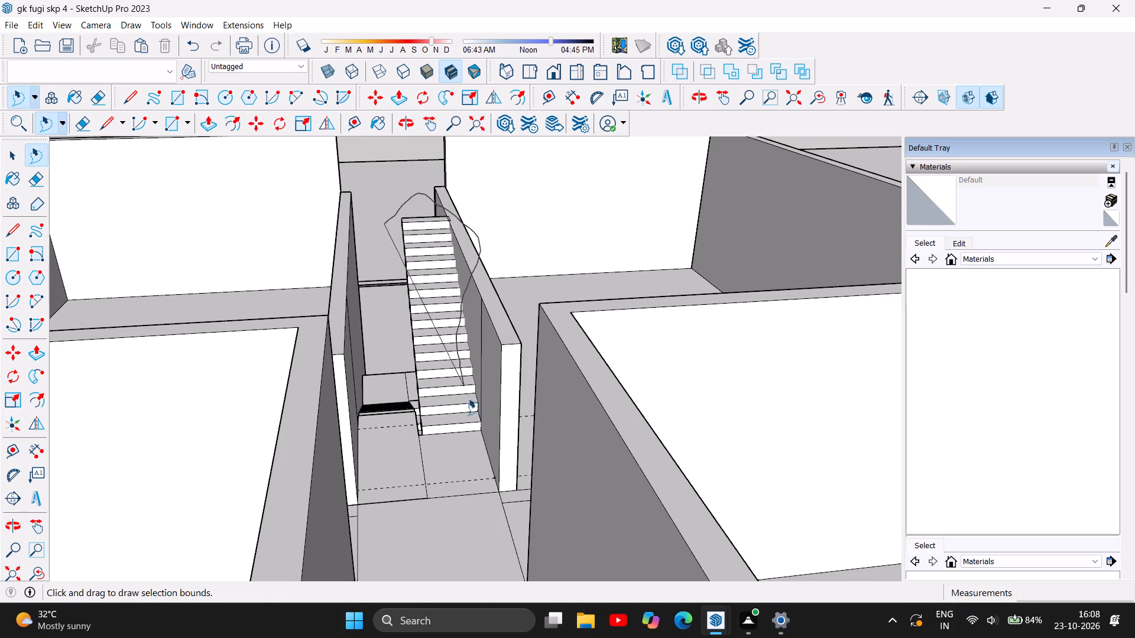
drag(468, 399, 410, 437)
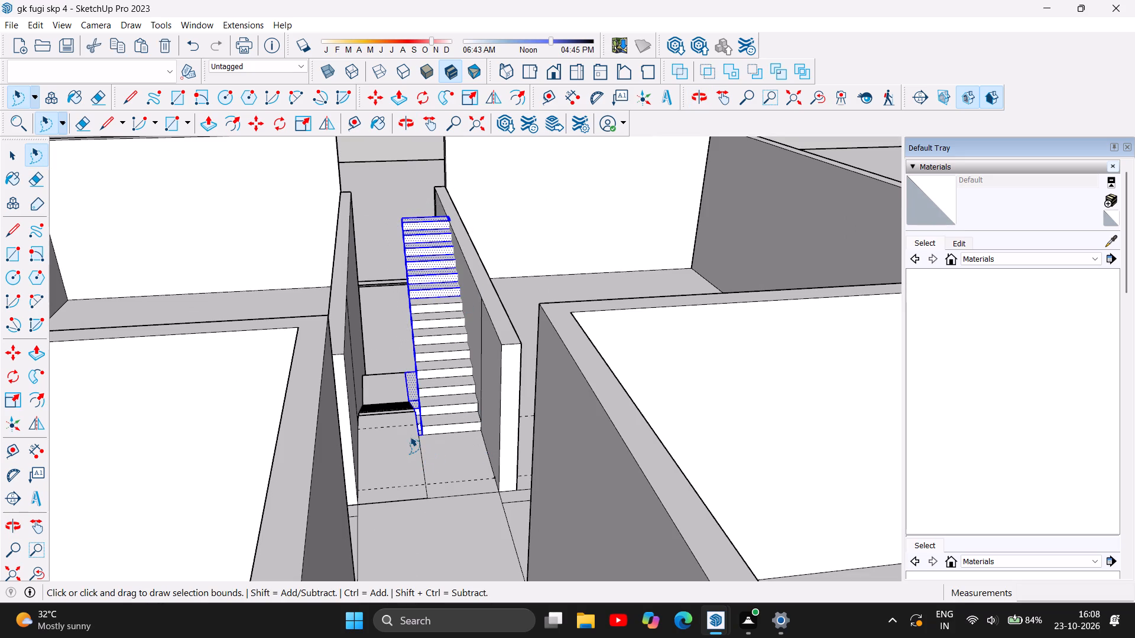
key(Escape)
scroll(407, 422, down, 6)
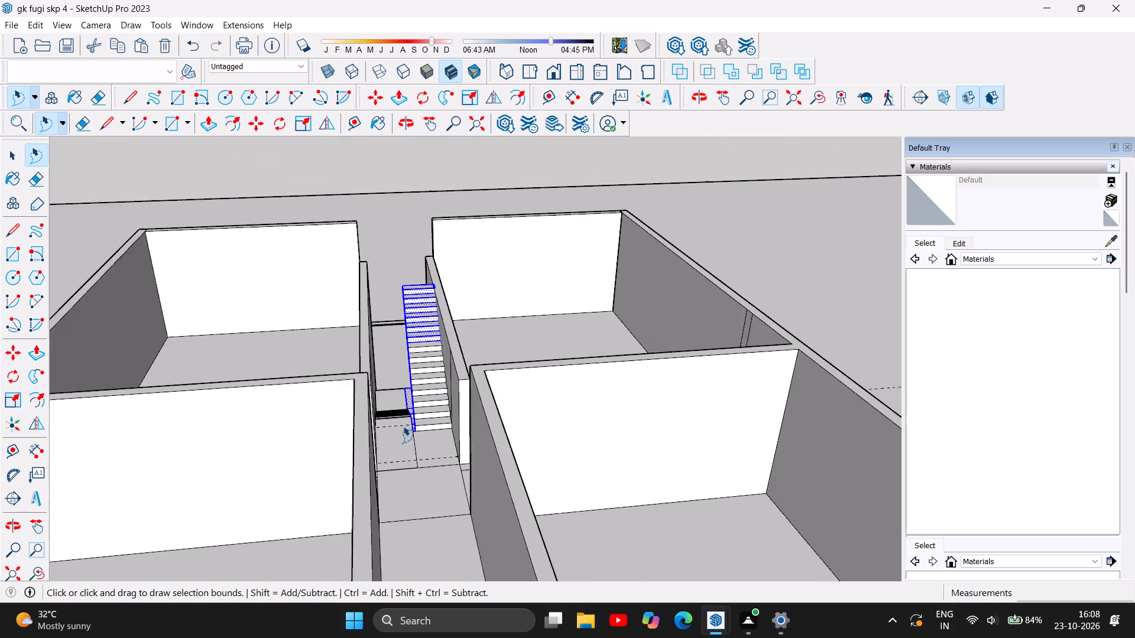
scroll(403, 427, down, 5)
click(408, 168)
Undo the recent edits until the upper flight of steps and the guides at its base are removed.
scroll(413, 393, up, 6)
scroll(433, 471, up, 7)
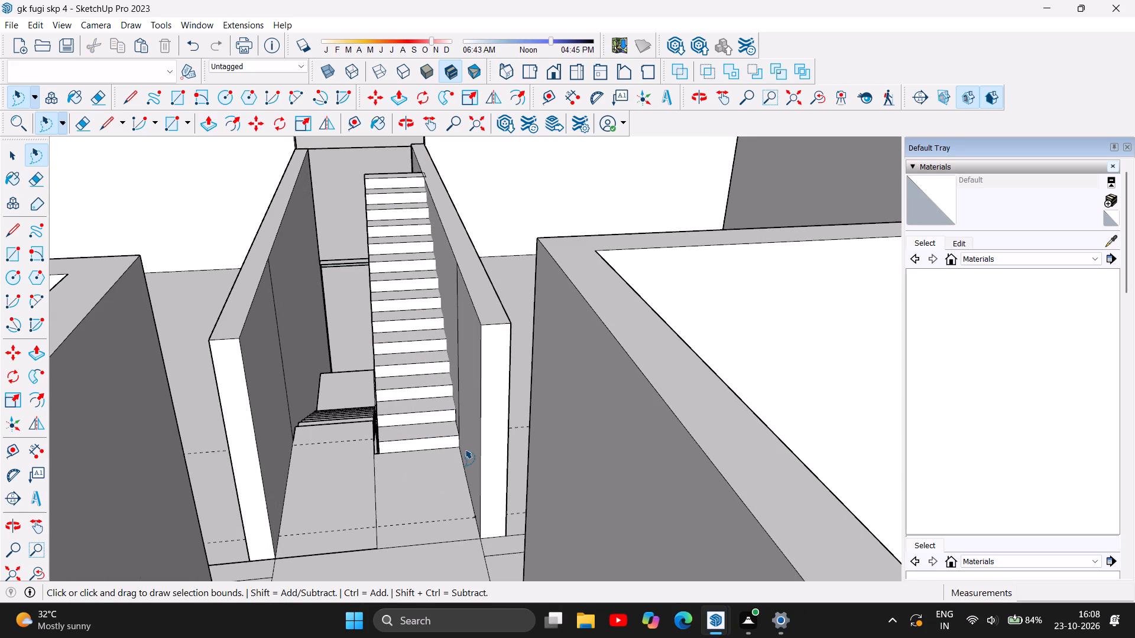
key(ctrl+z)
key(ctrl+z)
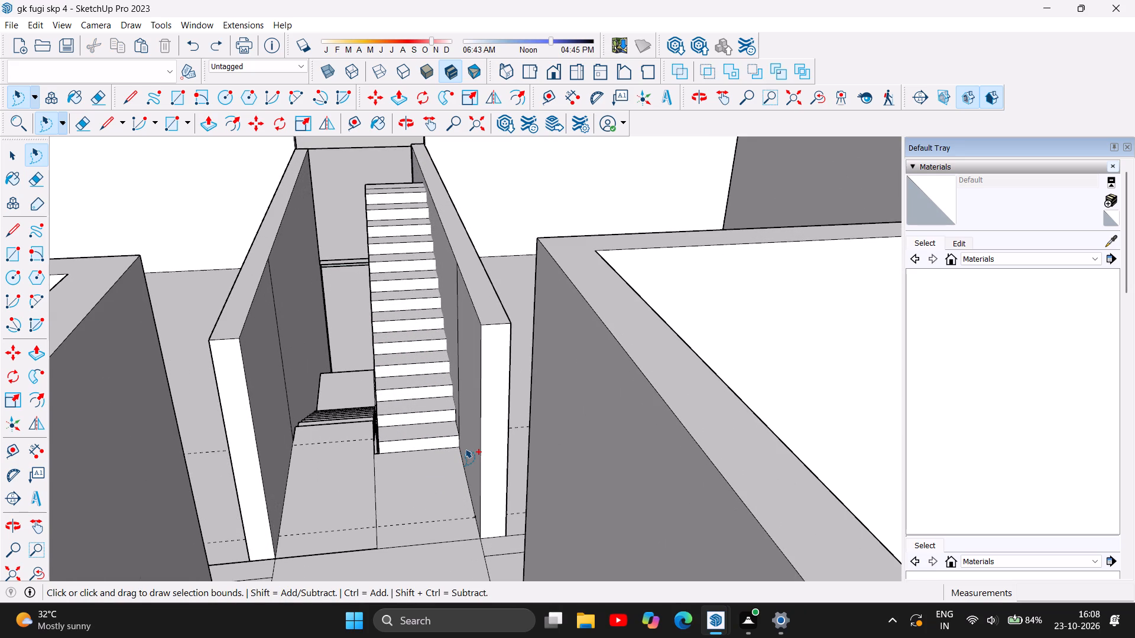
key(ctrl+z)
key(ctrl+z)
key(ctrl+z)
key(ctrl+z)
key(ctrl+z)
key(ctrl+z)
key(ctrl+z)
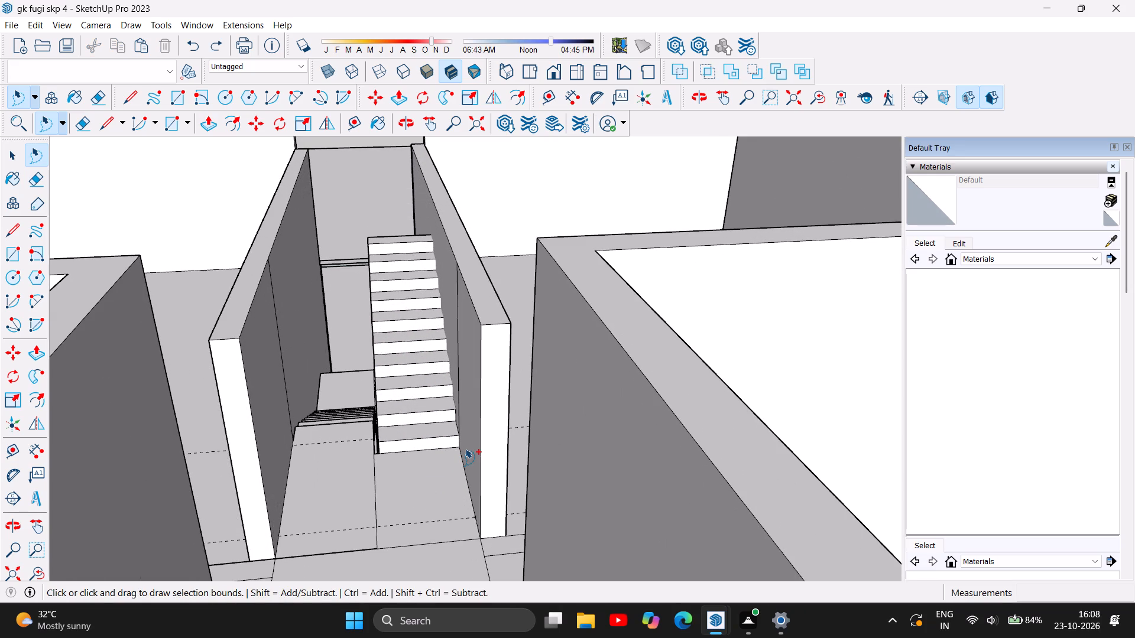
key(ctrl+z)
key(ctrl+z)
key(ctrl+z)
key(ctrl+z)
key(ctrl+z)
key(ctrl+z)
key(ctrl+z)
key(ctrl+z)
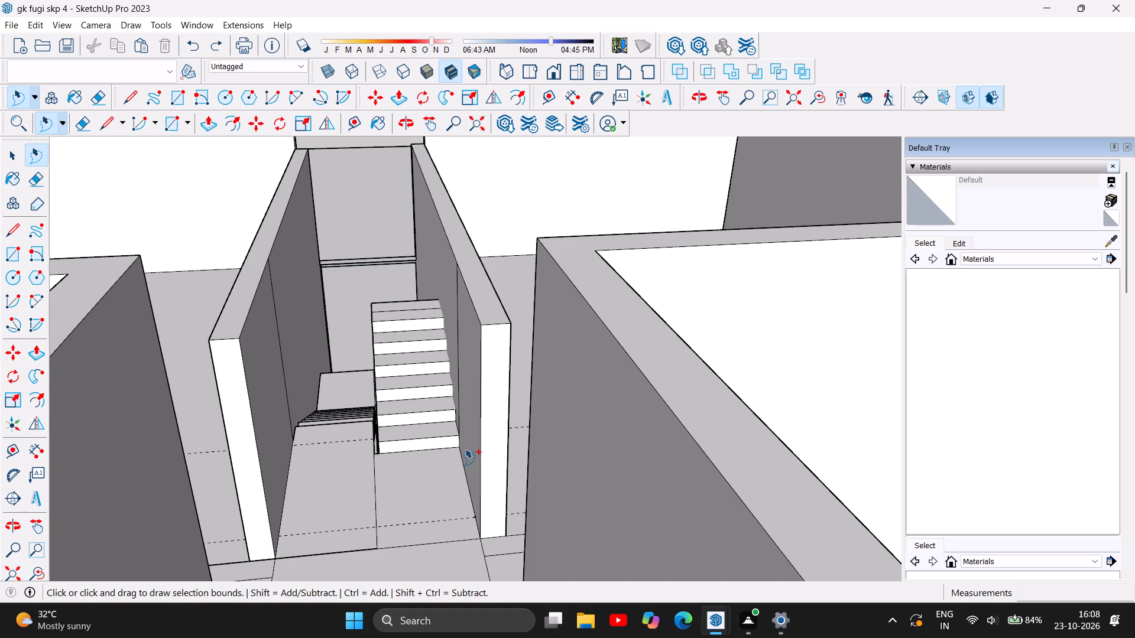
key(ctrl+z)
key(ctrl+z)
key(ctrl+z)
key(ctrl+z)
key(ctrl+z)
key(ctrl+z)
key(ctrl+z)
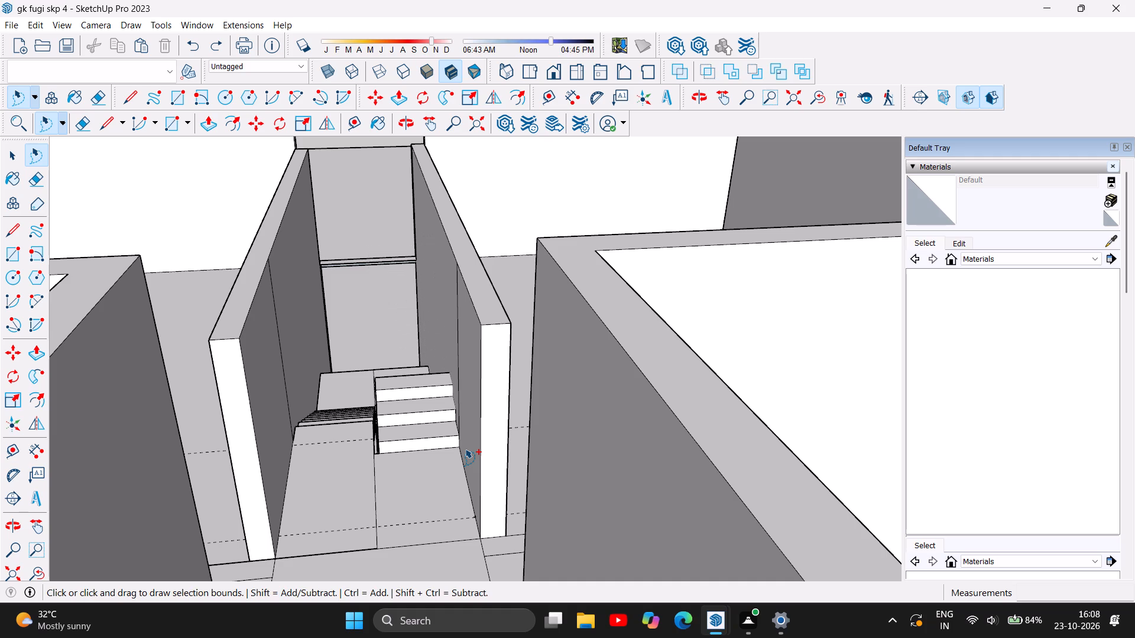
key(ctrl+z)
key(ctrl+z)
key(ctrl+z)
key(ctrl+z)
key(ctrl+z)
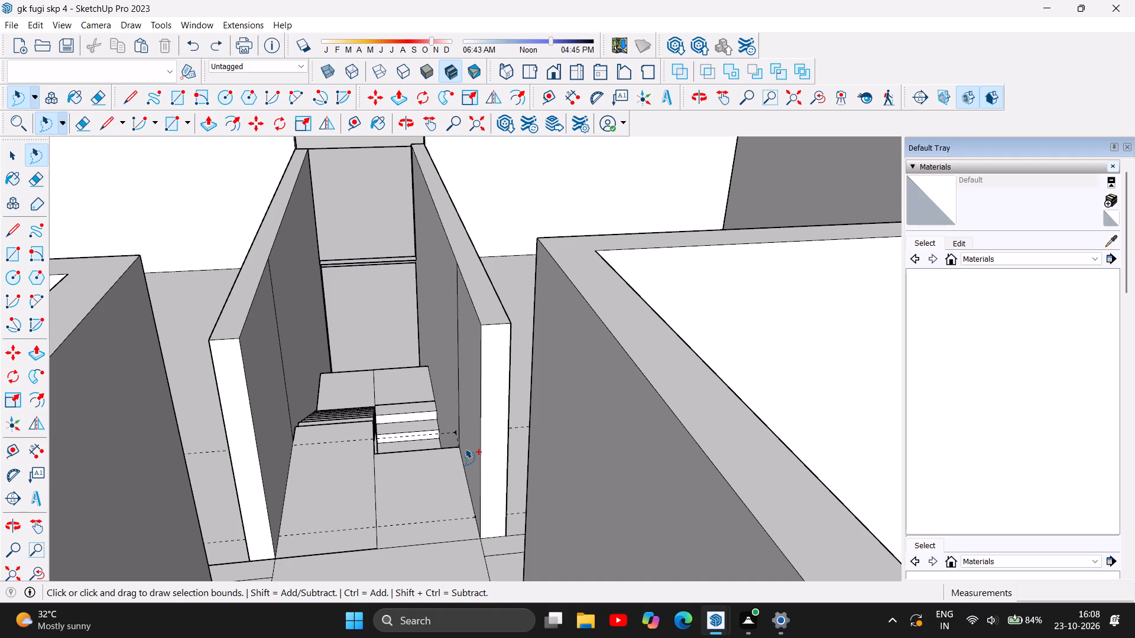
key(ctrl+z)
key(ctrl+z)
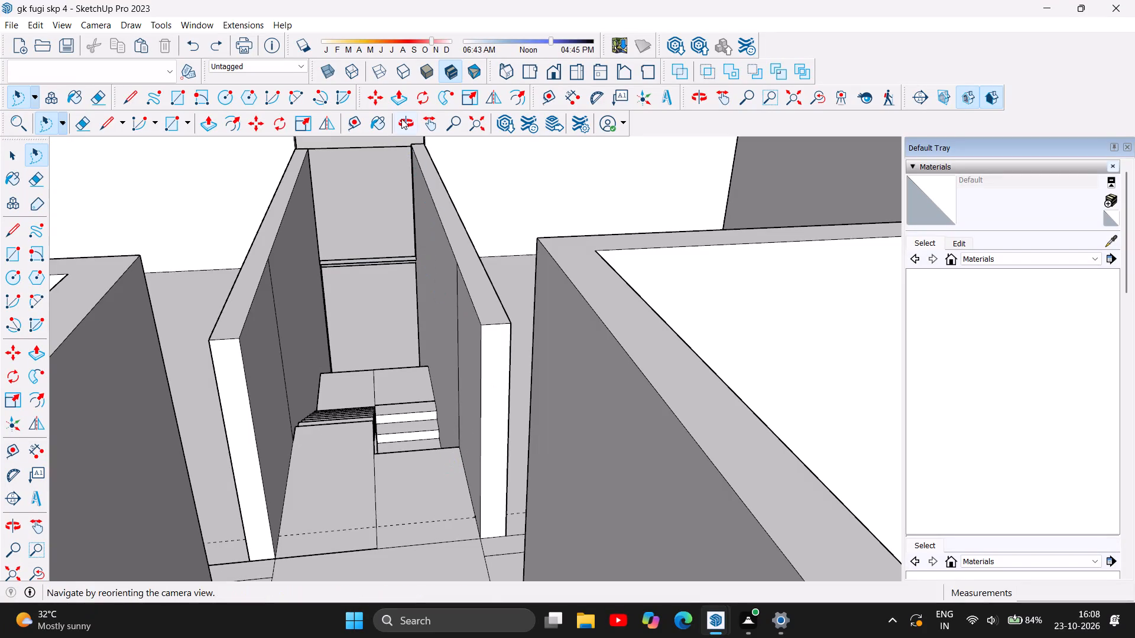
Push the front face of the landing slab beside the flight back 4' to the dashed guide line.
click(401, 119)
drag(526, 367, 179, 425)
drag(599, 372, 0, 443)
drag(523, 365, 513, 246)
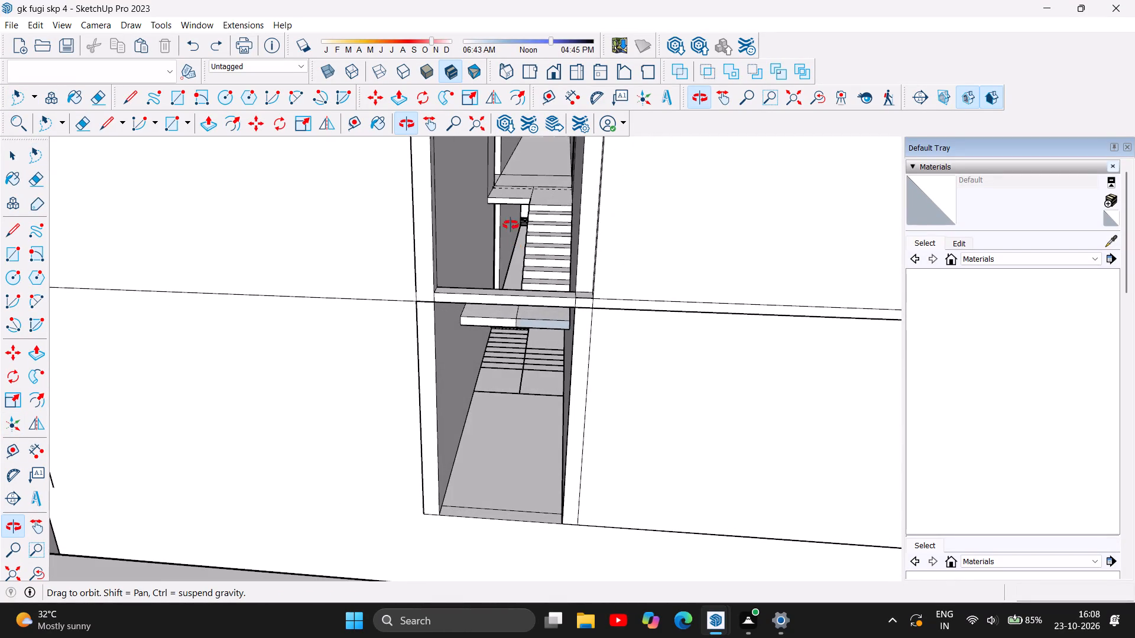
scroll(504, 206, up, 10)
drag(552, 292, 569, 279)
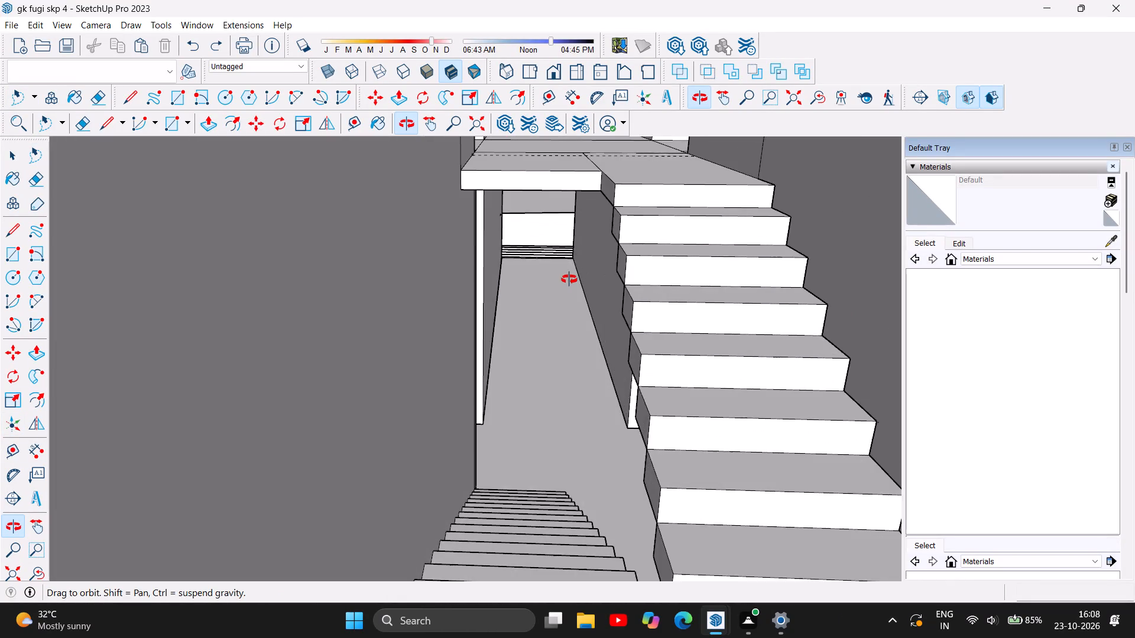
drag(569, 279, 560, 297)
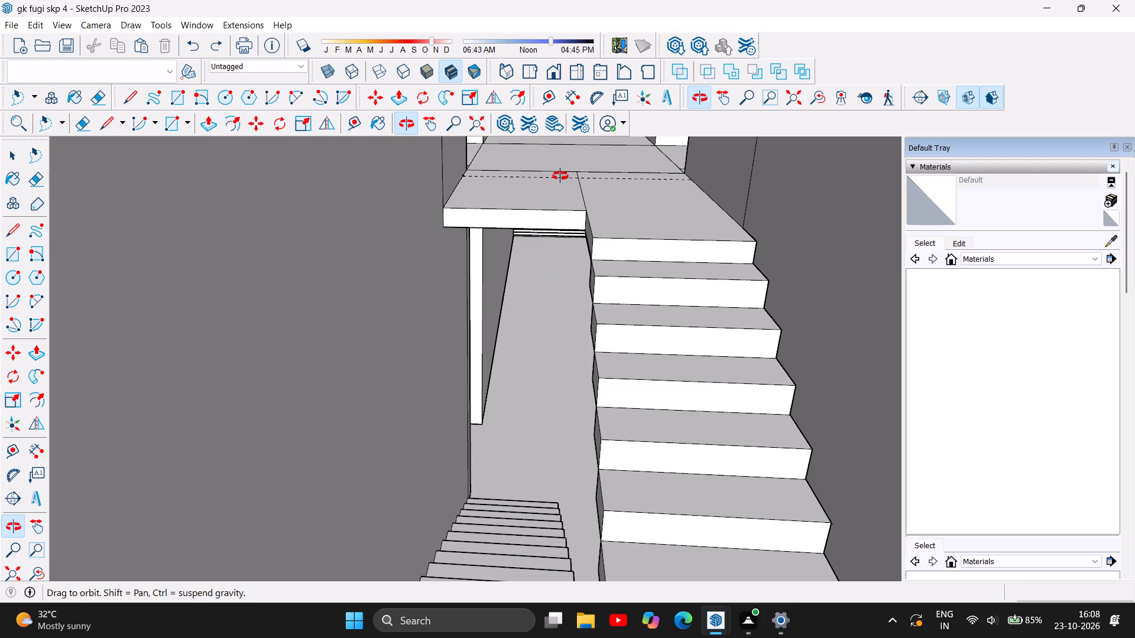
scroll(560, 175, up, 4)
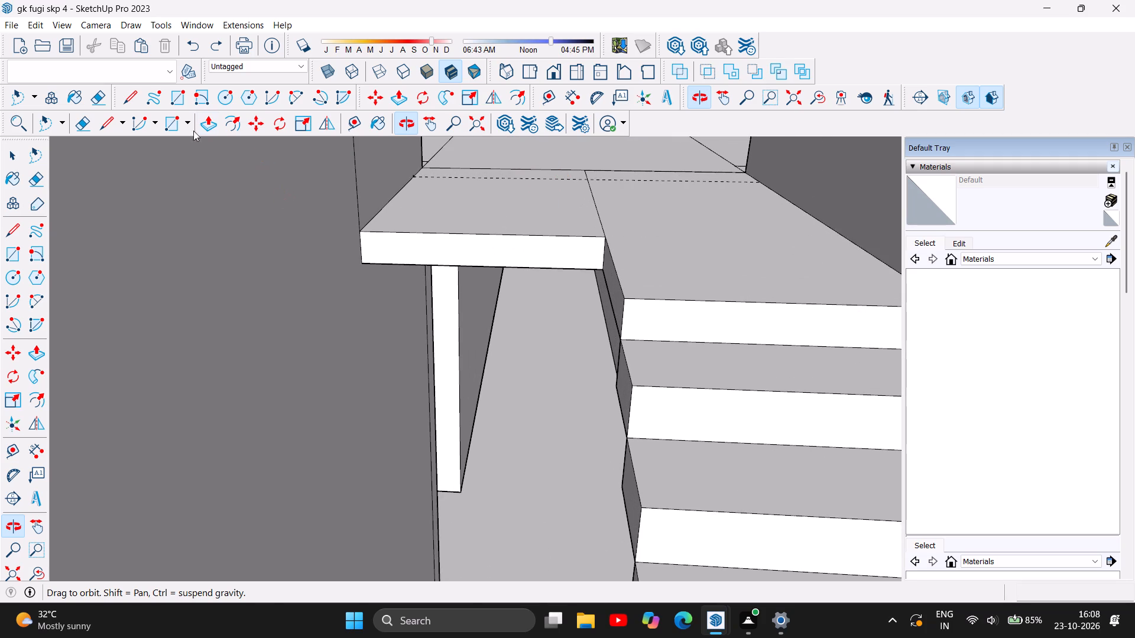
click(200, 126)
drag(510, 253, 526, 223)
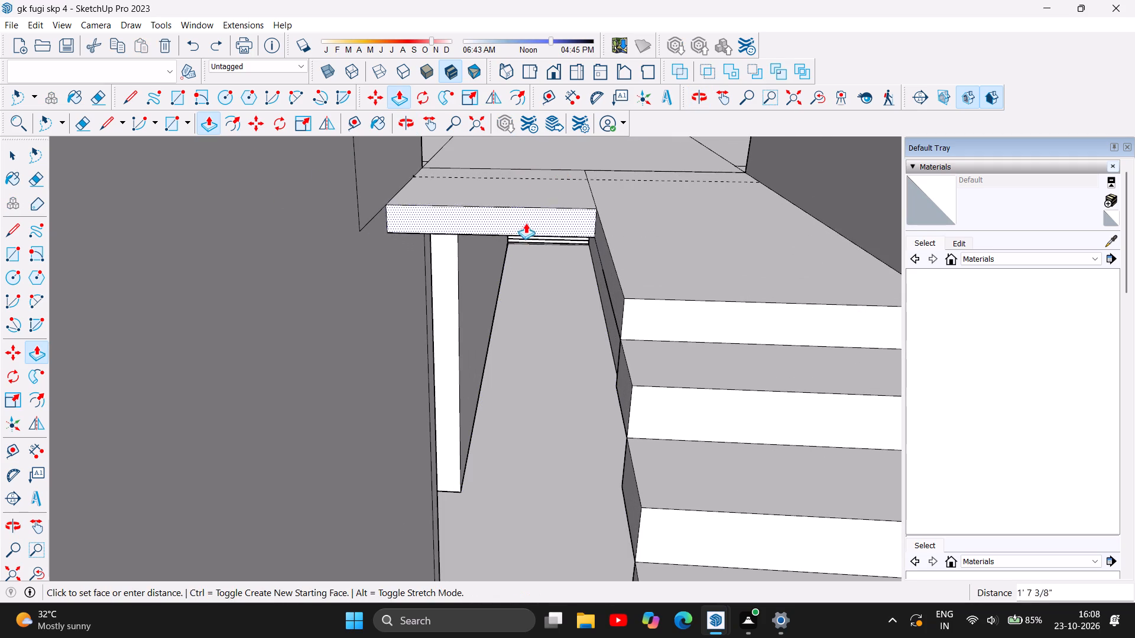
drag(526, 223, 560, 178)
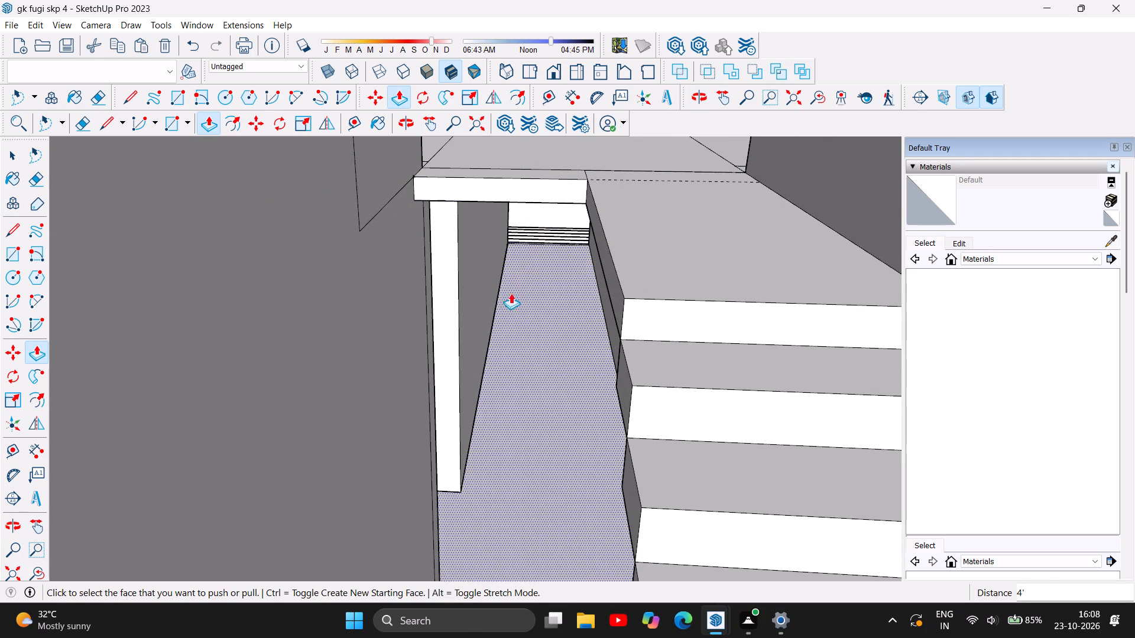
Place a guide point 1' along the wall from the stair opening's front corner and run a guide line from it across the opening.
scroll(487, 365, down, 4)
scroll(435, 356, down, 2)
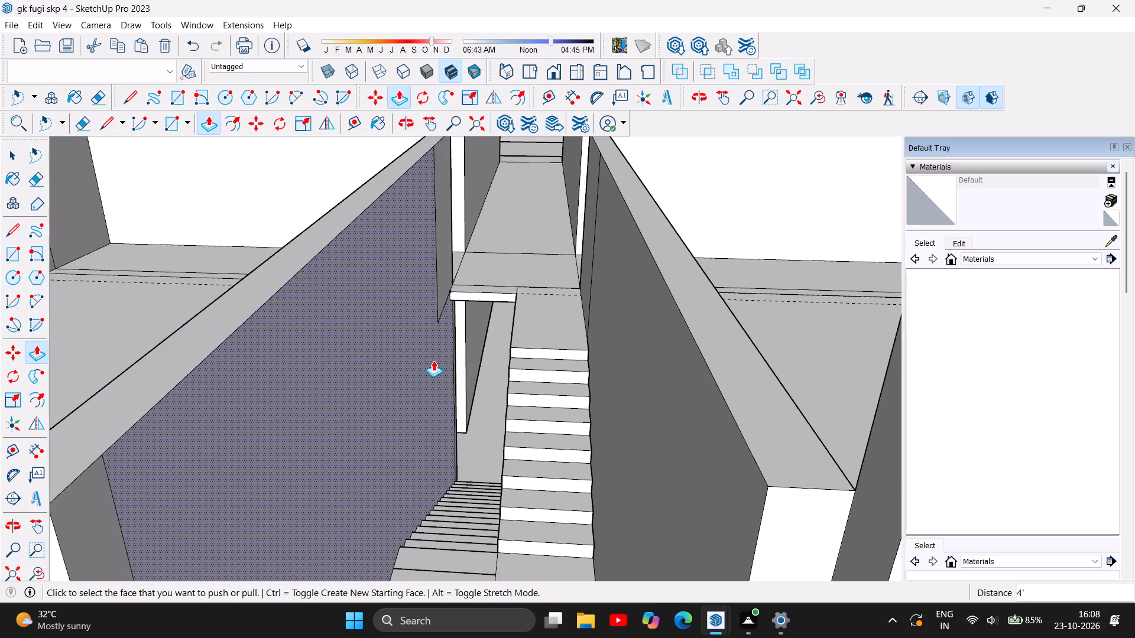
click(408, 122)
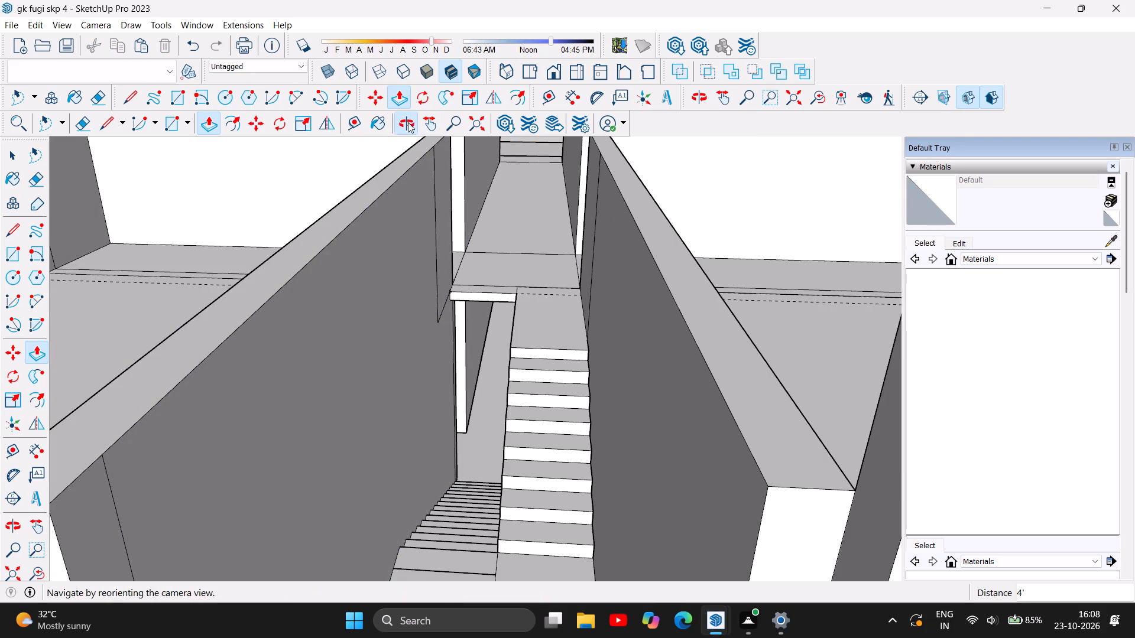
drag(582, 285, 395, 308)
drag(661, 297, 287, 389)
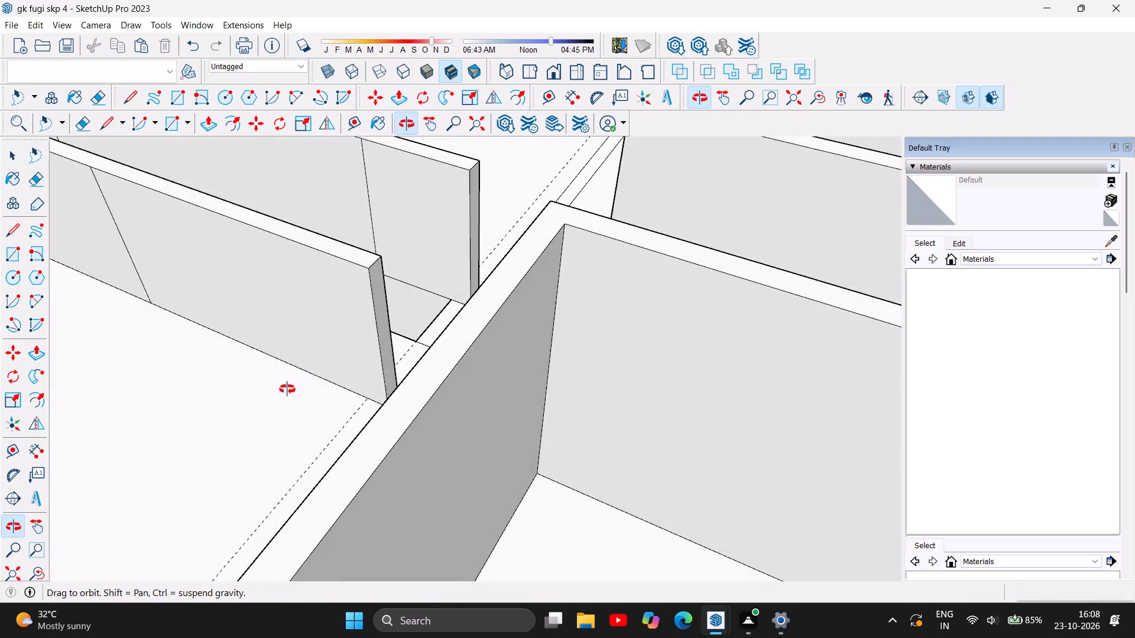
drag(458, 350, 99, 307)
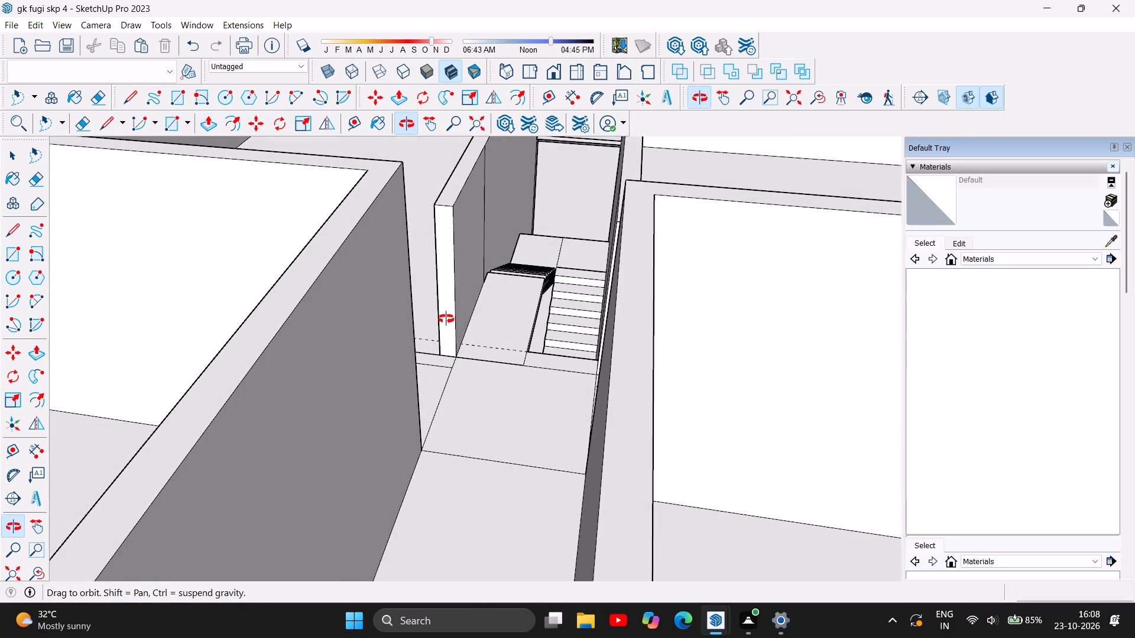
scroll(519, 323, up, 6)
drag(570, 376, 585, 340)
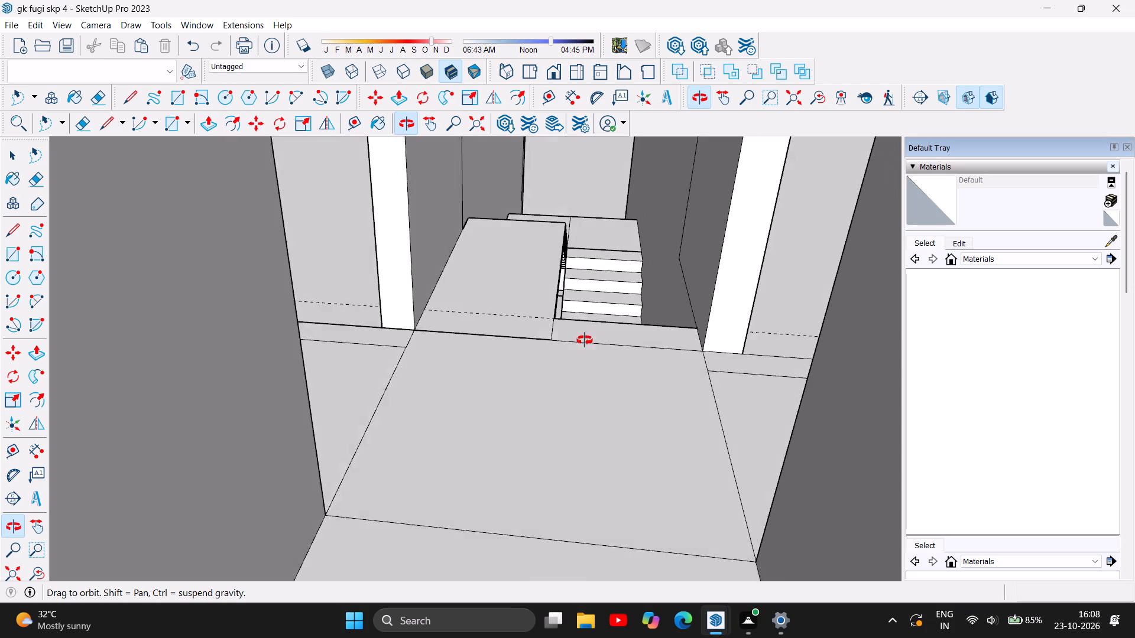
drag(585, 340, 631, 437)
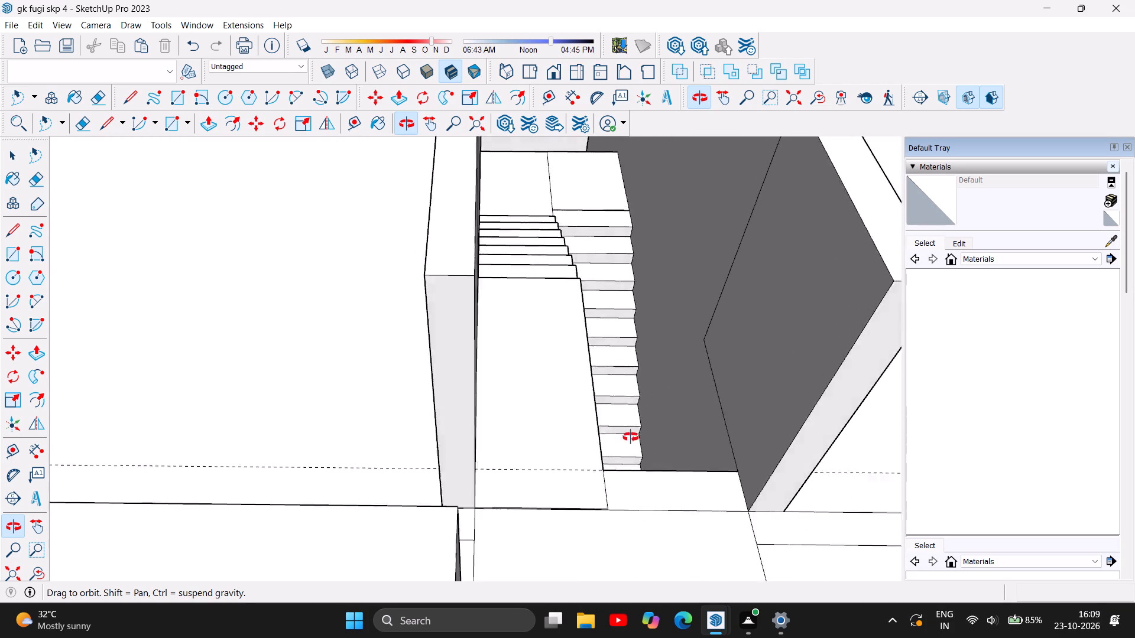
drag(631, 437, 585, 375)
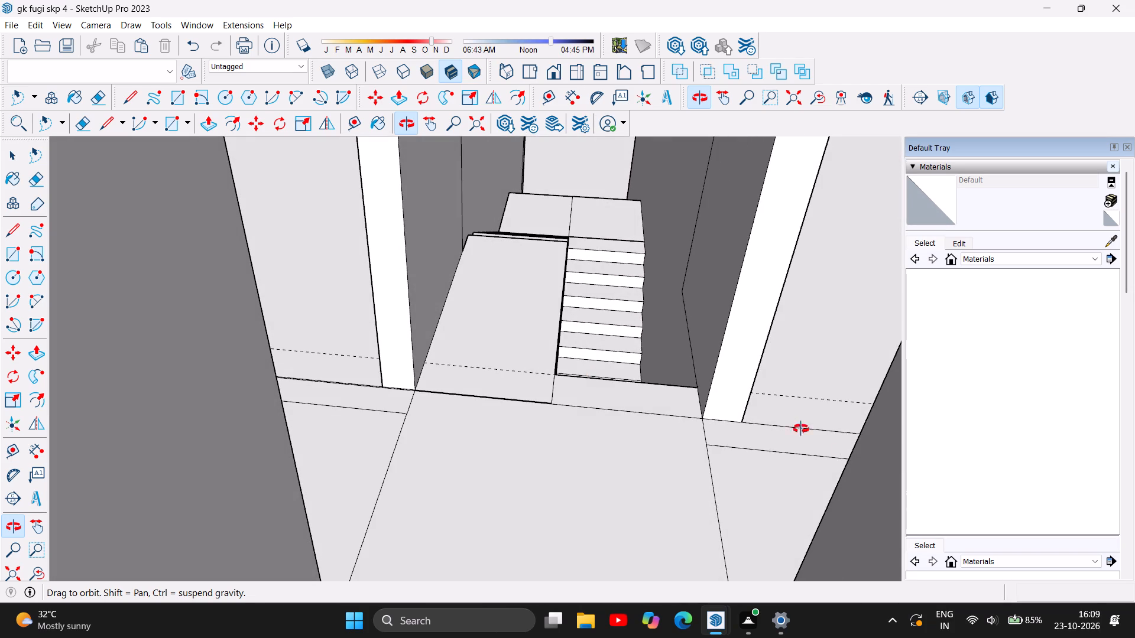
scroll(699, 372, up, 7)
scroll(664, 441, up, 4)
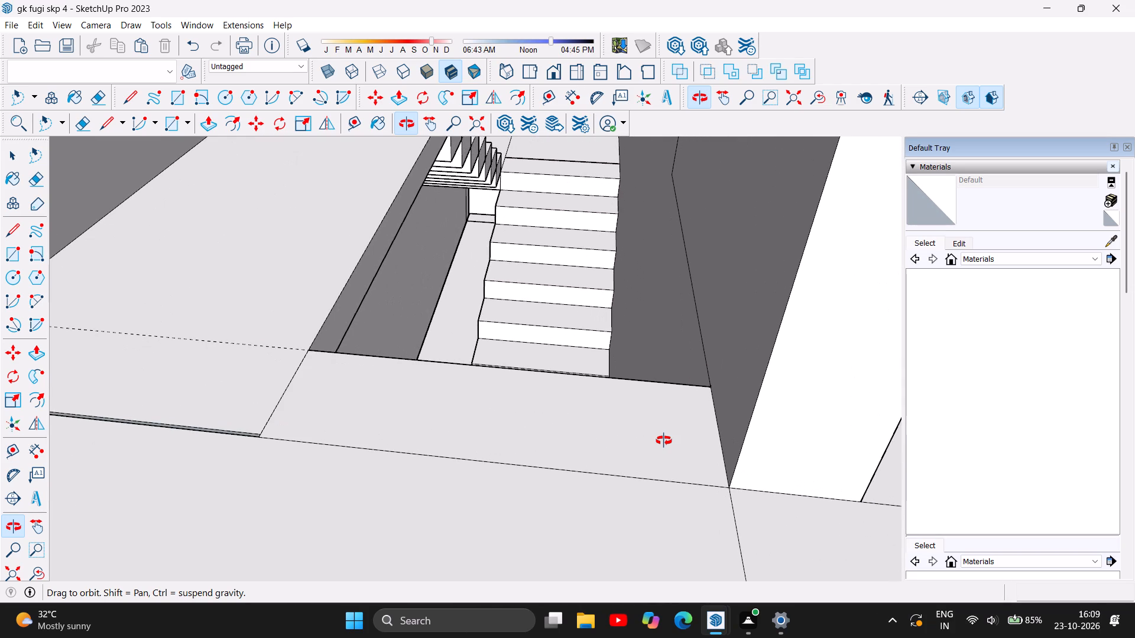
key(t)
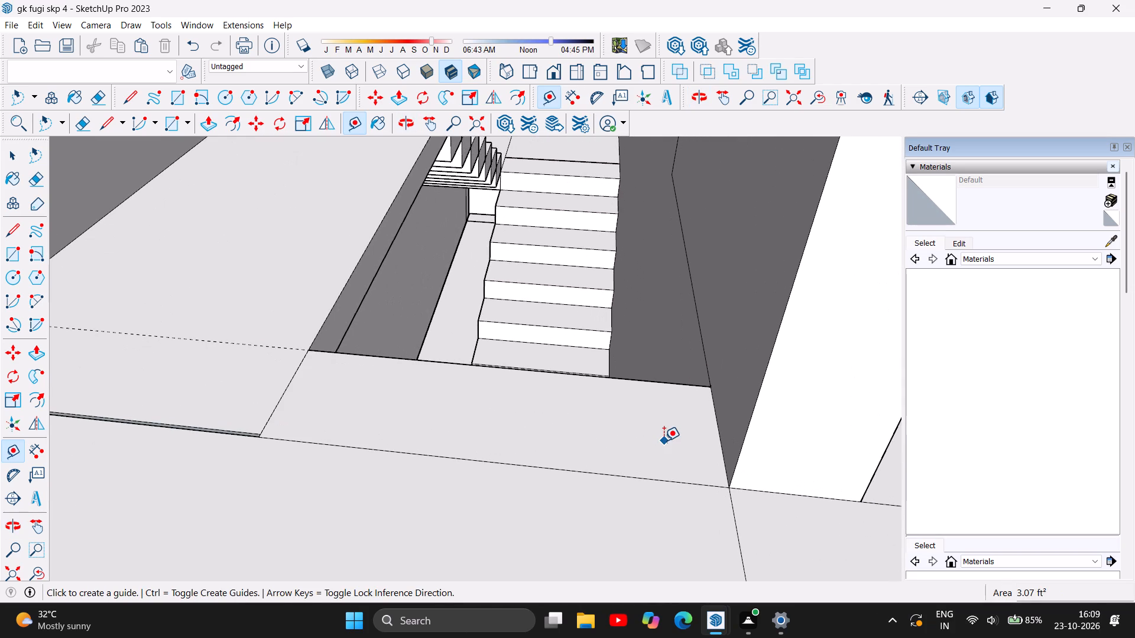
click(712, 385)
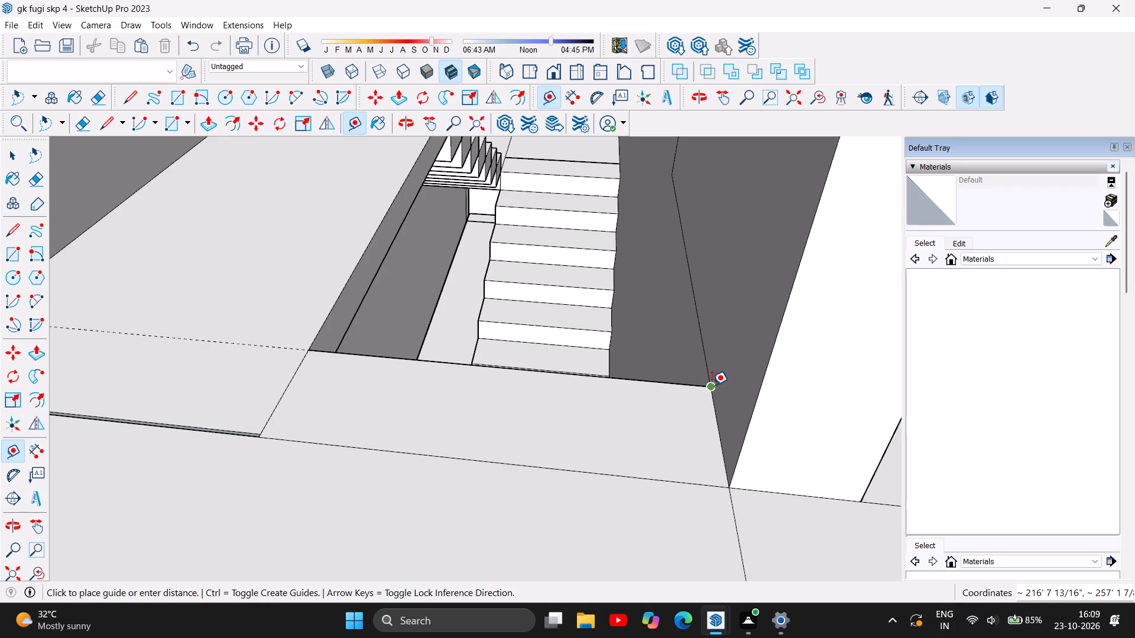
text(1')
key(Return)
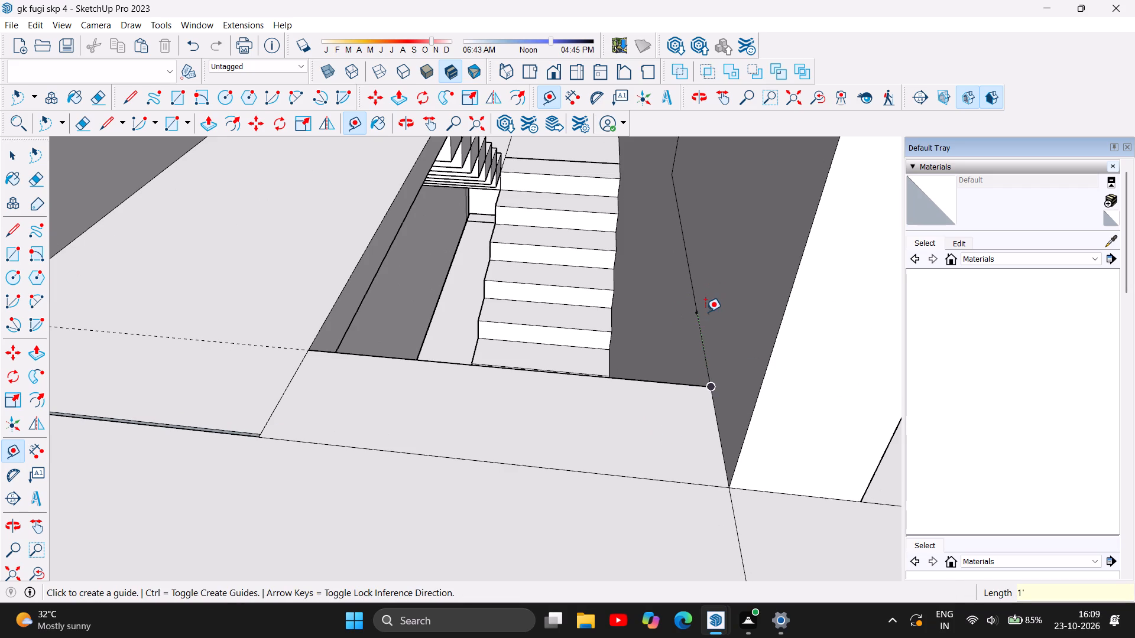
click(692, 314)
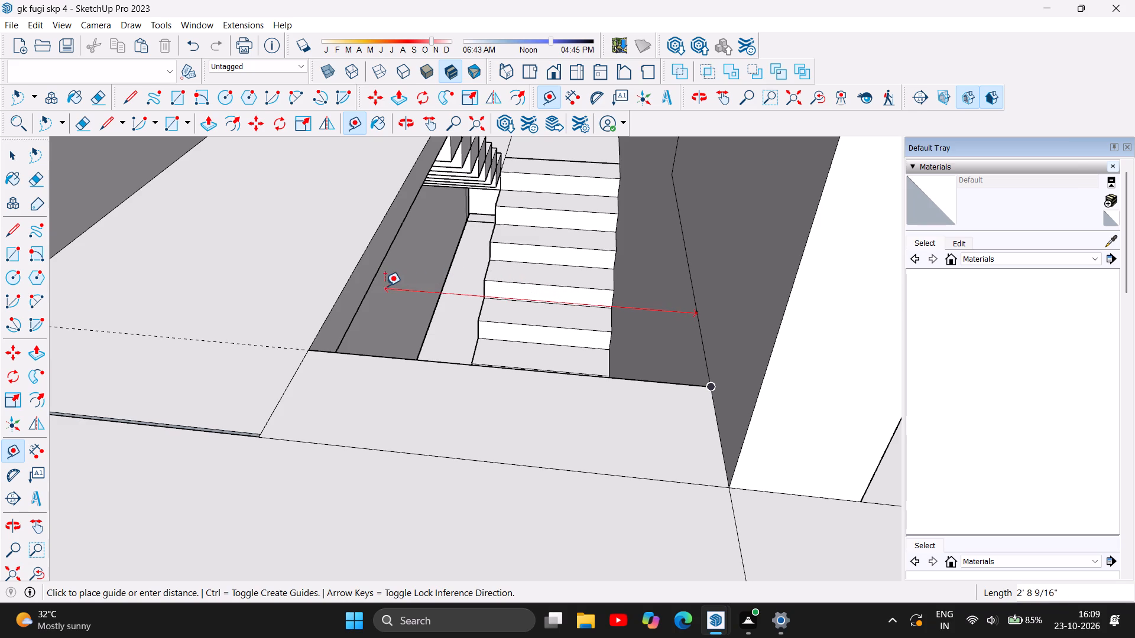
click(350, 283)
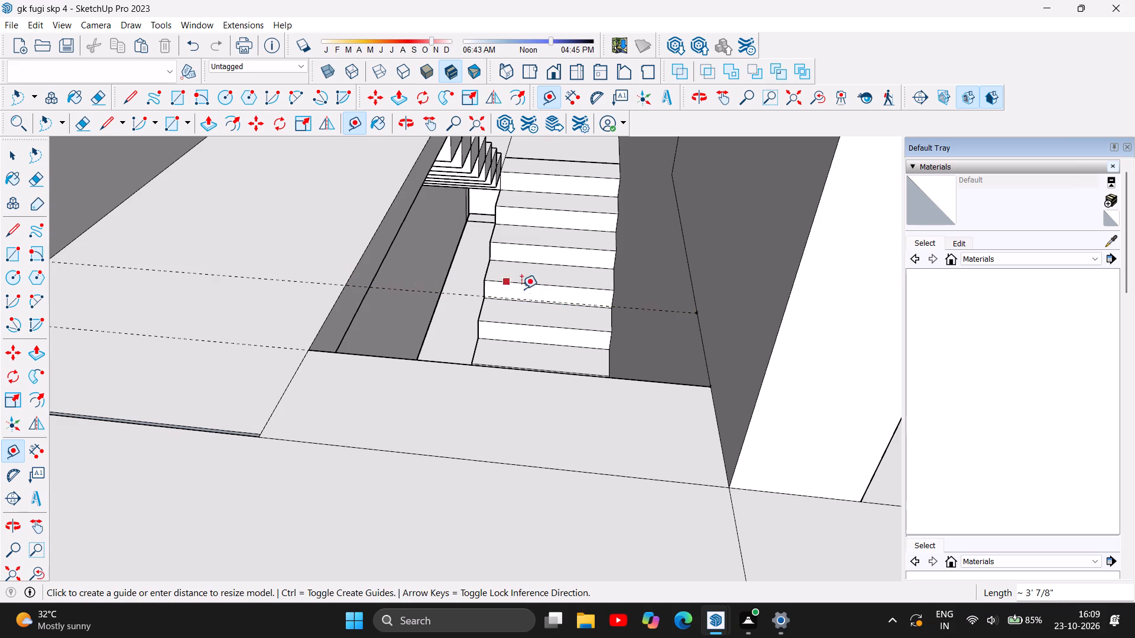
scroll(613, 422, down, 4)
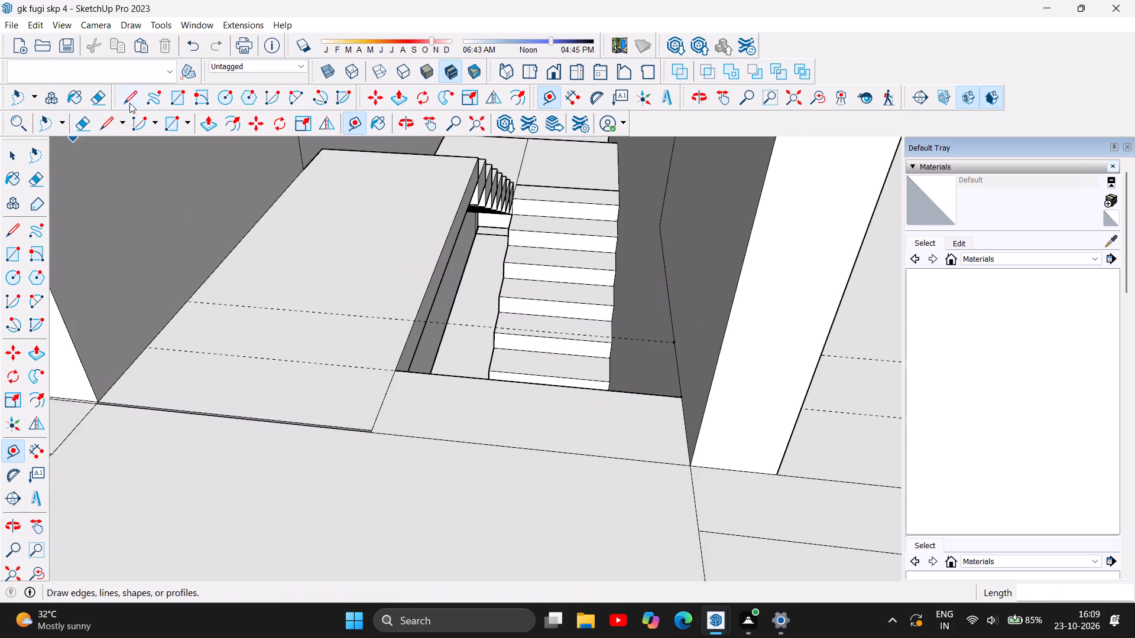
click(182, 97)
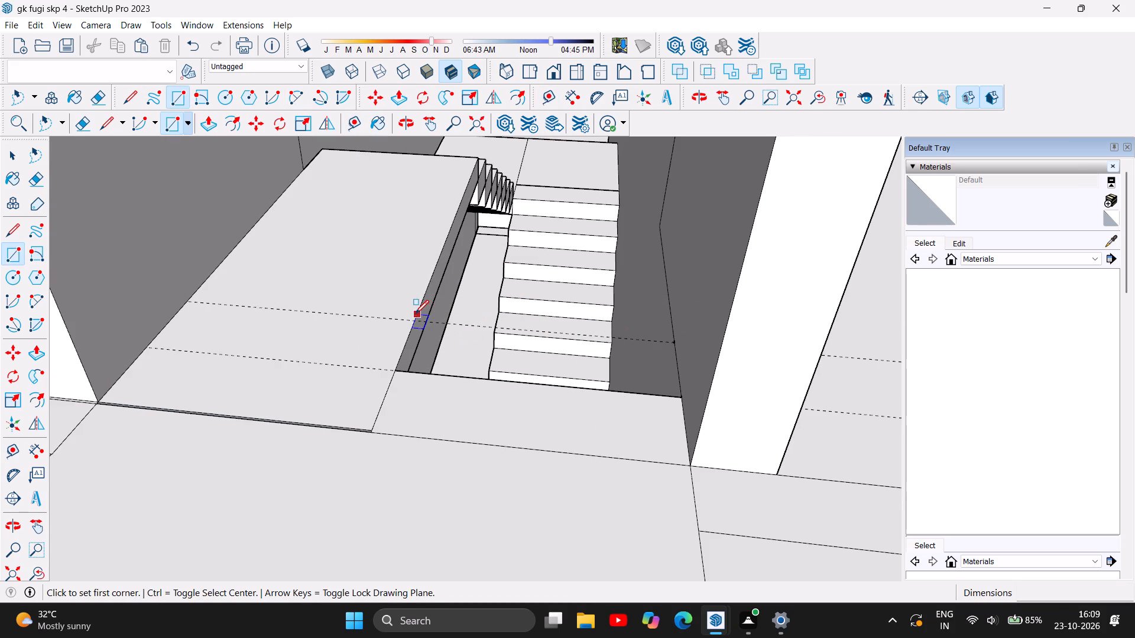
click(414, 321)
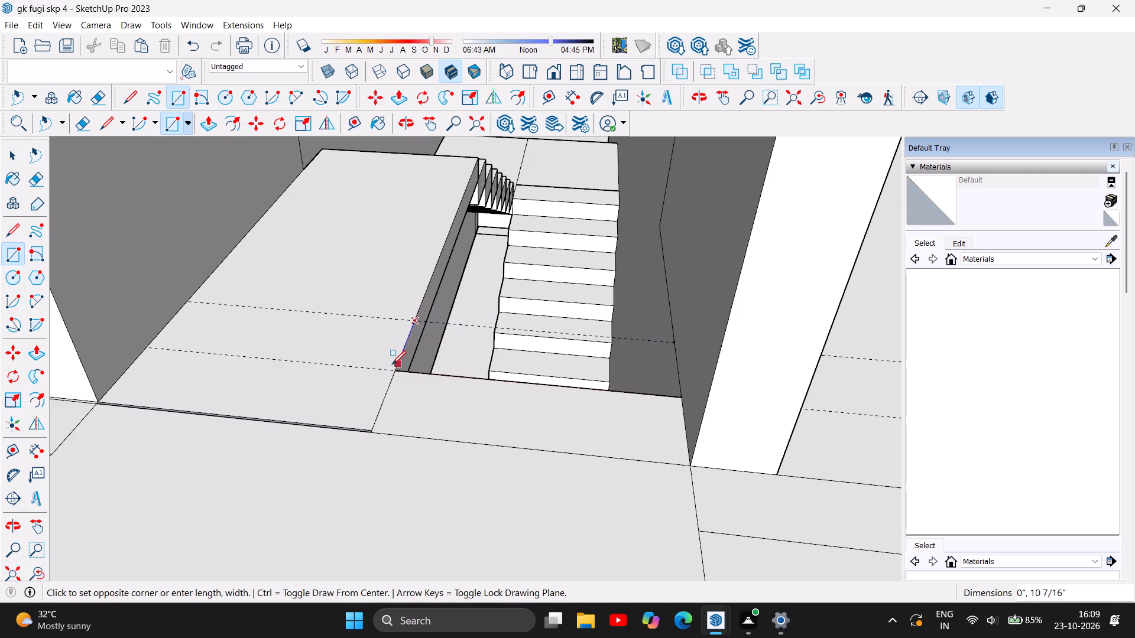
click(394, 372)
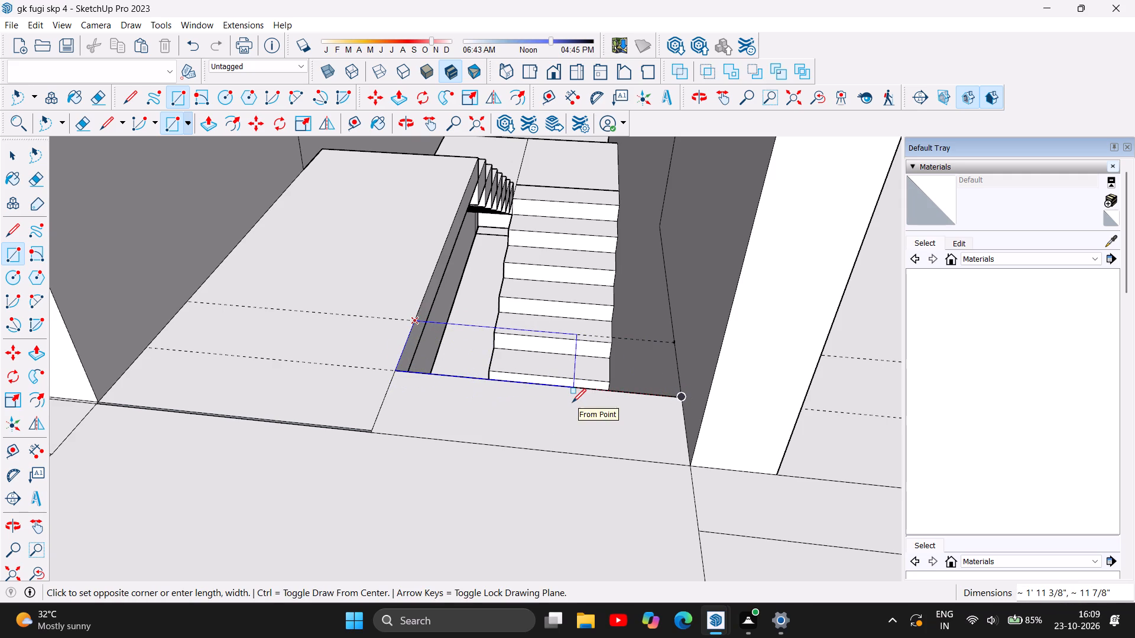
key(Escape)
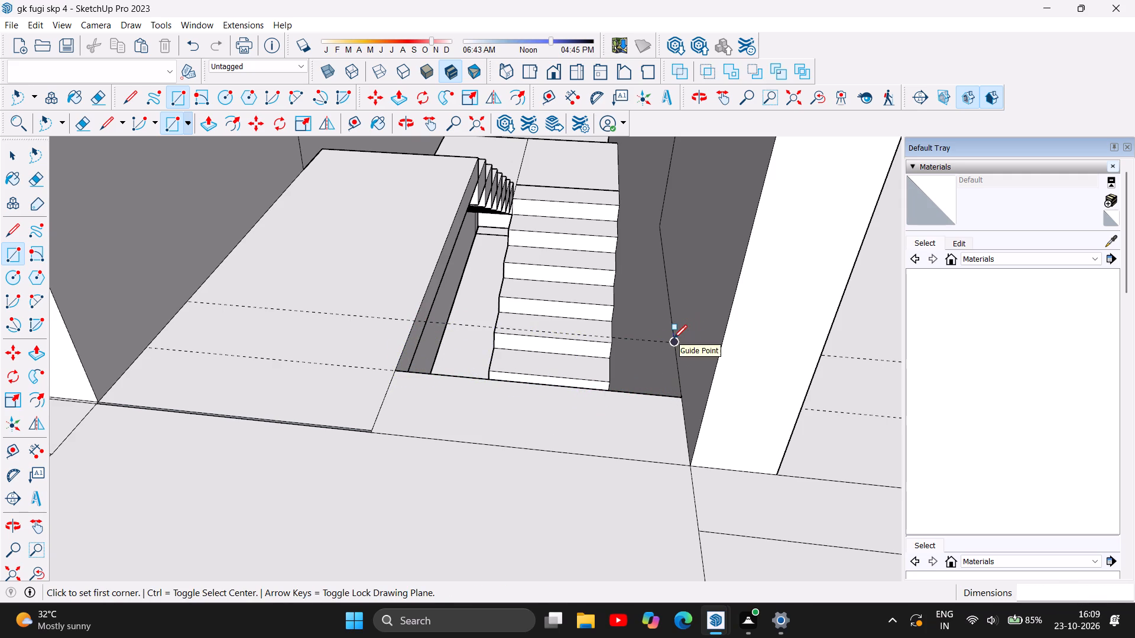
Draw a rectangle about 2' 10 3/4" by 1' across the stair opening, from the wall's guide point to the opening's front edge.
click(673, 340)
click(684, 401)
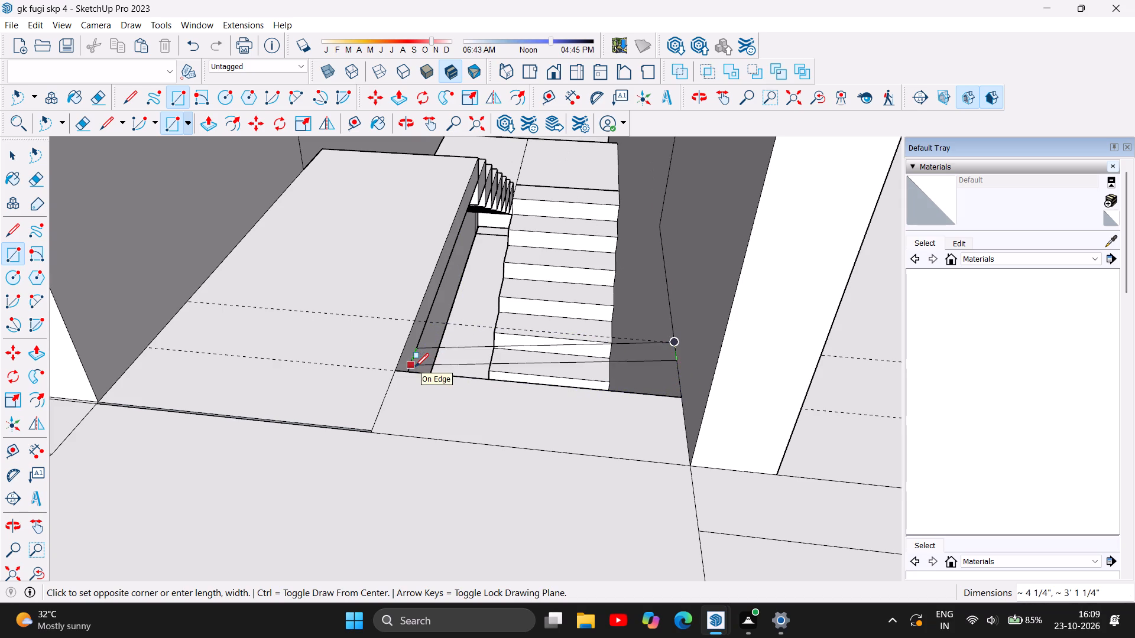
scroll(421, 367, up, 3)
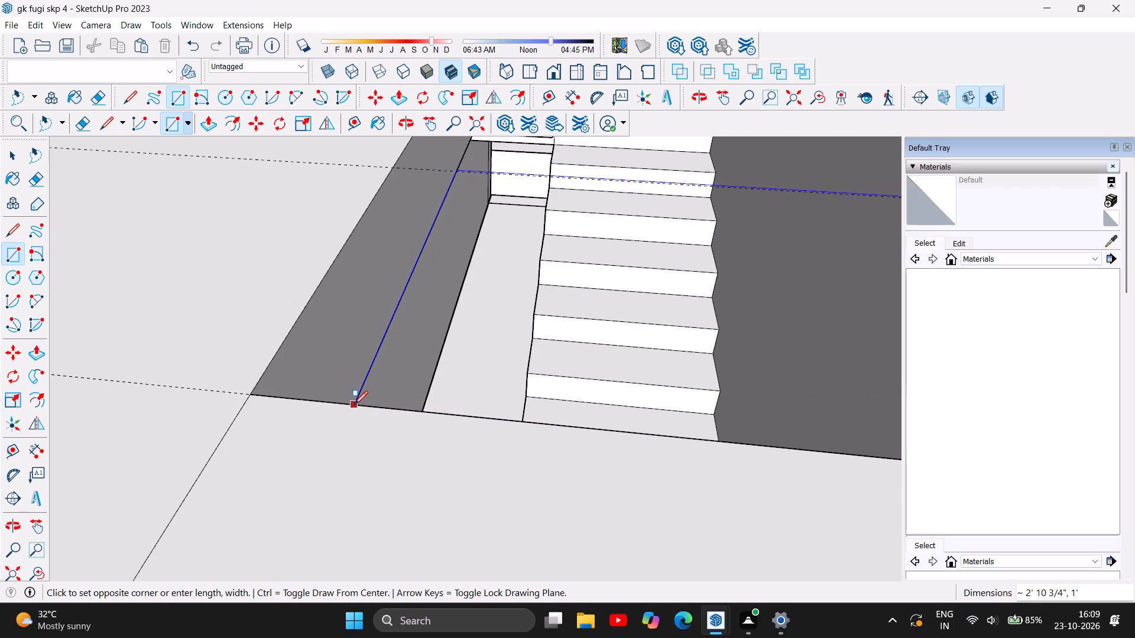
click(354, 405)
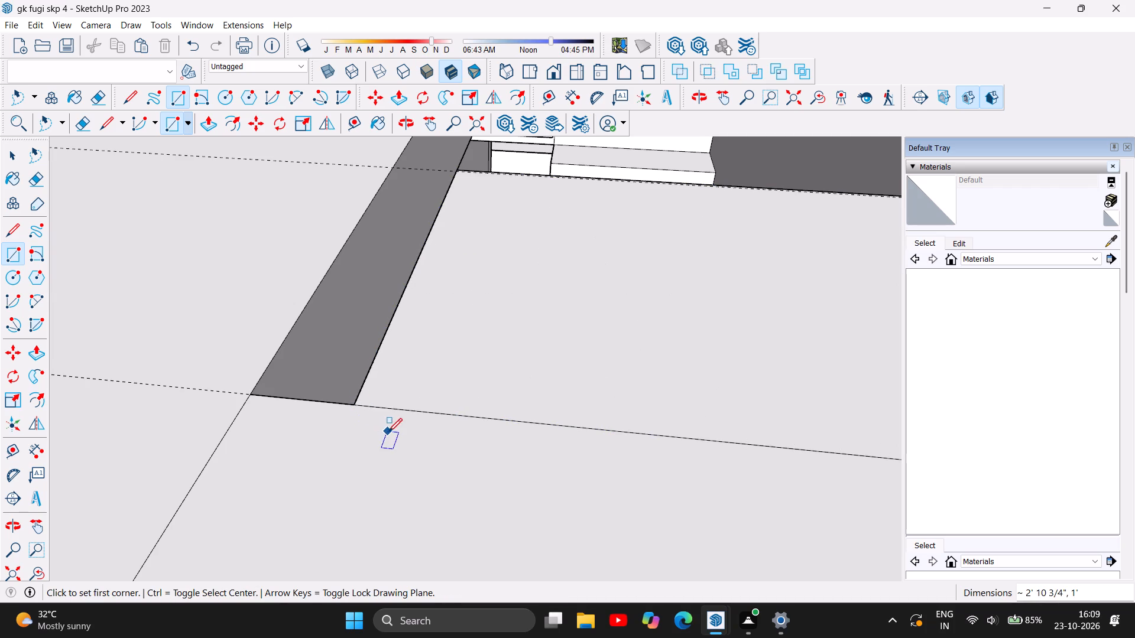
Pull the new 1' strip at the front of the stair opening up 6" to form the first step.
scroll(390, 435, down, 4)
scroll(536, 460, down, 13)
scroll(469, 439, up, 3)
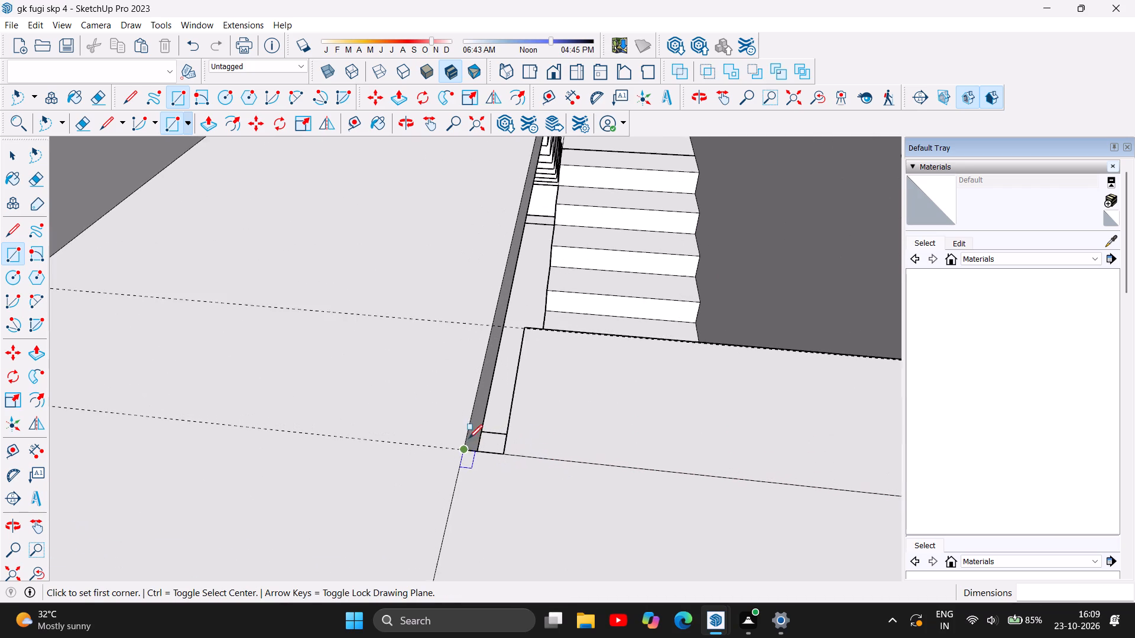
scroll(469, 438, up, 4)
scroll(513, 484, down, 20)
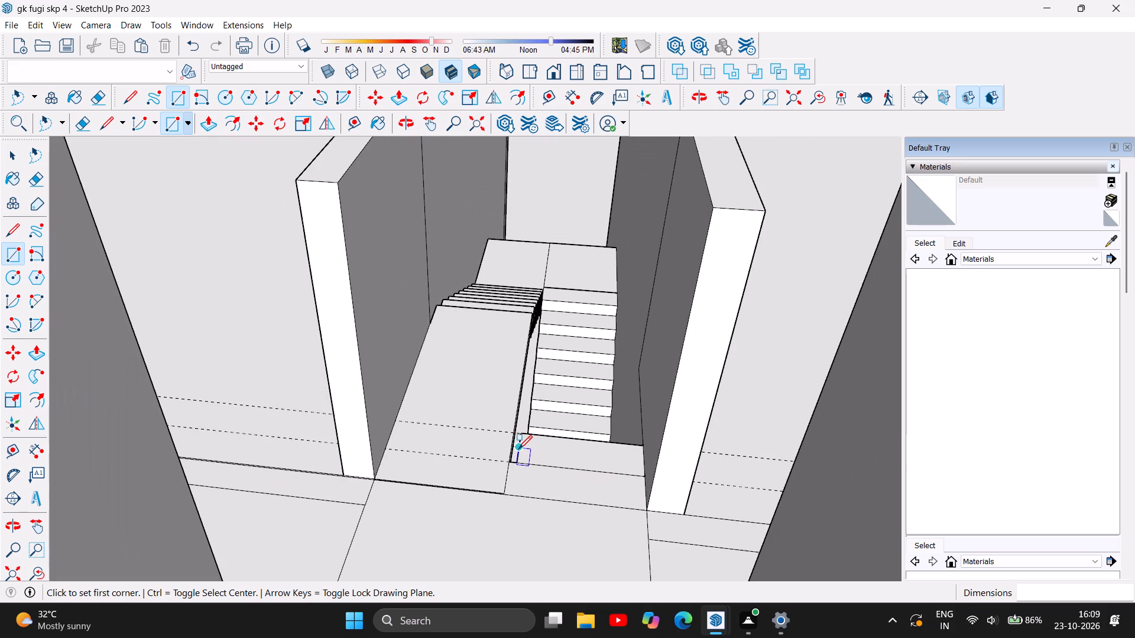
scroll(603, 470, up, 4)
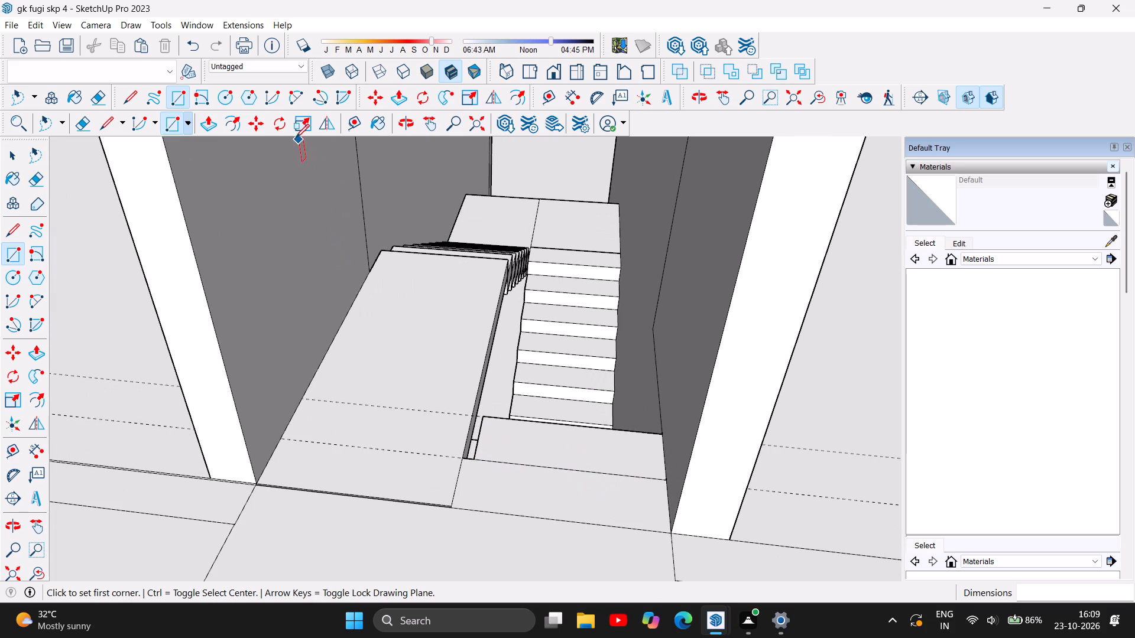
click(210, 126)
click(561, 429)
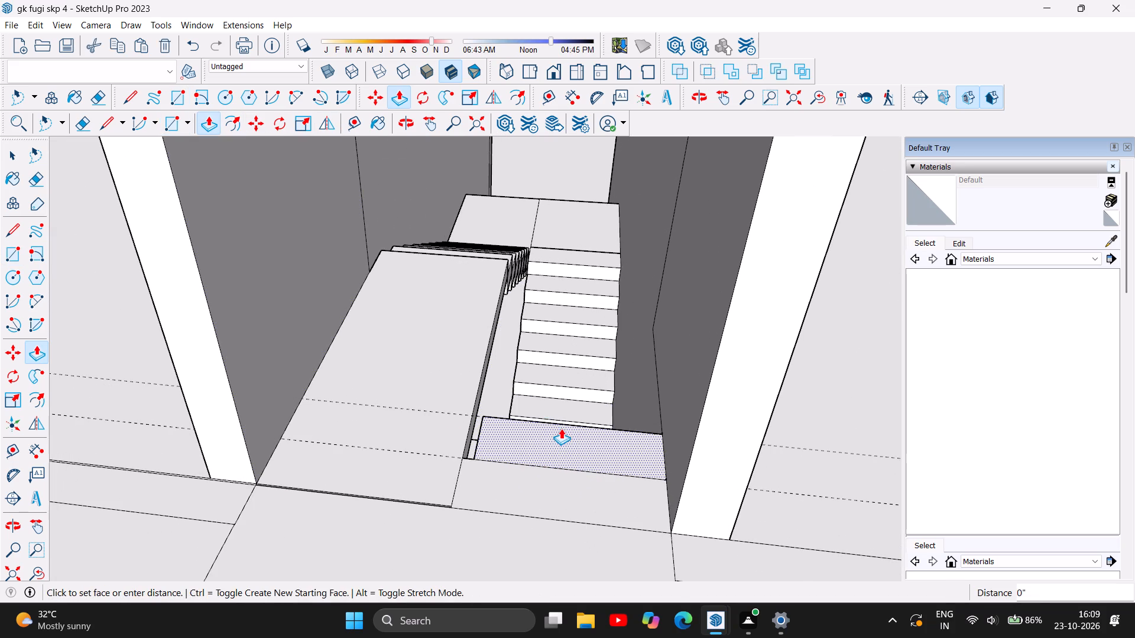
key(6)
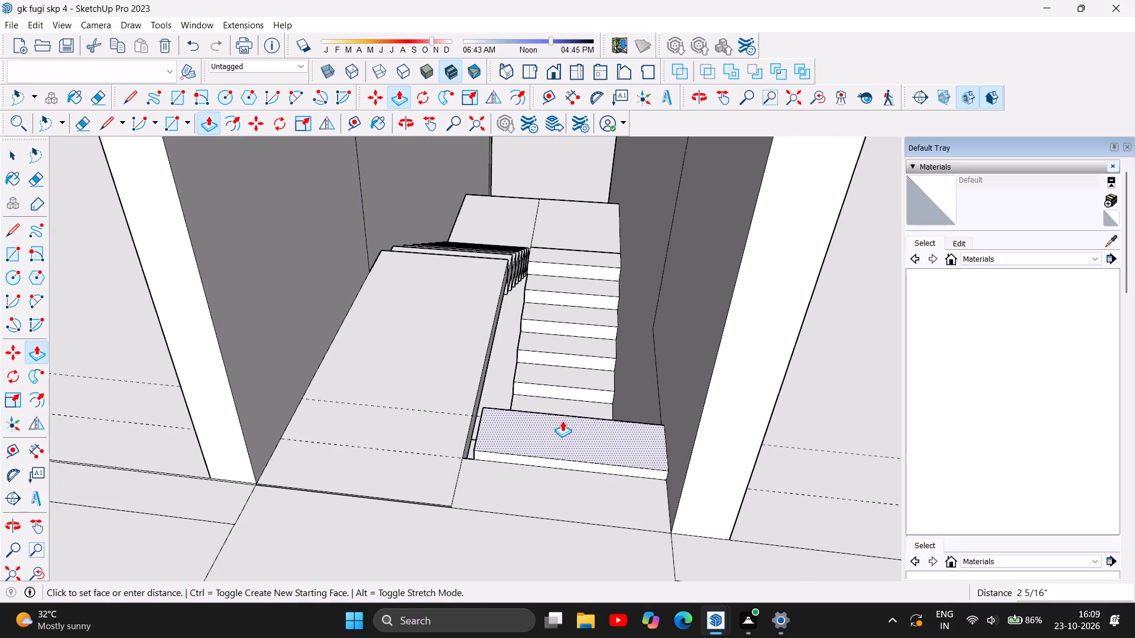
key(Return)
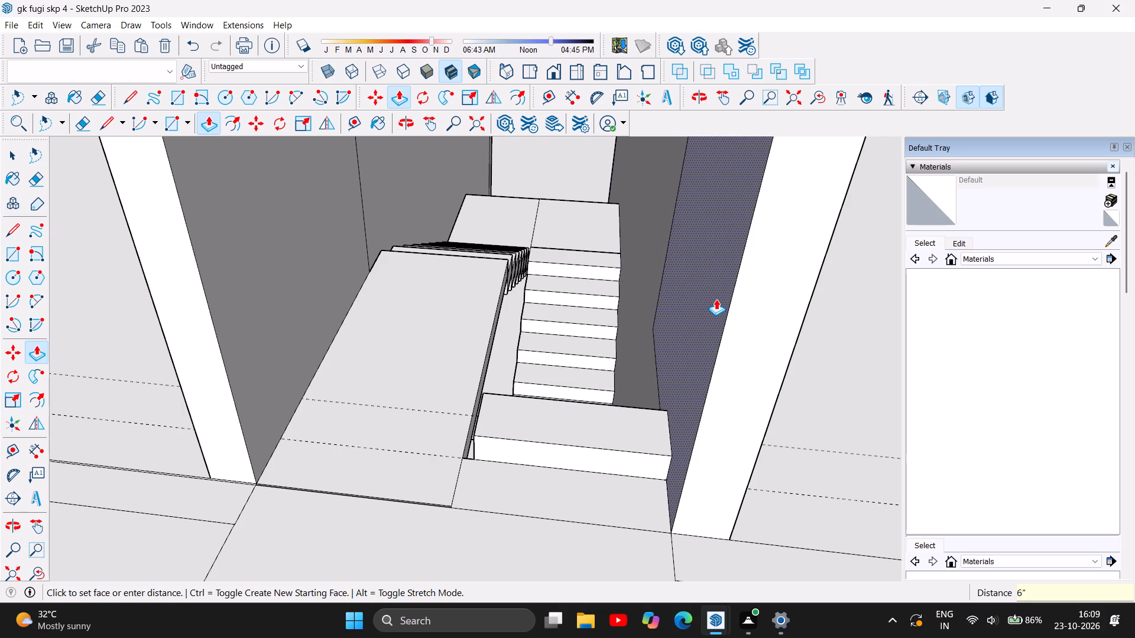
Paste the copied tread face behind the first step at its top back corner and pull it up 6".
key(ctrl+v)
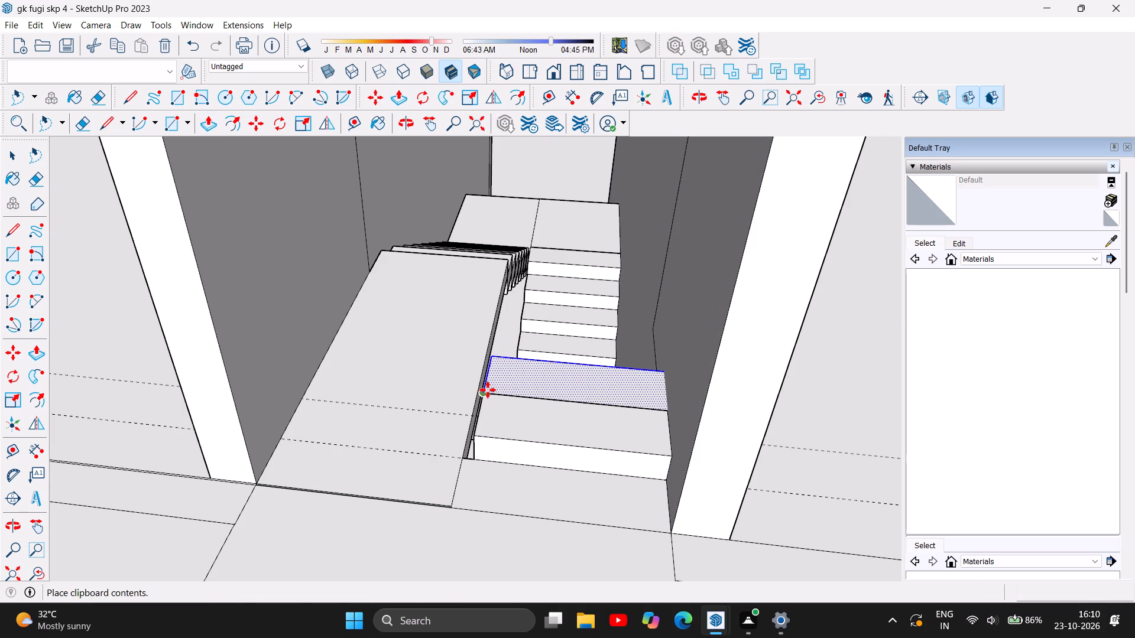
click(488, 390)
click(205, 126)
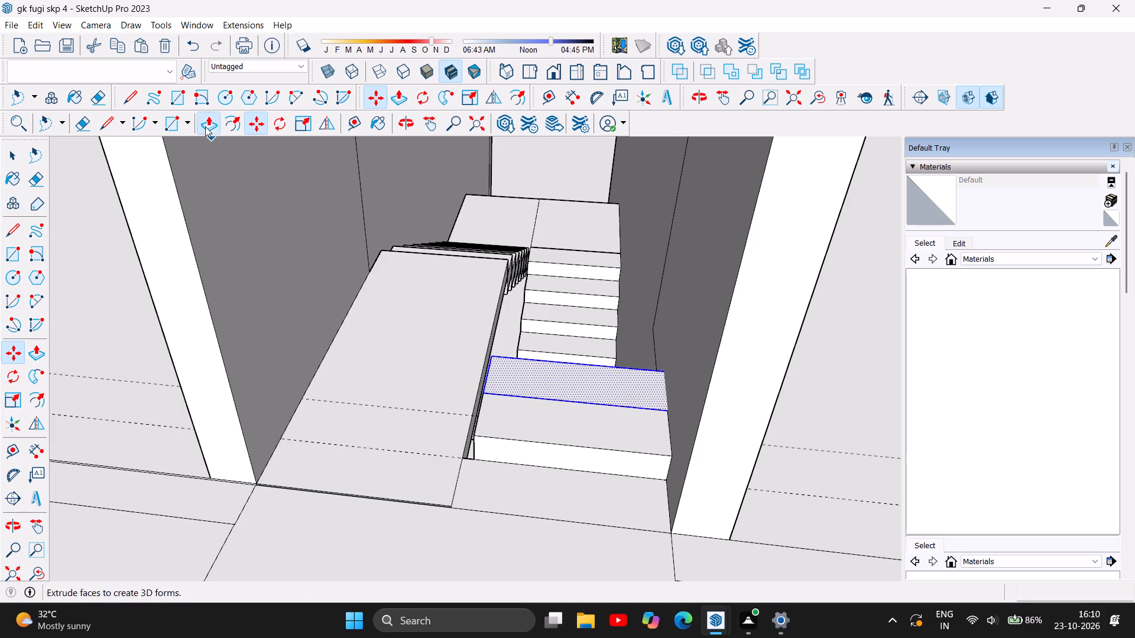
click(535, 364)
key(6)
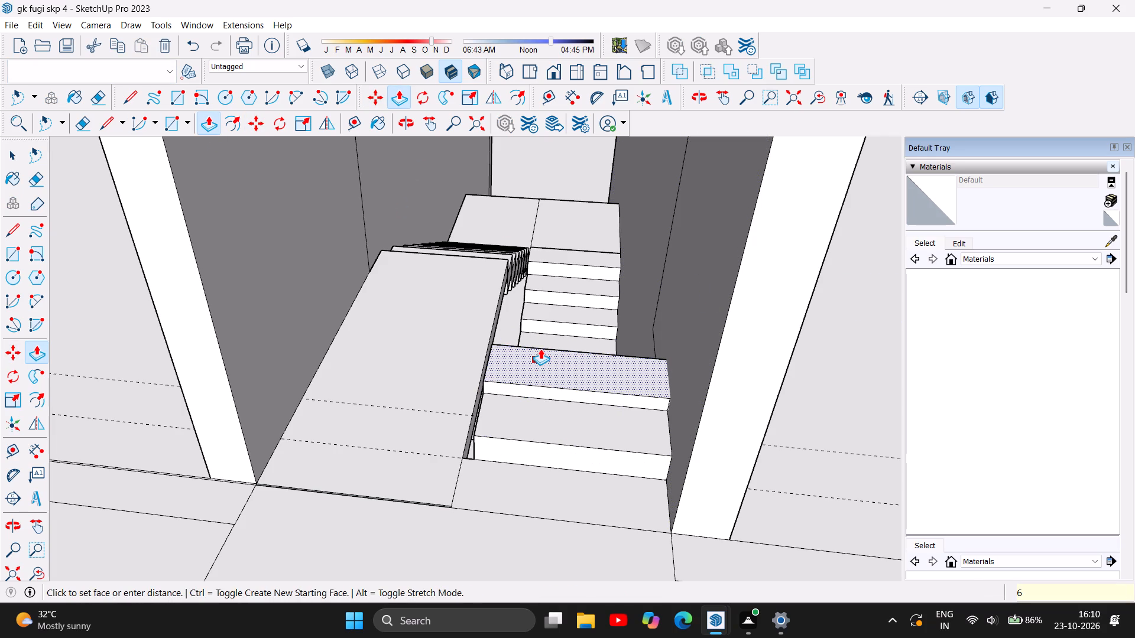
key(Return)
Paste another tread face at the second step's top back corner and pull it up 6" to form the third step.
key(ctrl+v)
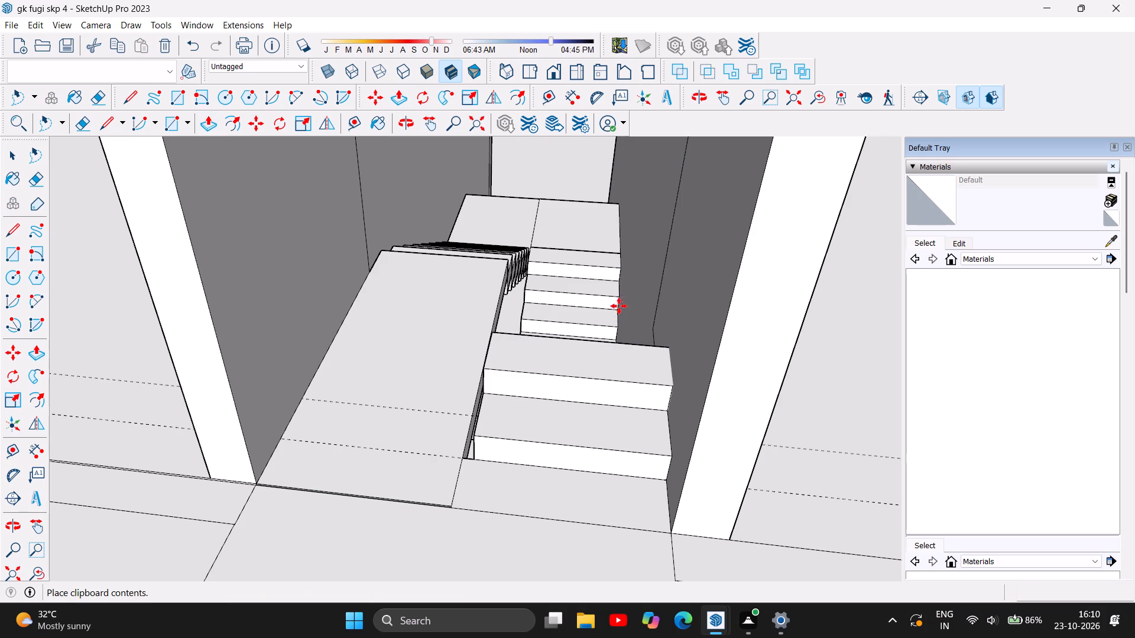
click(493, 334)
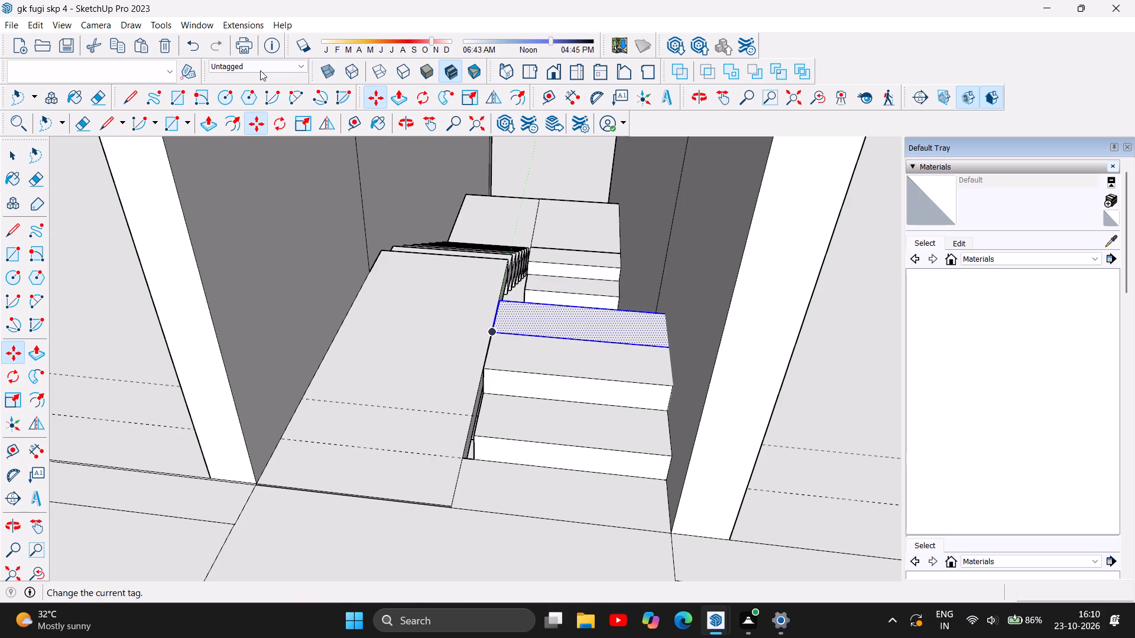
click(203, 131)
click(567, 315)
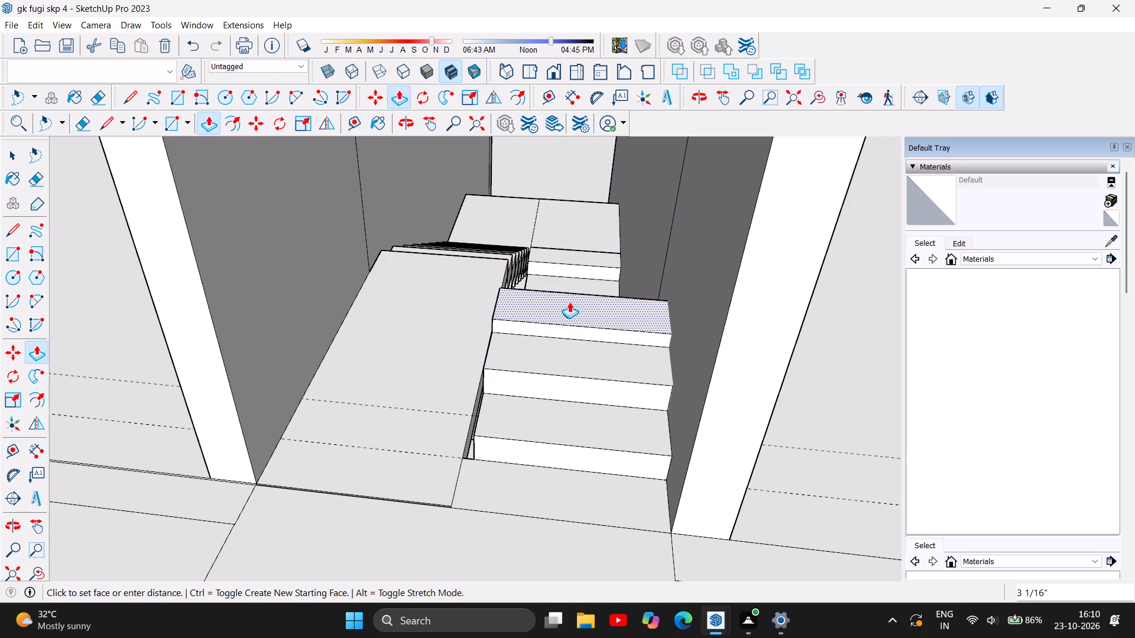
key(6)
key(Return)
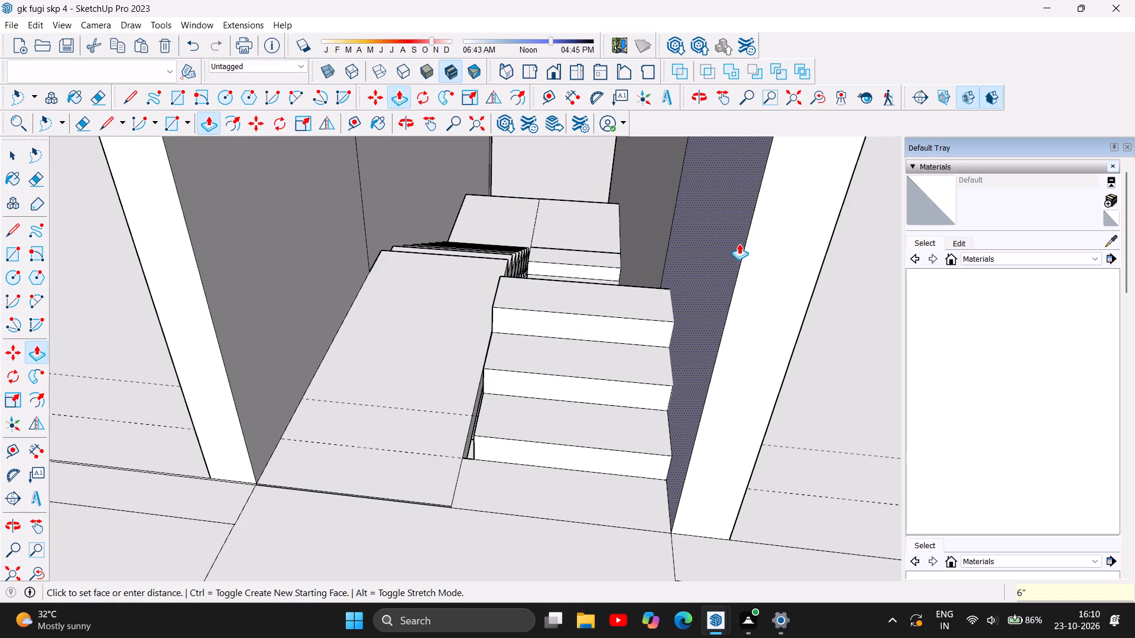
Paste a tread face at the third step's top back corner and pull it up 6" to form the fourth step.
key(ctrl+v)
click(500, 274)
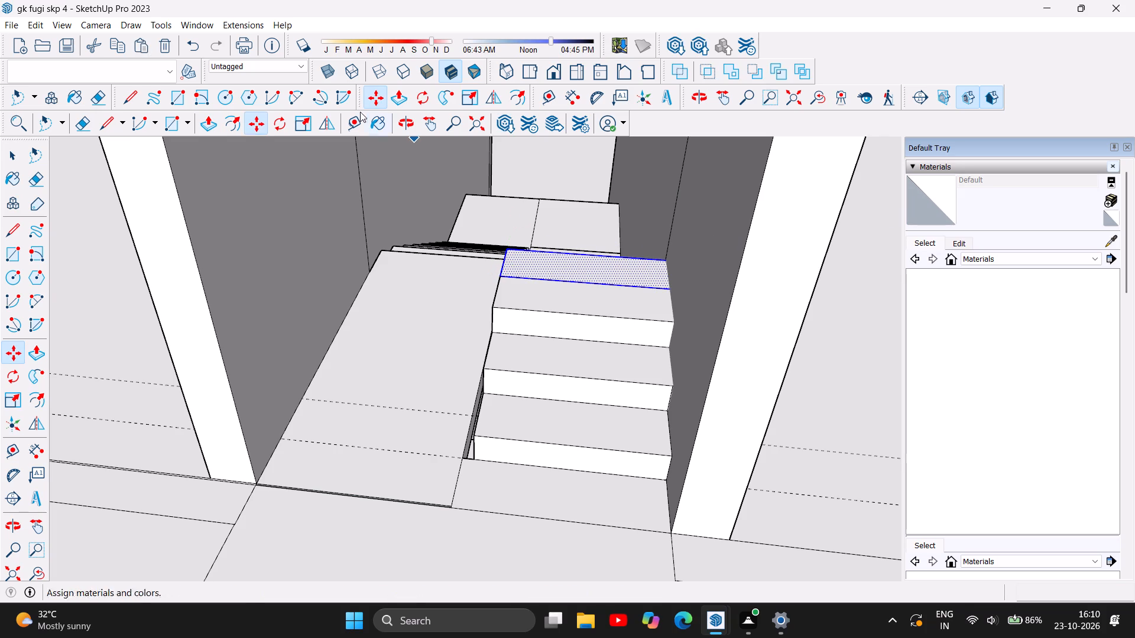
click(211, 124)
click(608, 261)
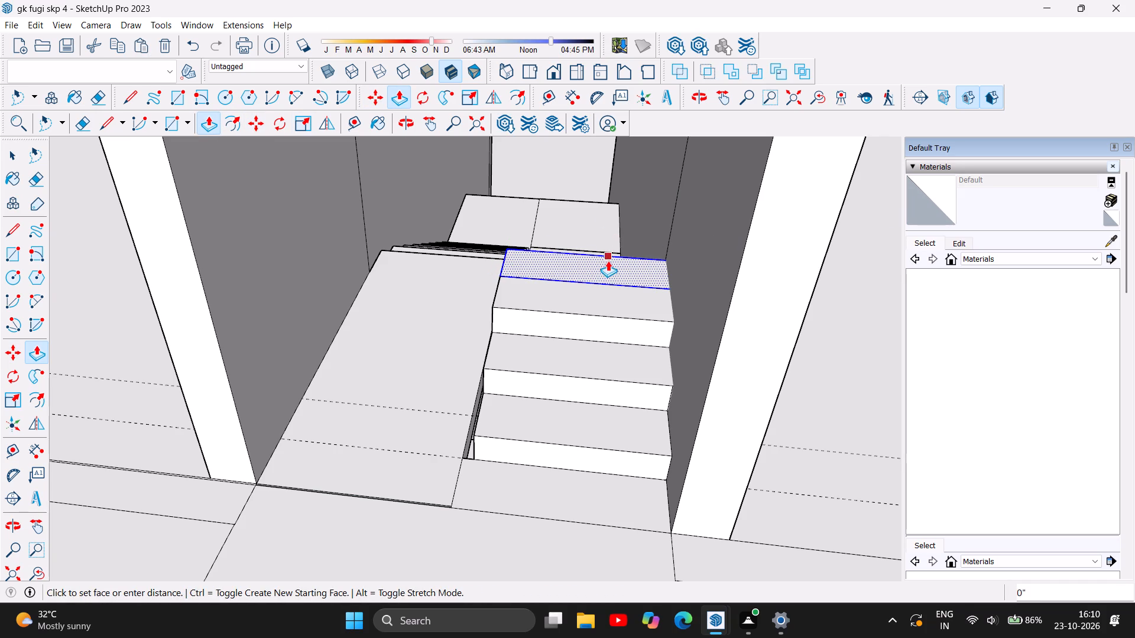
key(6)
key(Return)
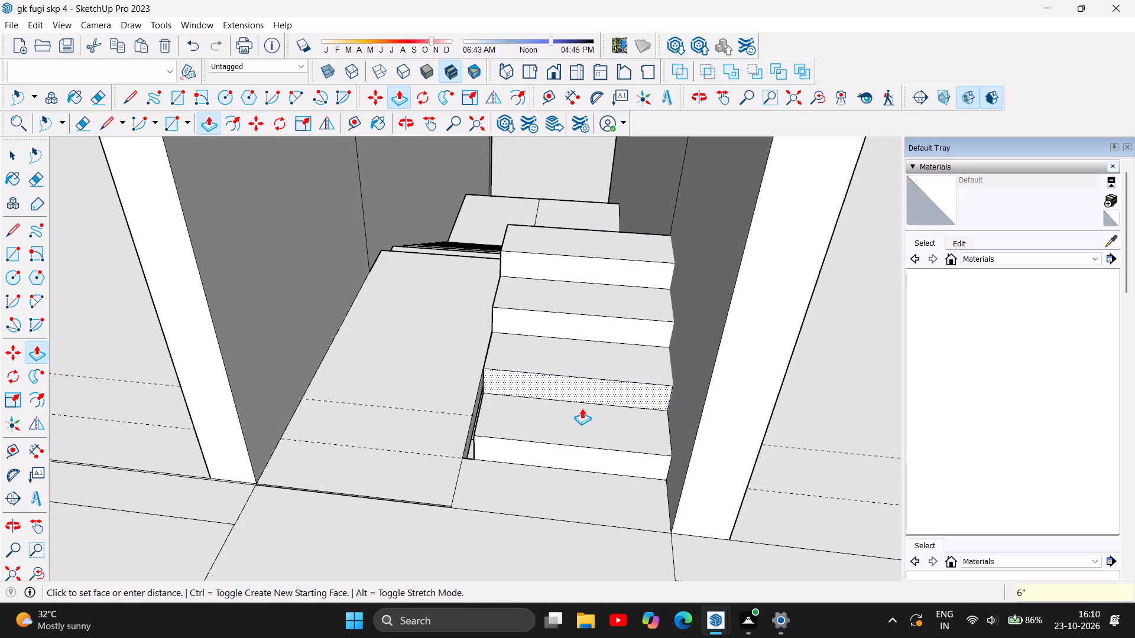
Paste a tread face at the fourth step's top back corner and pull it up 6" to form the fifth step.
key(ctrl+v)
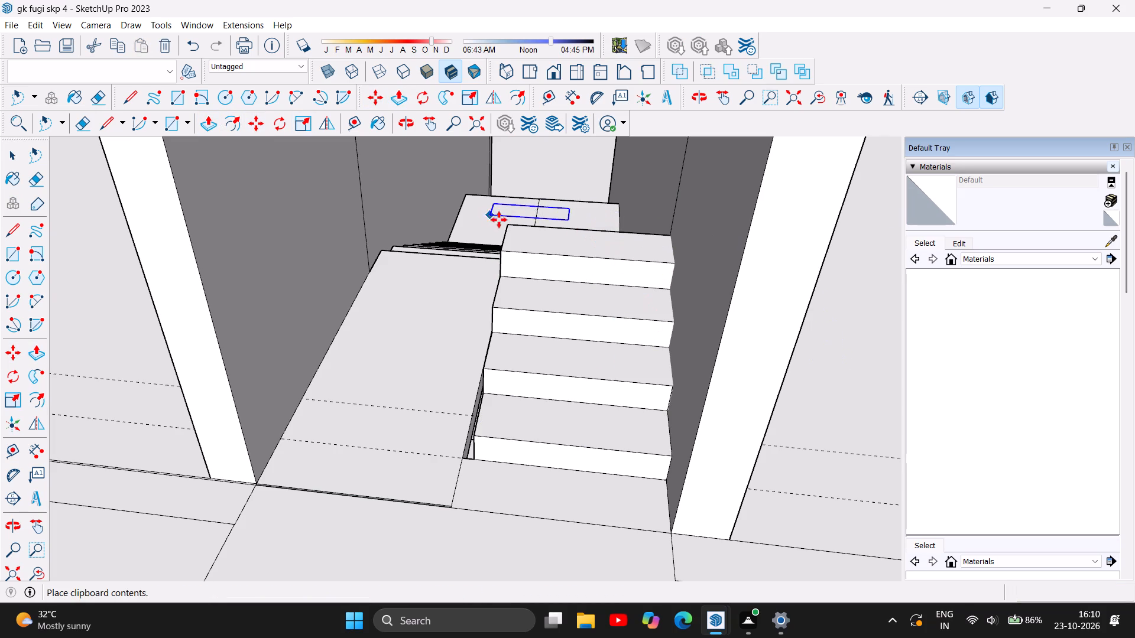
click(505, 226)
click(210, 131)
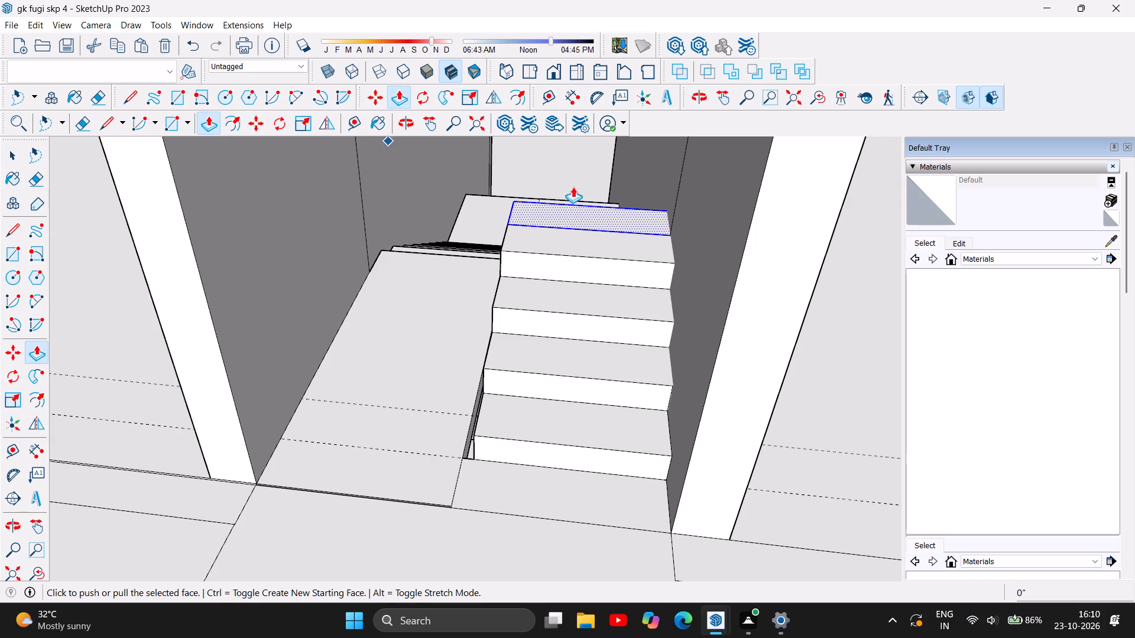
click(572, 206)
key(6)
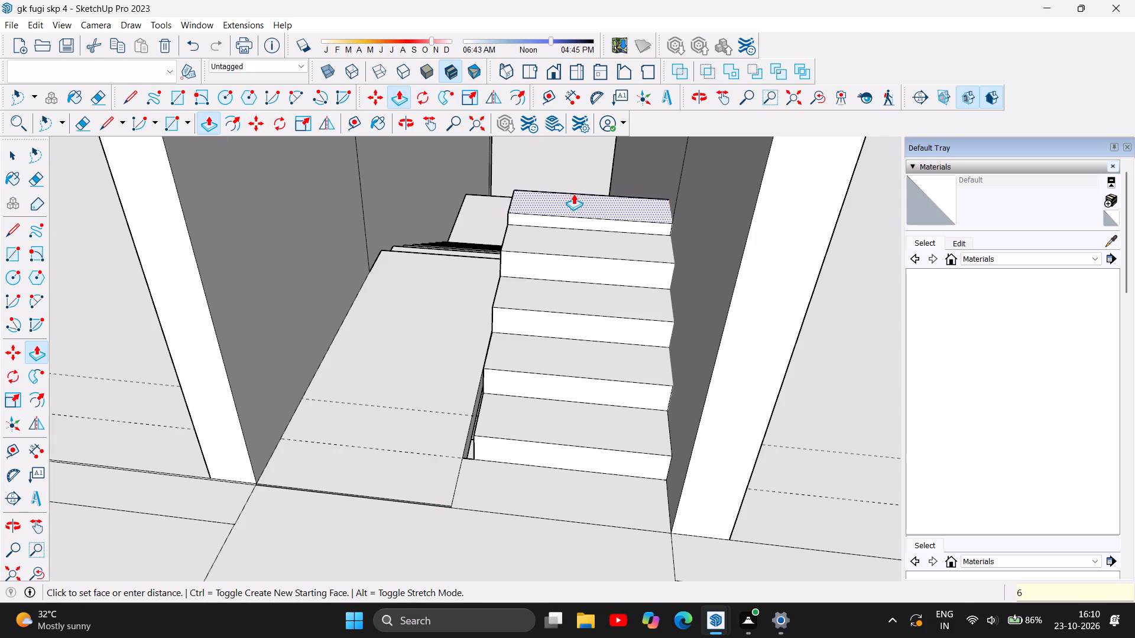
key(Return)
Paste a tread face at the fifth step's top back corner and pull it up 6" to form the sixth step.
scroll(610, 377, down, 3)
scroll(592, 153, up, 3)
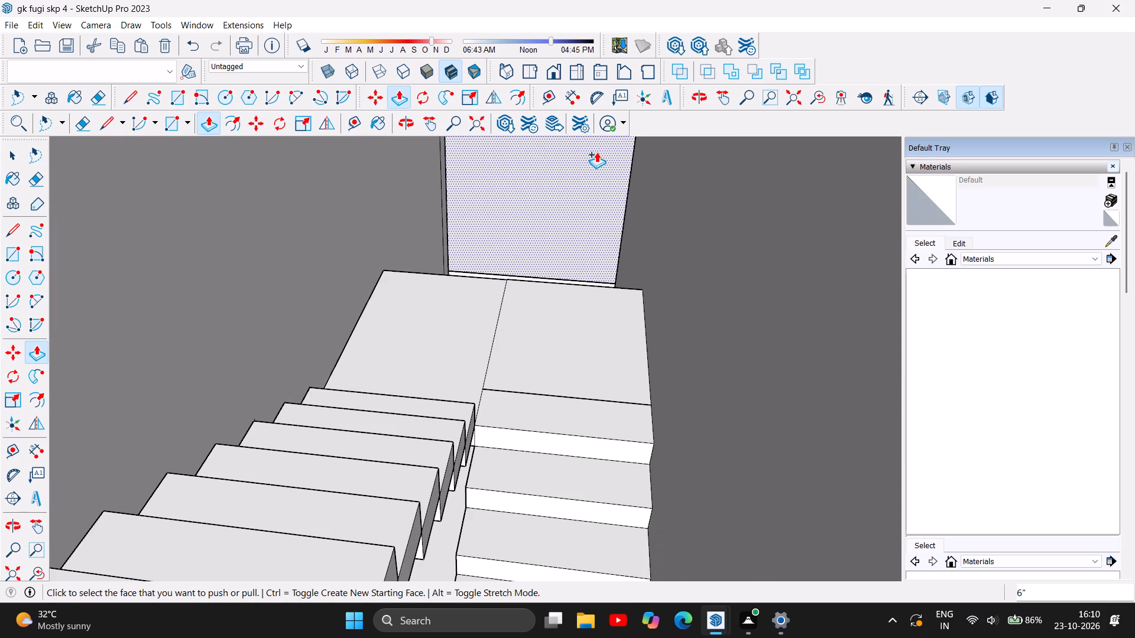
scroll(563, 227, down, 5)
key(ctrl+v)
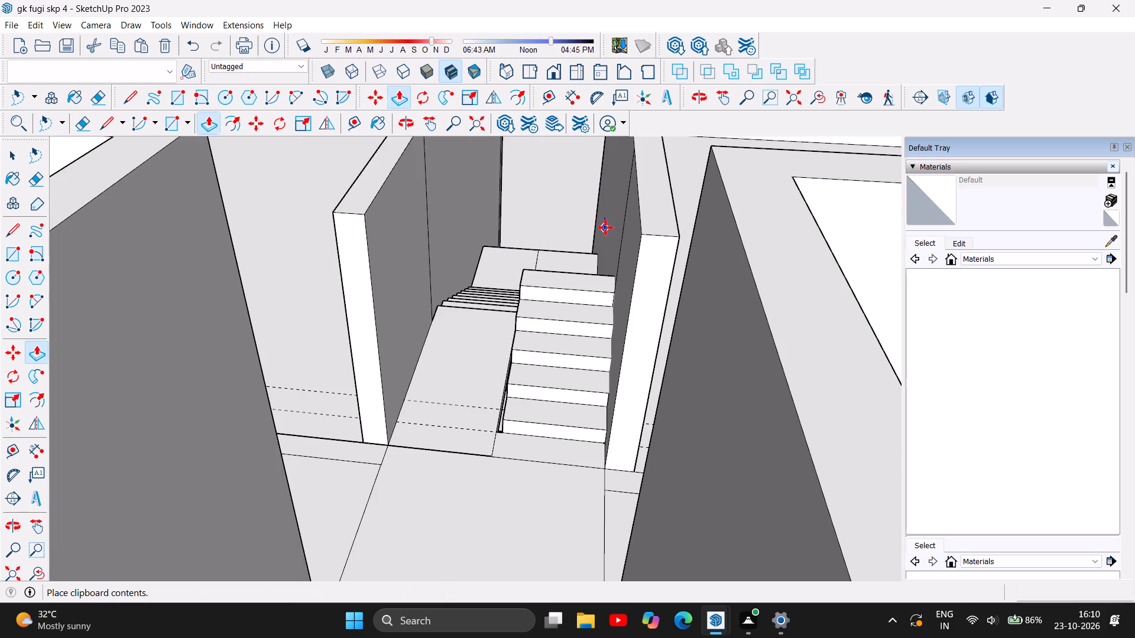
click(527, 269)
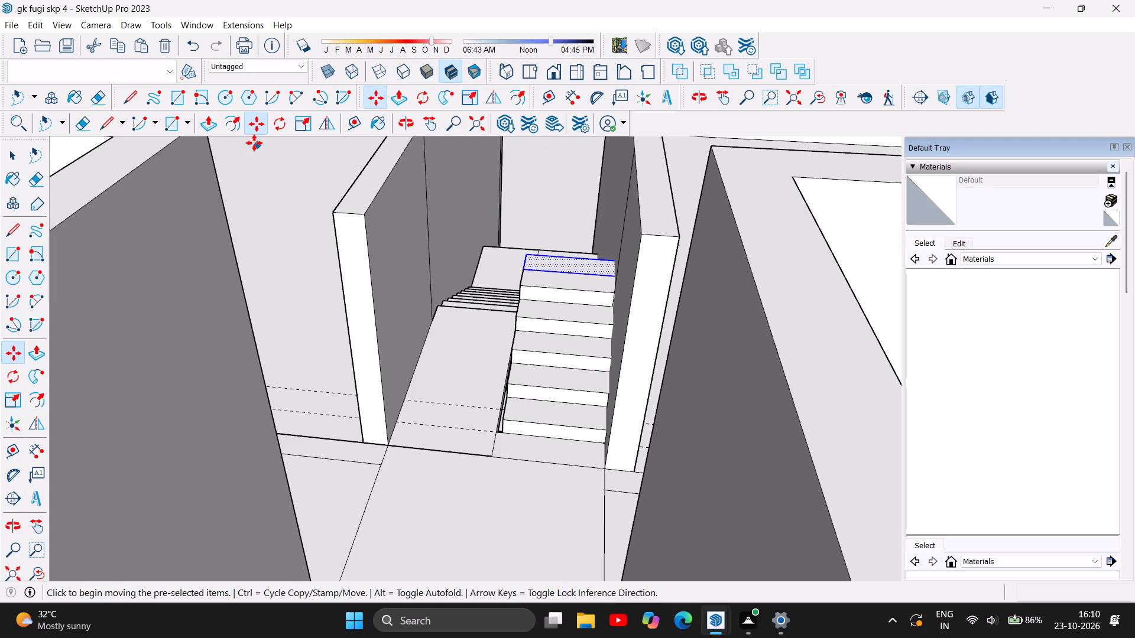
click(207, 126)
scroll(566, 220, up, 2)
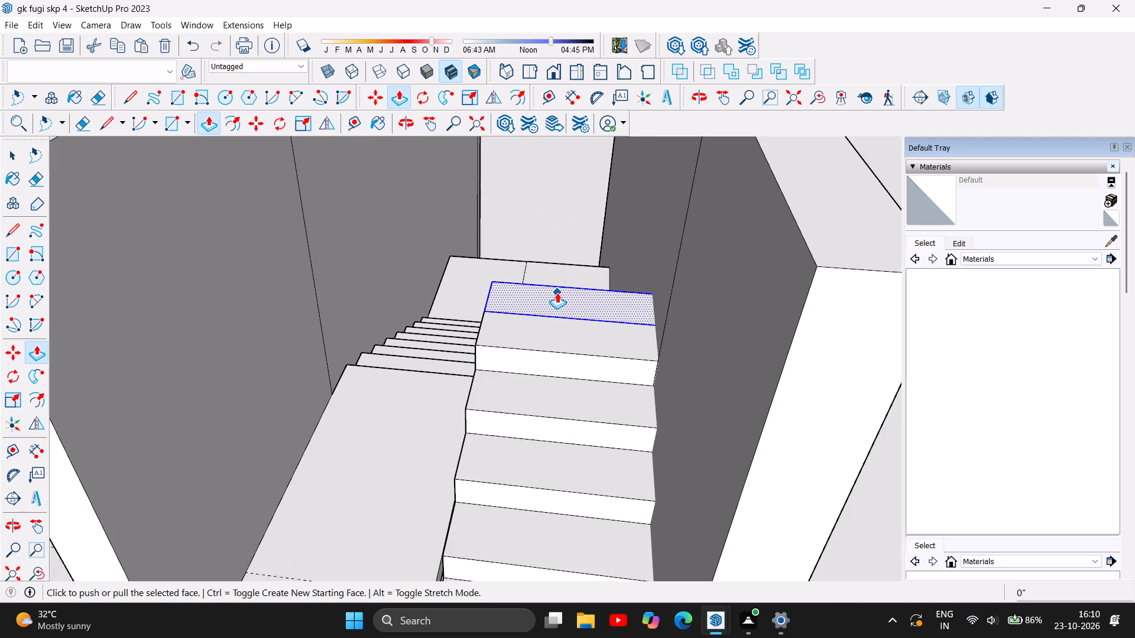
click(557, 292)
key(6)
key(Return)
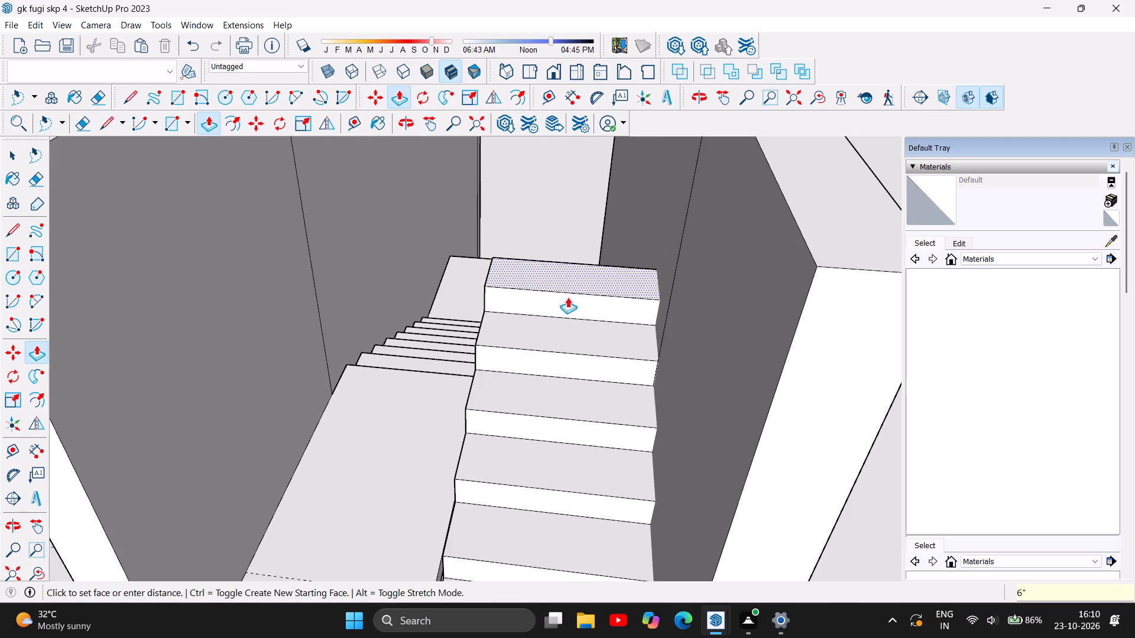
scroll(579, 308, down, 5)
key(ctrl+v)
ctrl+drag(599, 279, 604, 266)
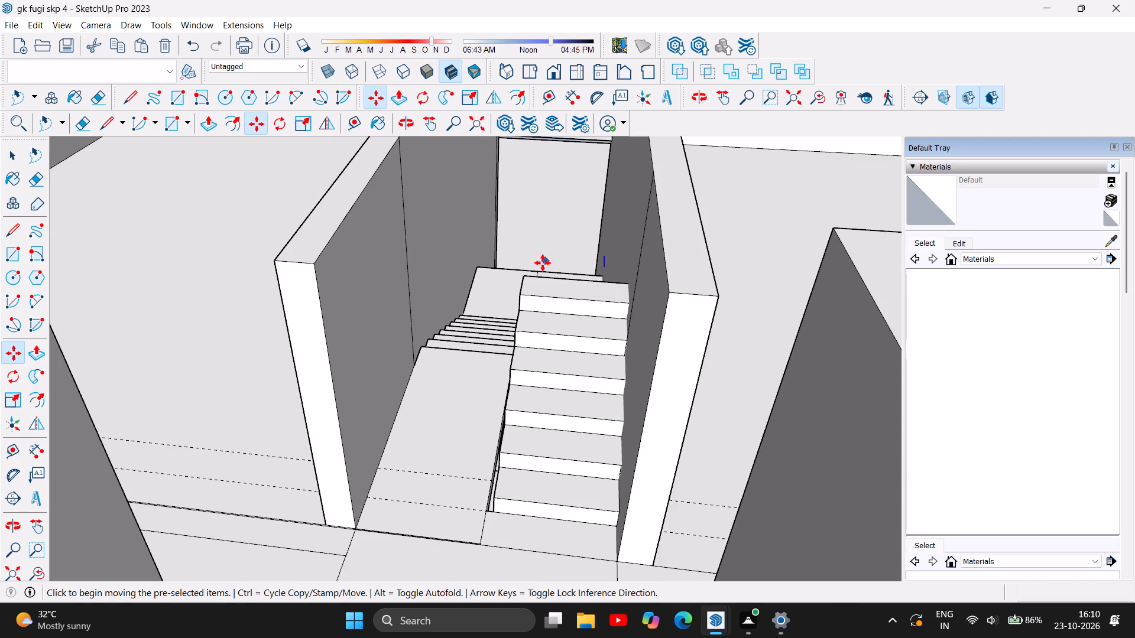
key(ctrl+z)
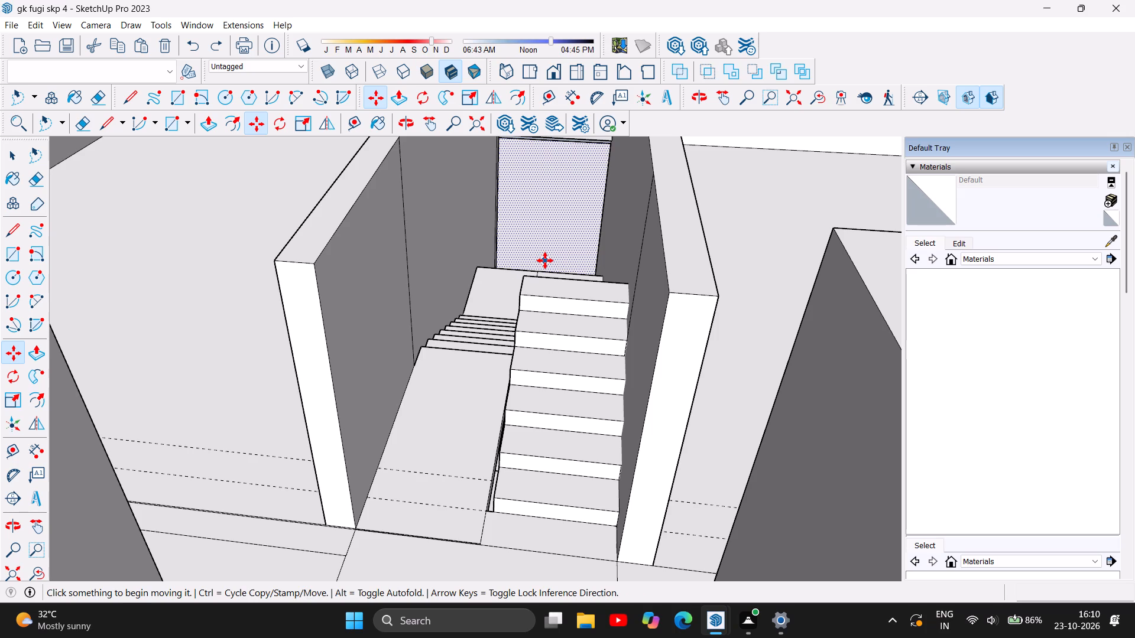
Paste a tread face at the sixth step's top back corner and pull it up 6" to form the seventh step.
key(ctrl+v)
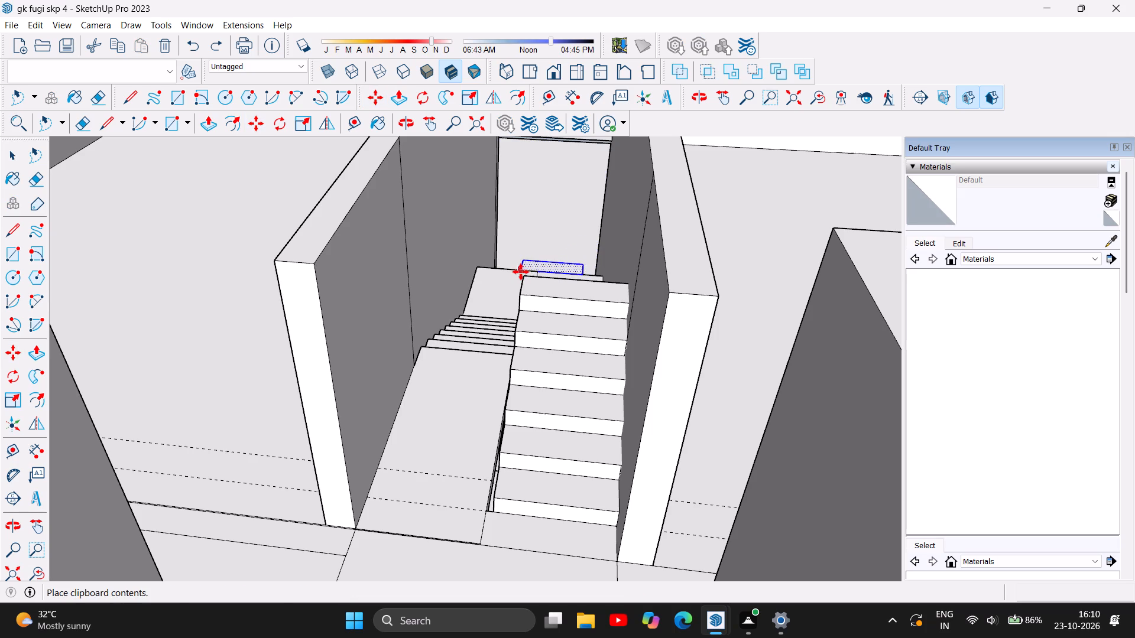
click(525, 275)
click(210, 129)
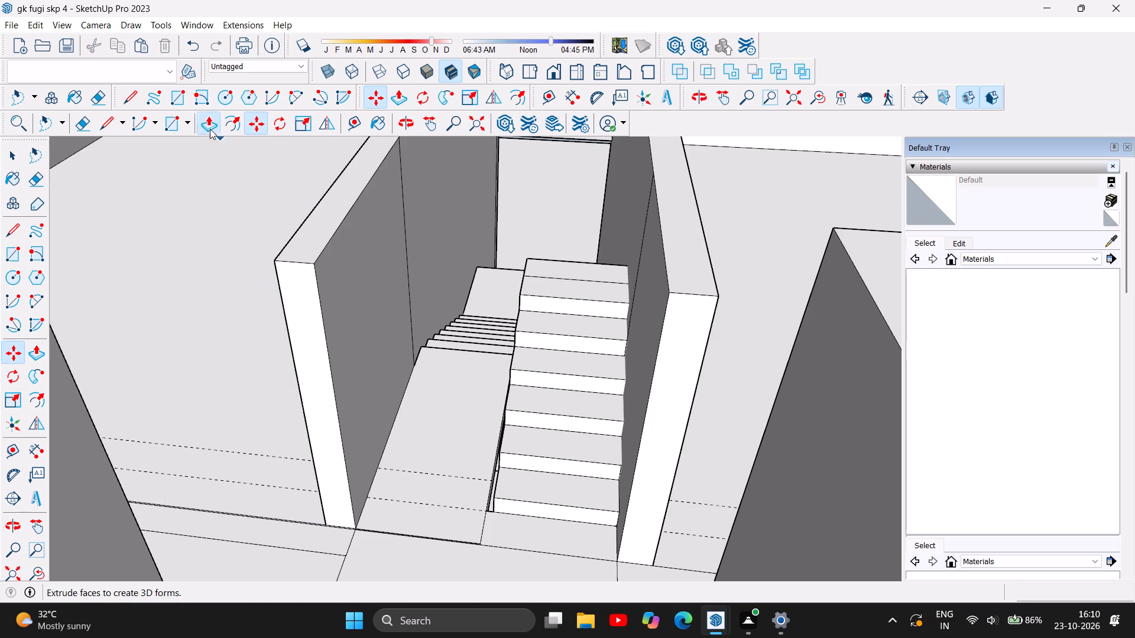
click(582, 265)
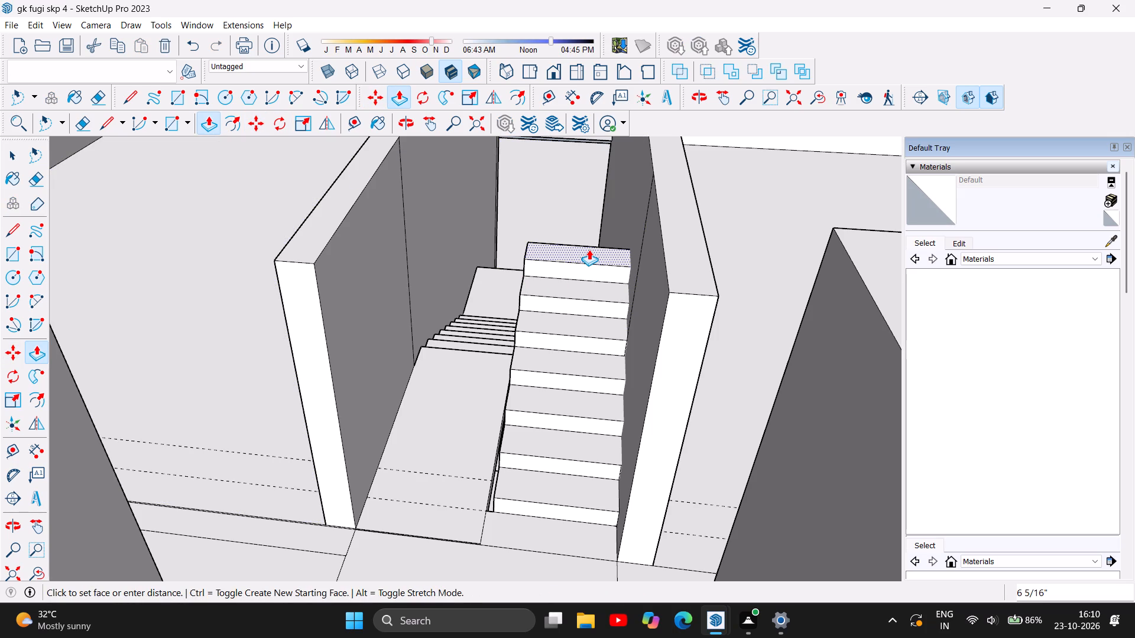
key(6)
key(Return)
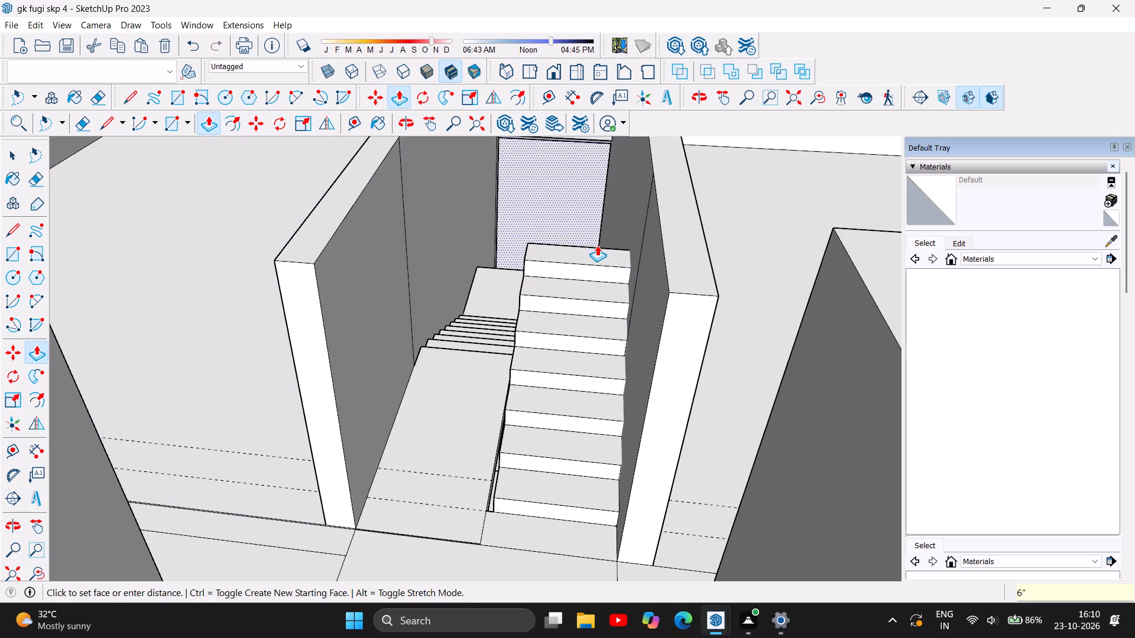
Paste a tread face at the seventh step's top back corner and pull it up 6" to form the eighth step.
key(ctrl+v)
click(528, 243)
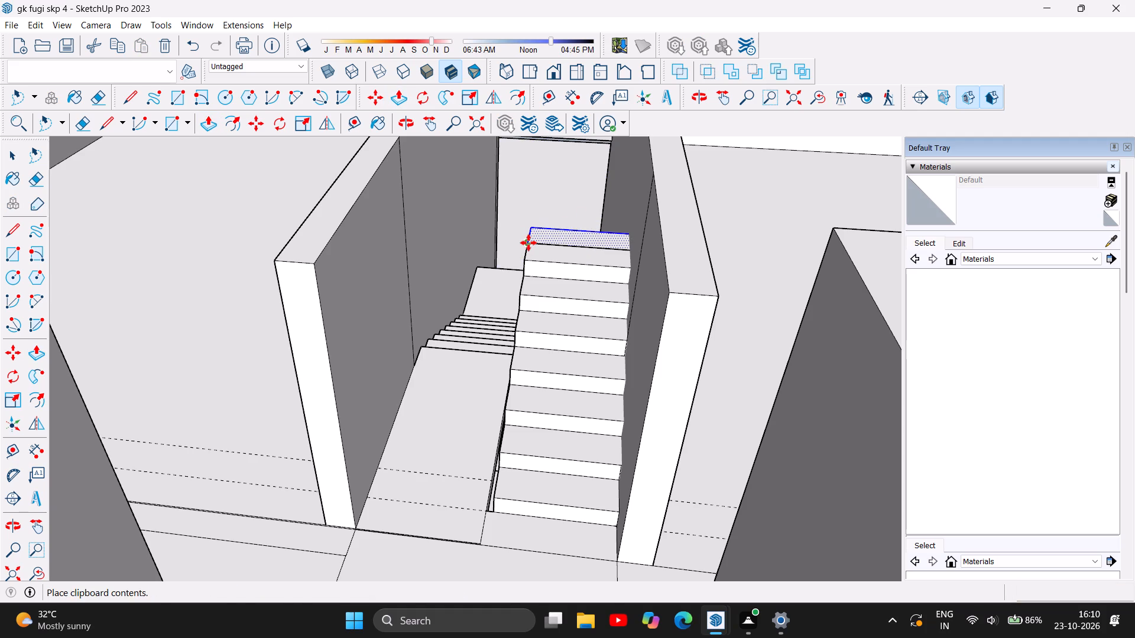
click(199, 118)
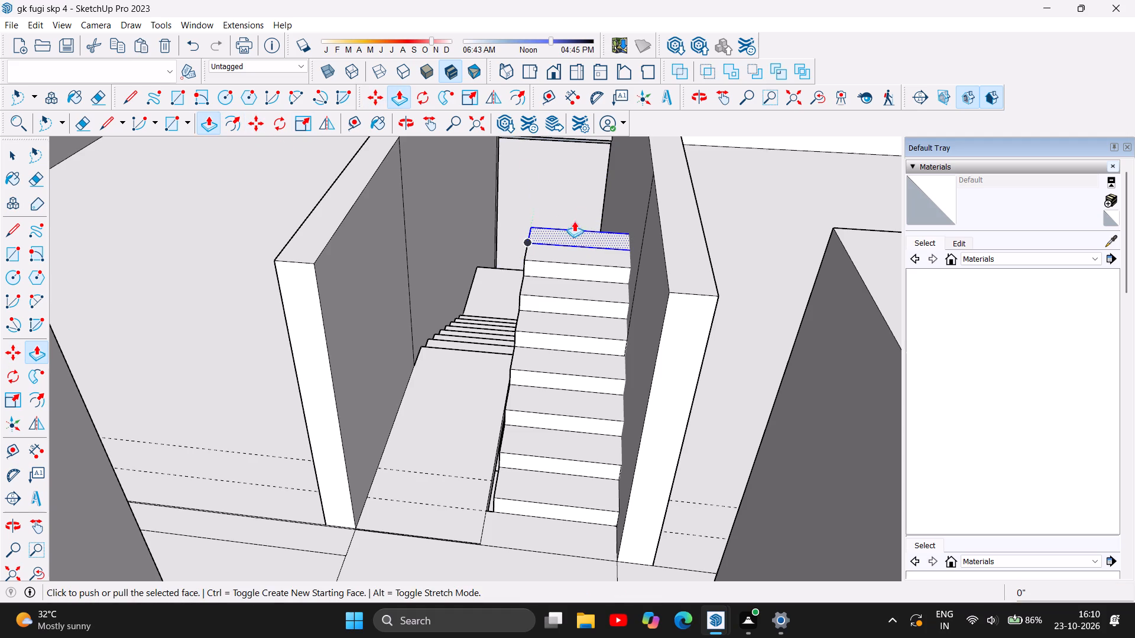
click(586, 227)
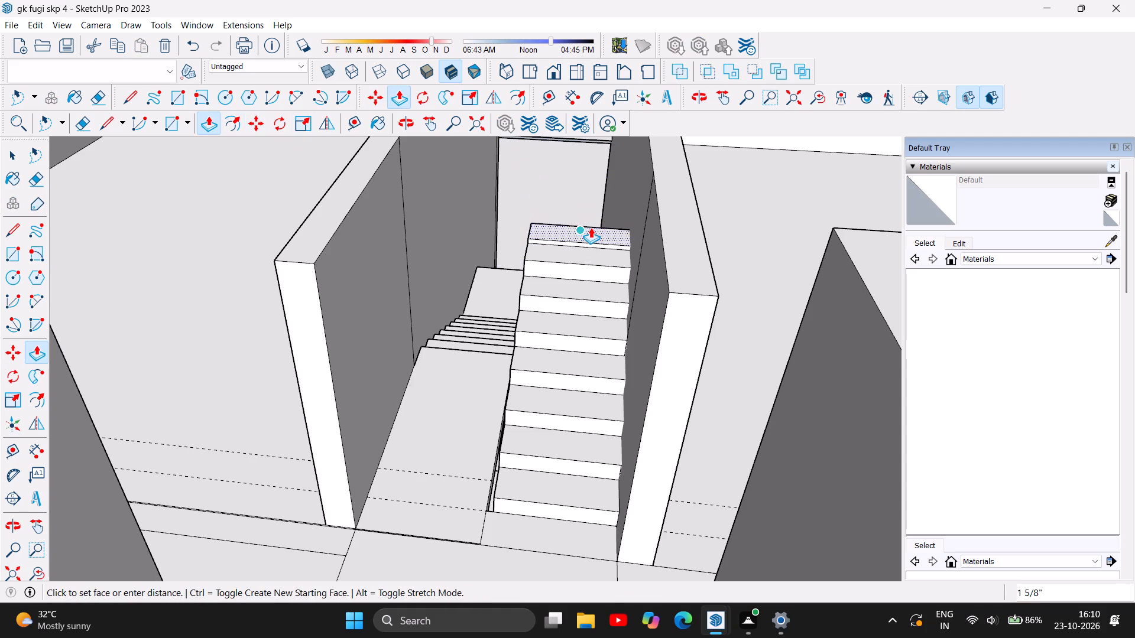
key(6)
key(Return)
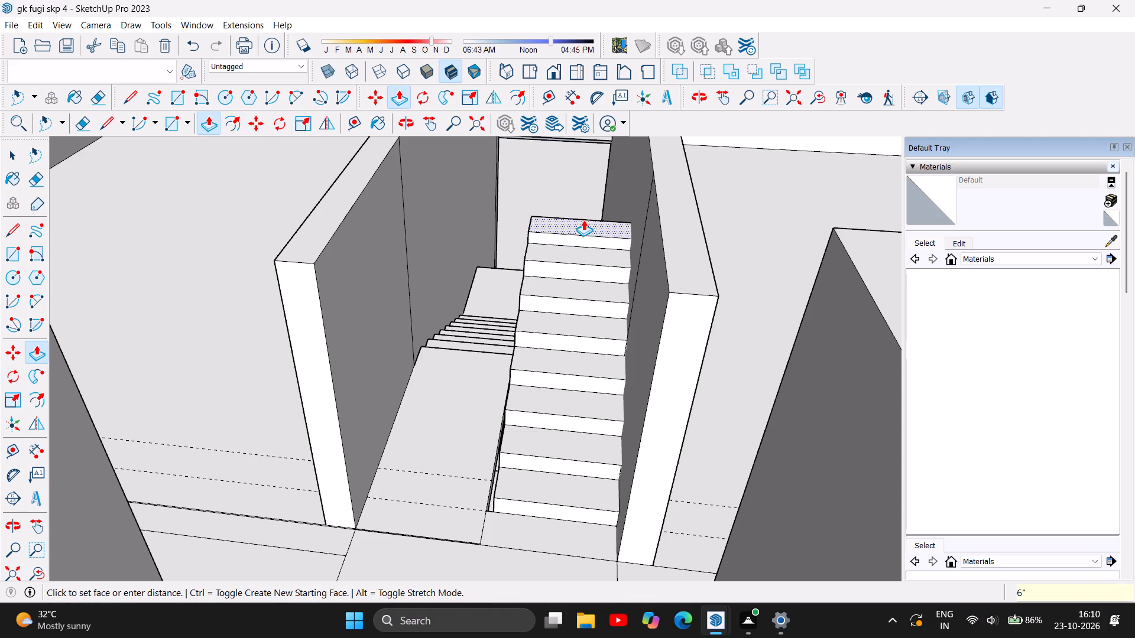
Paste a tread face at the eighth step's top back corner and pull it up 6" to form the ninth step.
key(ctrl+v)
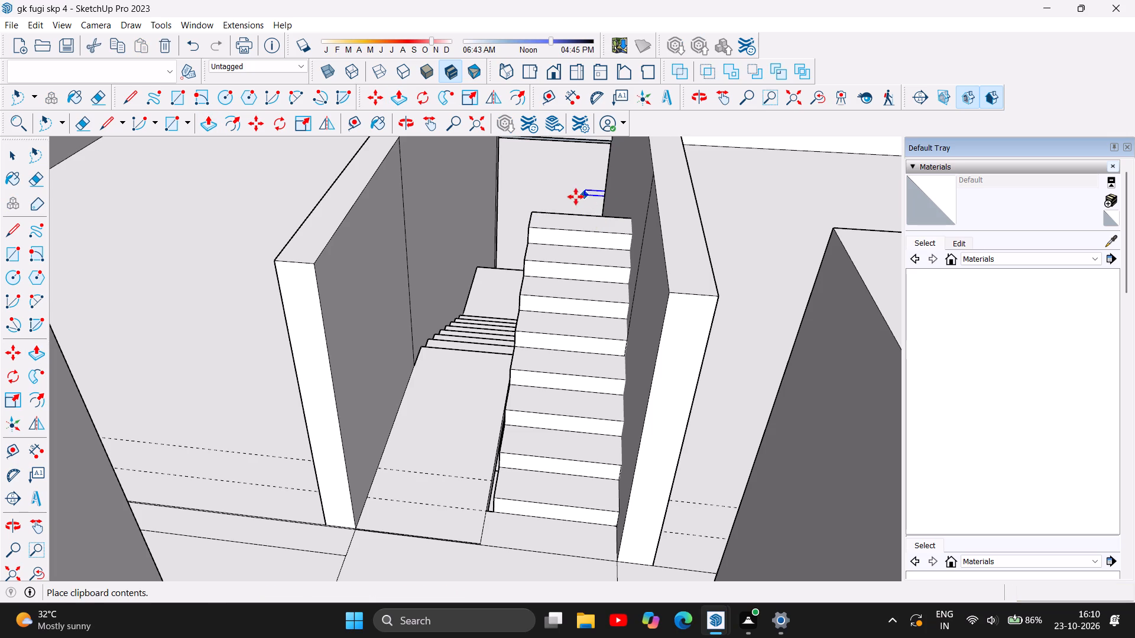
click(530, 210)
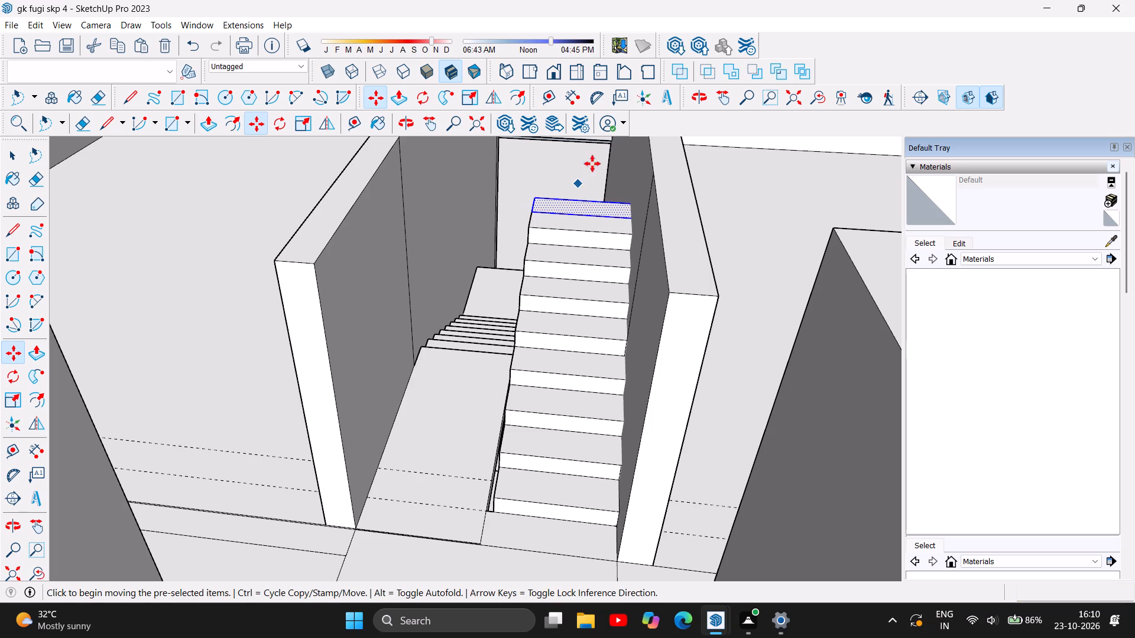
click(210, 129)
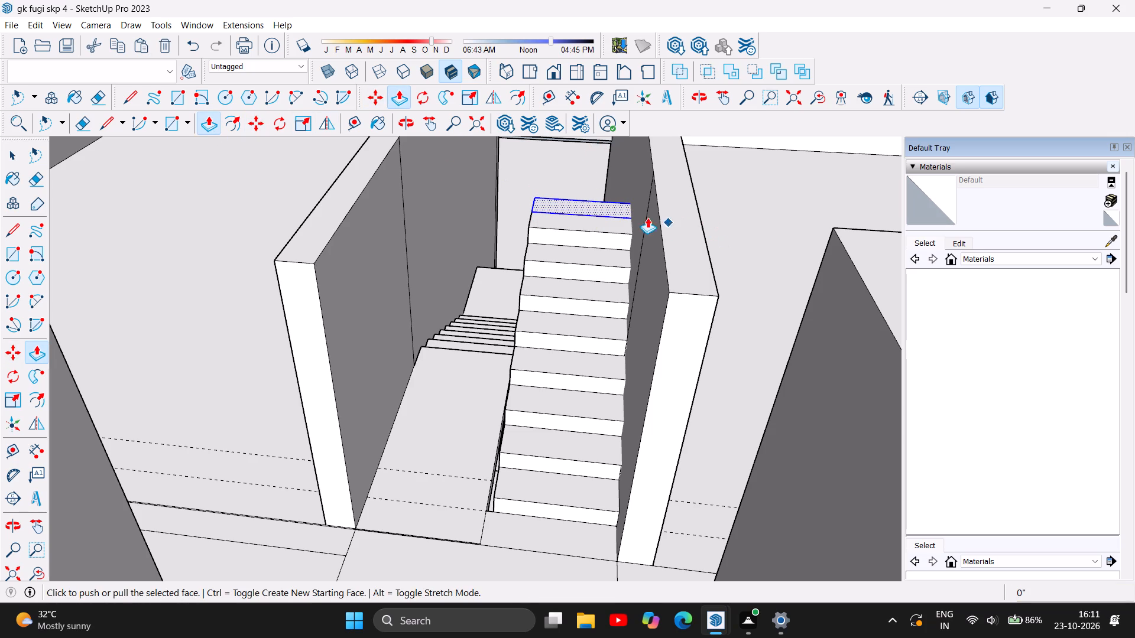
click(609, 201)
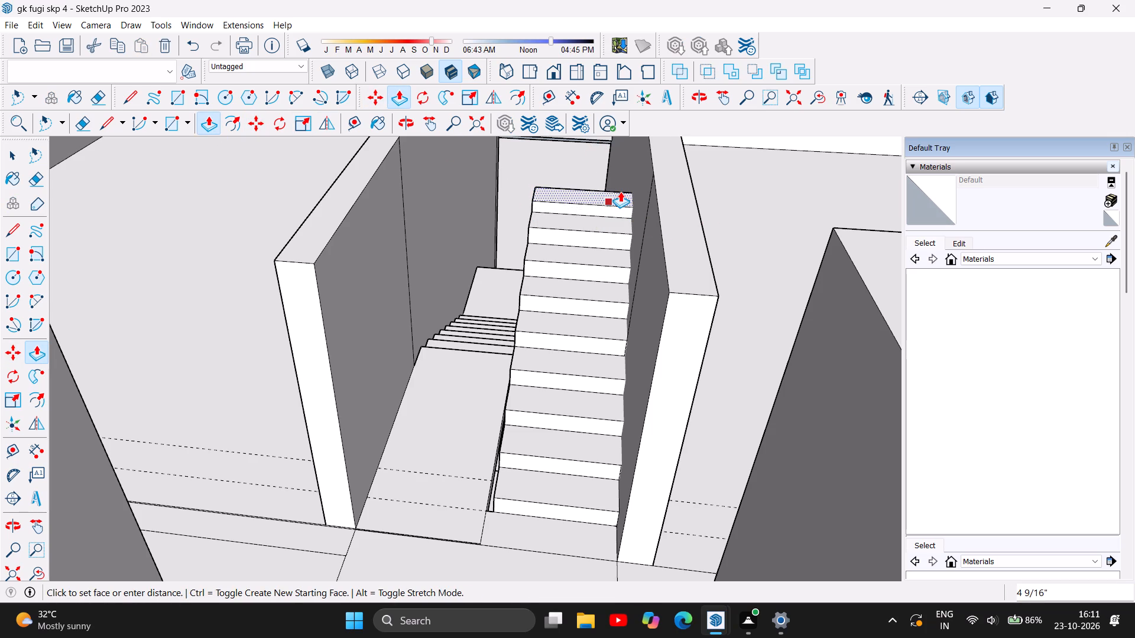
key(6)
key(Return)
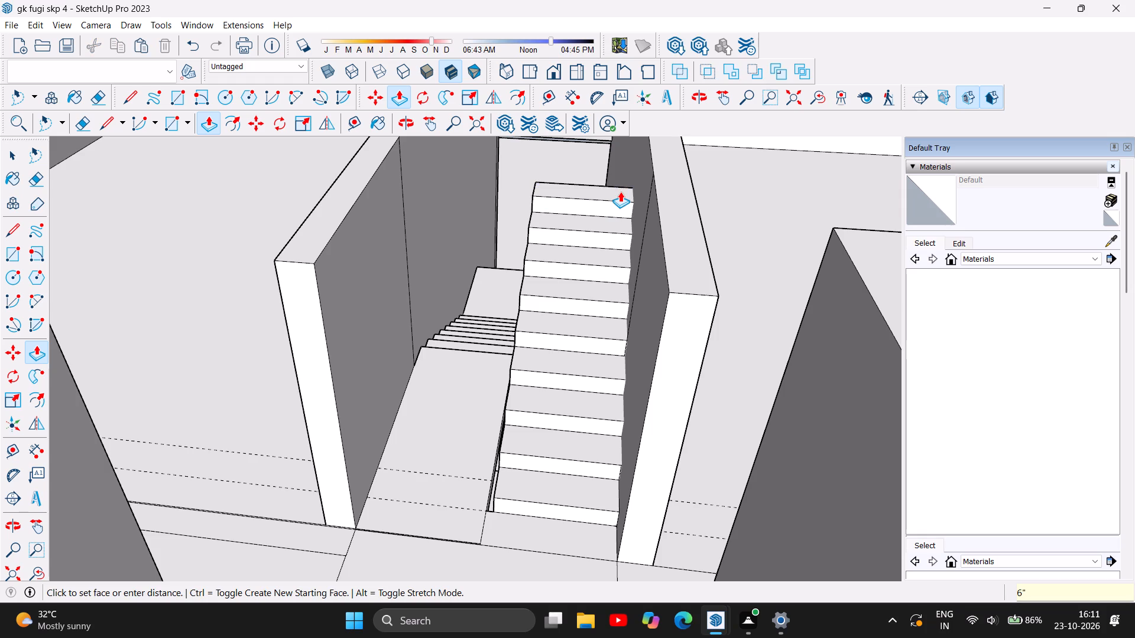
Paste a tread face at the ninth step's top back corner and pull it up 6" to form the tenth step.
key(ctrl+v)
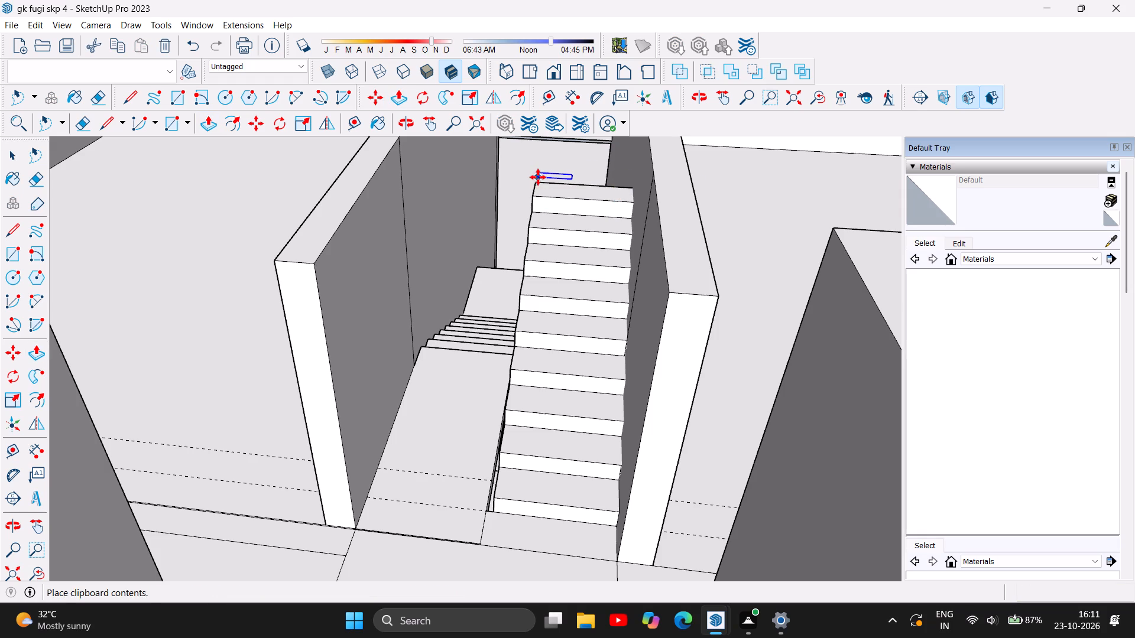
click(537, 182)
scroll(596, 269, down, 1)
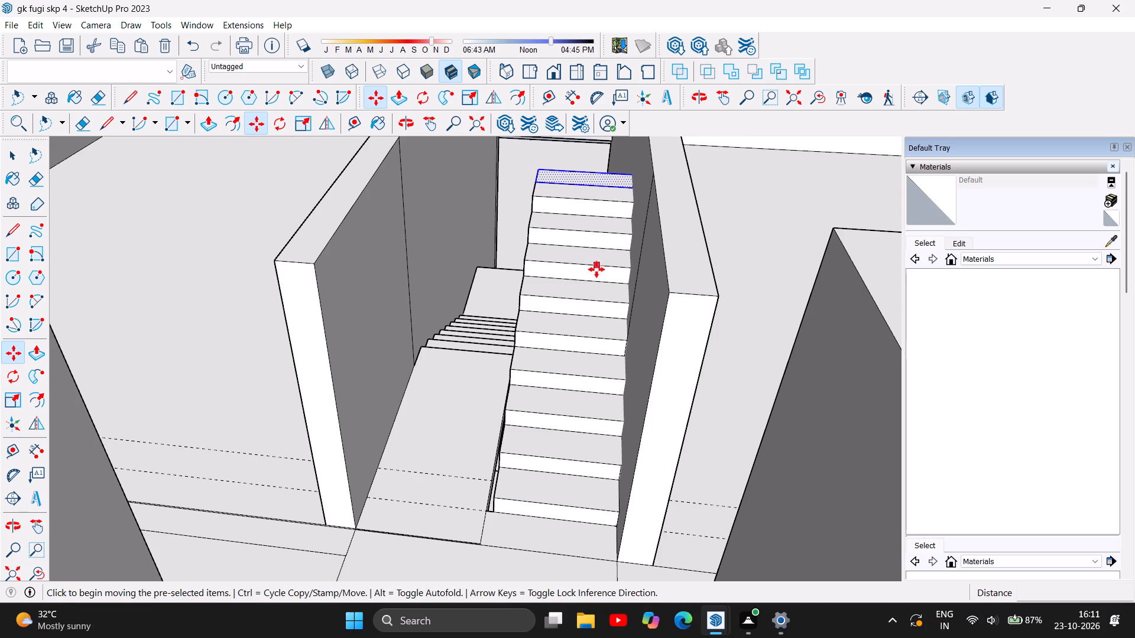
scroll(596, 269, down, 1)
scroll(585, 192, up, 4)
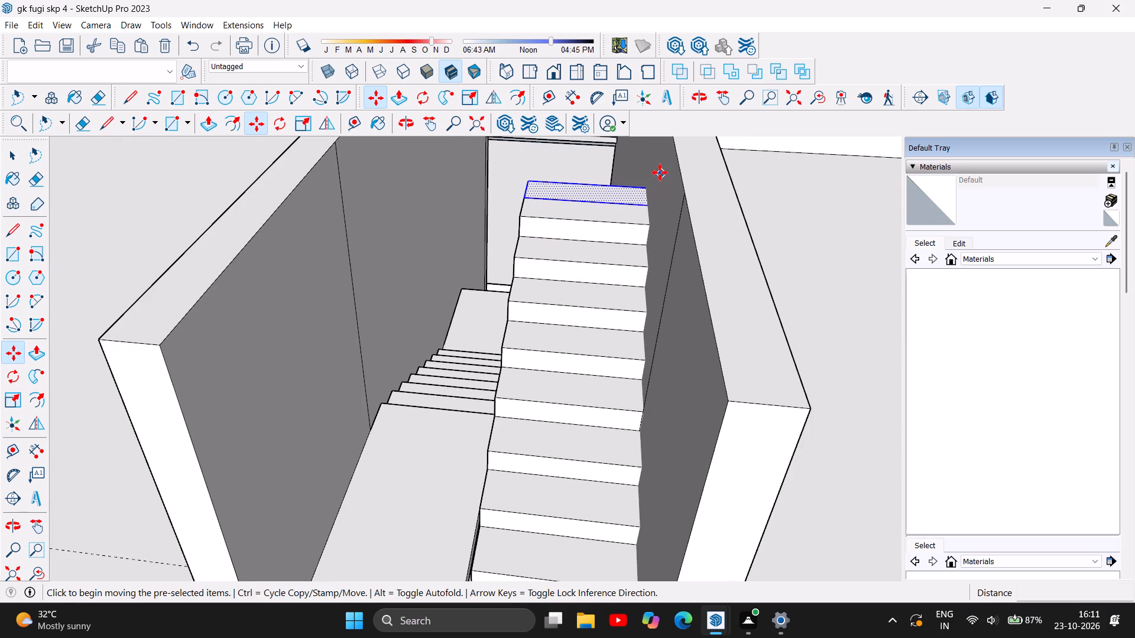
click(211, 122)
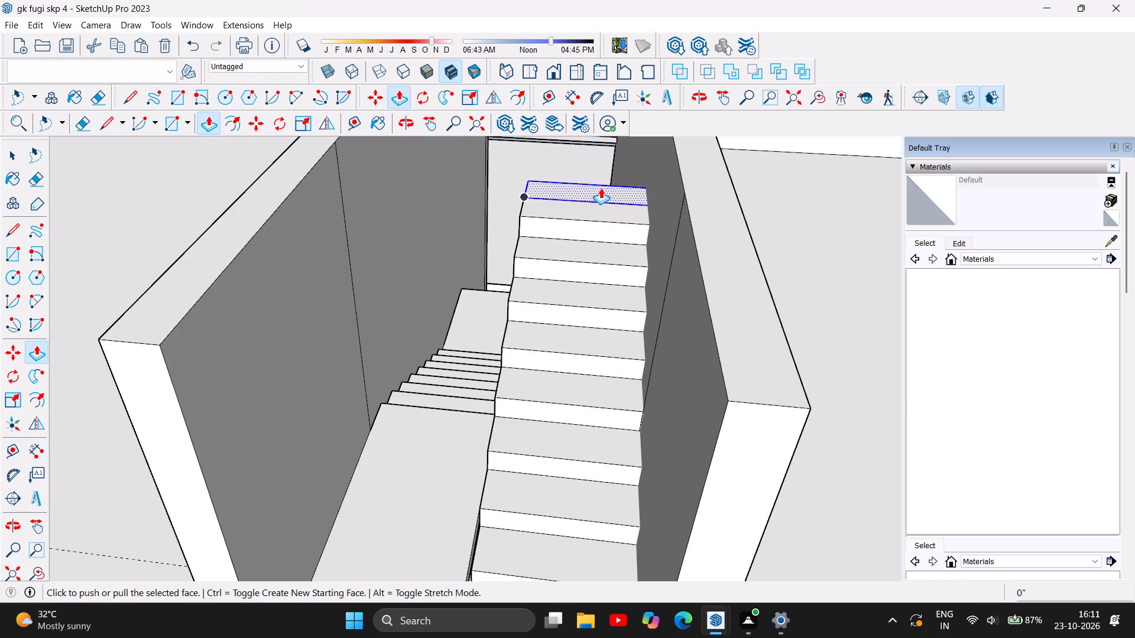
click(601, 185)
key(6)
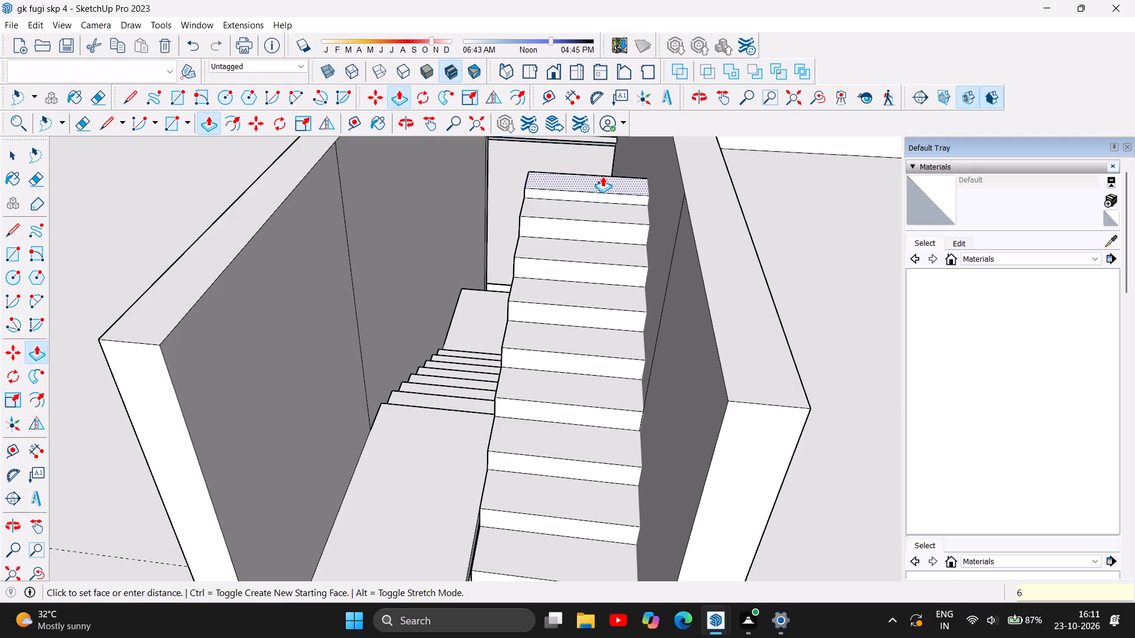
key(Return)
Paste a tread face at the tenth step's top back corner and pull it up 6" to form the eleventh step.
scroll(627, 285, down, 3)
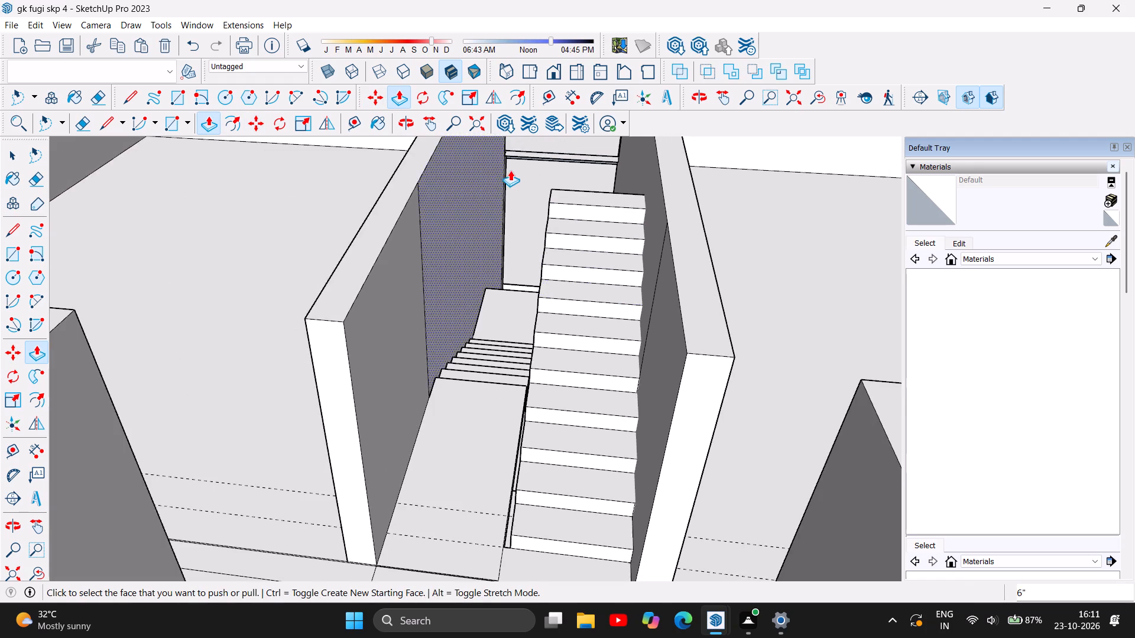
scroll(511, 170, up, 3)
scroll(534, 205, down, 3)
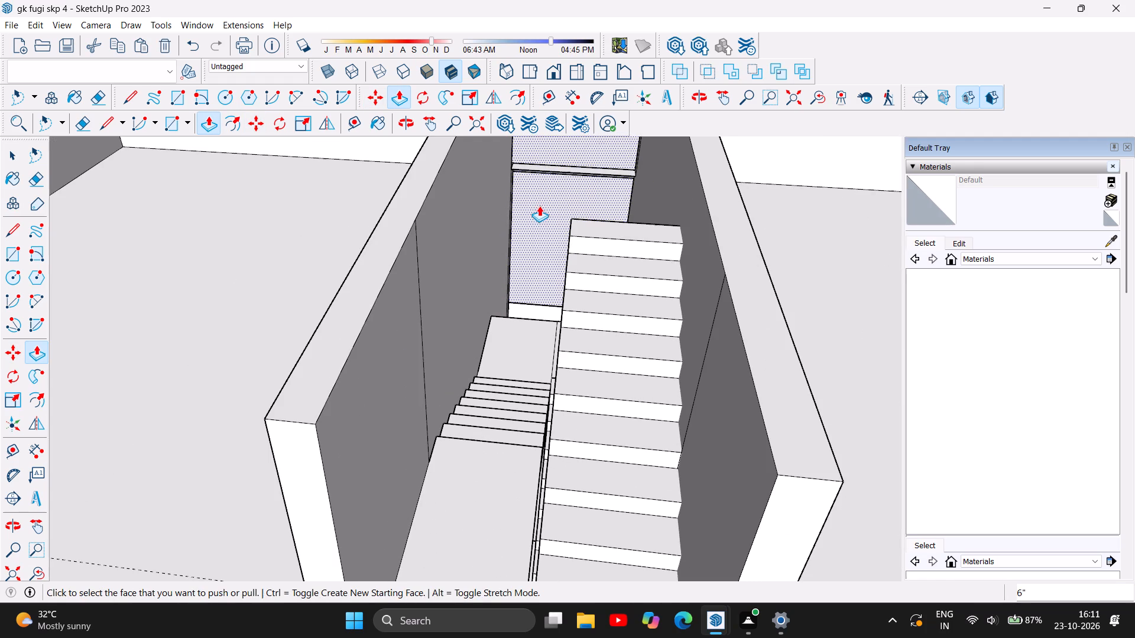
key(ctrl+v)
click(575, 217)
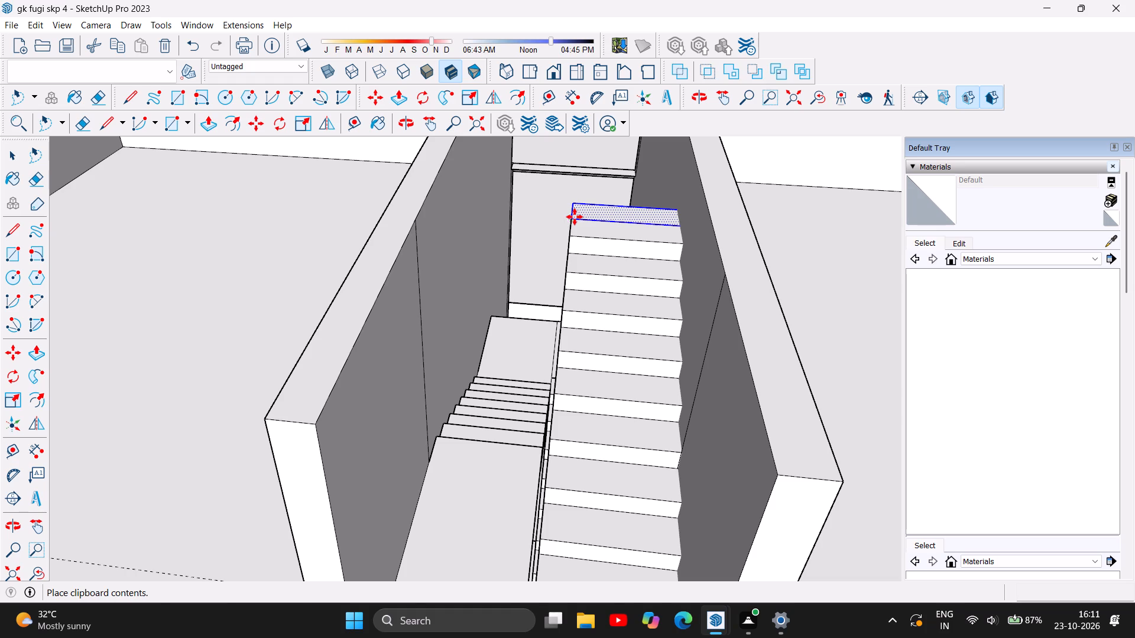
click(208, 123)
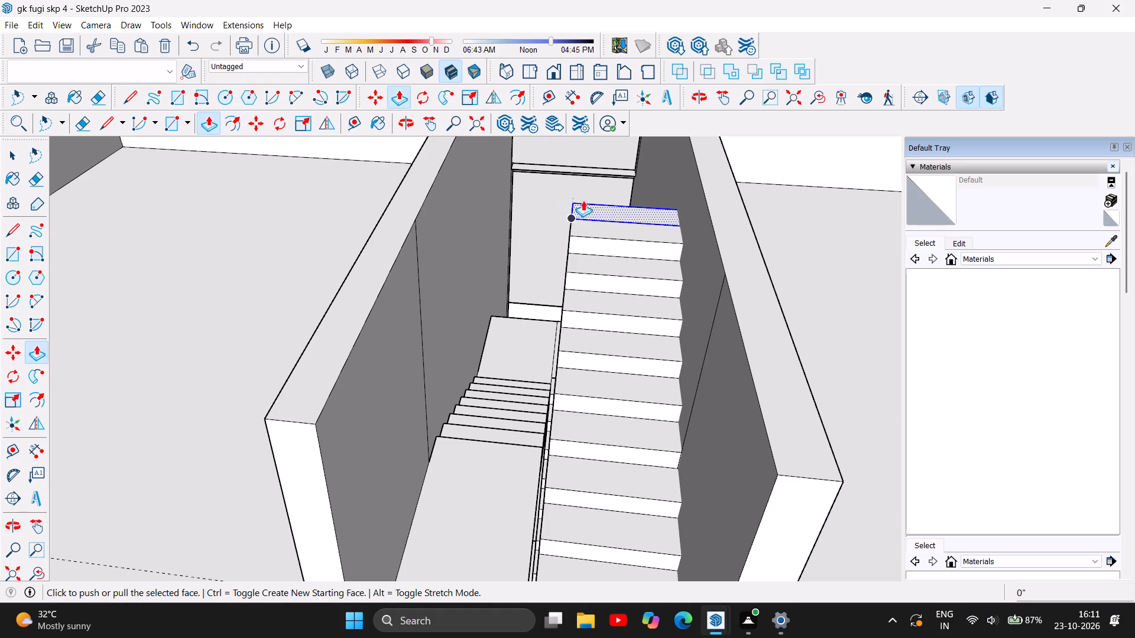
click(598, 200)
key(6)
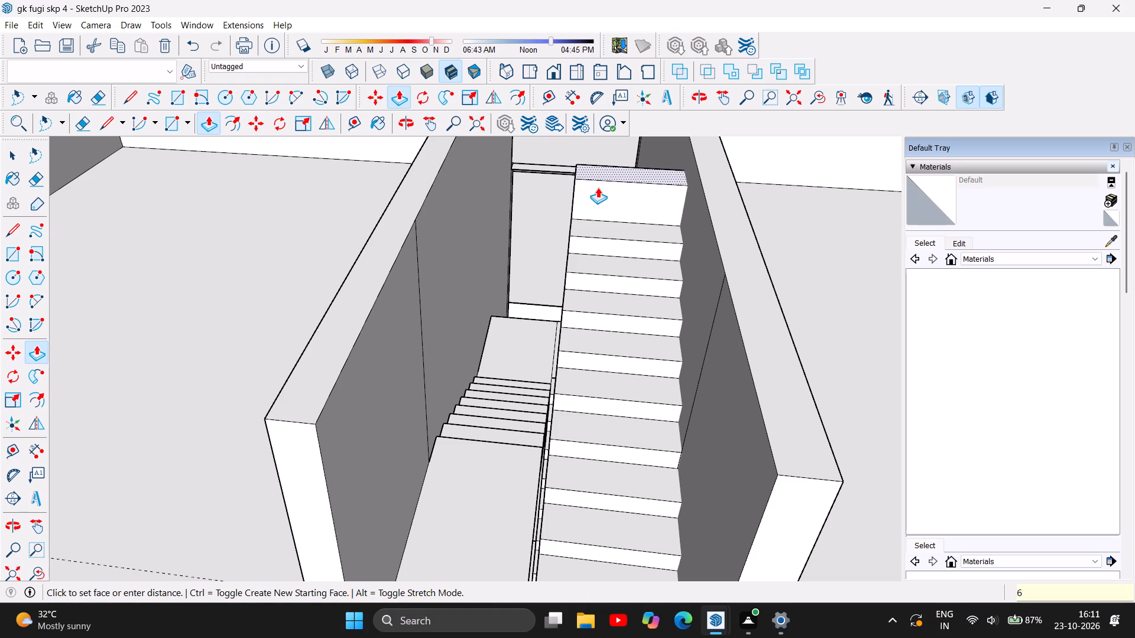
key(Return)
Paste a tread face at the eleventh step's top back corner and pull it up 6" to form the twelfth step.
key(ctrl+v)
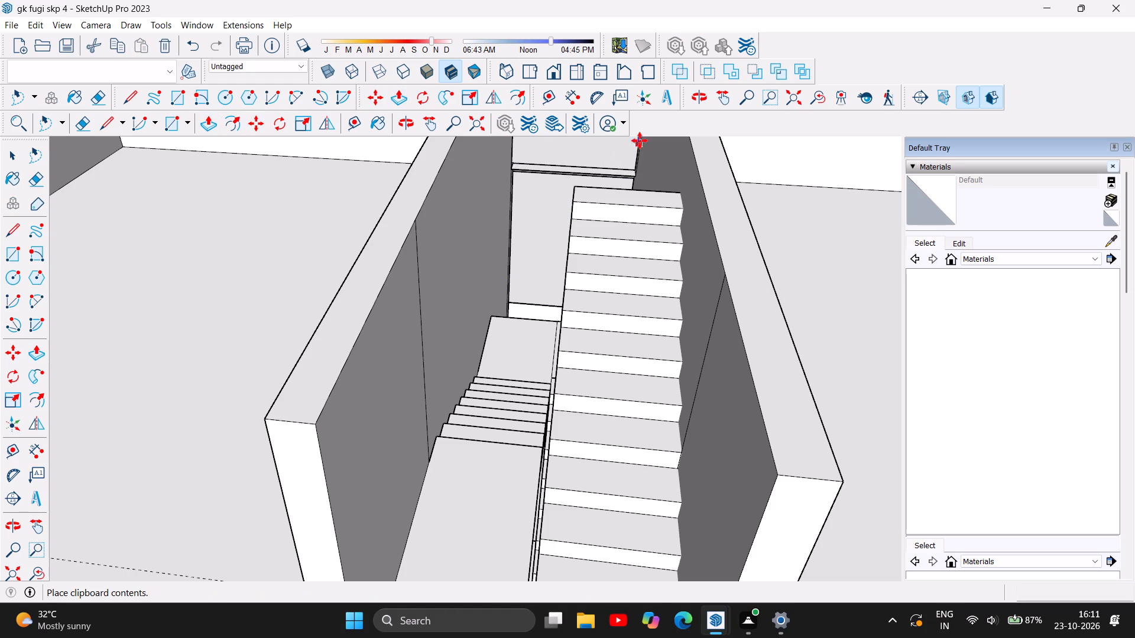
click(576, 185)
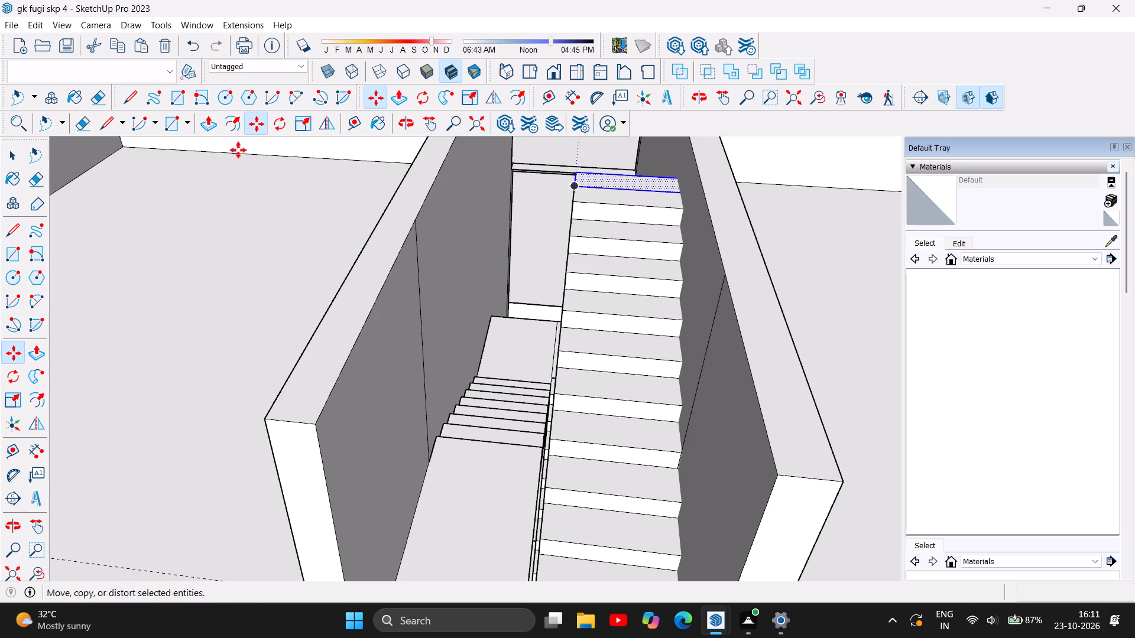
click(210, 128)
click(614, 172)
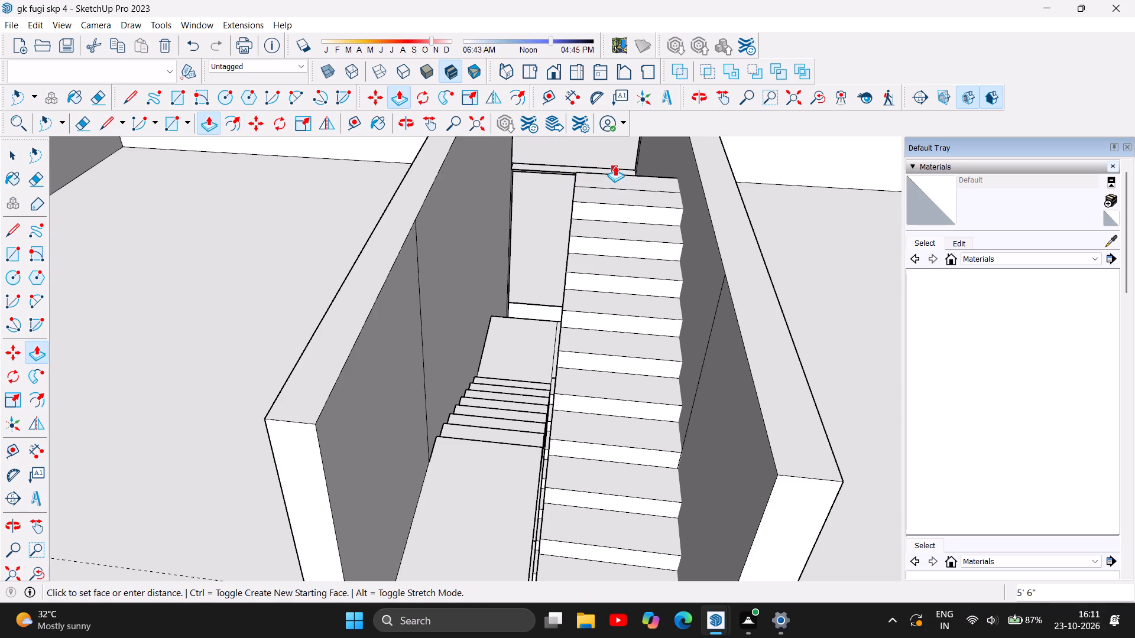
key(6)
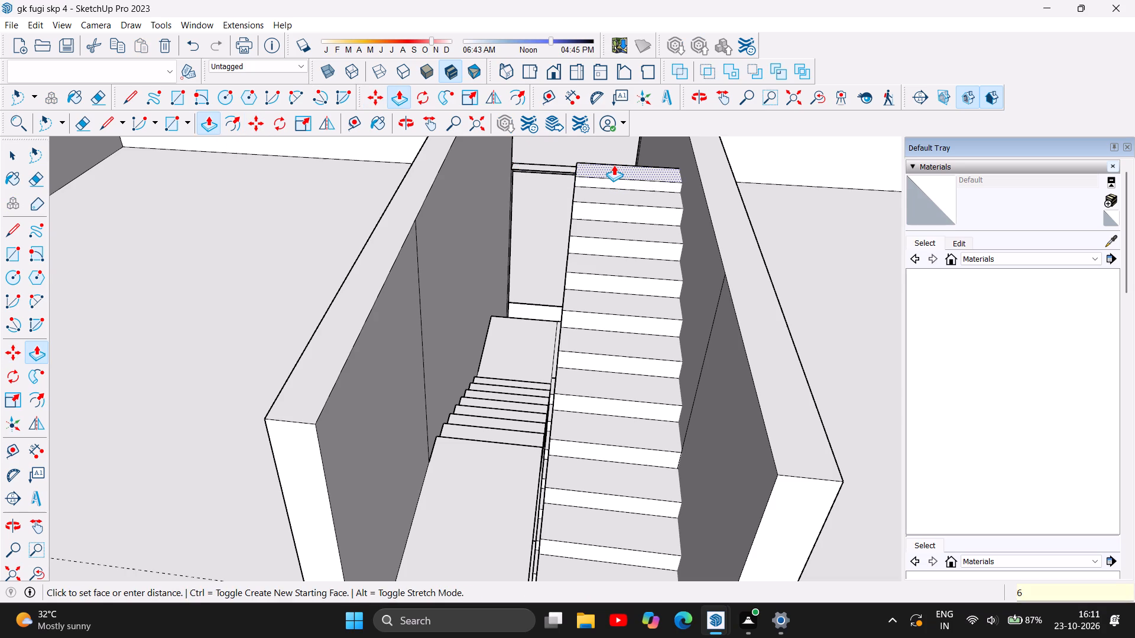
key(Return)
Paste a tread face at the twelfth step's top back corner and pull it up 6" to form the thirteenth step.
scroll(624, 235, down, 2)
scroll(662, 142, up, 1)
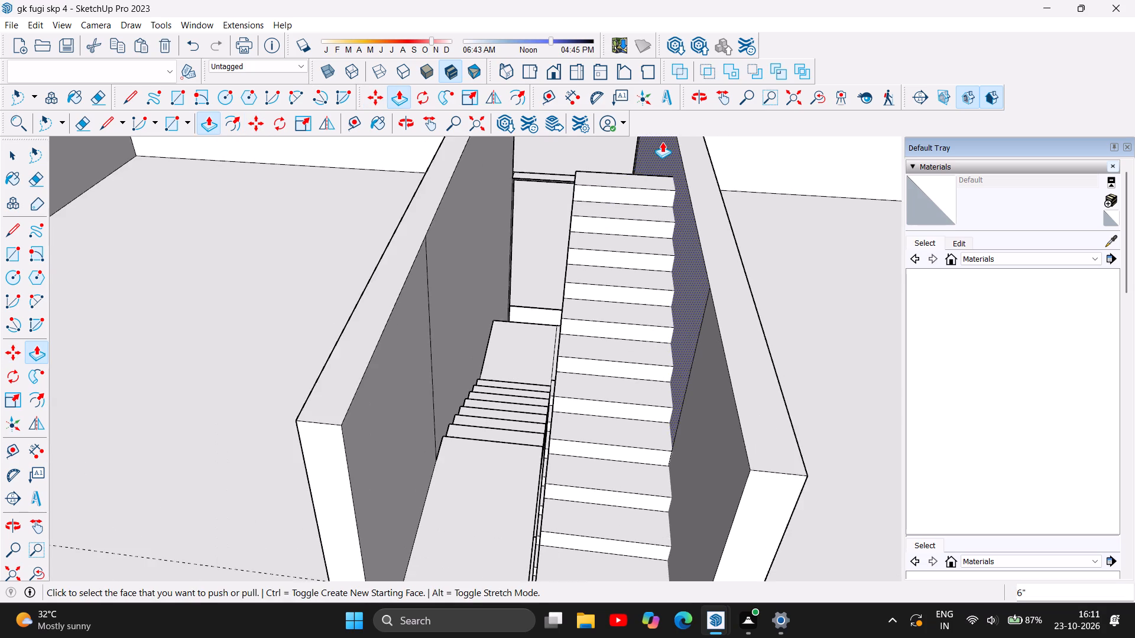
scroll(662, 142, up, 1)
key(ctrl+v)
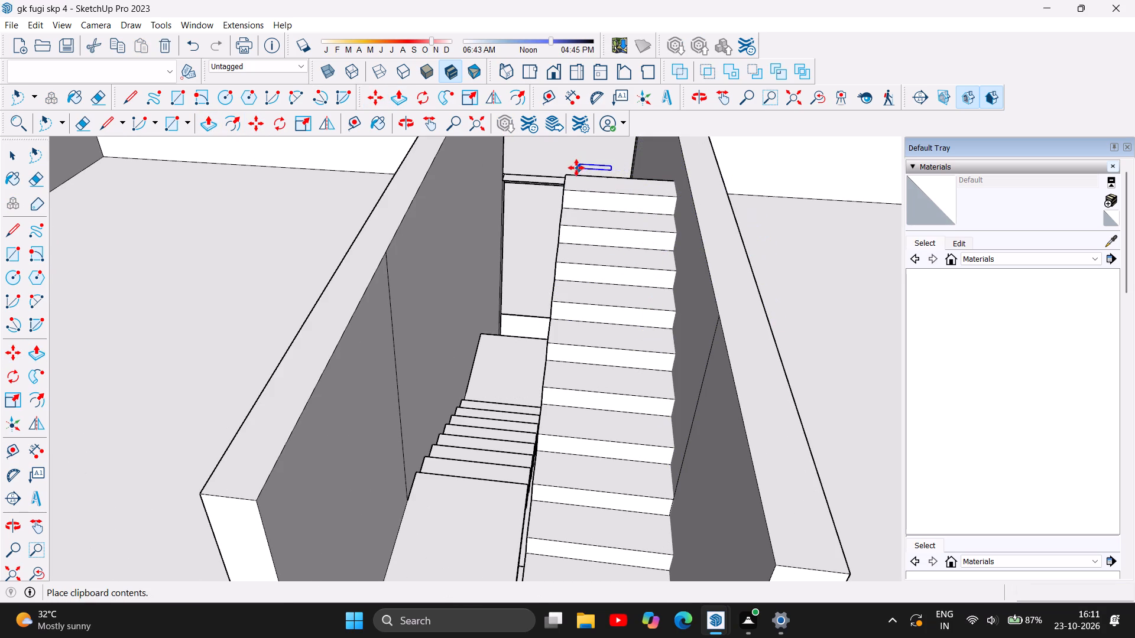
click(563, 175)
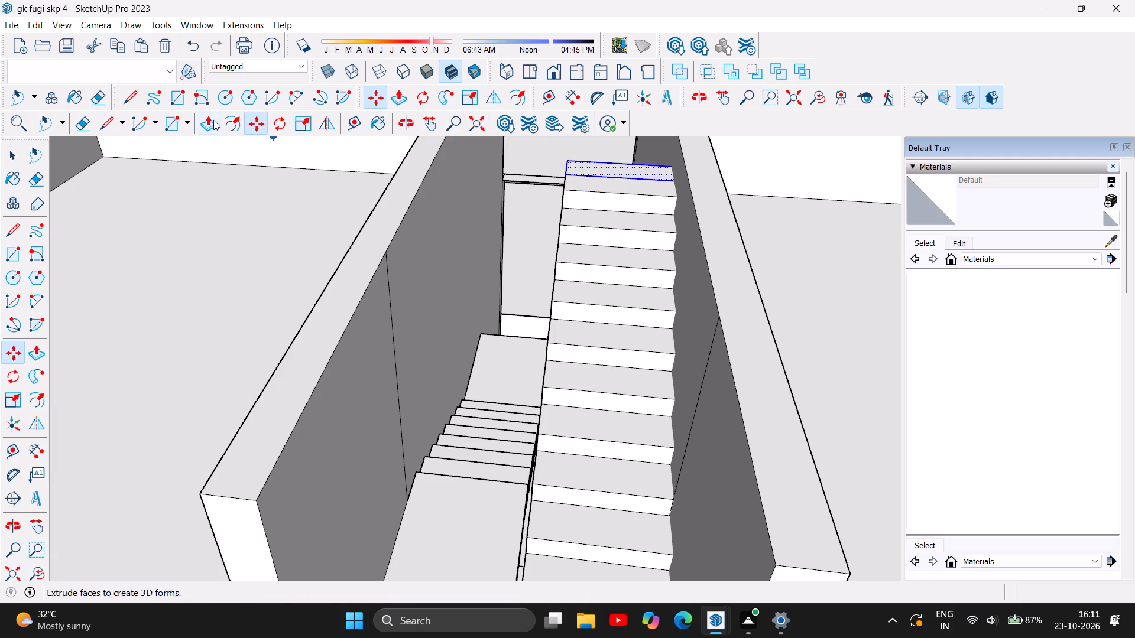
click(213, 120)
click(636, 162)
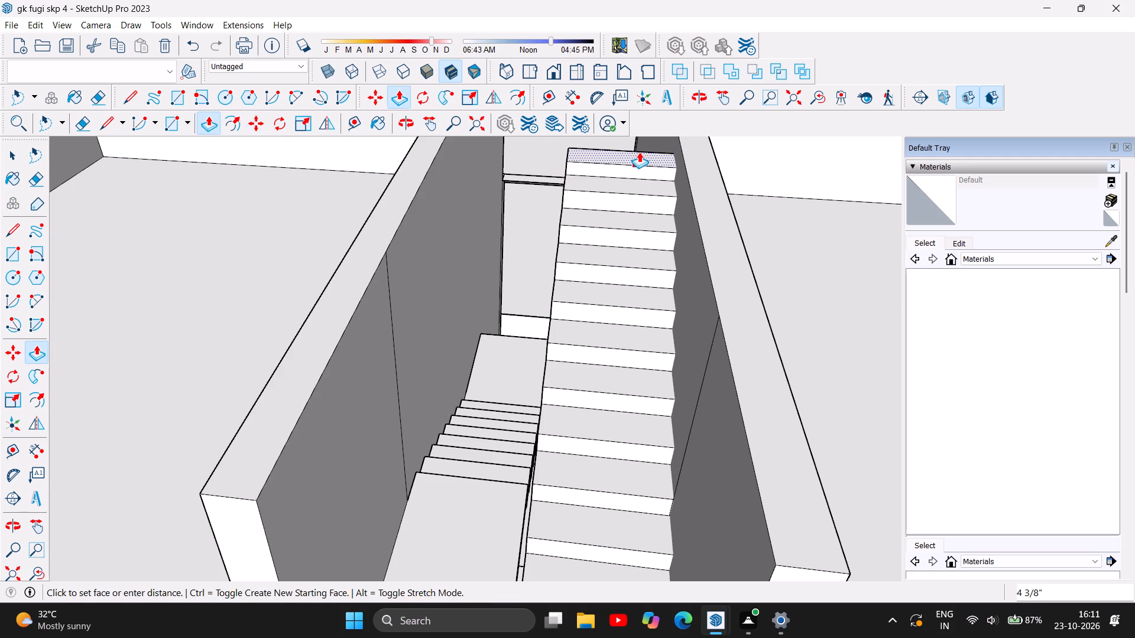
key(6)
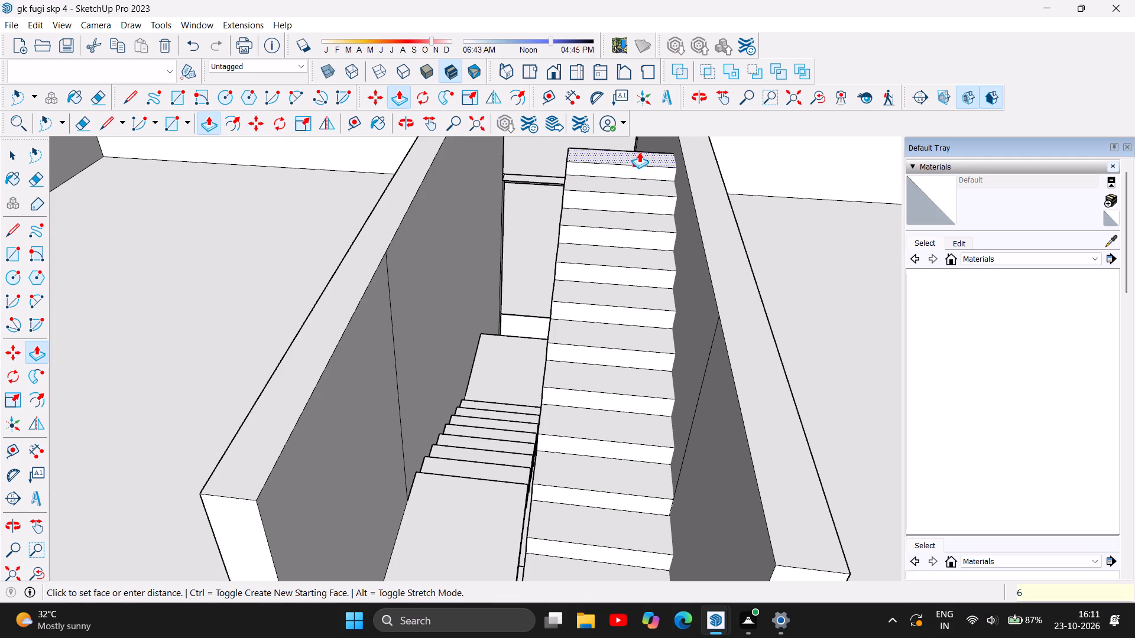
key(Return)
Paste a tread face at the thirteenth step's top back corner and pull it up 6" to form the fourteenth step.
scroll(663, 229, down, 4)
scroll(670, 128, up, 4)
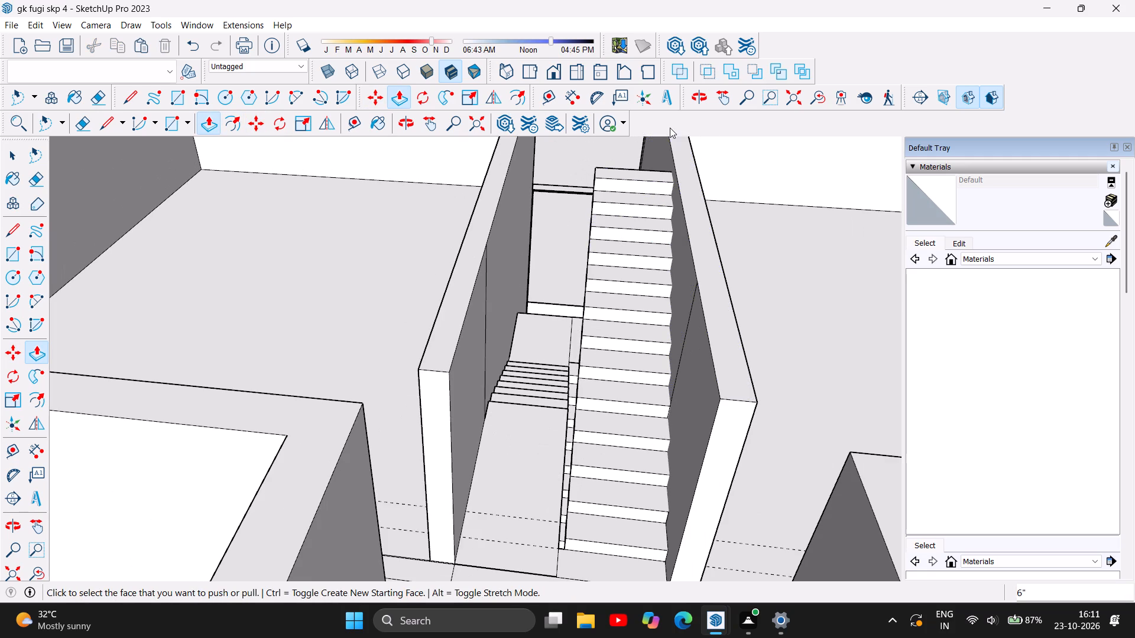
scroll(670, 128, up, 1)
scroll(670, 128, down, 1)
scroll(648, 236, down, 3)
scroll(674, 136, up, 6)
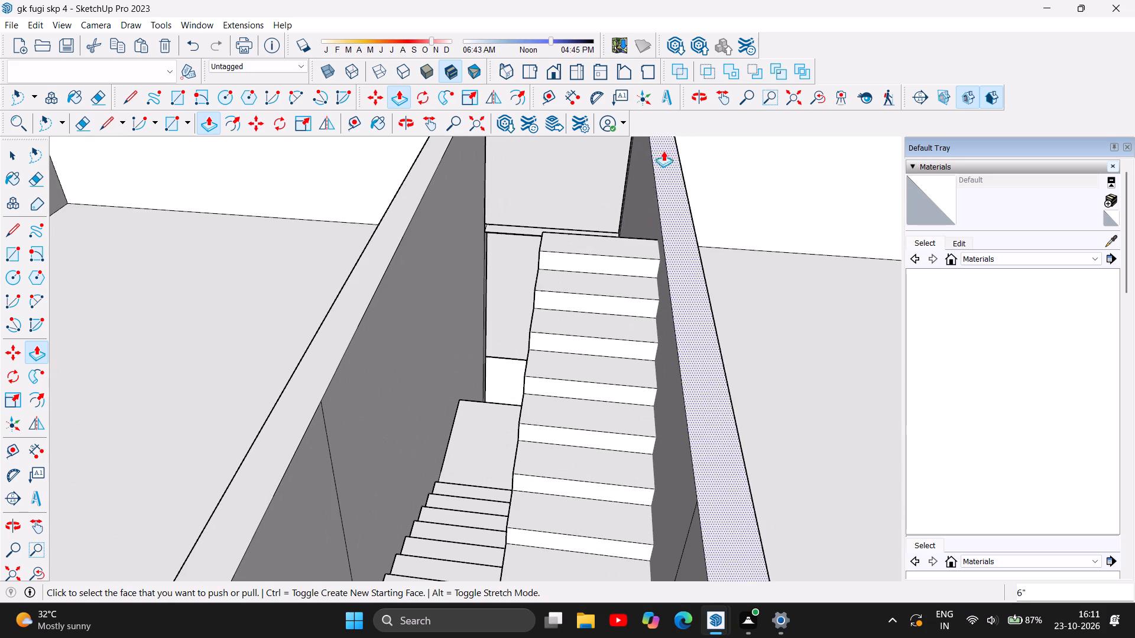
key(ctrl+v)
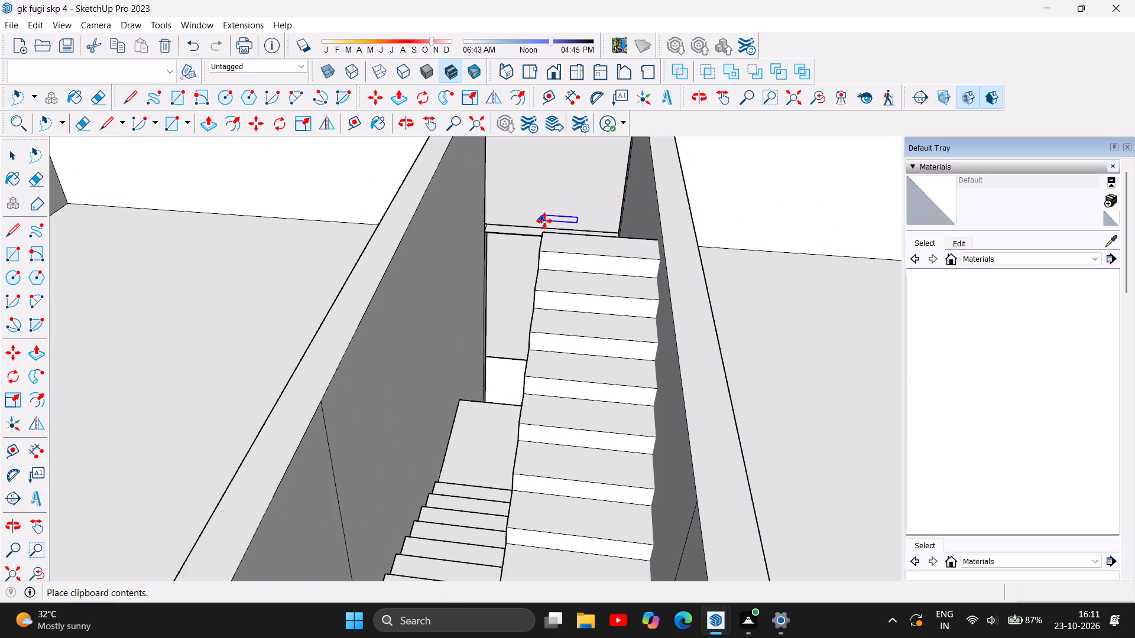
click(544, 233)
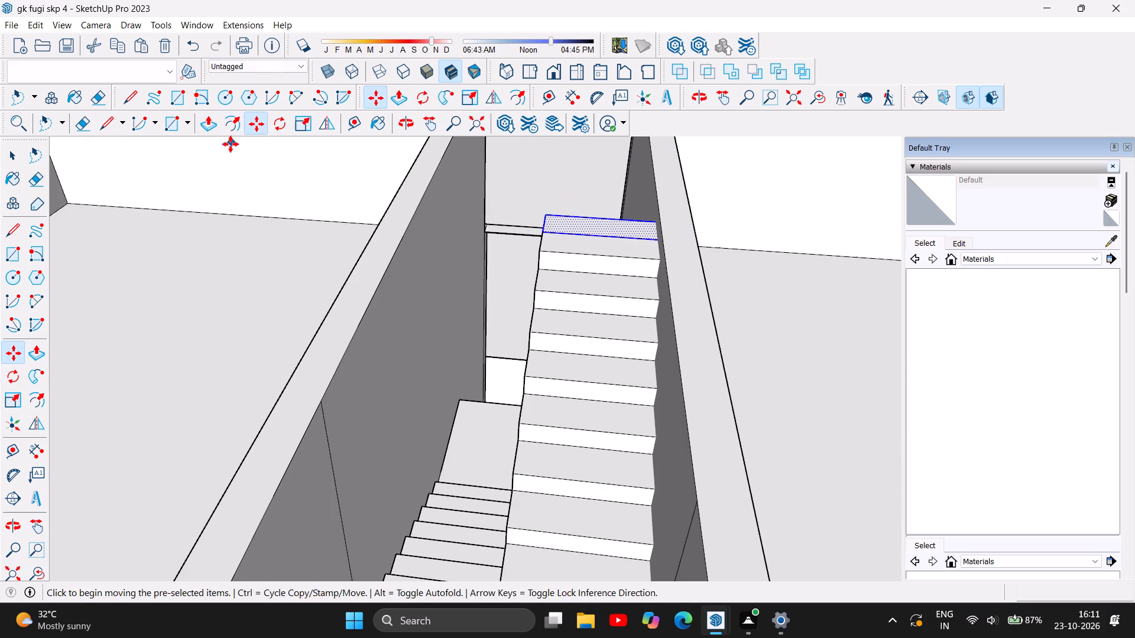
click(205, 127)
click(605, 220)
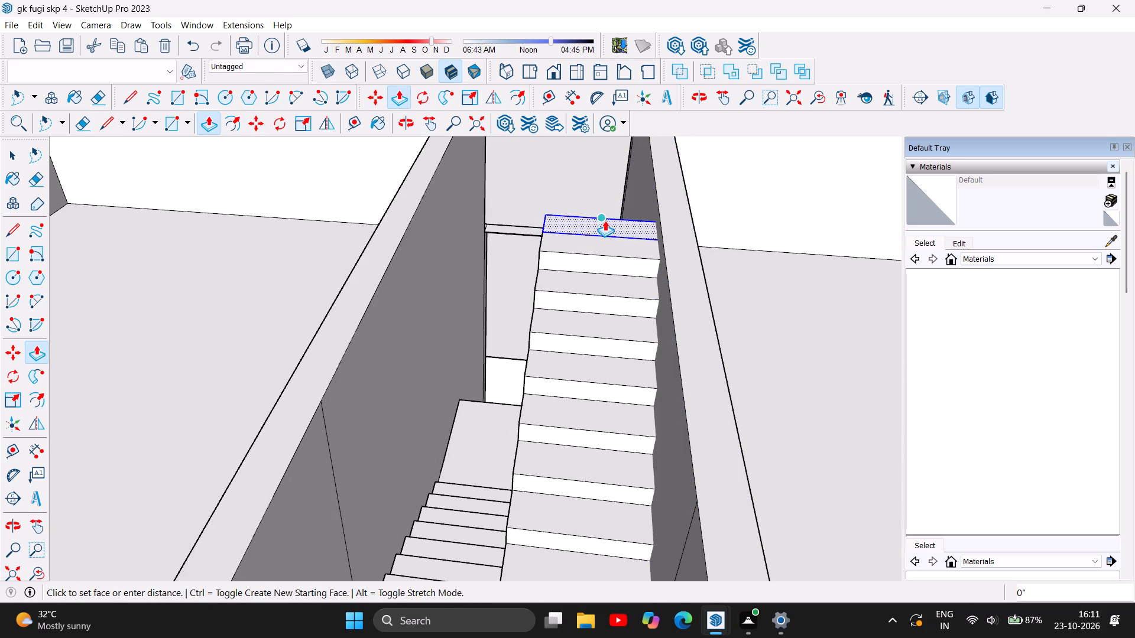
key(6)
key(Return)
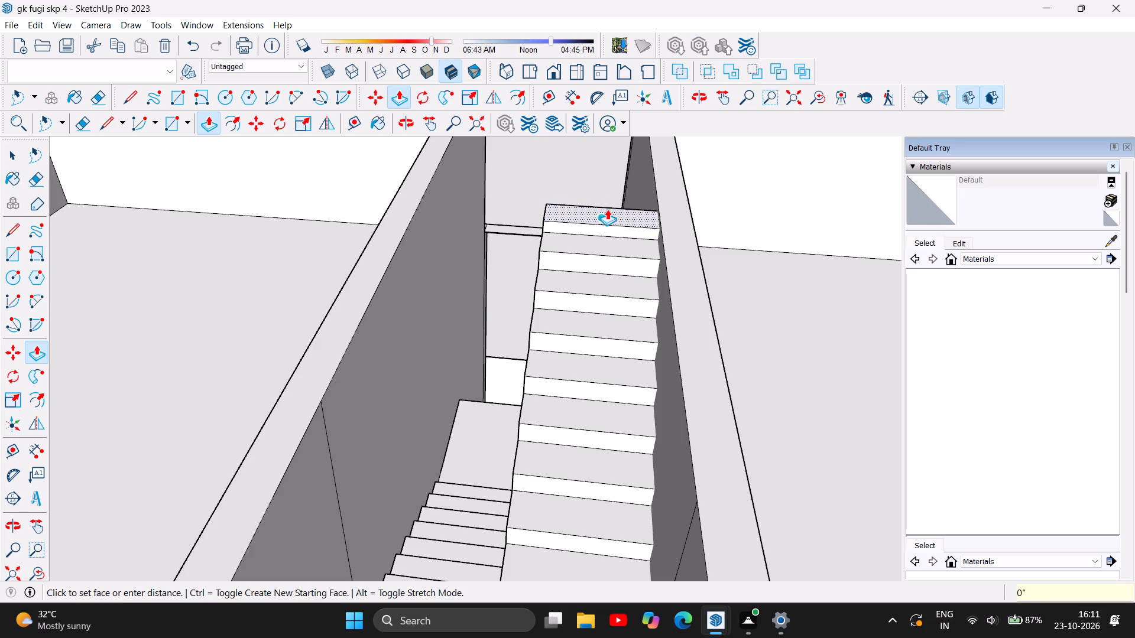
scroll(675, 215, up, 9)
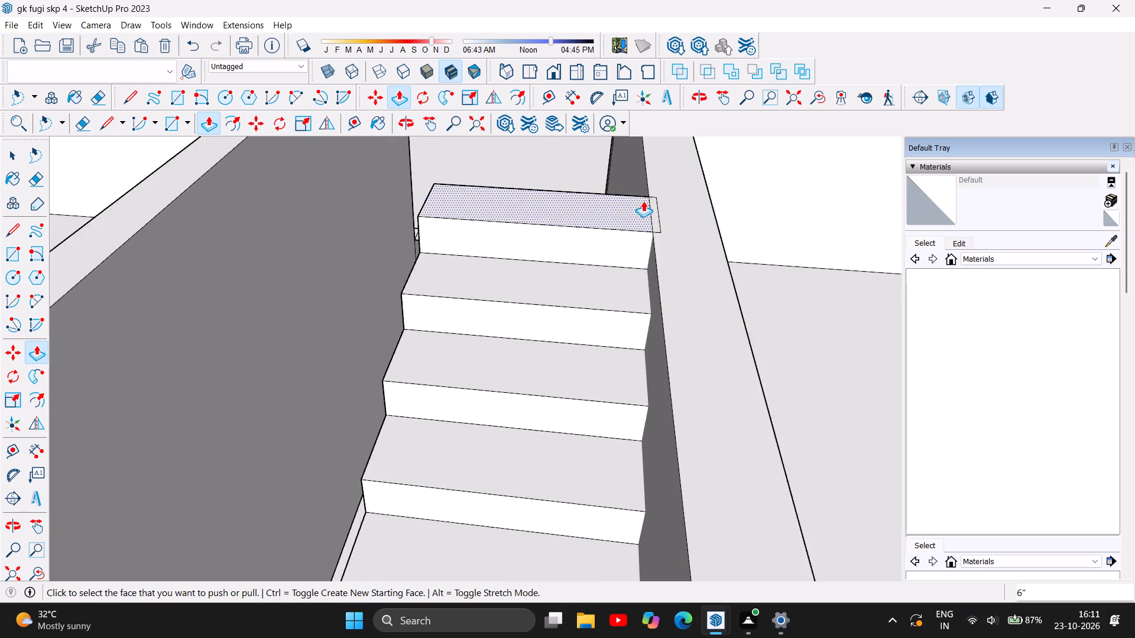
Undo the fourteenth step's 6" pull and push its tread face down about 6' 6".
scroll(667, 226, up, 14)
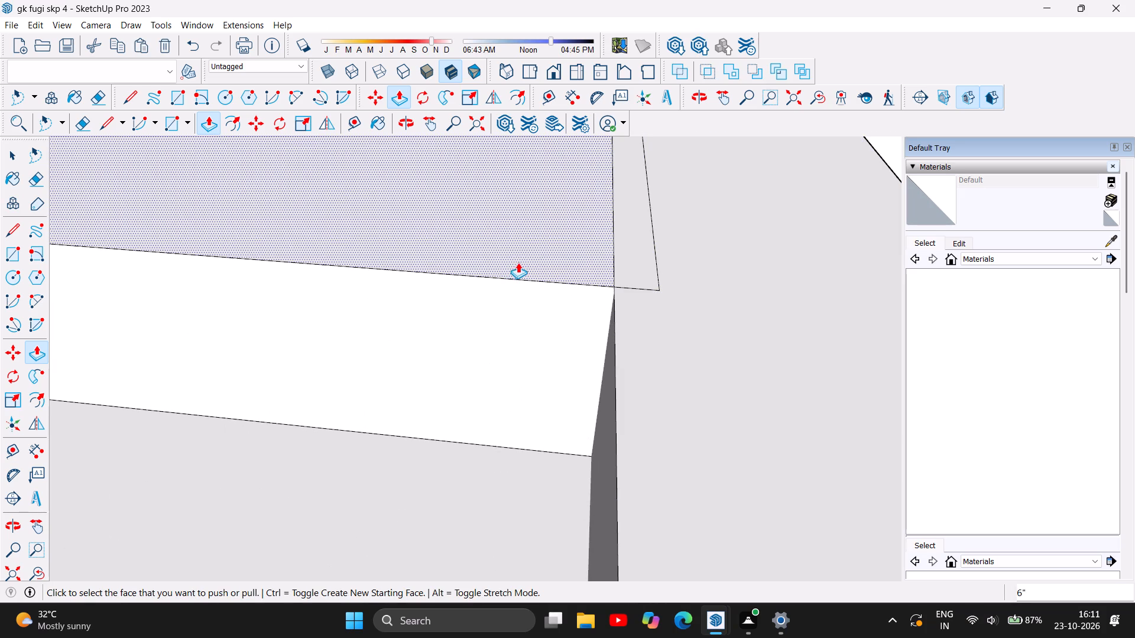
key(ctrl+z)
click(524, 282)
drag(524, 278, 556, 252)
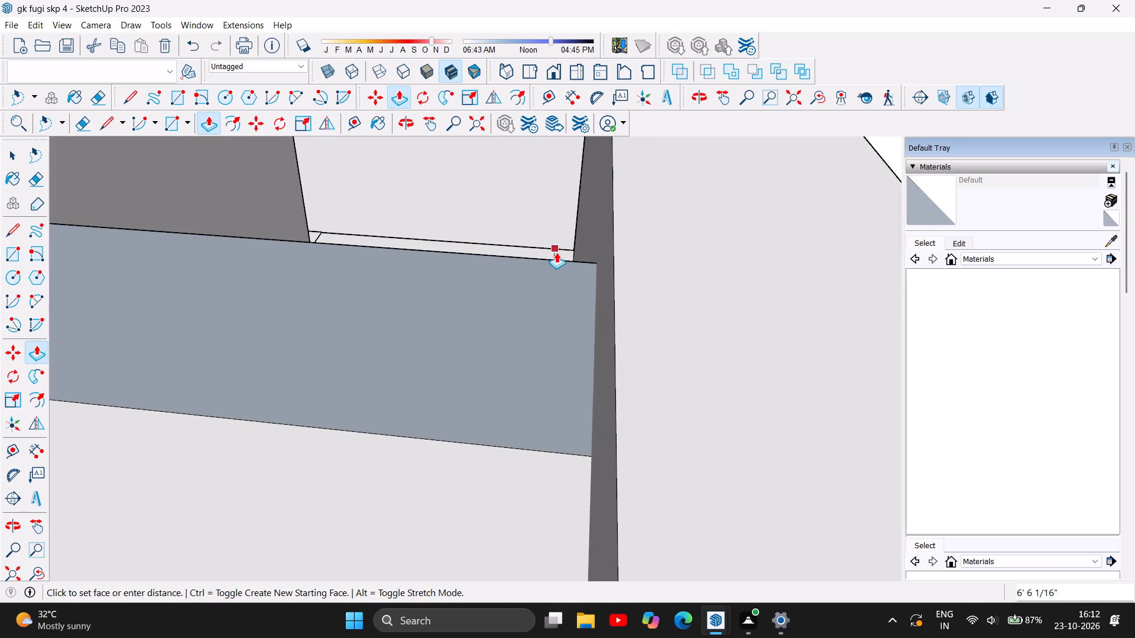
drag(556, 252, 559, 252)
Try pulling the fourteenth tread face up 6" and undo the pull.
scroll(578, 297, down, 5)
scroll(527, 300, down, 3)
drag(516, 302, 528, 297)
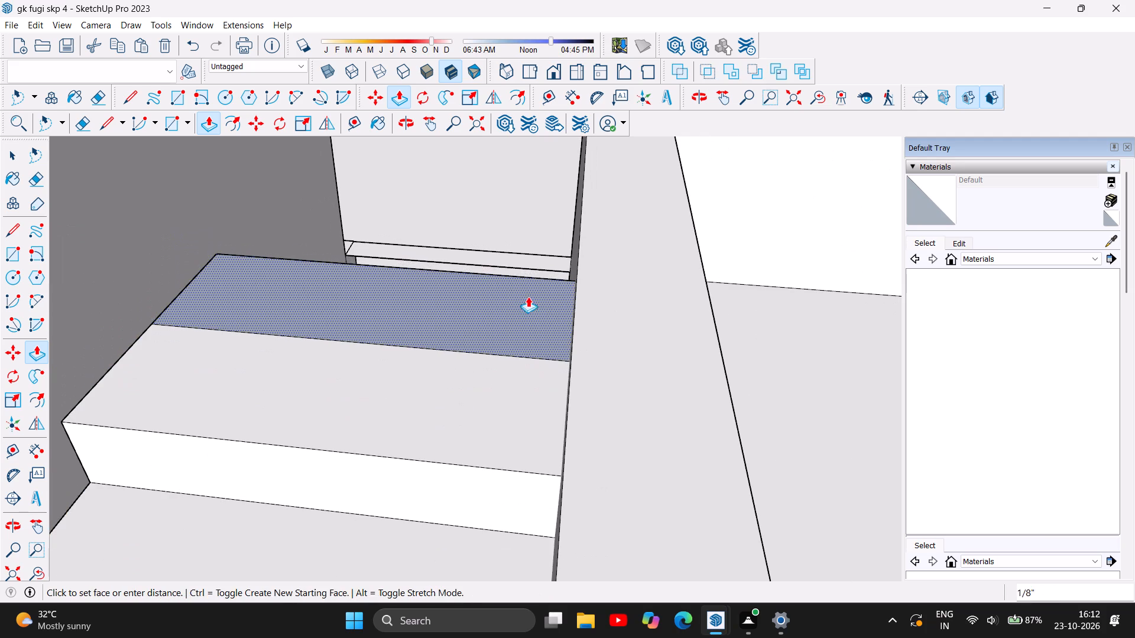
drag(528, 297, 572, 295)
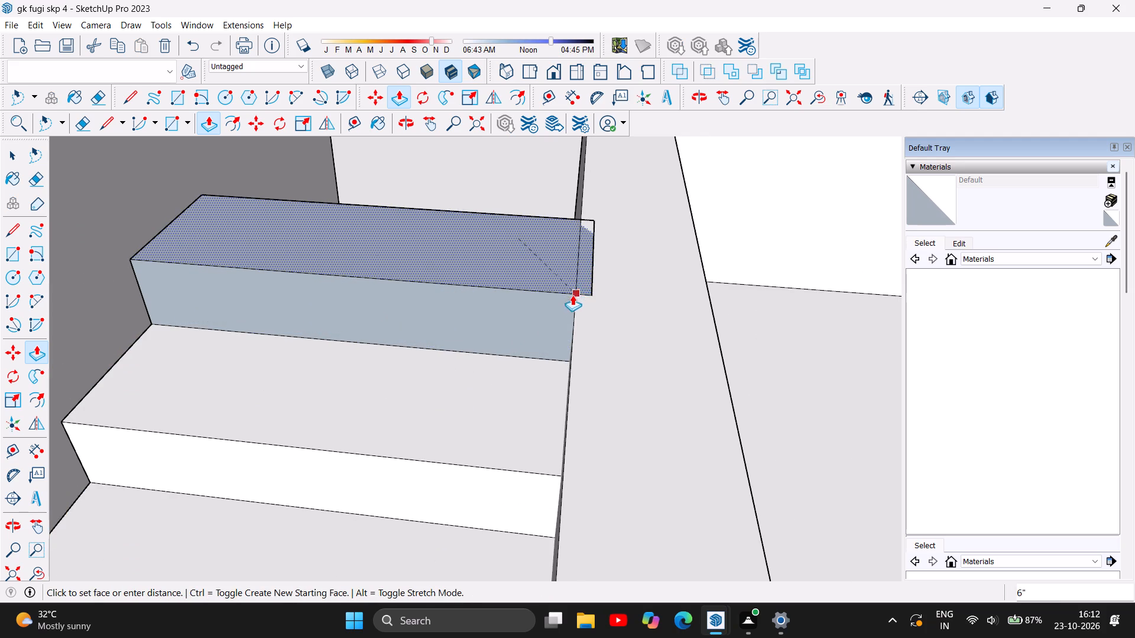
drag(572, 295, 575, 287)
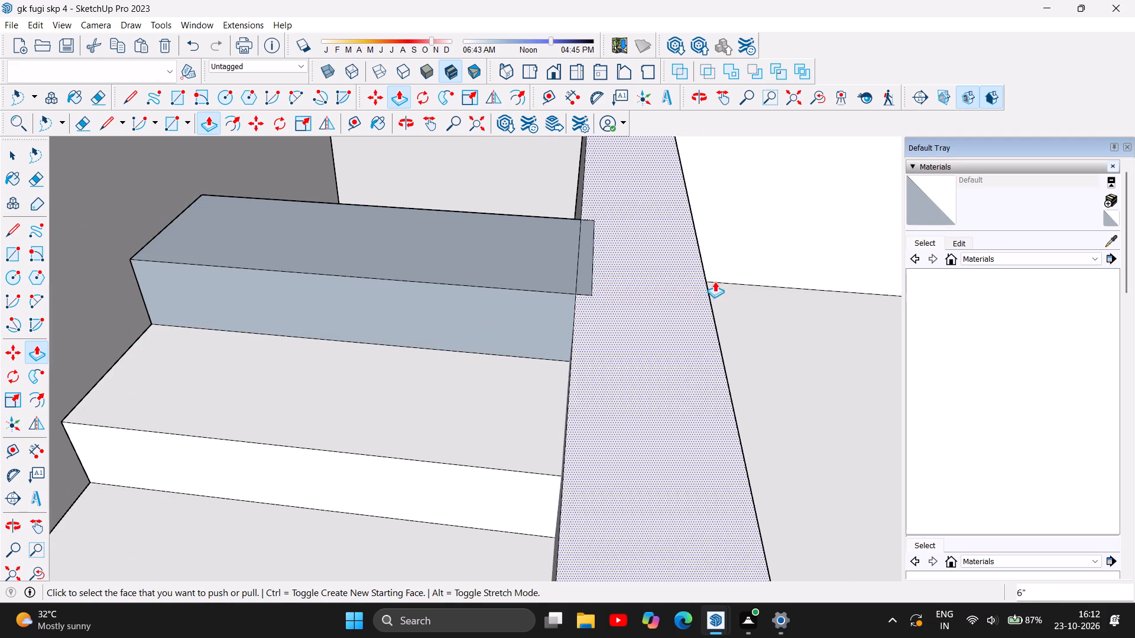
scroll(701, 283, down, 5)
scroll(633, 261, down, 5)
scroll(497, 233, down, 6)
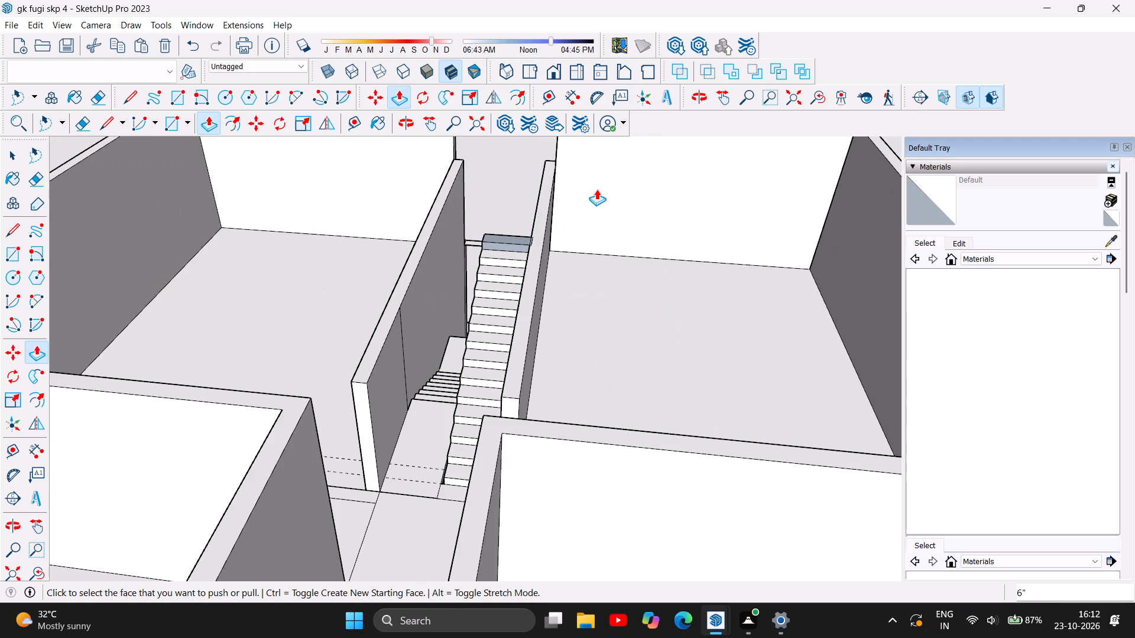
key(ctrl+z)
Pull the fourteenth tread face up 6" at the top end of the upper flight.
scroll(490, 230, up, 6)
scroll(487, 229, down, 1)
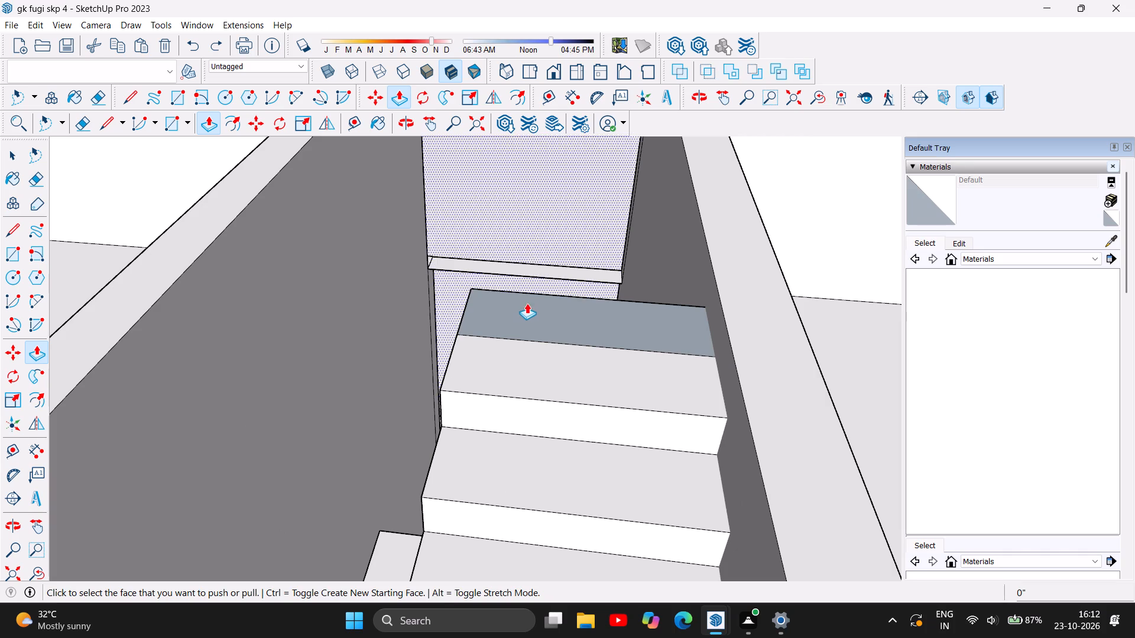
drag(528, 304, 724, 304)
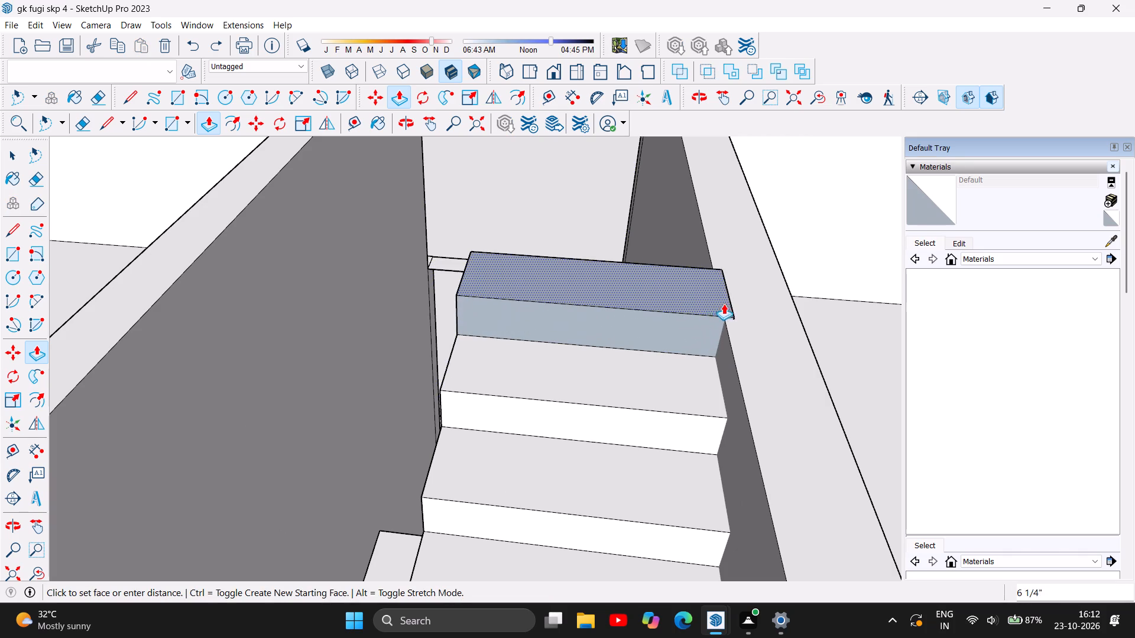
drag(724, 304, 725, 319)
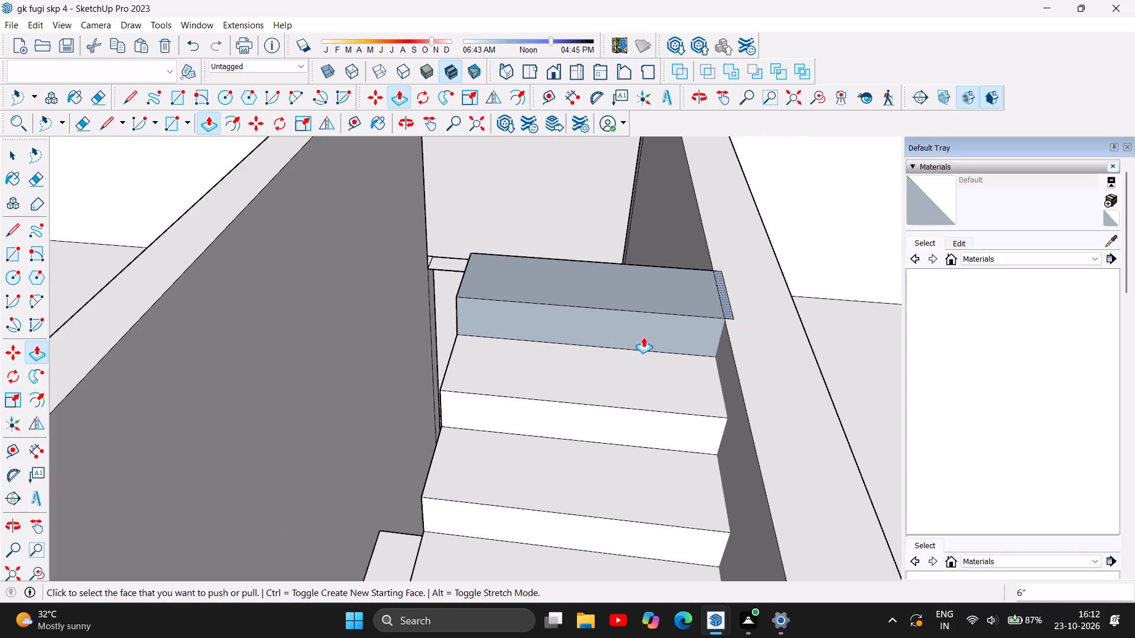
Examine the upper flight's top step, its back side and the landing below from around the building.
scroll(539, 291, down, 20)
scroll(573, 287, down, 8)
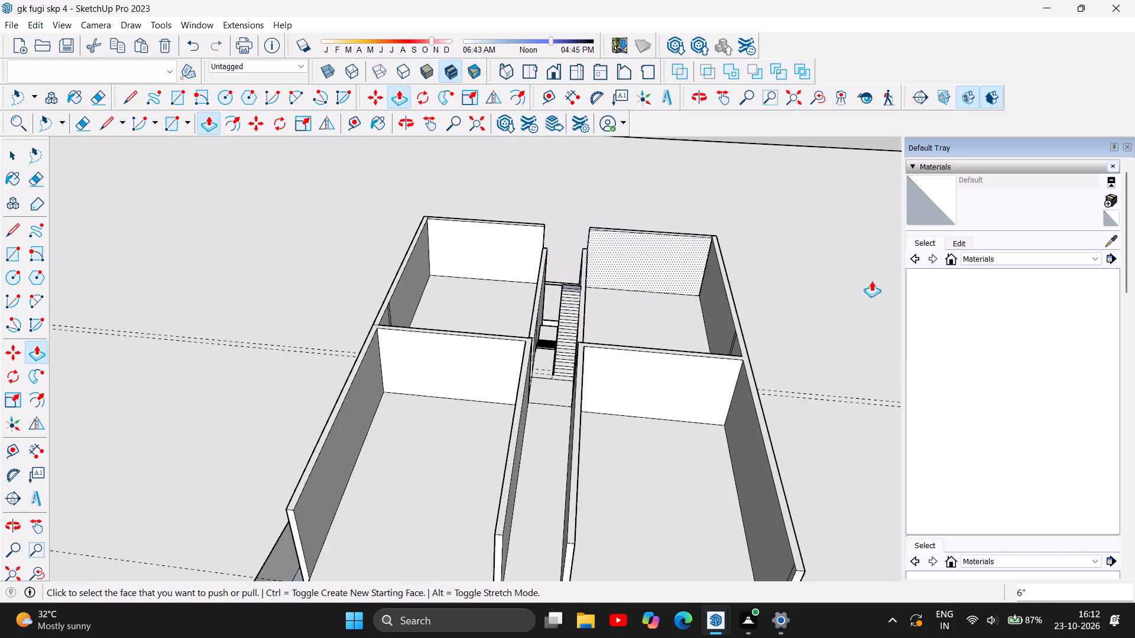
click(406, 117)
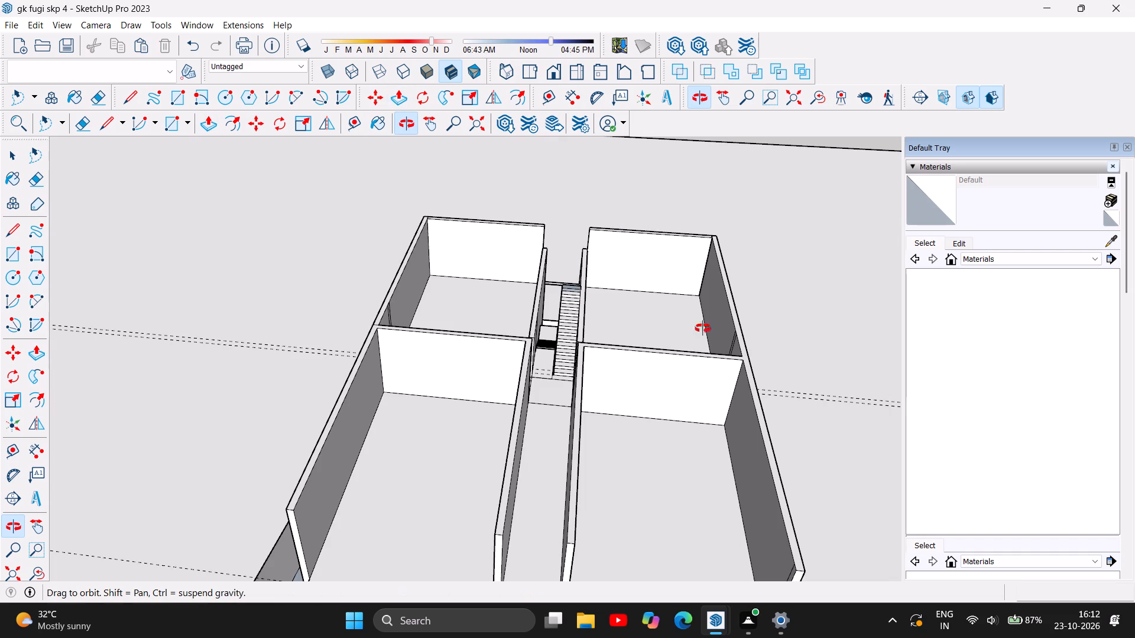
drag(716, 368, 661, 321)
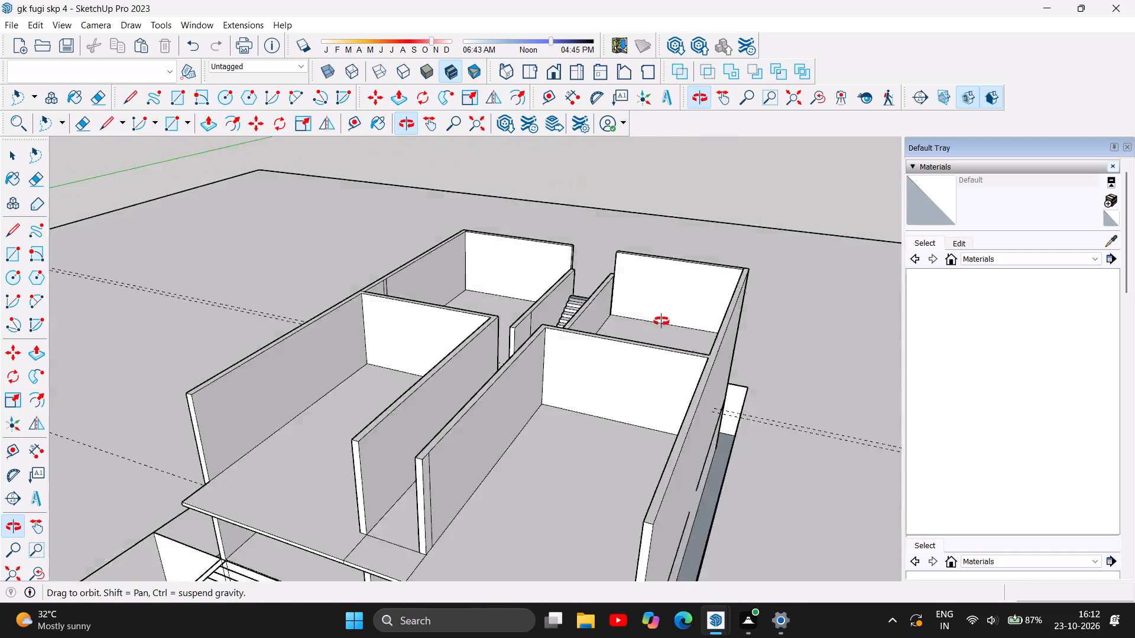
drag(661, 321, 637, 500)
drag(517, 325, 663, 371)
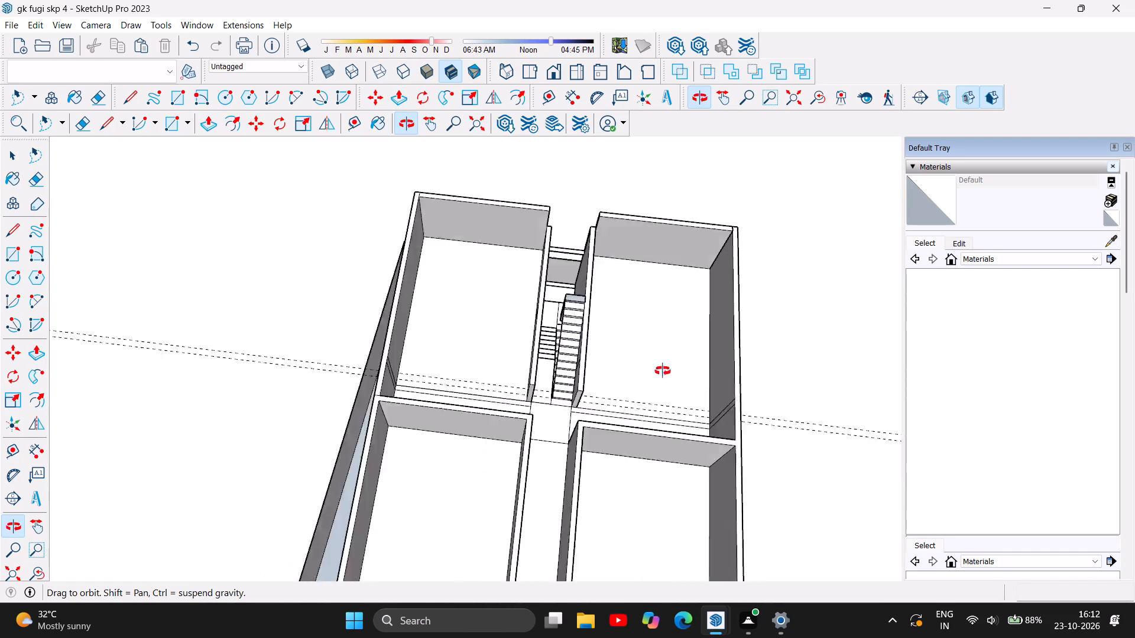
drag(663, 371, 755, 364)
drag(446, 284, 714, 229)
drag(374, 239, 471, 255)
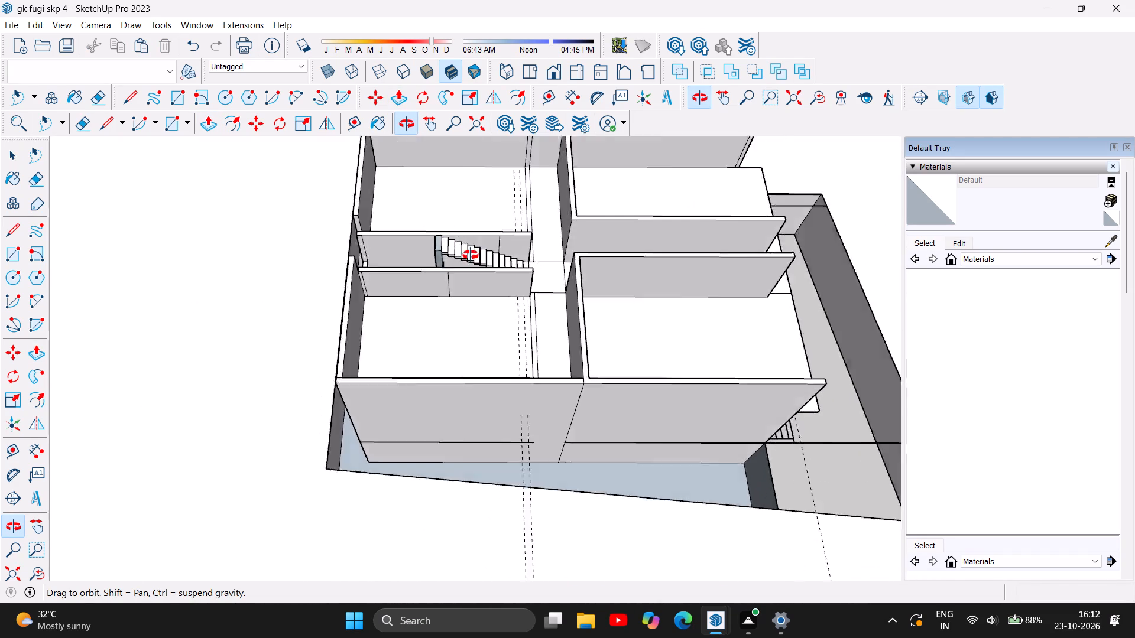
drag(471, 255, 628, 180)
drag(367, 269, 566, 202)
drag(365, 308, 424, 278)
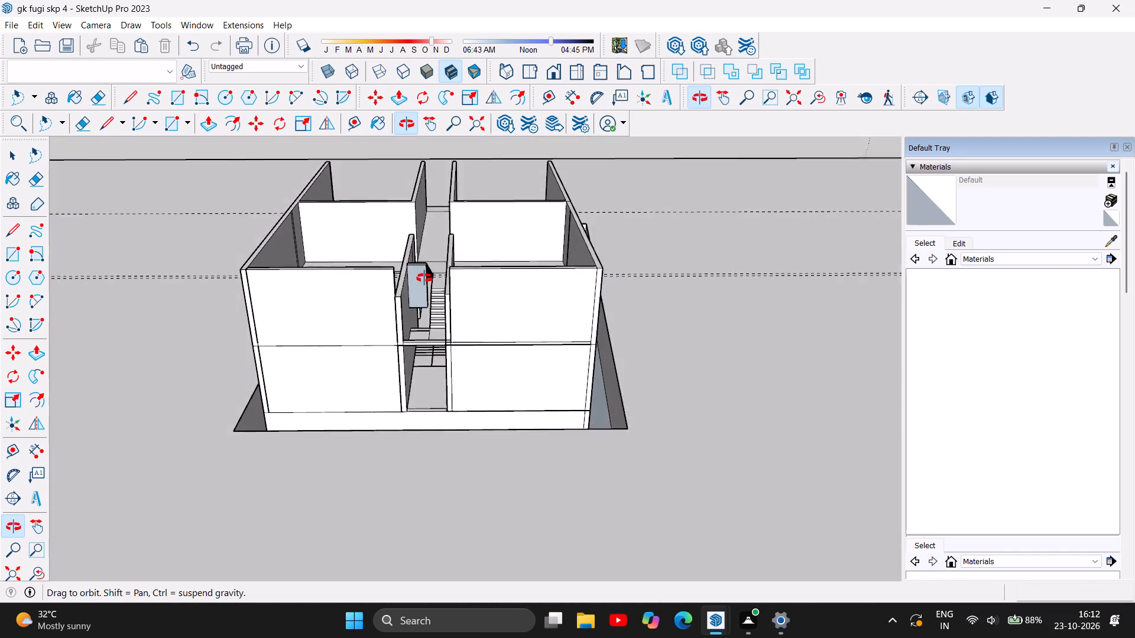
drag(424, 278, 447, 249)
scroll(432, 321, up, 11)
drag(420, 329, 421, 325)
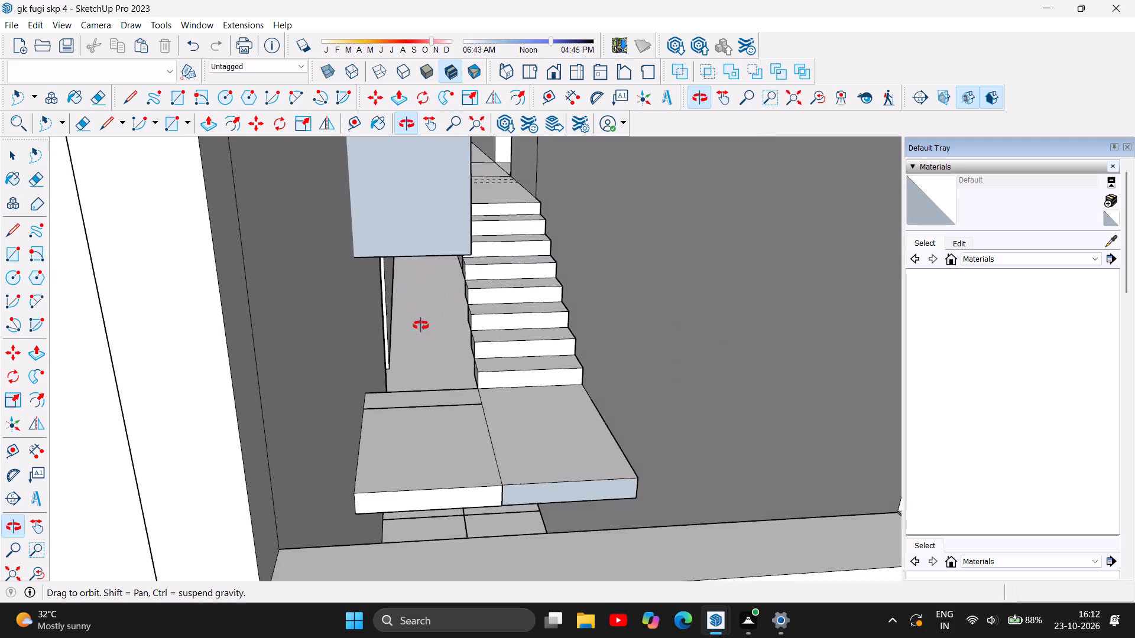
drag(421, 325, 398, 295)
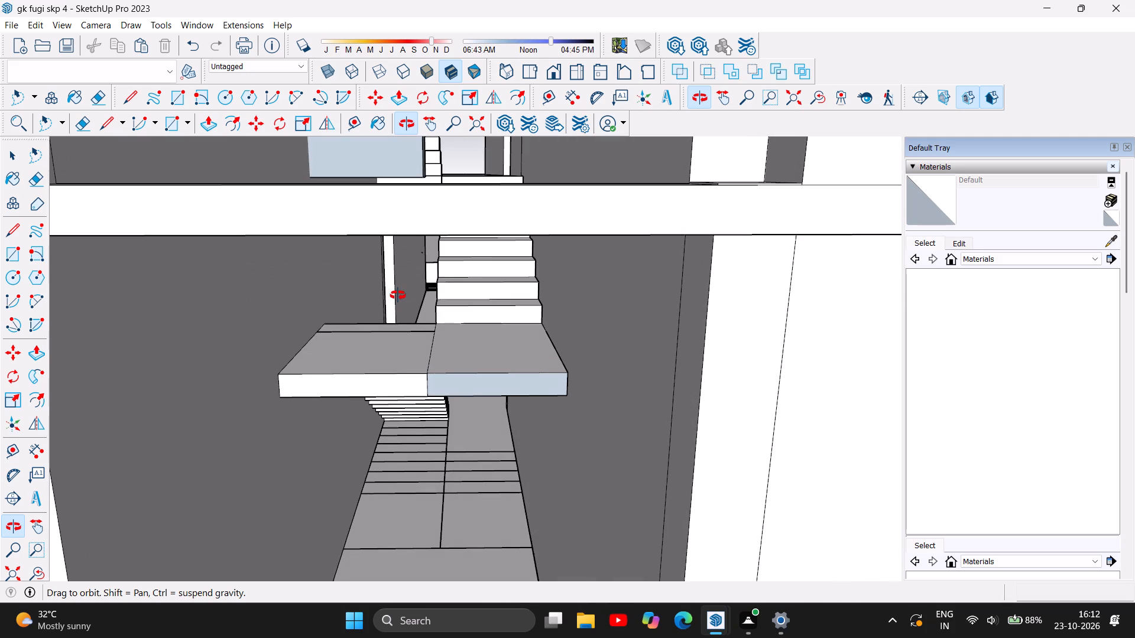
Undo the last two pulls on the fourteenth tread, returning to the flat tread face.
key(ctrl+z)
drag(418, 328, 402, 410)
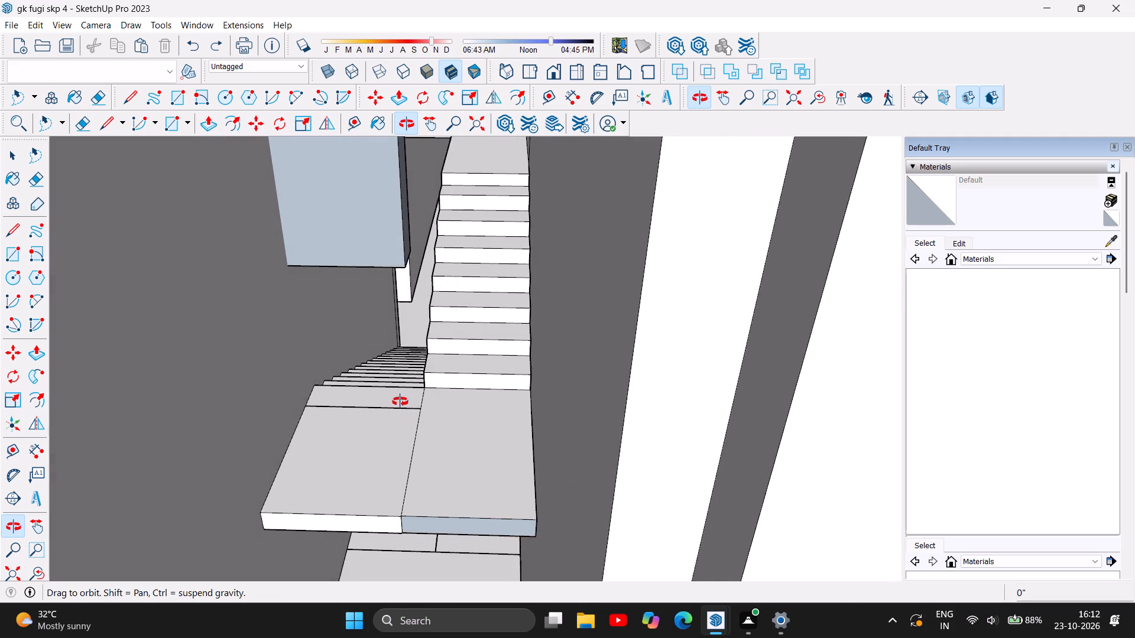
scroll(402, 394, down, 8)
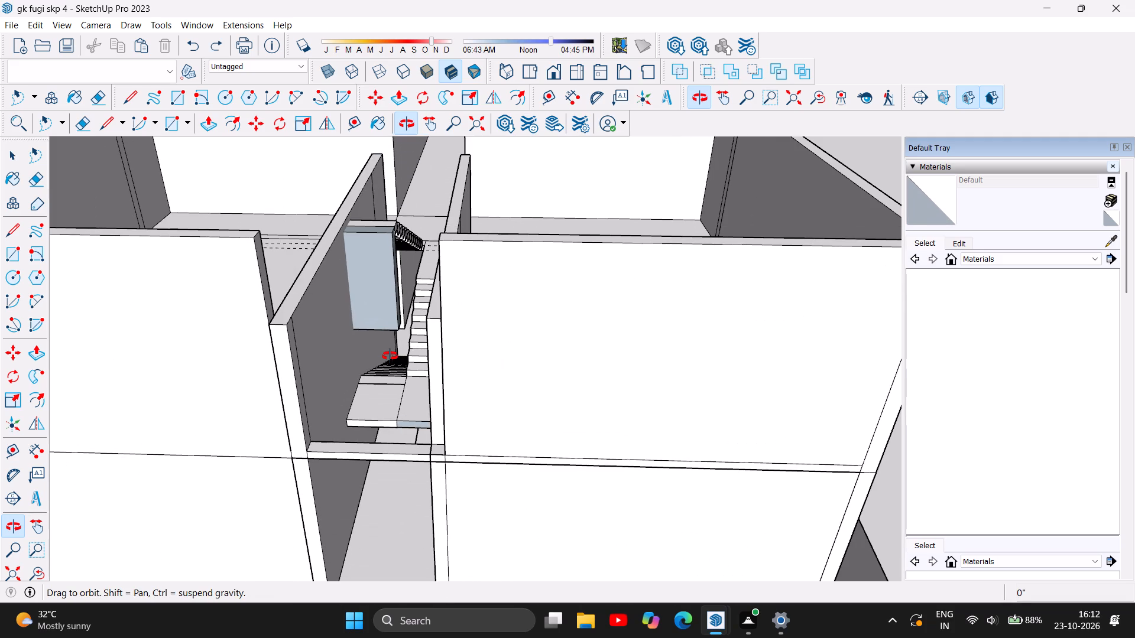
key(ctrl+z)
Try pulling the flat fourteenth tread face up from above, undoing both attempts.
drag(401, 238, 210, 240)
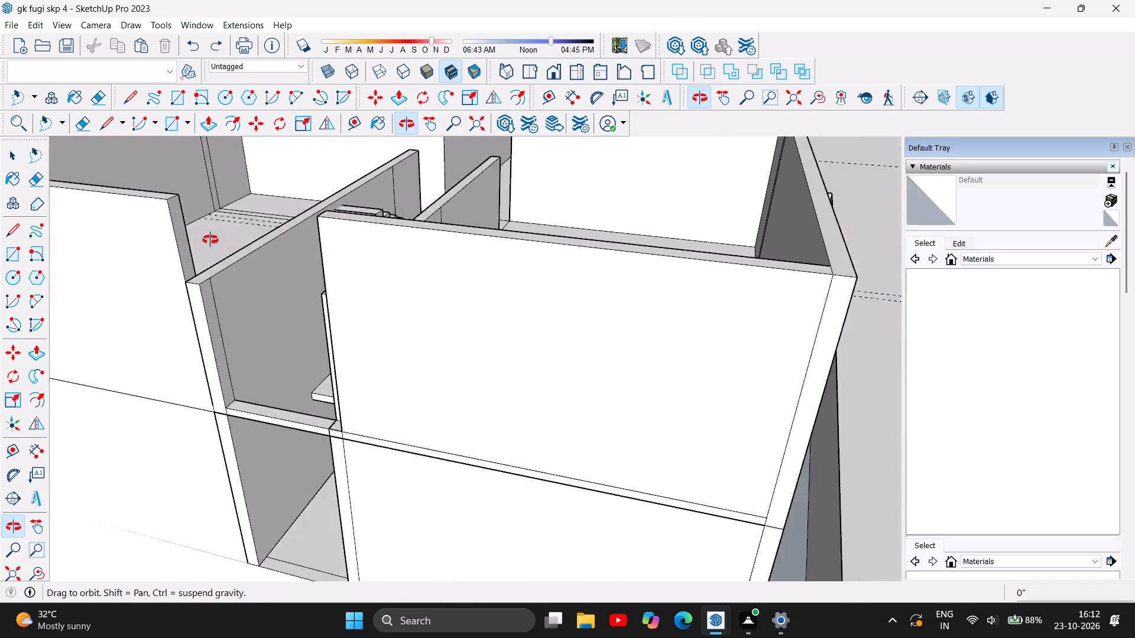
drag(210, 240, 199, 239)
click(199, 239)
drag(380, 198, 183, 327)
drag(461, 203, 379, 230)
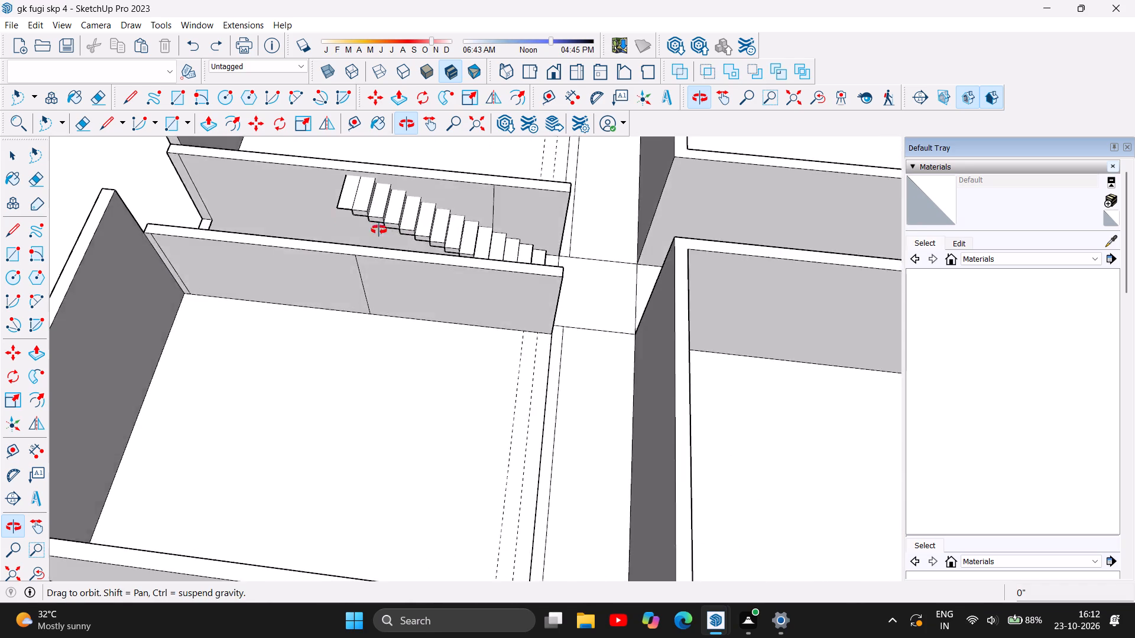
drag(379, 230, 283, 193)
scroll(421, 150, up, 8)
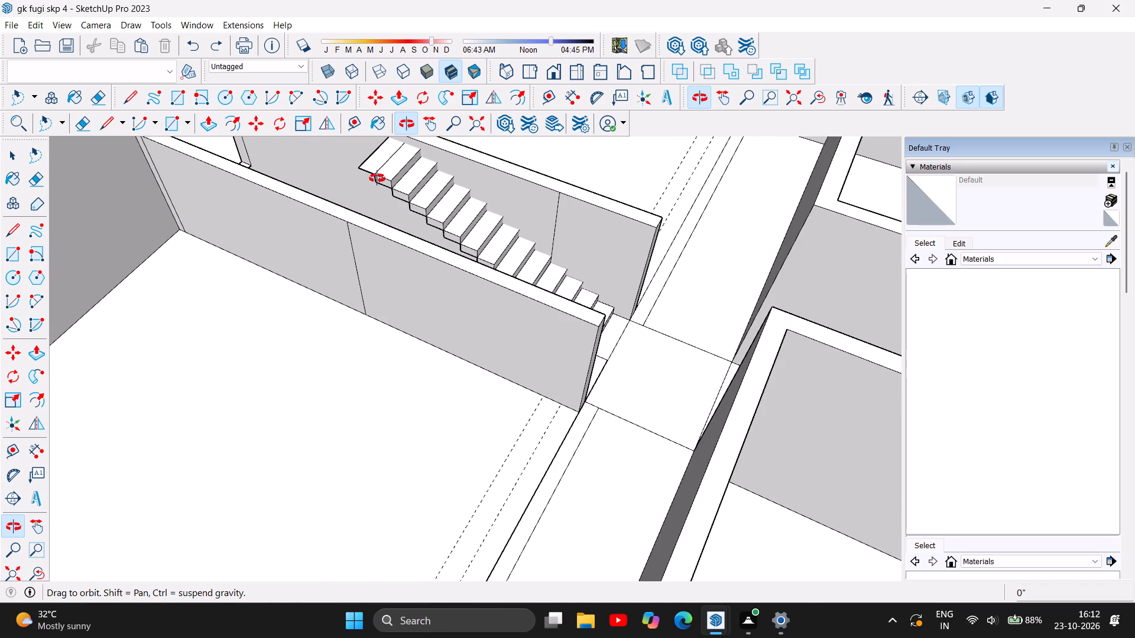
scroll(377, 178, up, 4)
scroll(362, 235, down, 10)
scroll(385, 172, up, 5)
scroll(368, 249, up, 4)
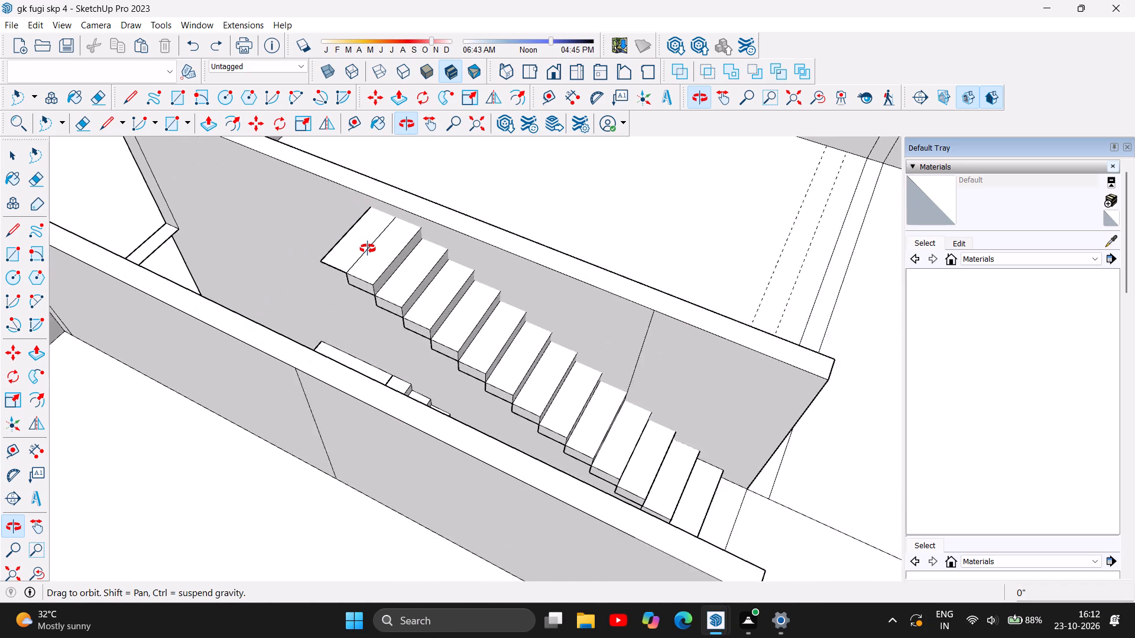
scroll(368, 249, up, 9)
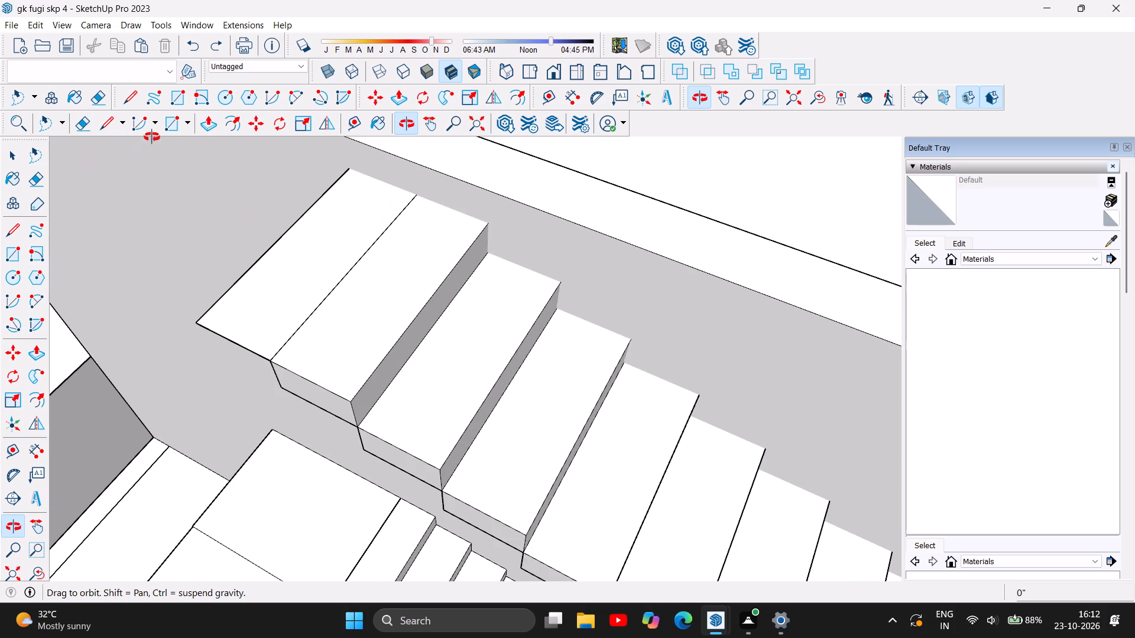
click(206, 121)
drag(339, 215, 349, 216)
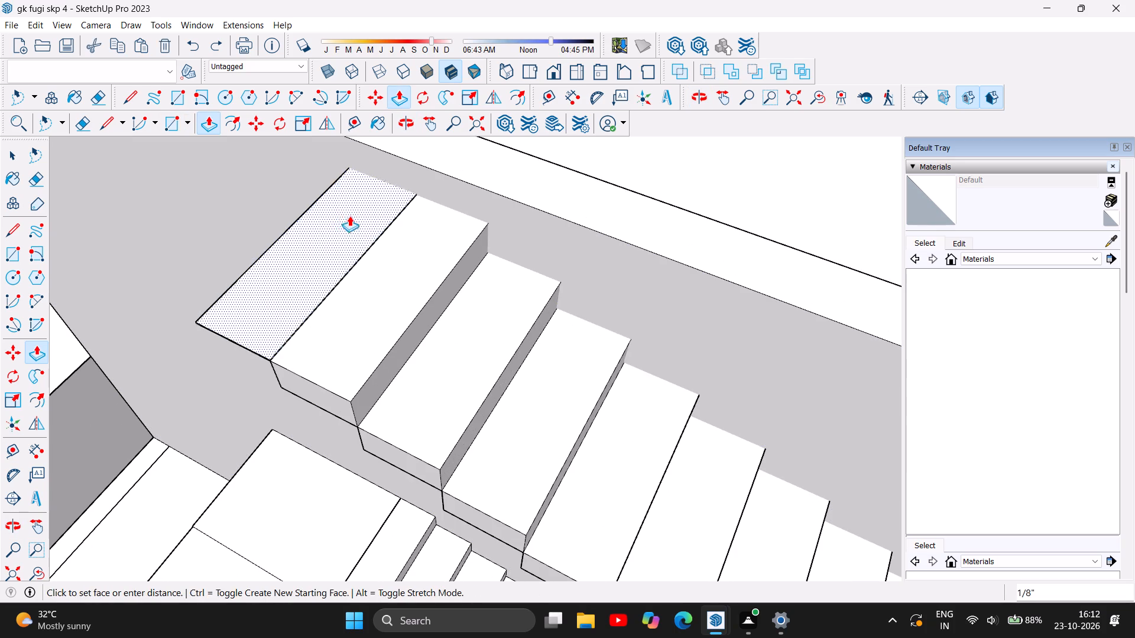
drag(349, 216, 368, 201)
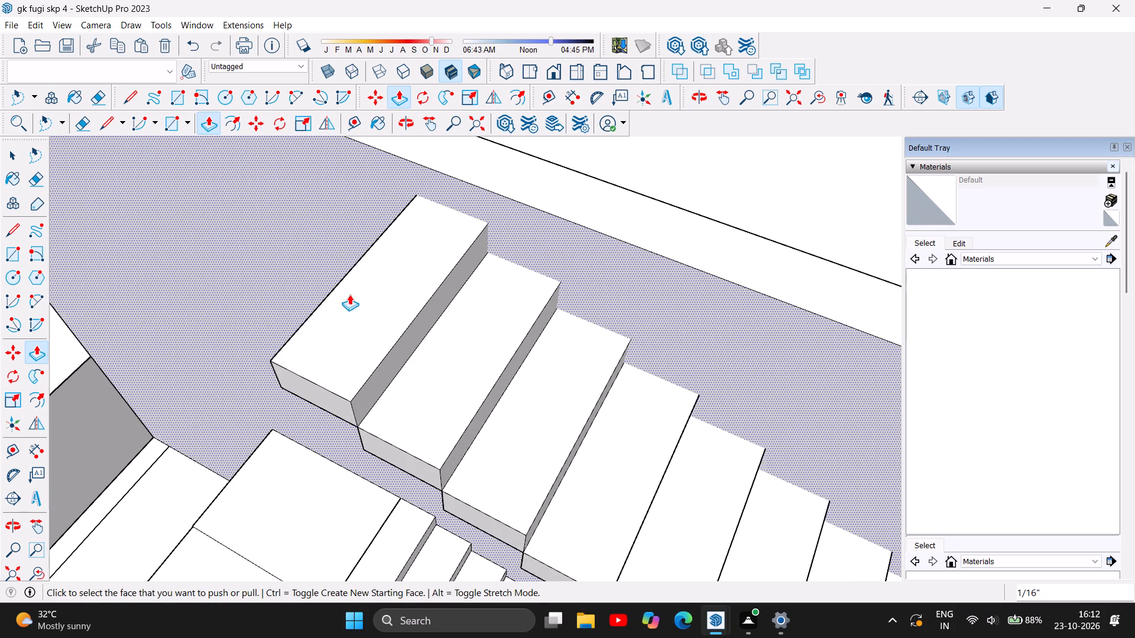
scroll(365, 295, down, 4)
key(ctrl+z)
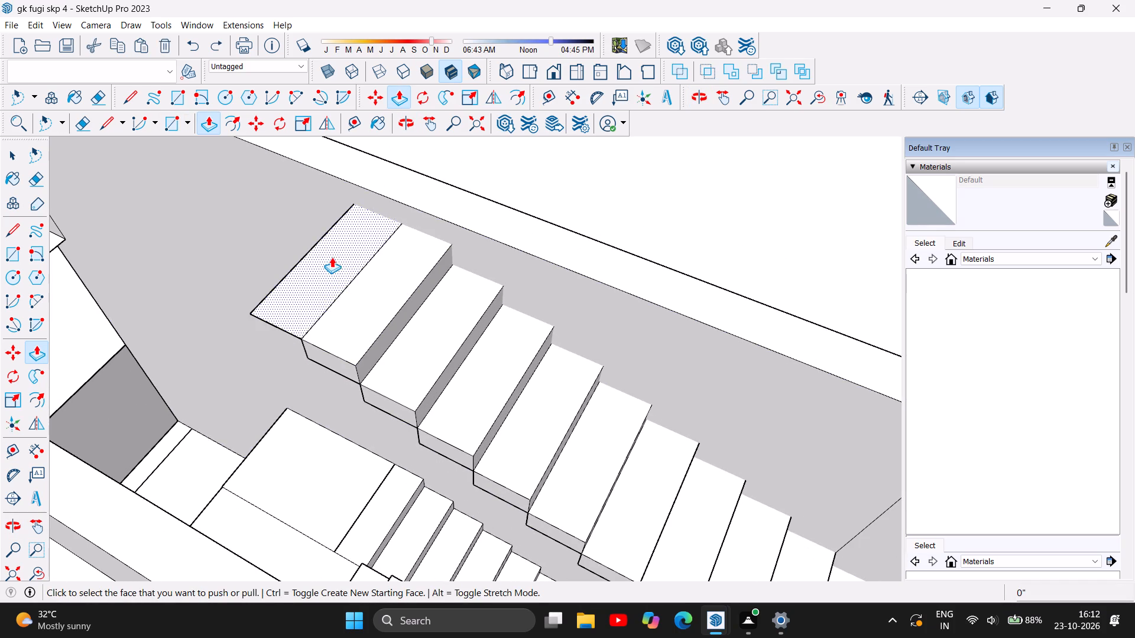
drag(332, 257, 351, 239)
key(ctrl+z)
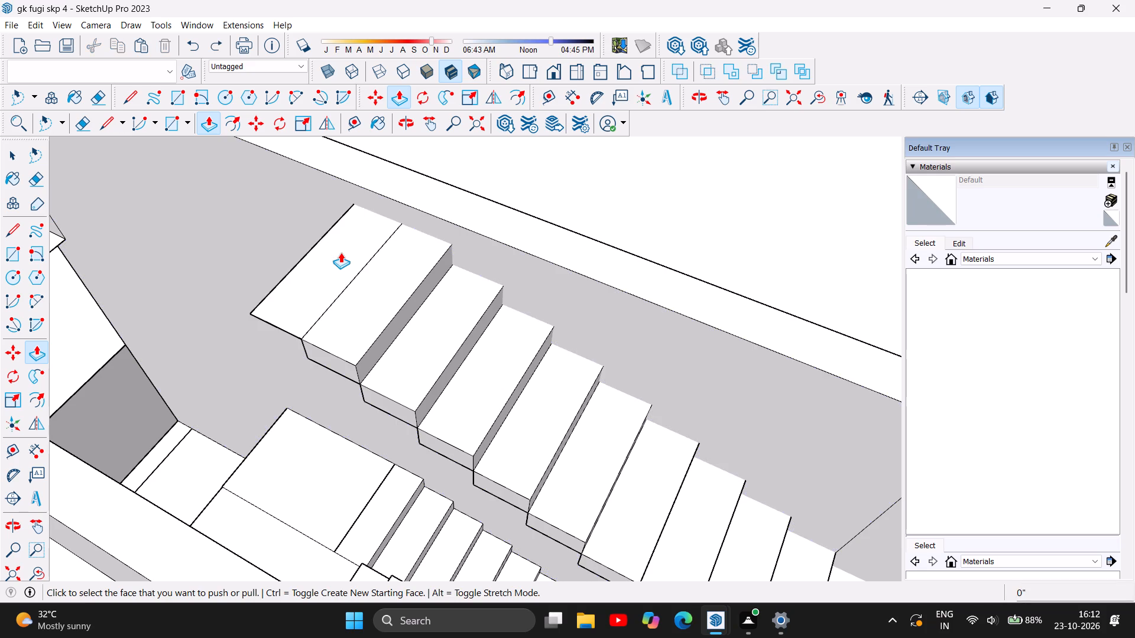
Pull the flat fourteenth tread face up about 5 15/16" to form the top step.
click(329, 259)
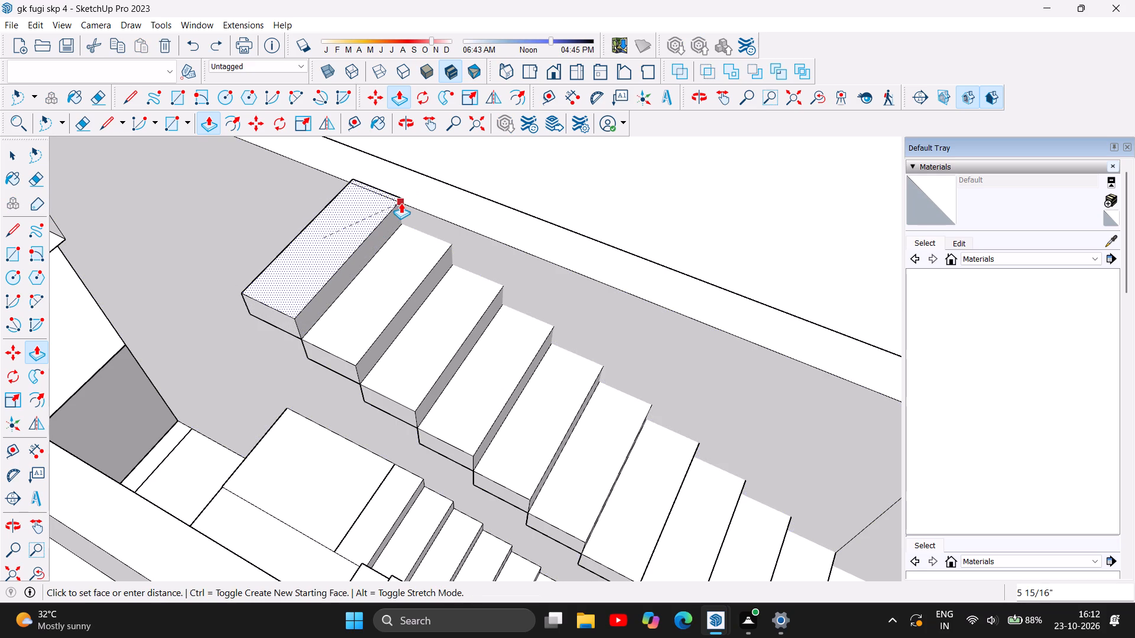
double_click(404, 201)
Examine the whole building from above and the upper flight as seen along the corridor.
scroll(327, 321, down, 19)
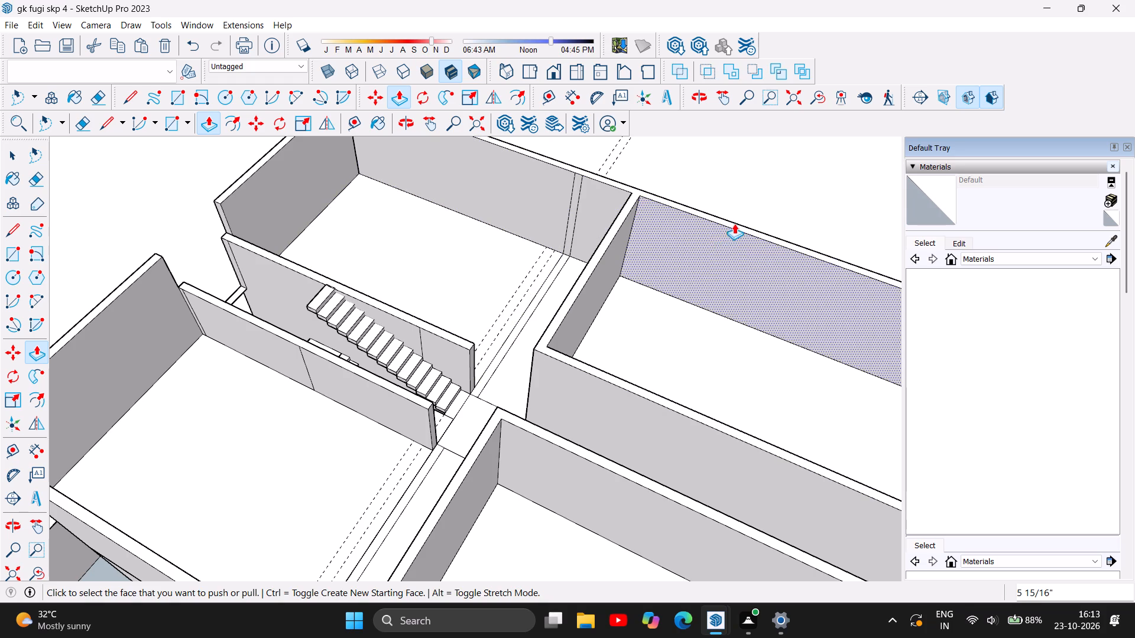
scroll(184, 170, down, 11)
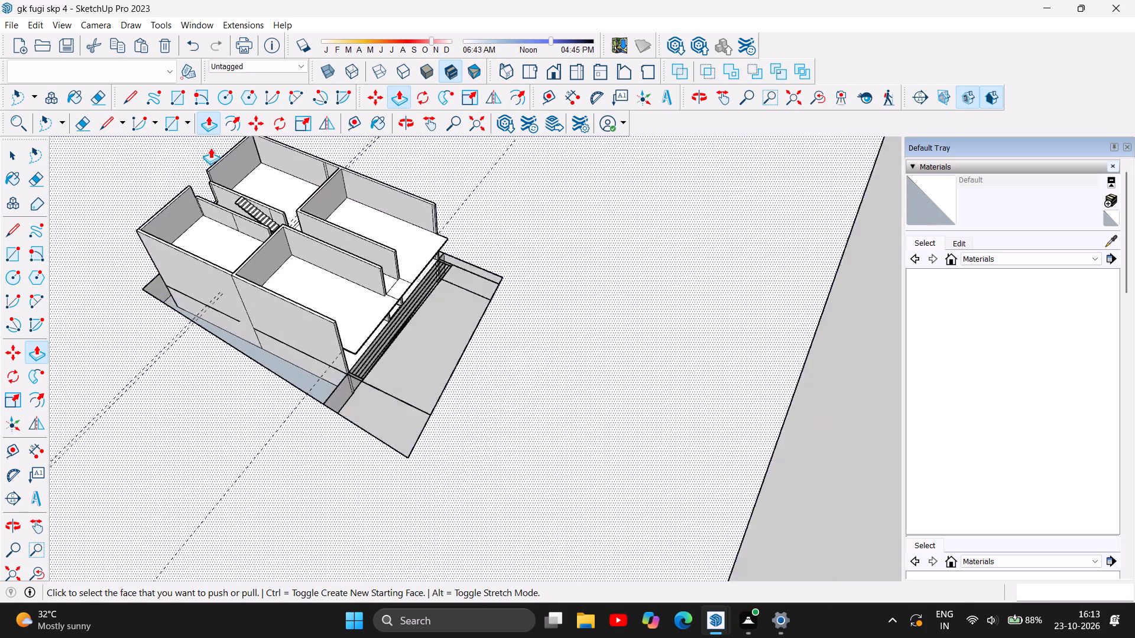
scroll(210, 148, down, 2)
click(410, 126)
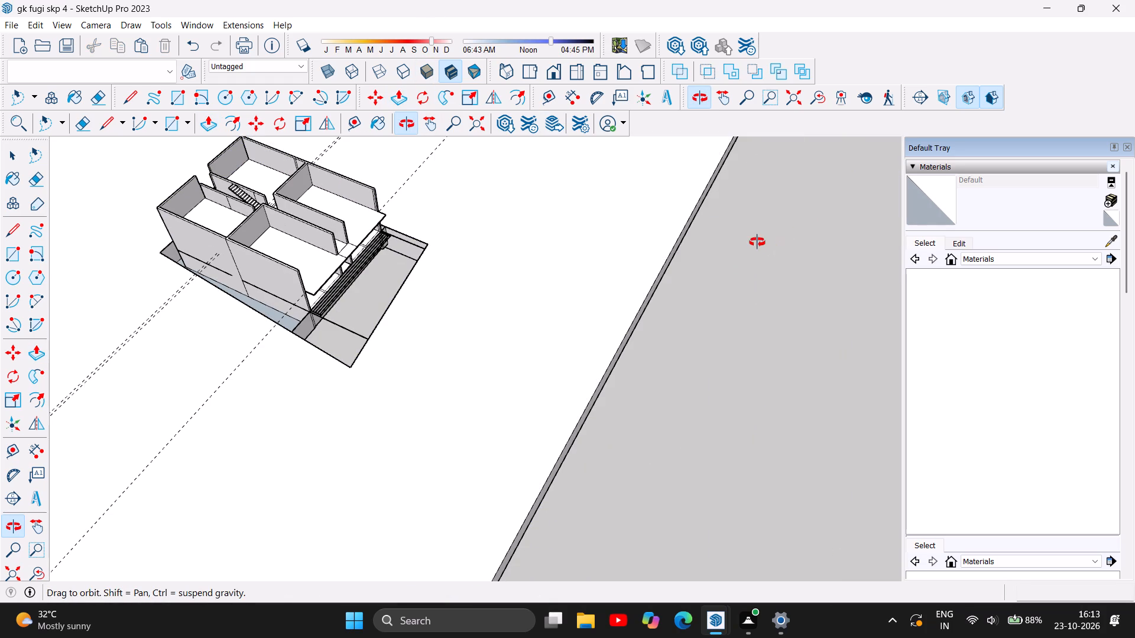
drag(757, 242, 465, 233)
scroll(637, 445, down, 6)
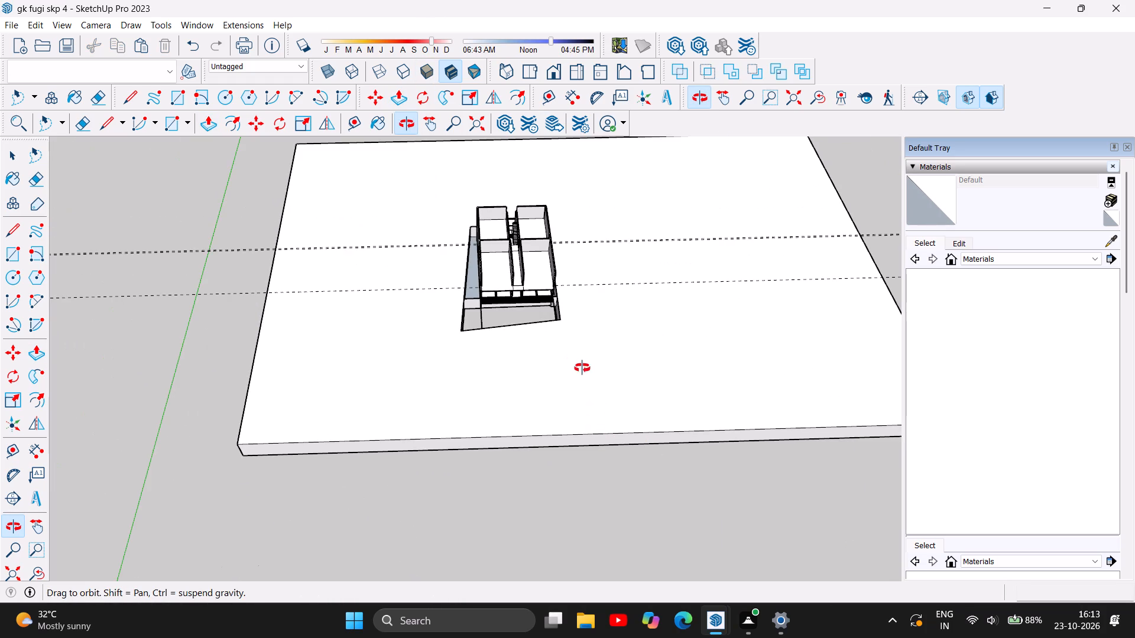
drag(546, 333, 527, 195)
click(526, 195)
scroll(523, 261, up, 4)
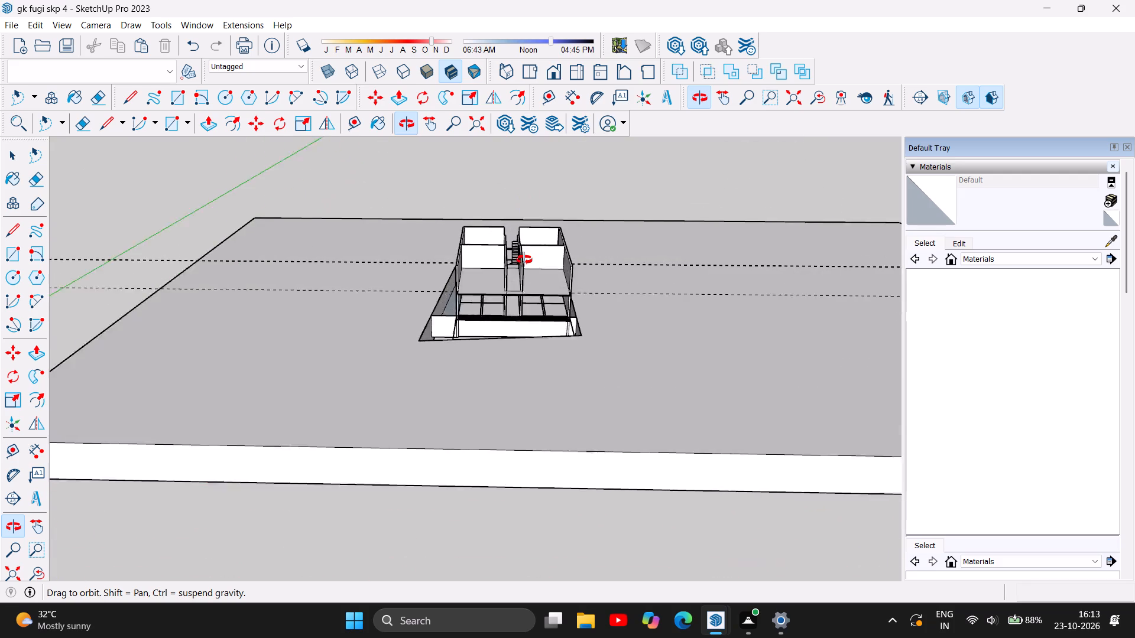
scroll(524, 260, up, 13)
scroll(502, 305, up, 2)
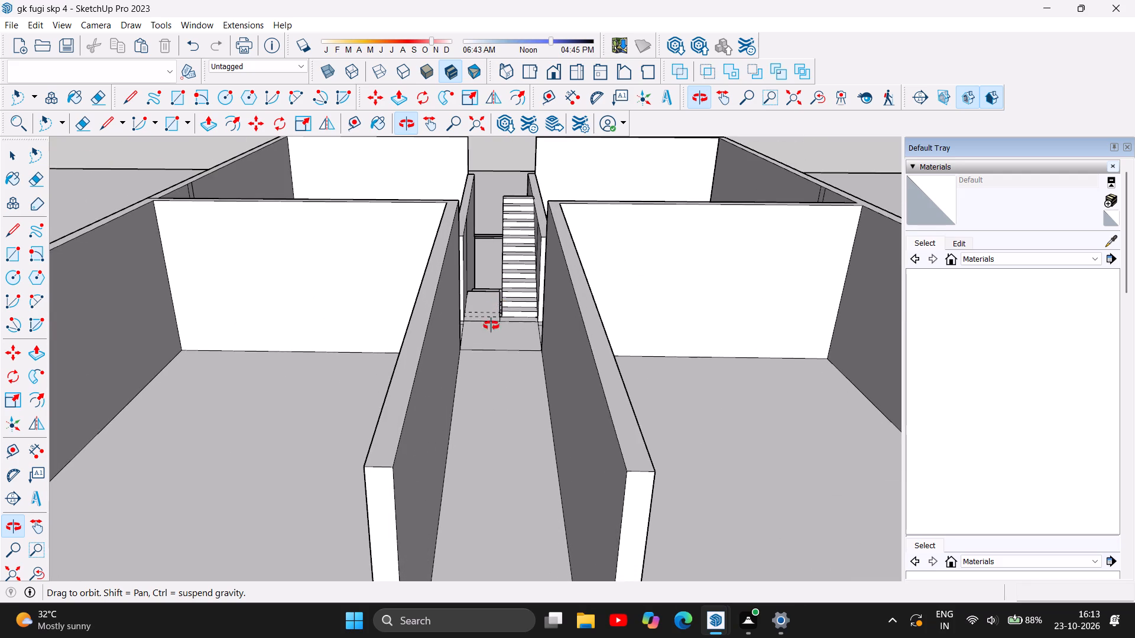
Examine the upper flight along the corridor and its top steps close up from the side and above.
drag(496, 333, 504, 281)
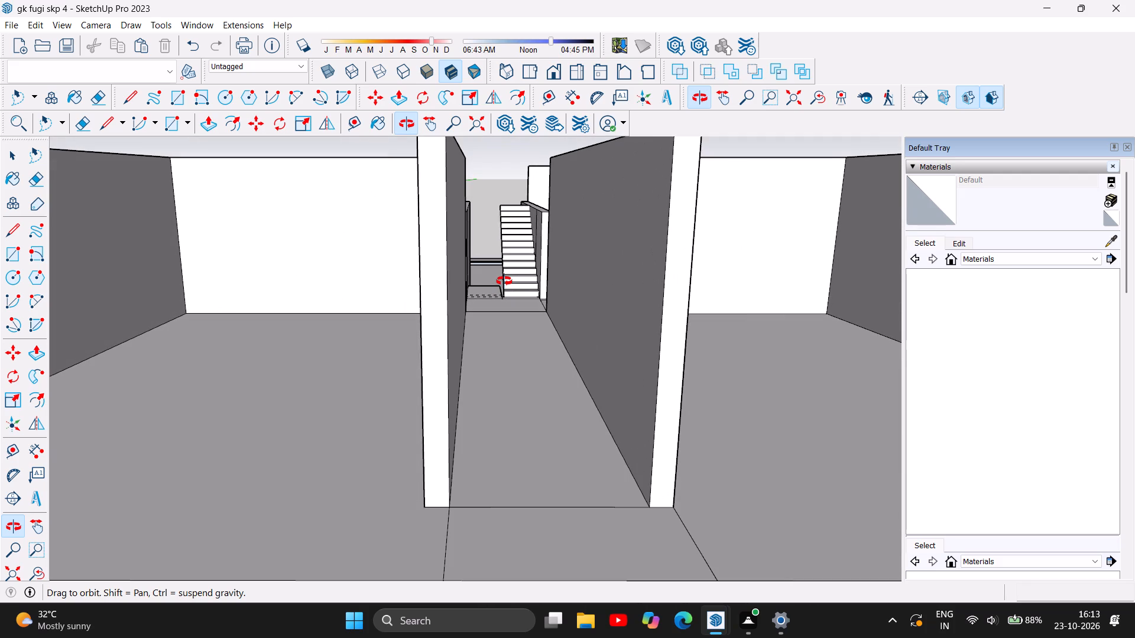
drag(504, 281, 485, 283)
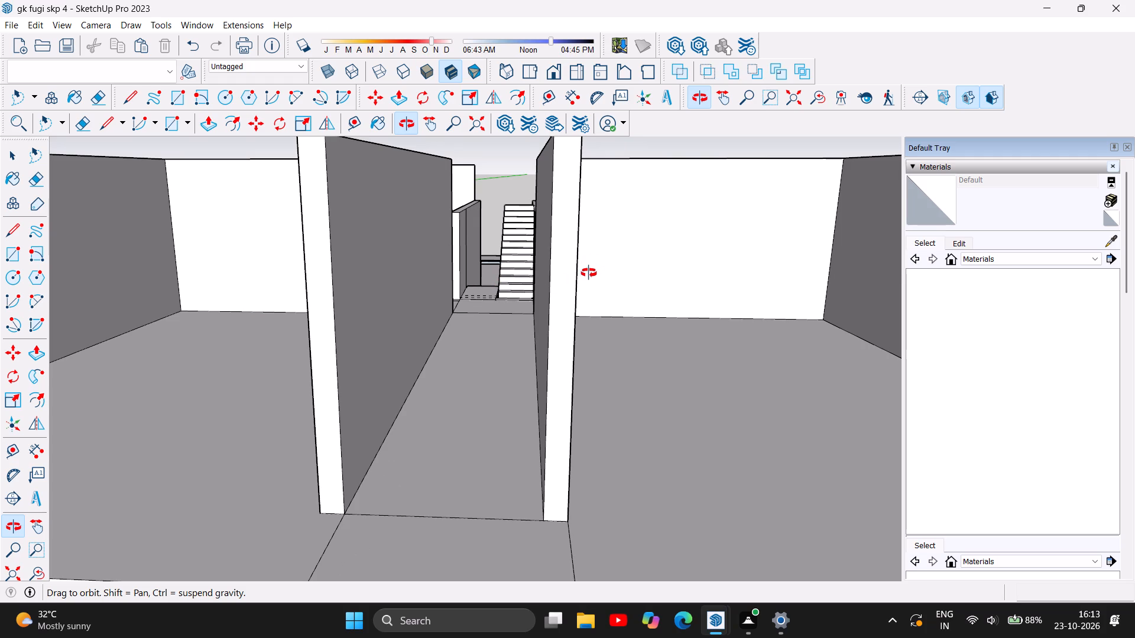
drag(468, 208, 493, 207)
scroll(516, 191, up, 2)
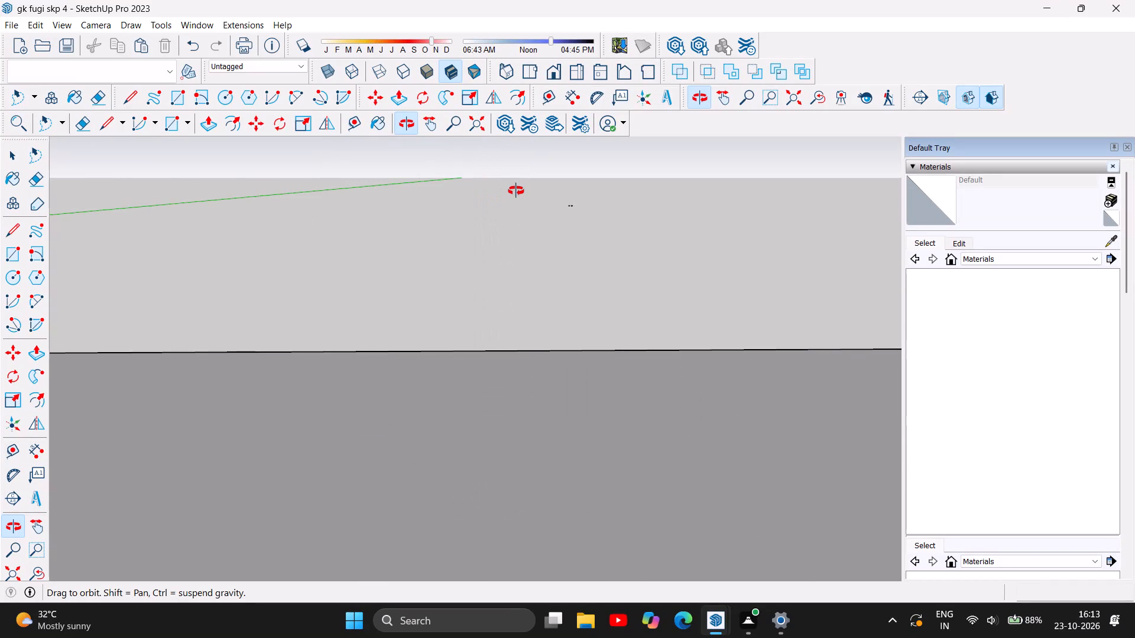
scroll(518, 192, down, 2)
drag(541, 226, 533, 244)
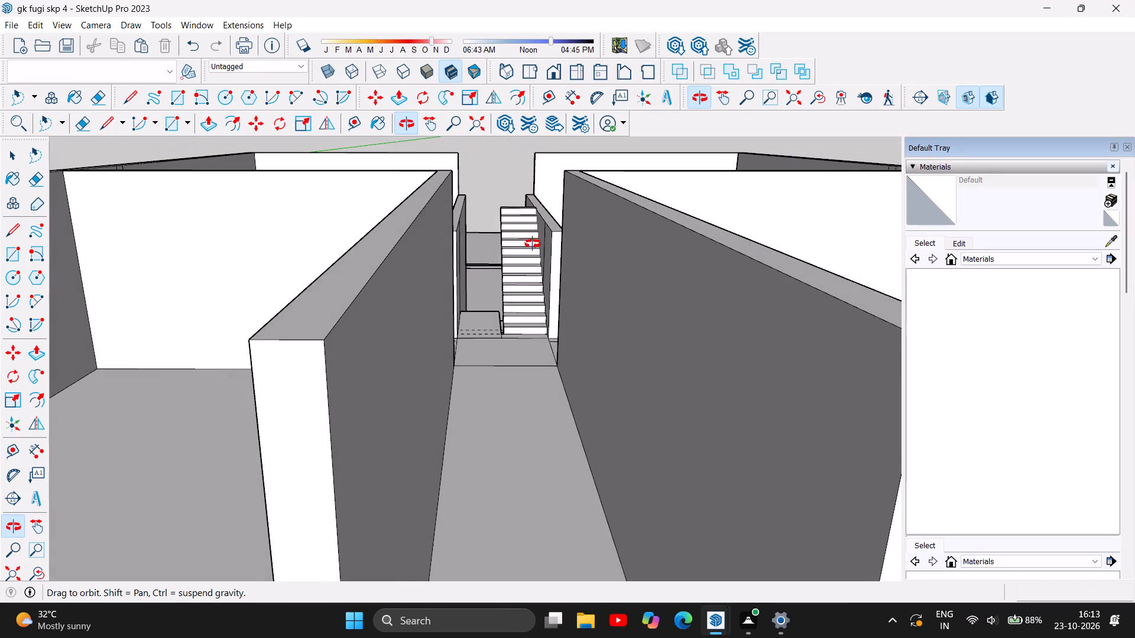
drag(533, 244, 533, 245)
scroll(514, 197, up, 1)
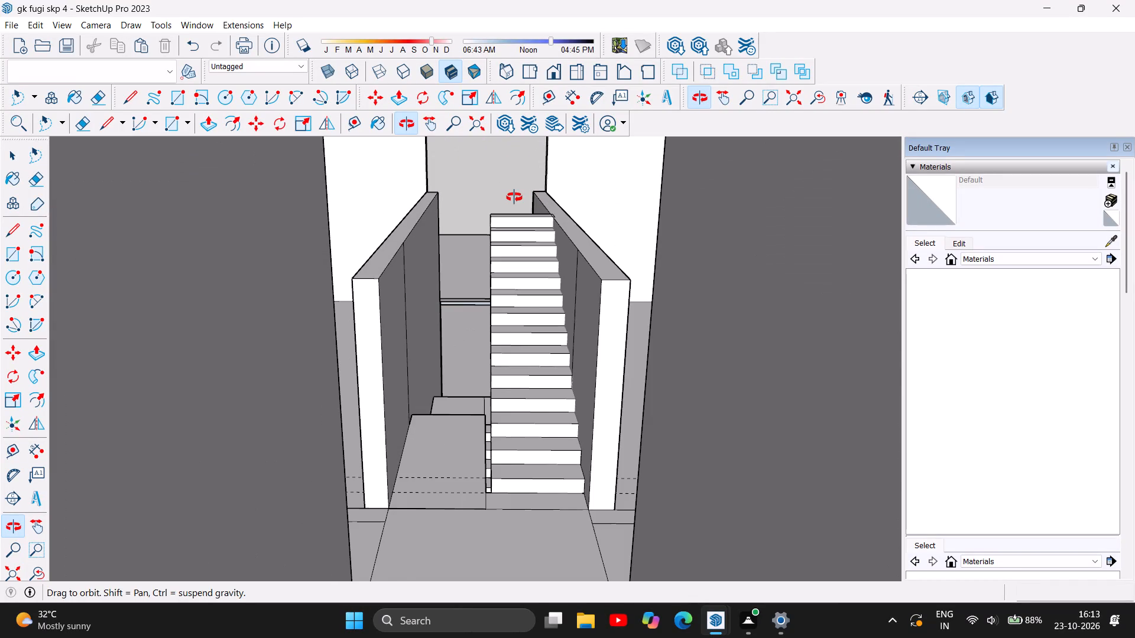
scroll(514, 197, up, 1)
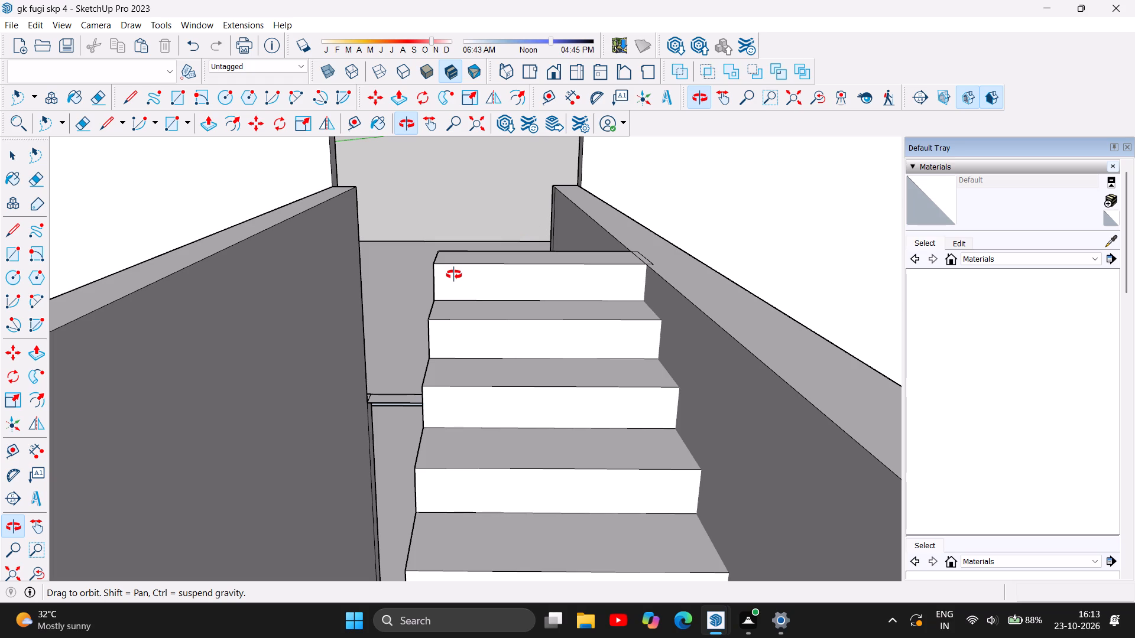
drag(433, 304, 451, 305)
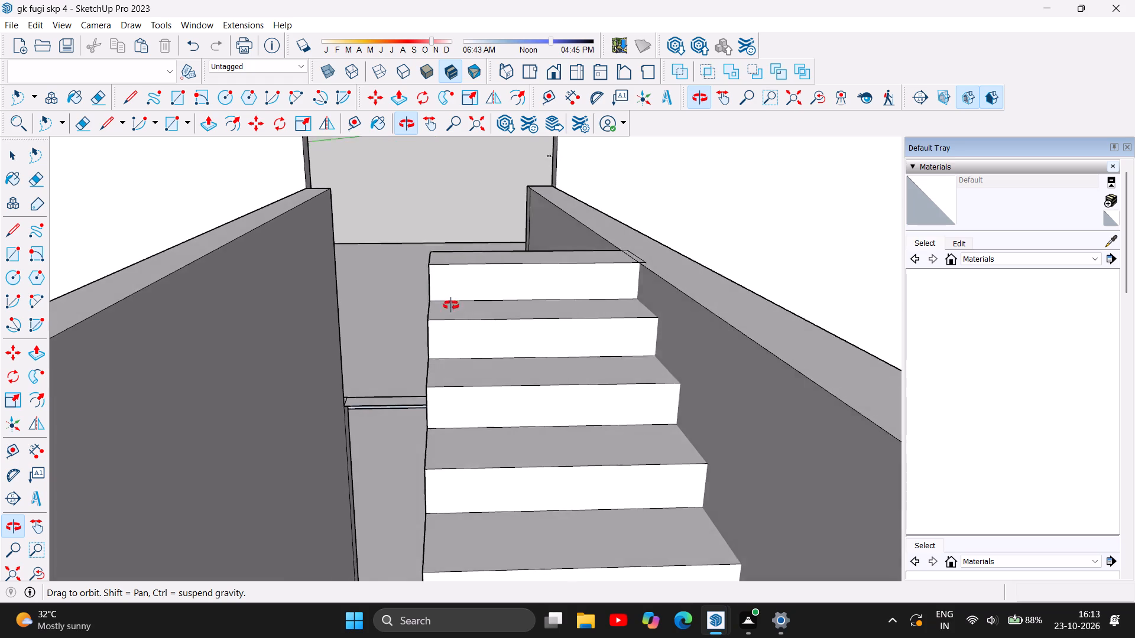
drag(451, 305, 545, 311)
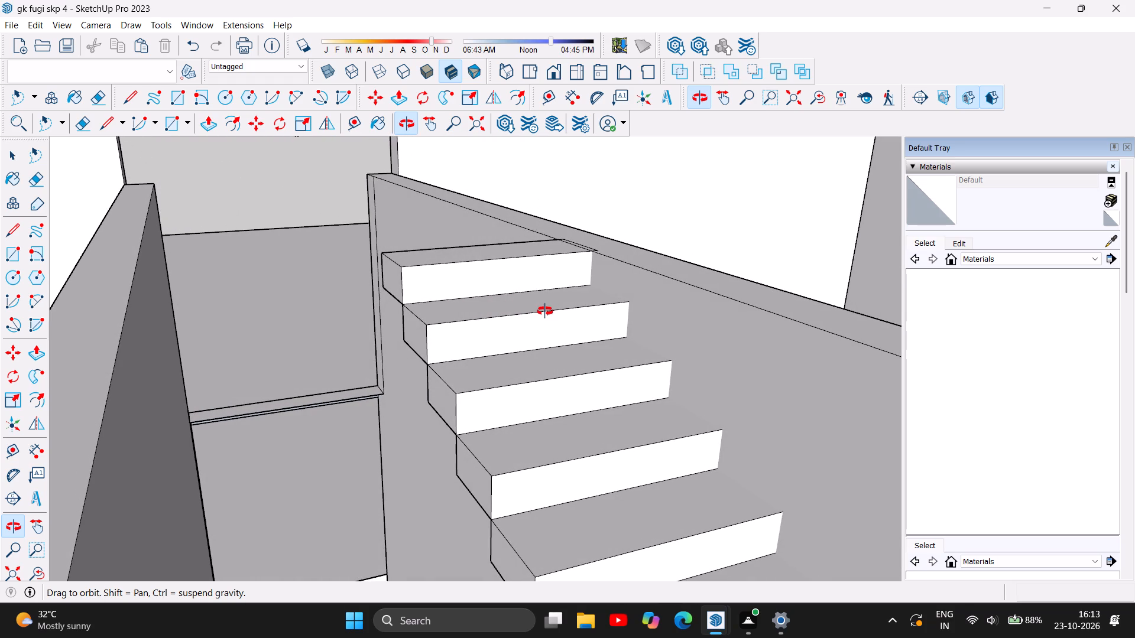
drag(545, 311, 691, 454)
drag(318, 332, 365, 346)
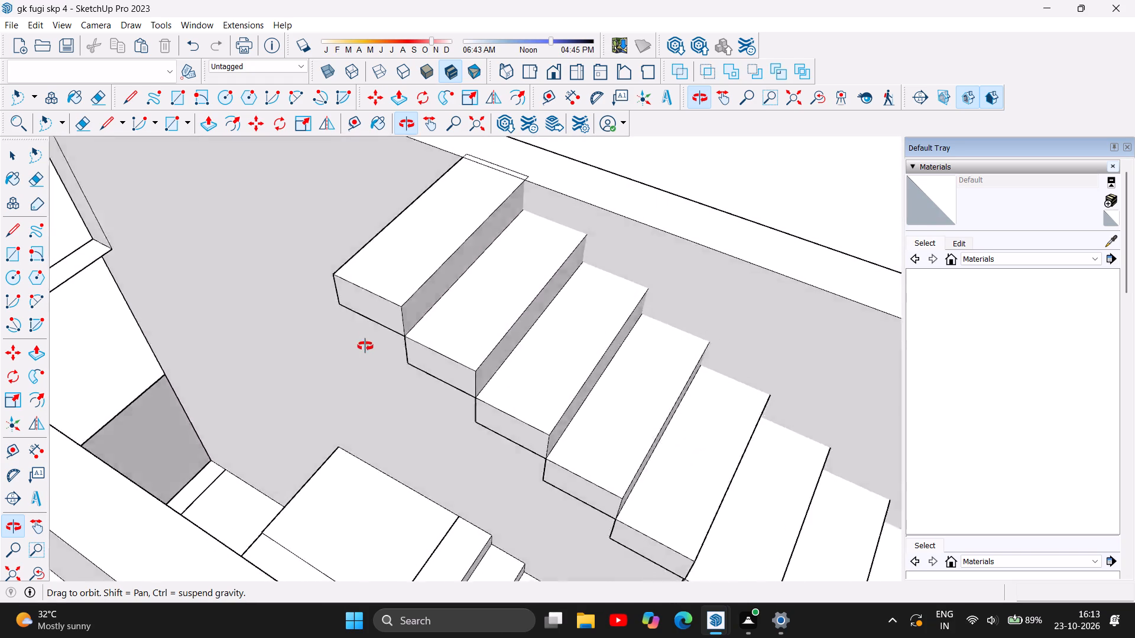
drag(365, 346, 367, 359)
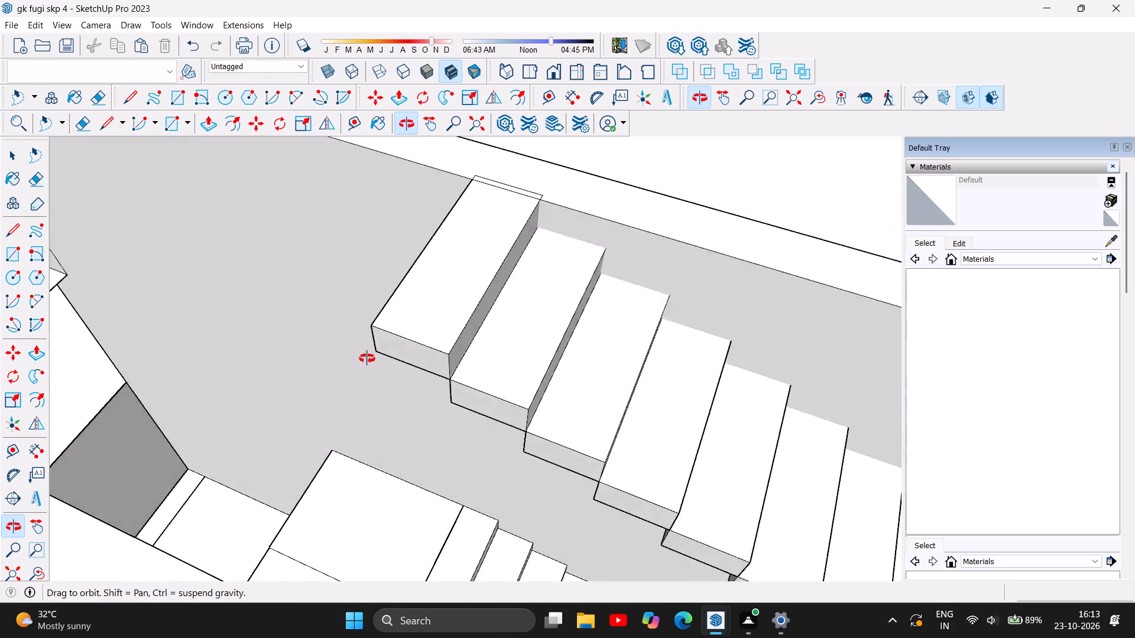
drag(367, 359, 264, 252)
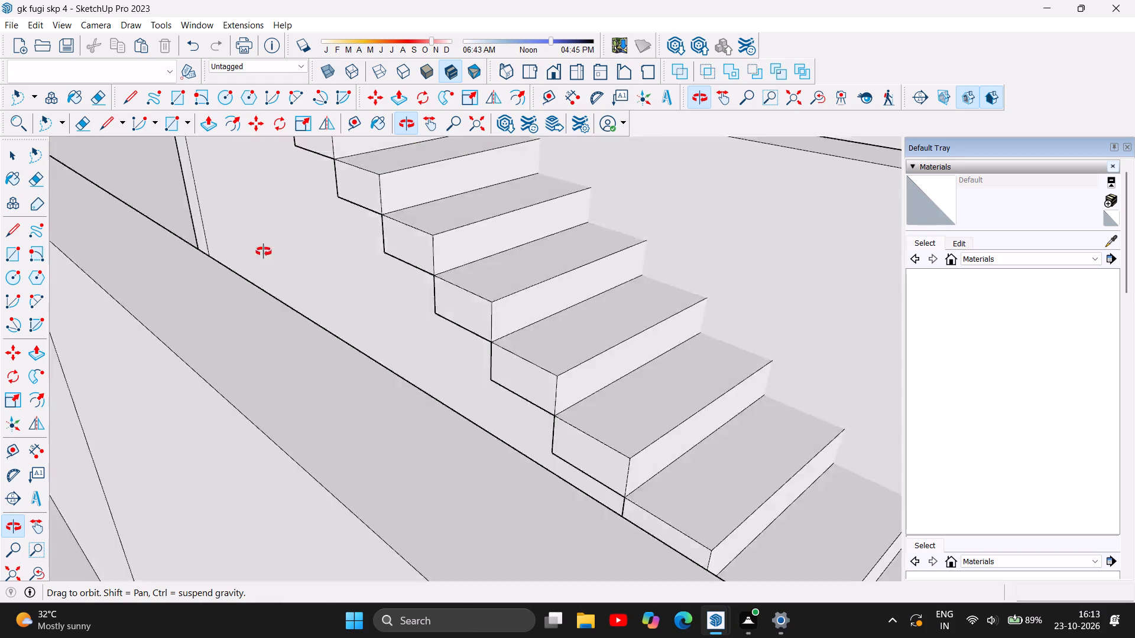
drag(264, 252, 210, 288)
Examine the building from above and around its exterior to the end where the stair gap opens.
scroll(232, 276, down, 5)
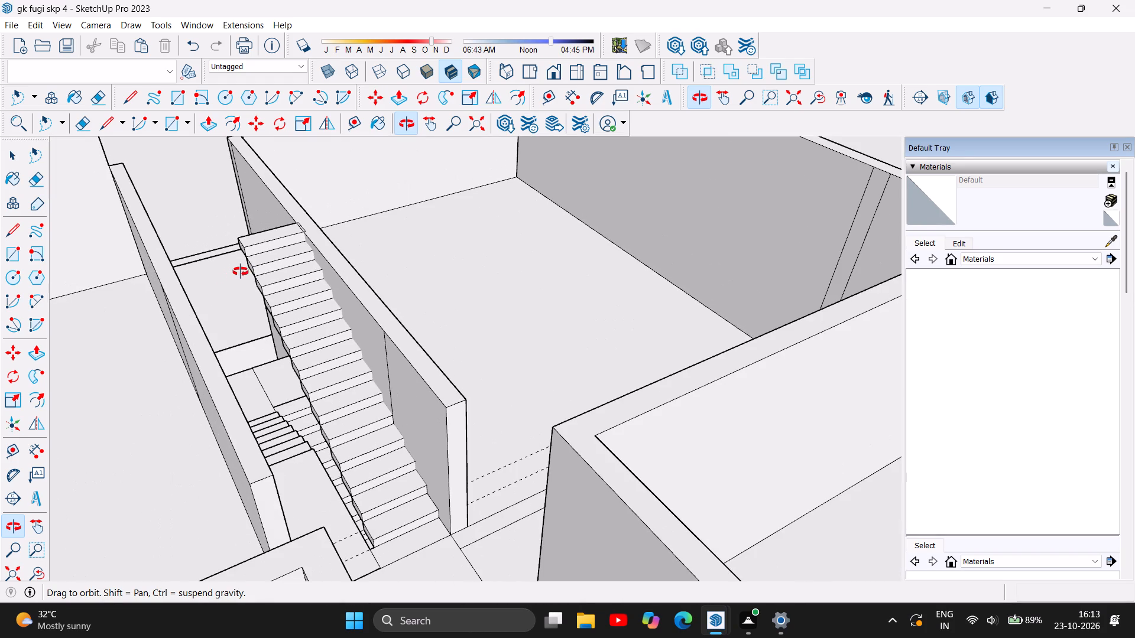
drag(251, 275, 142, 253)
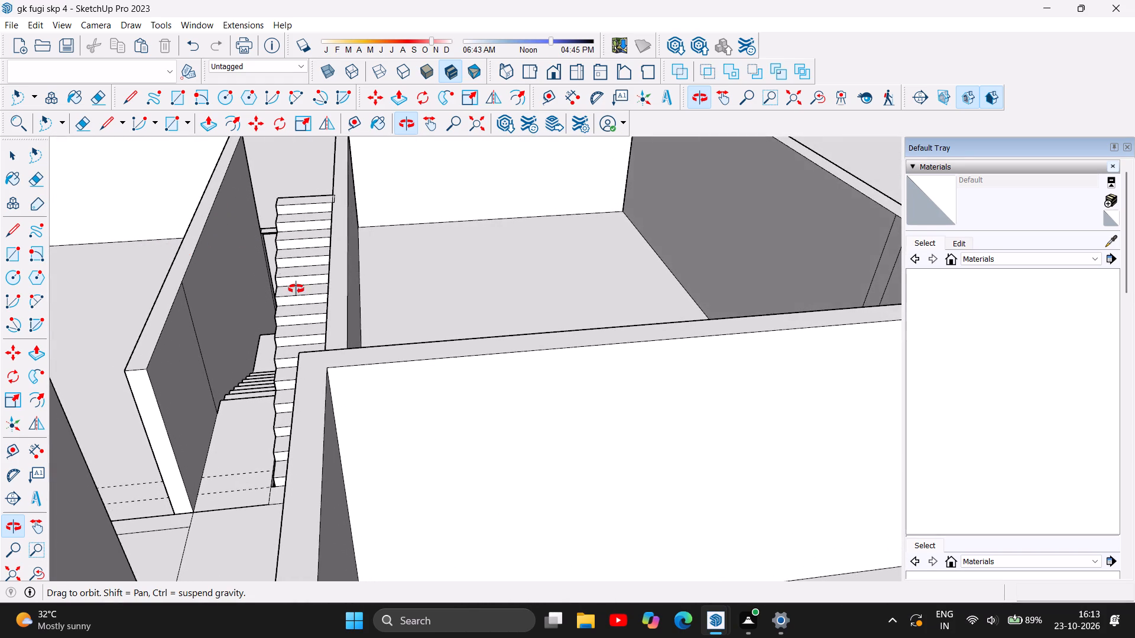
scroll(293, 291, down, 11)
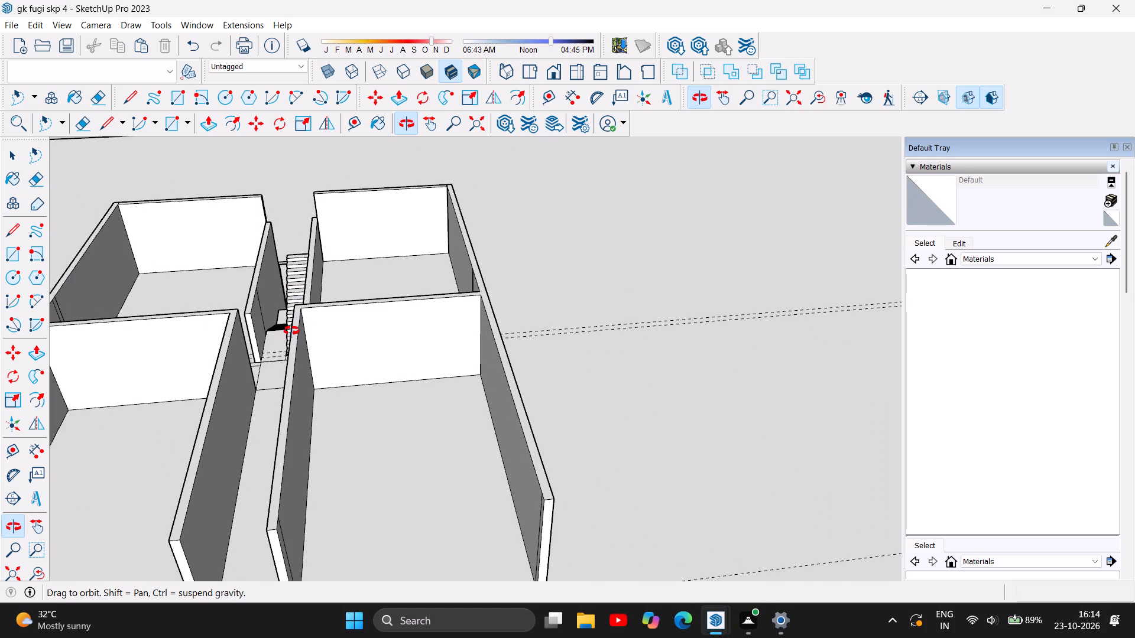
drag(283, 340, 183, 321)
drag(276, 311, 262, 300)
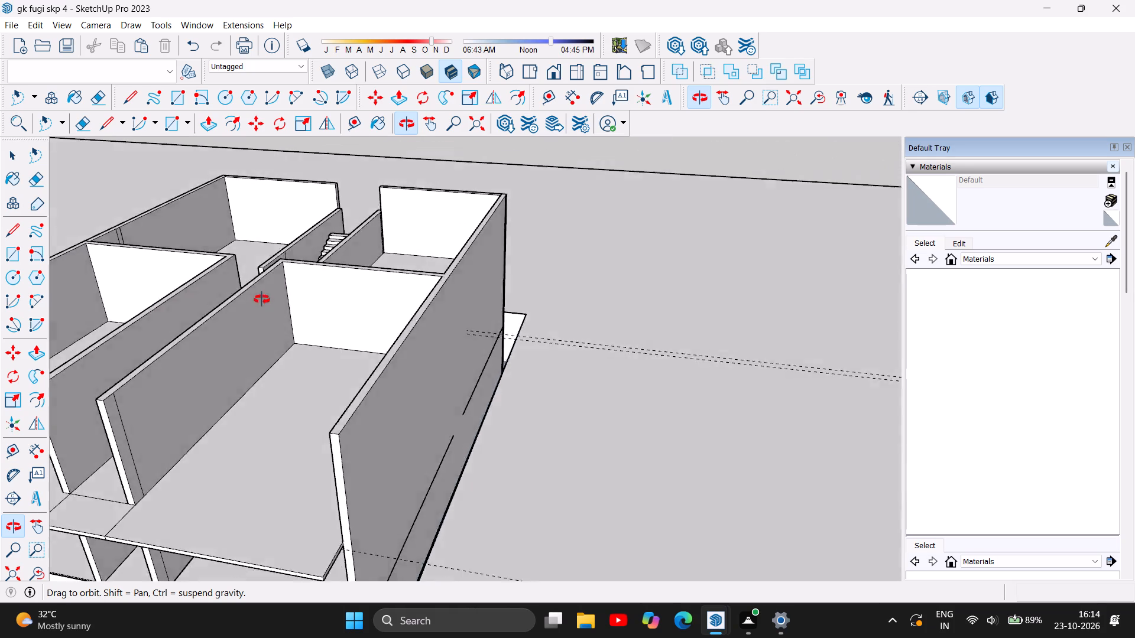
drag(262, 300, 141, 271)
drag(510, 309, 274, 292)
drag(556, 297, 349, 269)
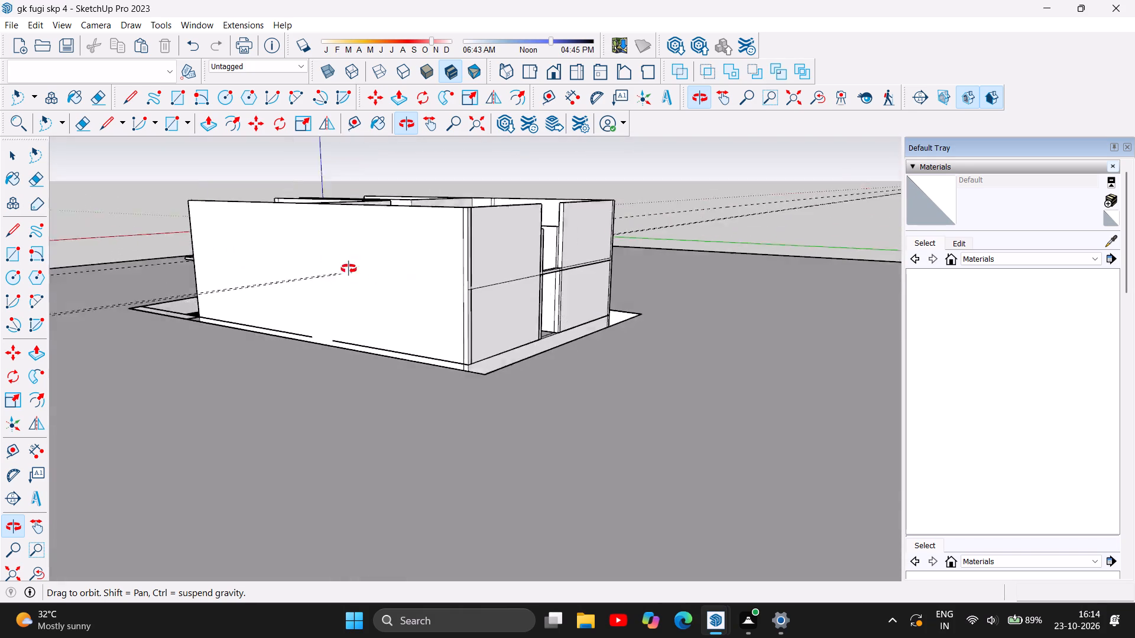
drag(349, 269, 270, 248)
drag(627, 311, 450, 300)
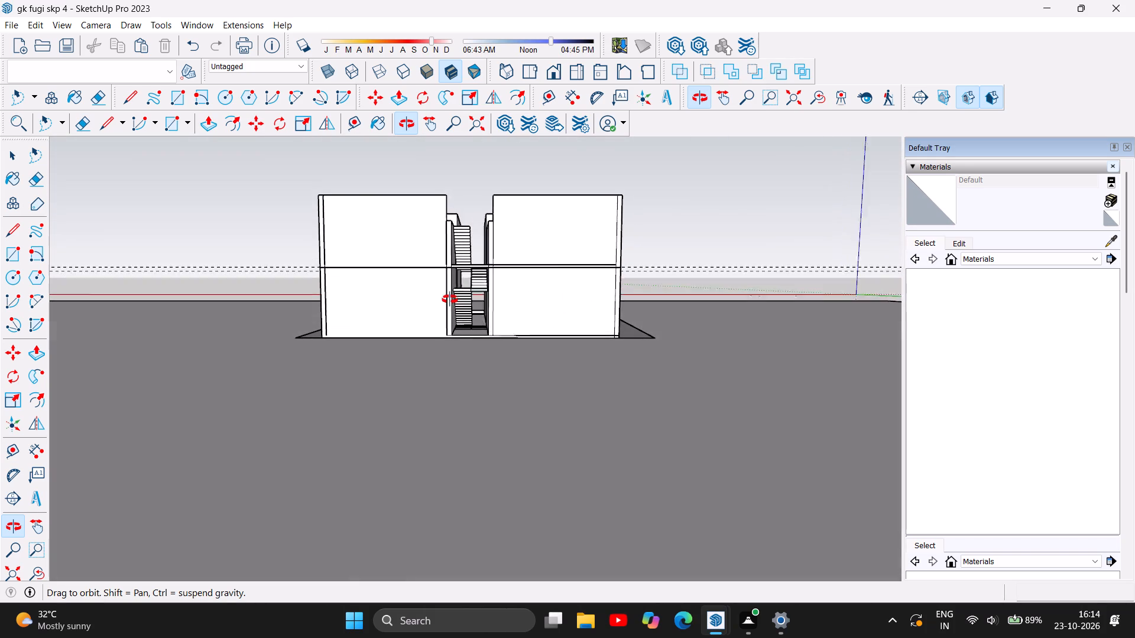
drag(450, 300, 455, 301)
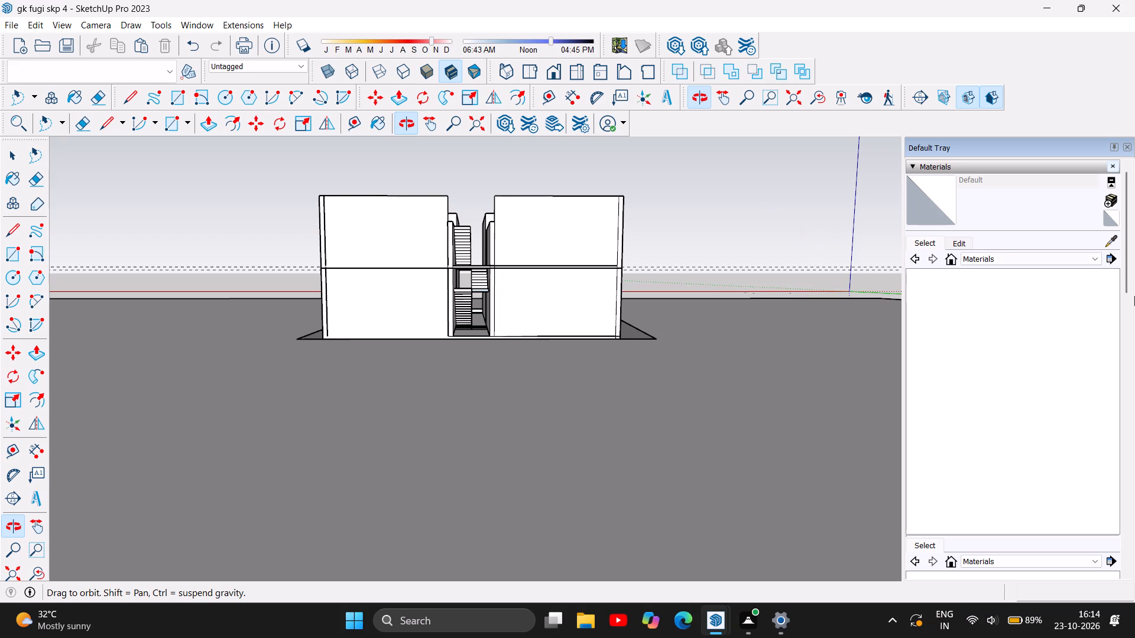
Examine the top step and both flights from above at the open end of the stairwell.
drag(458, 251, 459, 383)
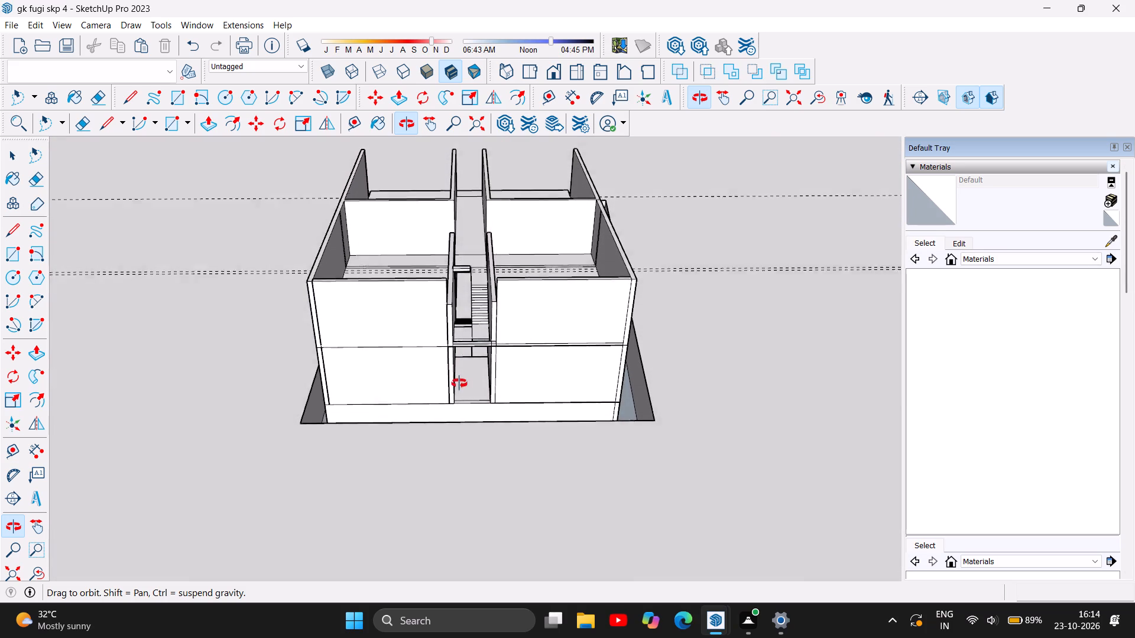
drag(459, 383, 459, 386)
scroll(472, 288, up, 6)
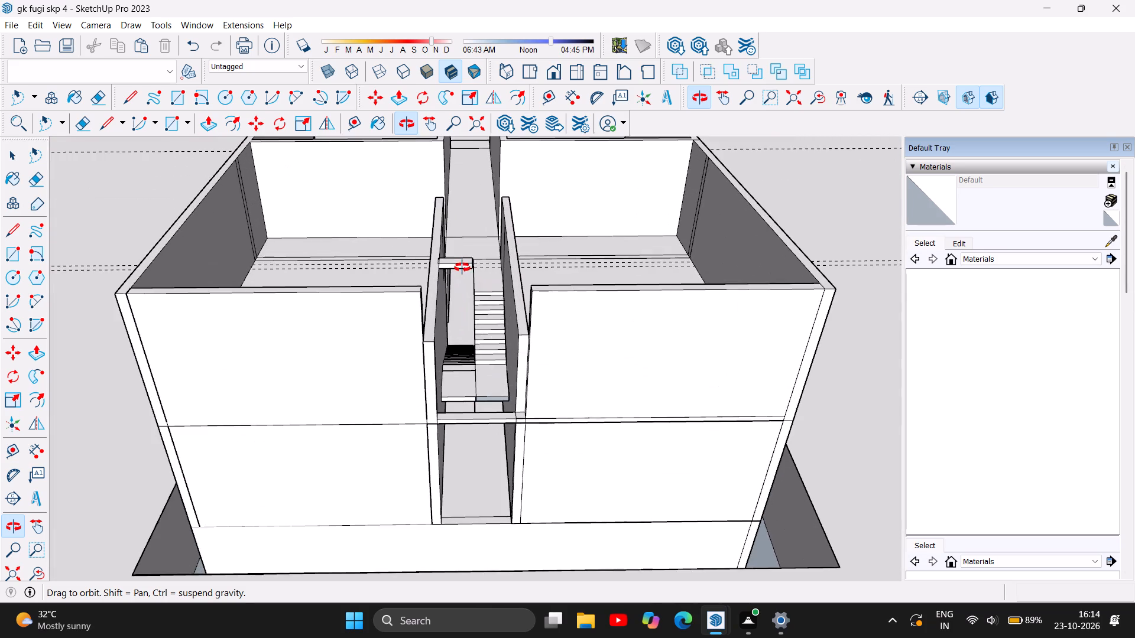
scroll(462, 268, up, 15)
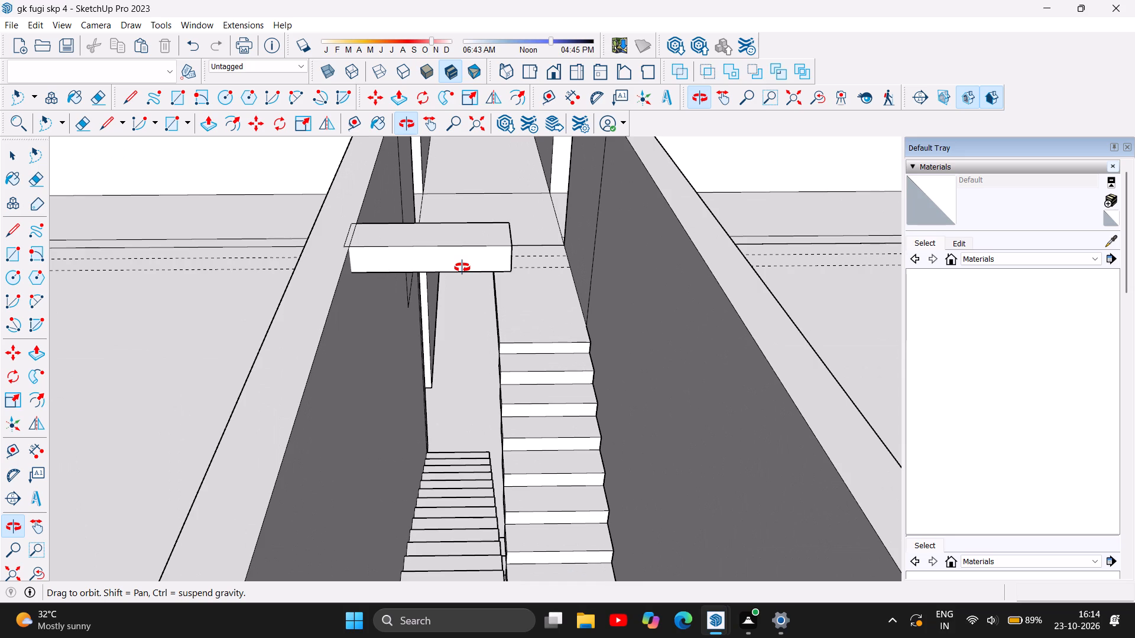
scroll(462, 268, down, 12)
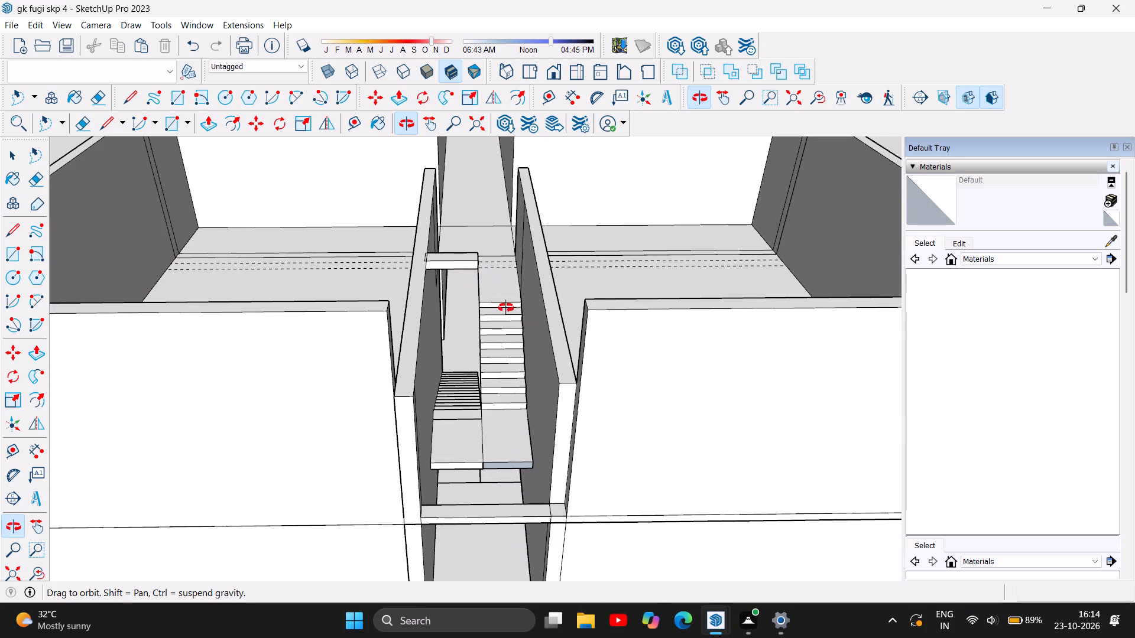
drag(525, 311, 351, 281)
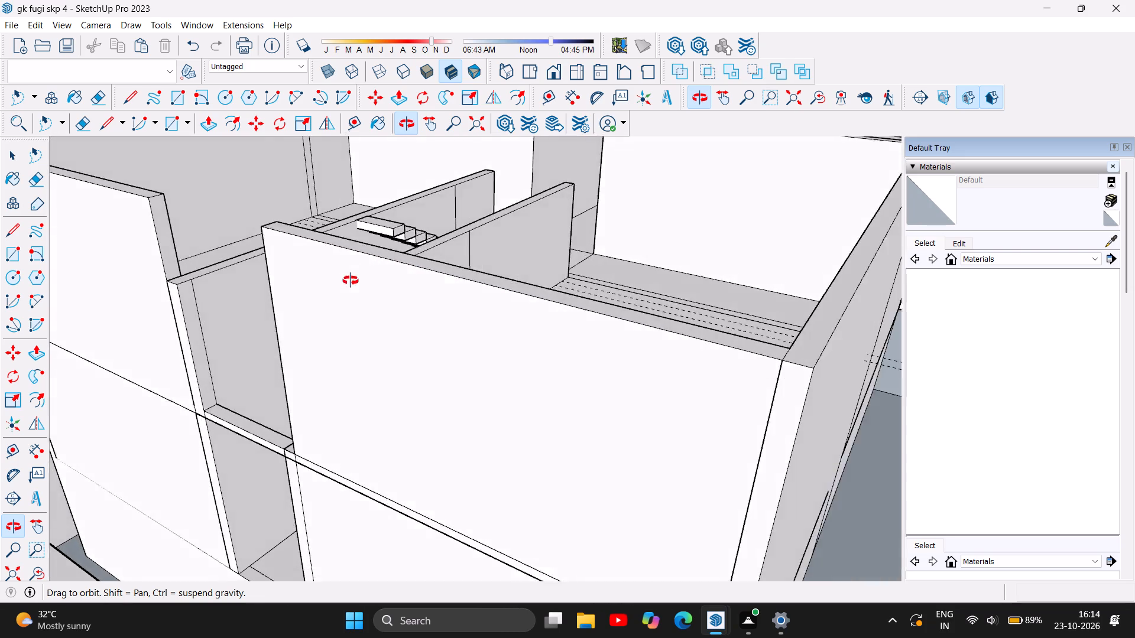
Examine the landing and the lower and upper flights through the stair gap from near ground level.
drag(351, 281, 573, 198)
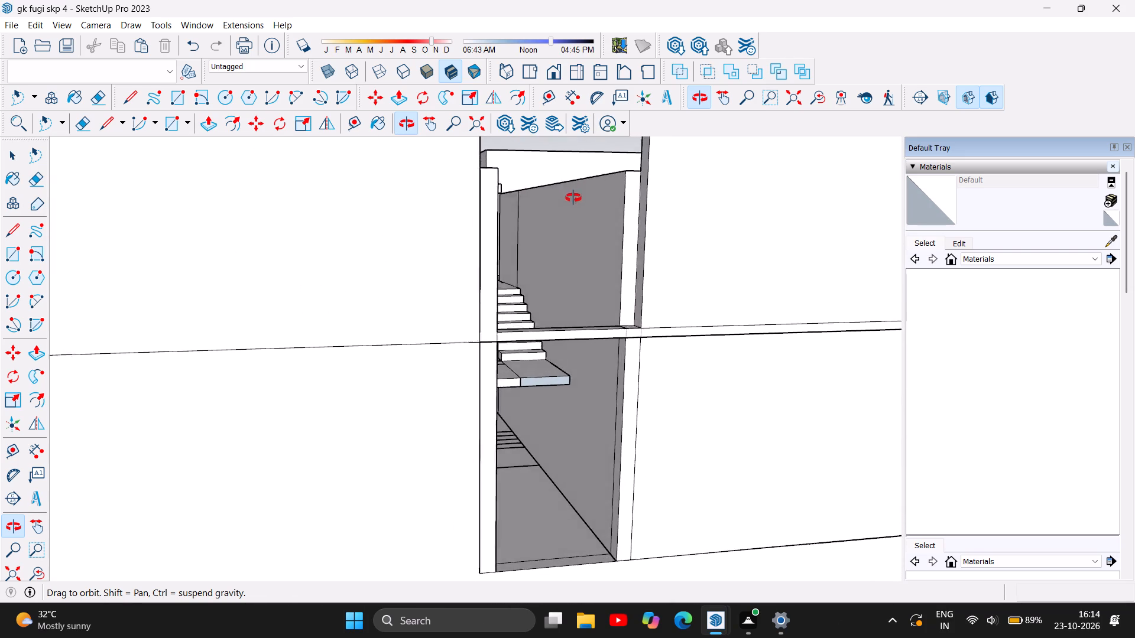
drag(573, 198, 525, 148)
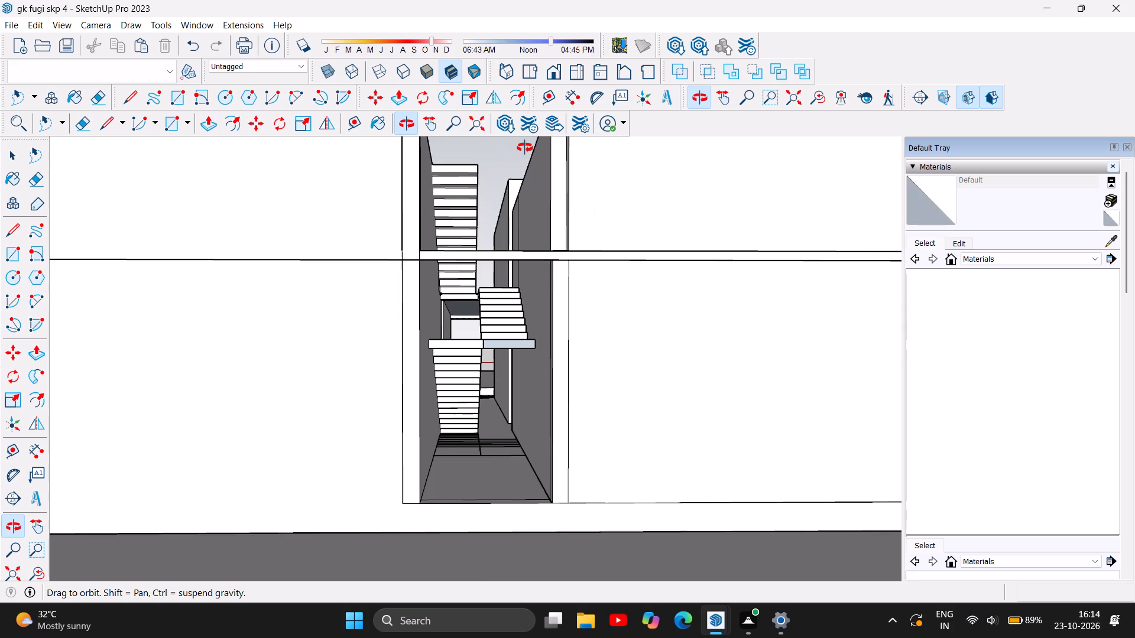
drag(525, 148, 515, 149)
scroll(496, 292, down, 4)
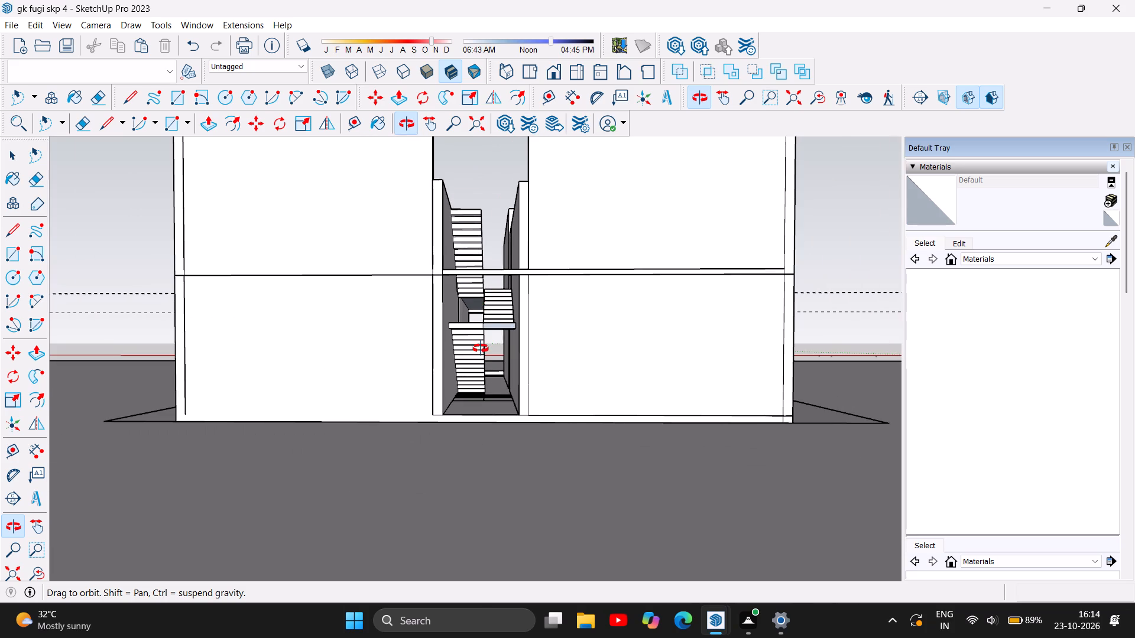
scroll(481, 349, up, 12)
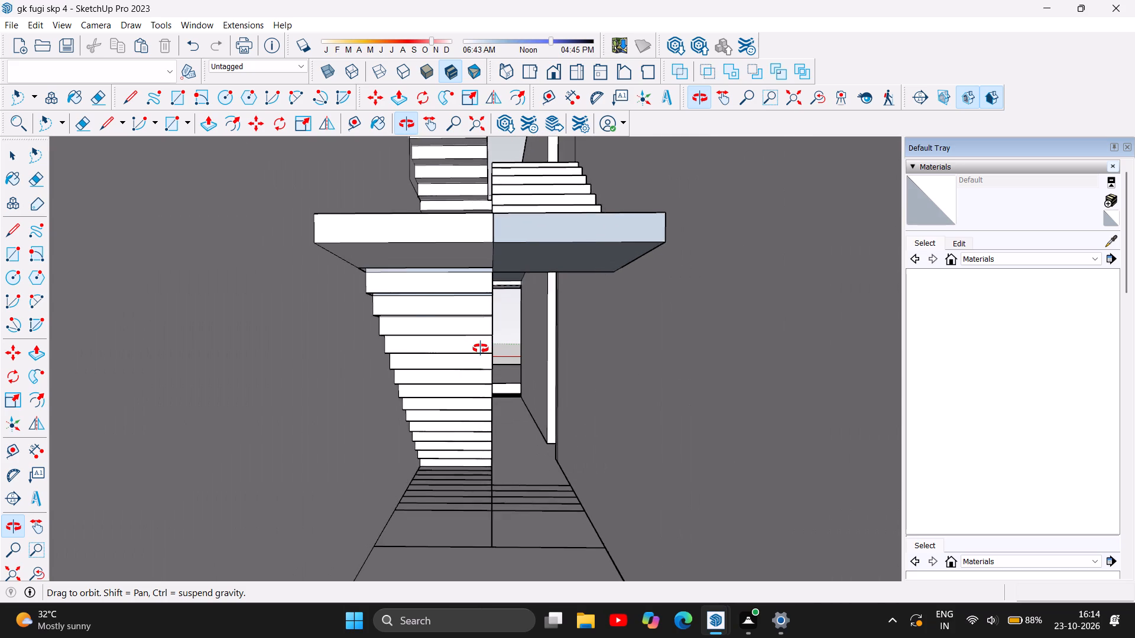
scroll(481, 349, up, 1)
scroll(481, 349, down, 8)
scroll(481, 349, up, 7)
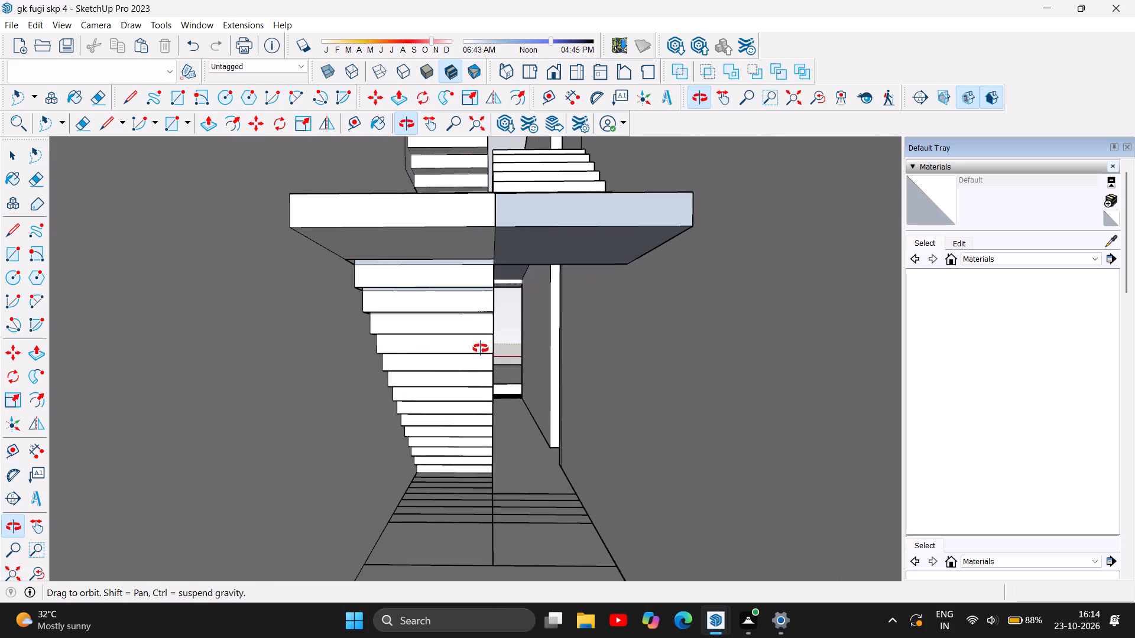
scroll(481, 349, down, 16)
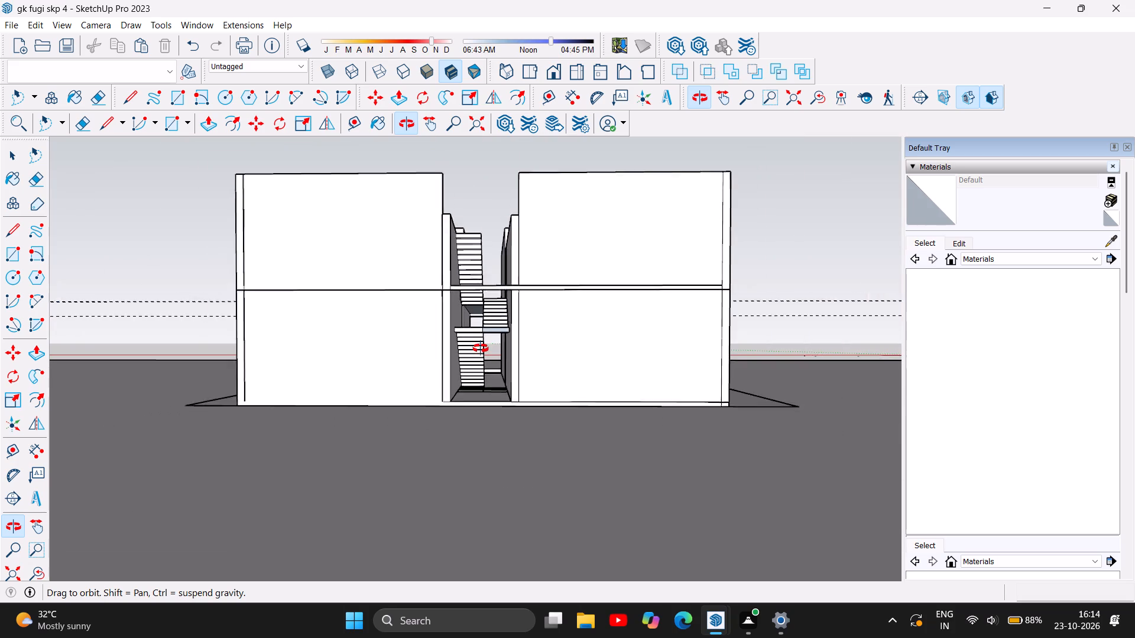
scroll(481, 349, down, 4)
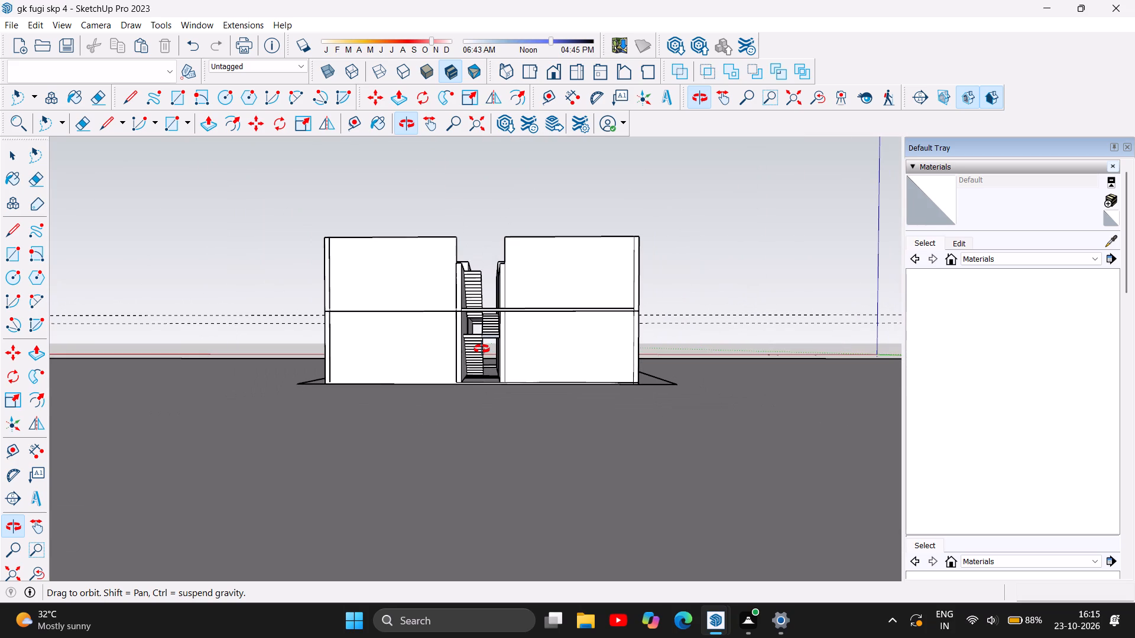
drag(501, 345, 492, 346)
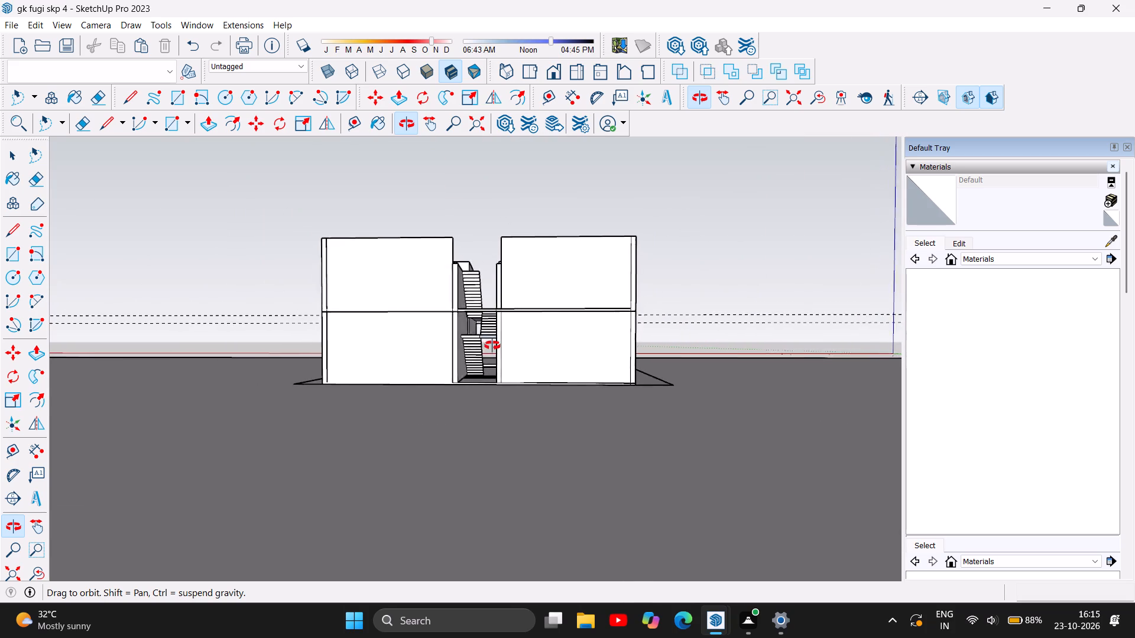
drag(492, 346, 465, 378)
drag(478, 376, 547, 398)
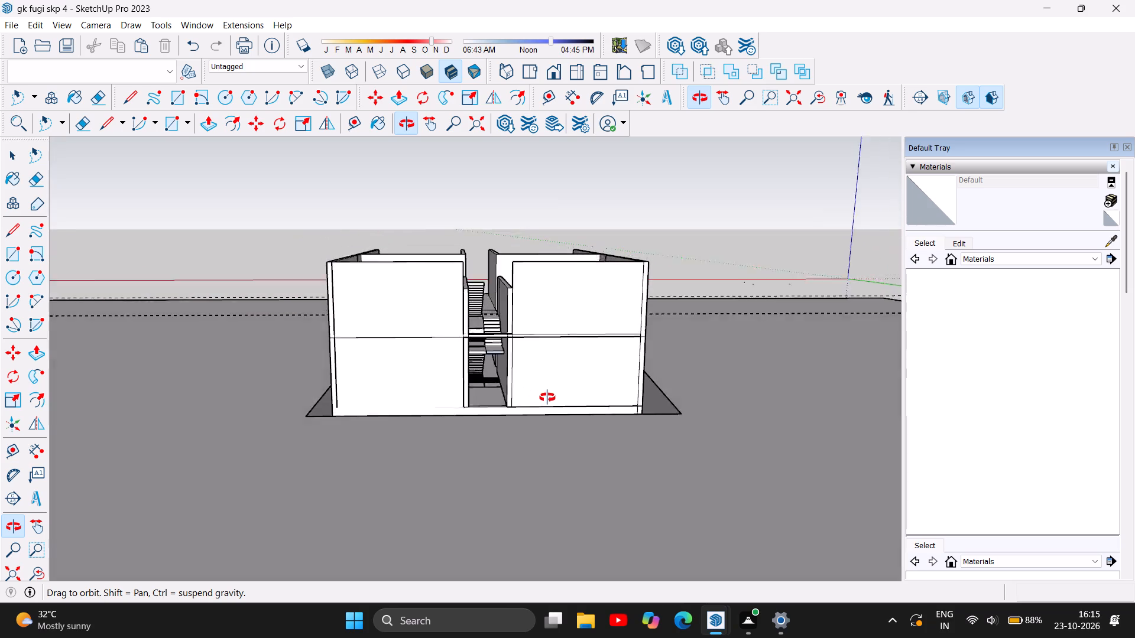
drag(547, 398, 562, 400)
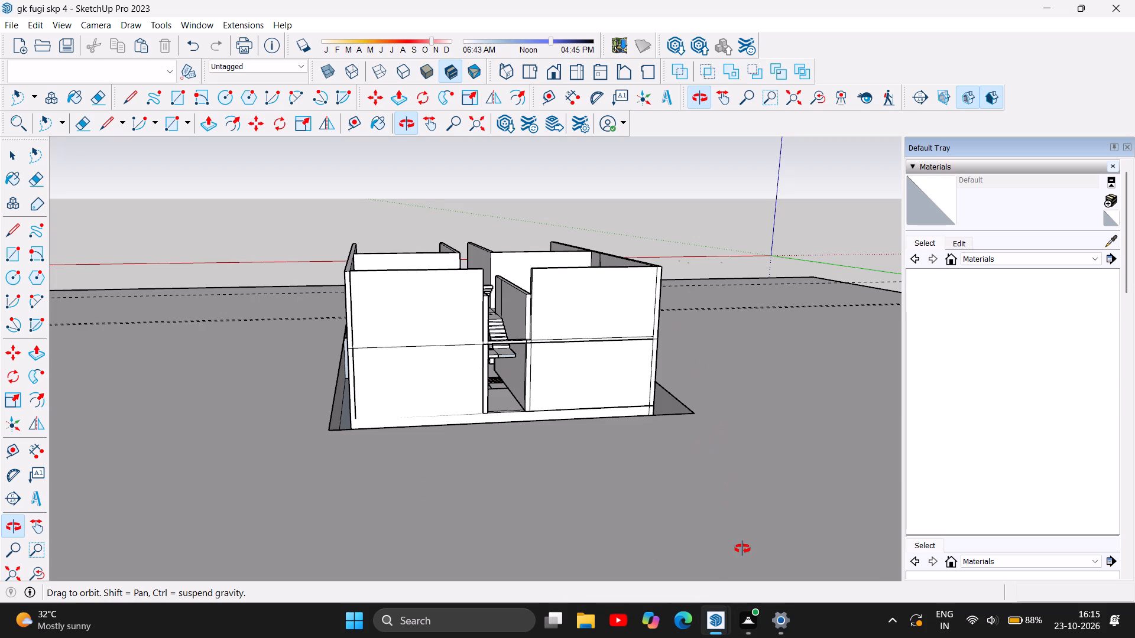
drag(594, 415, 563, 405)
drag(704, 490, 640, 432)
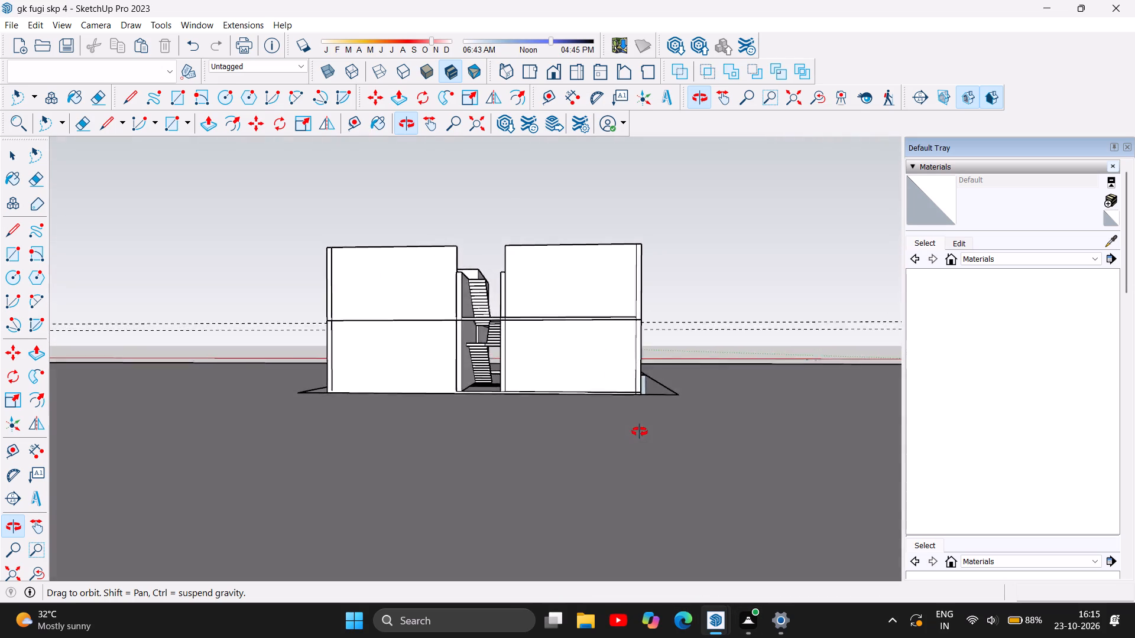
Examine the stair-gap end of the building from ground level and slightly above, including the landing between the walls.
drag(640, 432, 653, 431)
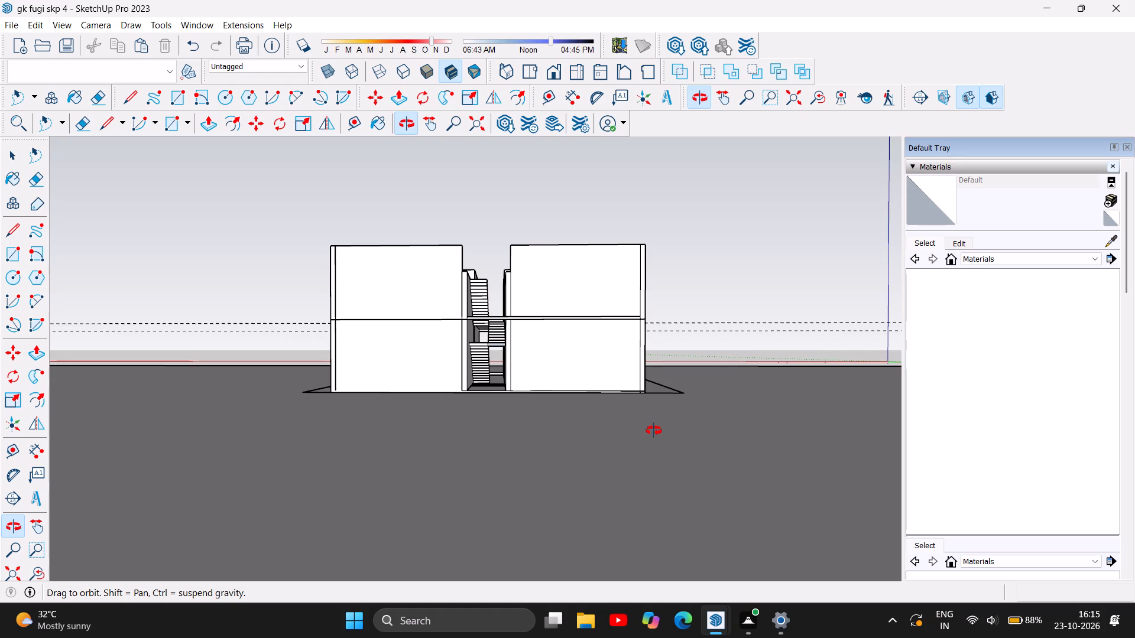
drag(424, 400, 419, 474)
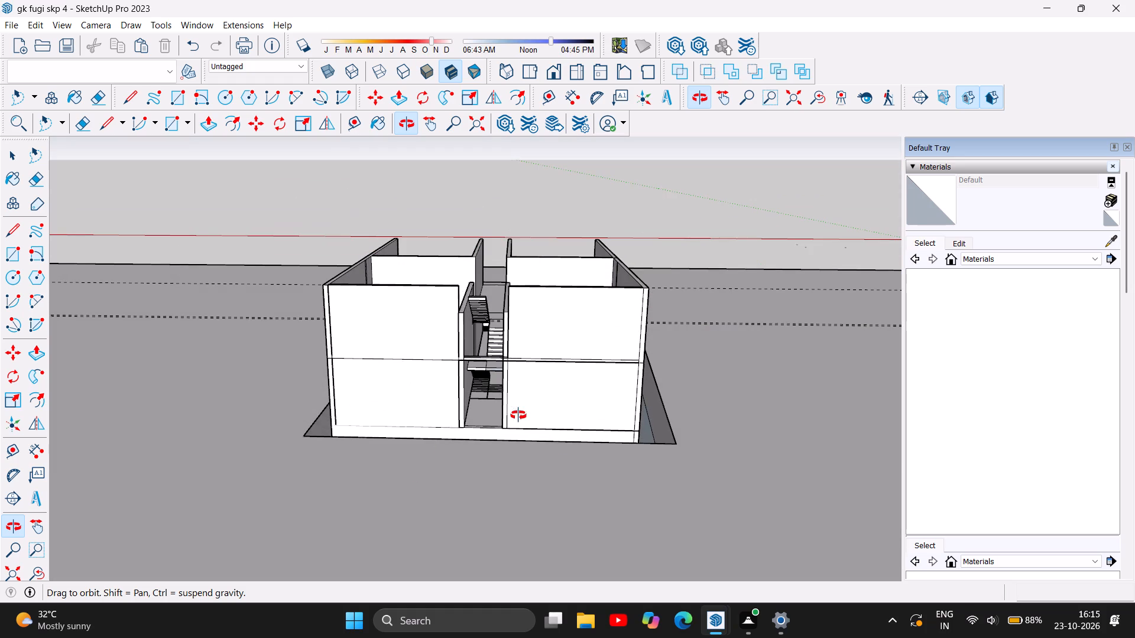
drag(565, 445, 605, 432)
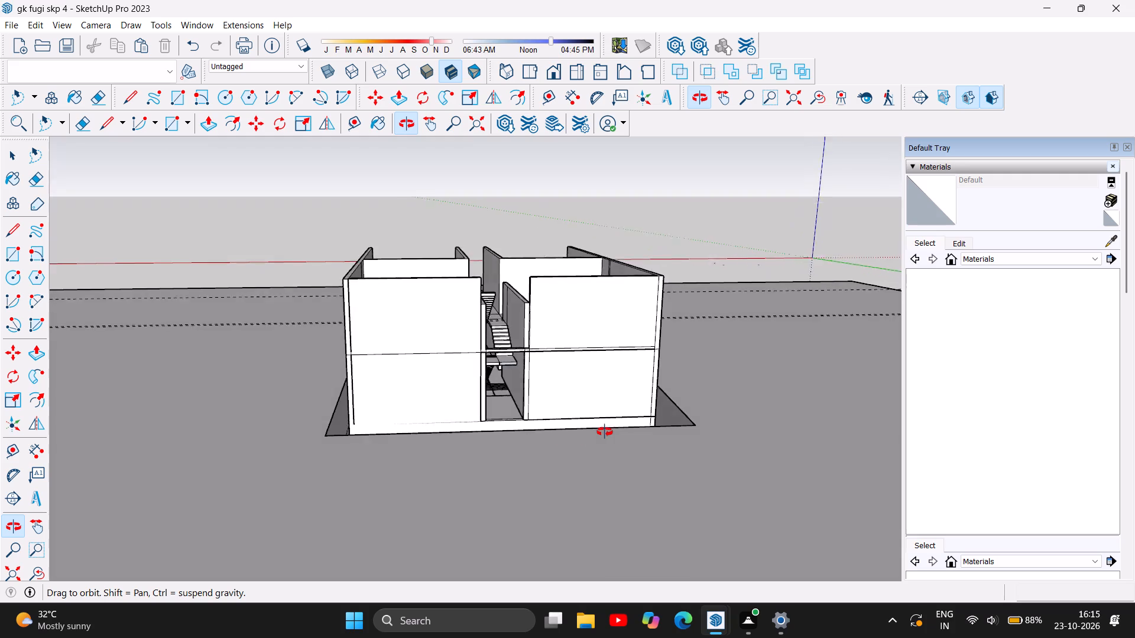
drag(605, 432, 556, 443)
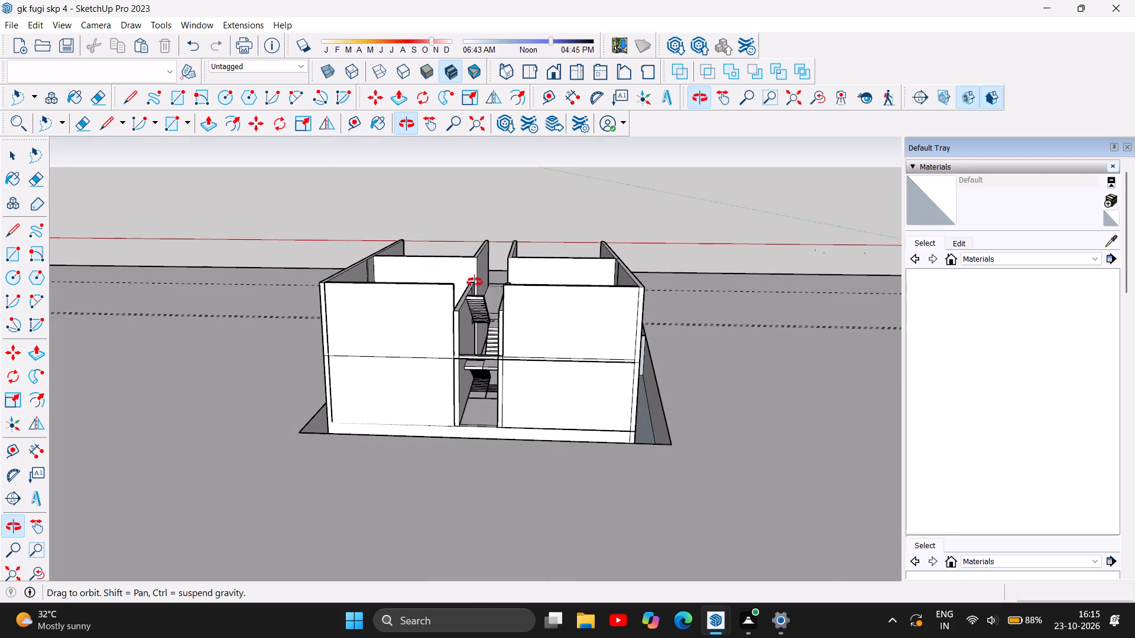
scroll(463, 315, up, 6)
drag(496, 405, 636, 362)
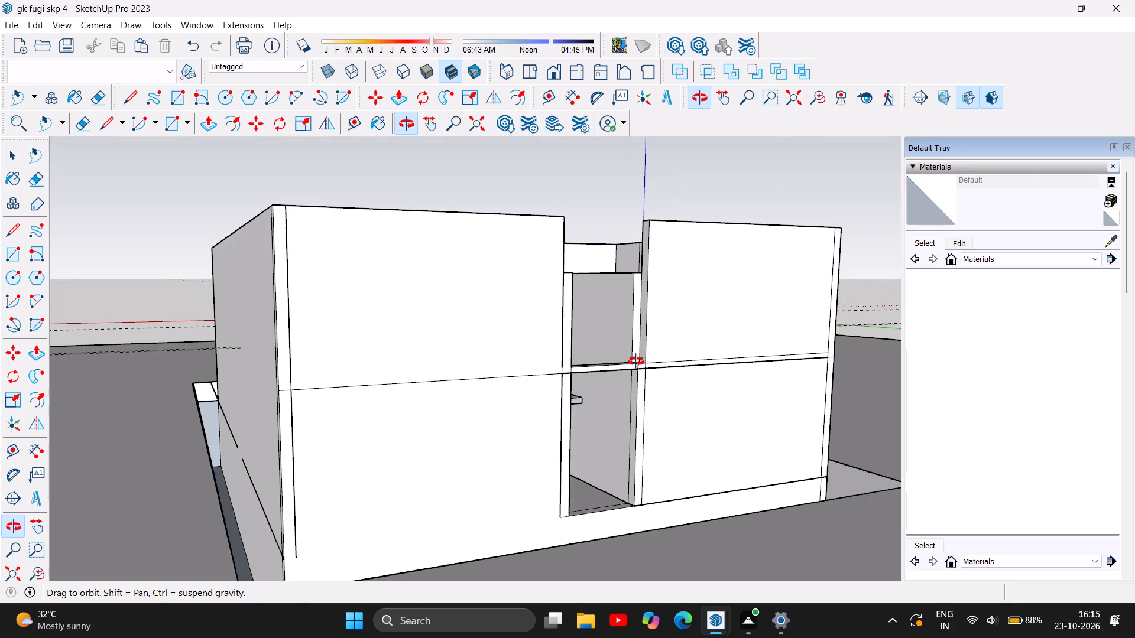
drag(636, 362, 545, 378)
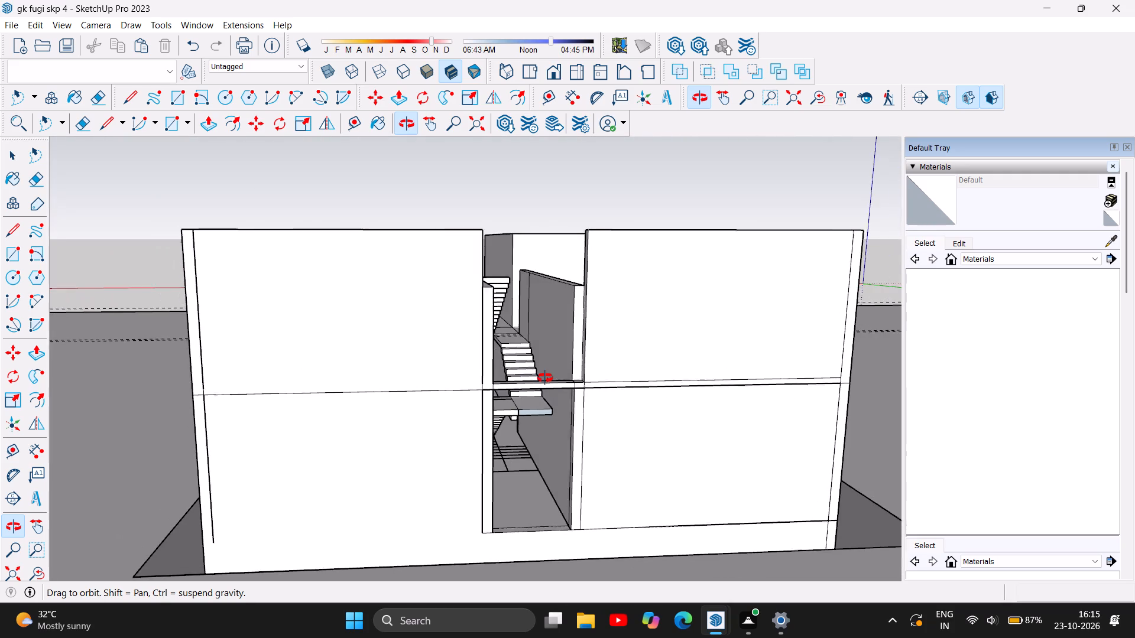
drag(545, 378, 173, 344)
drag(541, 376, 220, 355)
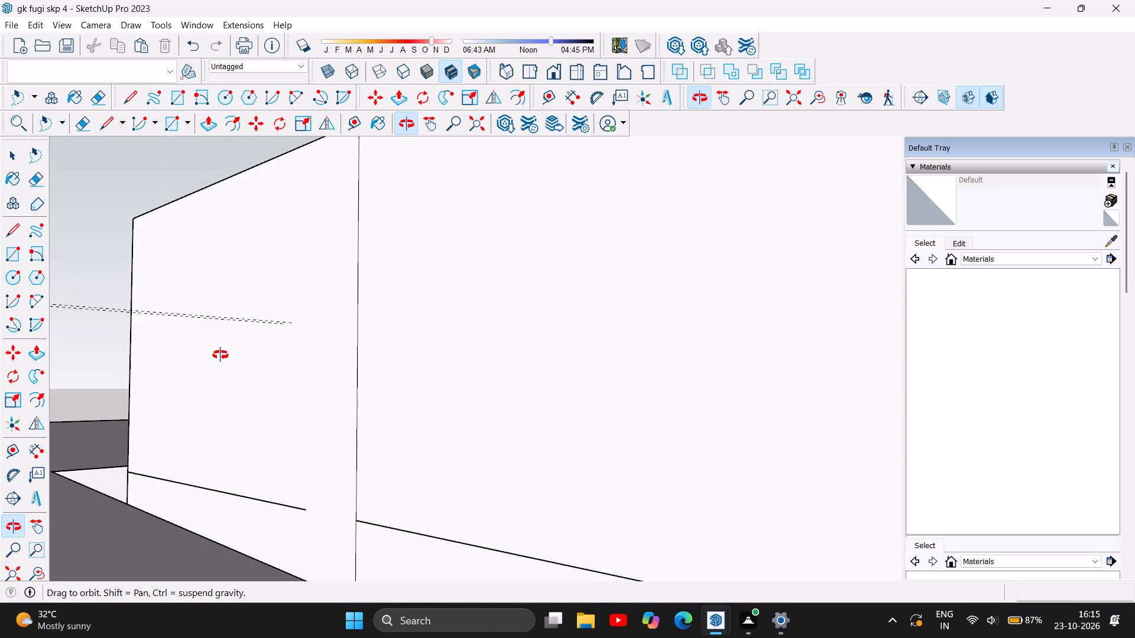
Examine the building's open front from above and both sides, including the upper floor slab, rooms and front steps.
drag(420, 344, 298, 402)
scroll(327, 318, down, 11)
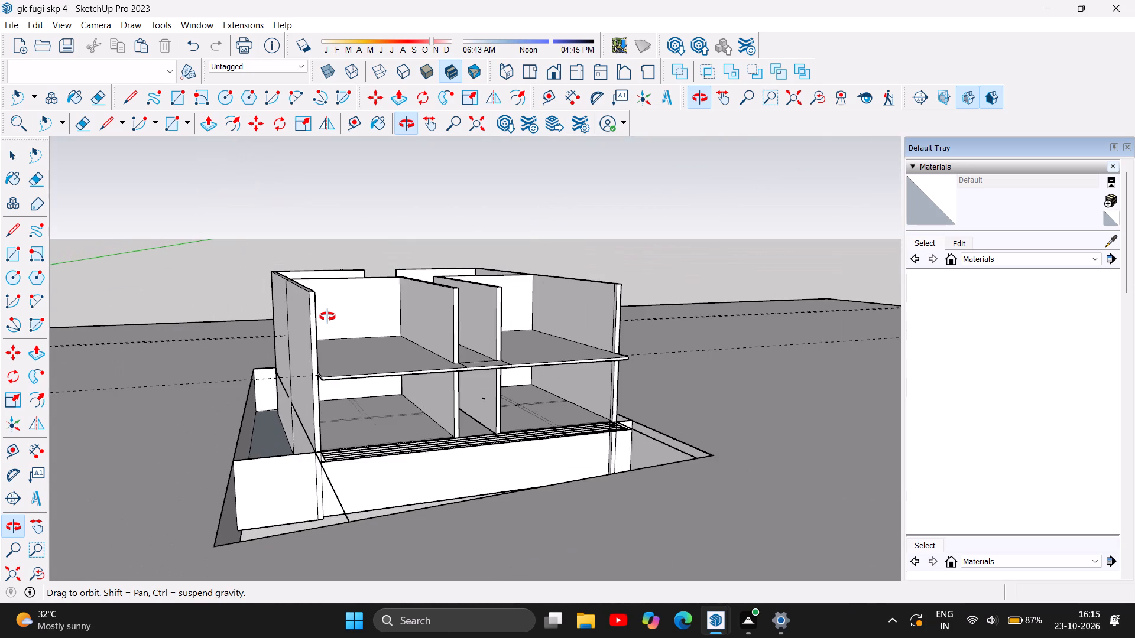
drag(539, 375, 628, 579)
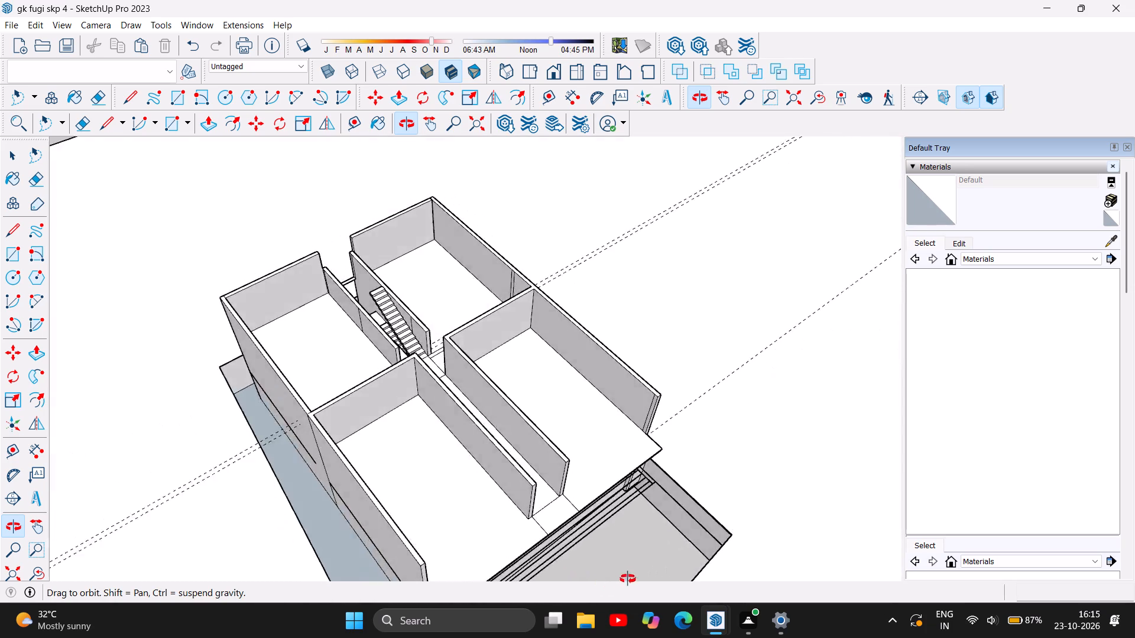
drag(628, 579, 734, 388)
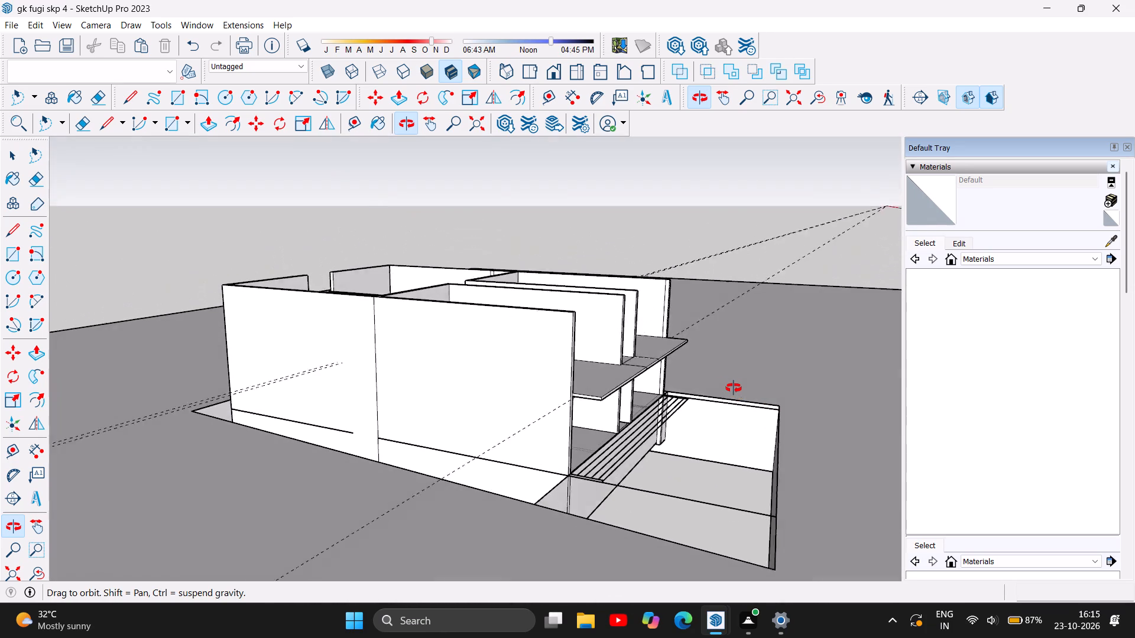
drag(734, 388, 387, 389)
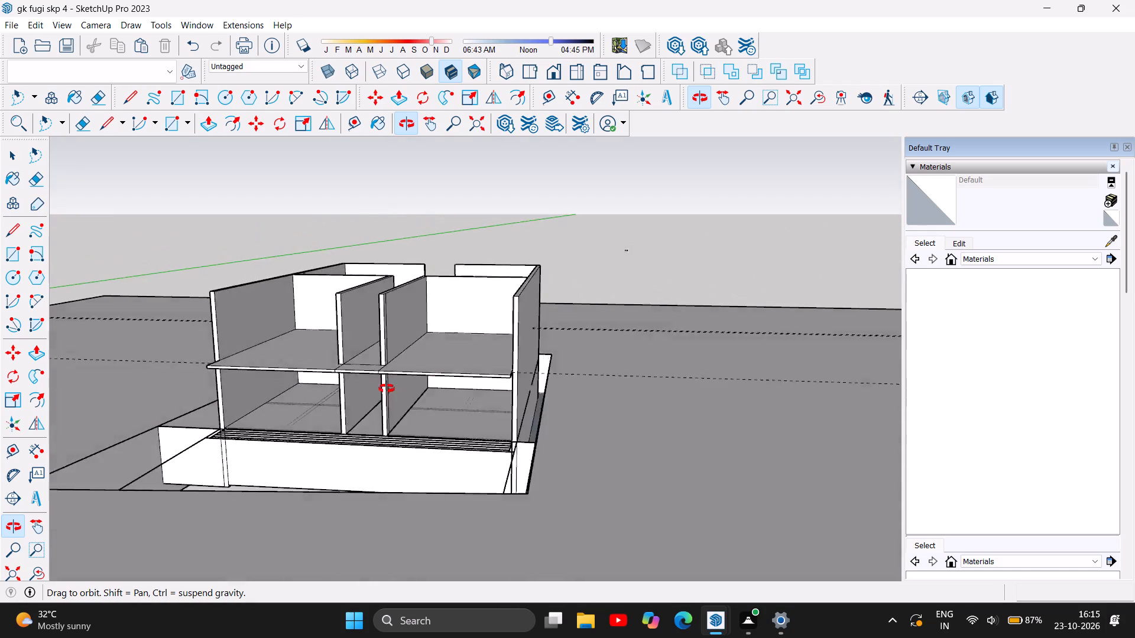
drag(387, 389, 288, 350)
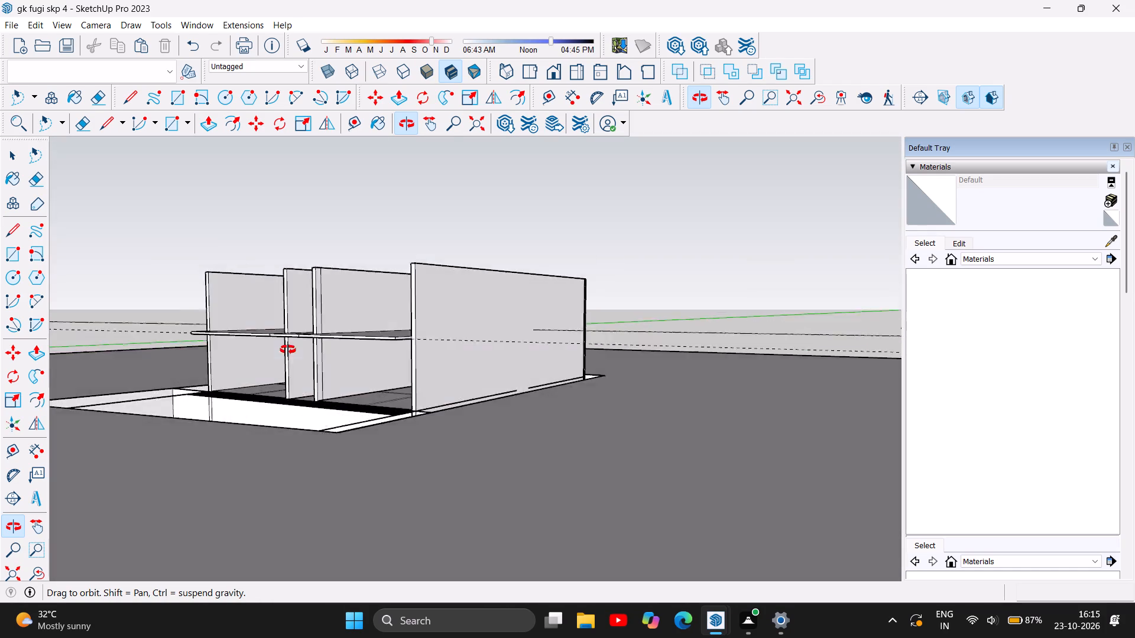
drag(288, 350, 669, 390)
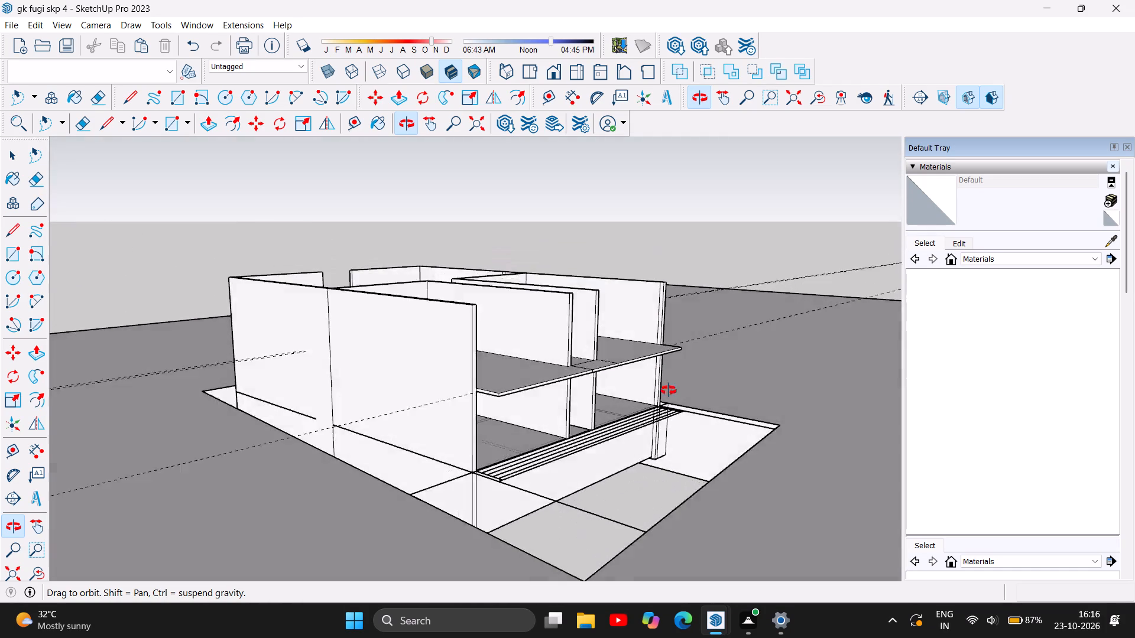
drag(669, 390, 460, 461)
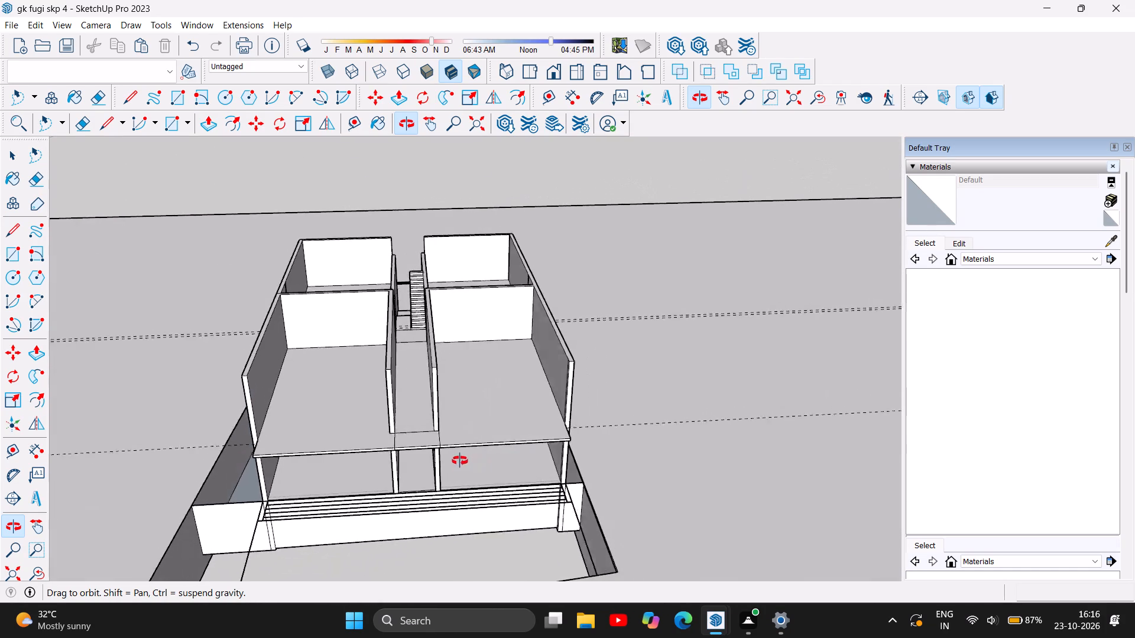
drag(460, 461, 562, 391)
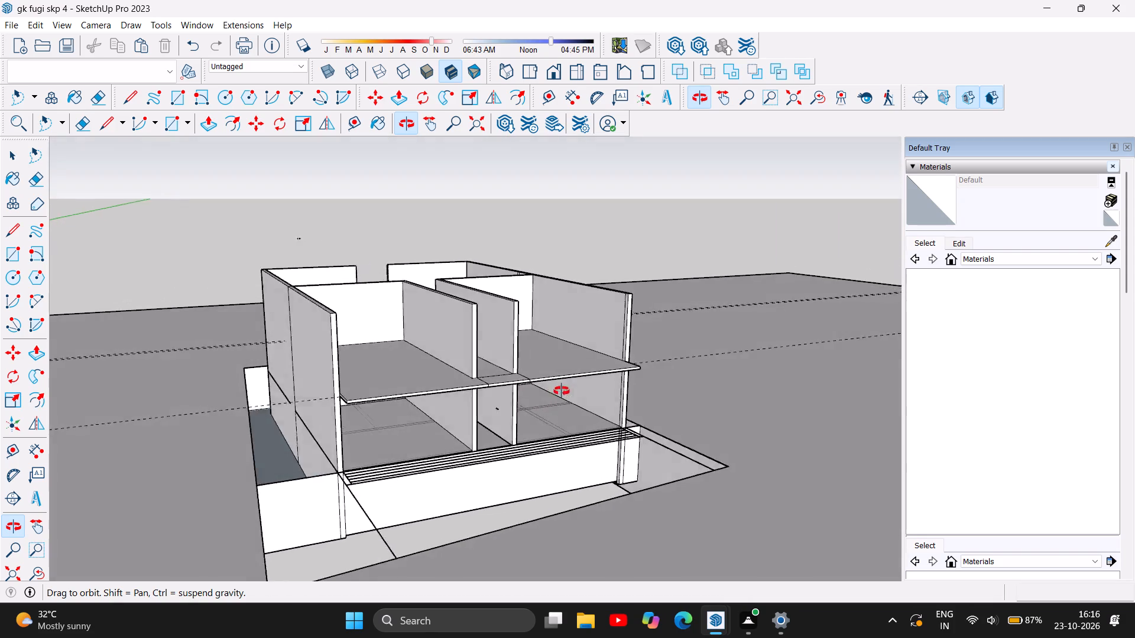
drag(562, 391, 667, 382)
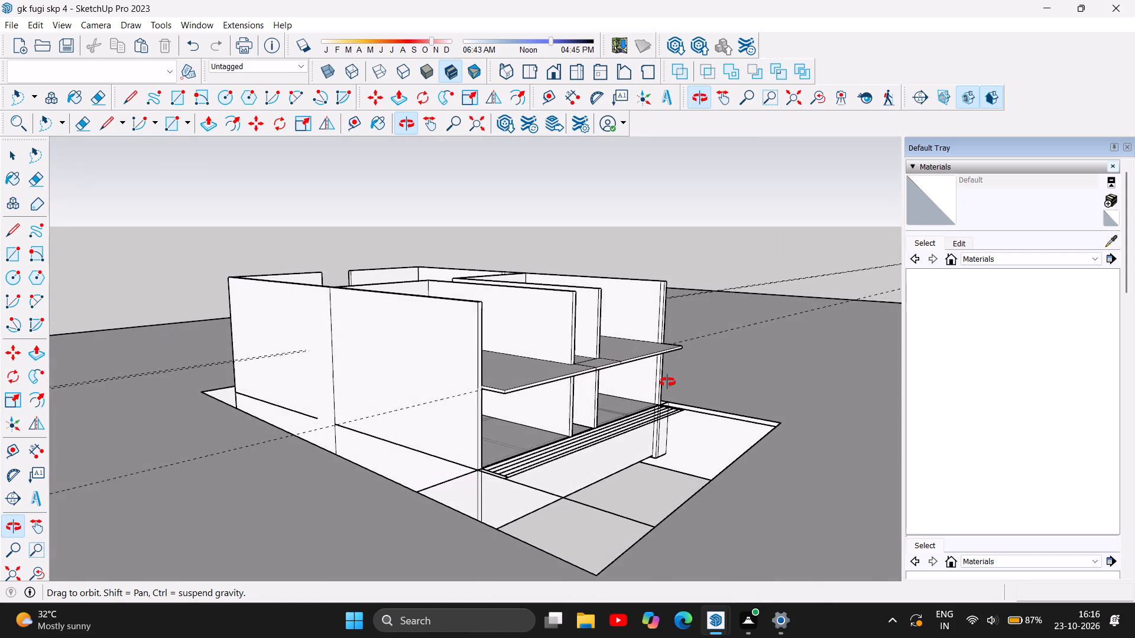
drag(667, 382, 534, 381)
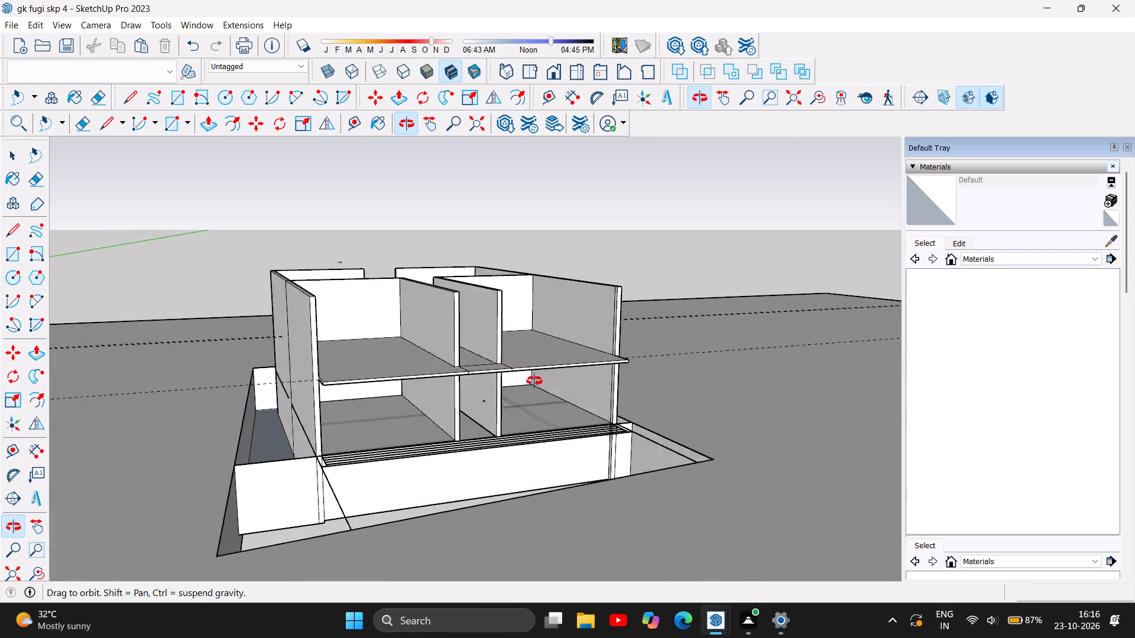
drag(534, 381, 463, 395)
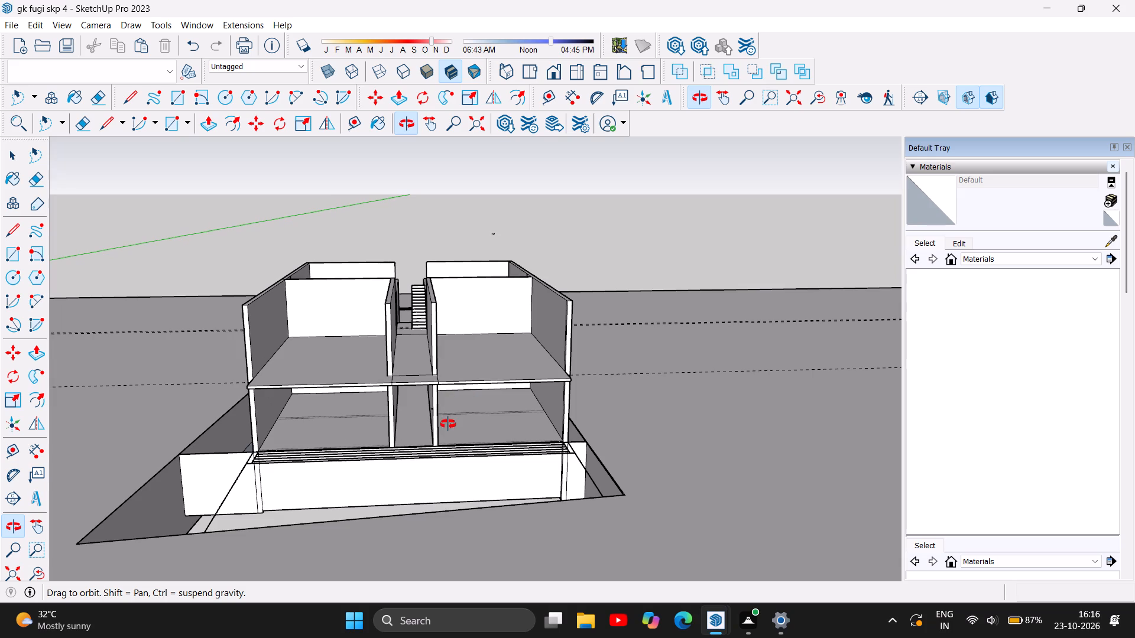
Examine the lower and upper flights and the landing from inside the ground-floor corridor, looking in from the open front.
drag(448, 424, 452, 359)
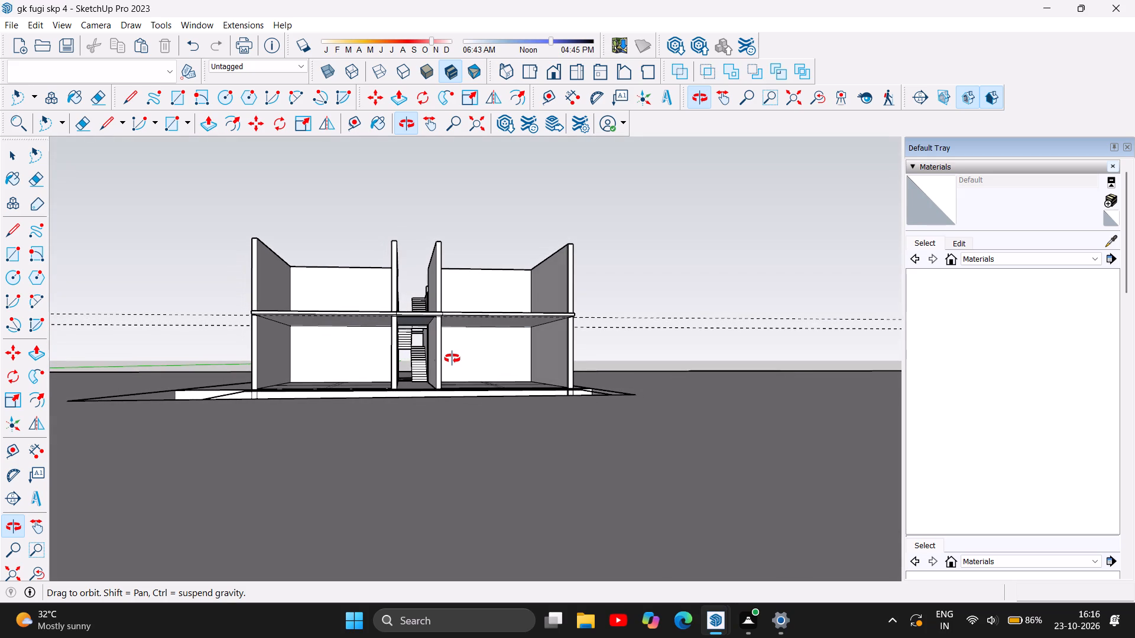
drag(452, 359, 447, 366)
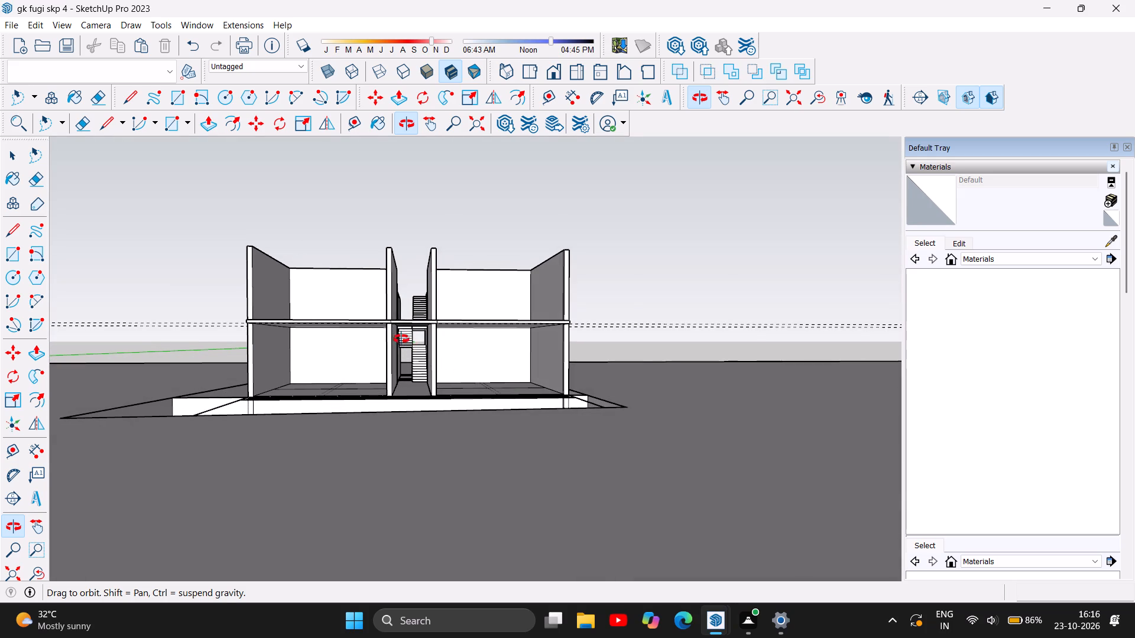
scroll(401, 339, up, 4)
drag(446, 419, 433, 422)
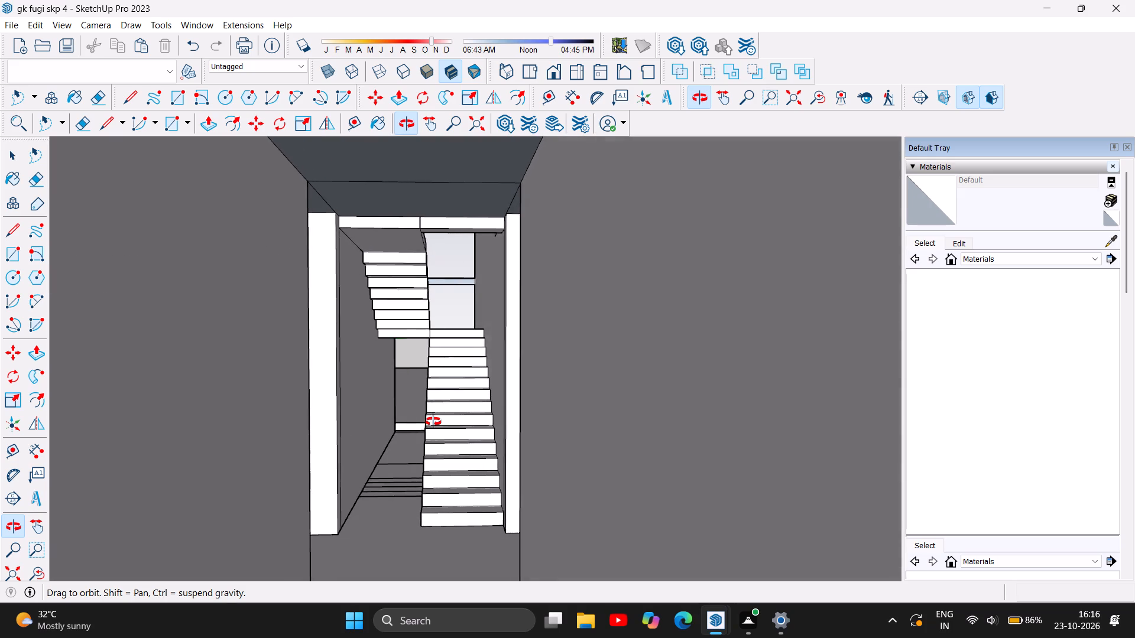
drag(433, 422, 431, 411)
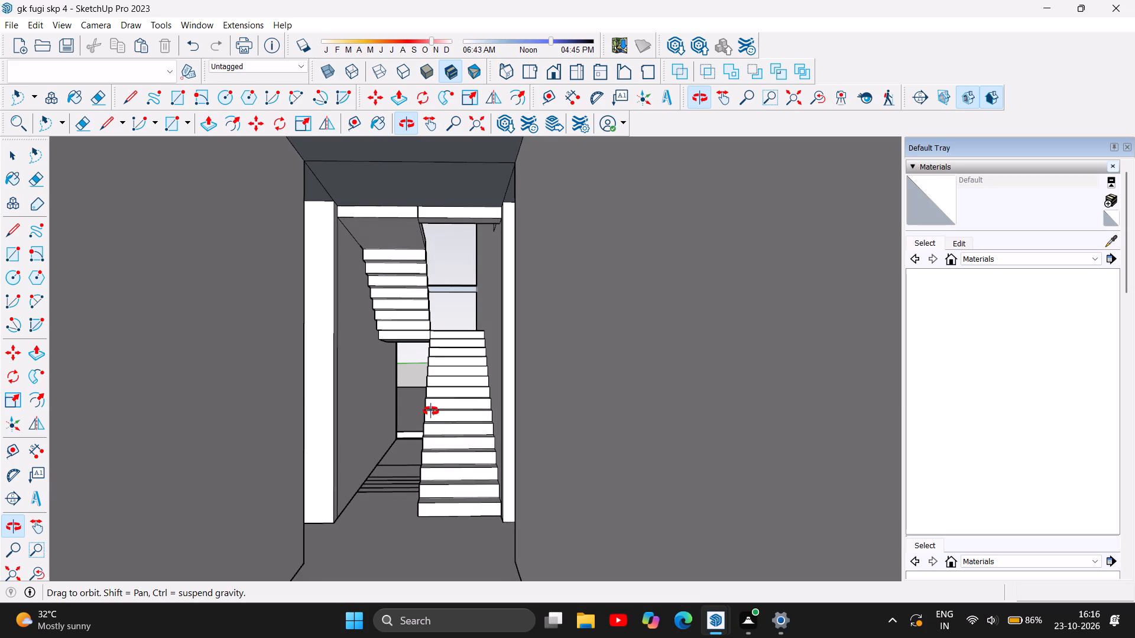
drag(431, 411, 431, 408)
scroll(452, 395, up, 2)
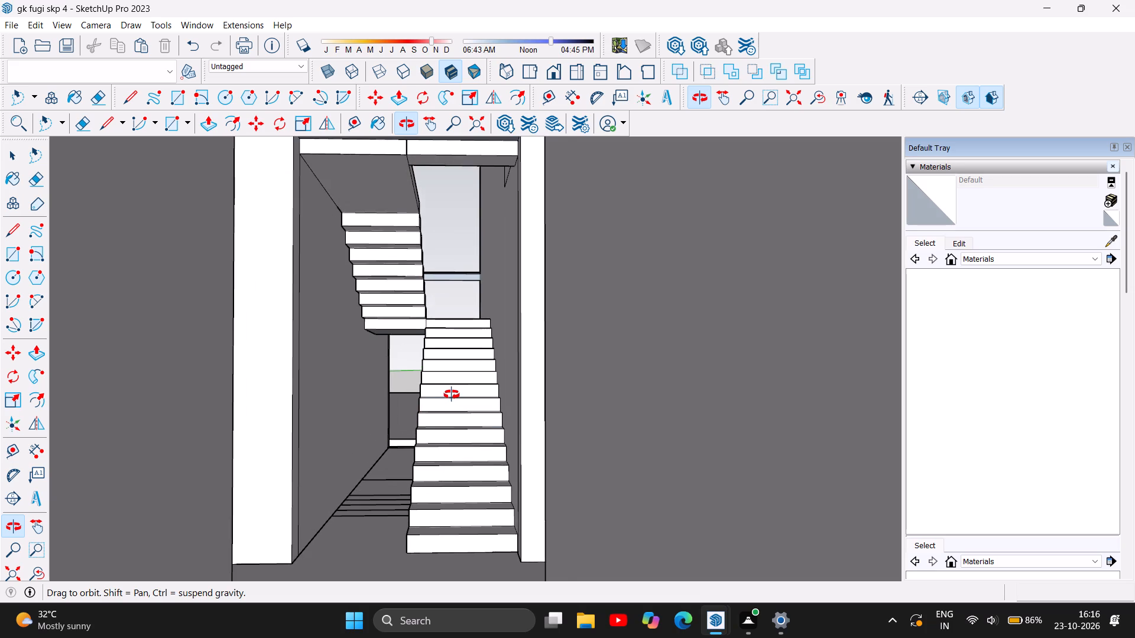
scroll(452, 395, up, 4)
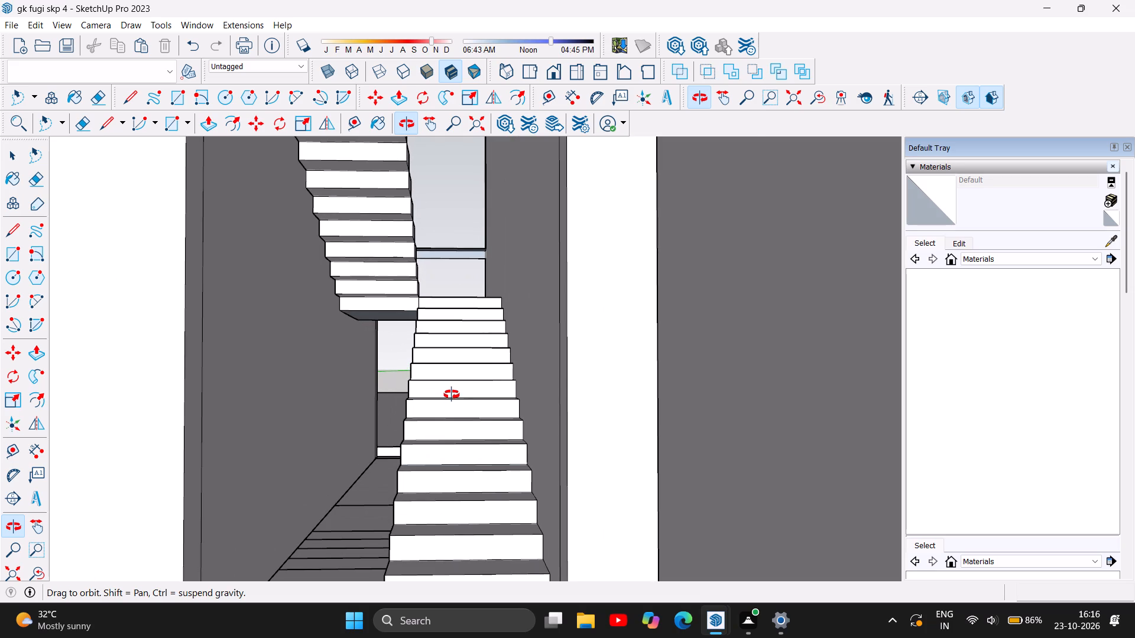
scroll(452, 395, up, 2)
scroll(452, 395, down, 11)
drag(420, 405, 440, 402)
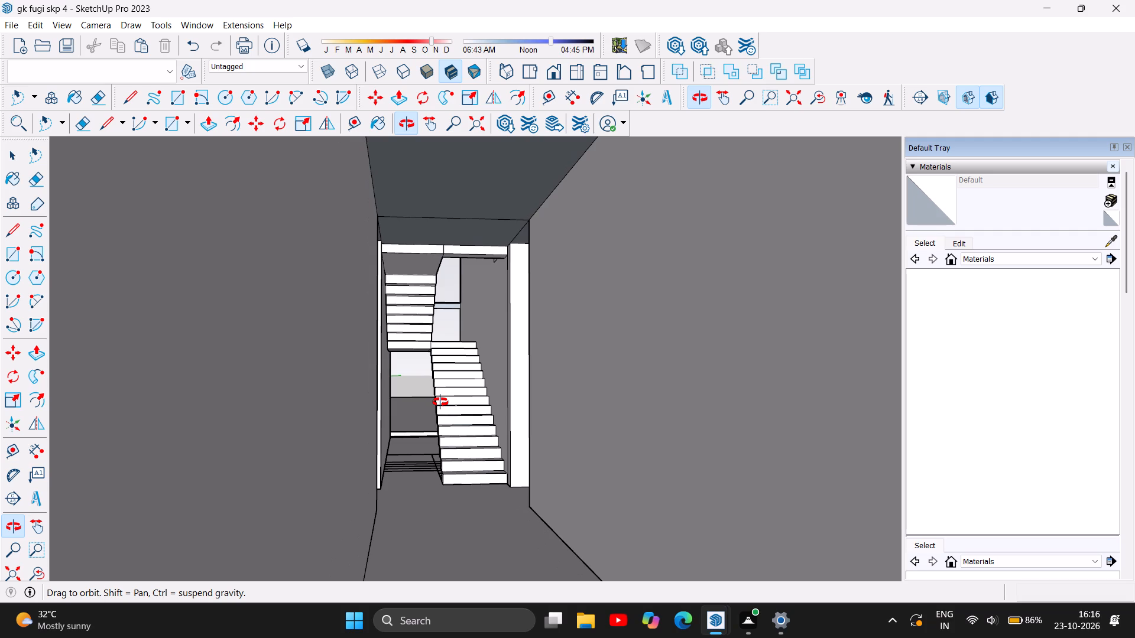
drag(440, 402, 433, 407)
scroll(433, 407, up, 1)
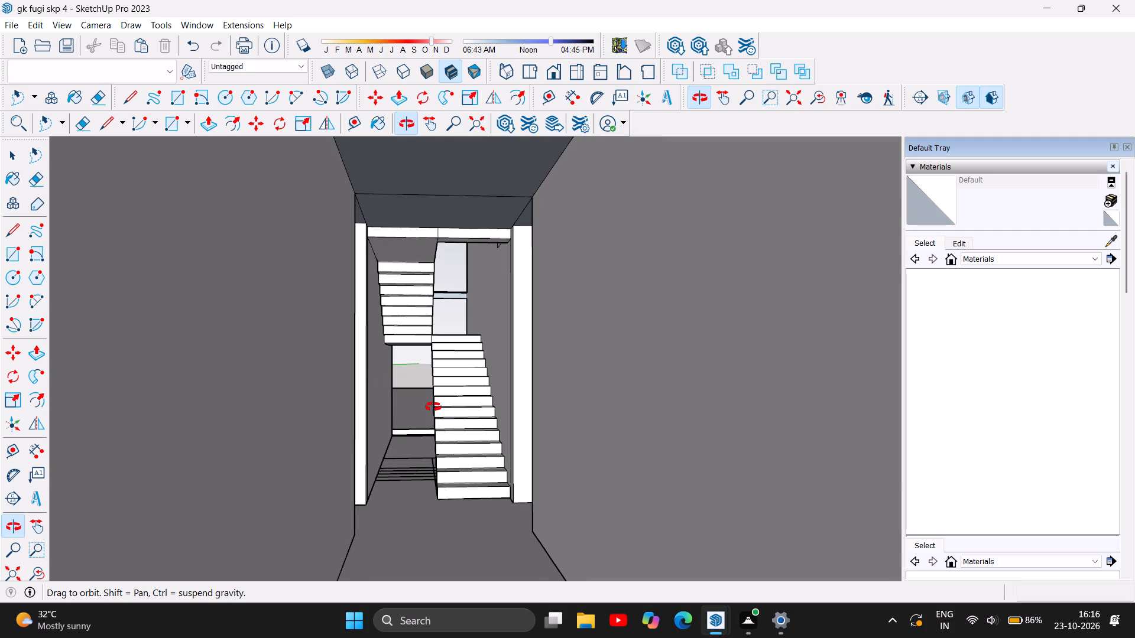
scroll(433, 407, up, 4)
scroll(375, 350, up, 3)
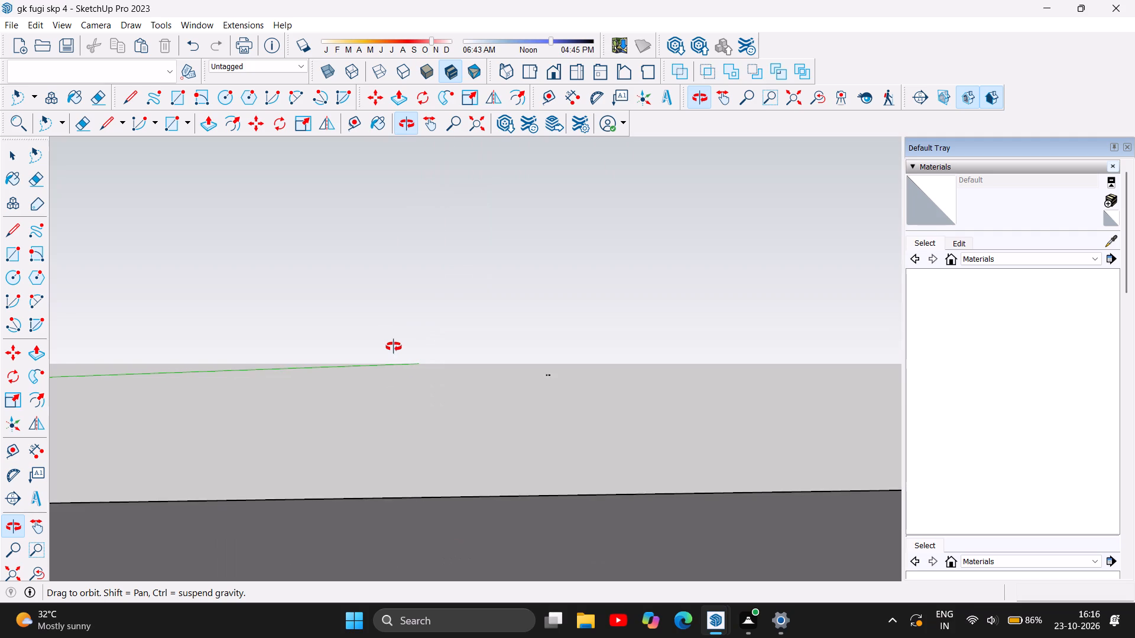
scroll(394, 347, down, 7)
scroll(436, 390, down, 5)
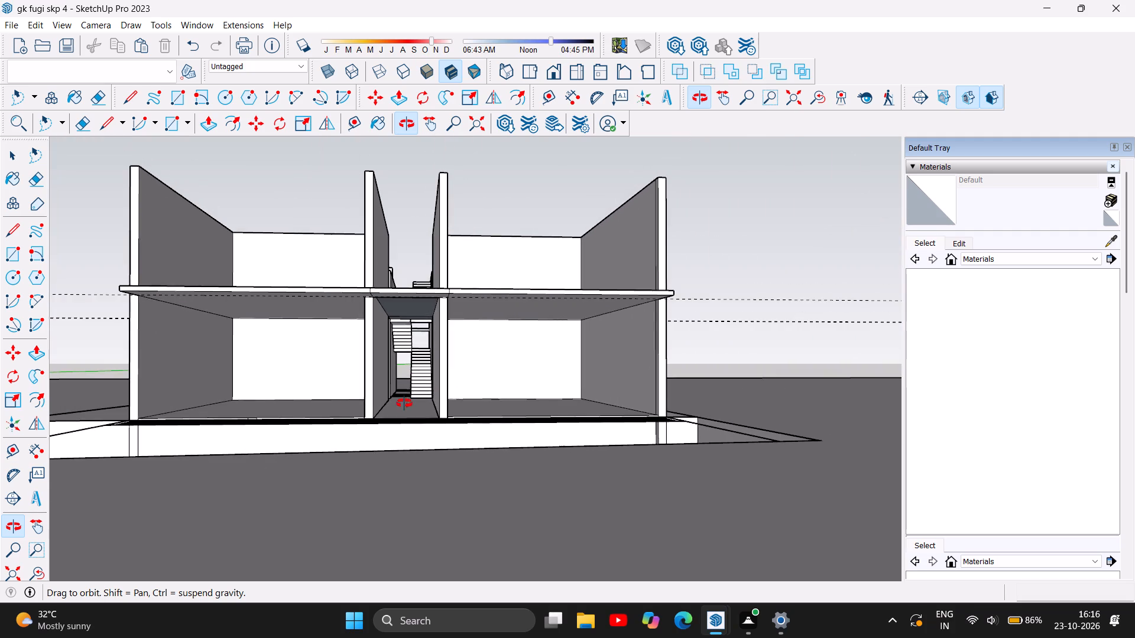
Examine the staircase and corridor across both floors from the open front up to a steep view over the rooms.
drag(406, 401, 404, 419)
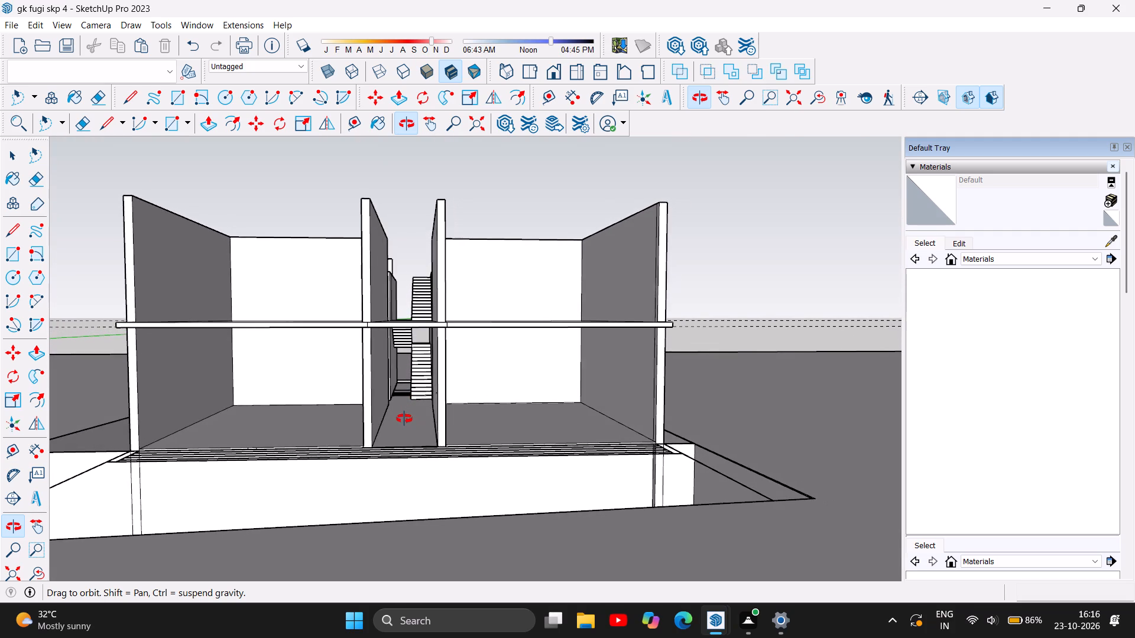
drag(404, 419, 403, 419)
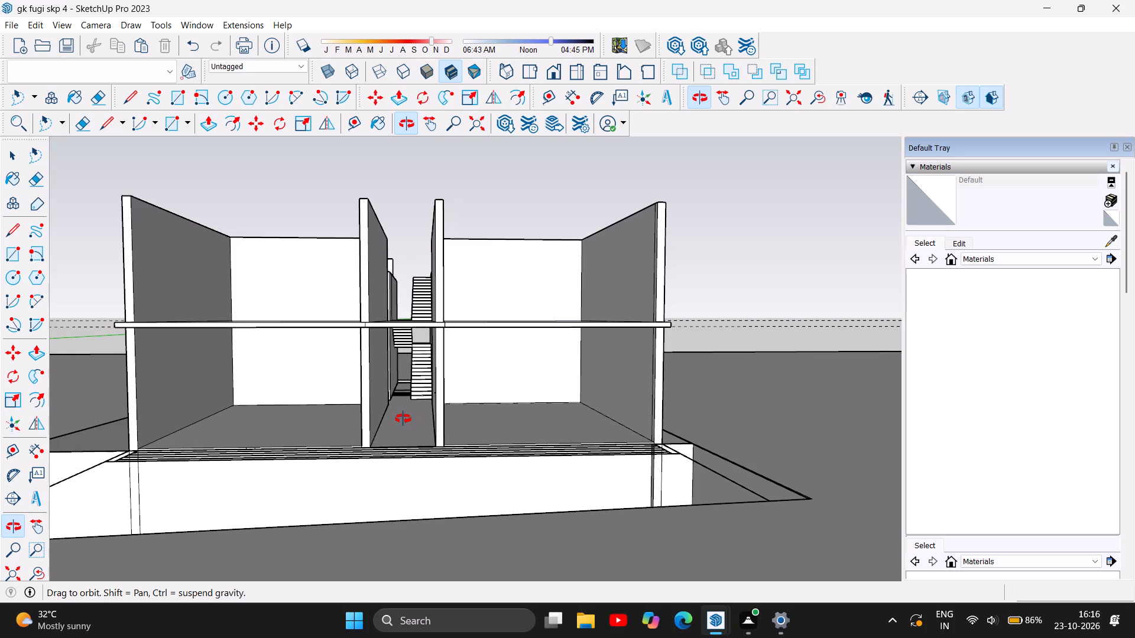
drag(410, 414, 420, 412)
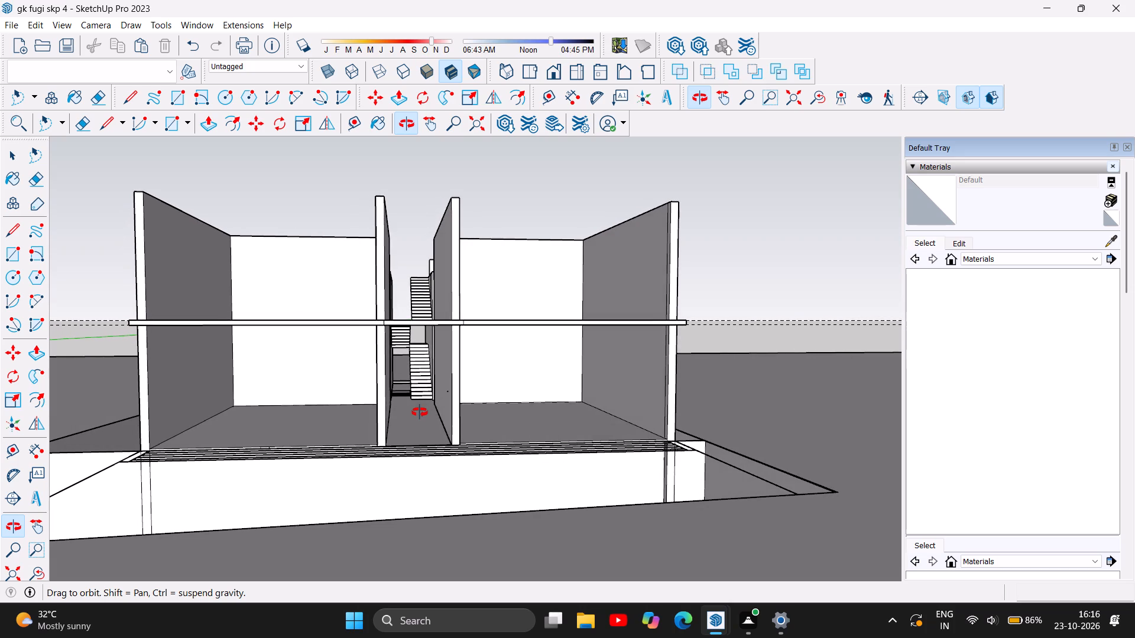
drag(420, 412, 413, 429)
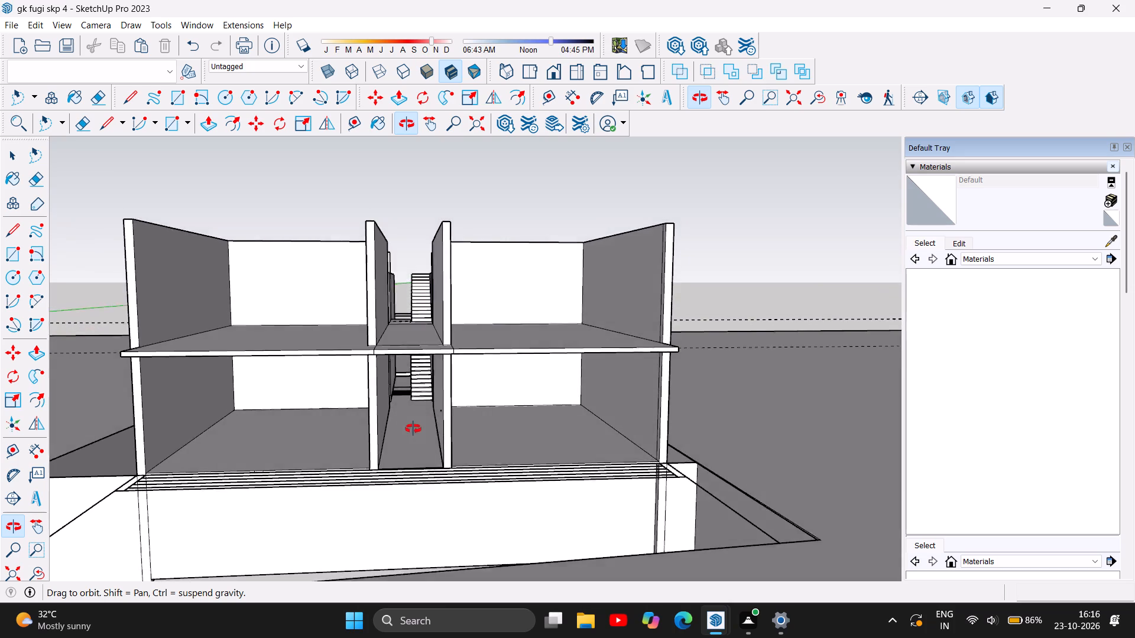
drag(413, 429, 413, 536)
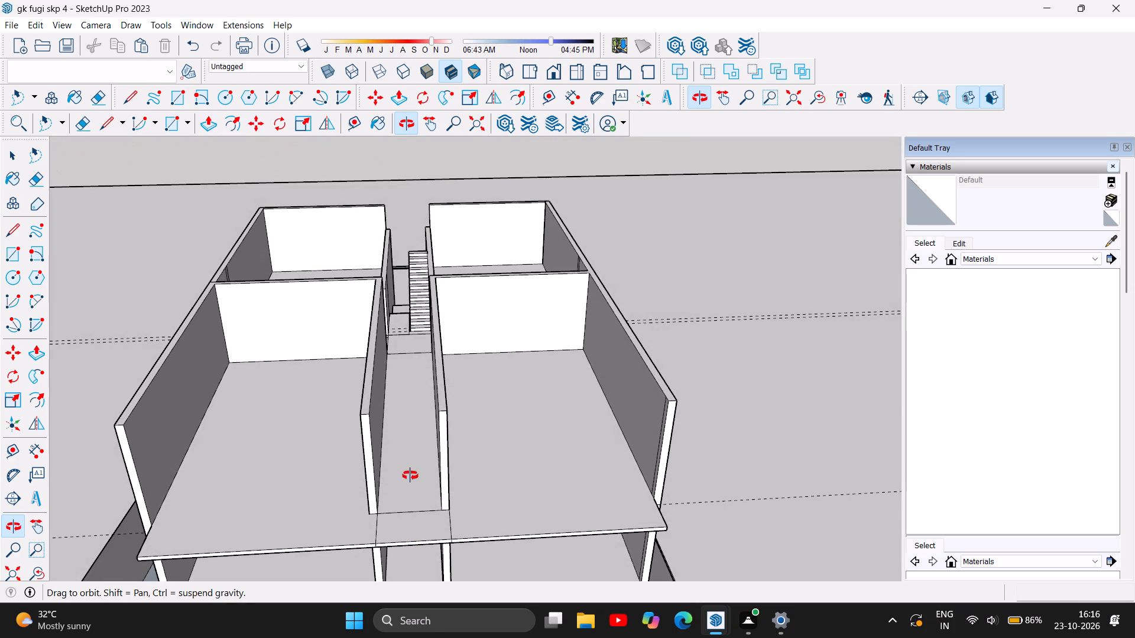
drag(408, 445, 408, 548)
drag(395, 438, 395, 519)
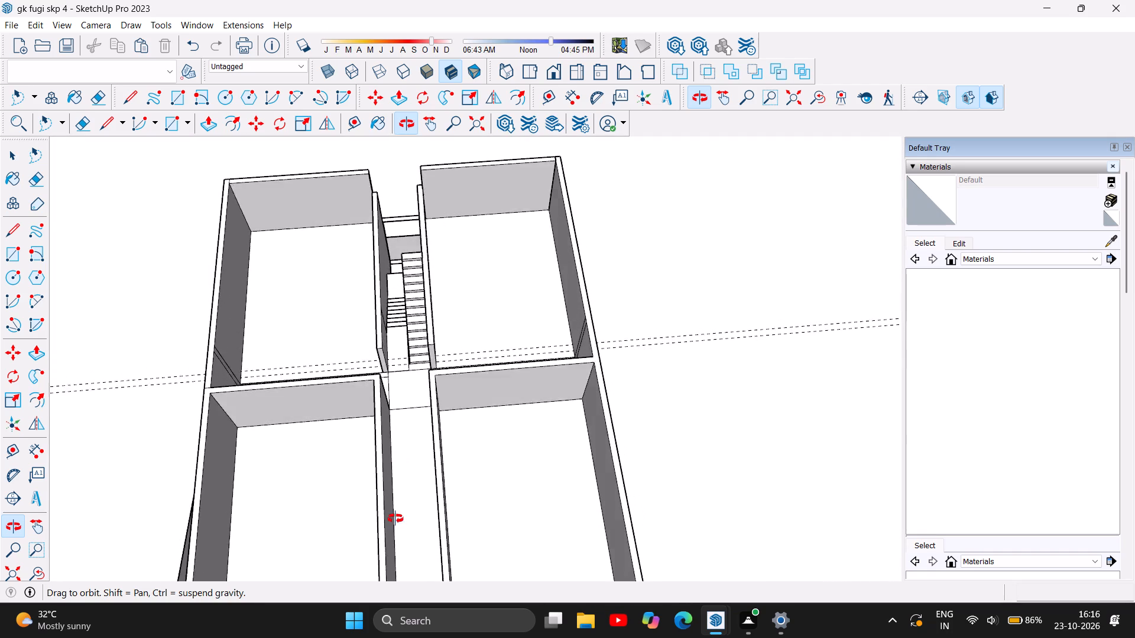
drag(395, 519, 393, 544)
drag(400, 444, 404, 515)
drag(415, 467, 168, 344)
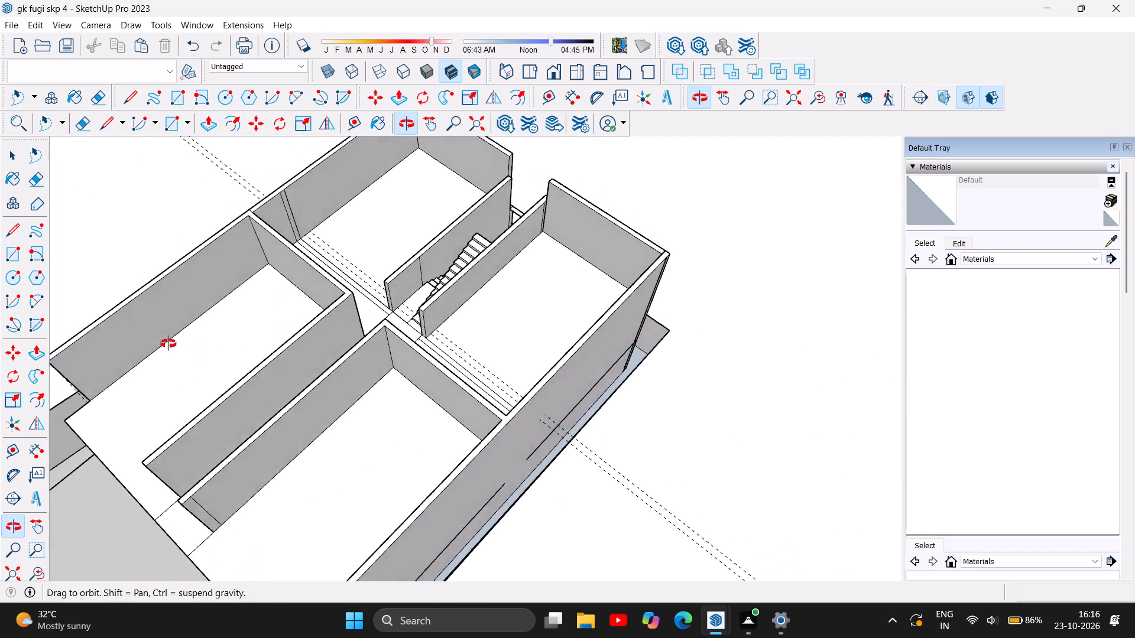
Examine the staircase and the rooms around it from above, including the foot of the topmost flight between the corridor walls.
drag(168, 344, 485, 298)
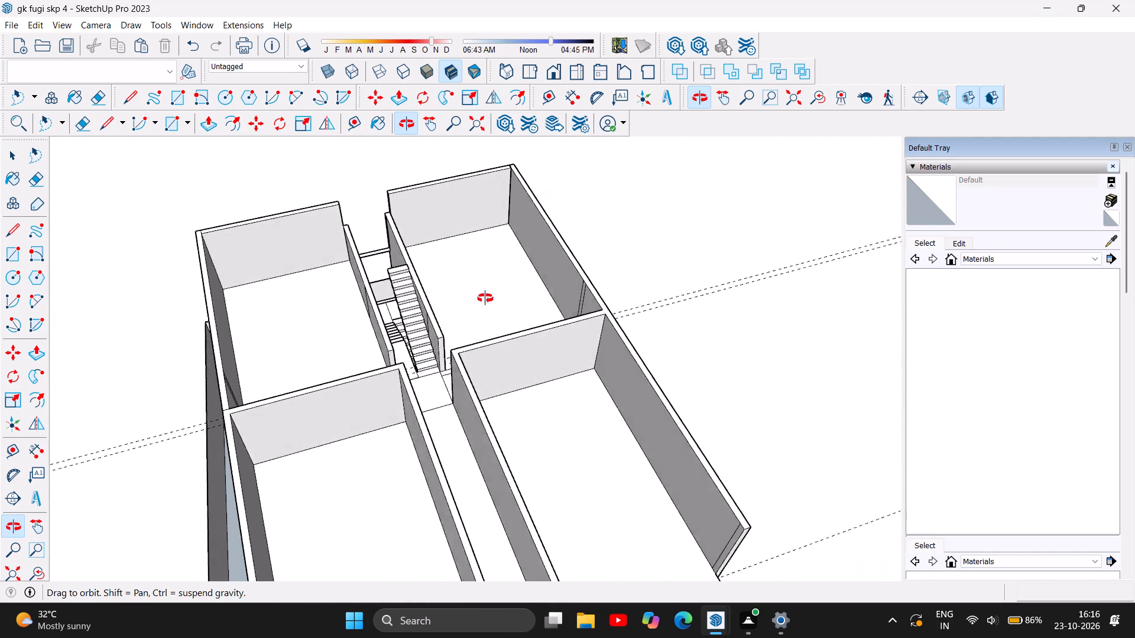
drag(485, 298, 508, 298)
drag(415, 360, 536, 384)
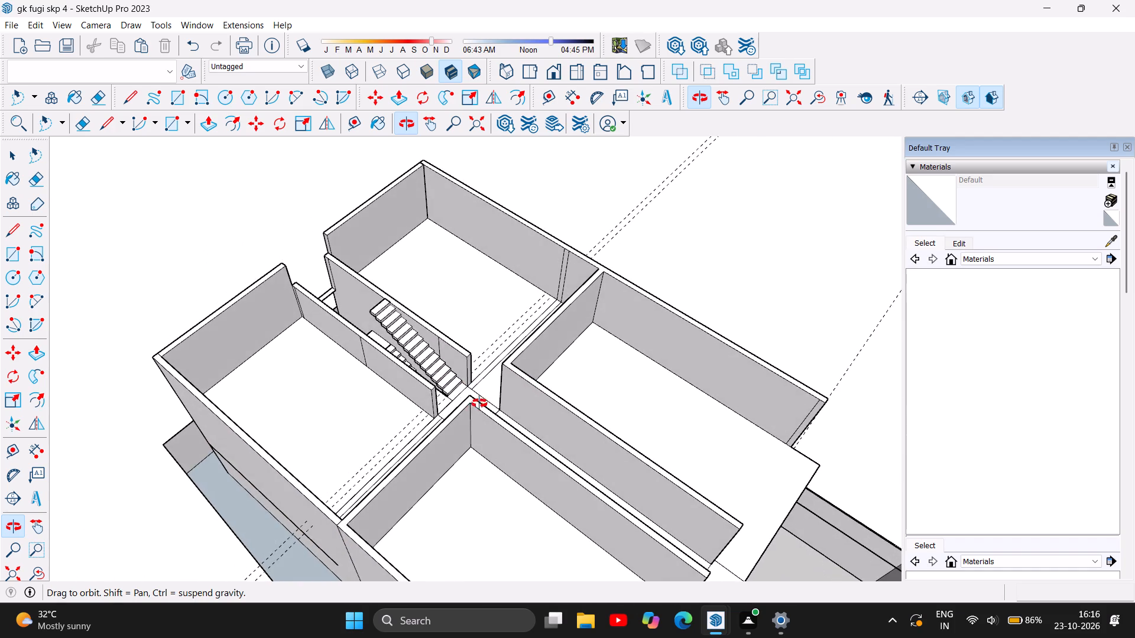
drag(441, 399, 537, 393)
drag(432, 392, 523, 393)
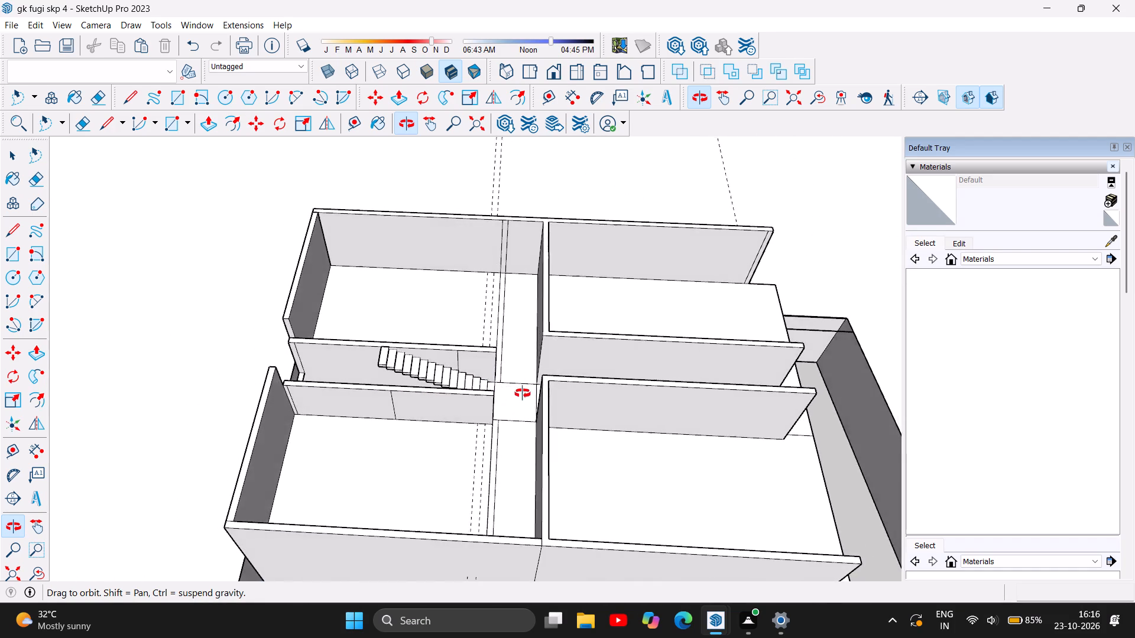
drag(523, 393, 258, 390)
drag(426, 374, 207, 352)
scroll(400, 346, up, 7)
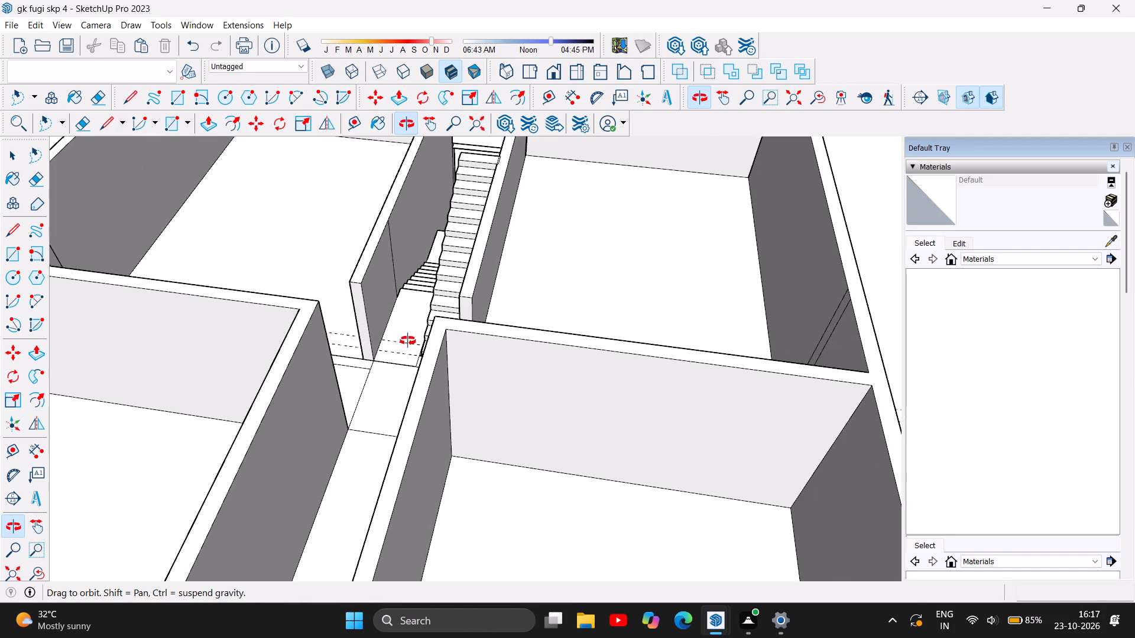
scroll(412, 325, up, 4)
drag(377, 321, 441, 333)
drag(406, 329, 602, 324)
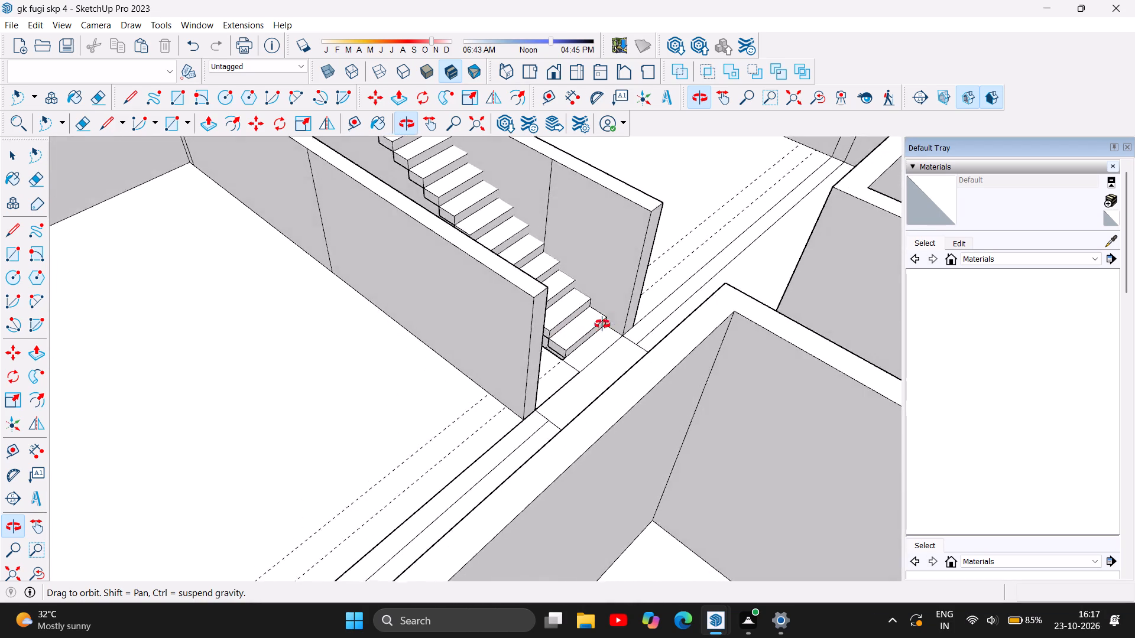
drag(602, 324, 446, 290)
Examine the upper floor and stairwell from above, working round the building's side to the stair-gap end.
scroll(488, 336, down, 9)
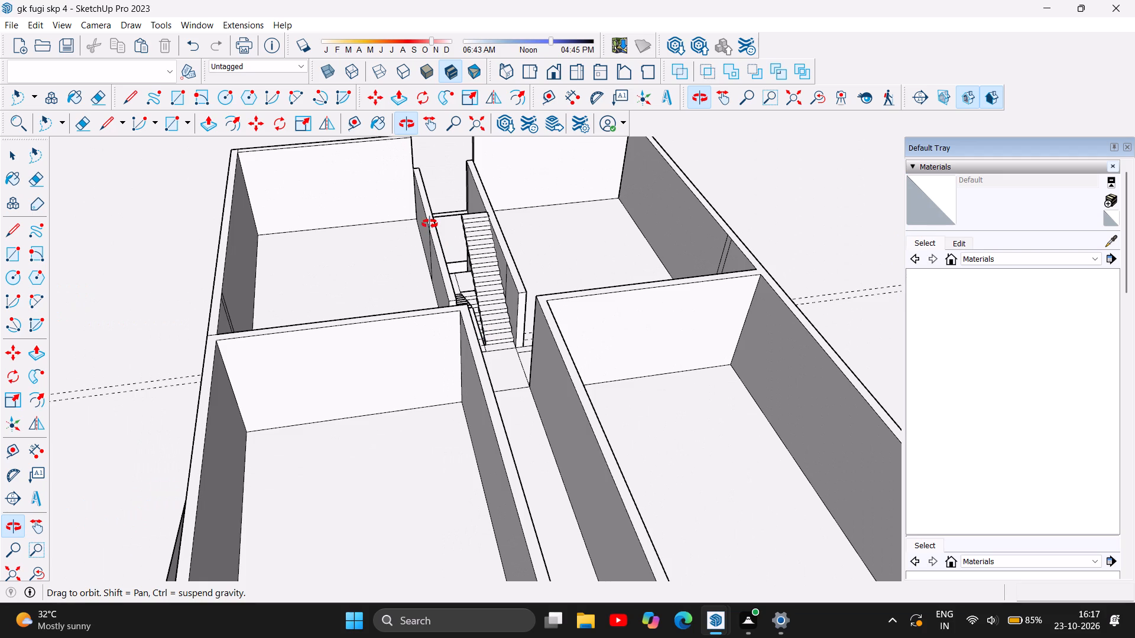
drag(430, 224, 594, 181)
drag(445, 229, 507, 244)
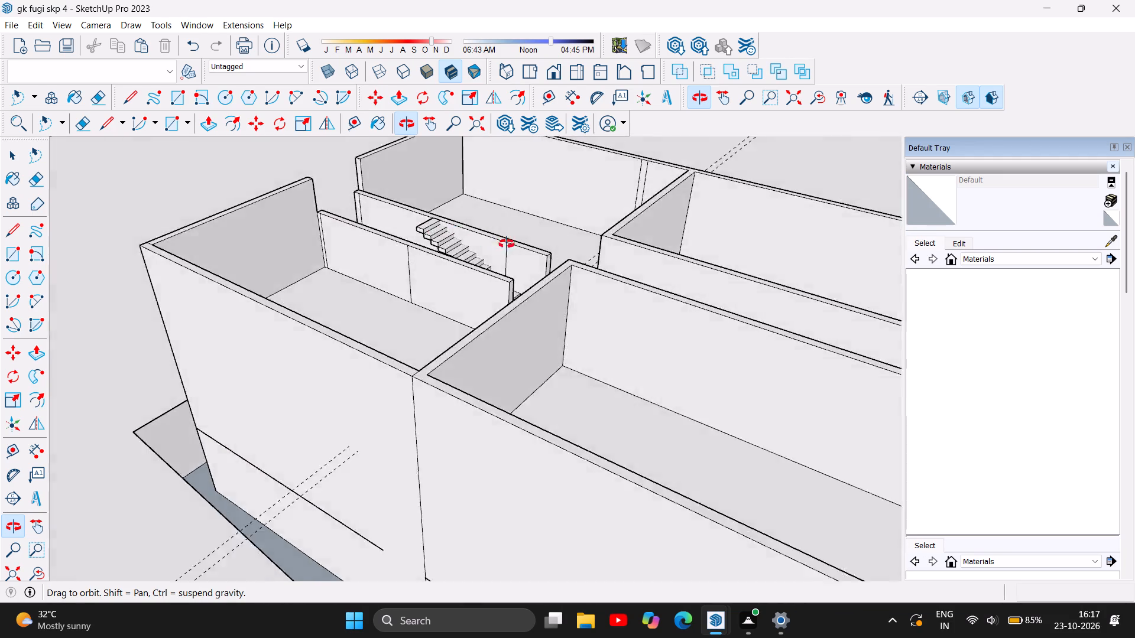
drag(507, 244, 637, 256)
drag(377, 242, 564, 214)
drag(363, 272, 501, 273)
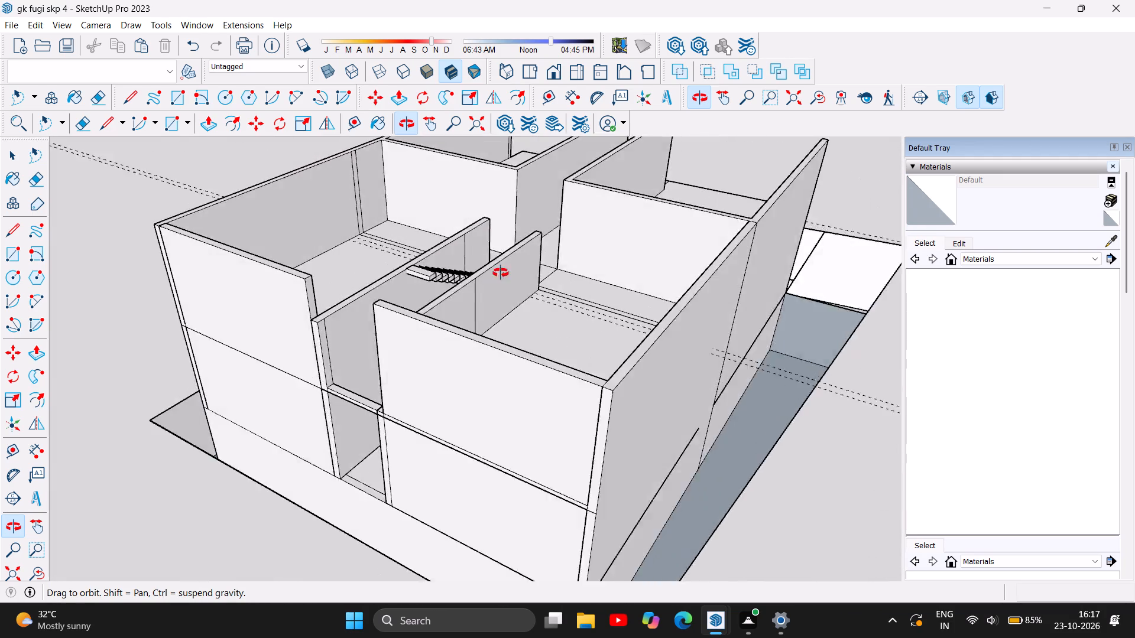
drag(501, 273, 552, 271)
drag(393, 301, 494, 300)
Paste the copied rectangular face between the corridor walls beside the topmost flight and nudge it about 3/16".
scroll(498, 285, up, 4)
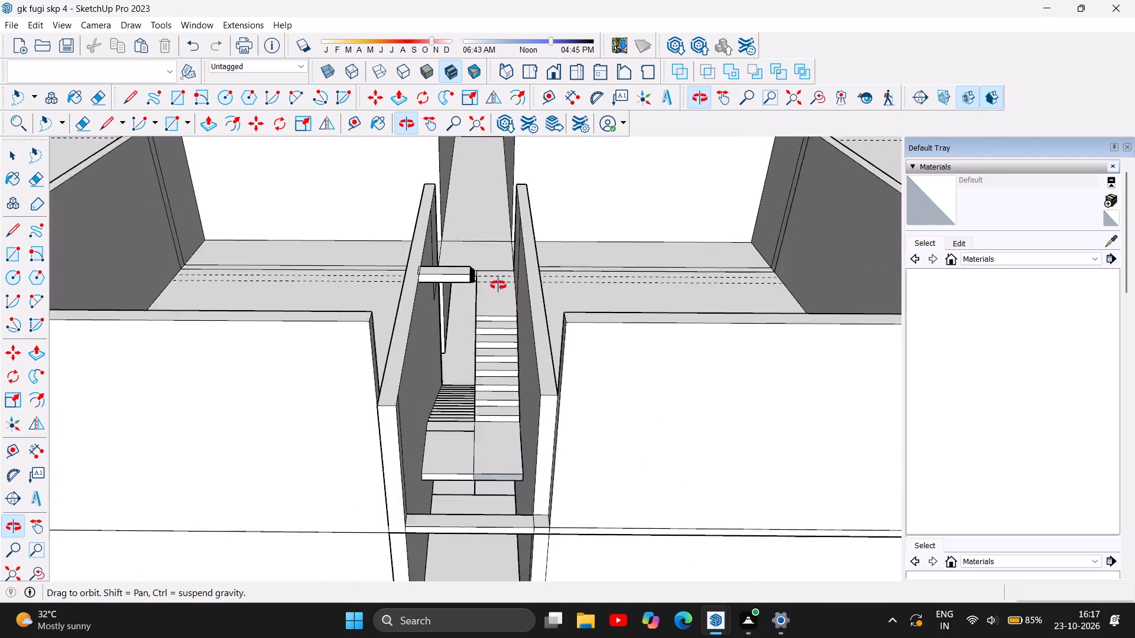
scroll(498, 285, up, 5)
scroll(481, 291, down, 4)
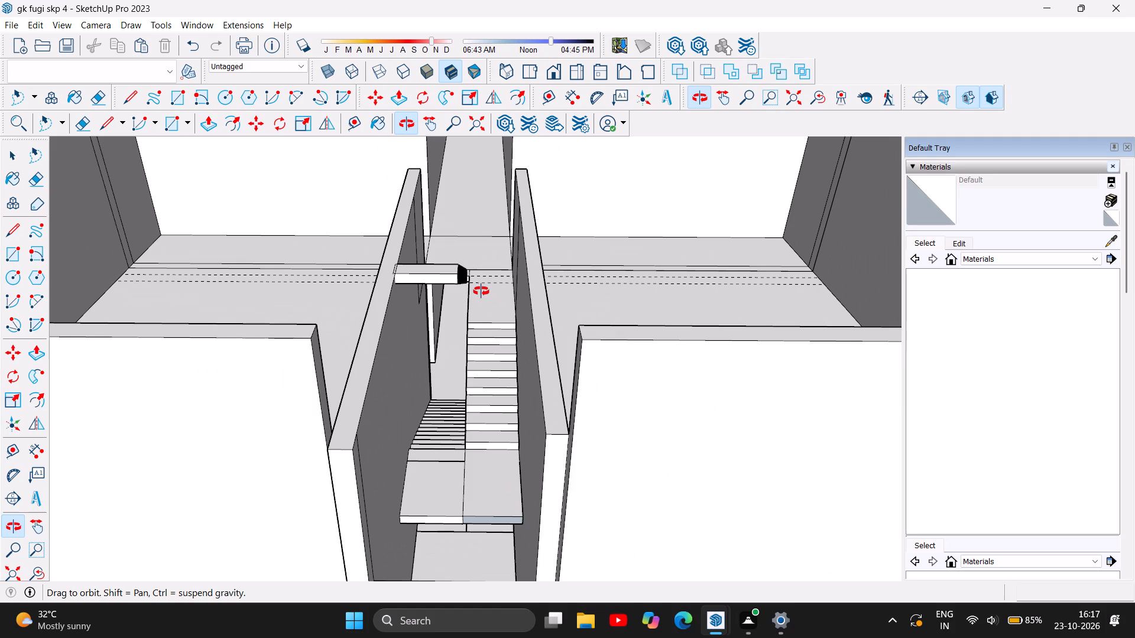
scroll(491, 276, up, 4)
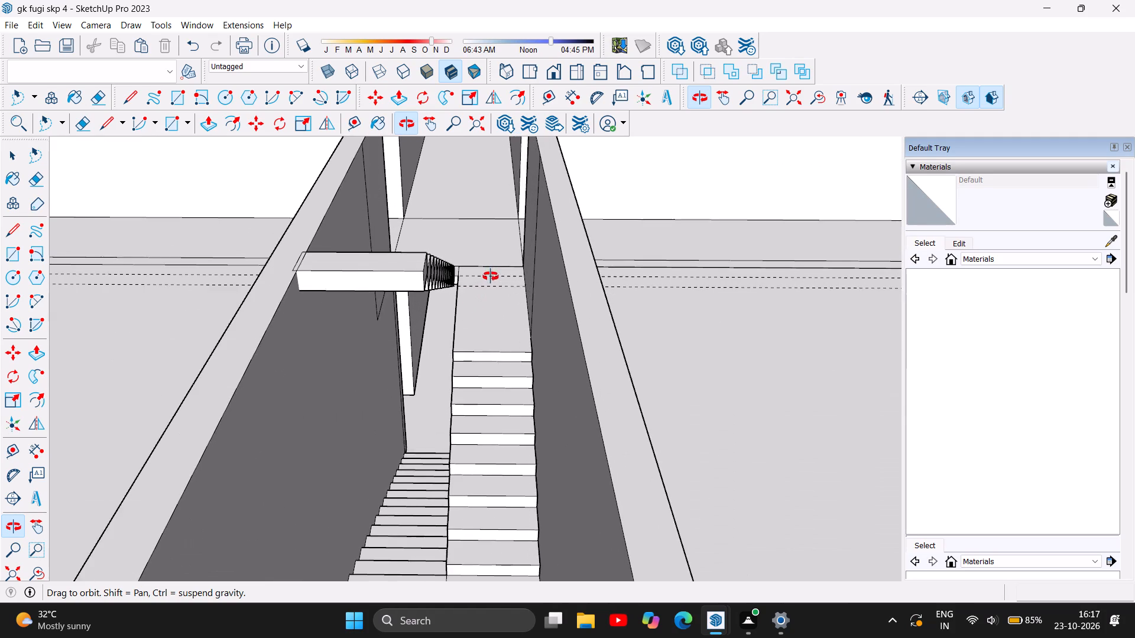
scroll(491, 276, up, 4)
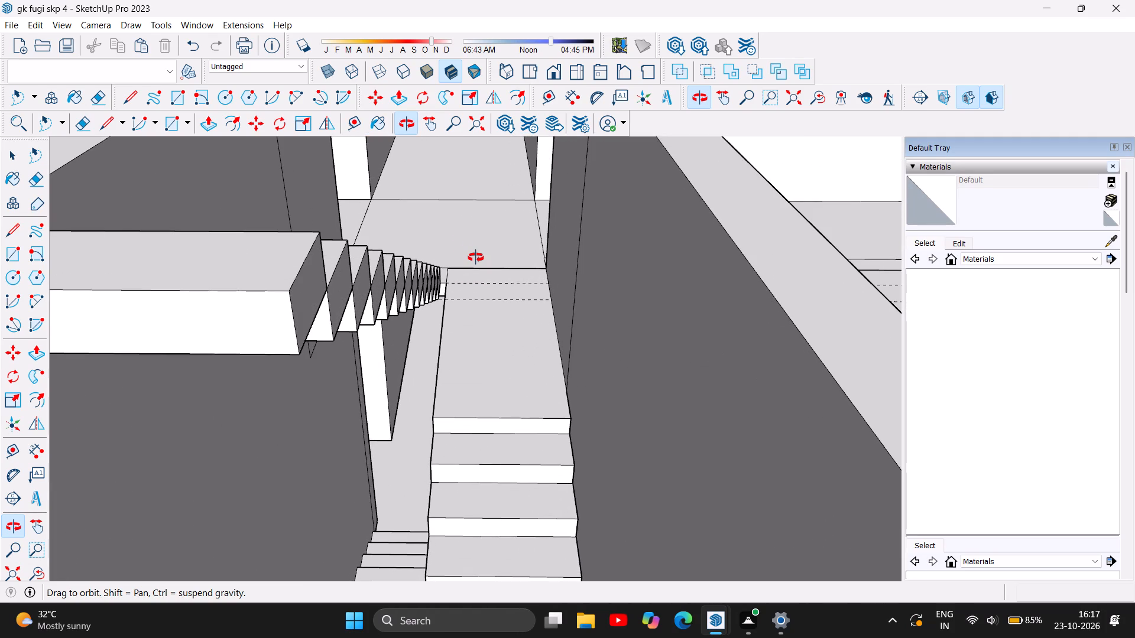
key(ctrl+v)
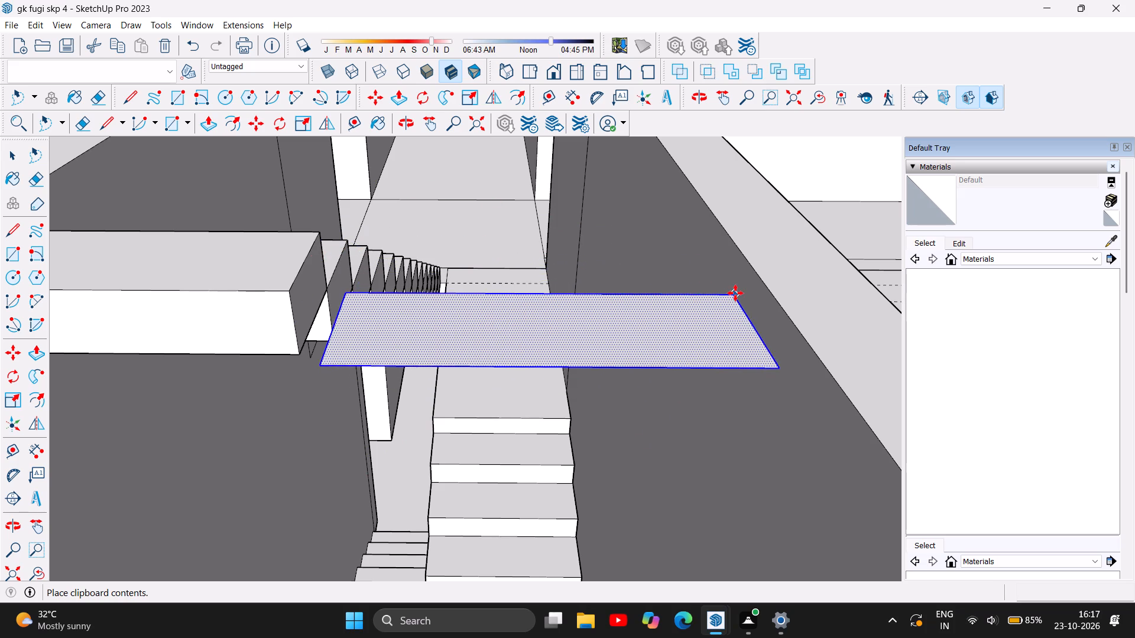
click(711, 246)
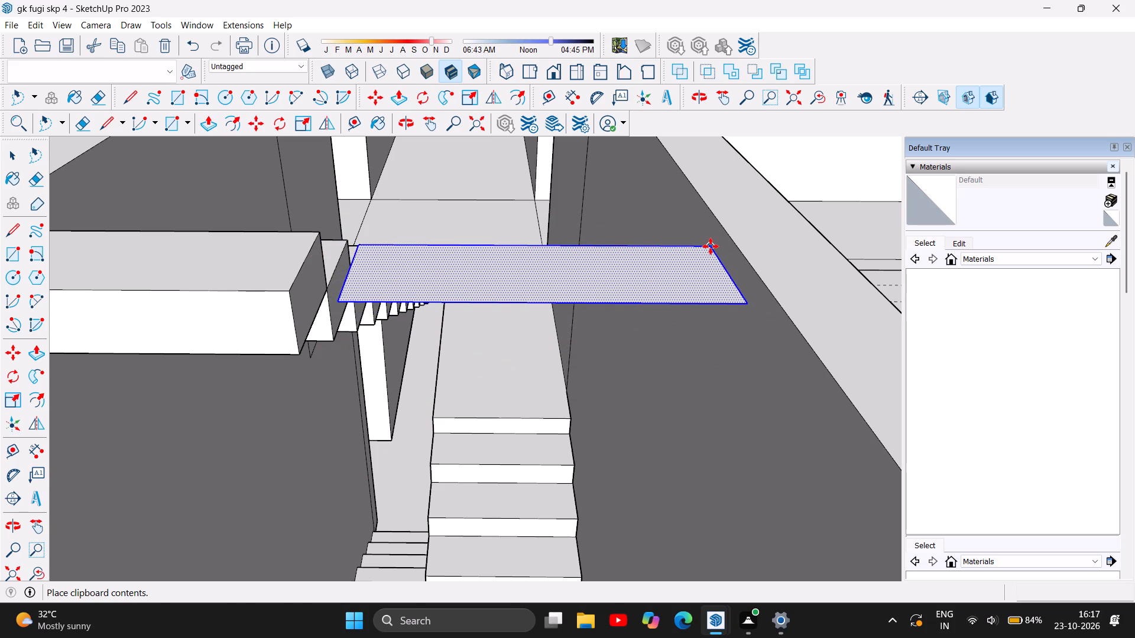
click(337, 300)
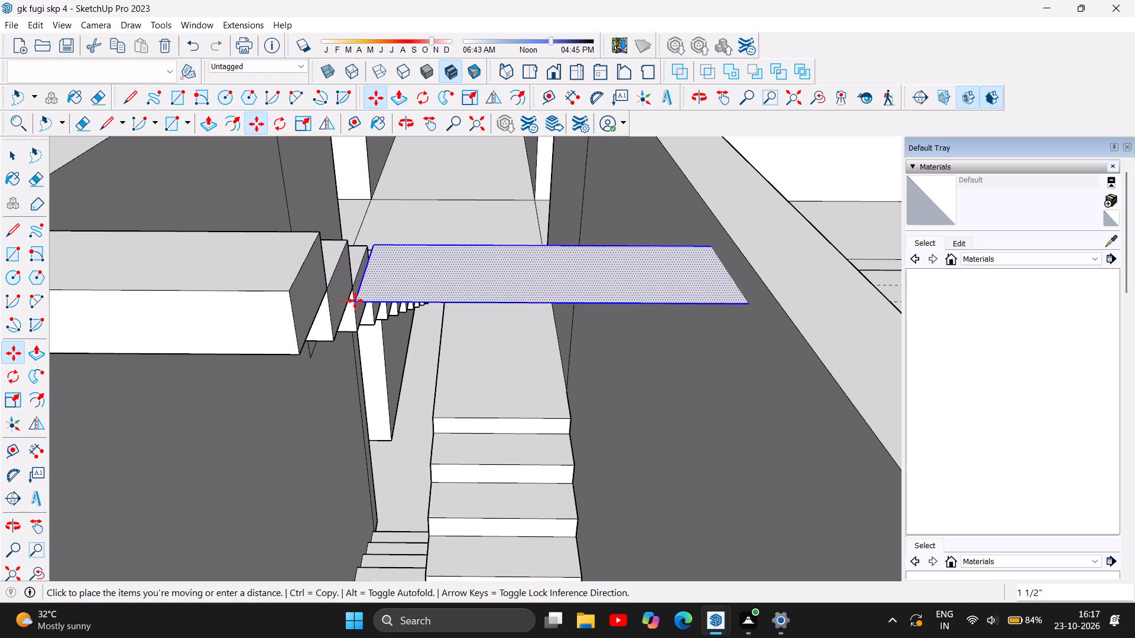
click(335, 300)
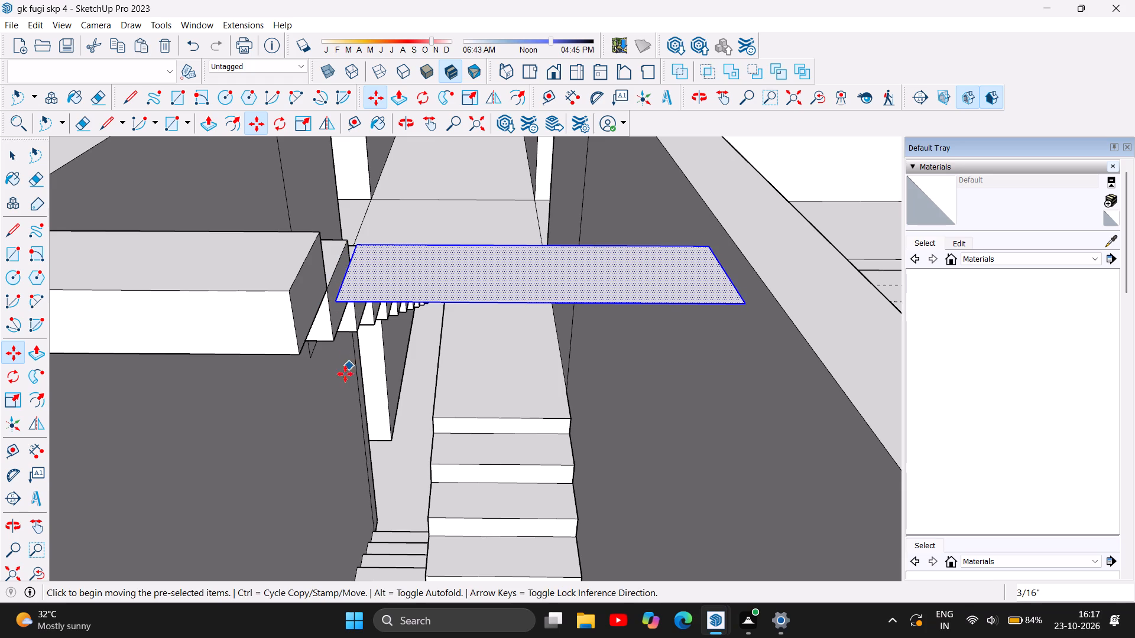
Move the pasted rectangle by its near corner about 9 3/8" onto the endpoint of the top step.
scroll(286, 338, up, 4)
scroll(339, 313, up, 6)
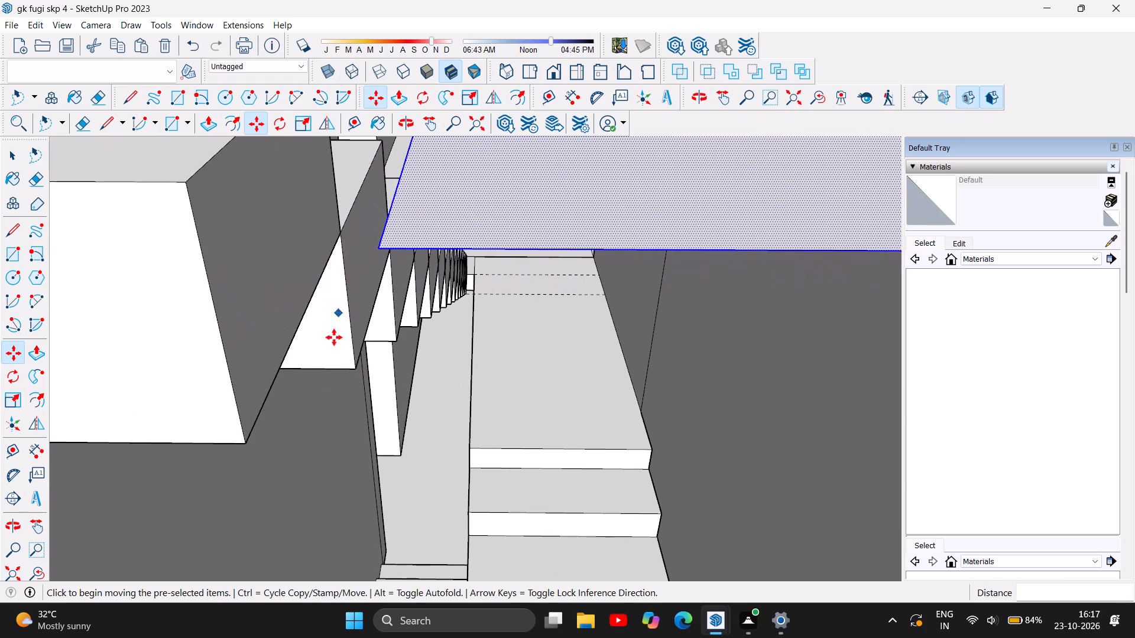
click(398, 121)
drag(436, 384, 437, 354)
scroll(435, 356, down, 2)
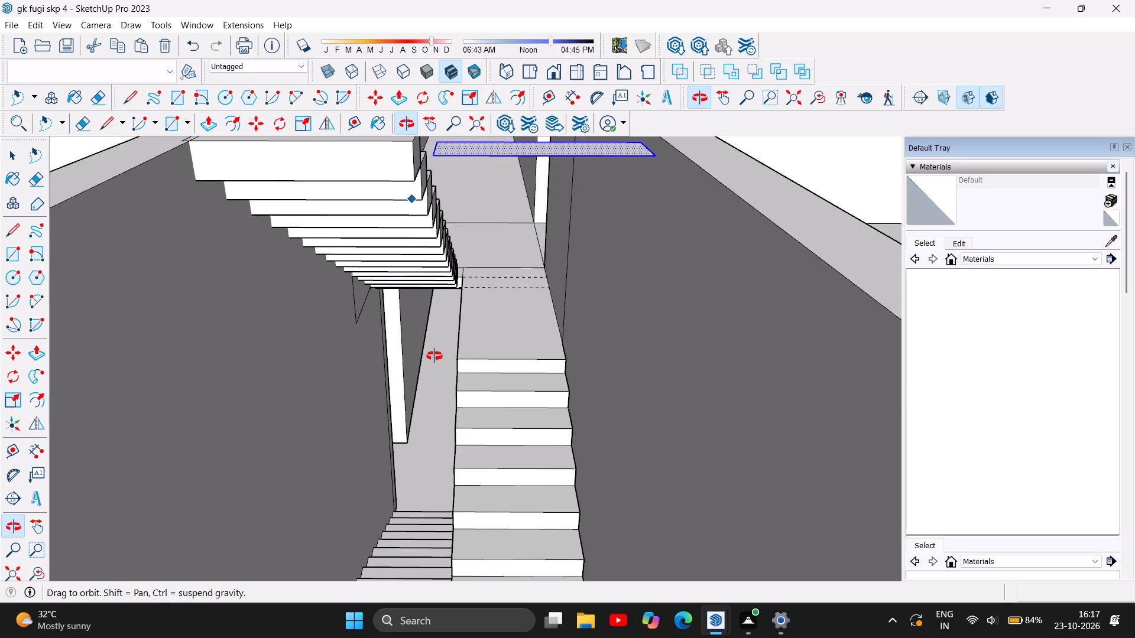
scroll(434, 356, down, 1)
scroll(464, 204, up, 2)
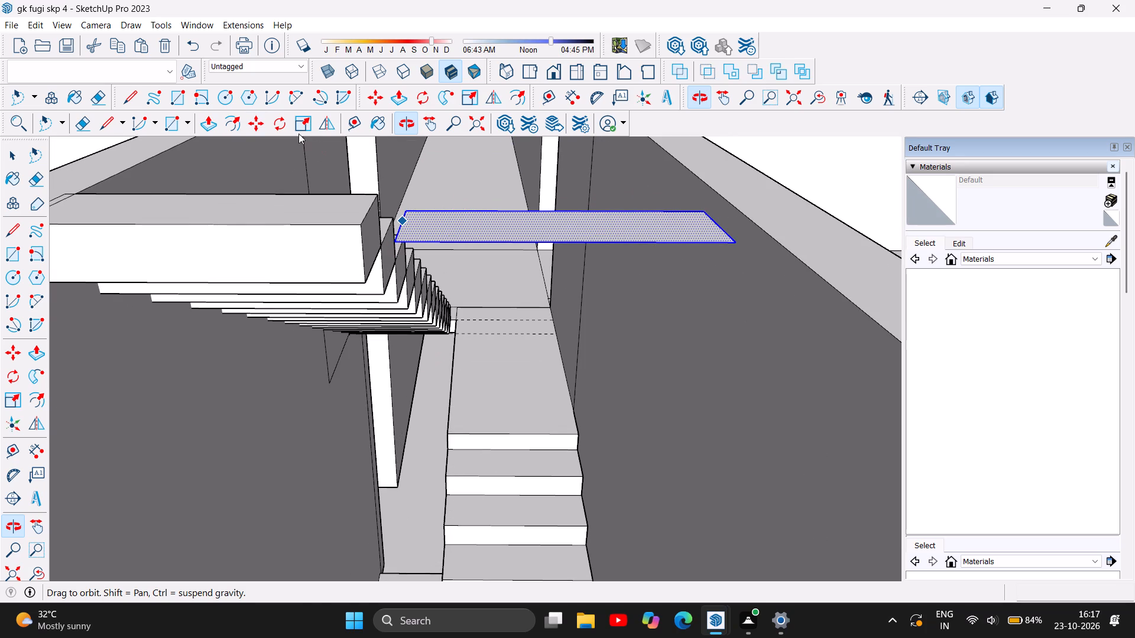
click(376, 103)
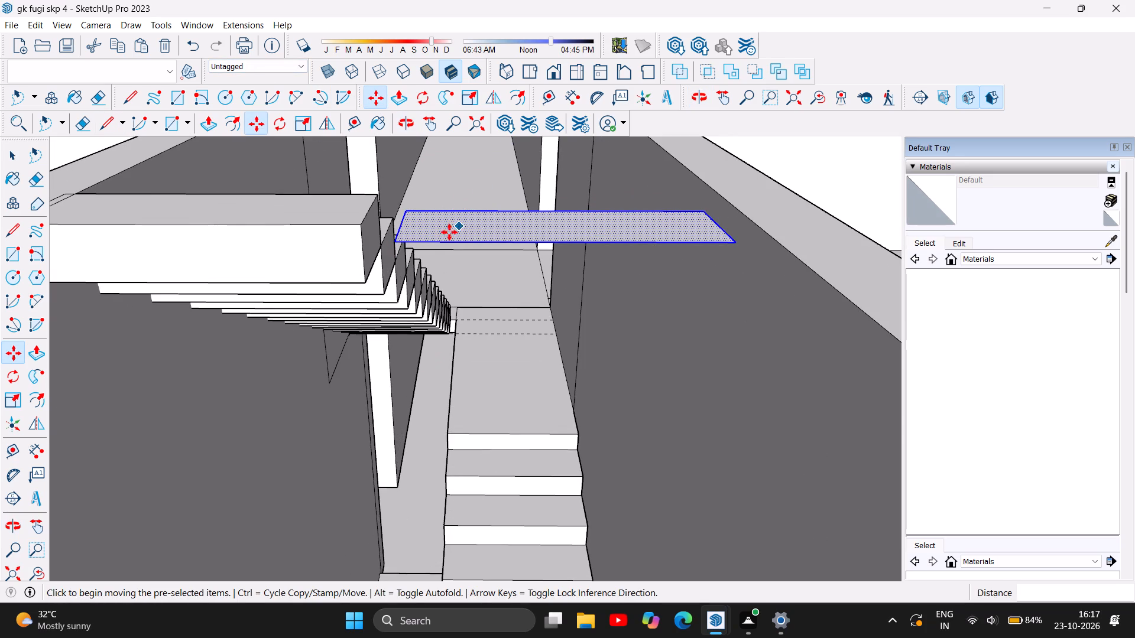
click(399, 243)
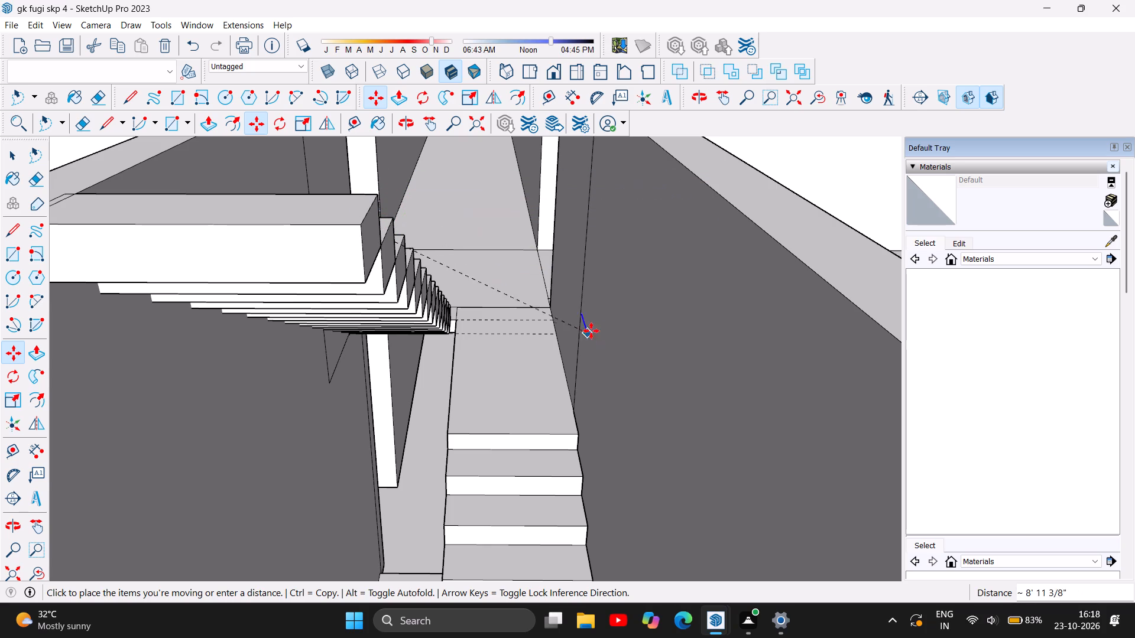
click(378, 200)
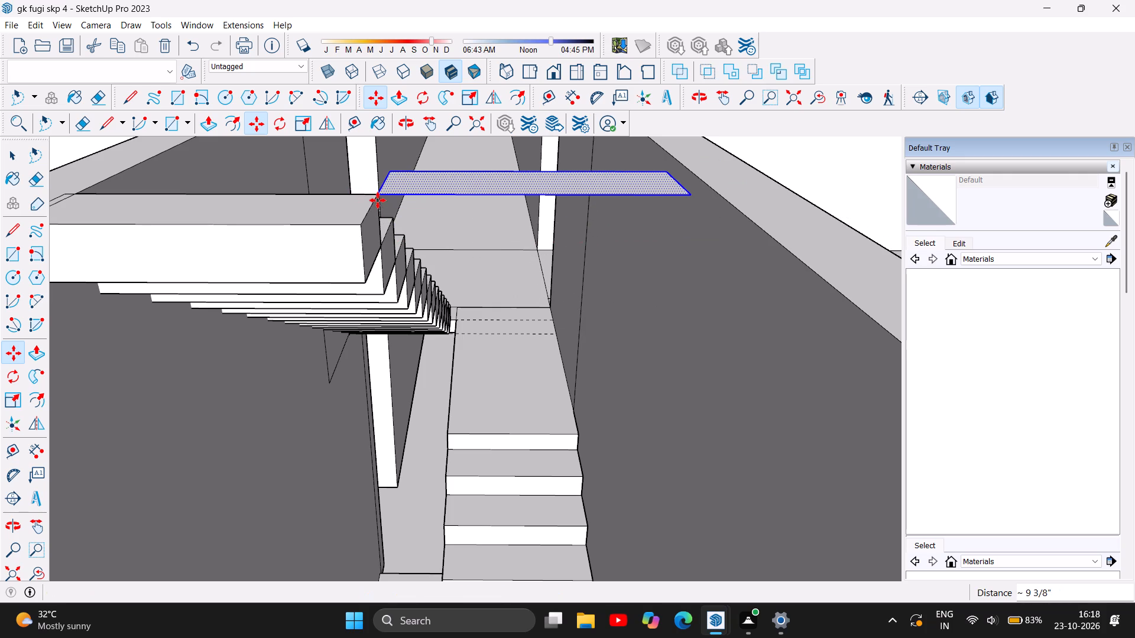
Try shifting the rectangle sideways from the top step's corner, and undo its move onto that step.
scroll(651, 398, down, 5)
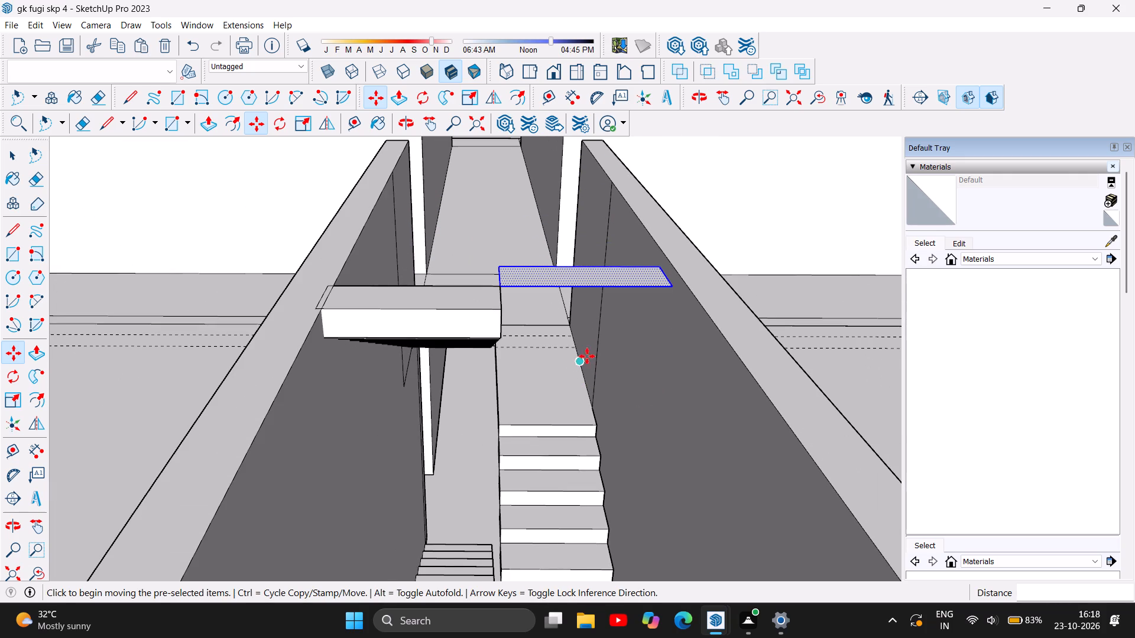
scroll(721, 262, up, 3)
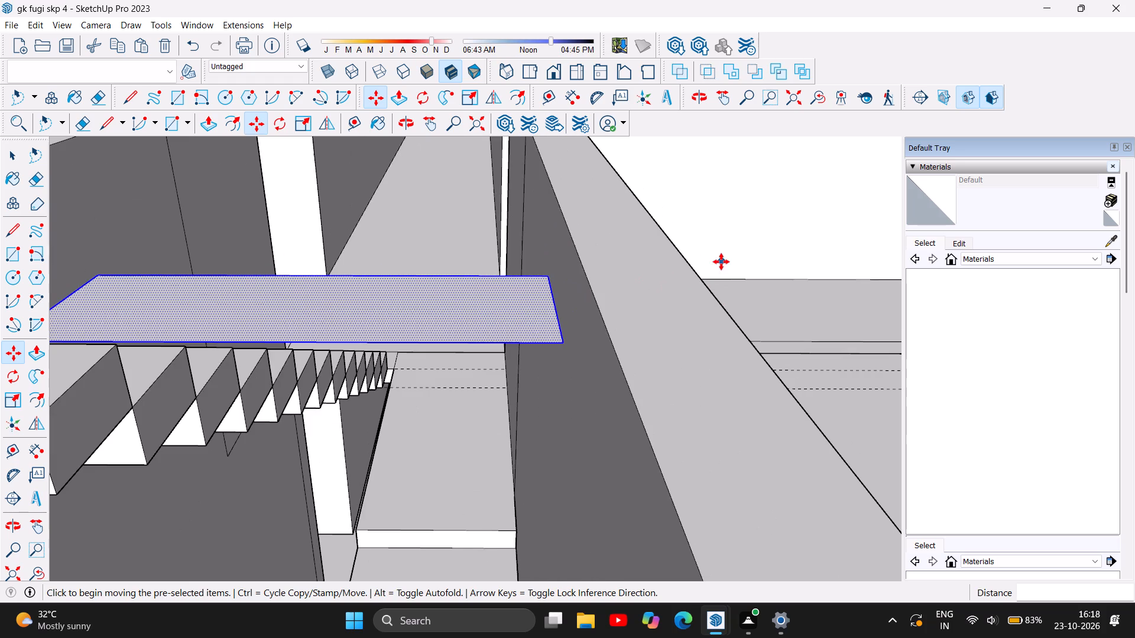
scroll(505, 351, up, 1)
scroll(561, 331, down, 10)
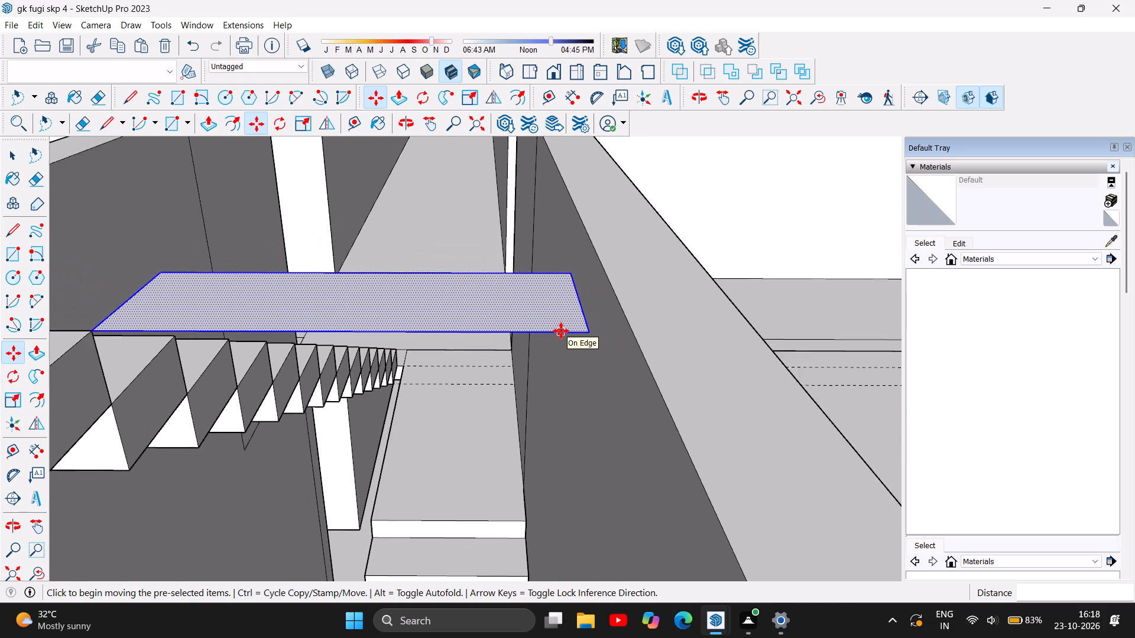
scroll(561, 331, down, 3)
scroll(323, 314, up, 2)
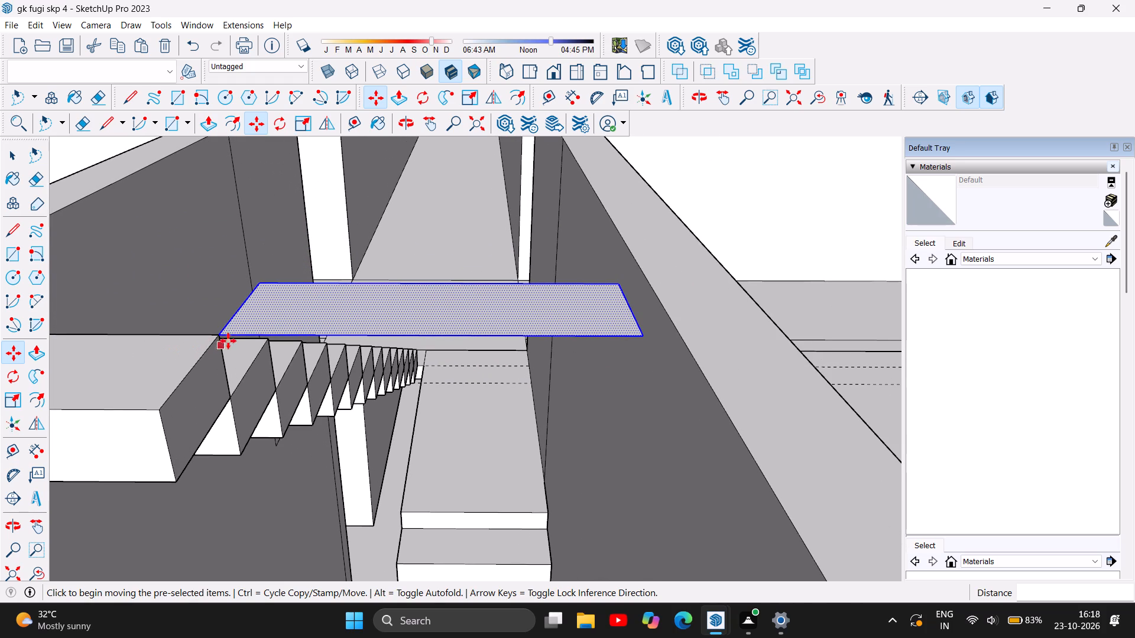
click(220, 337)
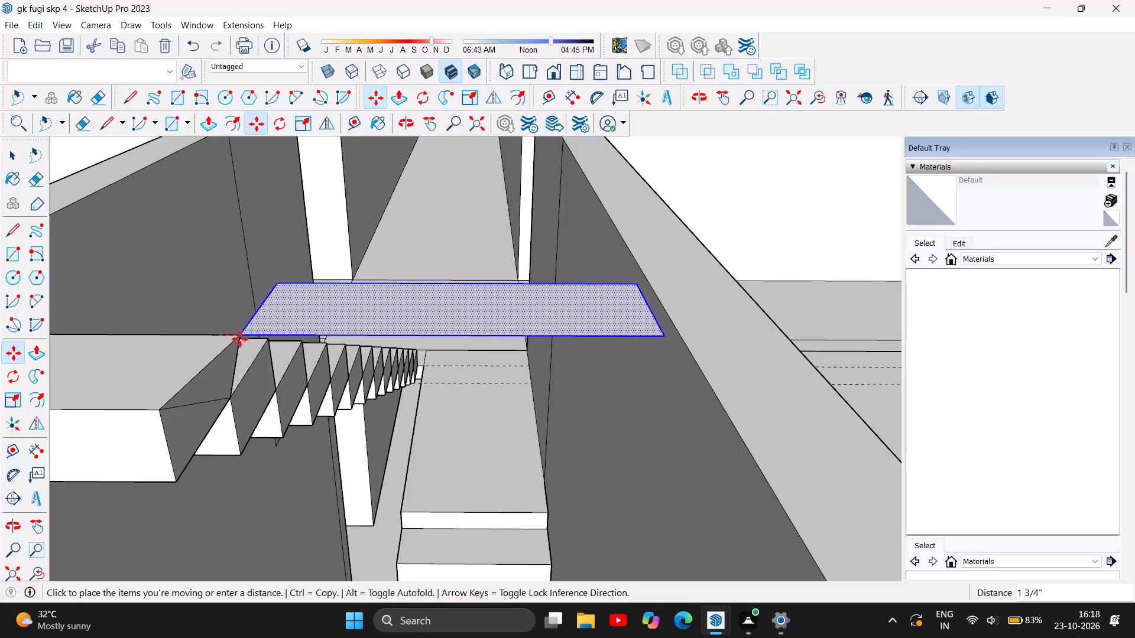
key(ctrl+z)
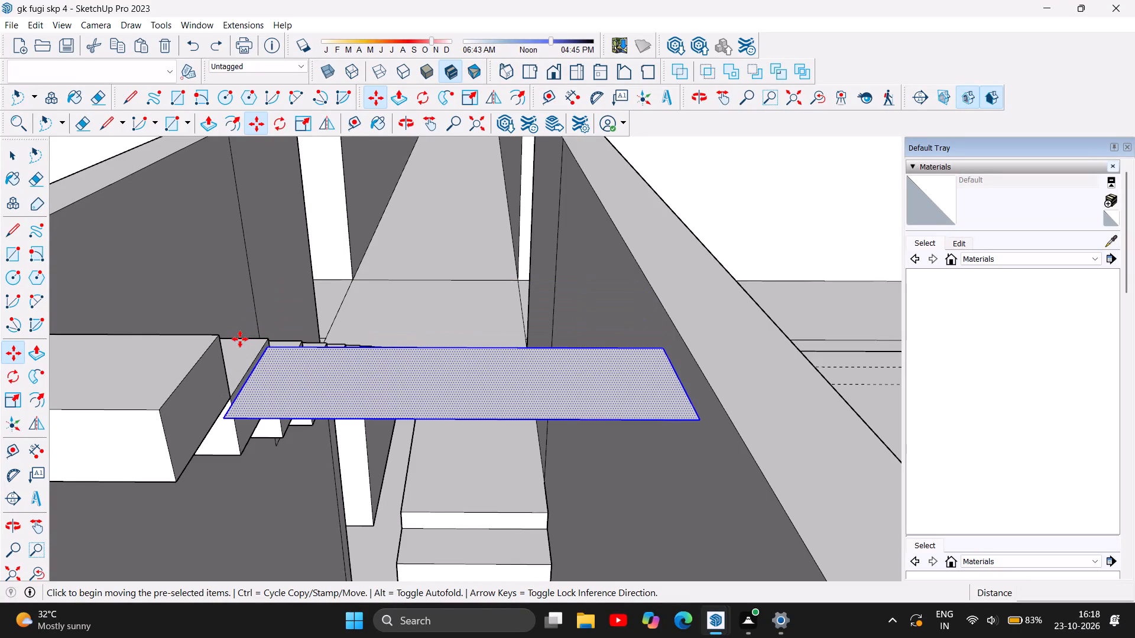
Move the rectangle by its near corner 1' 3 1/8" along the green axis, towards the lower steps of the topmost flight.
click(225, 418)
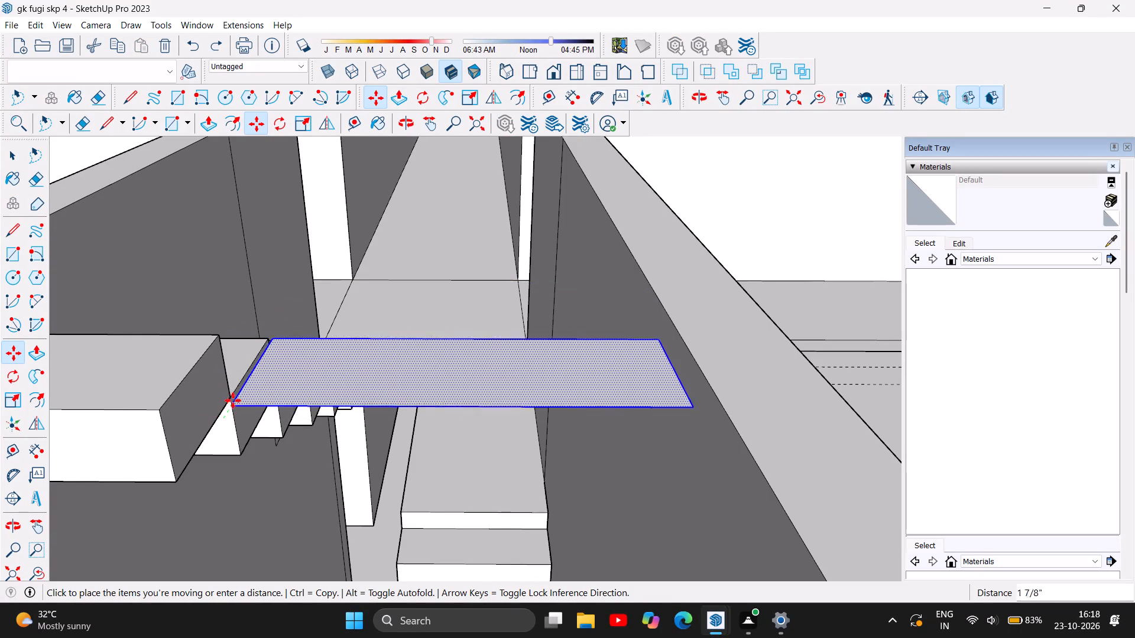
click(280, 334)
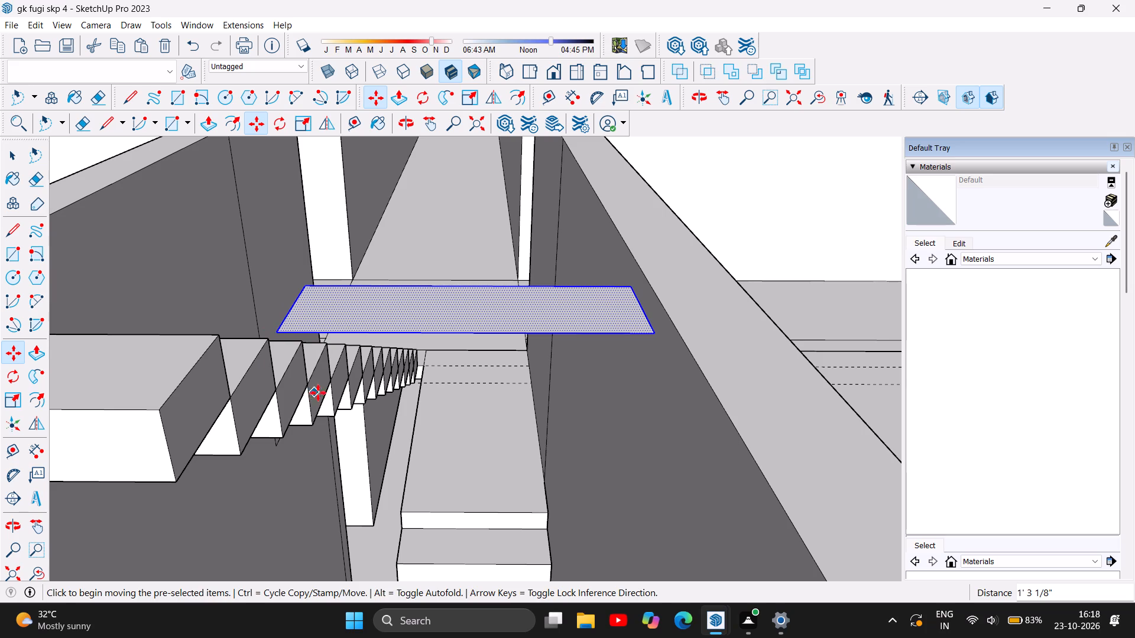
Examine the rectangle's height and alignment against the steps of the topmost flight from close up and slightly lower.
scroll(324, 390, down, 5)
scroll(254, 375, up, 11)
scroll(335, 363, up, 5)
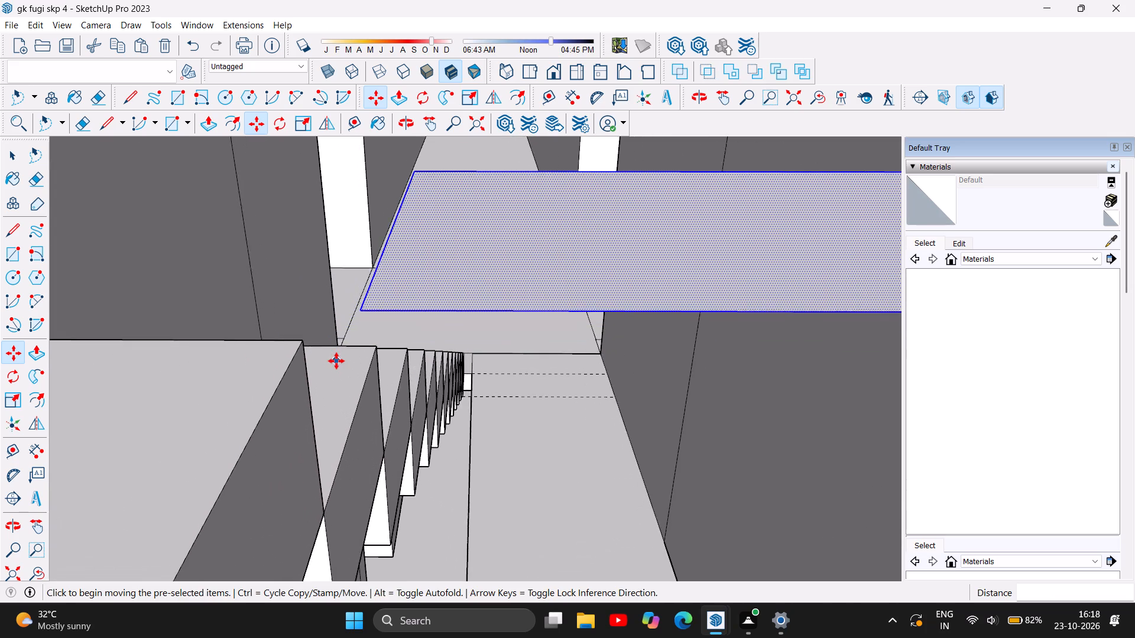
scroll(336, 361, up, 2)
scroll(355, 348, down, 6)
scroll(418, 324, down, 4)
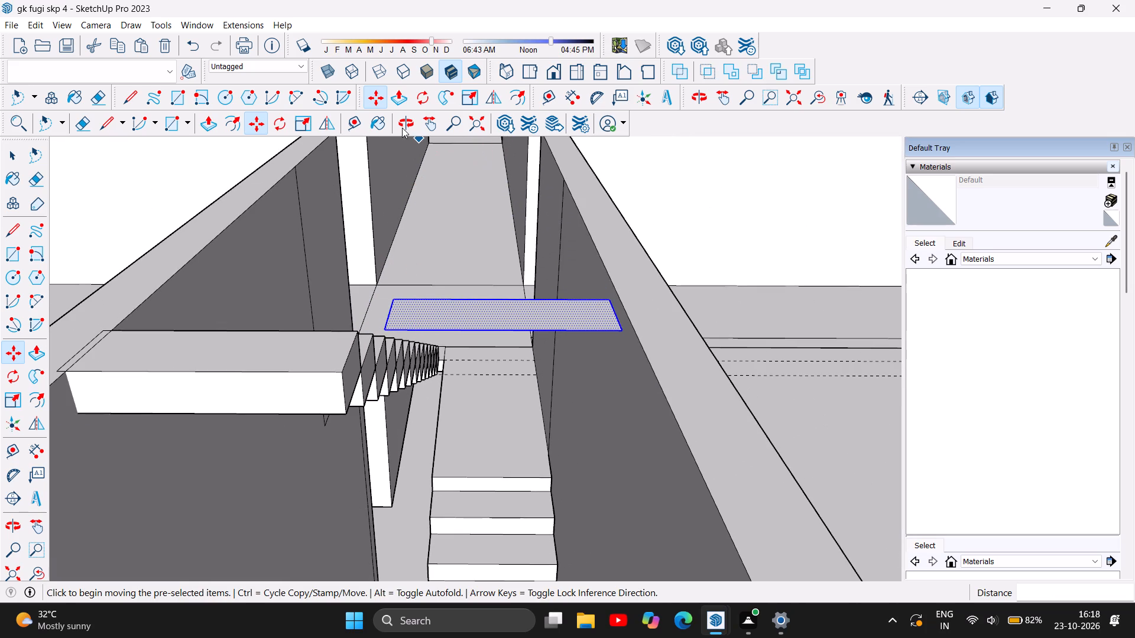
click(402, 128)
drag(434, 382, 432, 359)
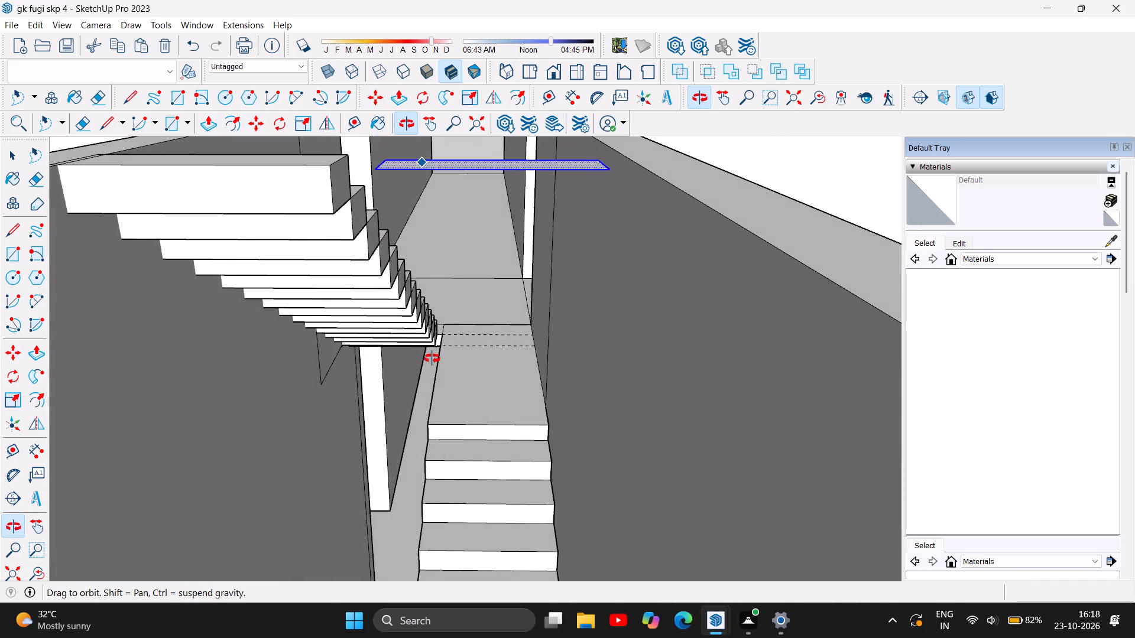
scroll(432, 359, down, 1)
scroll(409, 246, up, 2)
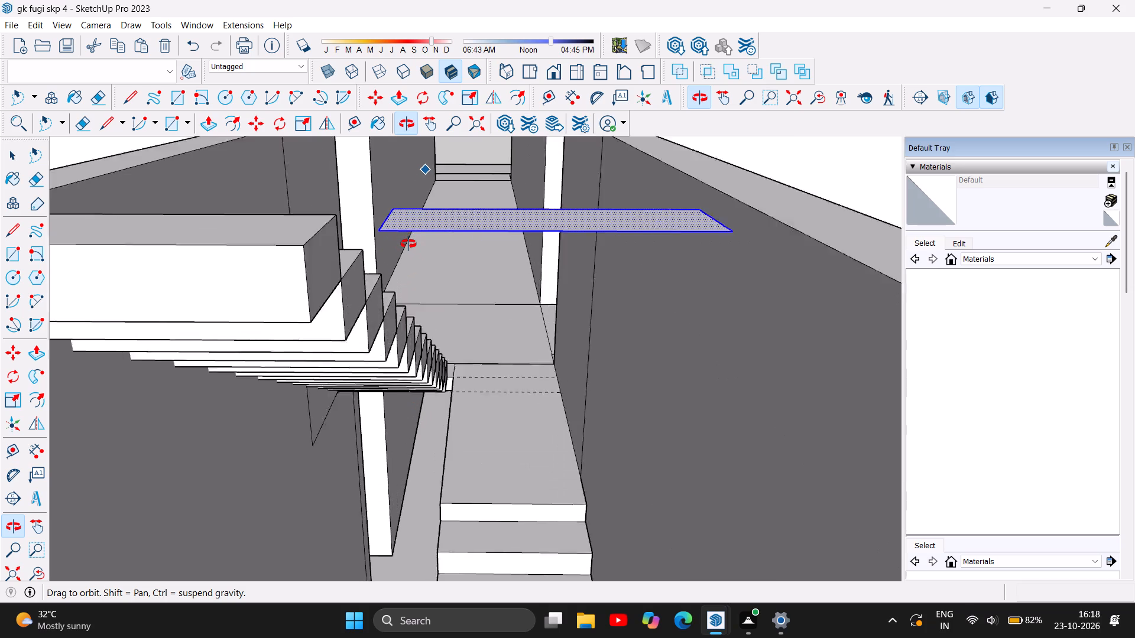
scroll(408, 244, up, 1)
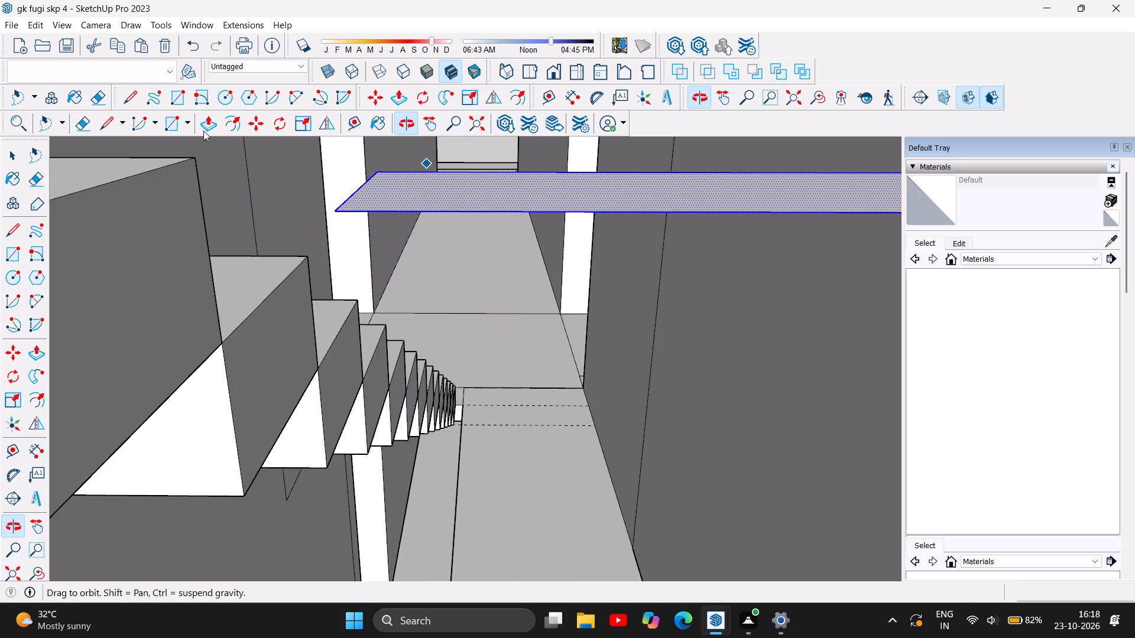
Move the rectangle 1' by its near corner on the staircase side, keeping it above the stairwell.
click(377, 99)
click(338, 213)
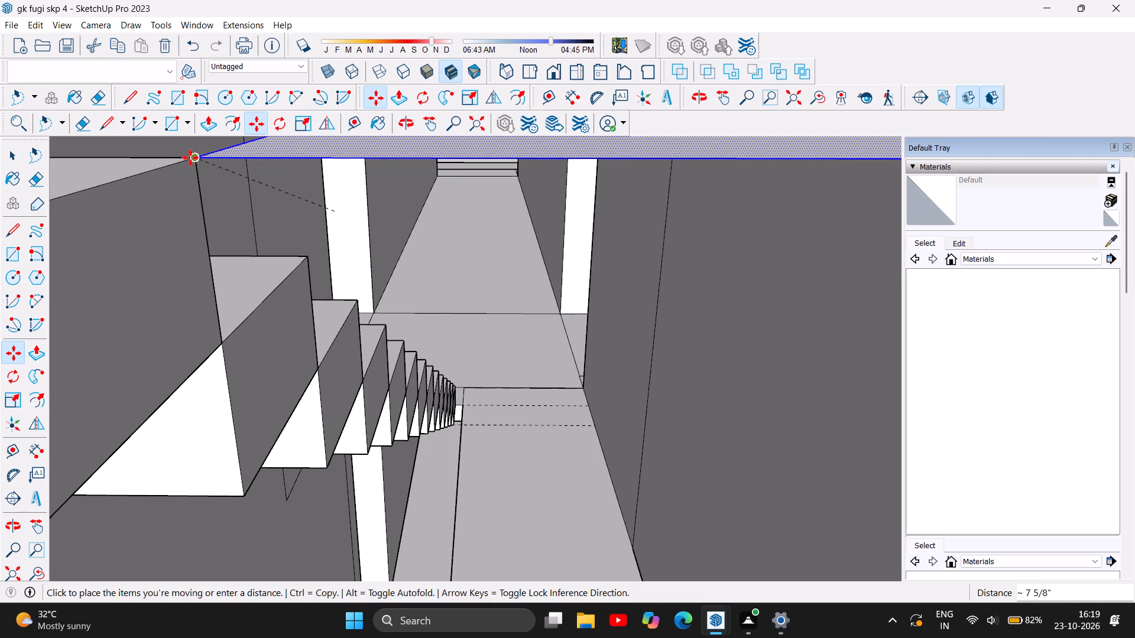
scroll(407, 224, down, 5)
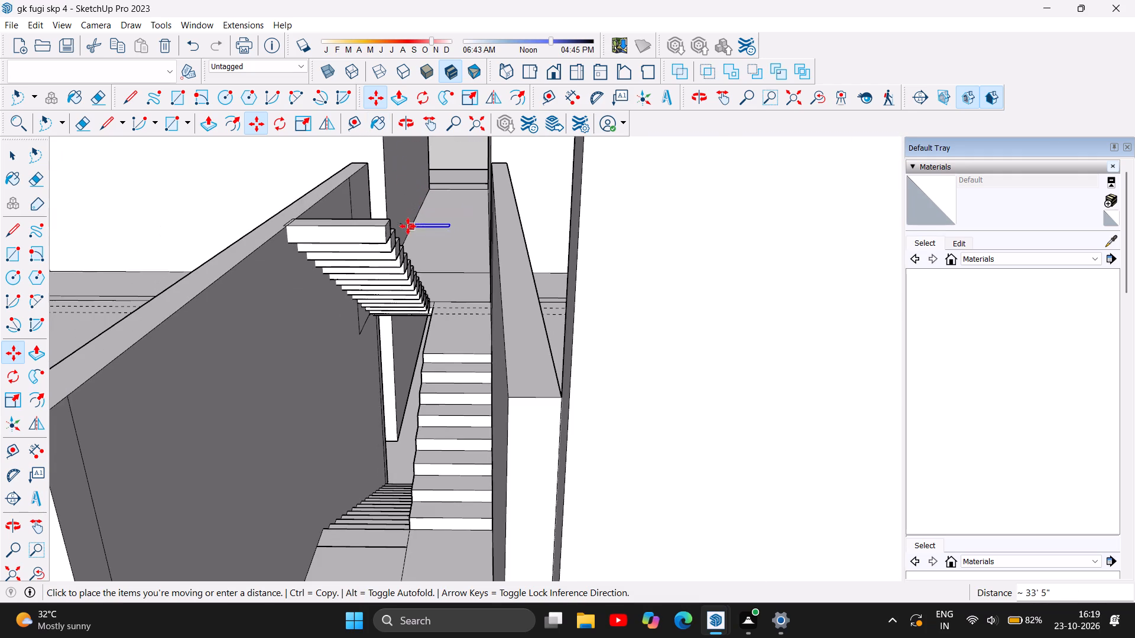
click(399, 193)
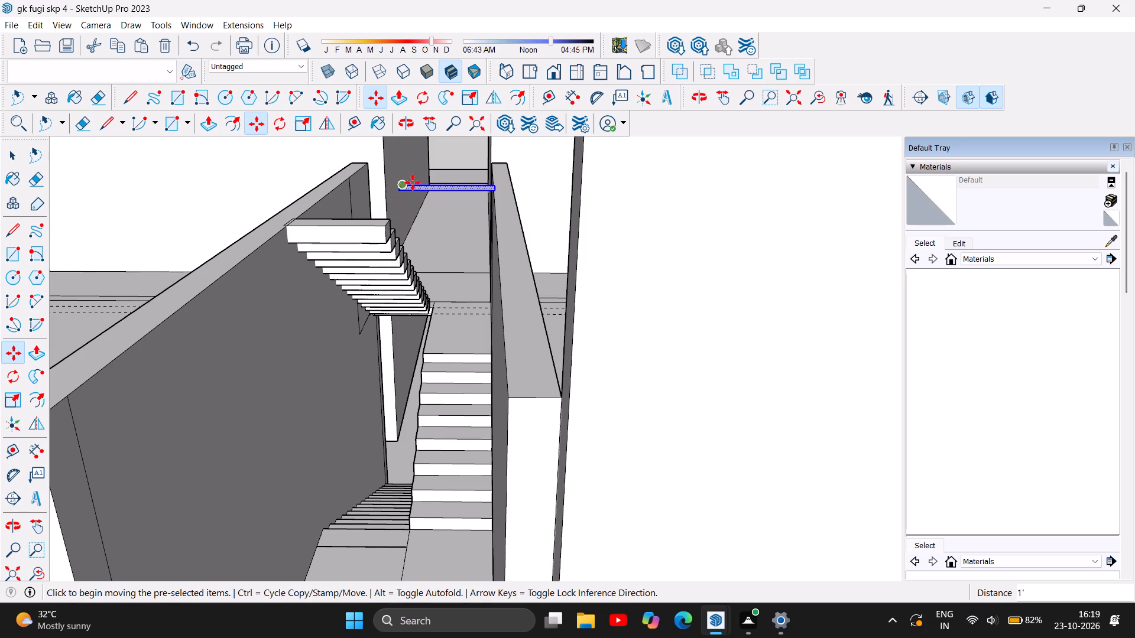
Move the rectangle by its near wall-side corner about 1' 5/16" onto the top edge of the corridor wall opposite the topmost flight.
scroll(417, 181, up, 3)
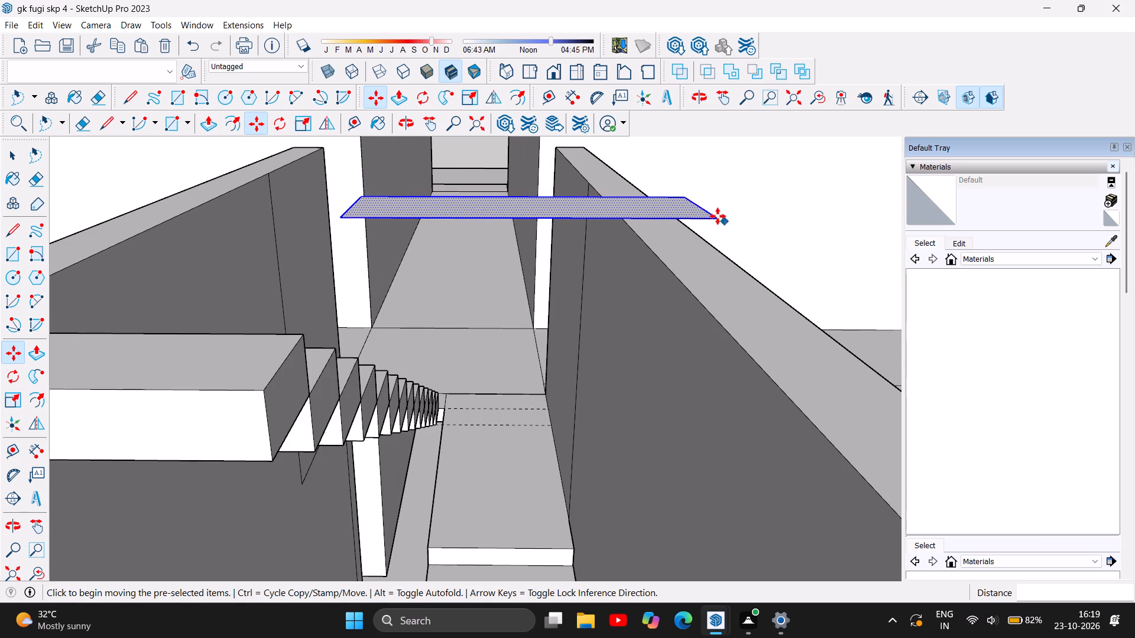
click(715, 214)
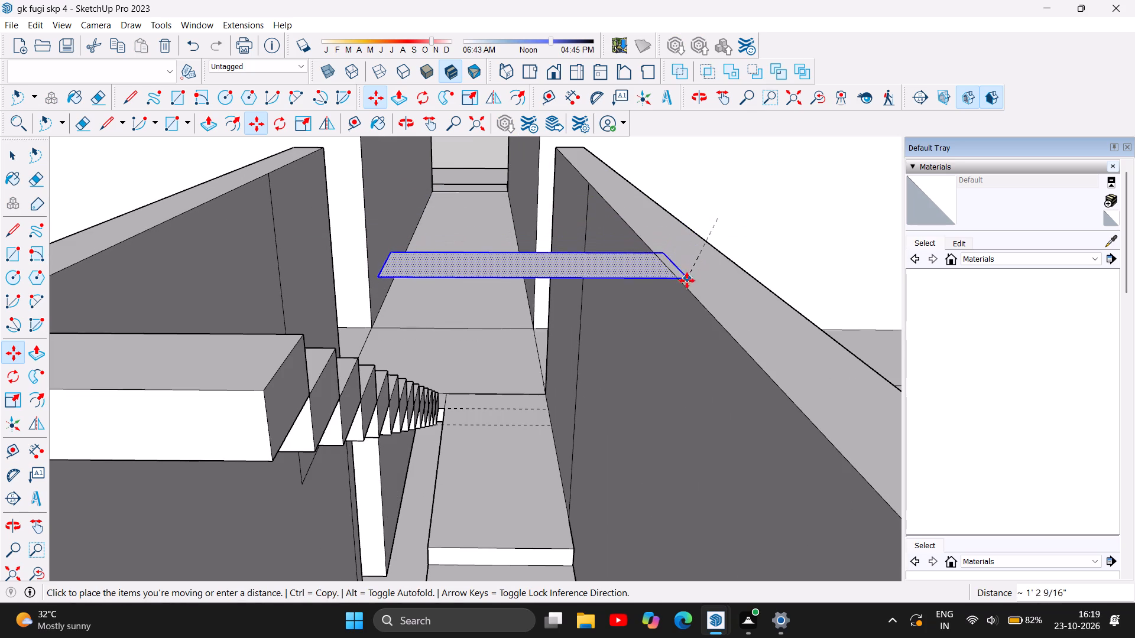
click(686, 287)
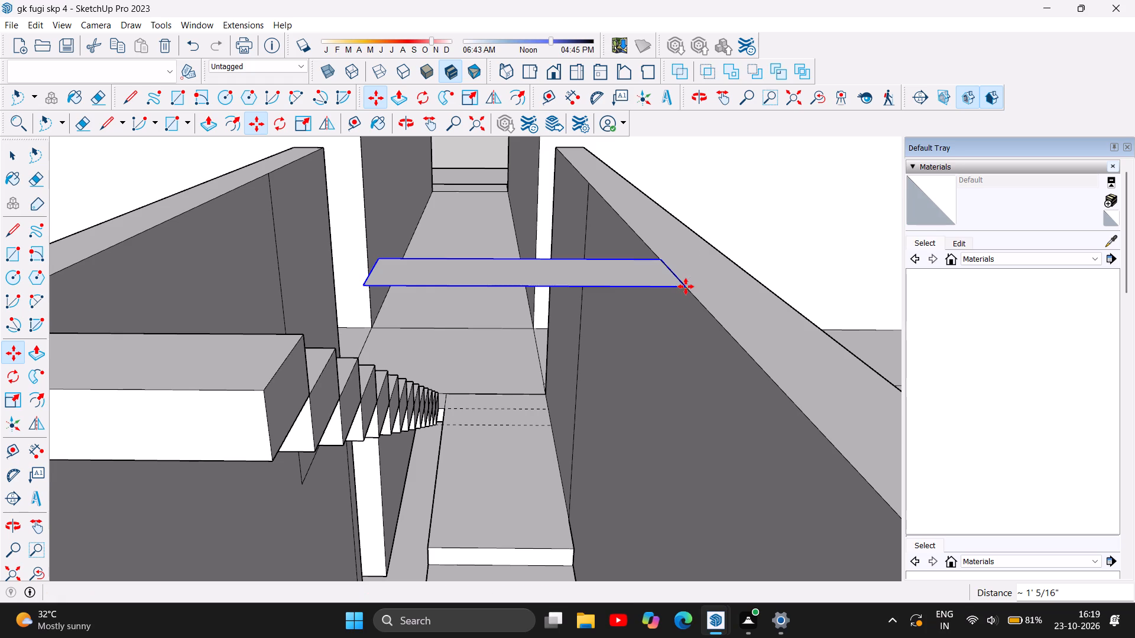
Examine the rectangle's position against the topmost flight and both corridor walls from above, from below and along the corridor.
scroll(680, 289, up, 8)
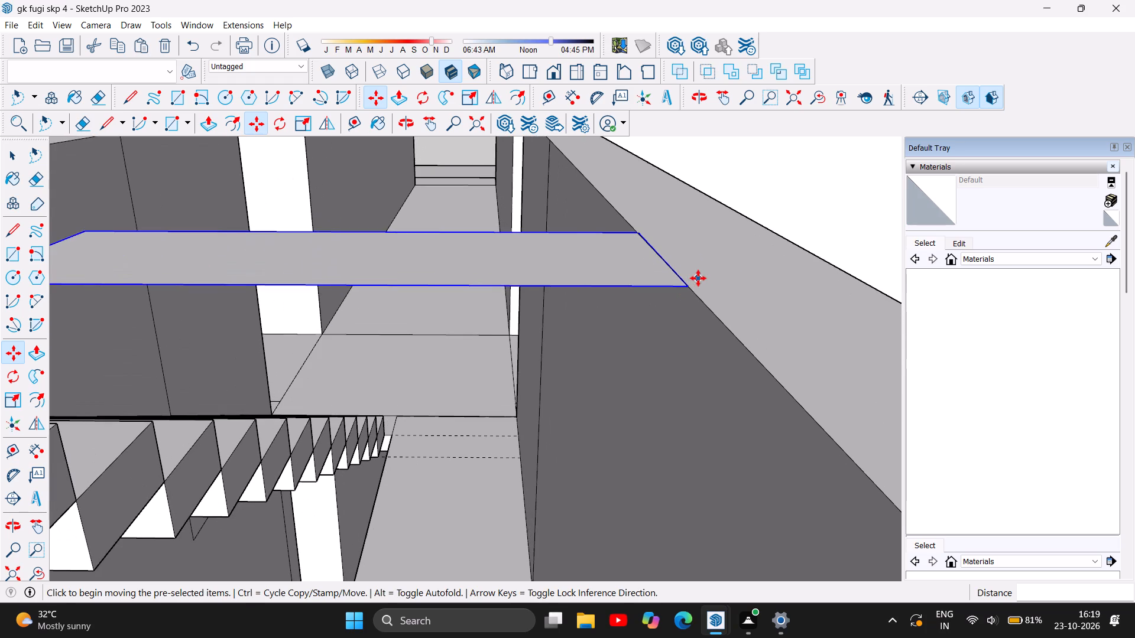
scroll(698, 316, down, 10)
scroll(579, 392, down, 5)
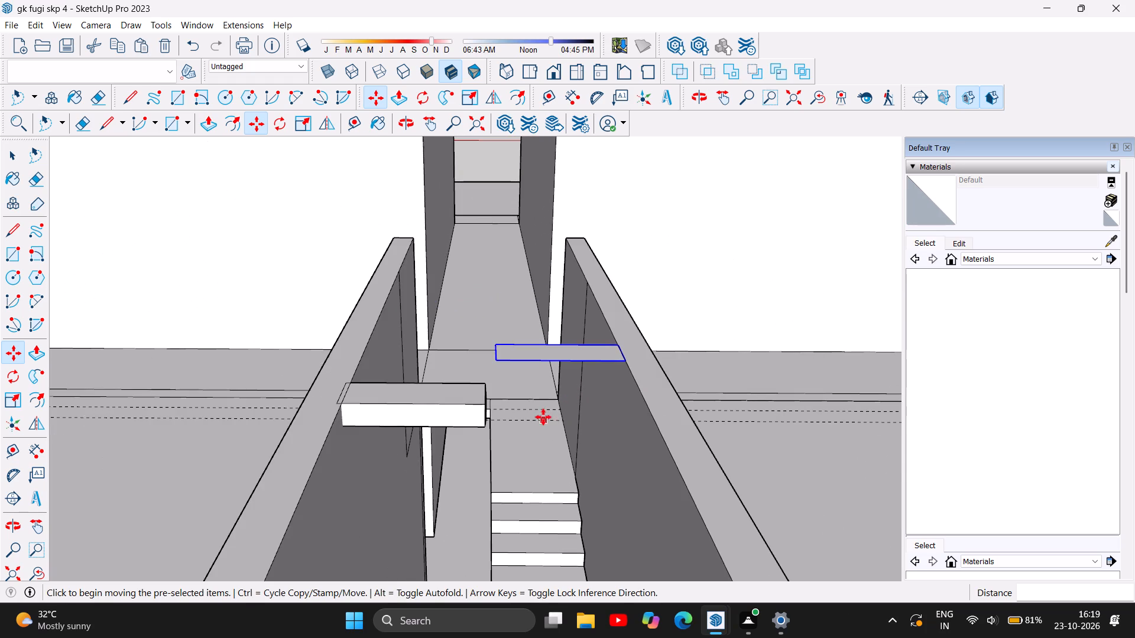
scroll(521, 418, down, 5)
click(406, 126)
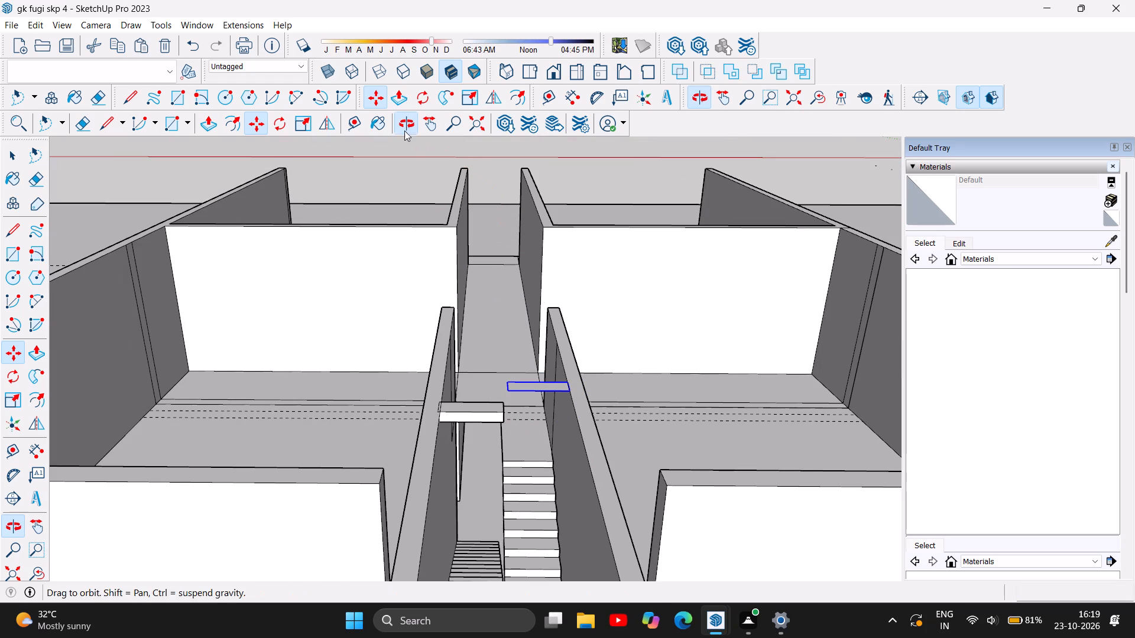
drag(539, 379, 521, 481)
scroll(540, 555, up, 4)
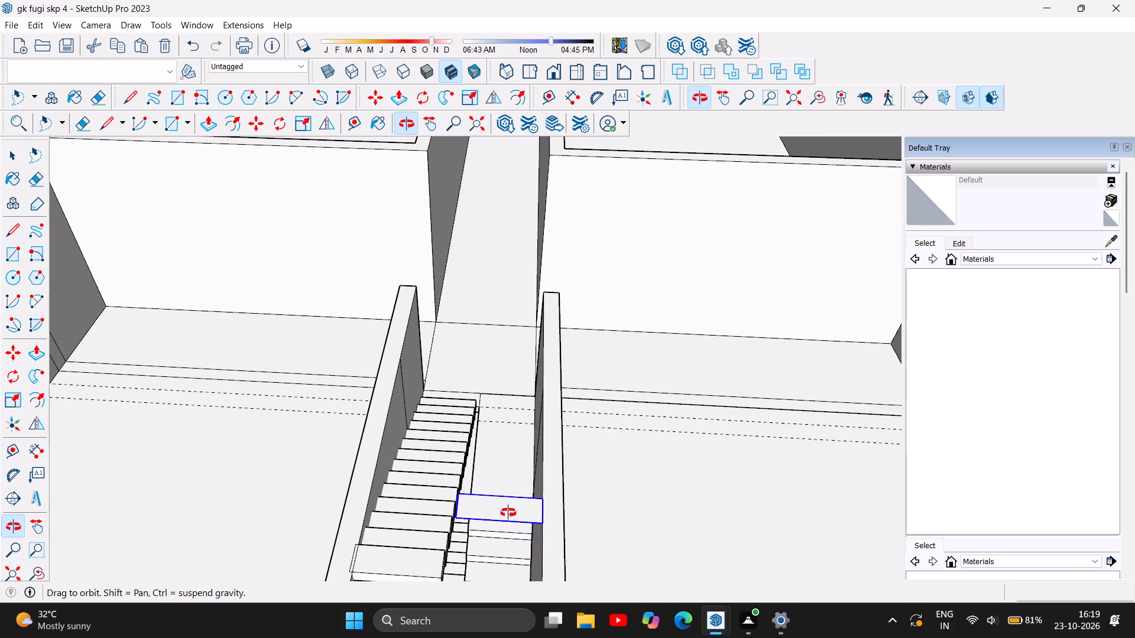
scroll(505, 512, up, 4)
scroll(453, 372, down, 5)
scroll(469, 468, down, 5)
scroll(456, 487, up, 4)
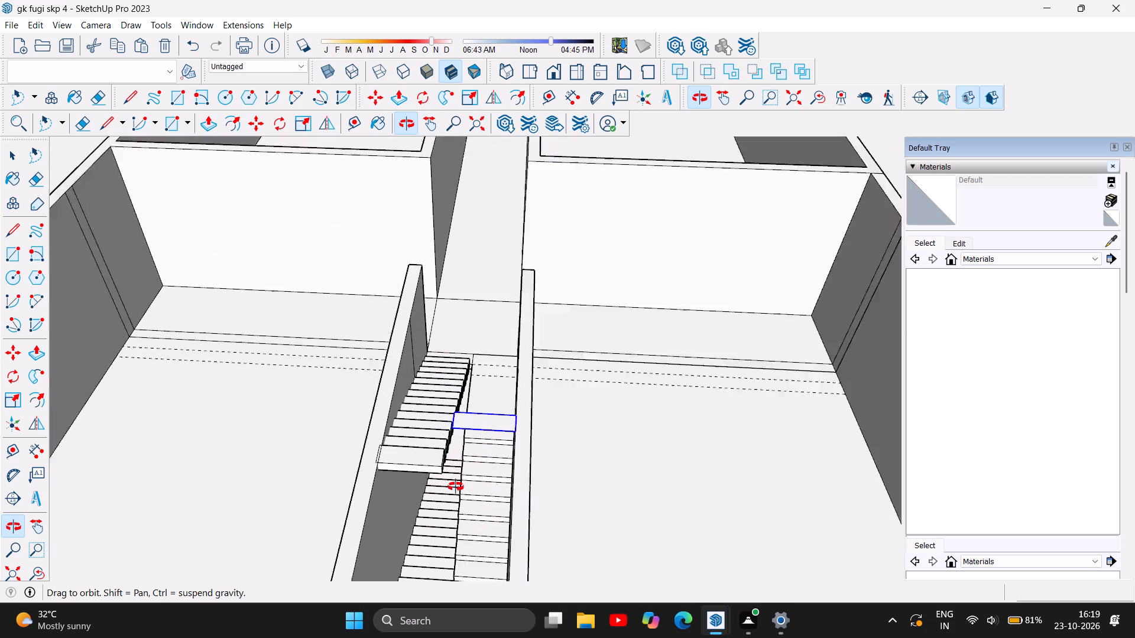
scroll(456, 487, up, 2)
drag(466, 517, 481, 372)
click(481, 372)
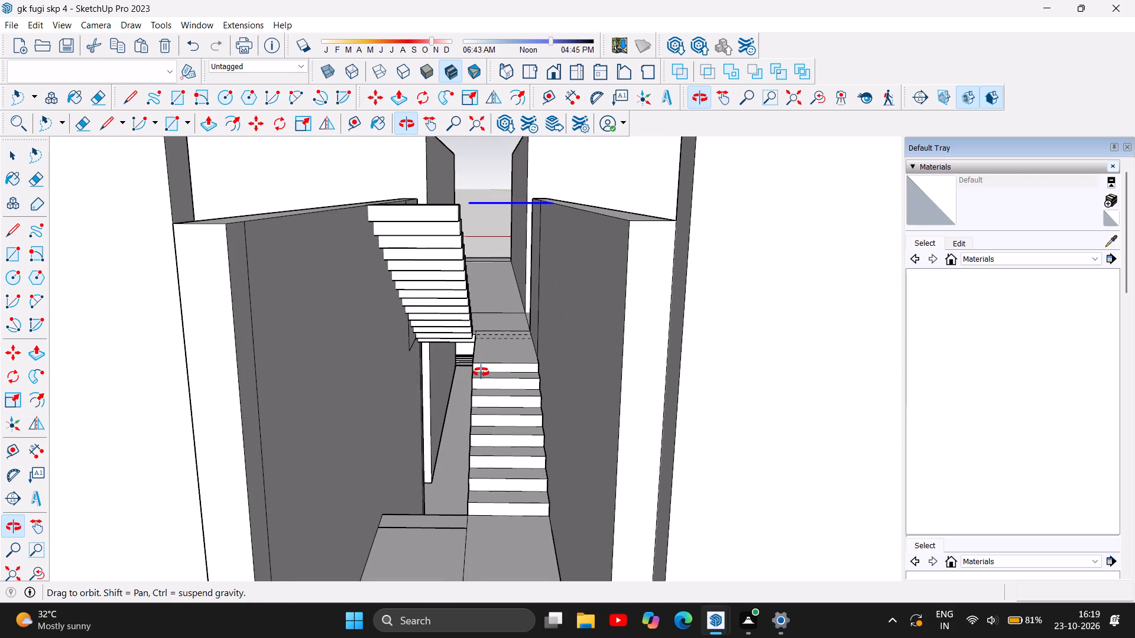
scroll(500, 201, up, 8)
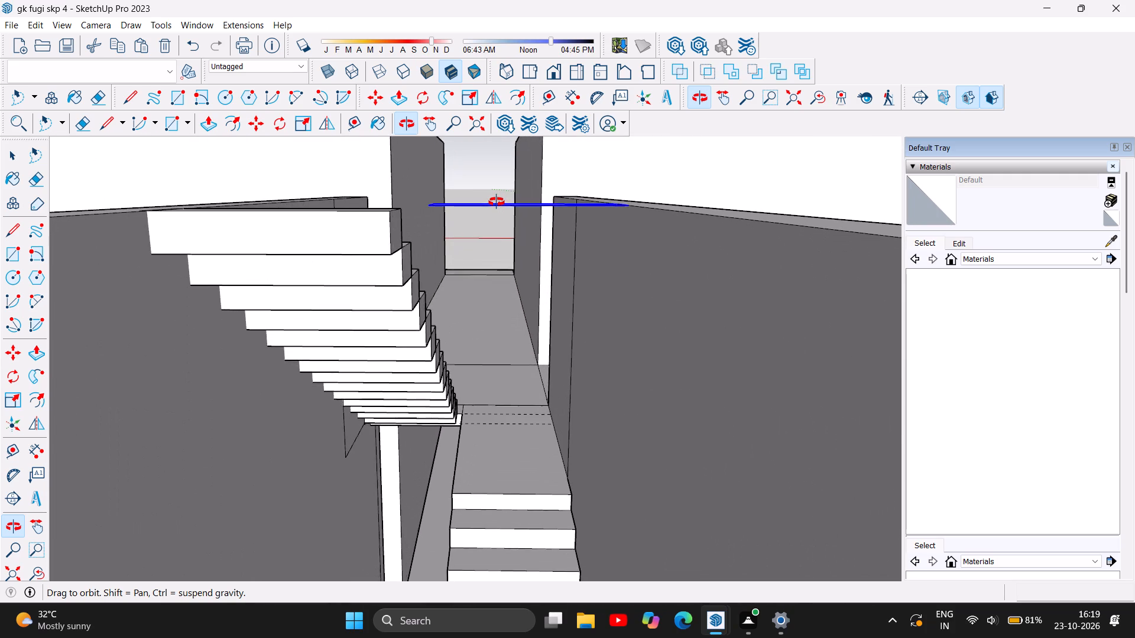
scroll(497, 202, up, 2)
scroll(492, 210, down, 3)
scroll(490, 213, up, 3)
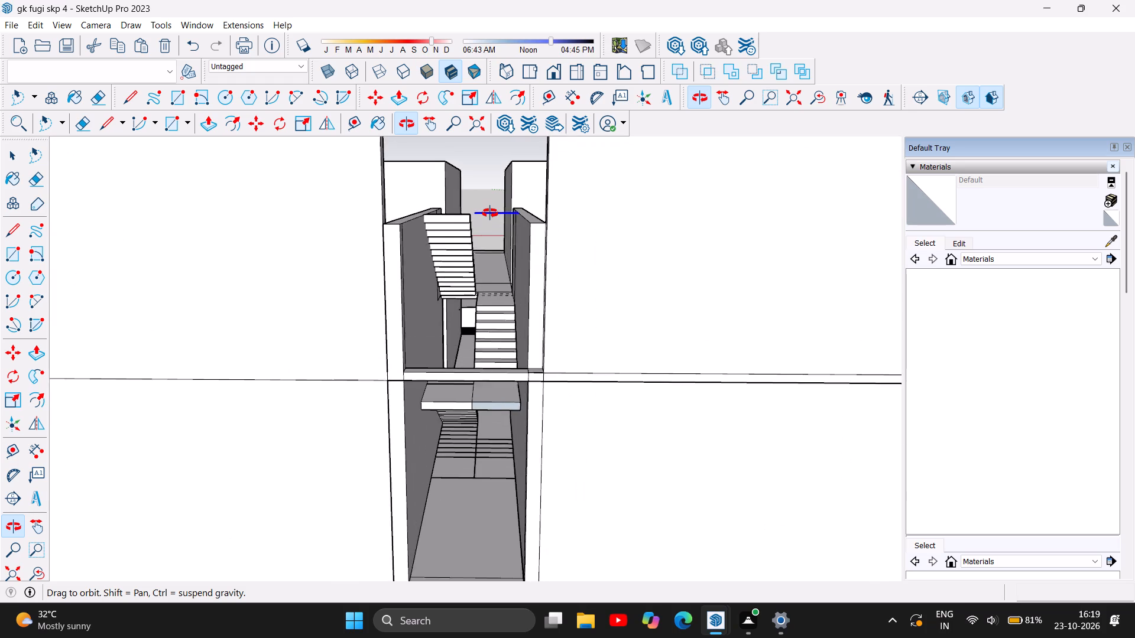
scroll(490, 213, up, 4)
scroll(484, 222, down, 2)
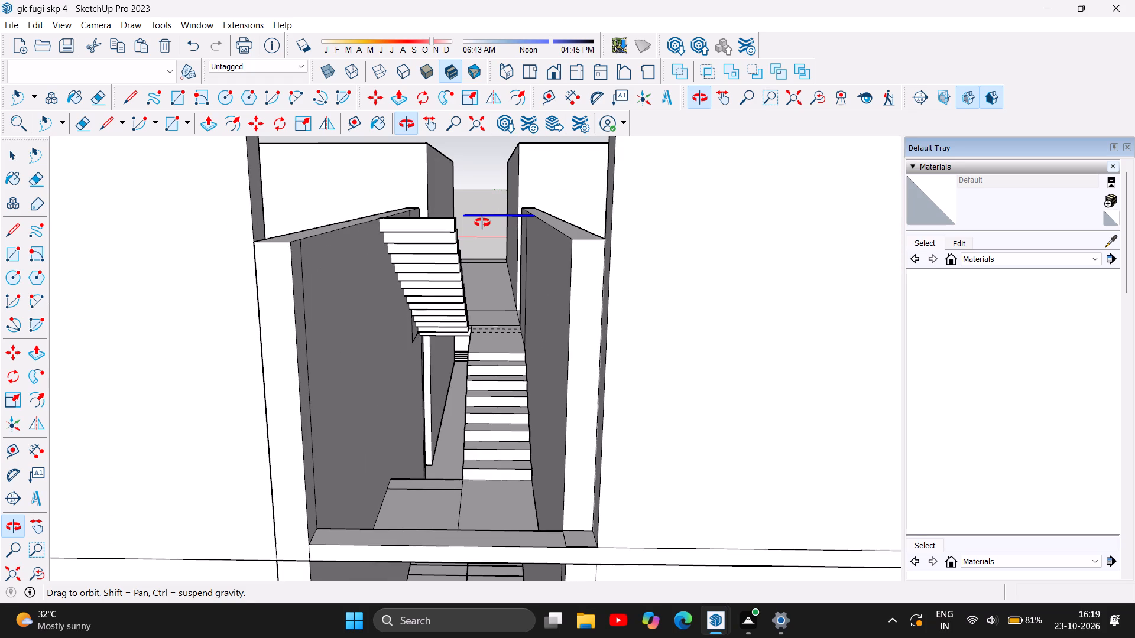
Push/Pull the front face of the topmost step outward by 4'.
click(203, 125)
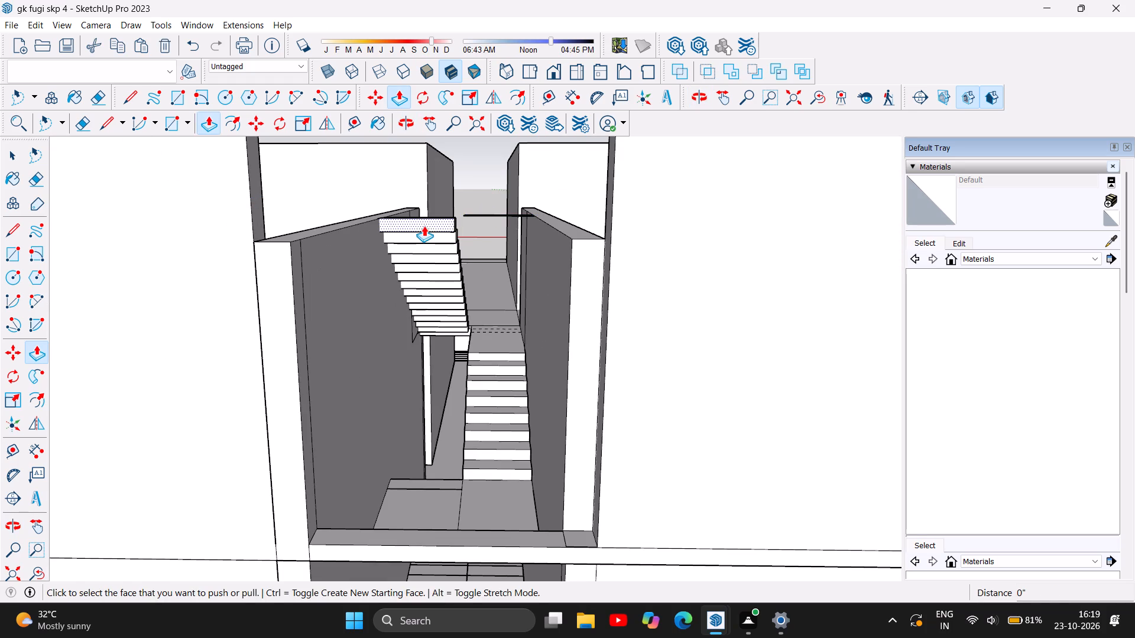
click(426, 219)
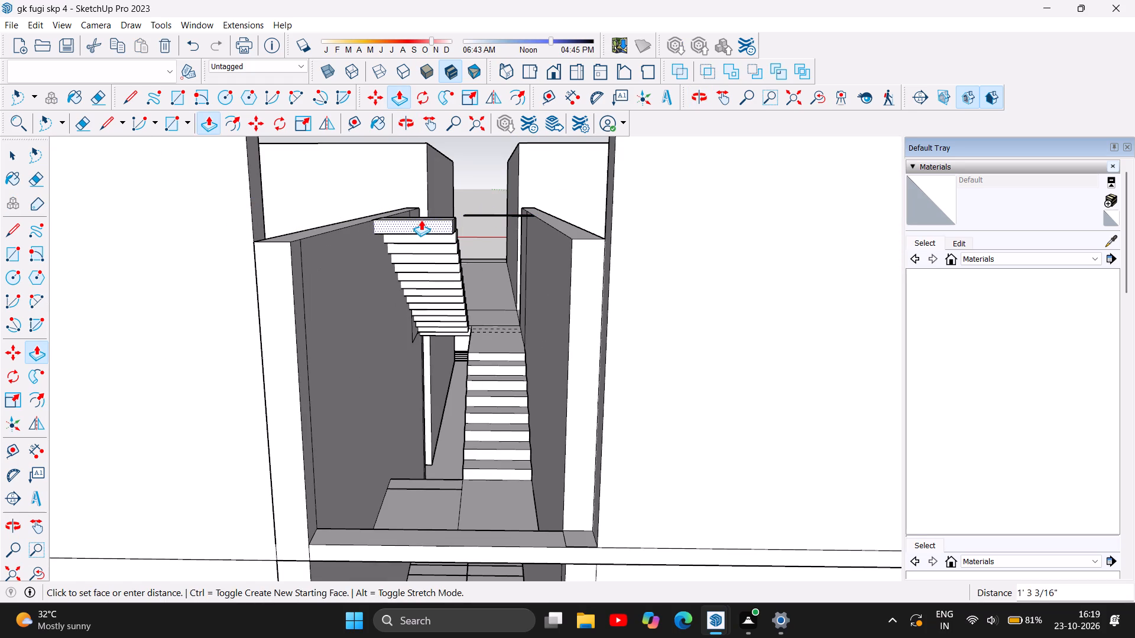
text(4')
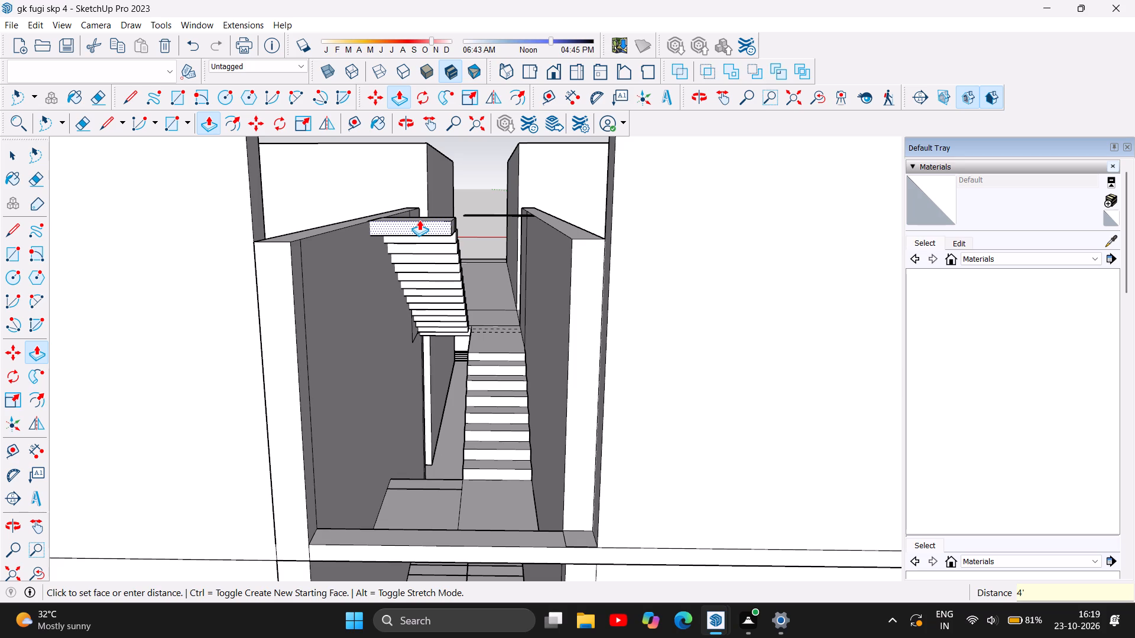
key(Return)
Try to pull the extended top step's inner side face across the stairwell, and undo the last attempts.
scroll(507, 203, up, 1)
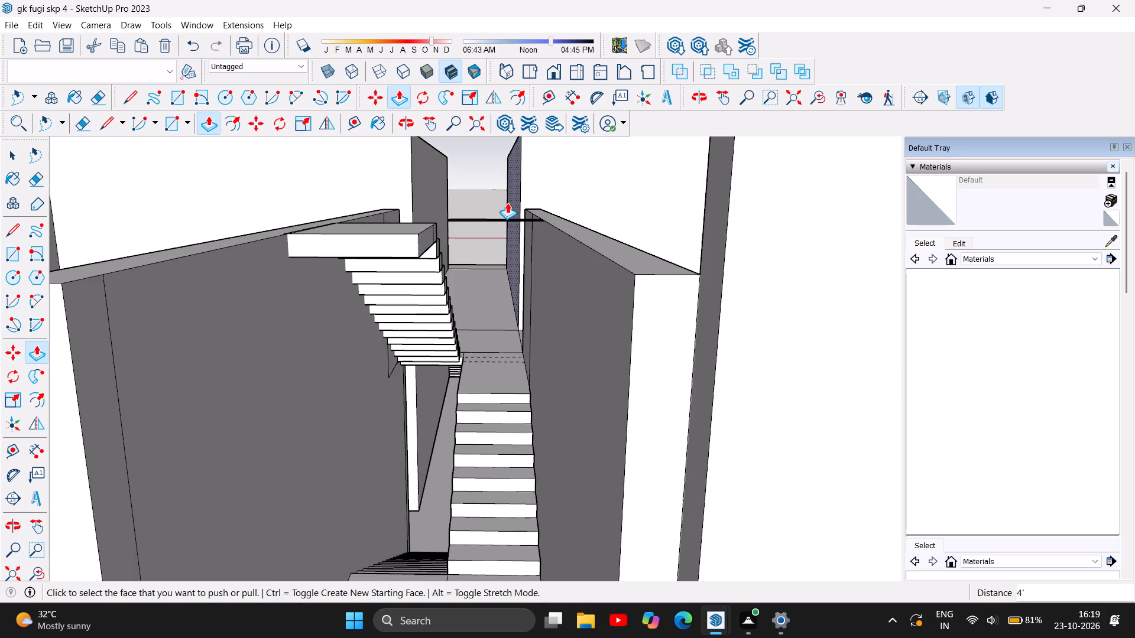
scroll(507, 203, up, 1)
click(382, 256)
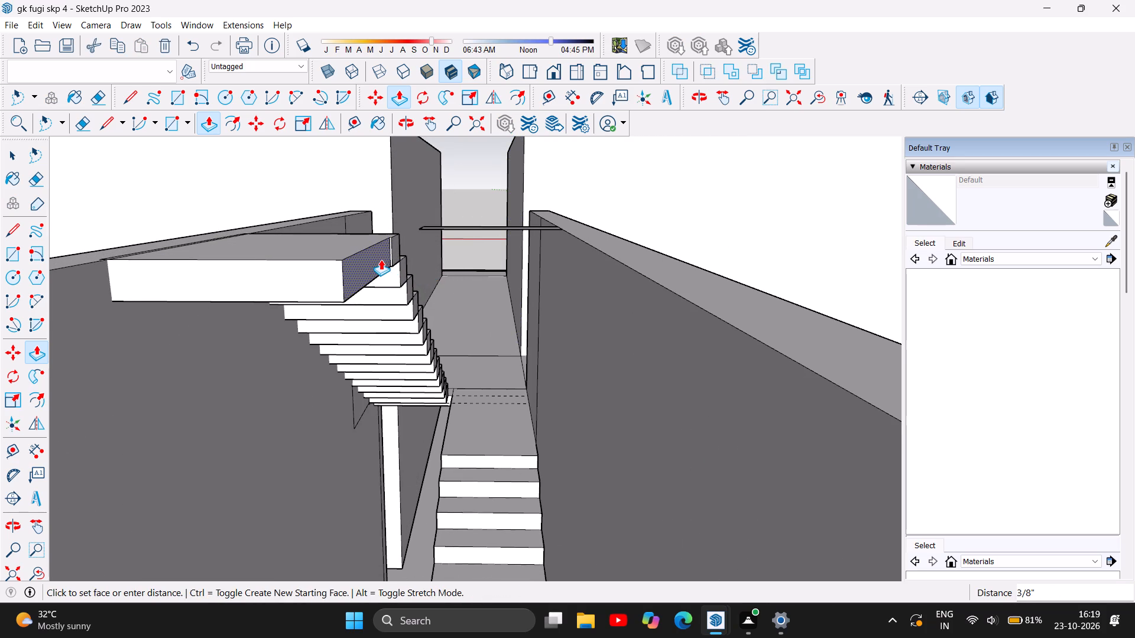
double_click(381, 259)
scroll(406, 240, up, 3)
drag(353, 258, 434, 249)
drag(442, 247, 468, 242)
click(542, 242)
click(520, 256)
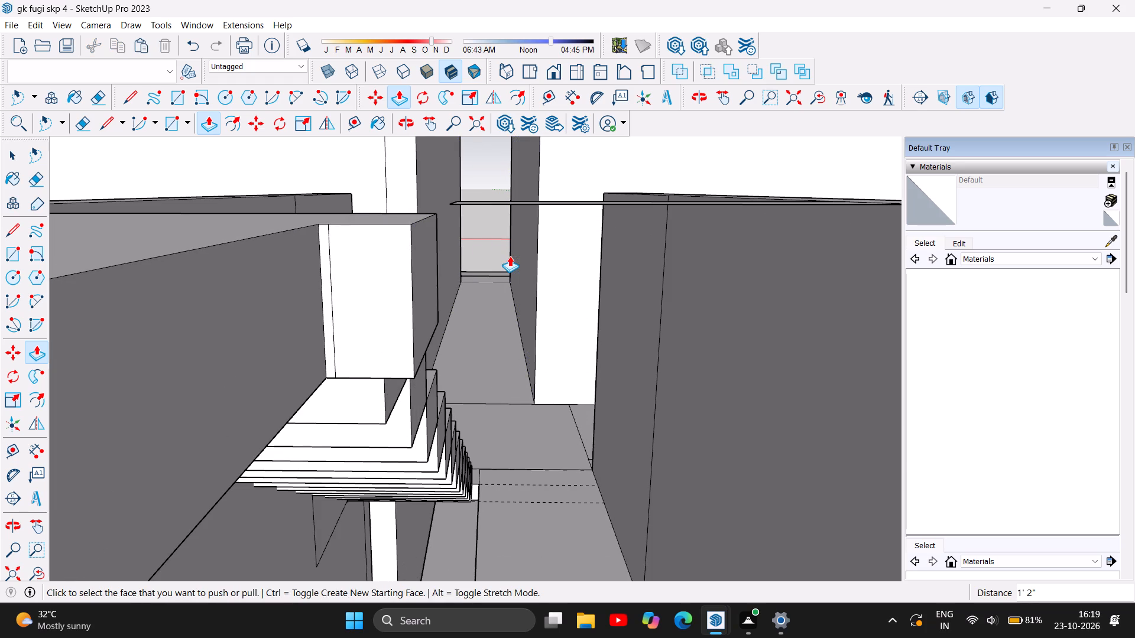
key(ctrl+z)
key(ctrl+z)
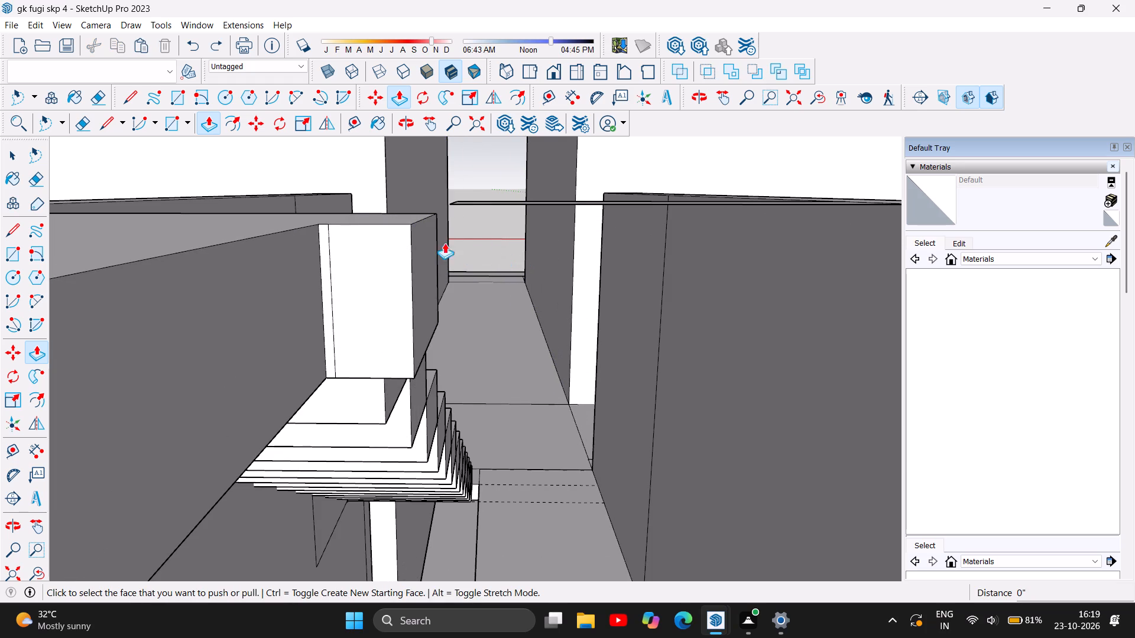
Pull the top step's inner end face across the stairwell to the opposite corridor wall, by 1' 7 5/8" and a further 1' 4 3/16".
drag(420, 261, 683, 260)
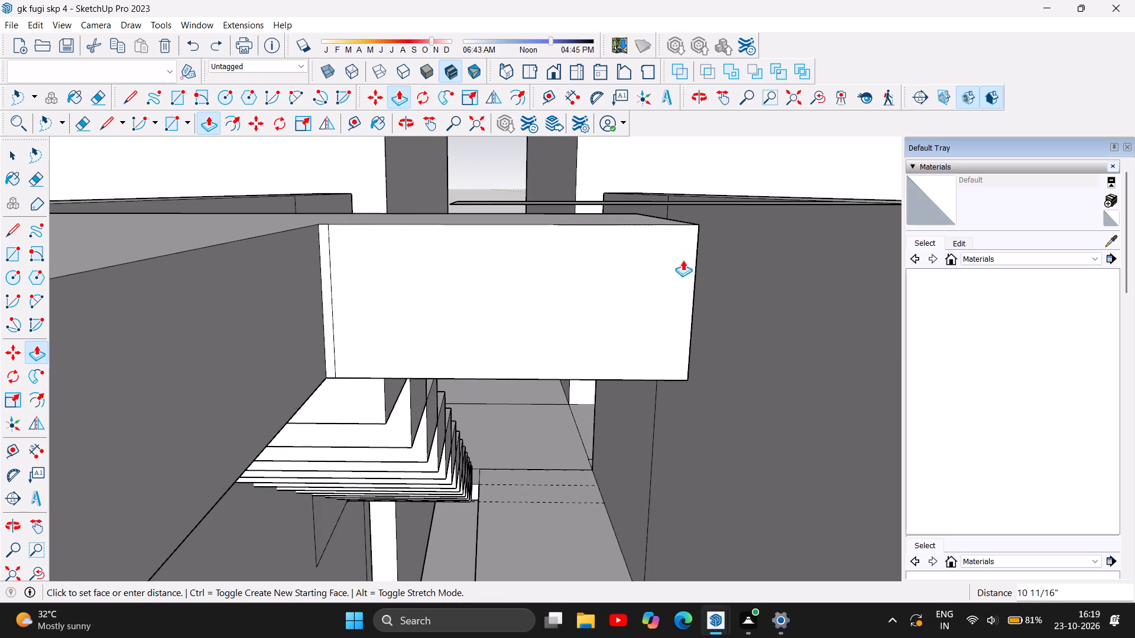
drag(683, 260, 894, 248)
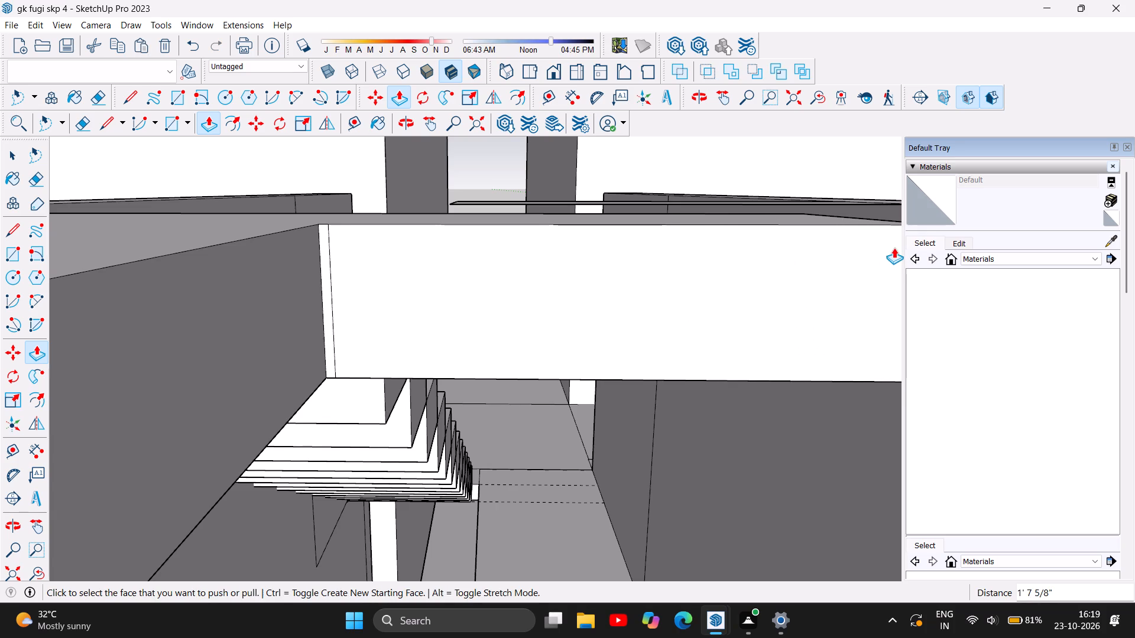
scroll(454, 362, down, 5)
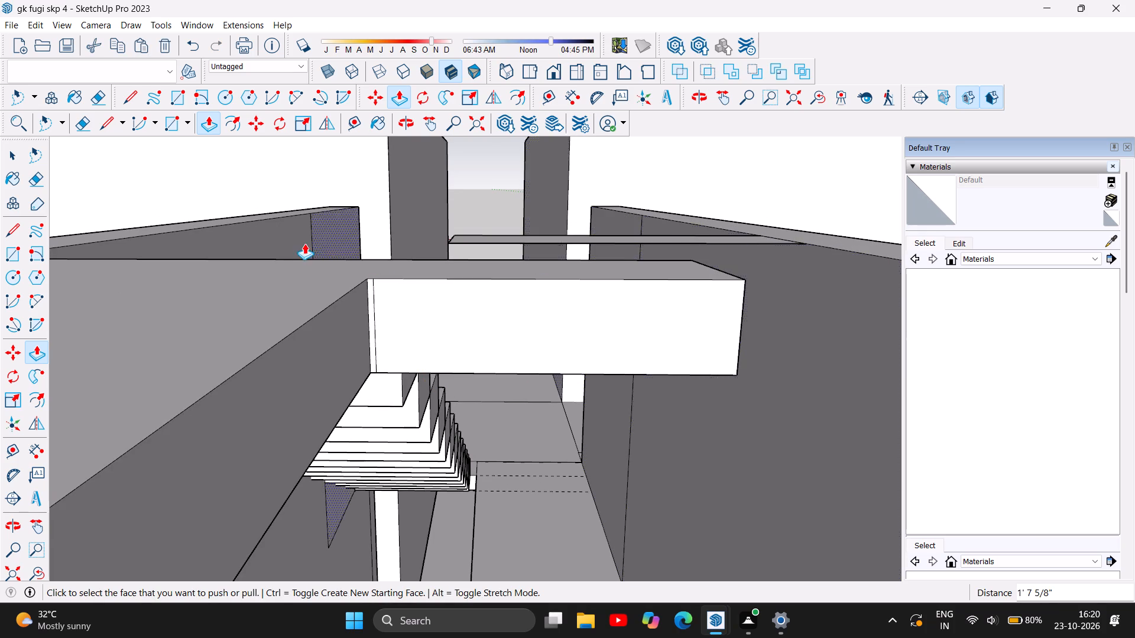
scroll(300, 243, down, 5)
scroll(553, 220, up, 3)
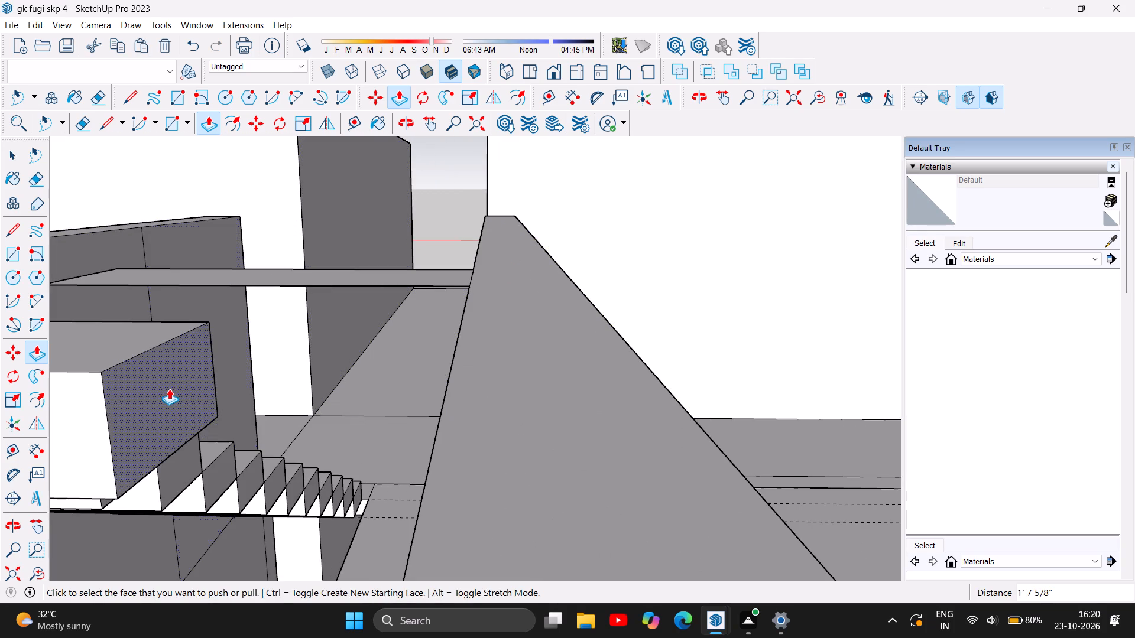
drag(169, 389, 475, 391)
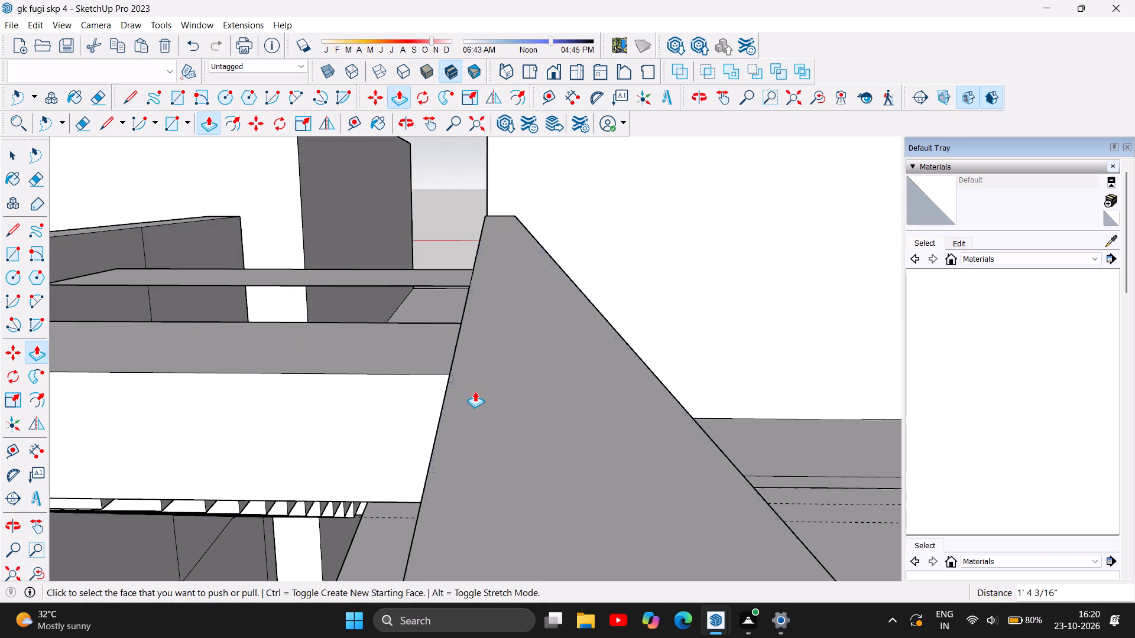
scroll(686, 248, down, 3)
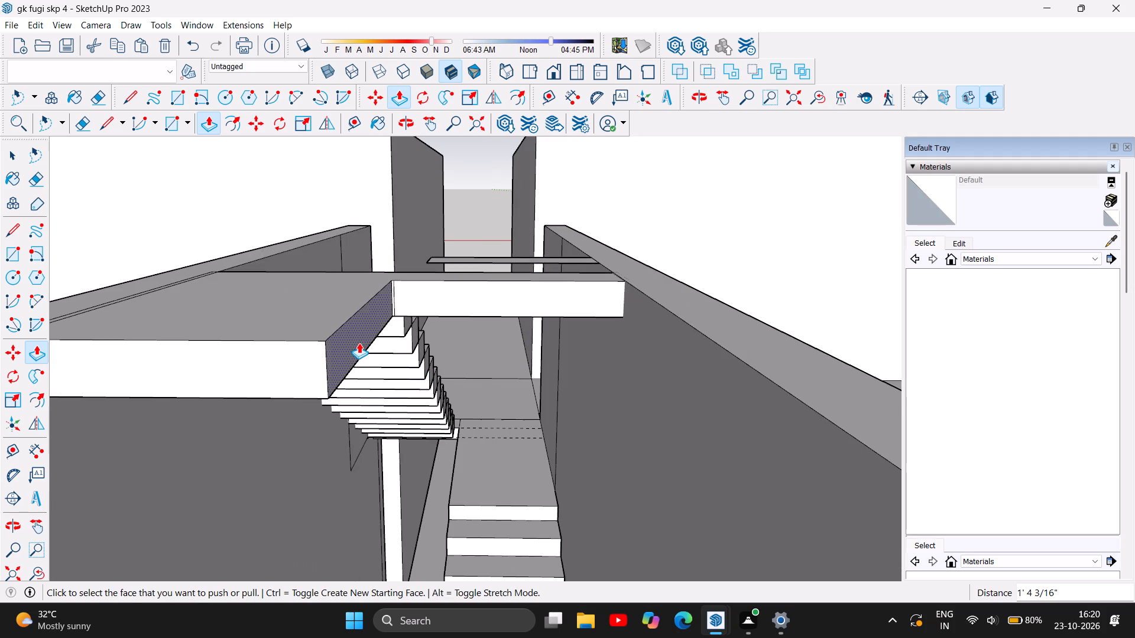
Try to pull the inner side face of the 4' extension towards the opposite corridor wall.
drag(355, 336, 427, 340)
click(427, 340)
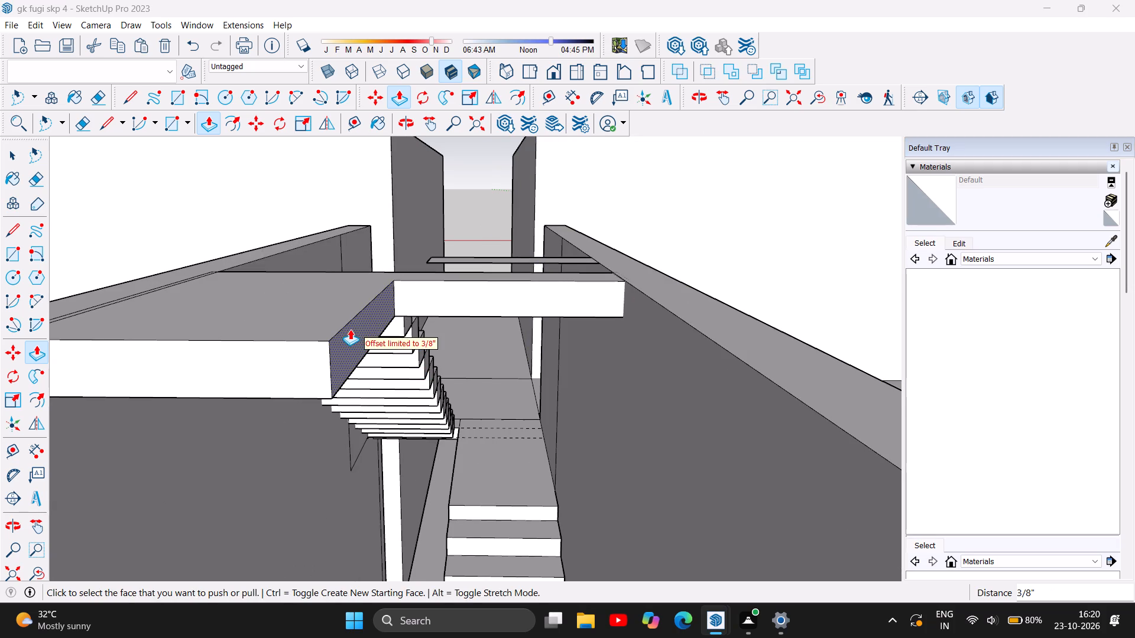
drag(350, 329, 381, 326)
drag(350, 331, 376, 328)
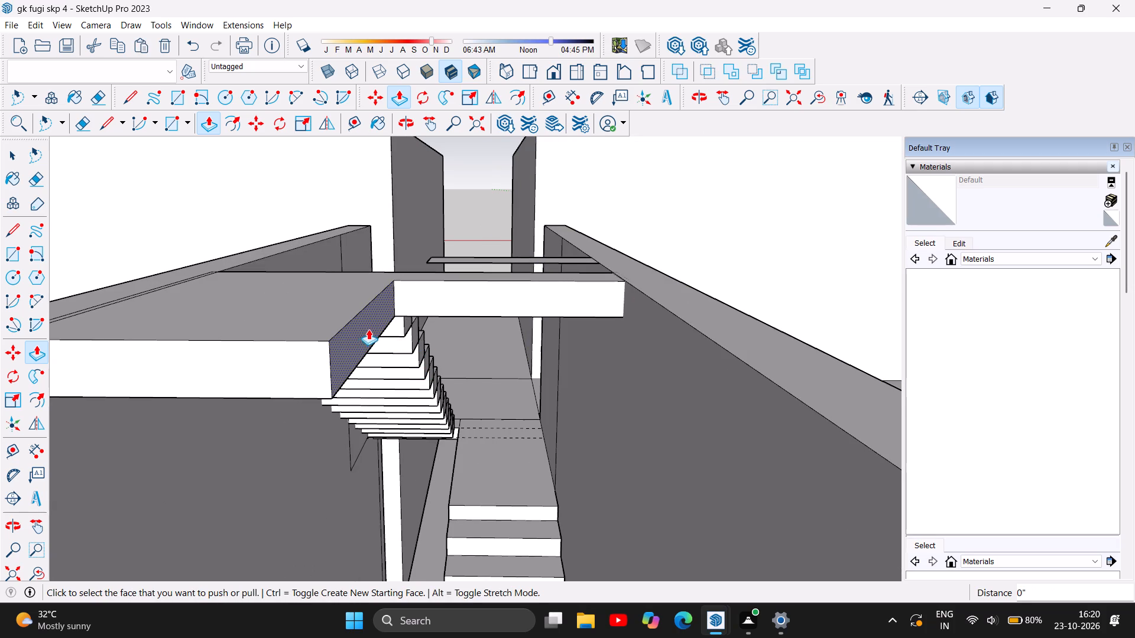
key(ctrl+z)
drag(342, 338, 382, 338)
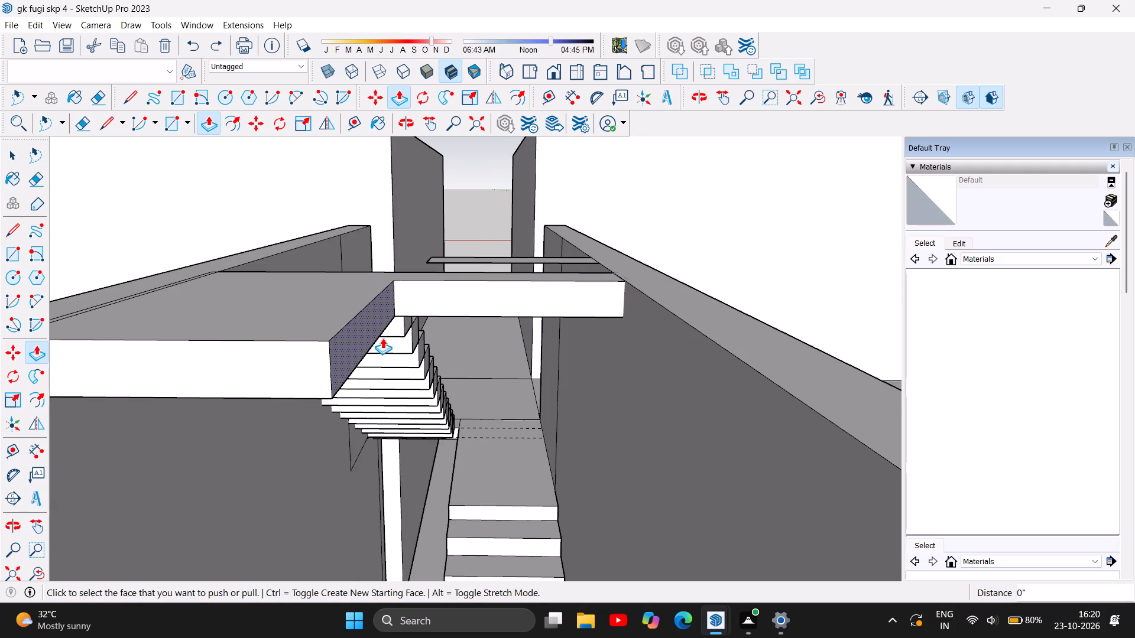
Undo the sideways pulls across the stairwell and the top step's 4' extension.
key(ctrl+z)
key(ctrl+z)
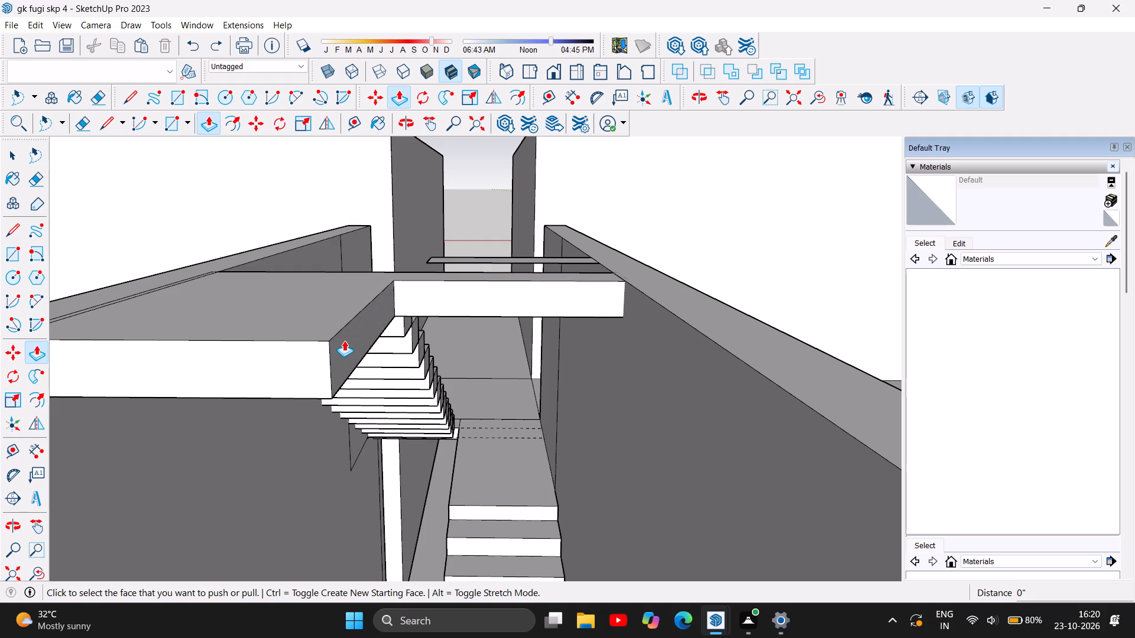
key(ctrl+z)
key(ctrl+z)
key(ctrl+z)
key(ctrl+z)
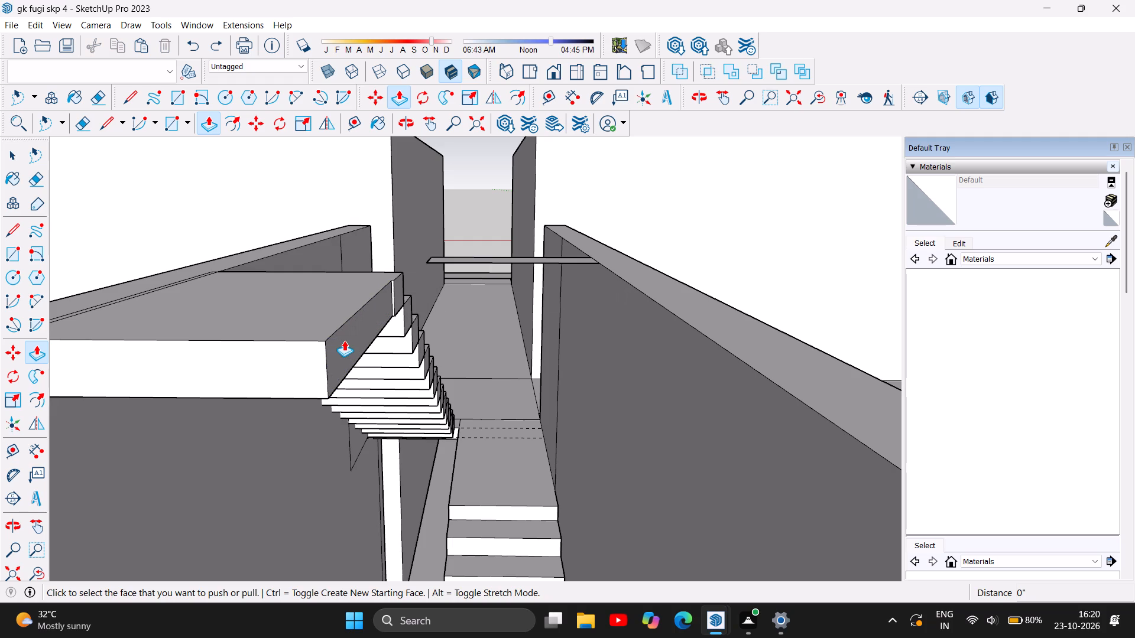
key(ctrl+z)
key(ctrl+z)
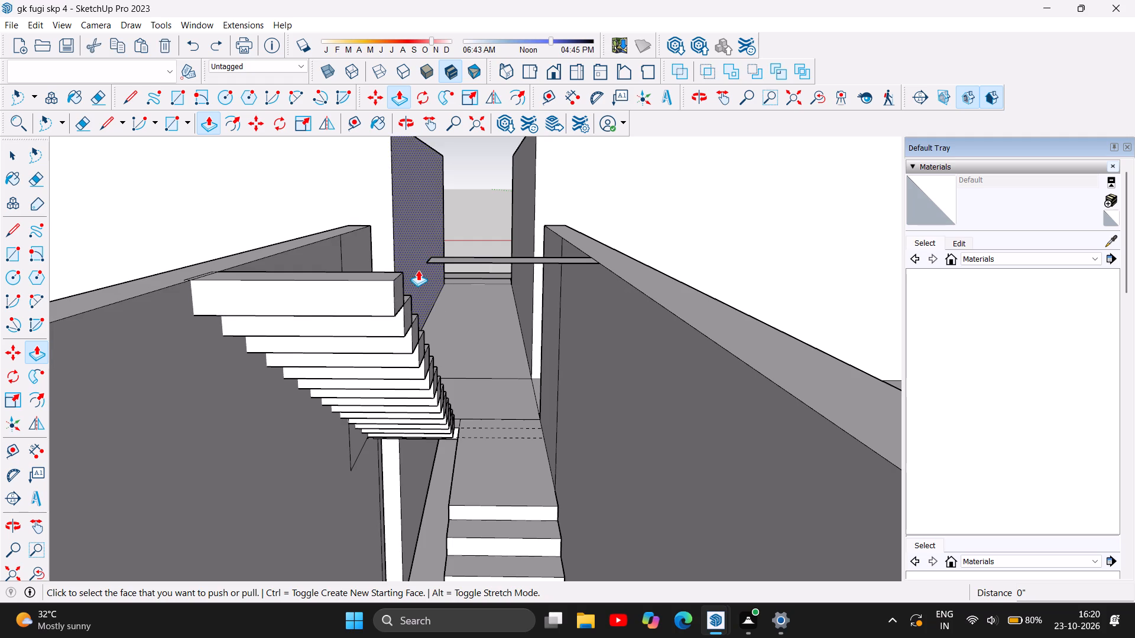
Pull the top step's inner end face 3' 7 3/8" across the stairwell to the opposite corridor wall.
scroll(424, 271, up, 2)
drag(277, 351, 474, 345)
scroll(474, 345, down, 8)
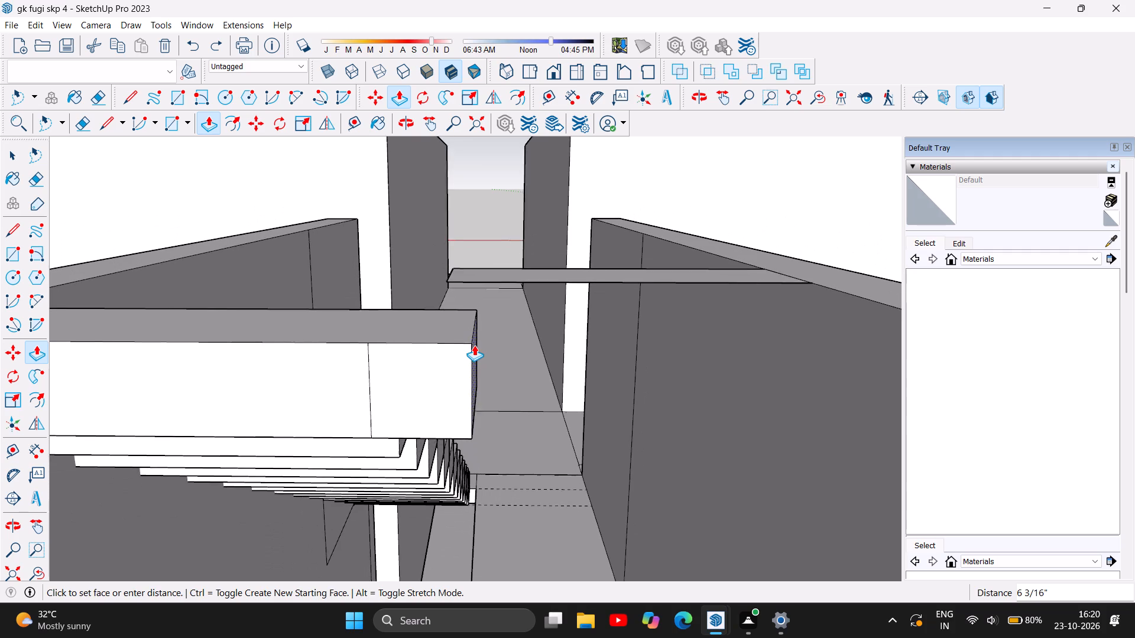
scroll(474, 345, down, 4)
drag(474, 345, 764, 352)
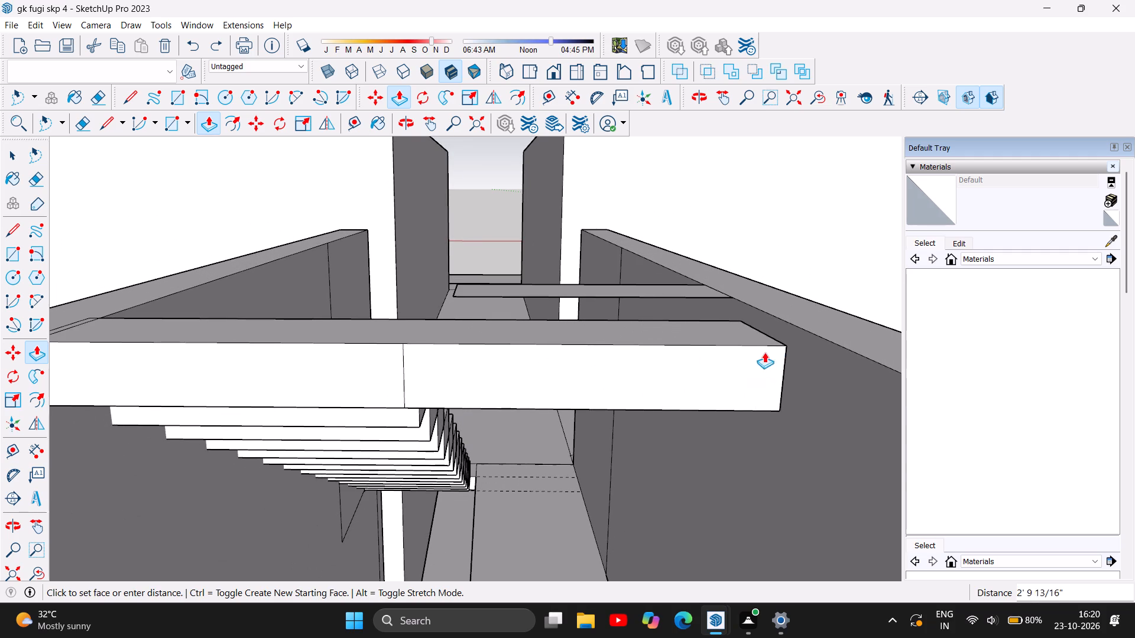
drag(764, 352, 865, 352)
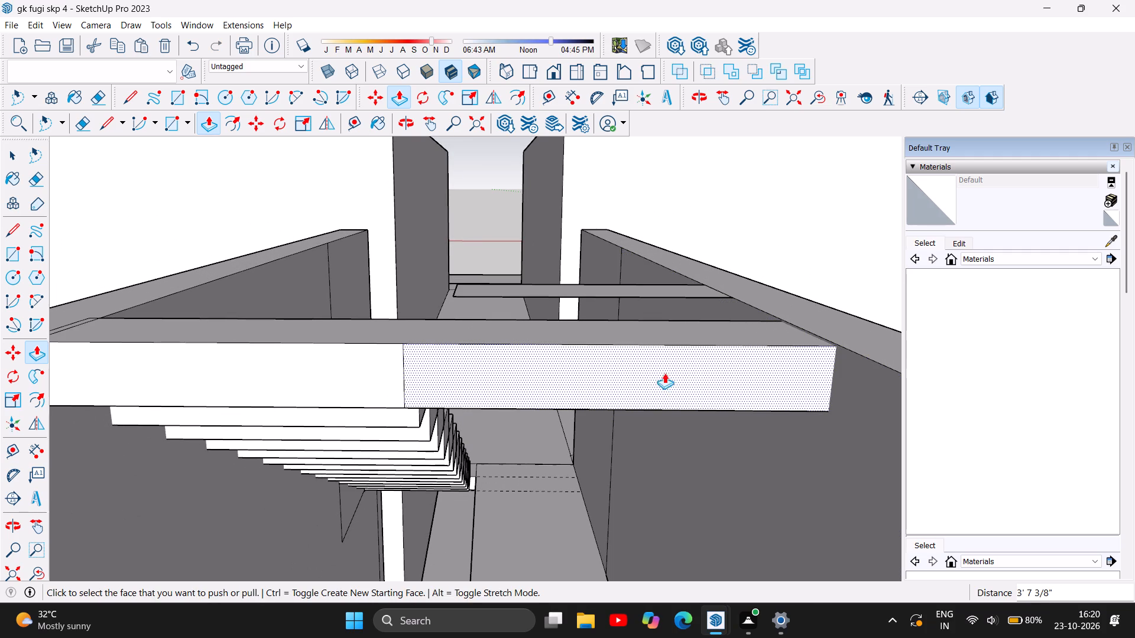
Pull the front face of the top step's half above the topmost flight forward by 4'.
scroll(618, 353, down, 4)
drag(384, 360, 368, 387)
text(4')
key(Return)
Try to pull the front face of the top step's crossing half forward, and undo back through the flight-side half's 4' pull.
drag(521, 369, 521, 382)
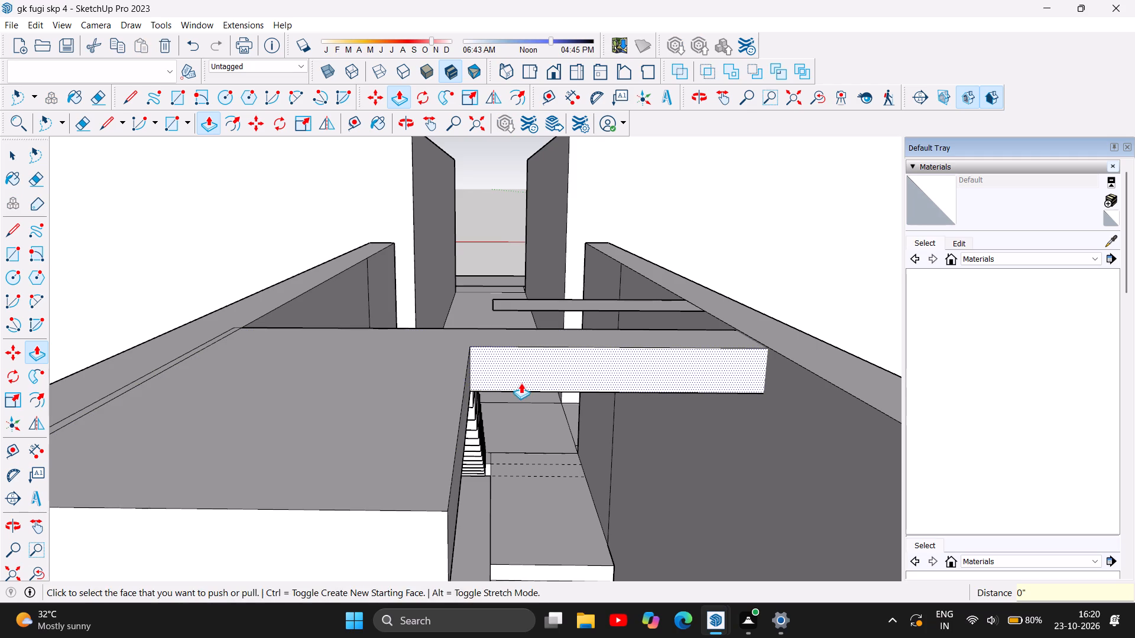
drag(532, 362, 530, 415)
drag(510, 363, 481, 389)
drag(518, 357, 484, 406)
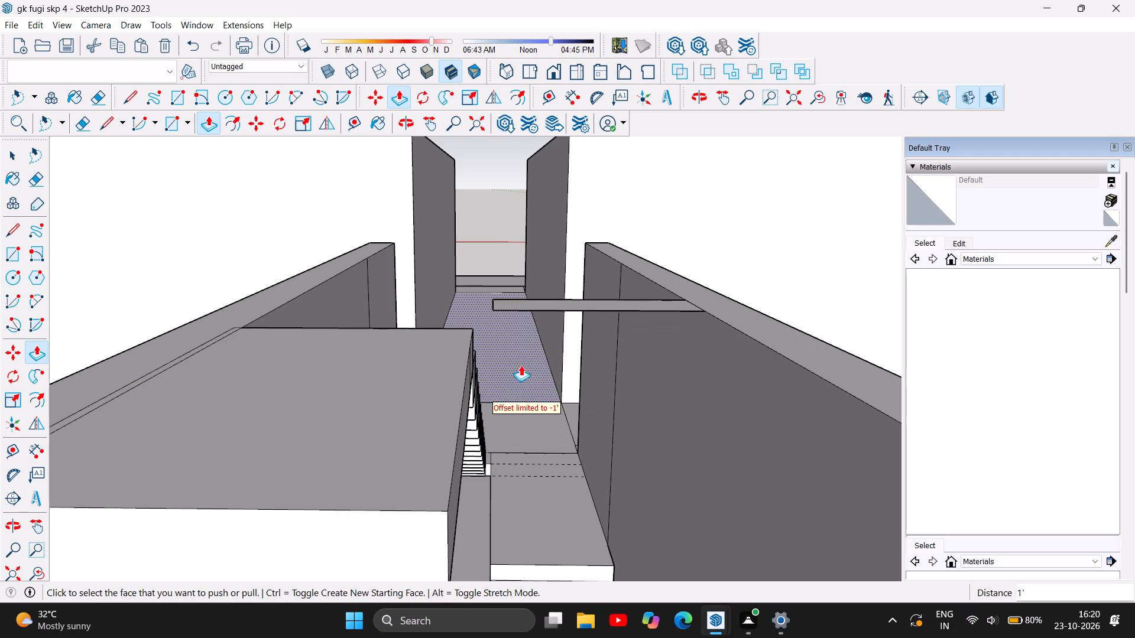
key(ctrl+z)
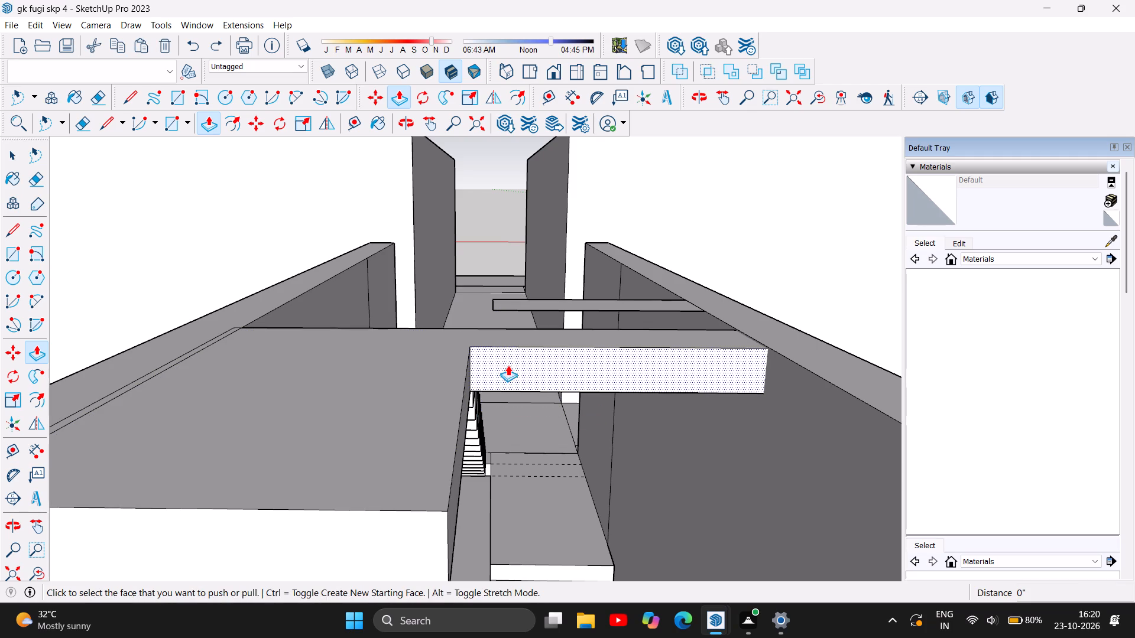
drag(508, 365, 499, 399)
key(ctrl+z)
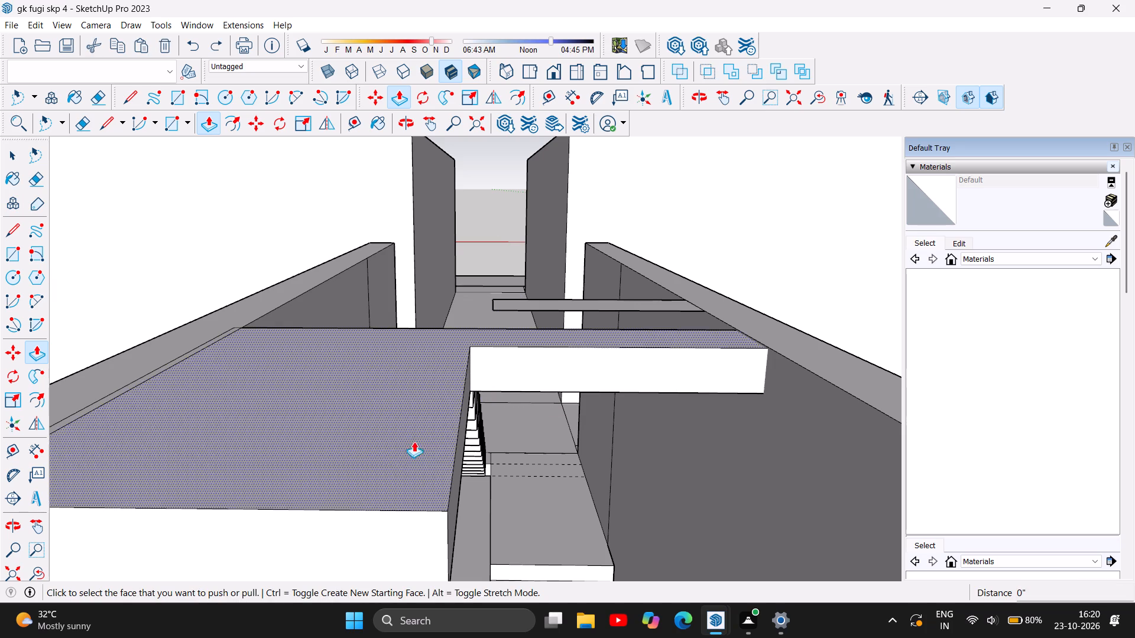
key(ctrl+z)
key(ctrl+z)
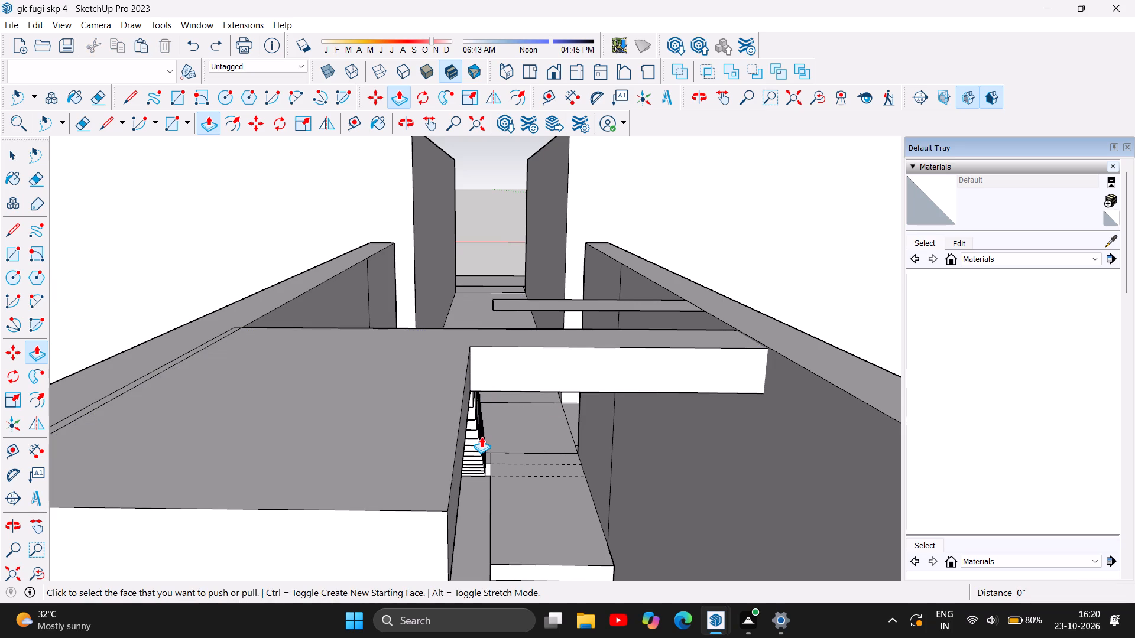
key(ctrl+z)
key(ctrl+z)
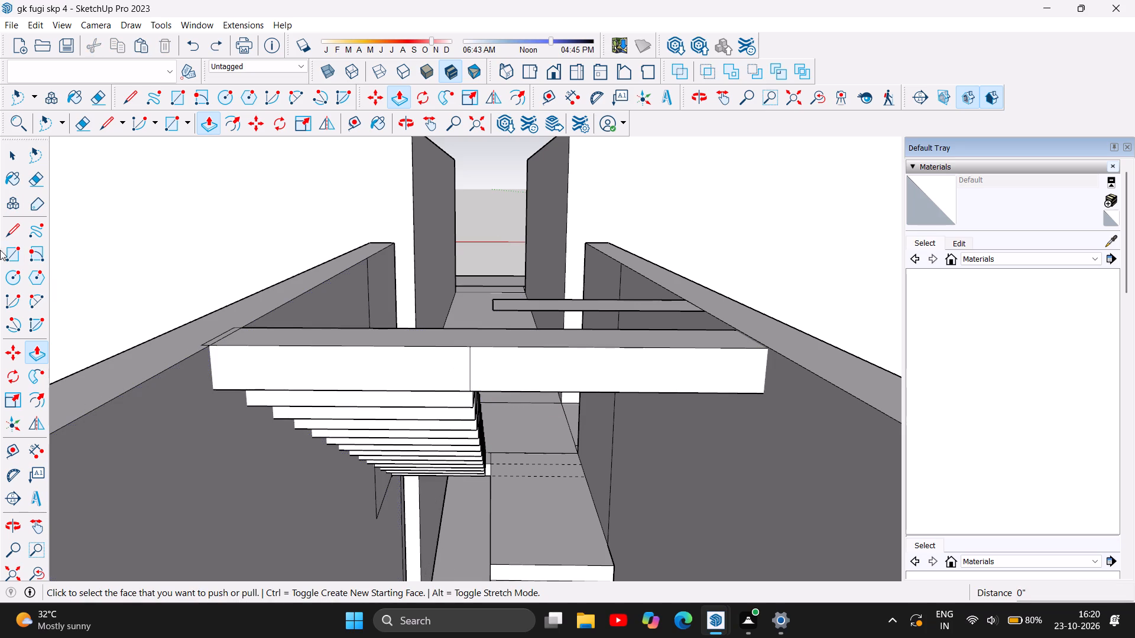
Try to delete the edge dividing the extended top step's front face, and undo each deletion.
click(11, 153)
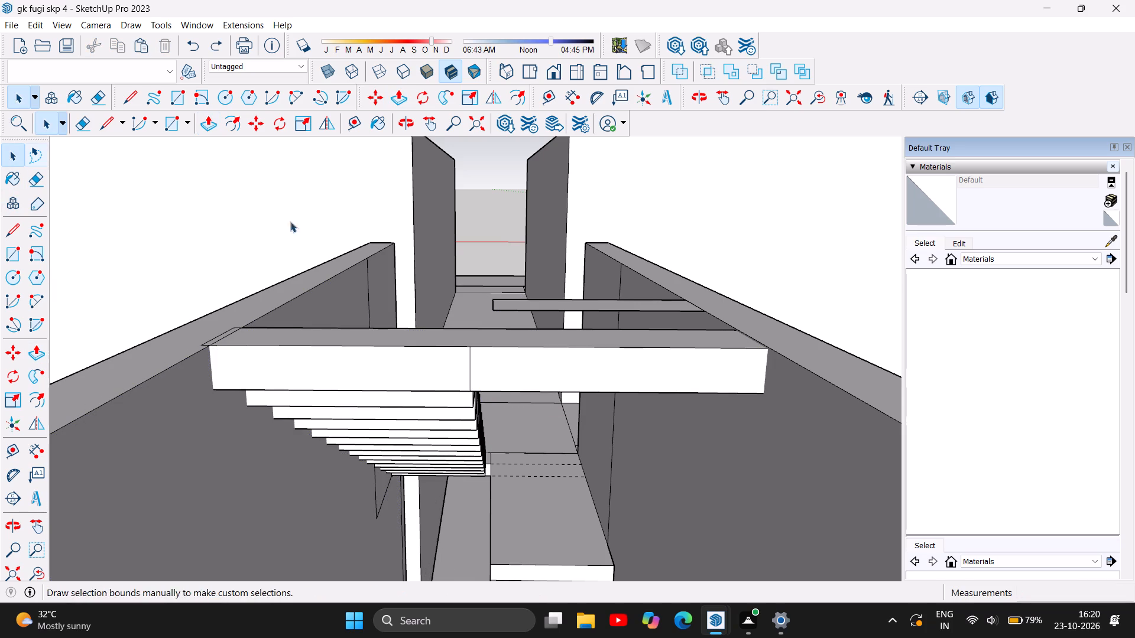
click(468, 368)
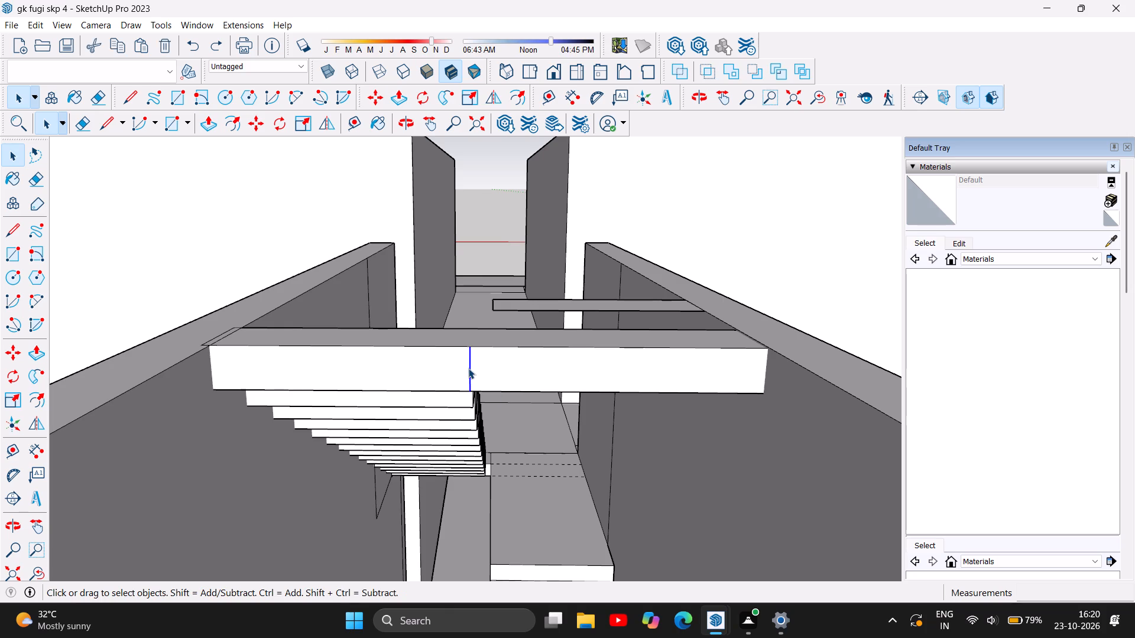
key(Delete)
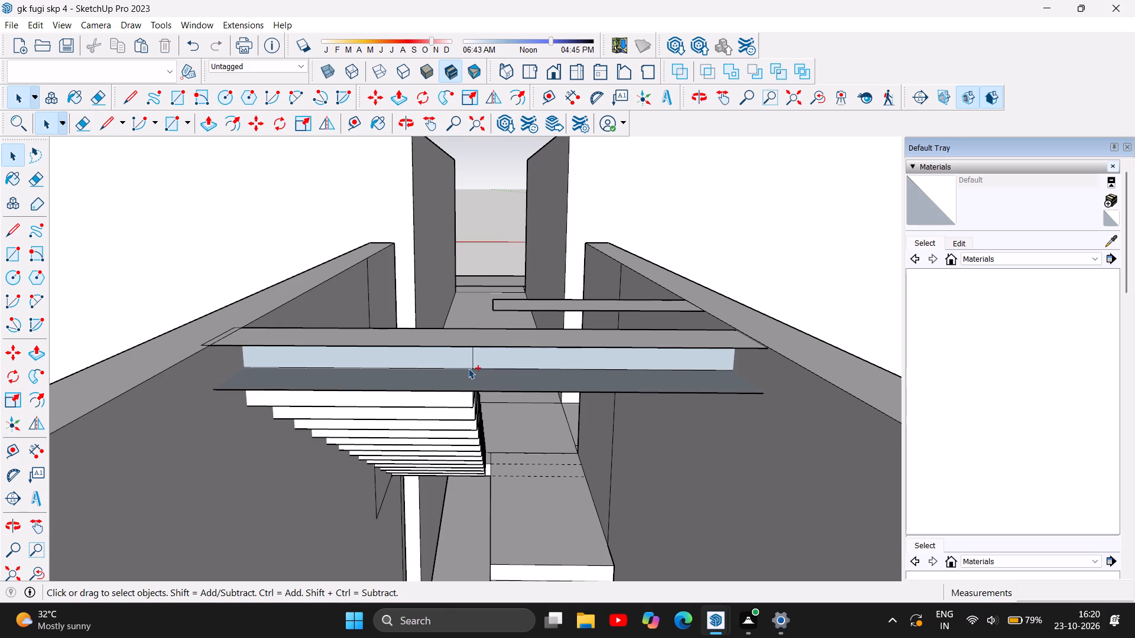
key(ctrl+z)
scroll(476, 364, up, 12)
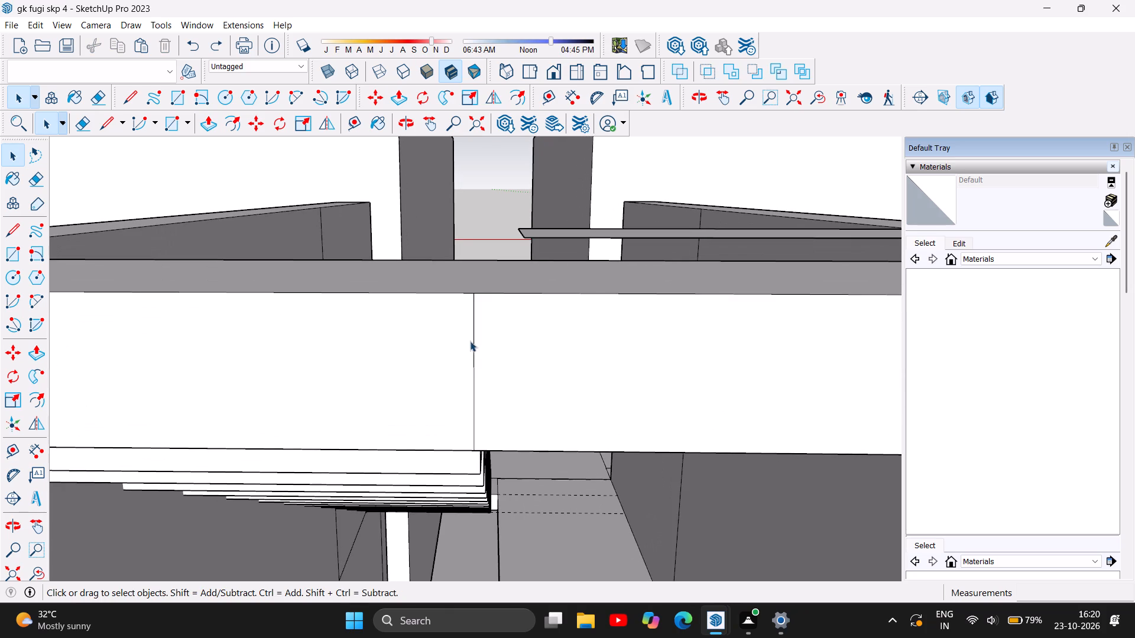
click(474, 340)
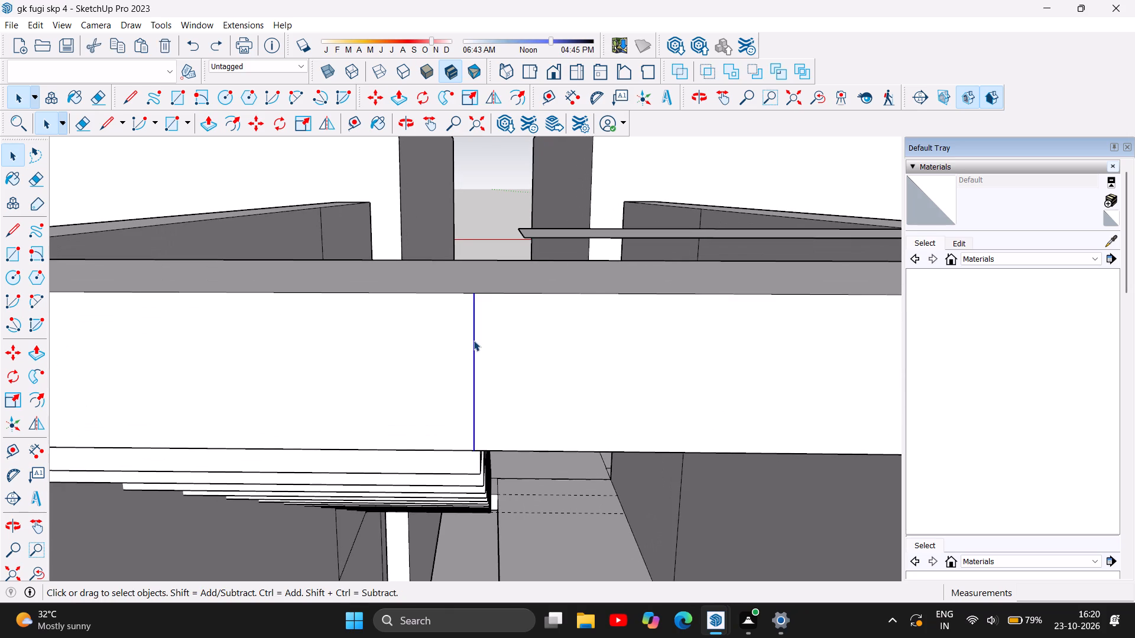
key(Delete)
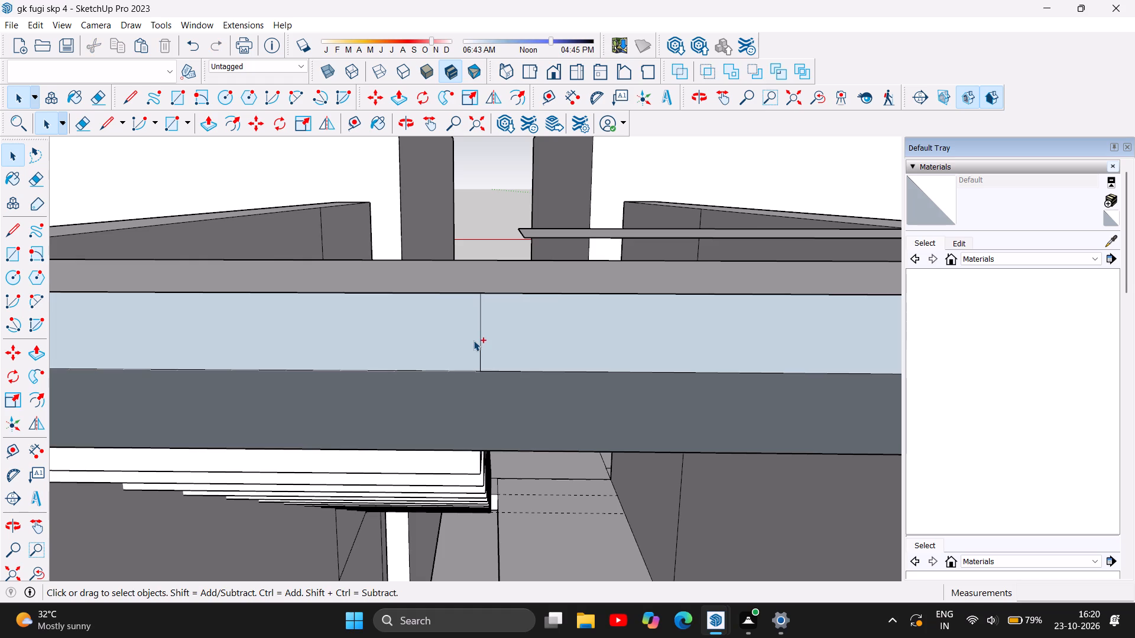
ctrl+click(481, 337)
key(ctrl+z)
Pull the front face of the top step's crossing half, beside the opposite corridor wall, forward by 4'.
scroll(482, 340, down, 15)
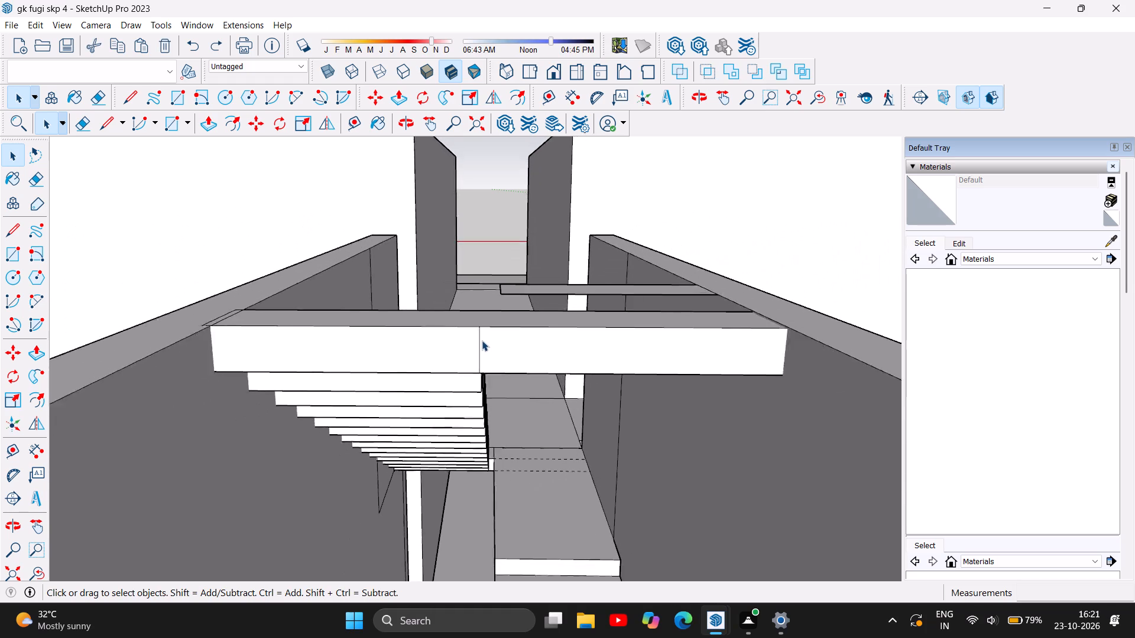
scroll(482, 340, down, 2)
click(199, 122)
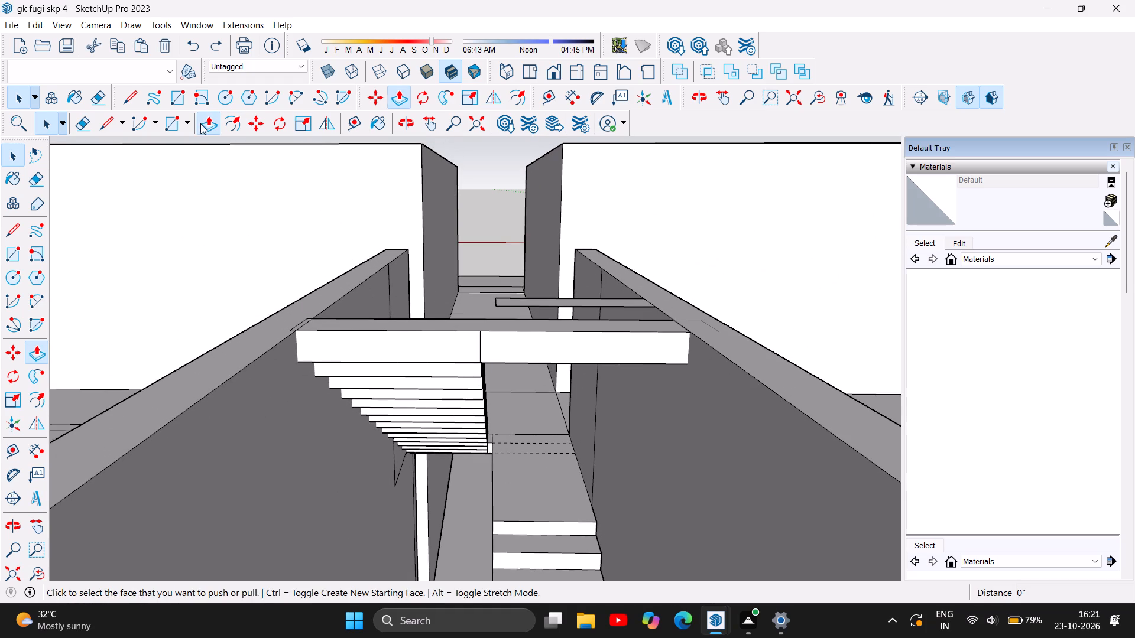
click(561, 350)
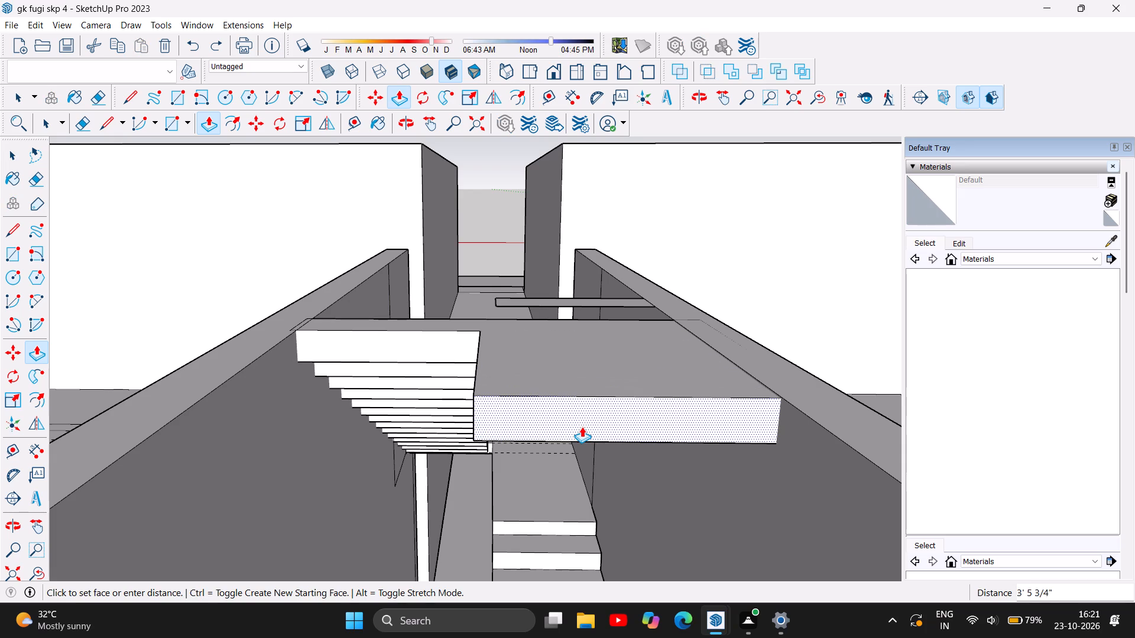
text(4')
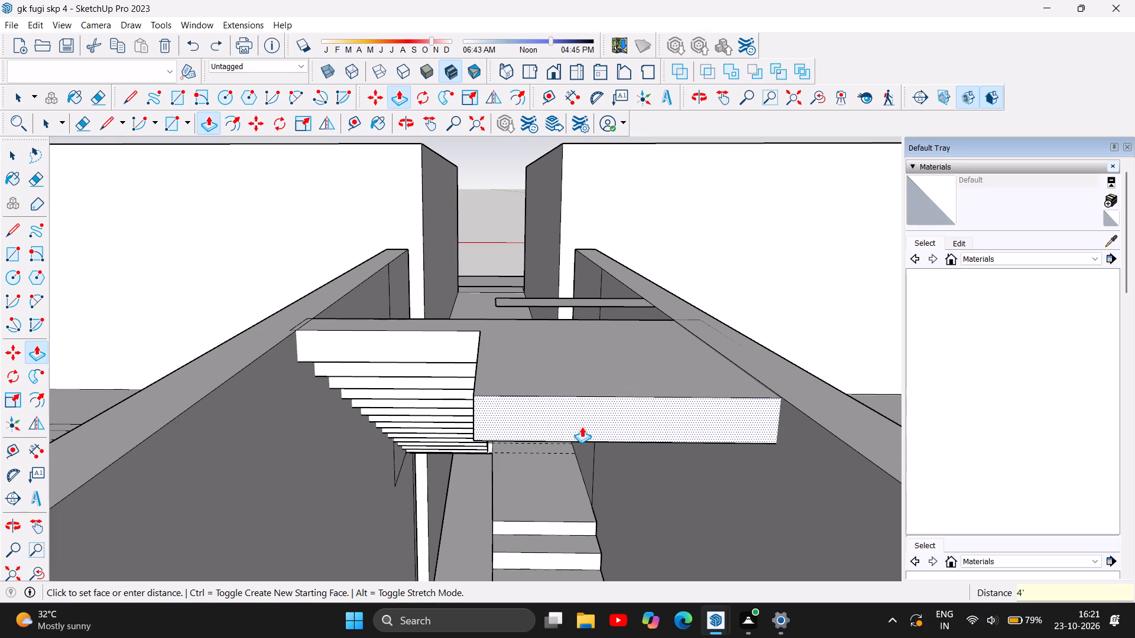
key(Return)
Push the inner side face of the 4' extension sideways to the opposite corridor wall.
click(436, 344)
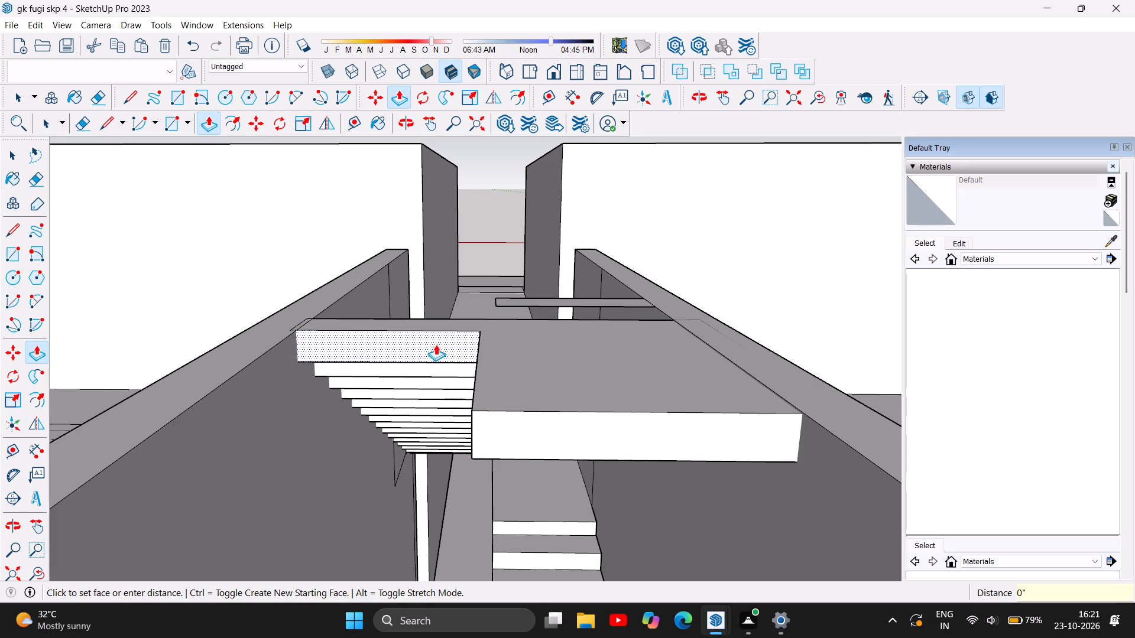
drag(363, 338, 326, 350)
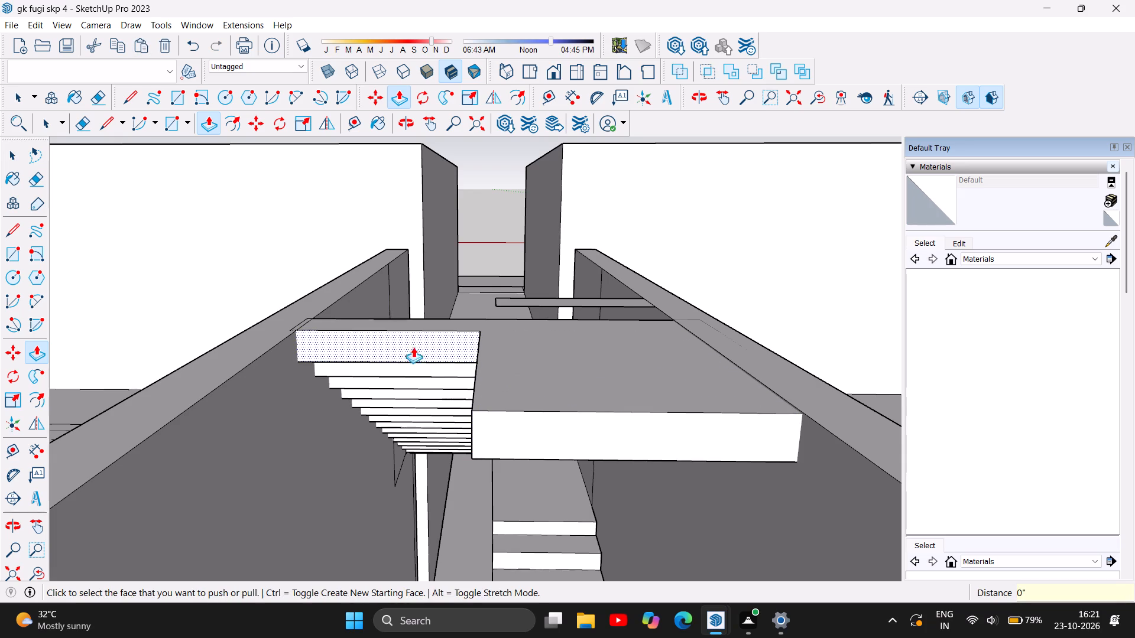
click(399, 122)
drag(346, 282, 396, 285)
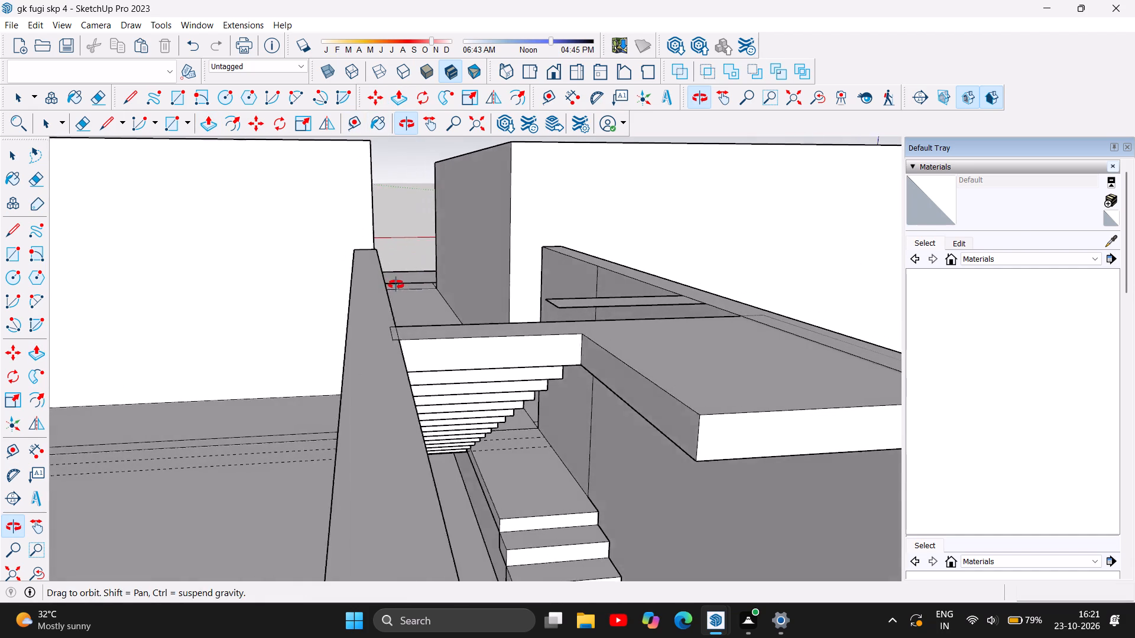
drag(396, 285, 382, 283)
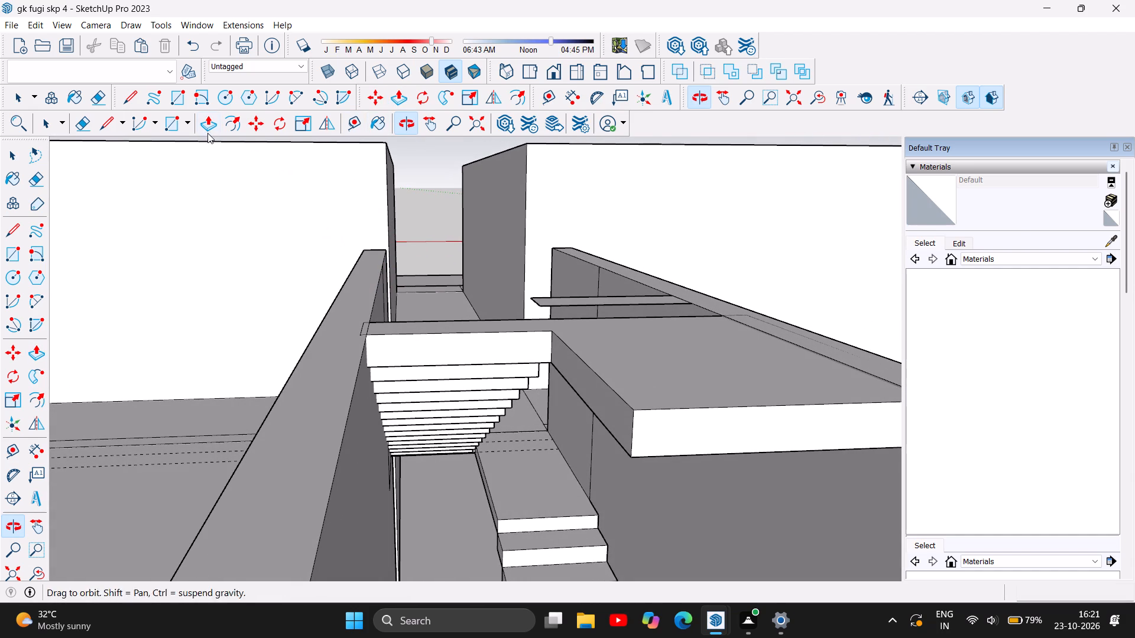
click(209, 124)
drag(565, 362, 531, 368)
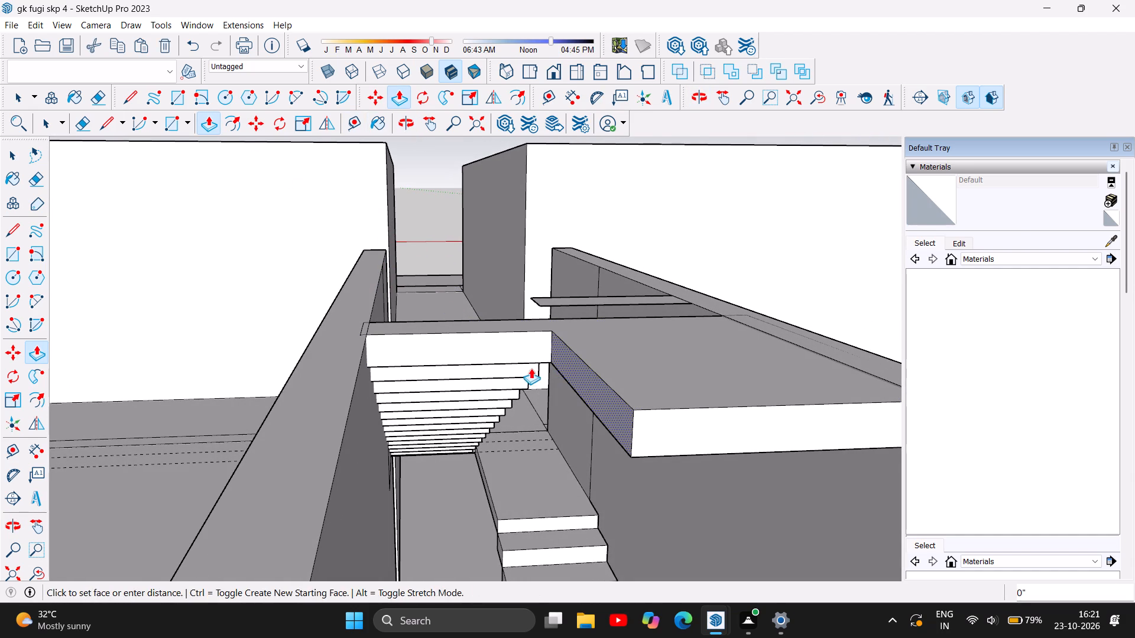
drag(531, 368, 530, 368)
drag(585, 365, 565, 373)
drag(608, 392, 571, 400)
drag(571, 400, 528, 410)
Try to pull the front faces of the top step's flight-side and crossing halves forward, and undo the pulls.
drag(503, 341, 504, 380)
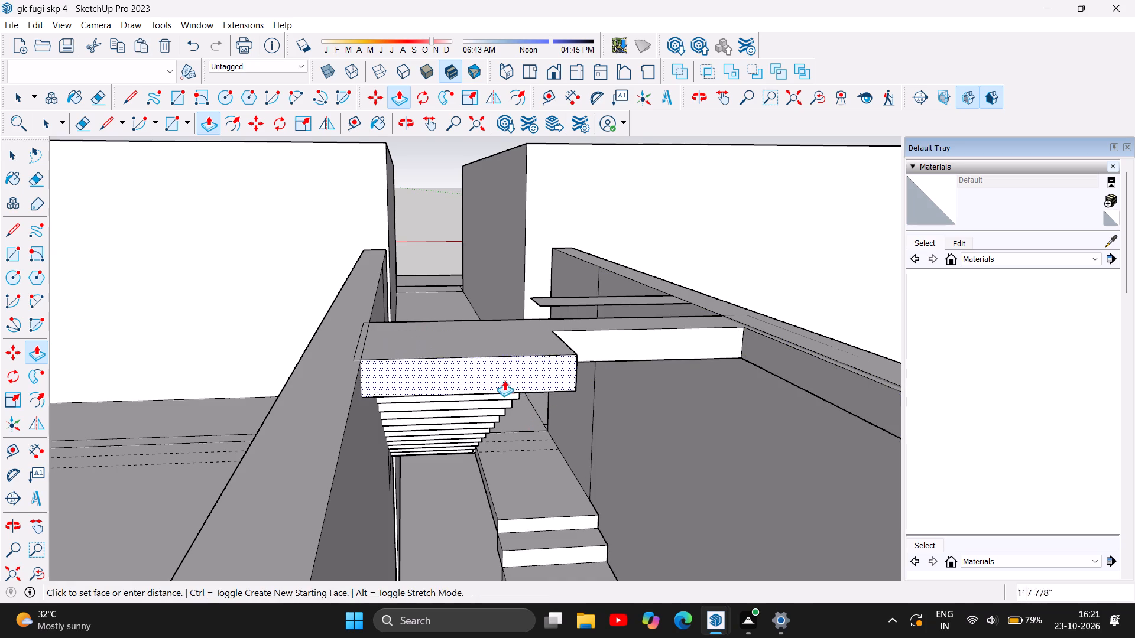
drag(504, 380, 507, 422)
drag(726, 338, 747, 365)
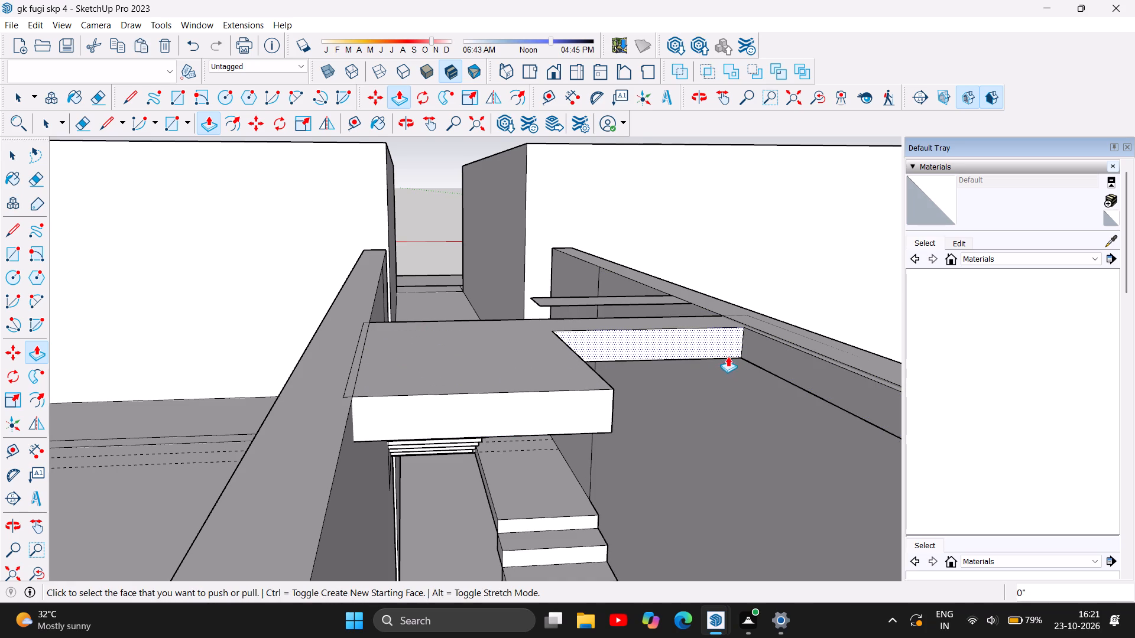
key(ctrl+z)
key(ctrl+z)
Examine the extended top step and the strip along the opposite corridor wall from above.
scroll(787, 360, down, 3)
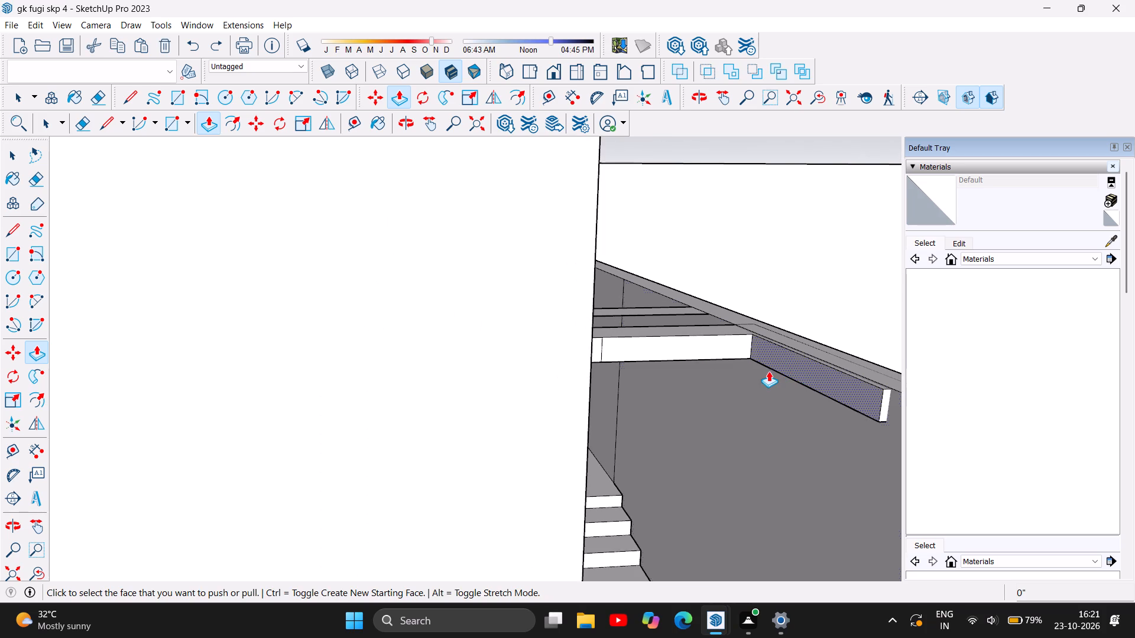
scroll(758, 375, down, 4)
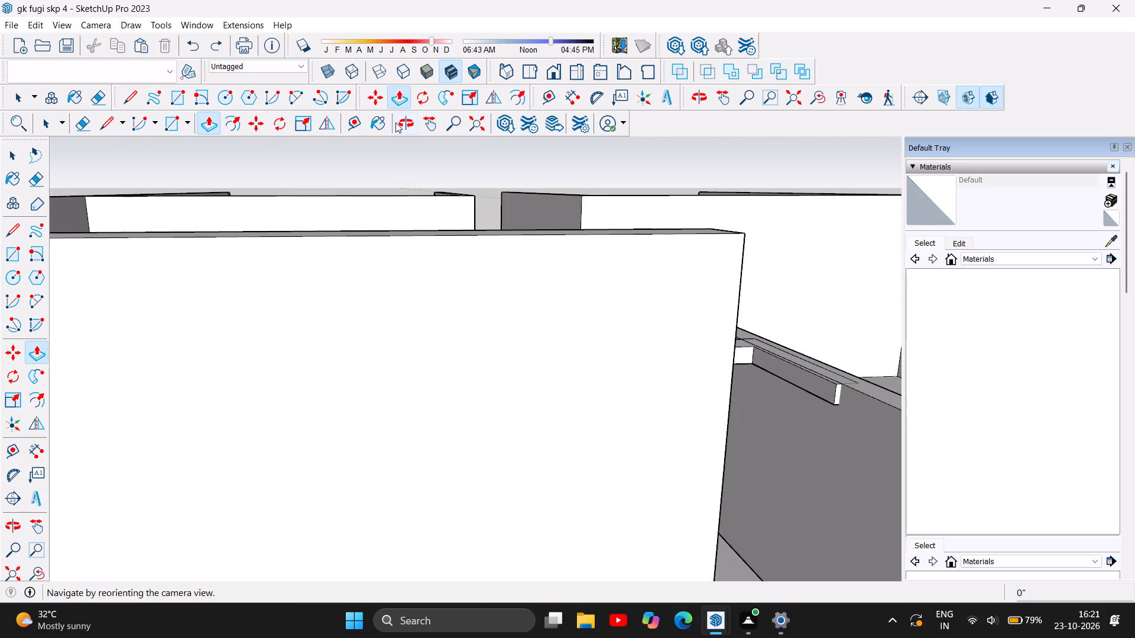
click(395, 122)
drag(730, 345, 606, 448)
click(606, 448)
scroll(390, 310, down, 5)
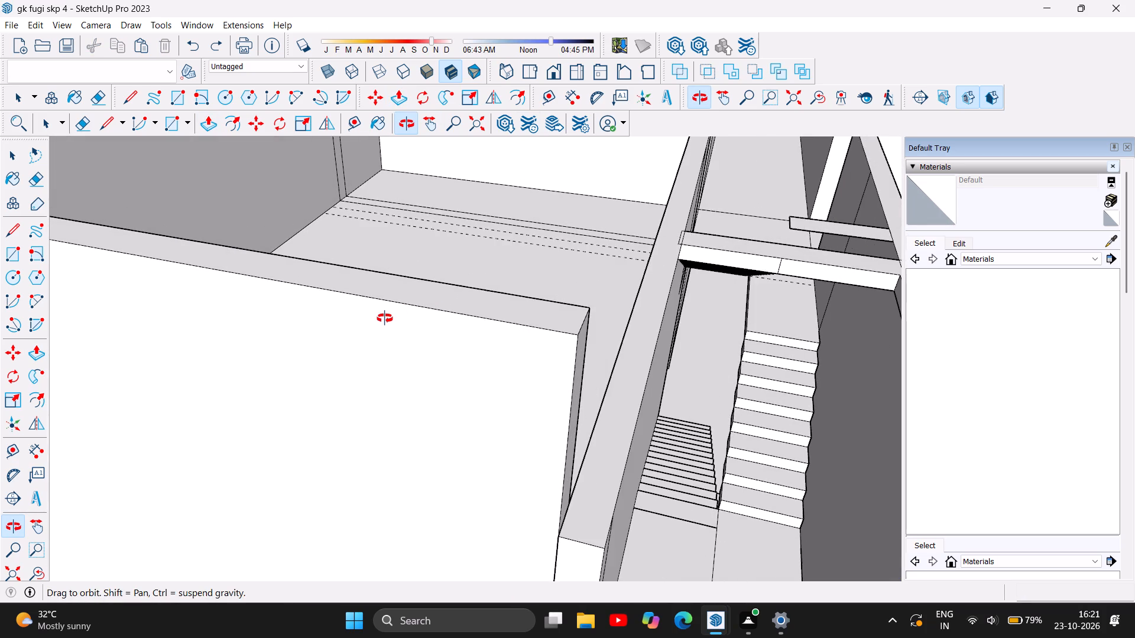
scroll(386, 318, down, 6)
drag(755, 347, 761, 419)
scroll(776, 464, up, 4)
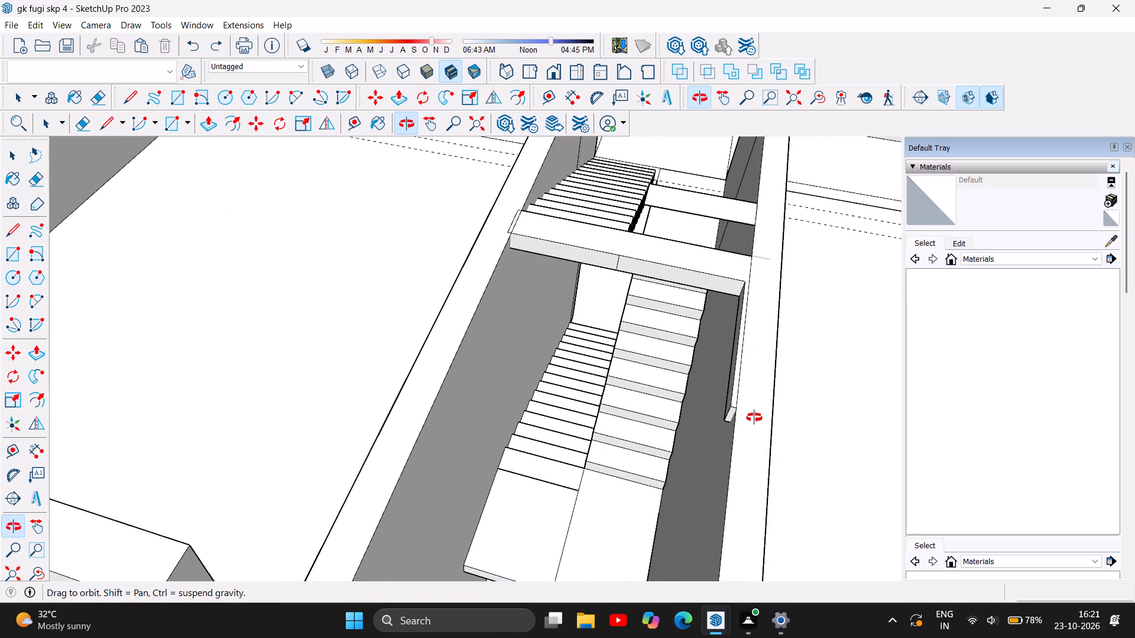
scroll(751, 413, up, 8)
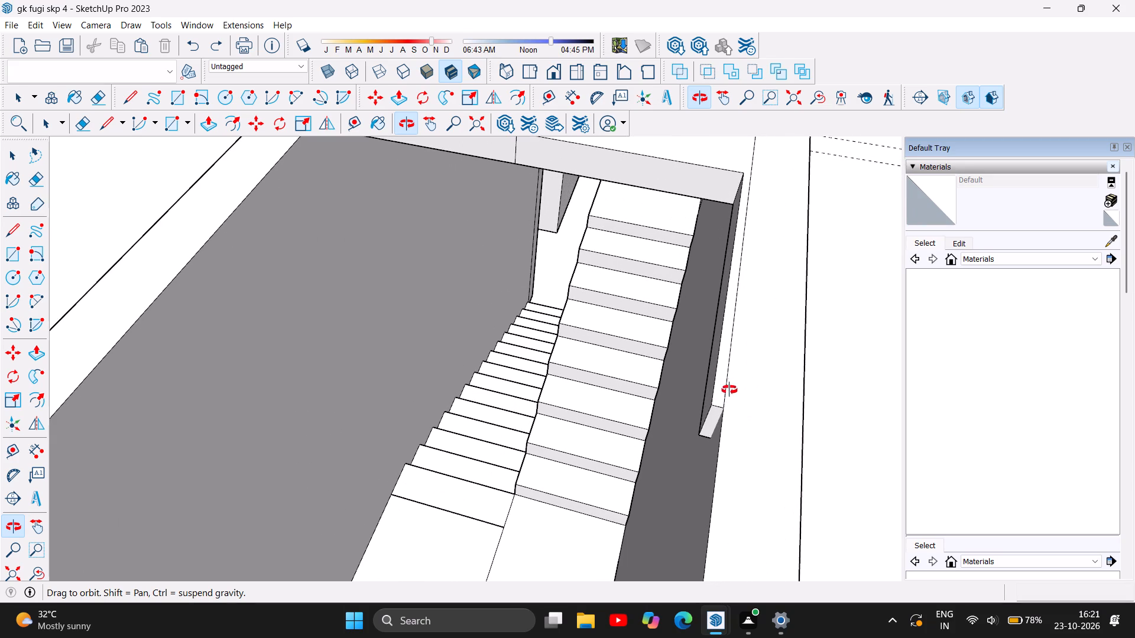
scroll(741, 415, down, 5)
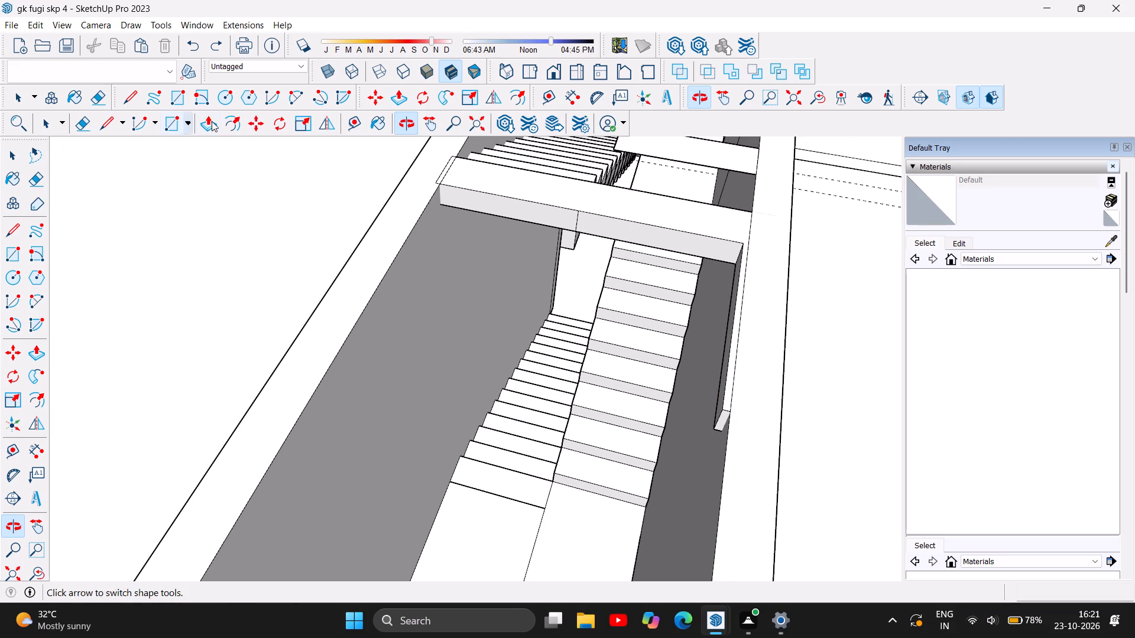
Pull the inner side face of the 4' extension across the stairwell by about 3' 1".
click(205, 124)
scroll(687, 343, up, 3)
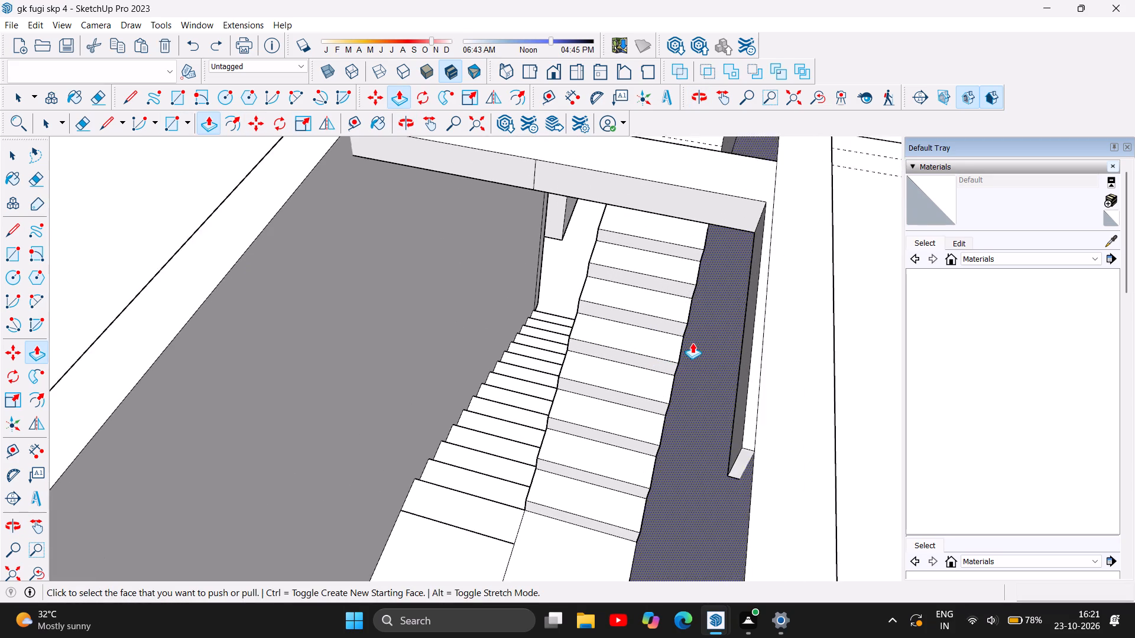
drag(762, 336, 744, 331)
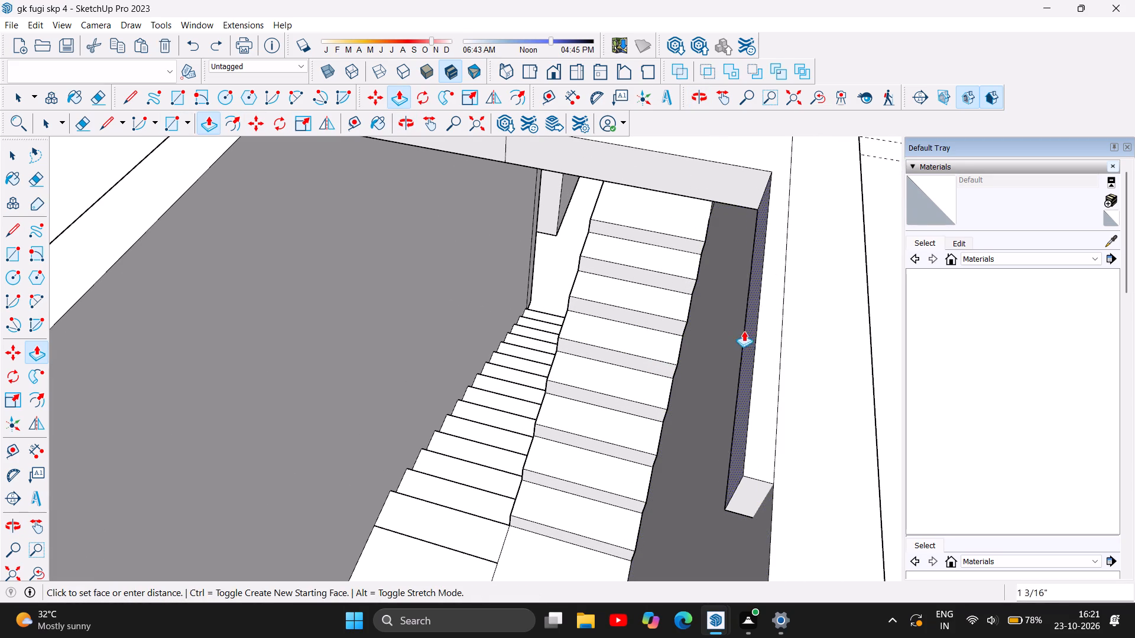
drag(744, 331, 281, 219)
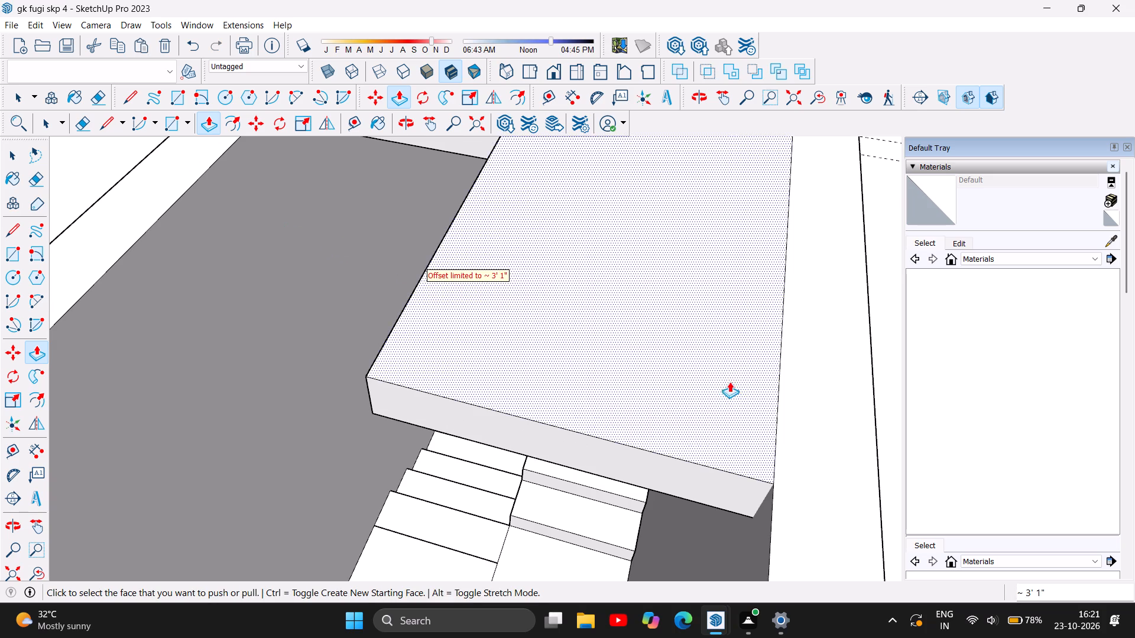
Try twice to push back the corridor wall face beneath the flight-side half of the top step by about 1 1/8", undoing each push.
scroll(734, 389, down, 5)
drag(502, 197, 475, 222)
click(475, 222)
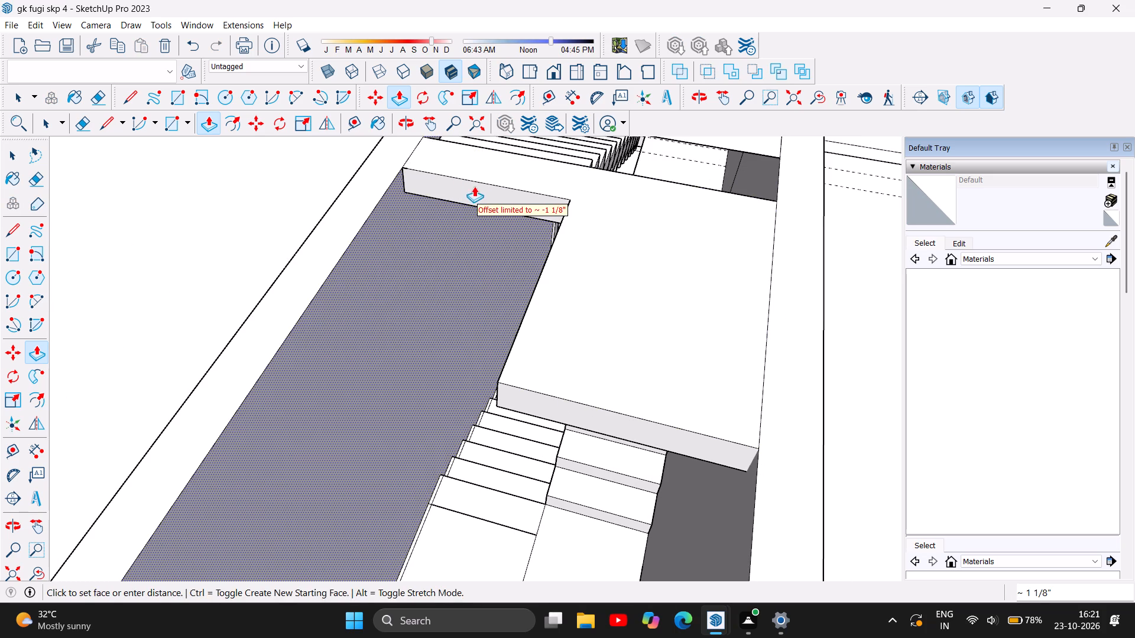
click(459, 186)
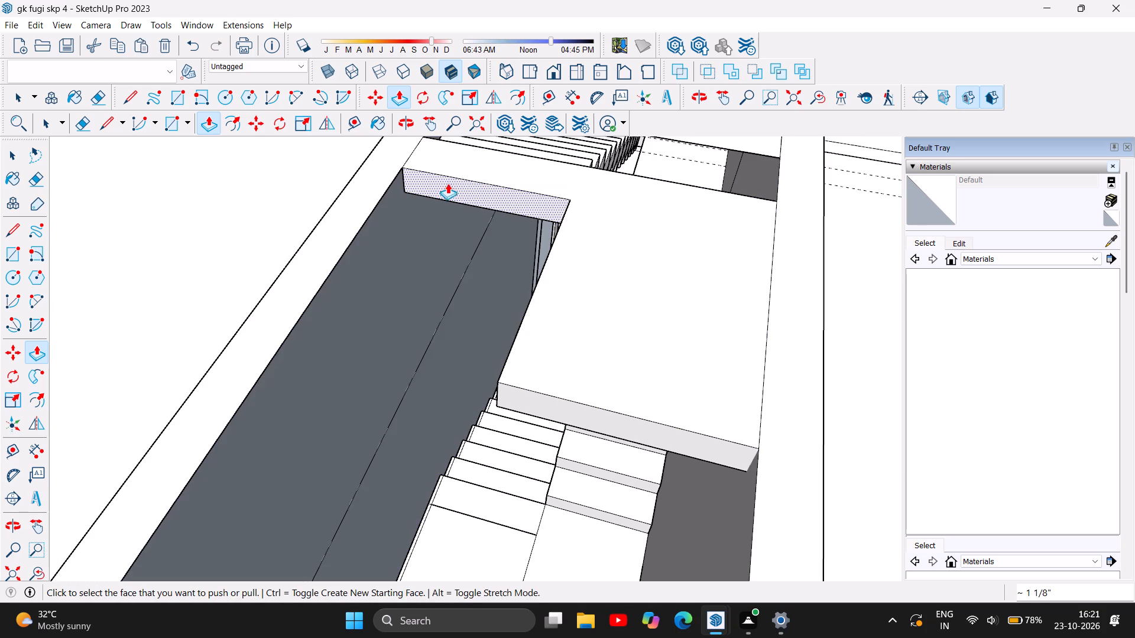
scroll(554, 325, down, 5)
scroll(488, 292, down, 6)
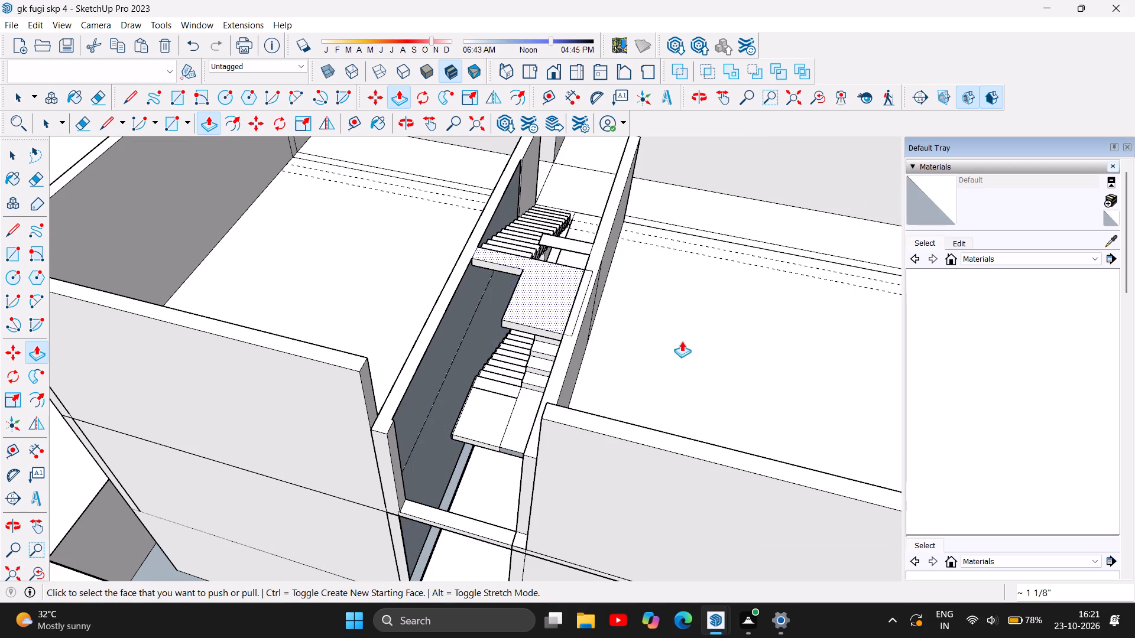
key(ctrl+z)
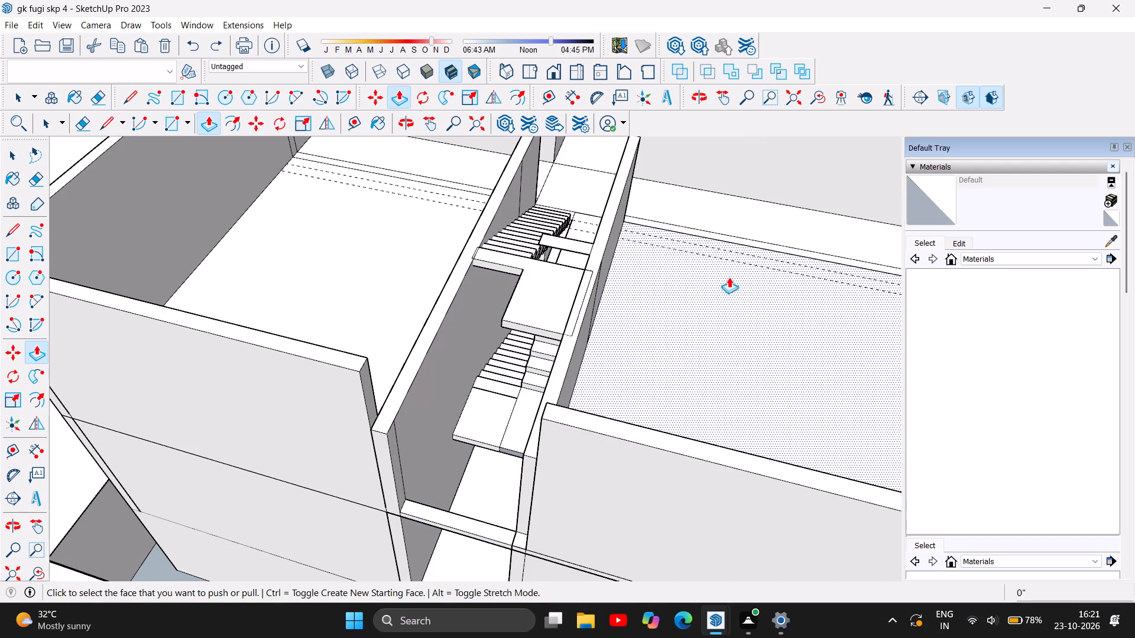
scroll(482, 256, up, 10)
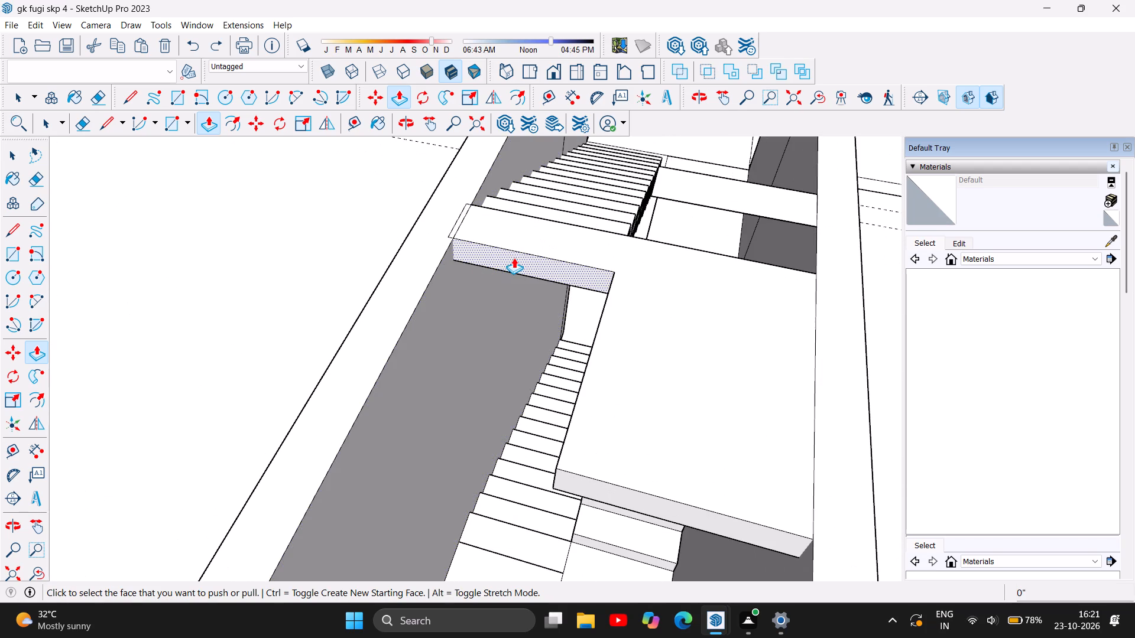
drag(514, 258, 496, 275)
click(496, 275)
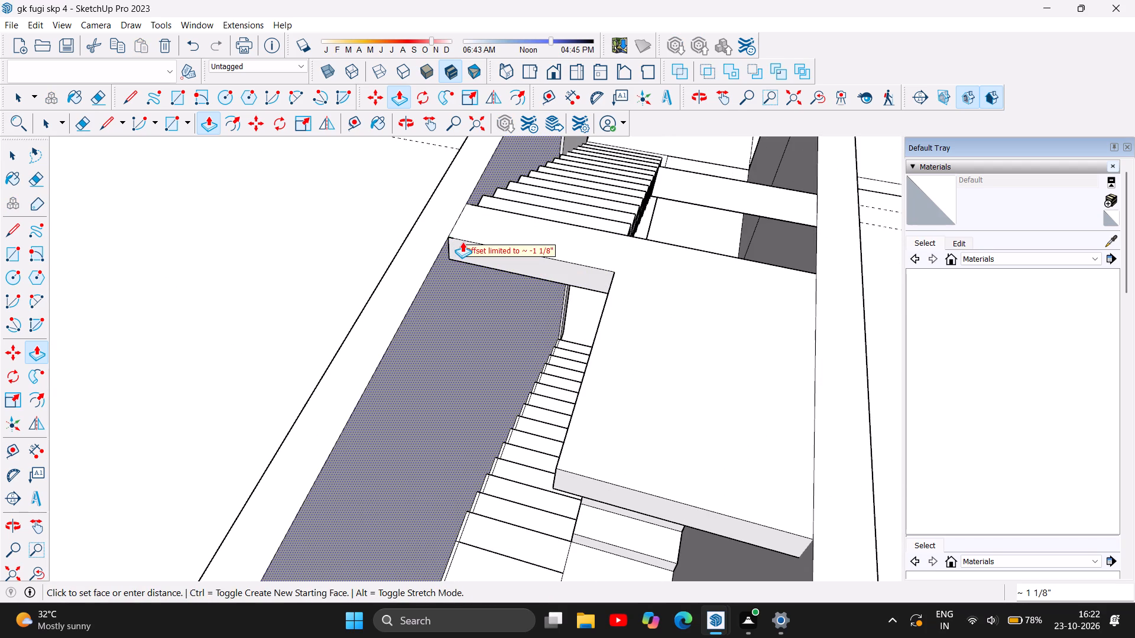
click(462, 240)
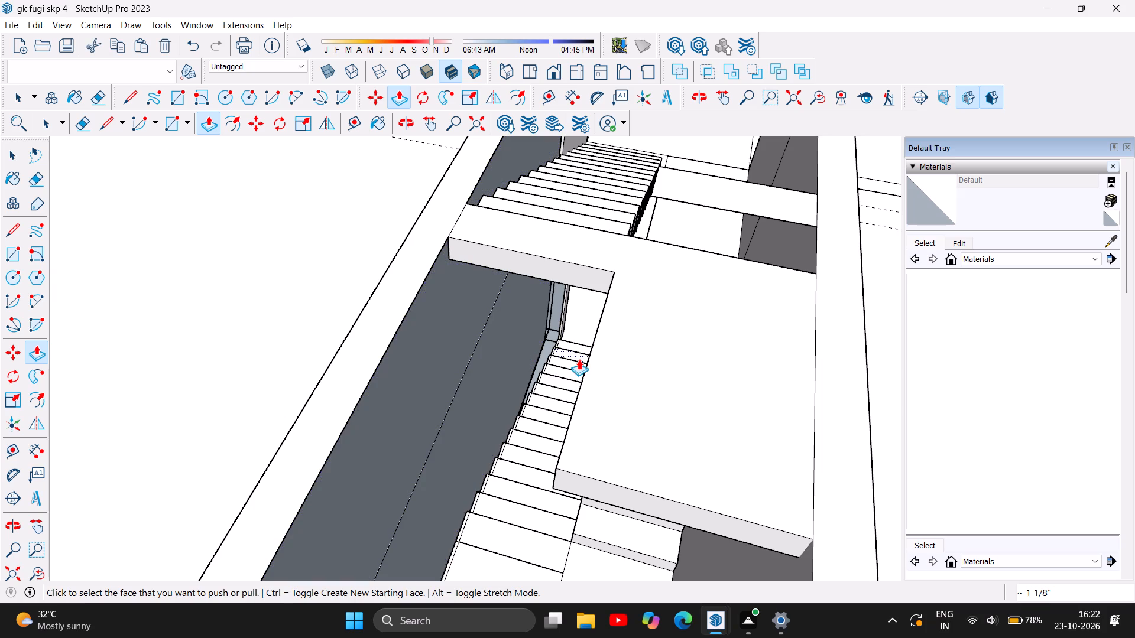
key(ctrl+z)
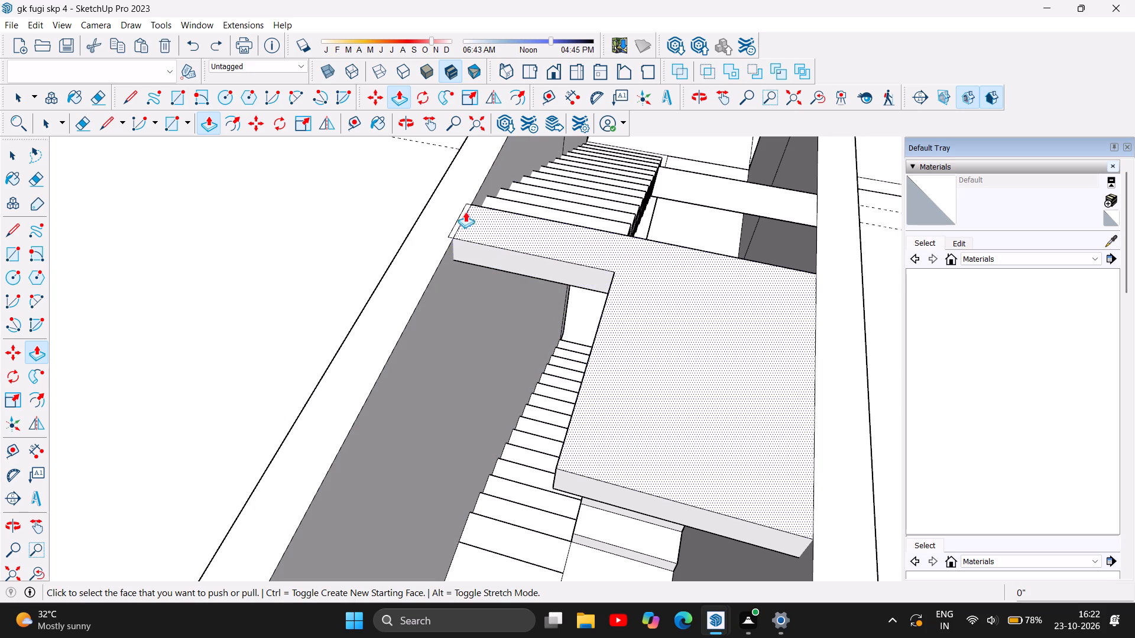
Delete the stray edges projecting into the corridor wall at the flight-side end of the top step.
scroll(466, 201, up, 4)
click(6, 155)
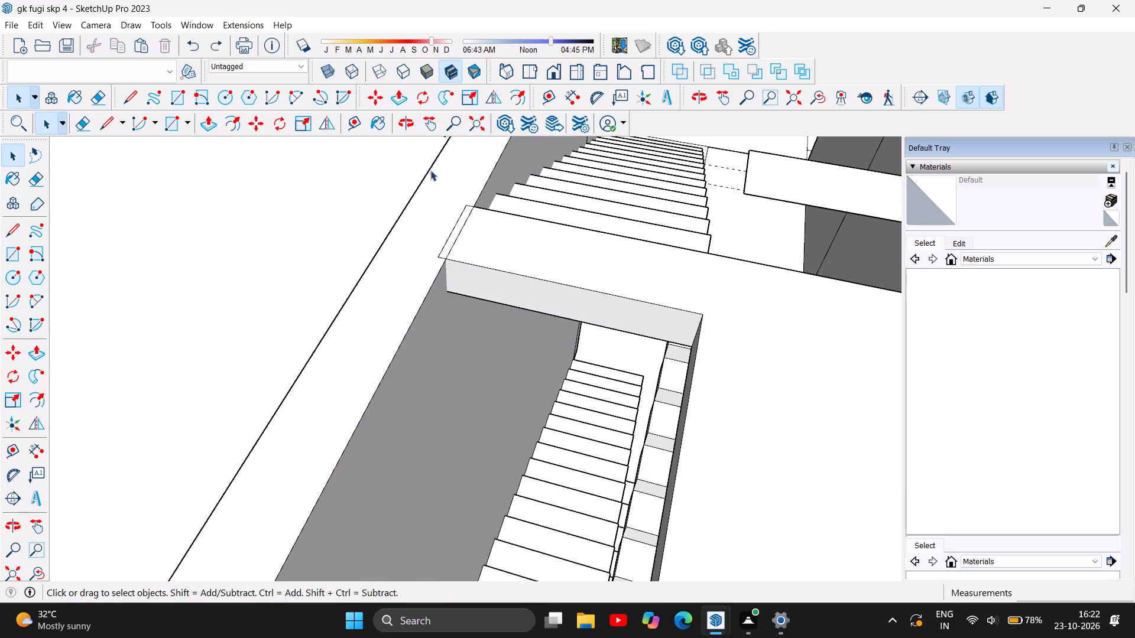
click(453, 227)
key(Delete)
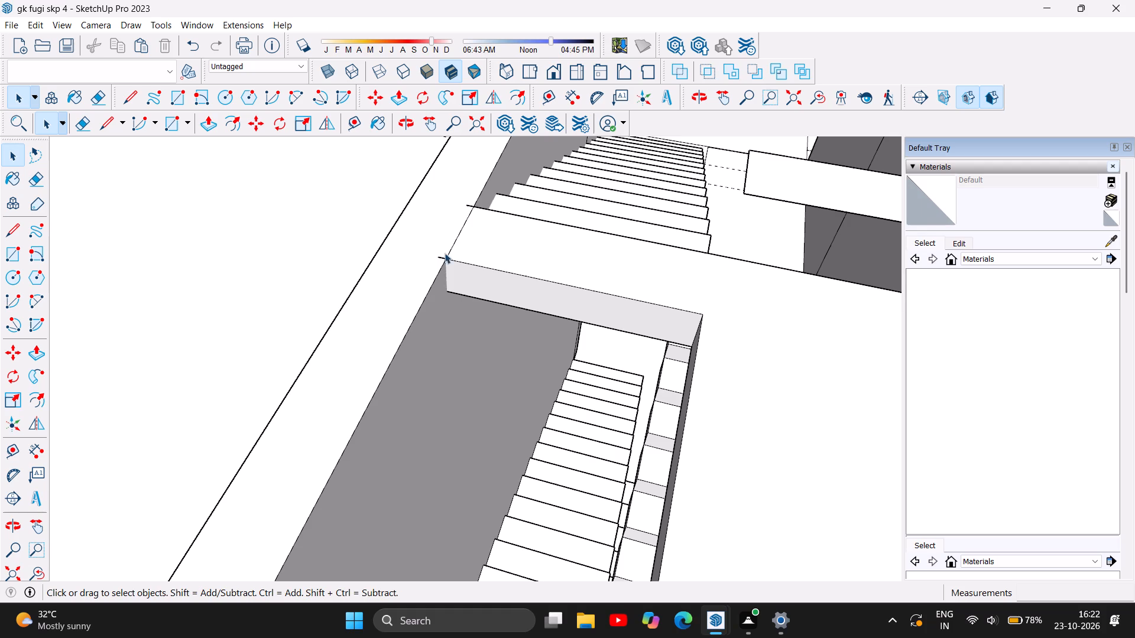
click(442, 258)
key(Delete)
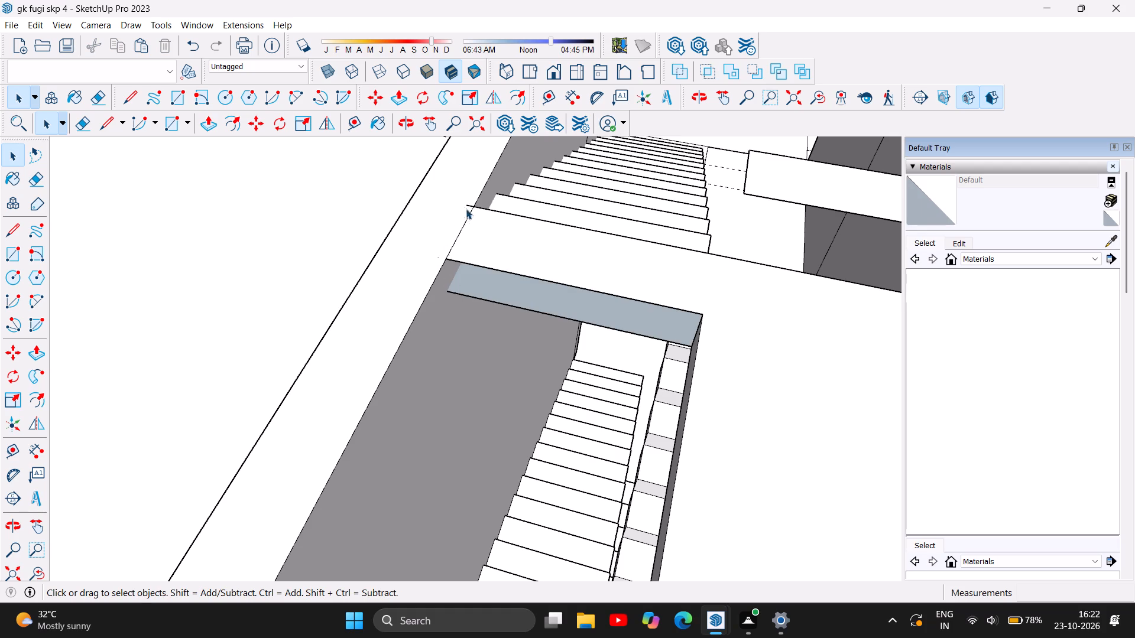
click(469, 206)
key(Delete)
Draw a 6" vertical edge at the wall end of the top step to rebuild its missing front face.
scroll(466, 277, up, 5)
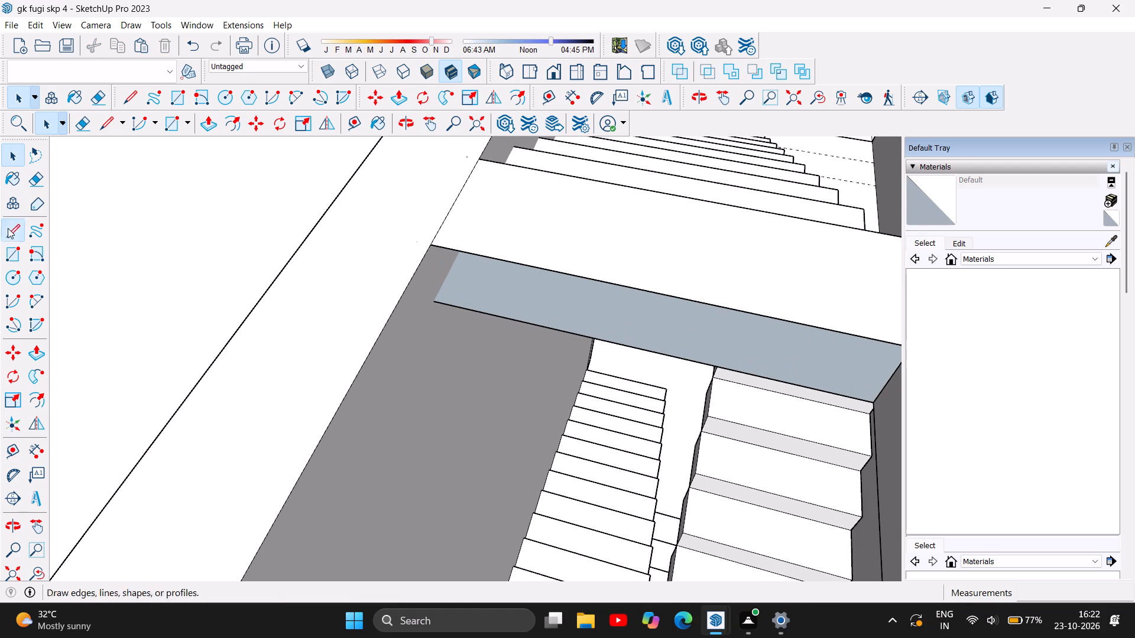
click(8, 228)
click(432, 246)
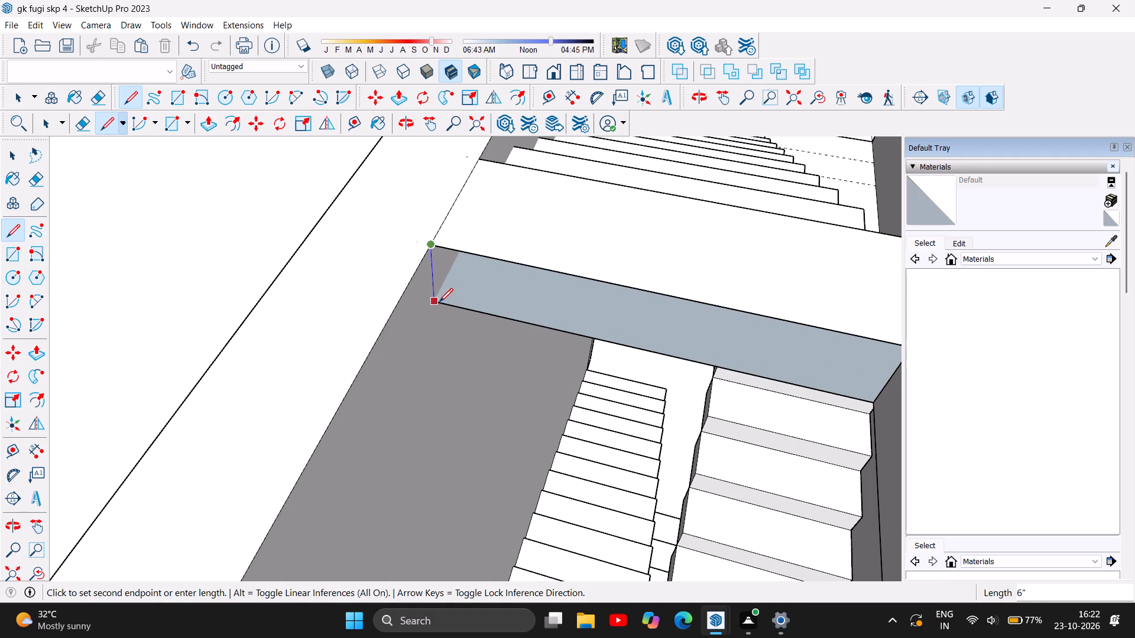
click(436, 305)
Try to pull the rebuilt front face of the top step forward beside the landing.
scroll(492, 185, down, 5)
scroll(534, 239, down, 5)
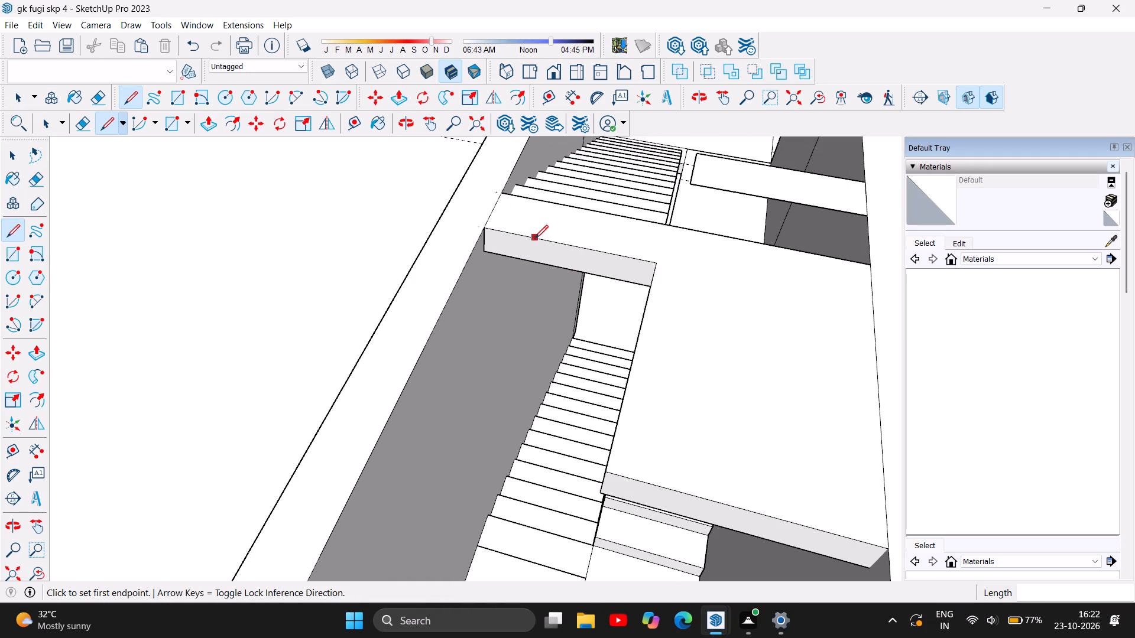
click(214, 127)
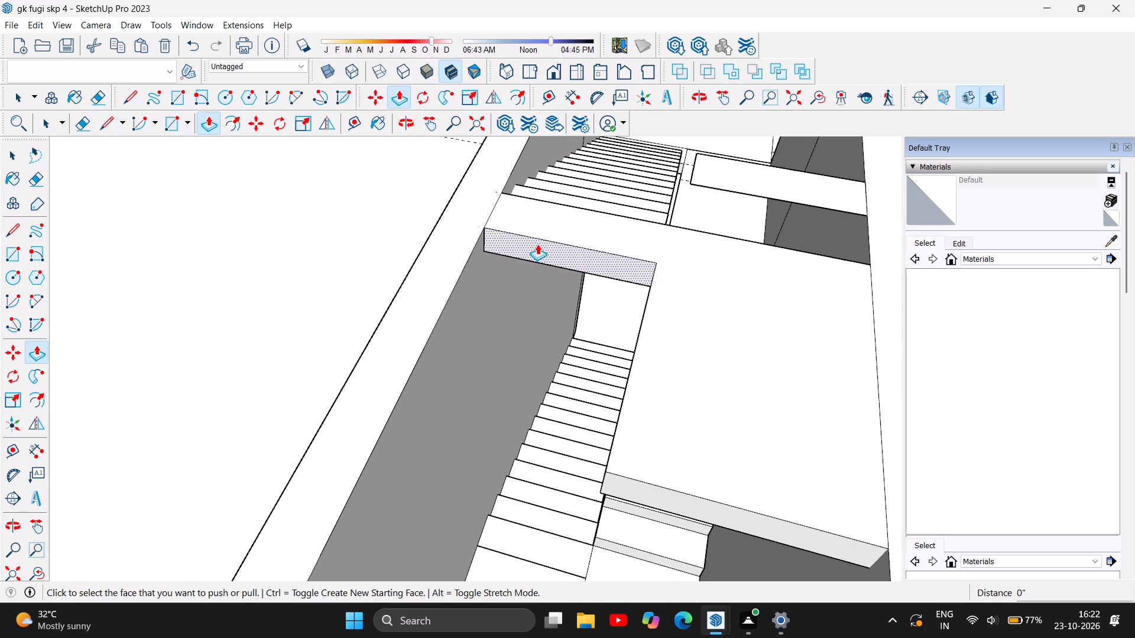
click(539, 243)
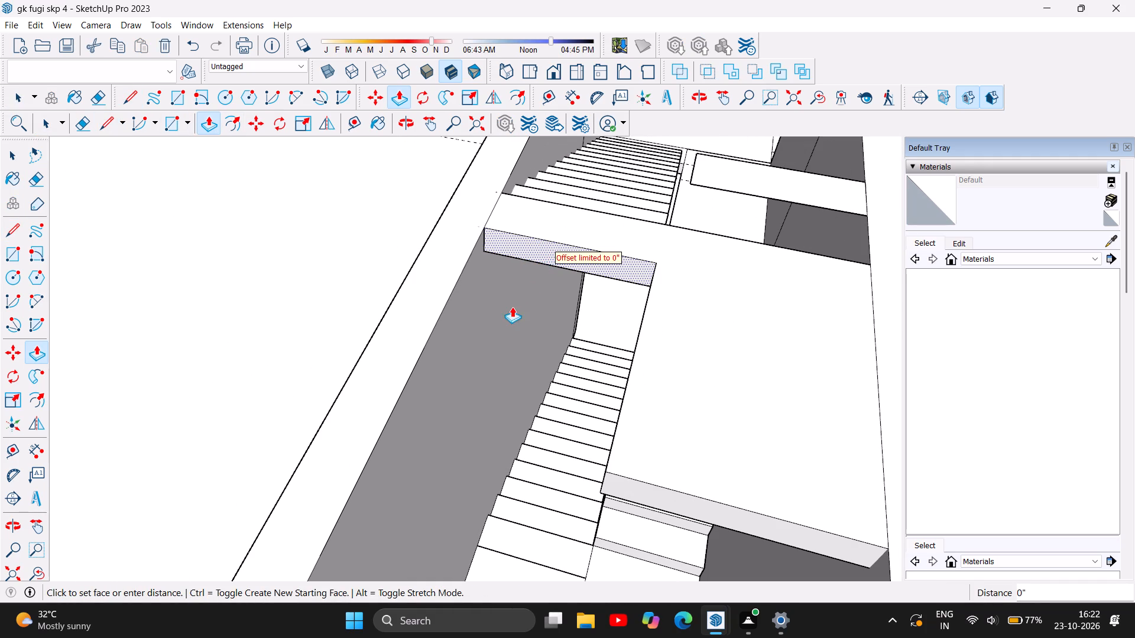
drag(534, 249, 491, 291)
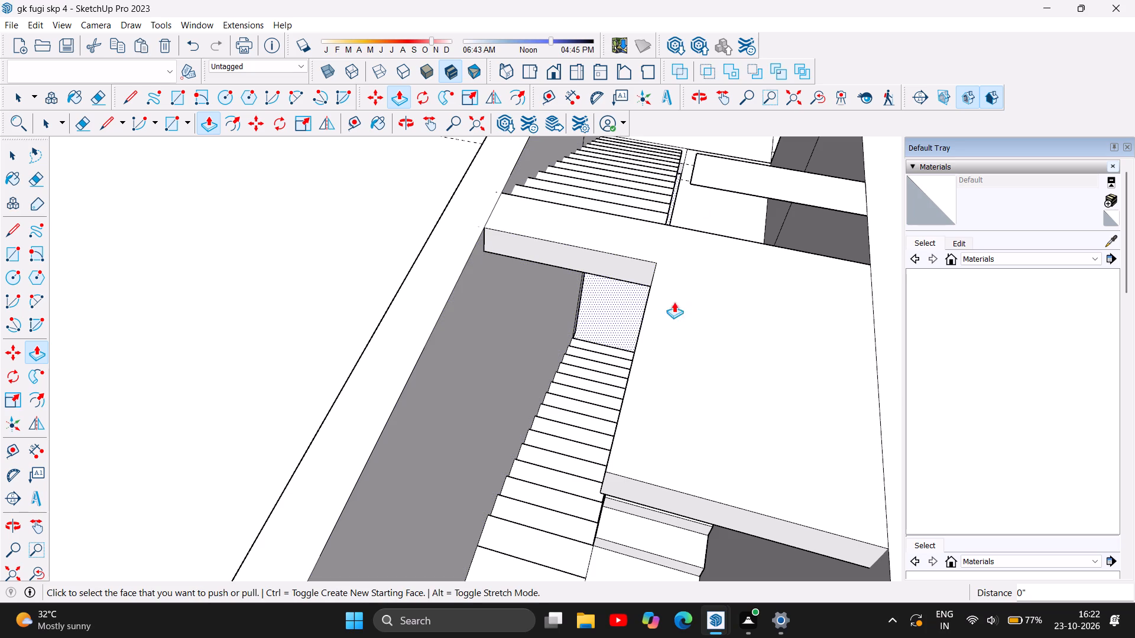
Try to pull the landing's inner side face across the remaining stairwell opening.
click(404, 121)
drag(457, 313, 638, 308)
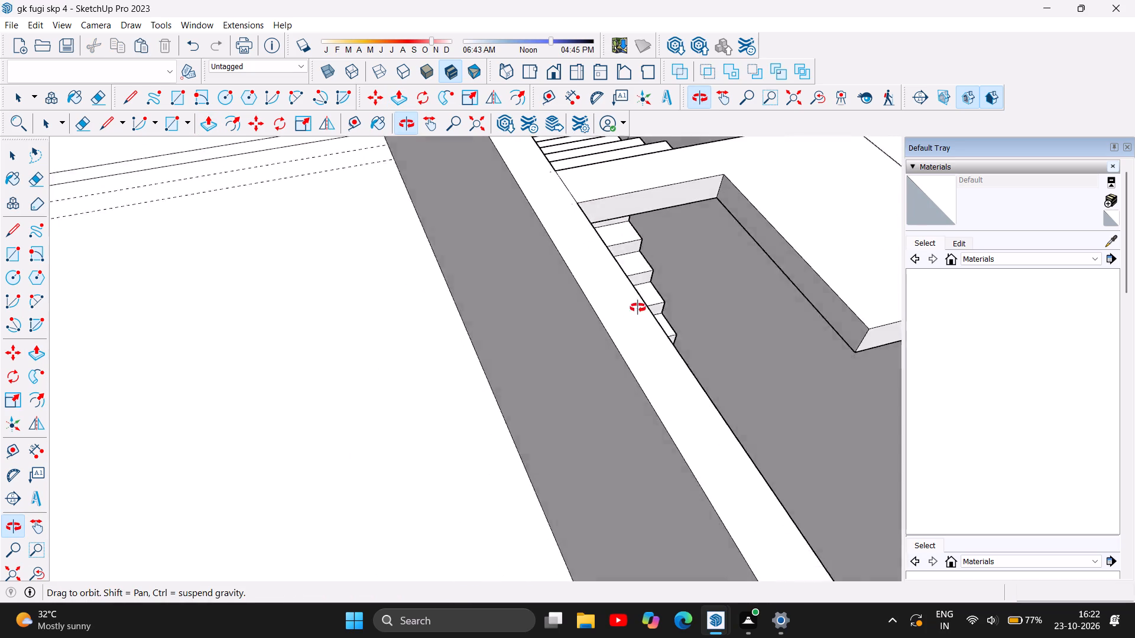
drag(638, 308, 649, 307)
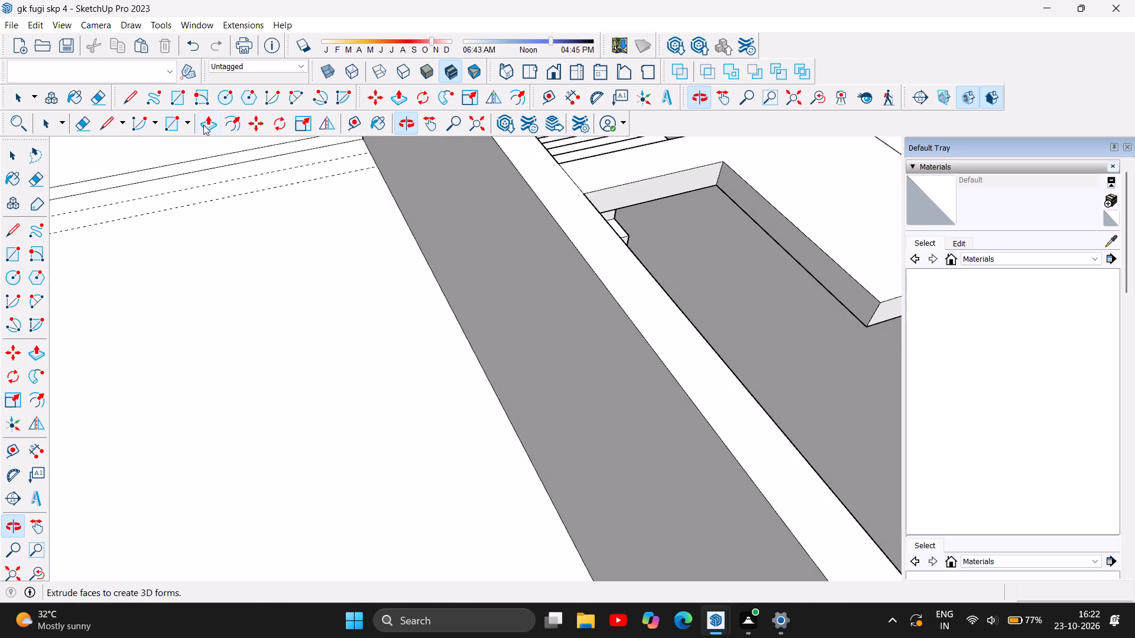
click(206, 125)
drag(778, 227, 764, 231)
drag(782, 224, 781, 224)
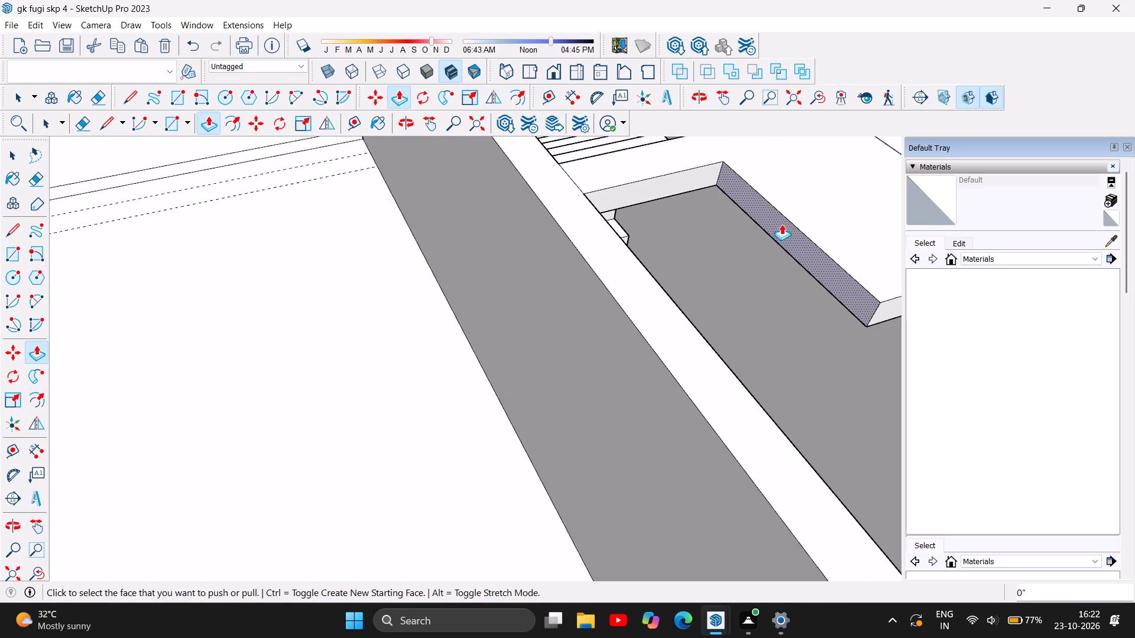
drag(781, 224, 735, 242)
Undo the recent edits back to before the top step was extended across the stairwell.
scroll(0, 334, down, 5)
scroll(368, 294, down, 5)
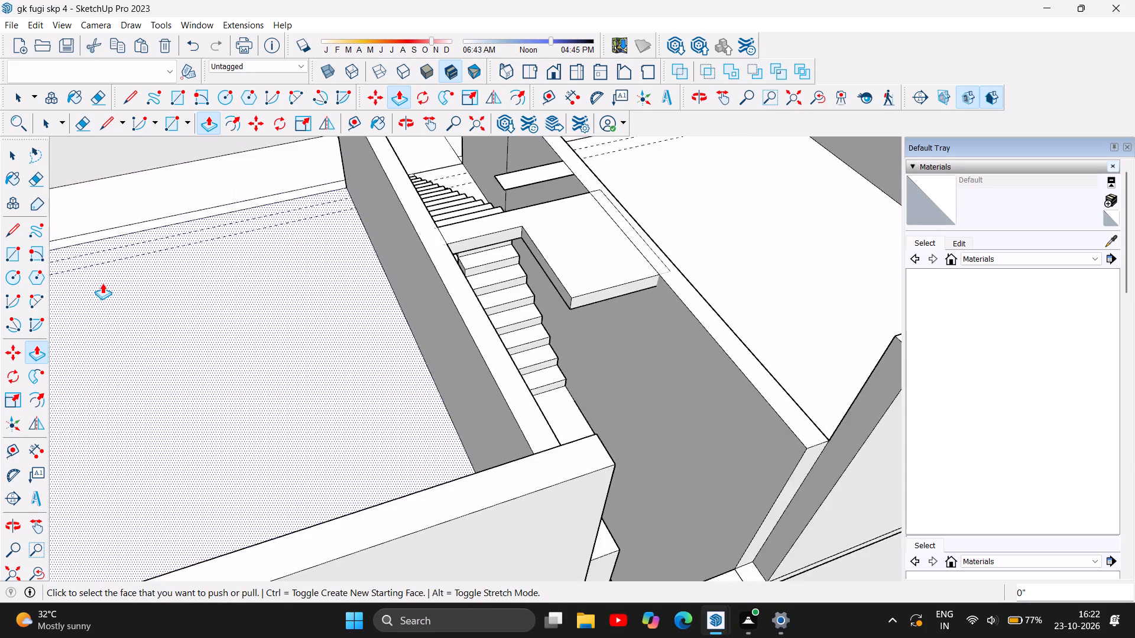
scroll(102, 283, down, 6)
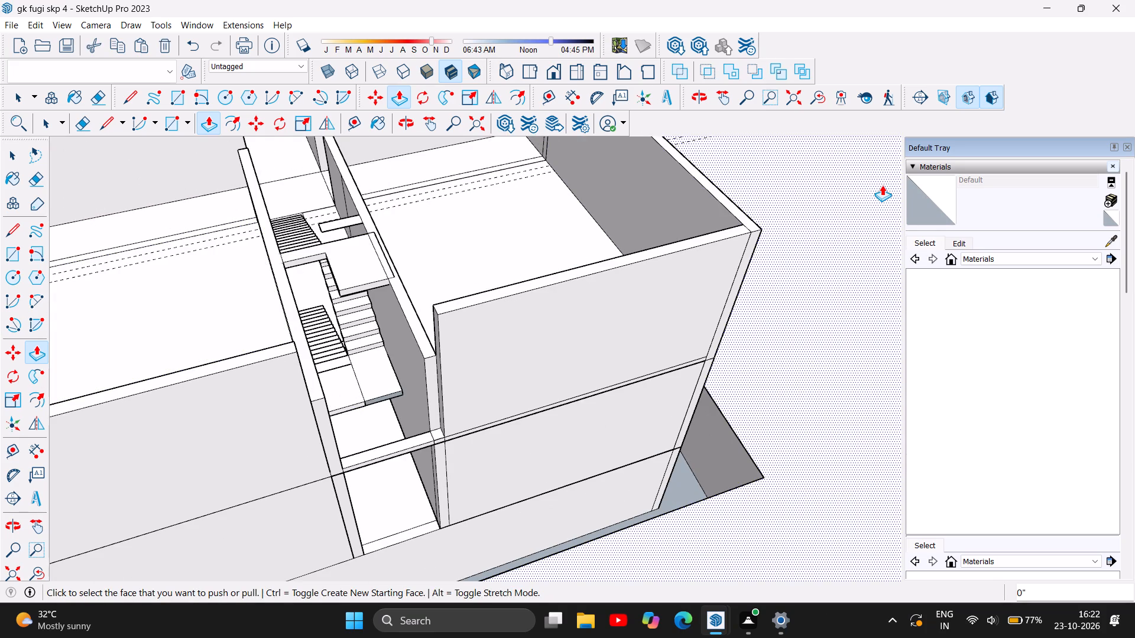
key(ctrl+z)
key(ctrl+z)
key(ctrl+z)
key(ctrl+z)
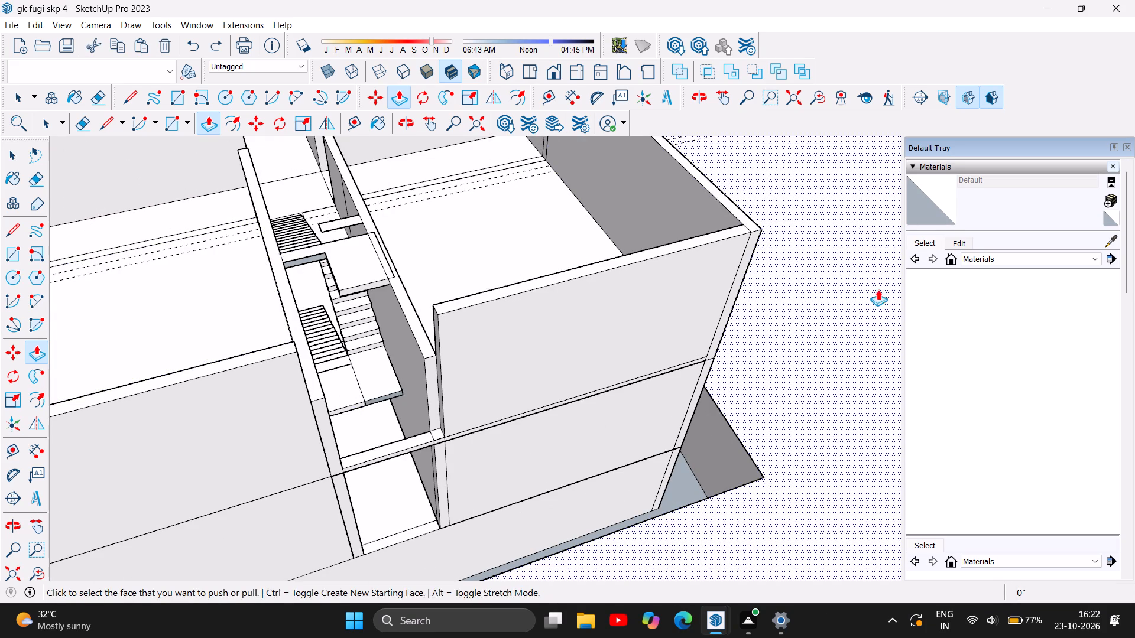
key(ctrl+z)
key(ctrl+z)
key(ctrl+z)
key(ctrl+z)
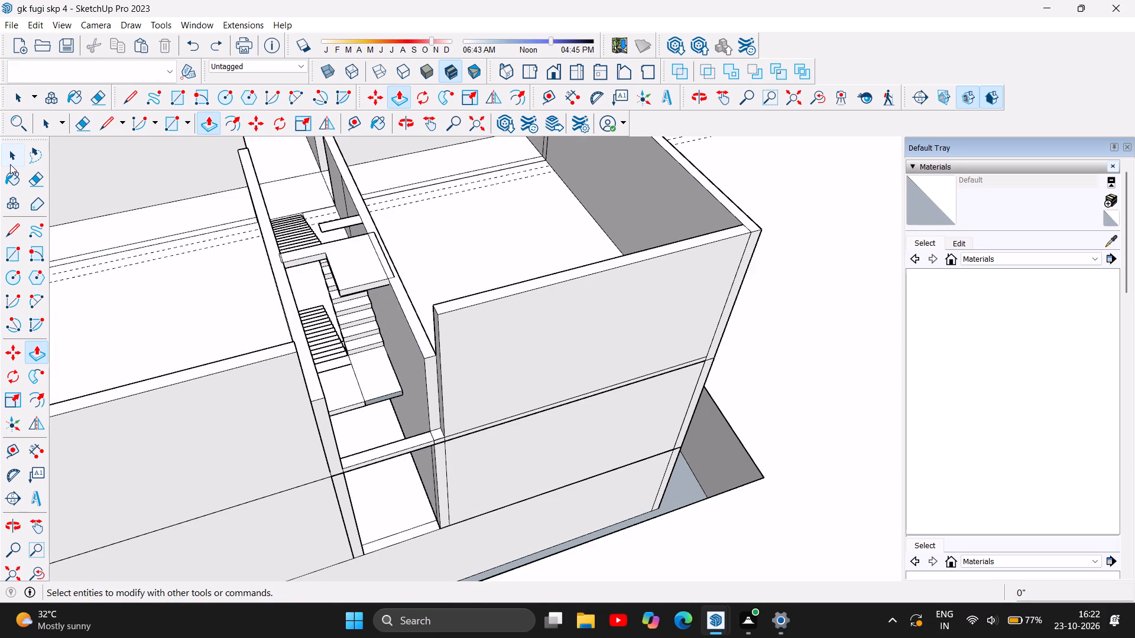
ctrl+click(10, 152)
key(ctrl+z)
key(ctrl+z)
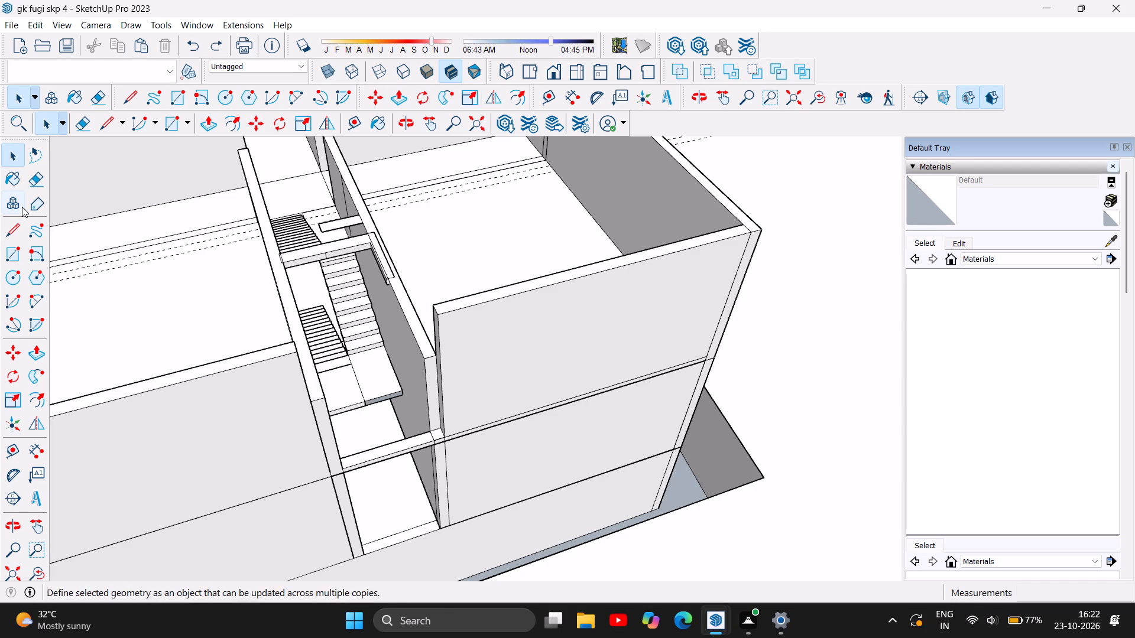
key(ctrl+z)
key(ctrl+z)
key(ctrl+z)
key(ctrl+z)
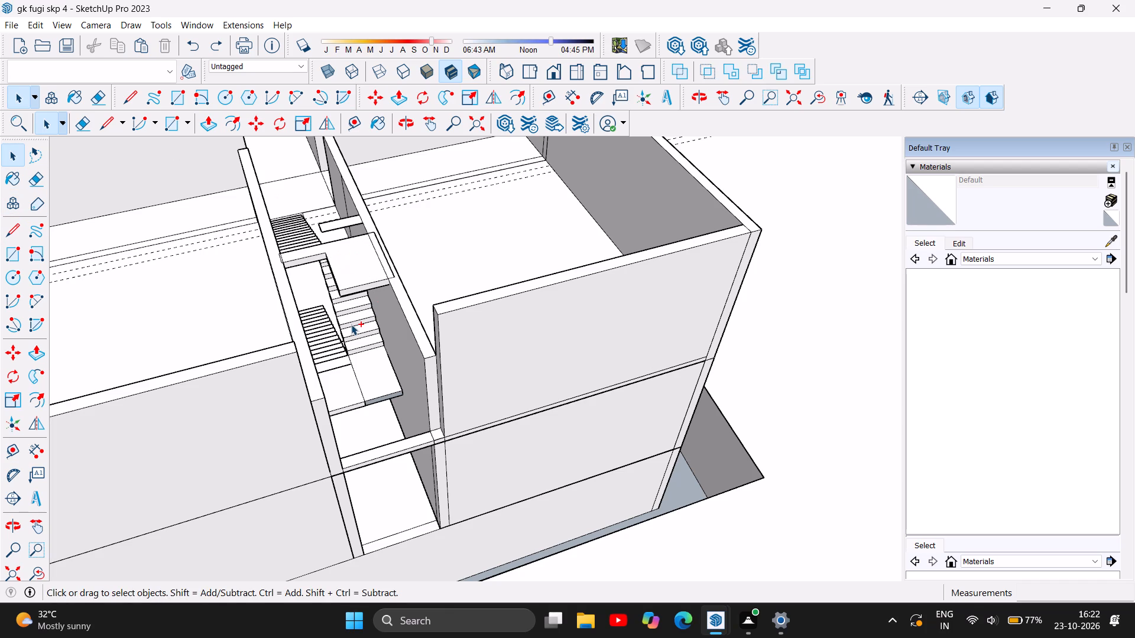
key(ctrl+z)
key(ctrl+z)
Examine the top step's end and the open stairwell beside it from above and below.
scroll(339, 254, up, 2)
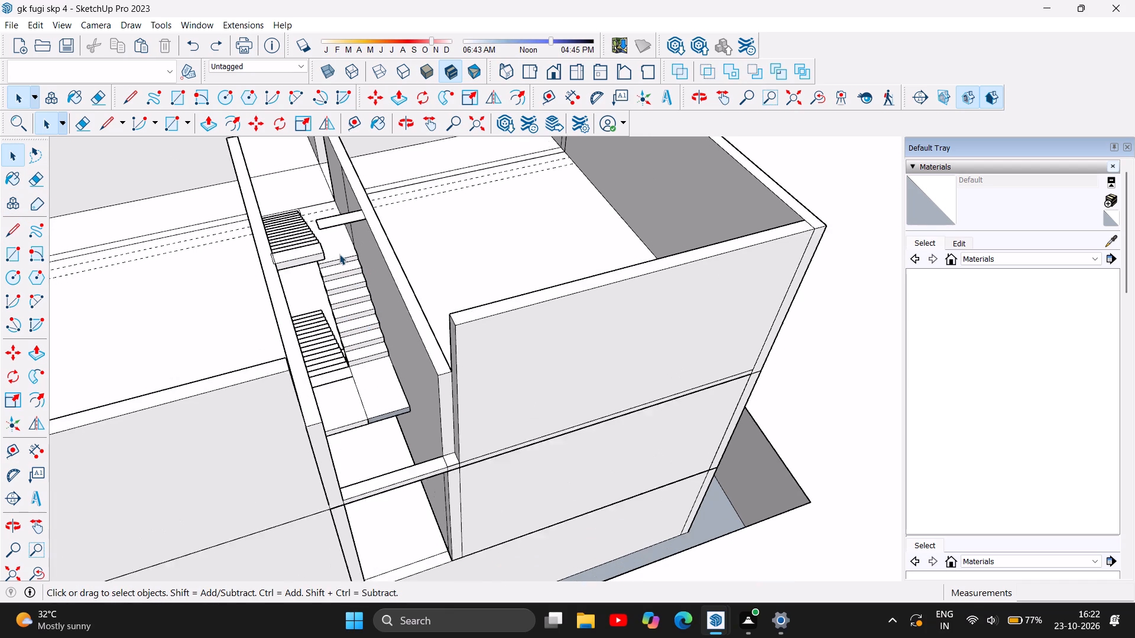
scroll(339, 254, up, 10)
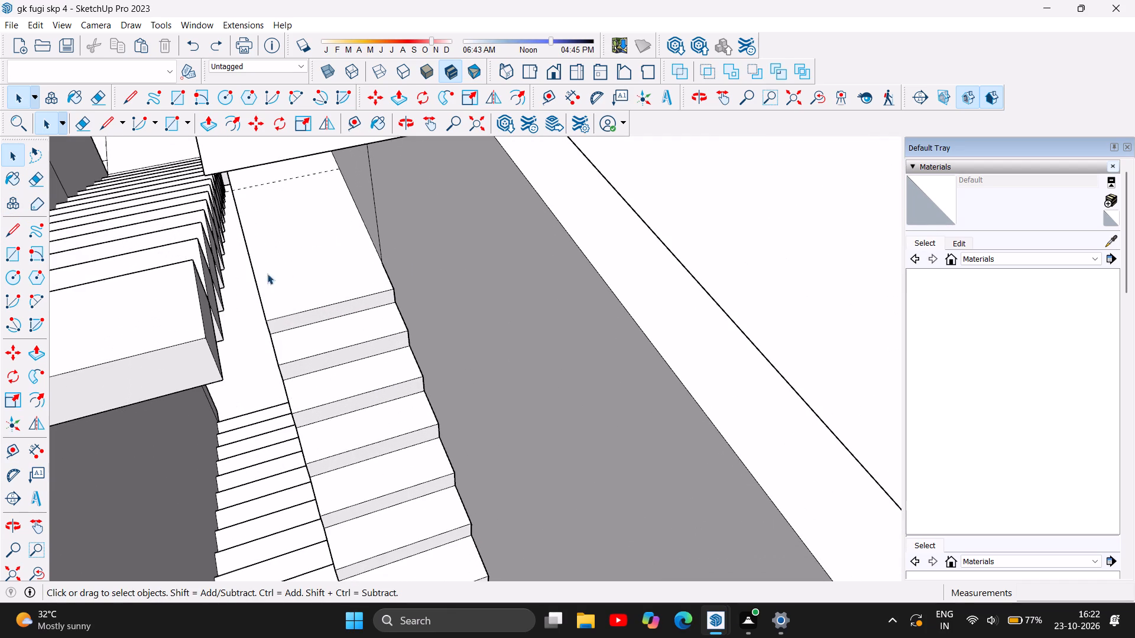
scroll(265, 274, down, 5)
scroll(325, 239, up, 4)
scroll(268, 289, down, 3)
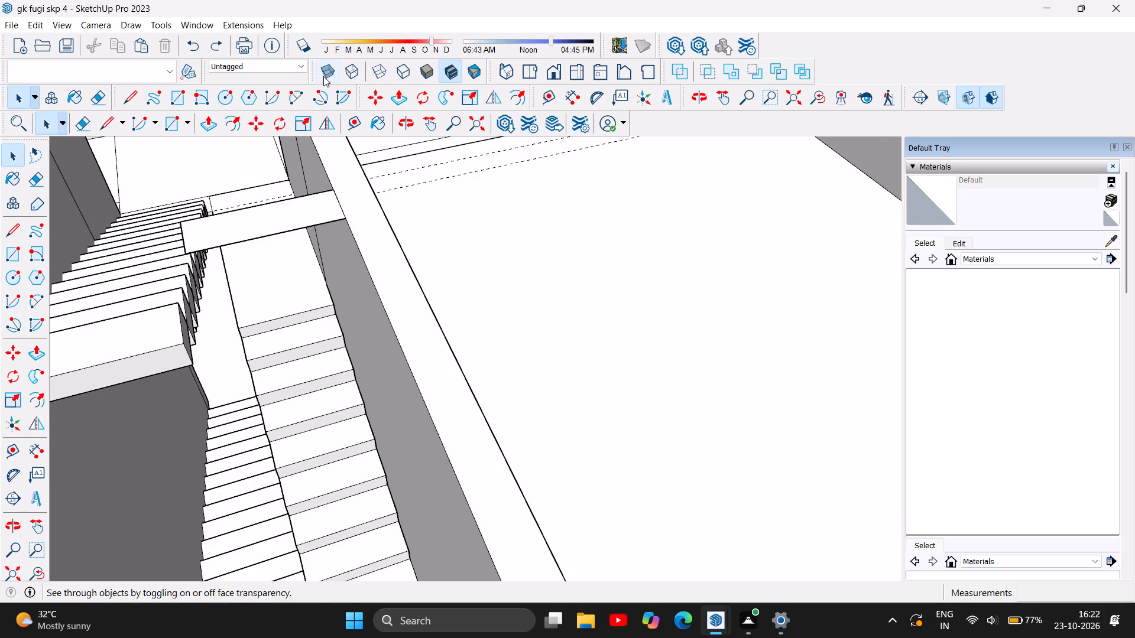
click(406, 129)
drag(354, 376, 328, 300)
scroll(317, 313, down, 6)
scroll(270, 217, up, 5)
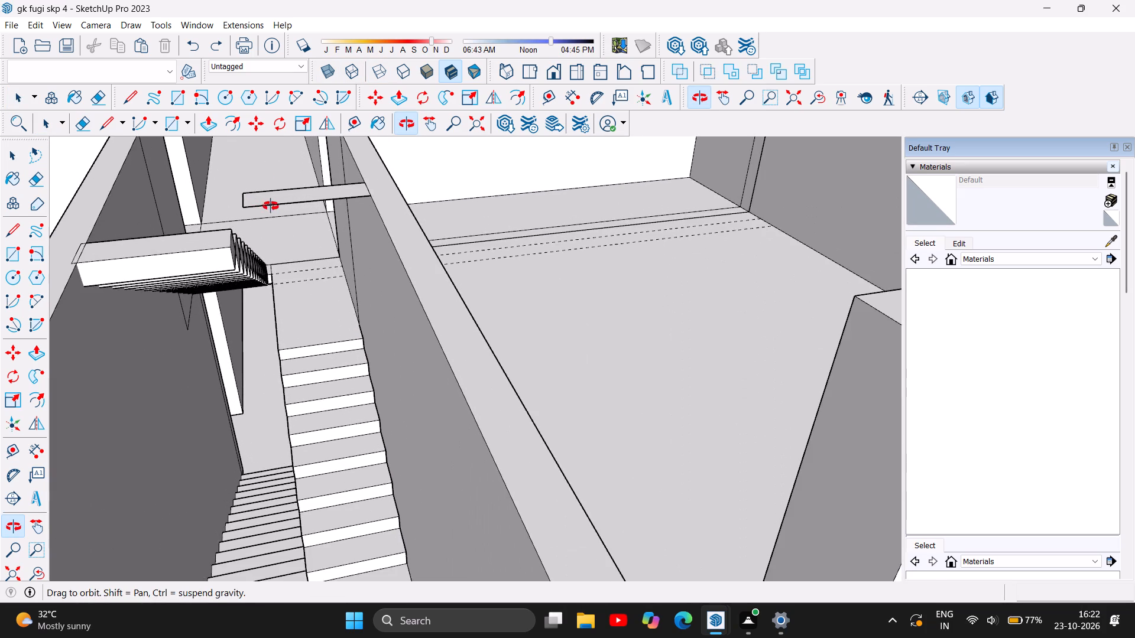
Push/Pull the flat strip spanning the stairwell beside the top step 6" downward.
scroll(271, 205, up, 6)
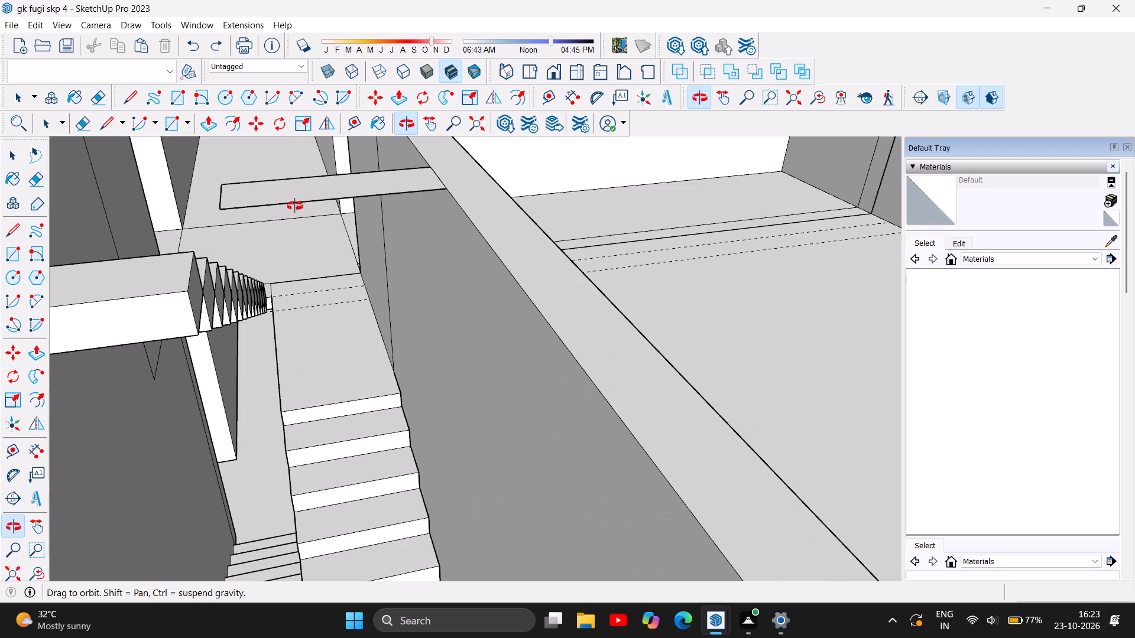
scroll(238, 279, up, 1)
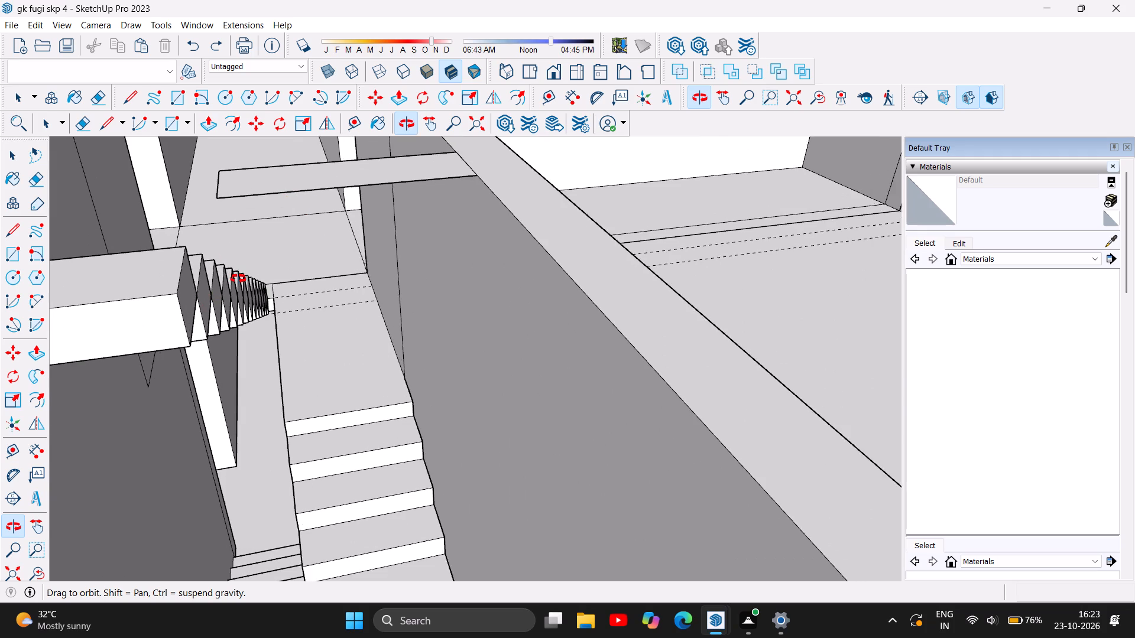
scroll(238, 279, up, 3)
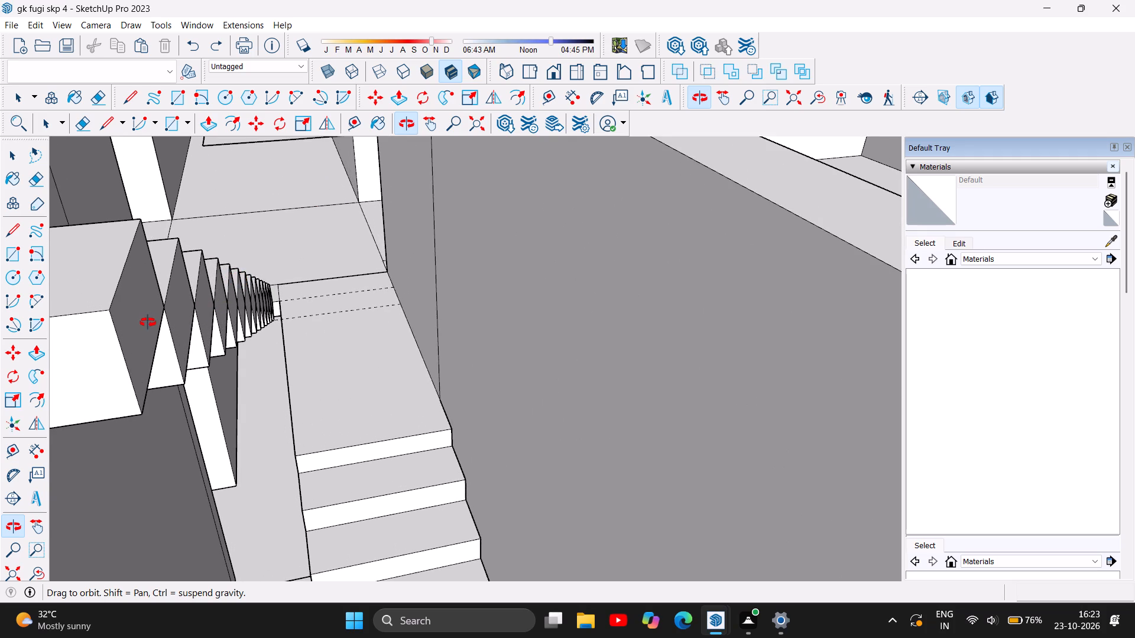
scroll(177, 316, down, 2)
click(273, 327)
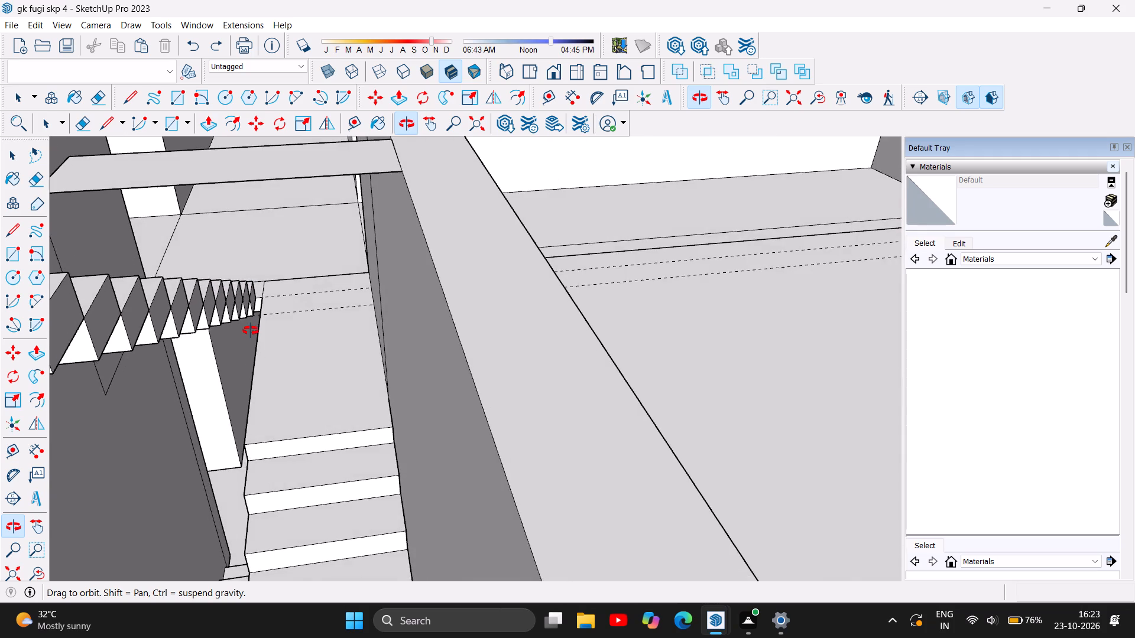
drag(266, 309, 271, 297)
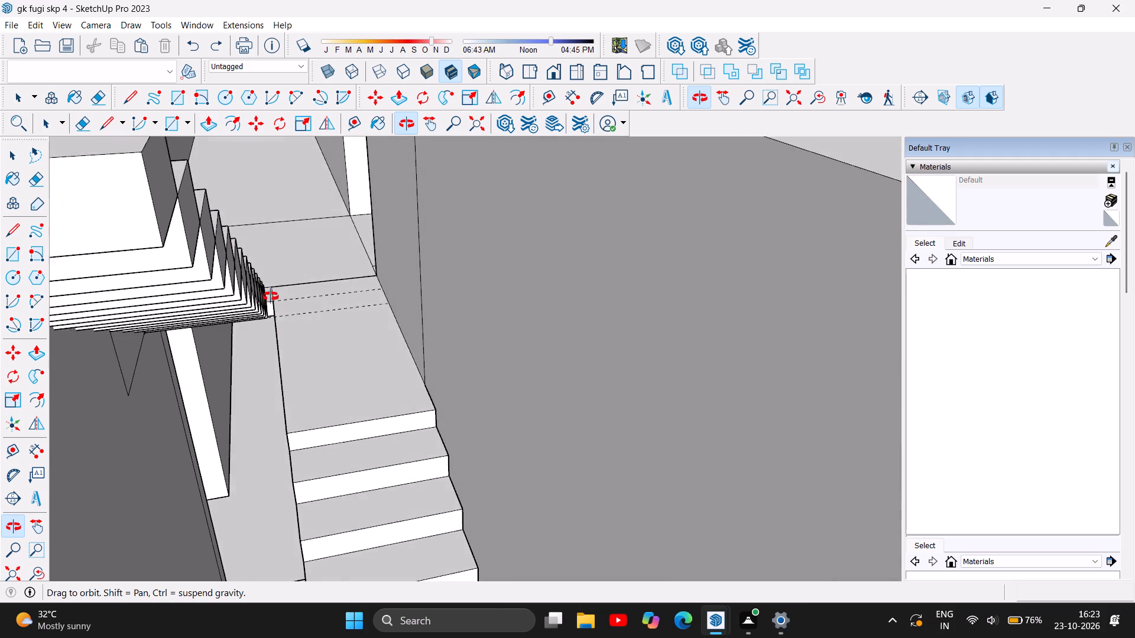
drag(271, 297, 270, 271)
scroll(269, 343, down, 5)
drag(276, 344, 270, 304)
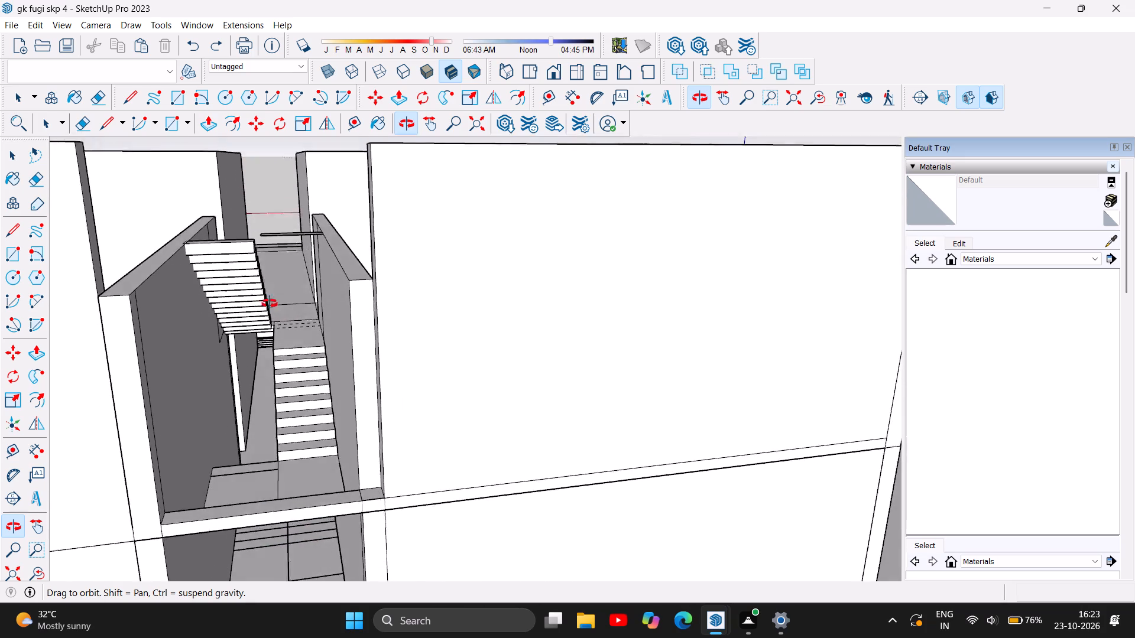
drag(270, 304, 284, 266)
scroll(306, 197, up, 4)
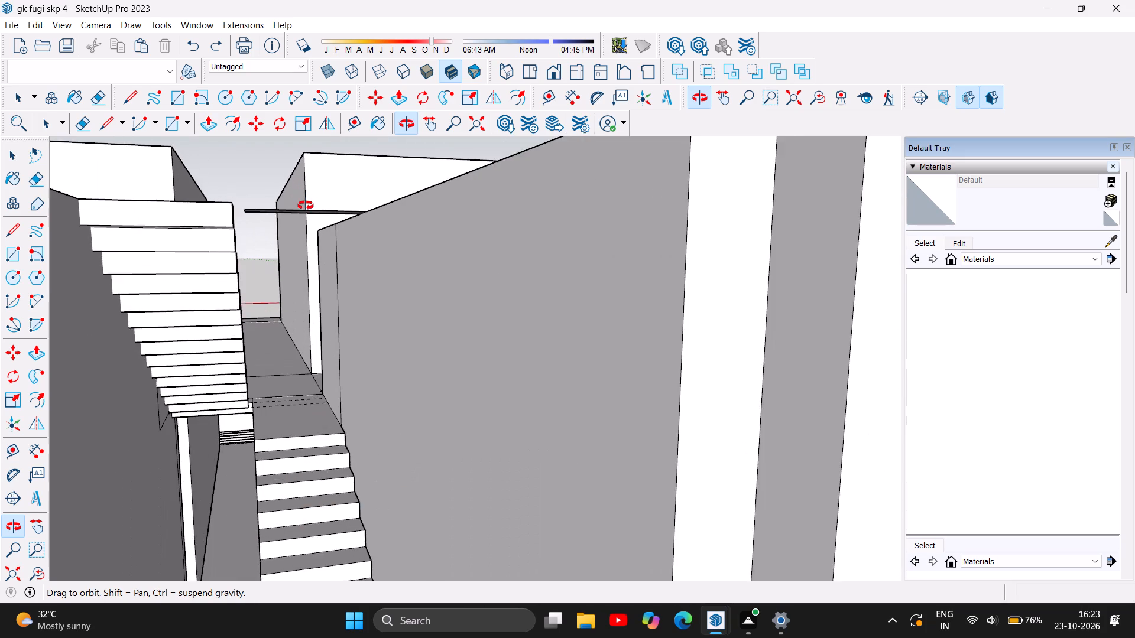
scroll(306, 206, up, 6)
drag(277, 320, 268, 320)
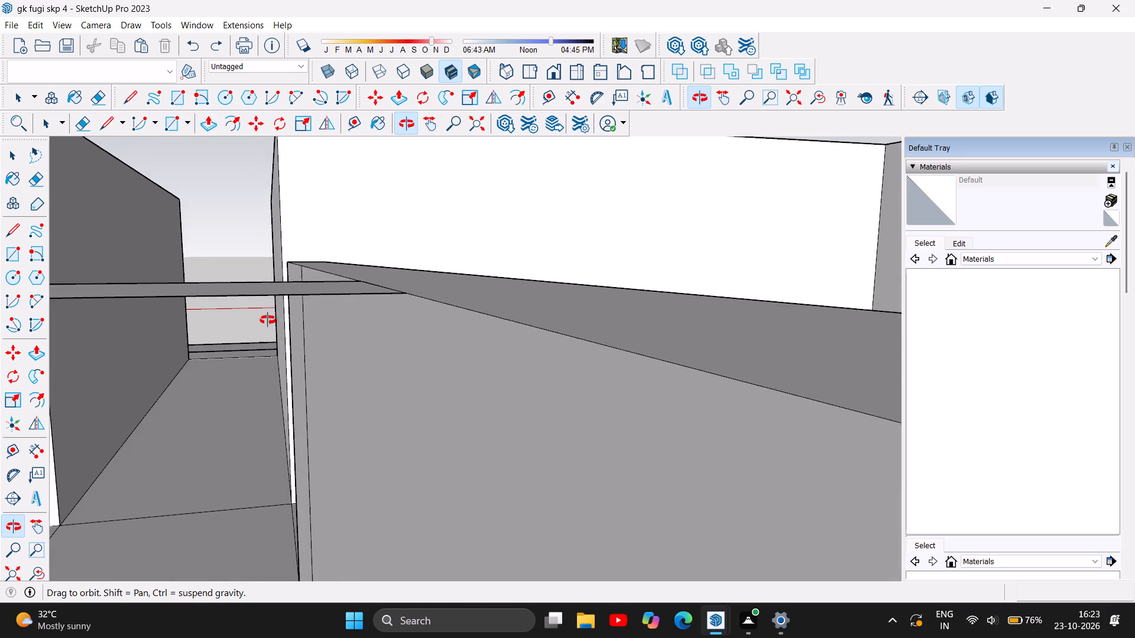
drag(268, 320, 270, 312)
scroll(321, 271, down, 3)
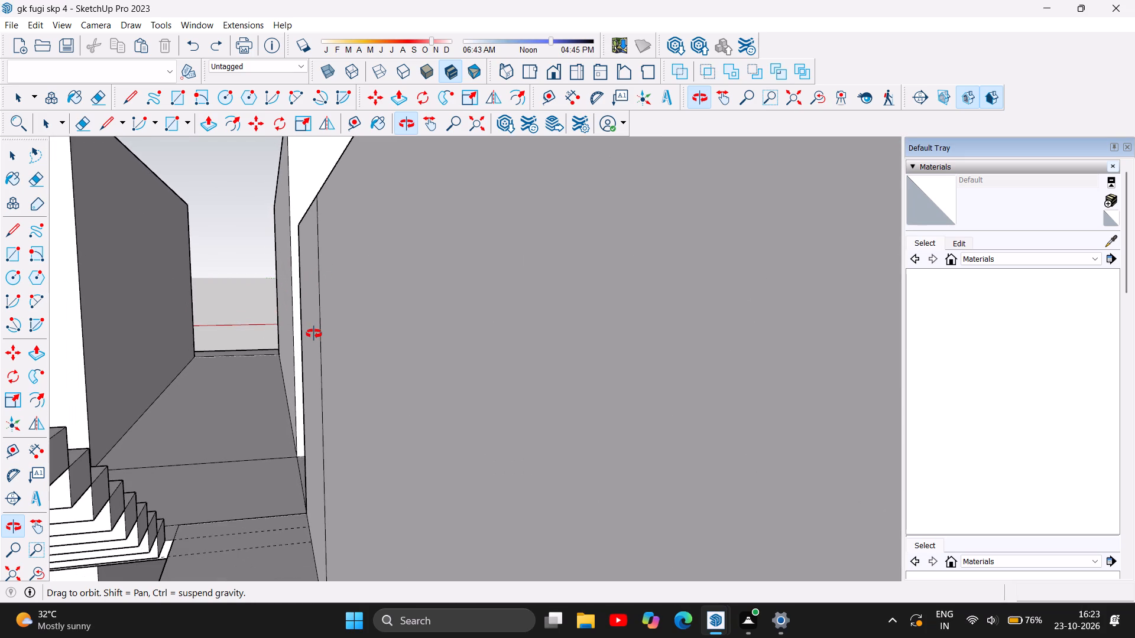
scroll(314, 334, down, 3)
drag(274, 346, 274, 335)
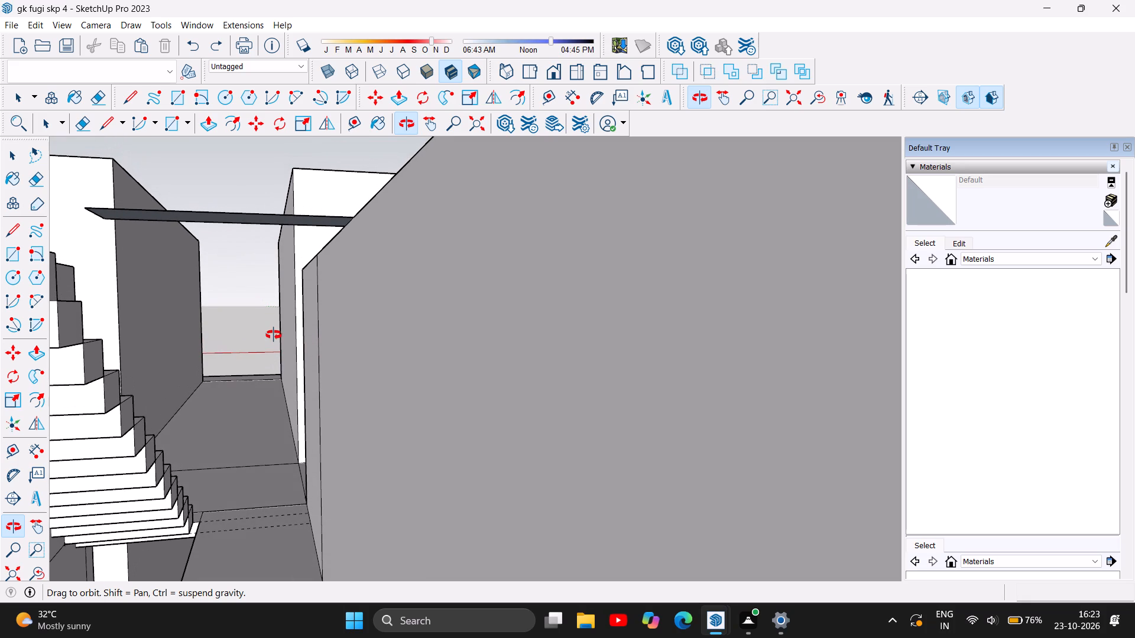
click(207, 126)
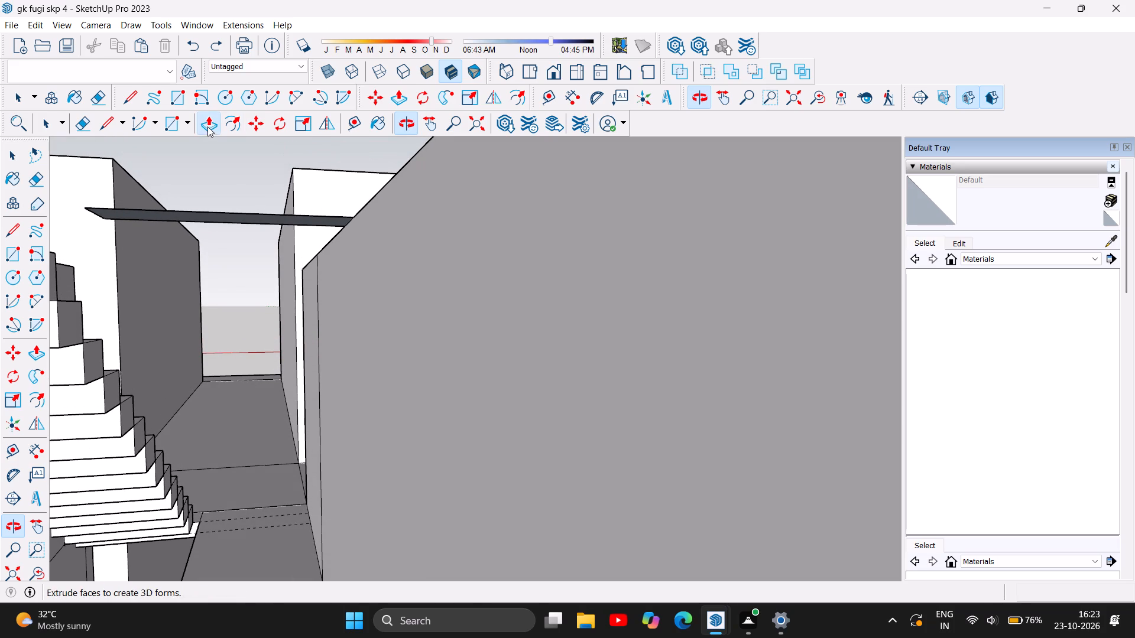
click(194, 215)
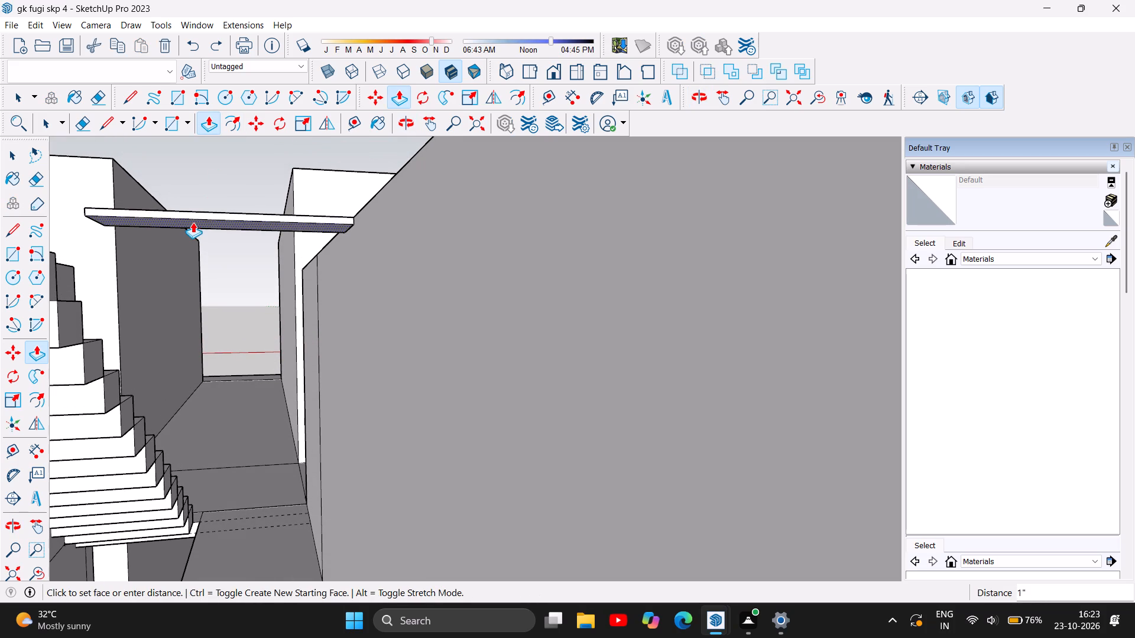
key(6)
key(Return)
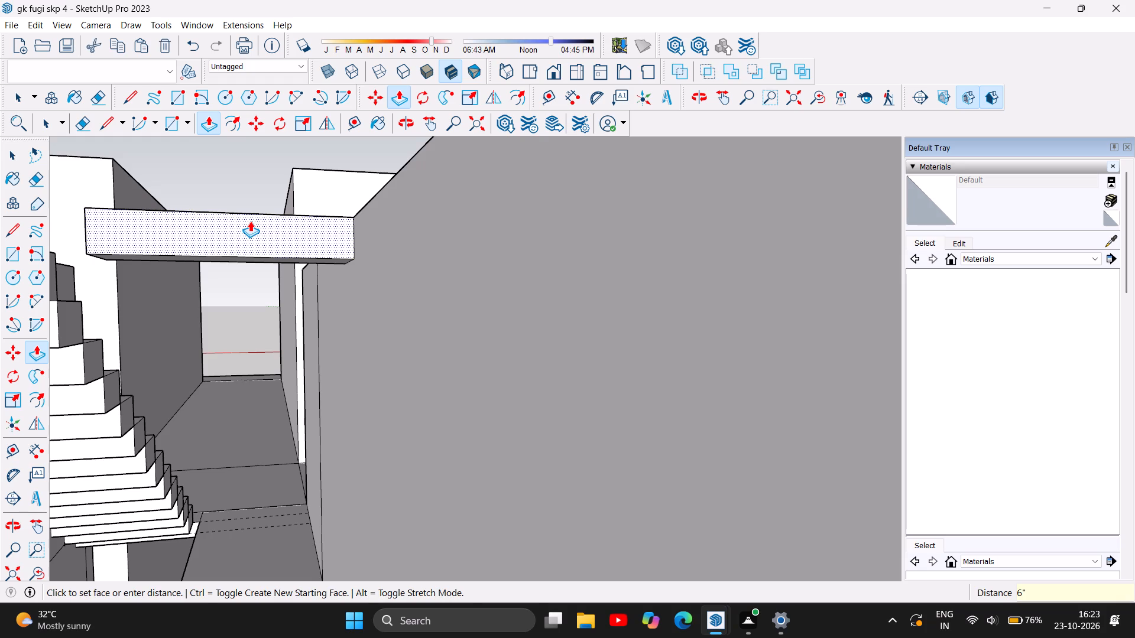
Pull the front face of the 6" slab beside the top step forward 5' over the stairwell.
scroll(250, 221, down, 6)
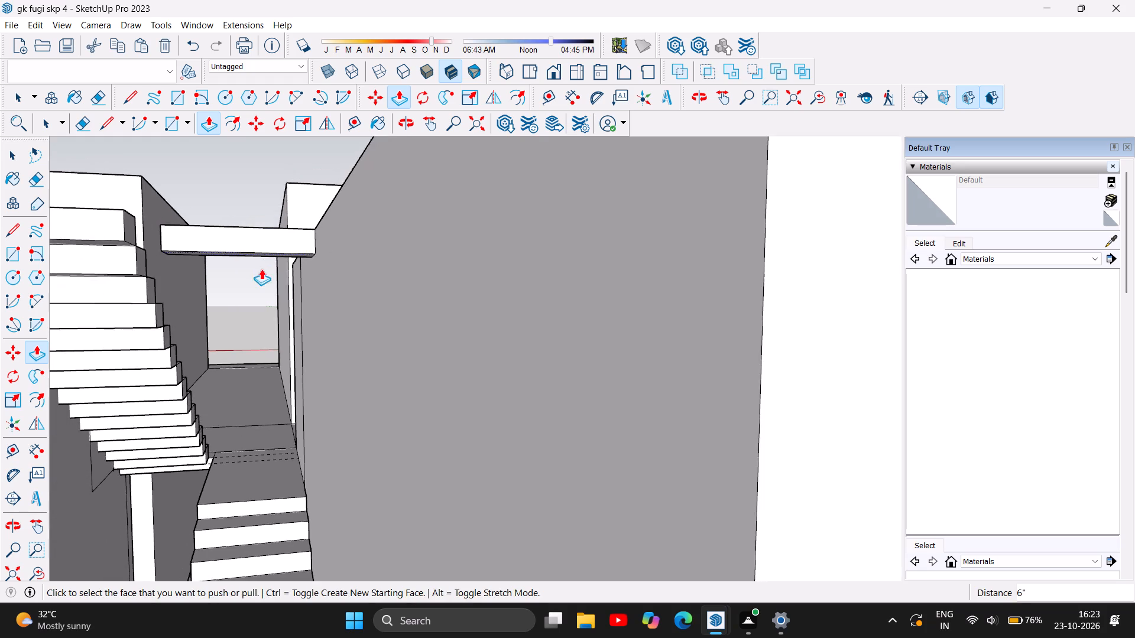
scroll(249, 303, down, 6)
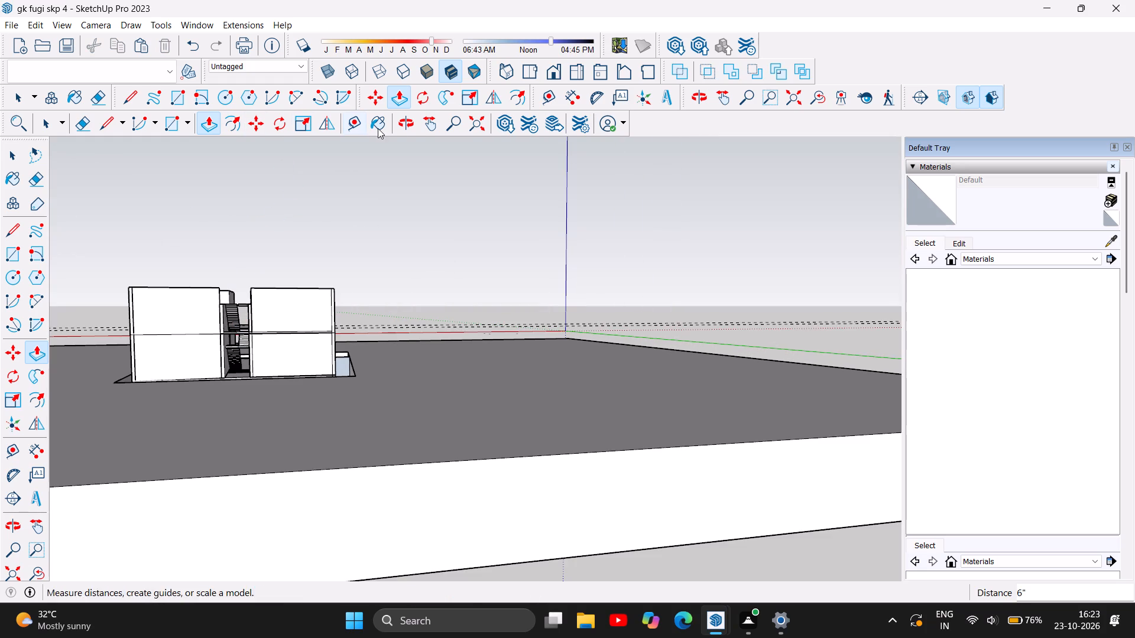
click(406, 125)
drag(288, 279, 317, 332)
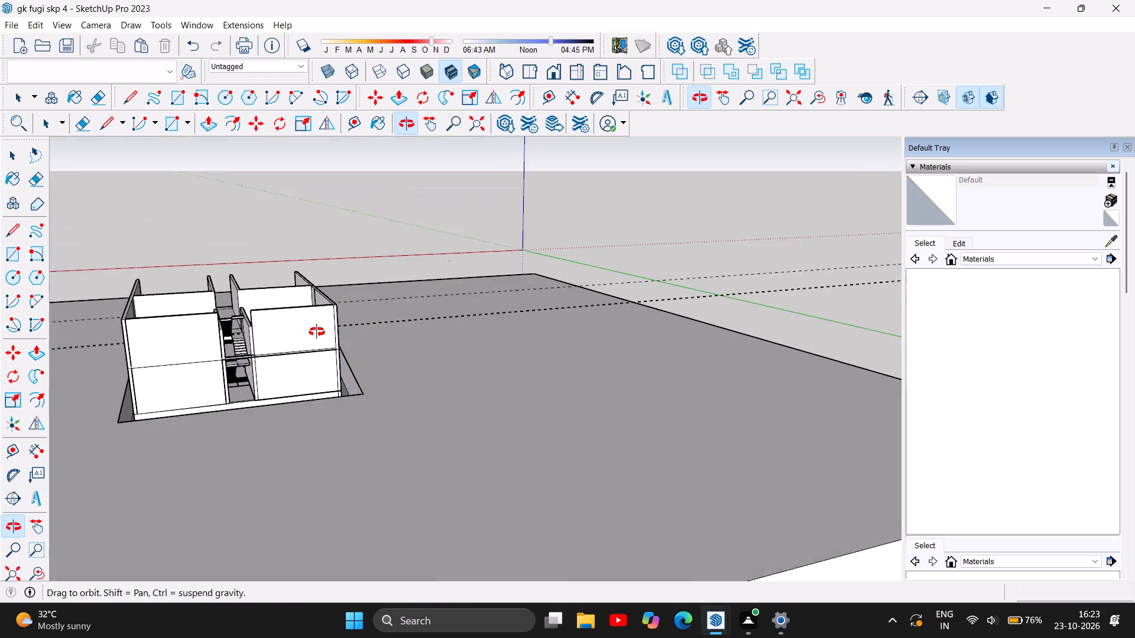
drag(317, 332, 319, 337)
scroll(239, 336, up, 17)
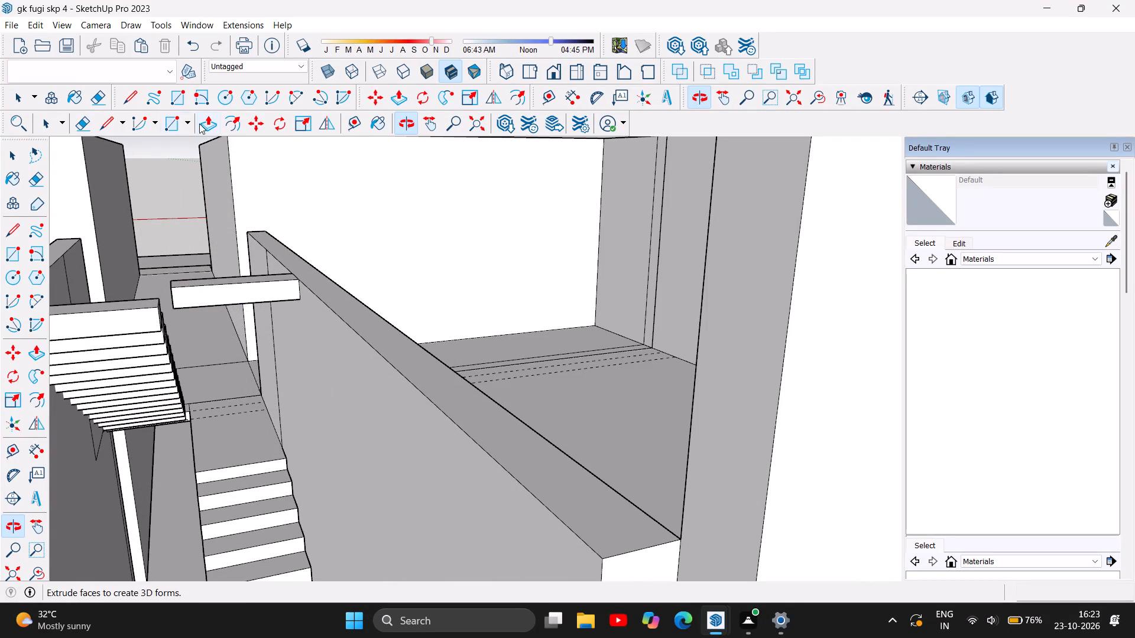
click(208, 121)
click(239, 287)
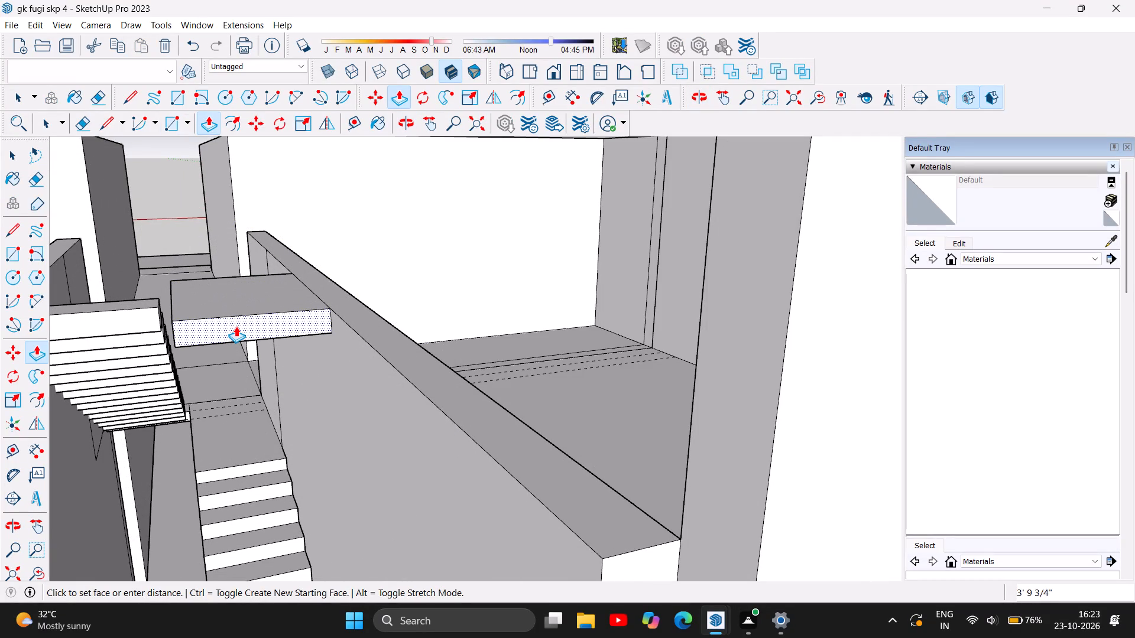
text(4'')
key(6)
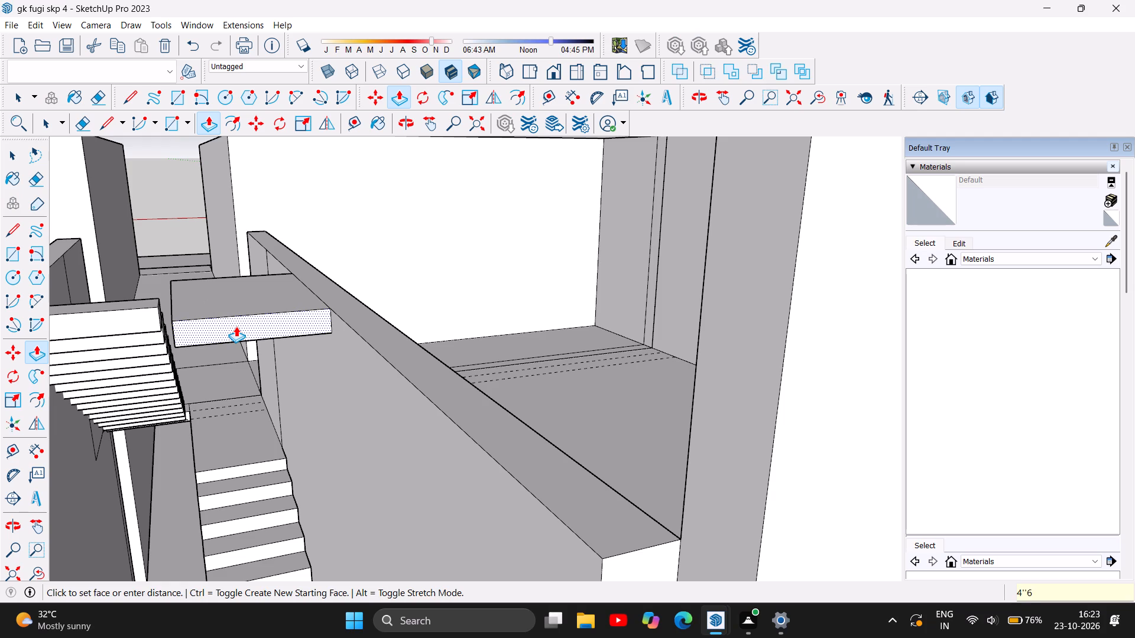
key(Return)
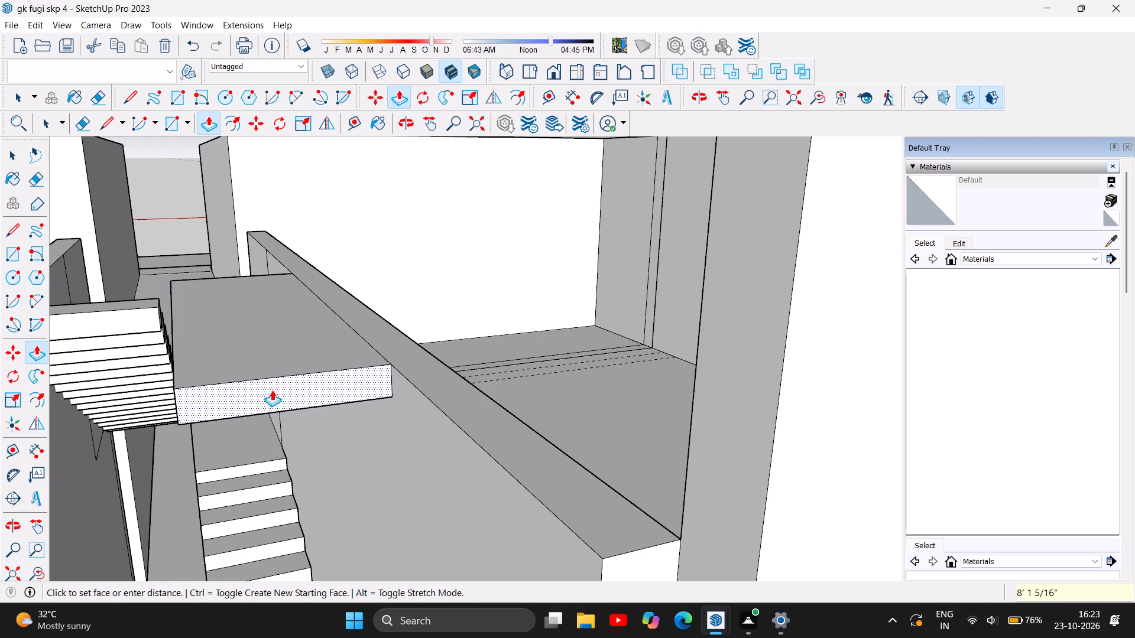
text(5')
key(Return)
Pull the top step's front face forward about 3' to line up with the adjoining slab's front edge.
scroll(300, 401, down, 3)
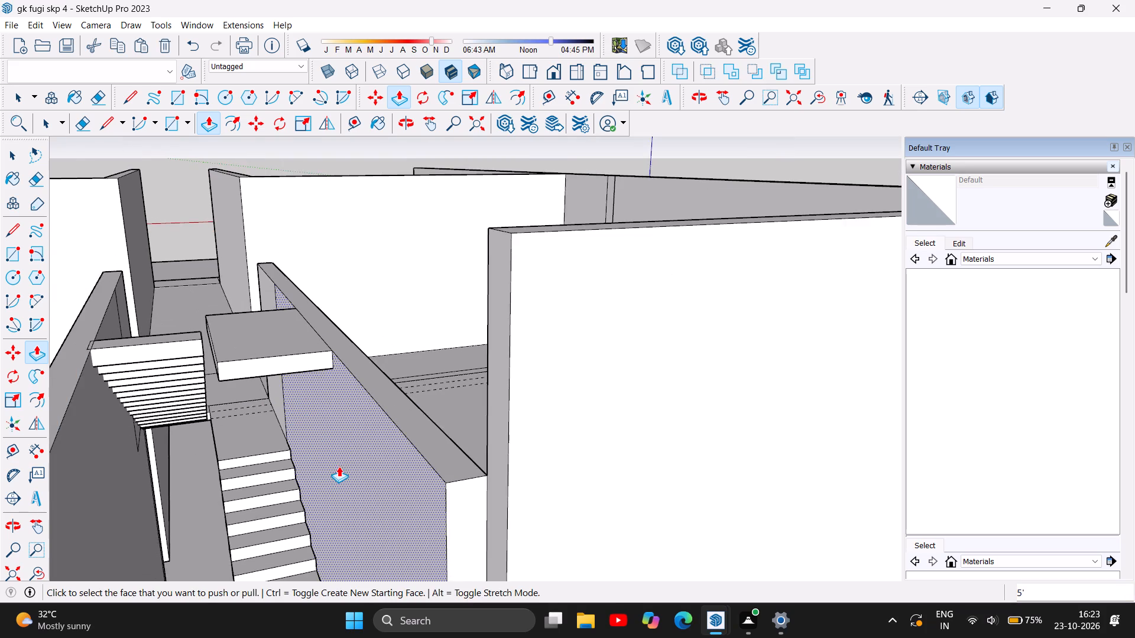
scroll(339, 458, down, 6)
scroll(190, 340, up, 4)
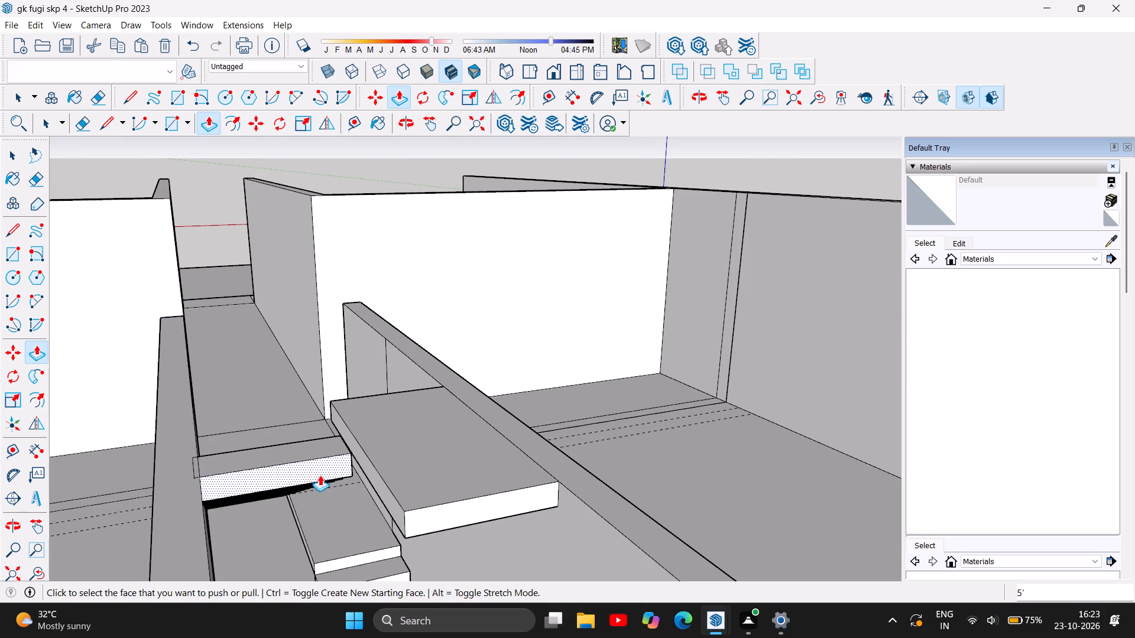
click(315, 466)
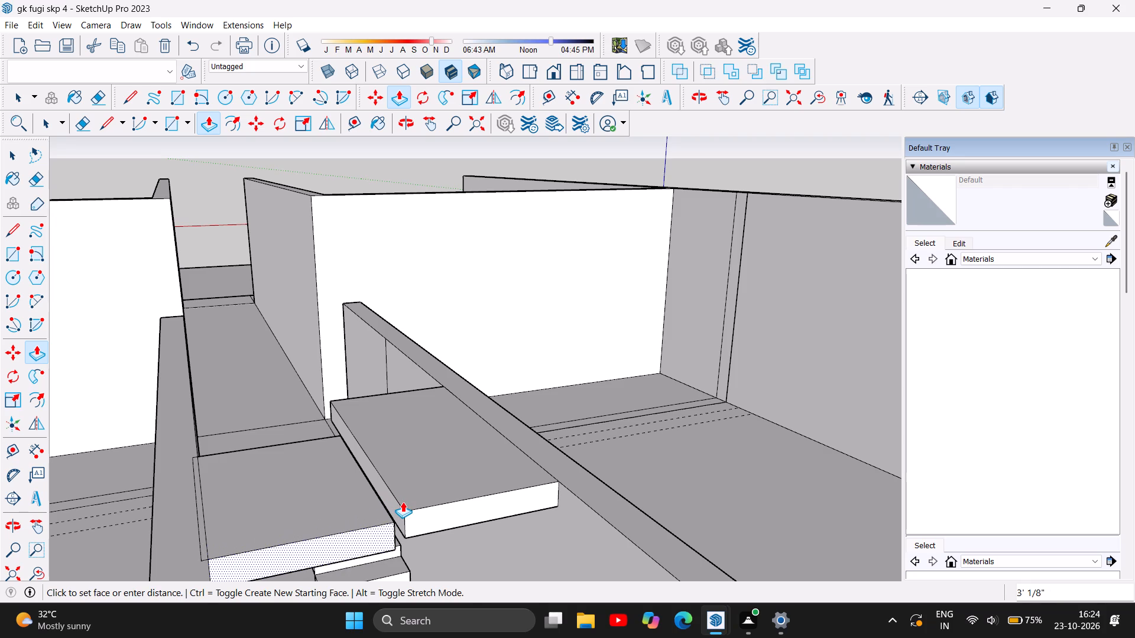
click(403, 502)
scroll(381, 520, up, 6)
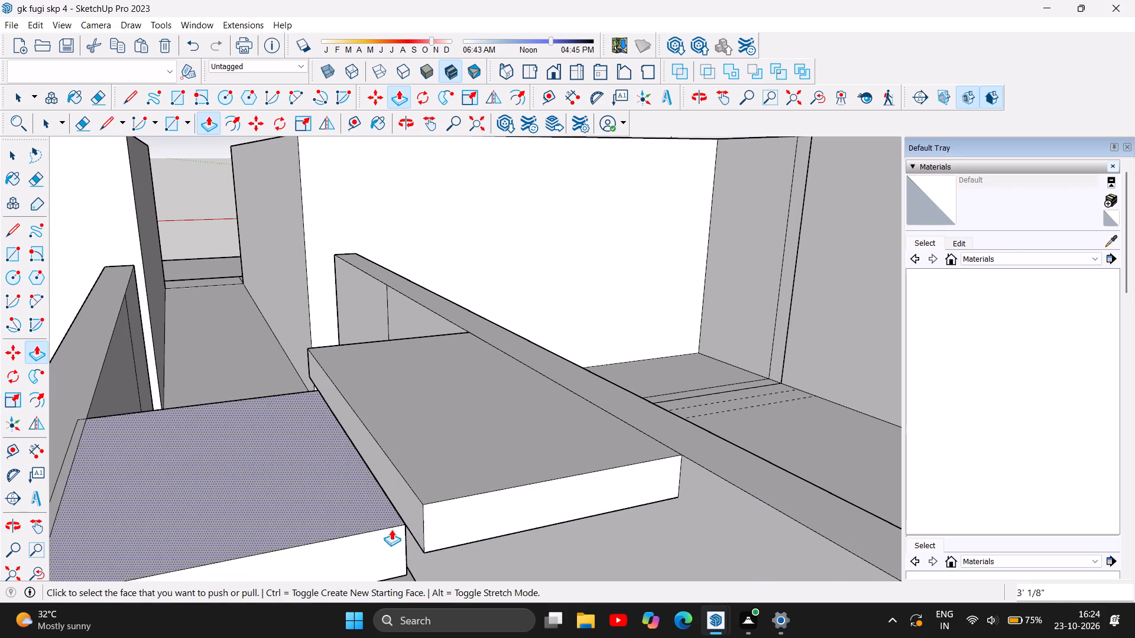
click(383, 533)
click(421, 496)
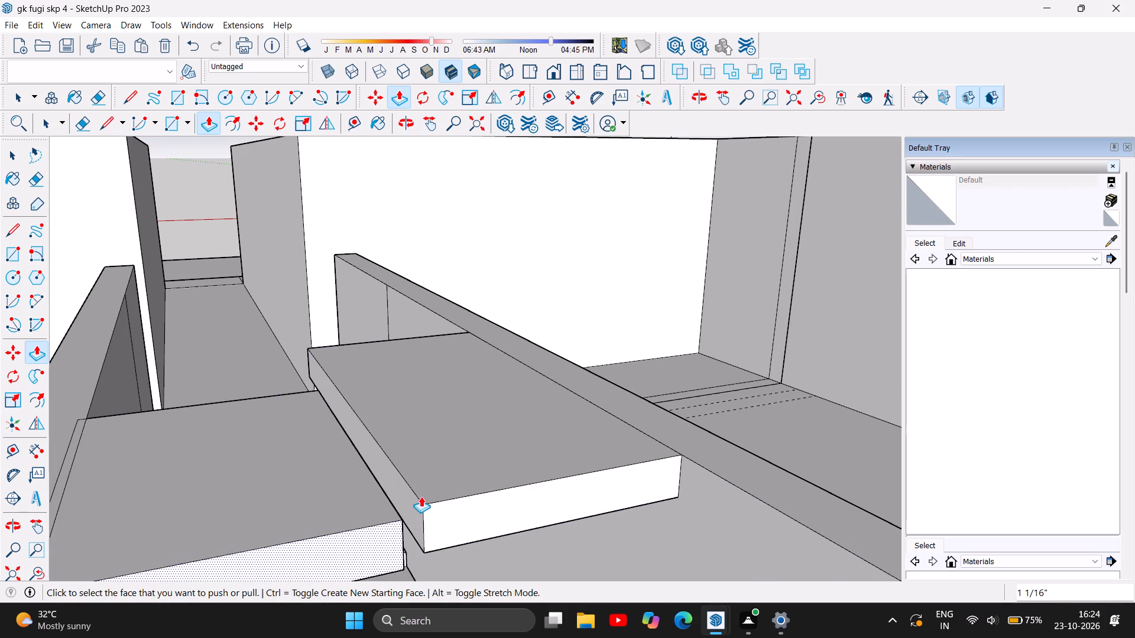
Pull the slab's inner side face about 2 9/16" sideways to meet the extended top step.
scroll(415, 523, up, 7)
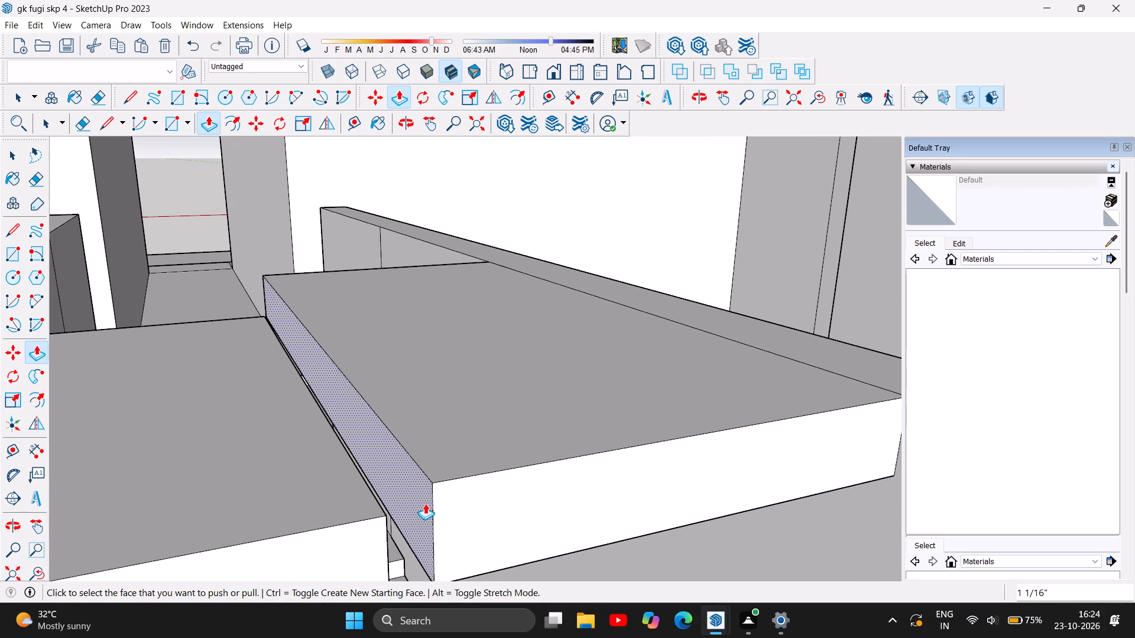
drag(425, 503, 381, 527)
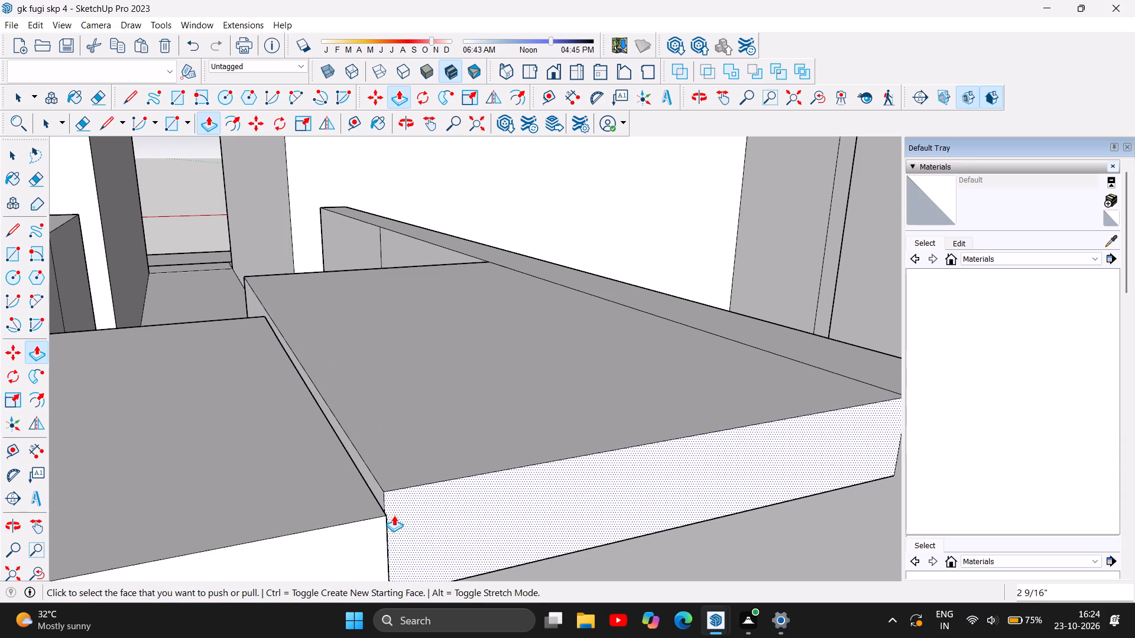
Raise the extended top step's upper face toward the level of the adjoining slab's top.
scroll(382, 426, down, 5)
scroll(380, 511, up, 5)
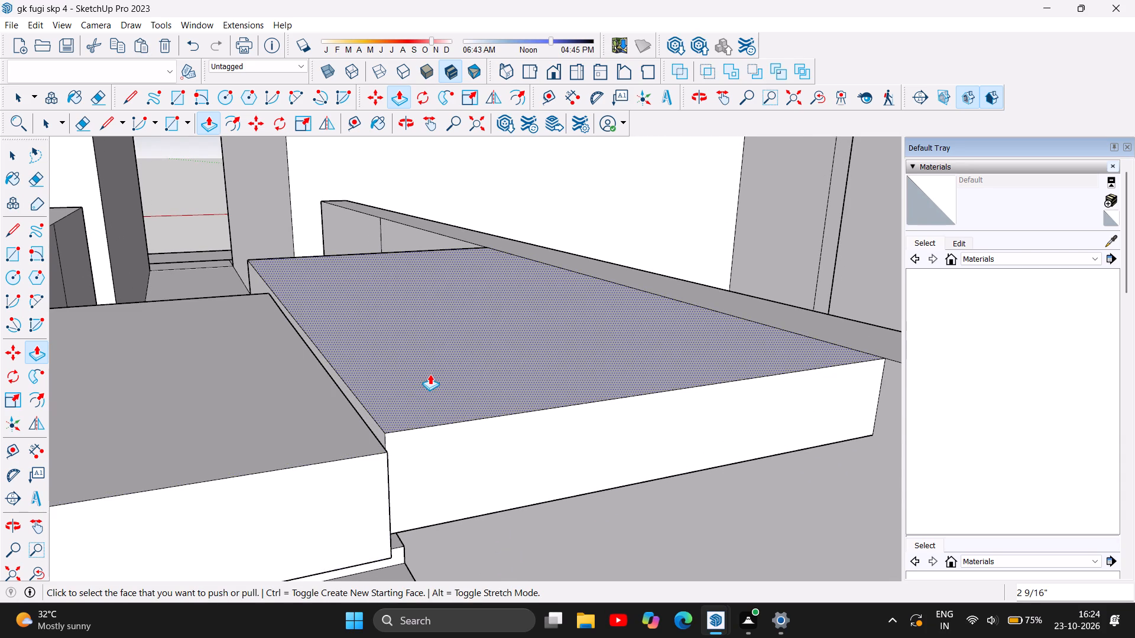
click(292, 422)
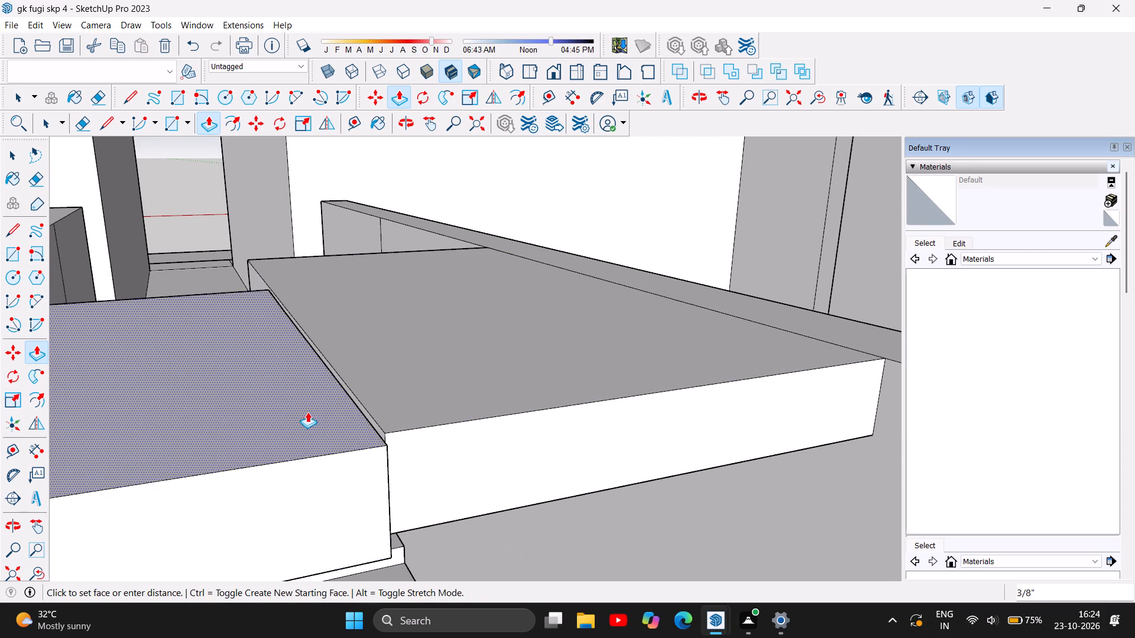
double_click(390, 429)
click(342, 441)
drag(345, 440, 349, 437)
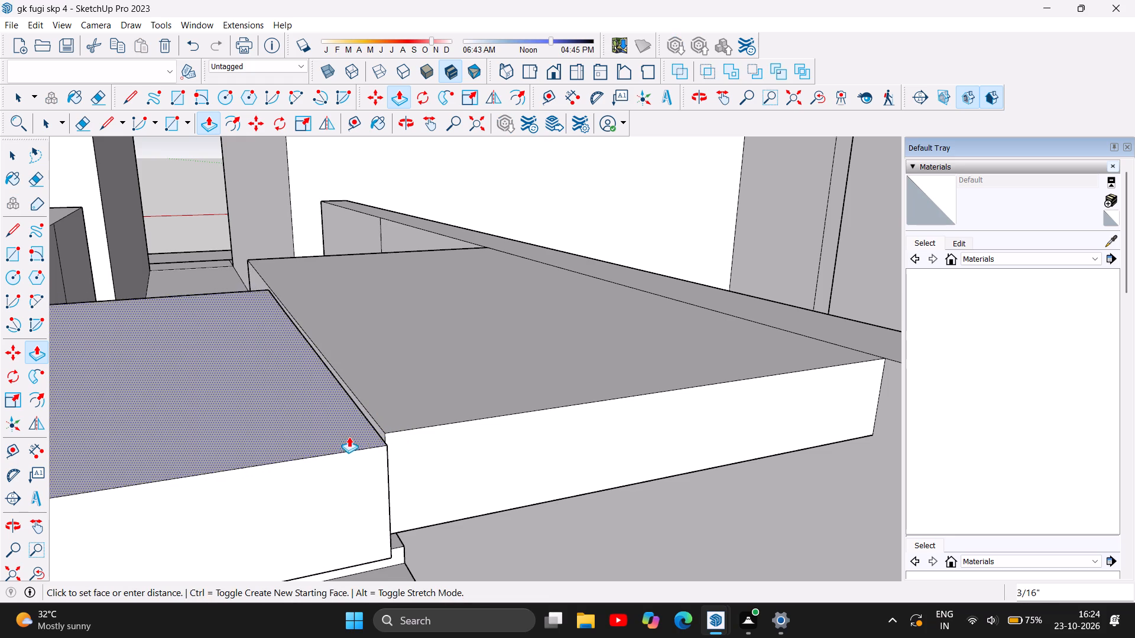
drag(349, 437, 357, 427)
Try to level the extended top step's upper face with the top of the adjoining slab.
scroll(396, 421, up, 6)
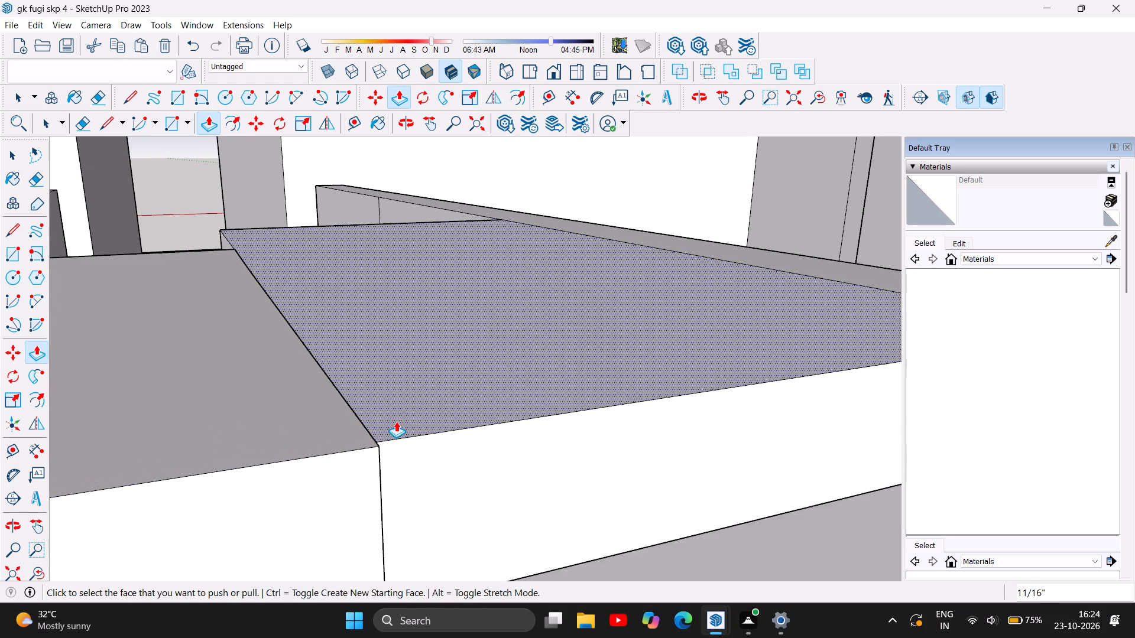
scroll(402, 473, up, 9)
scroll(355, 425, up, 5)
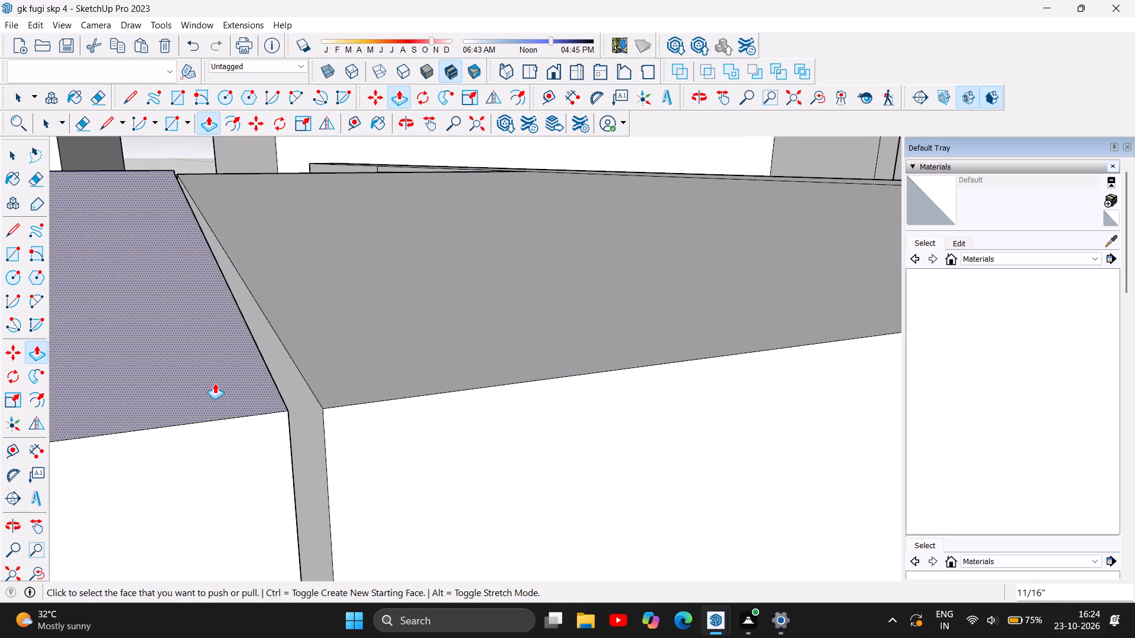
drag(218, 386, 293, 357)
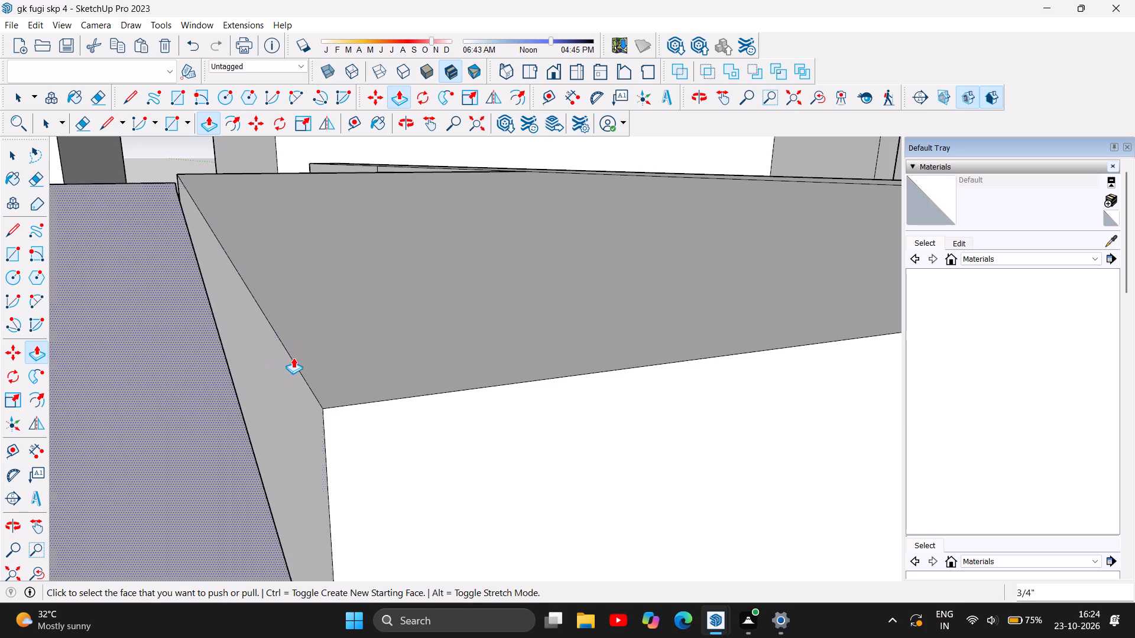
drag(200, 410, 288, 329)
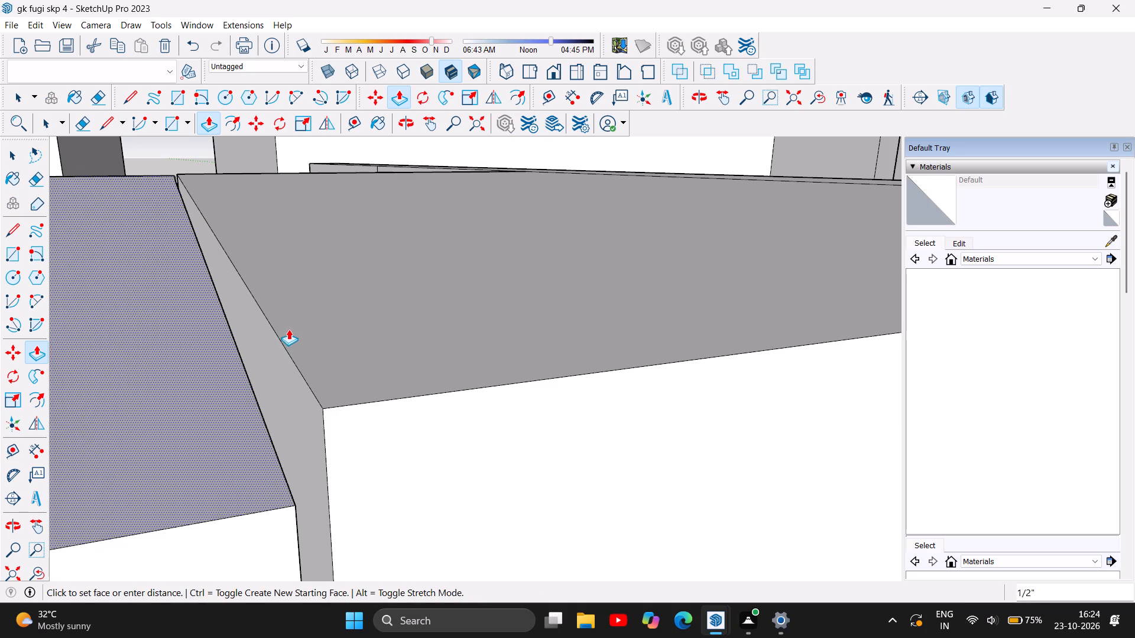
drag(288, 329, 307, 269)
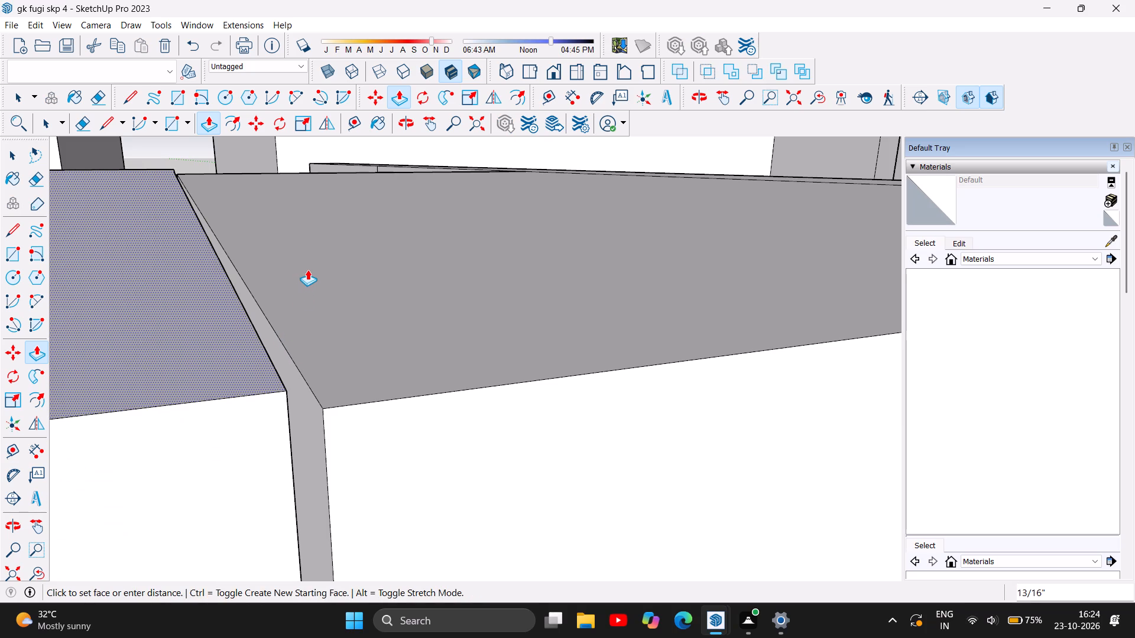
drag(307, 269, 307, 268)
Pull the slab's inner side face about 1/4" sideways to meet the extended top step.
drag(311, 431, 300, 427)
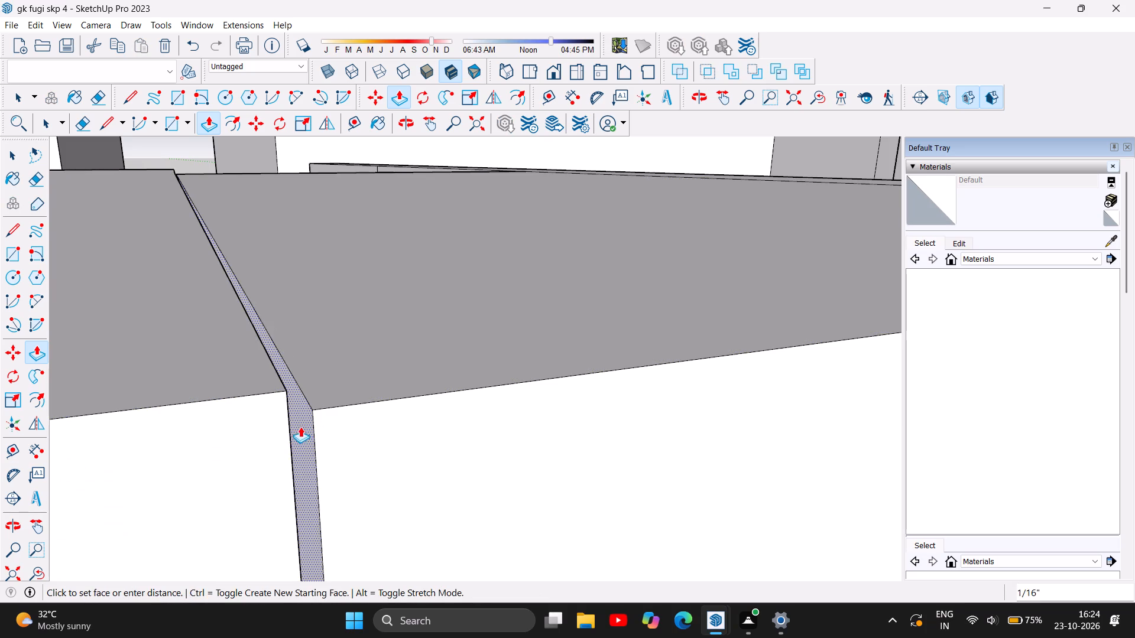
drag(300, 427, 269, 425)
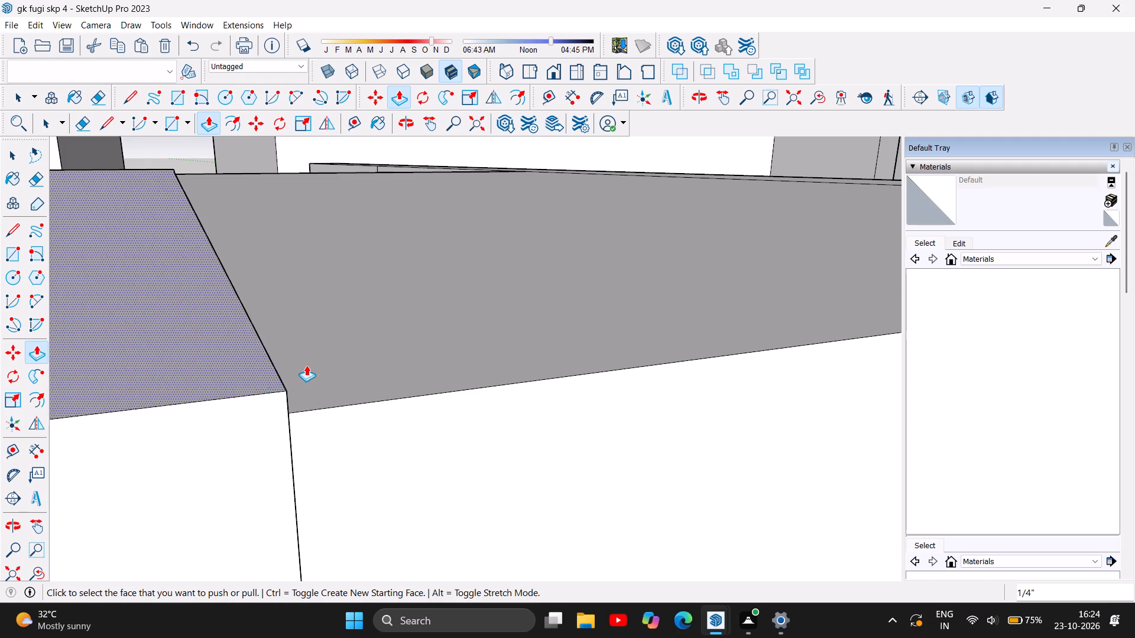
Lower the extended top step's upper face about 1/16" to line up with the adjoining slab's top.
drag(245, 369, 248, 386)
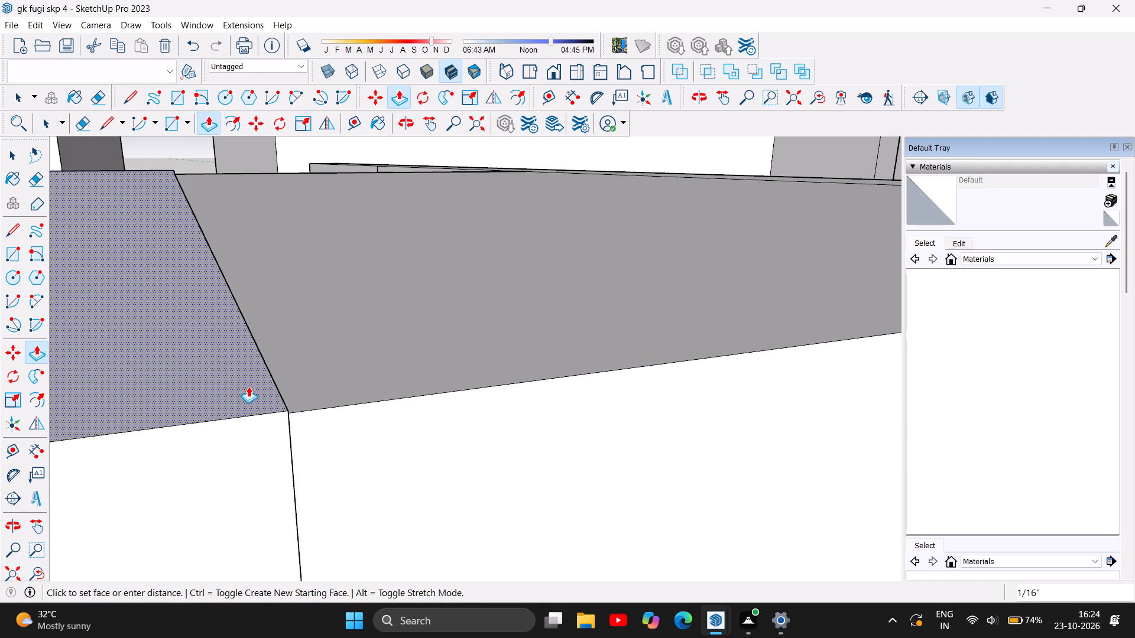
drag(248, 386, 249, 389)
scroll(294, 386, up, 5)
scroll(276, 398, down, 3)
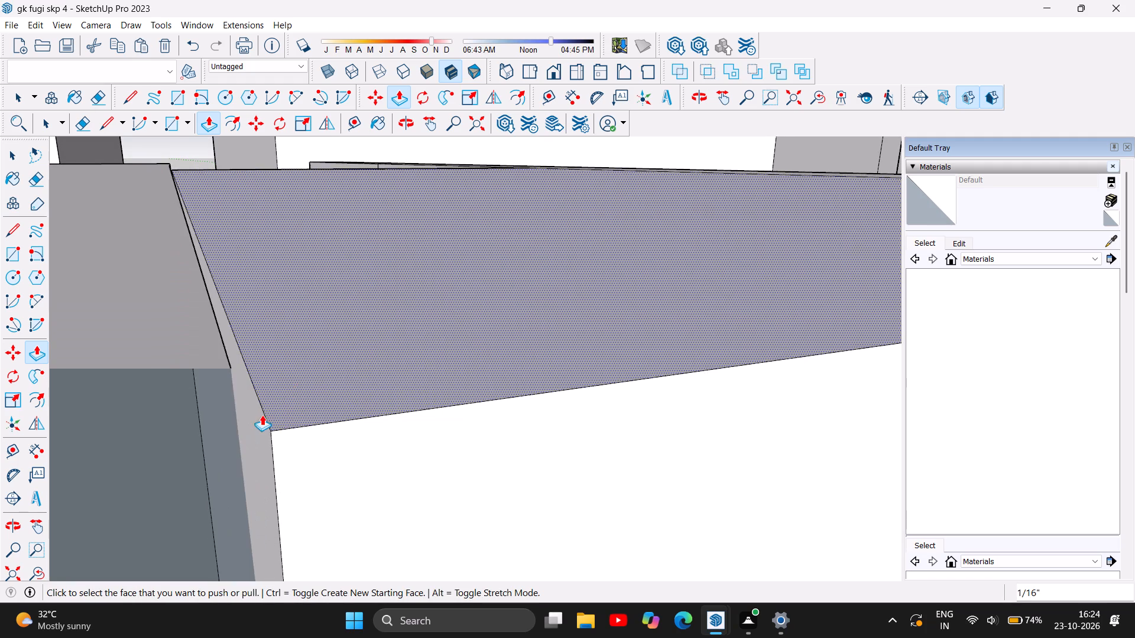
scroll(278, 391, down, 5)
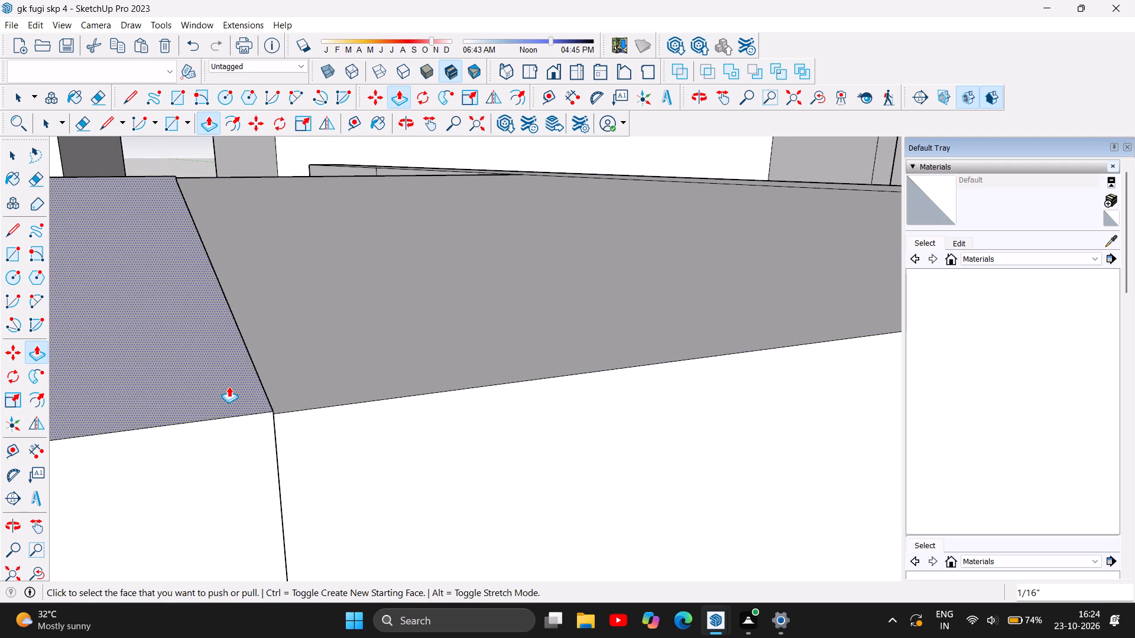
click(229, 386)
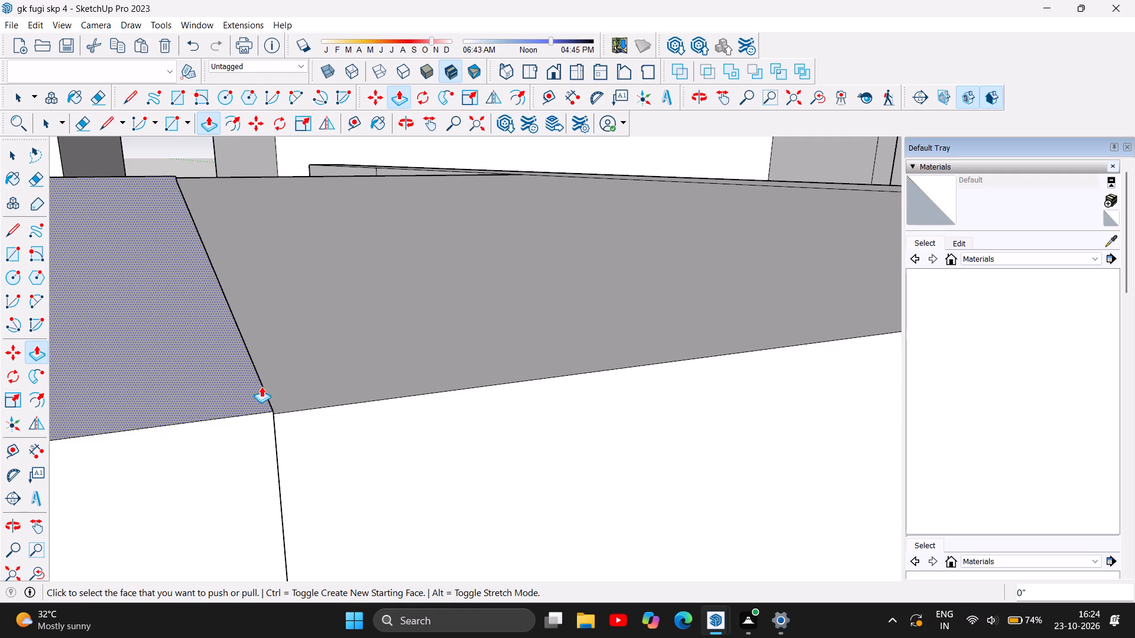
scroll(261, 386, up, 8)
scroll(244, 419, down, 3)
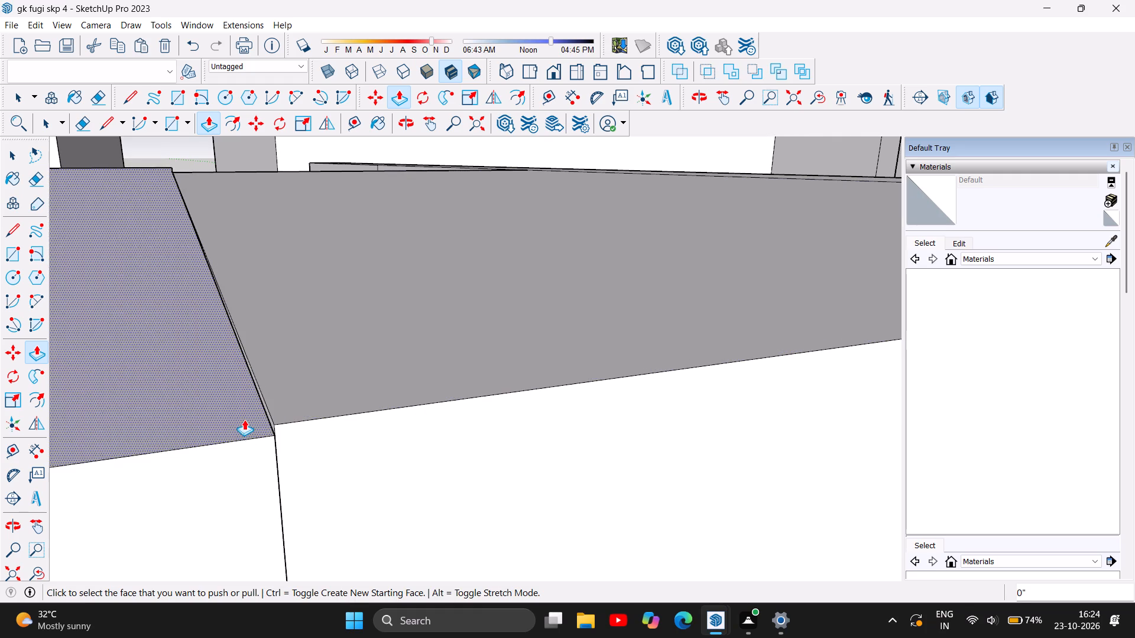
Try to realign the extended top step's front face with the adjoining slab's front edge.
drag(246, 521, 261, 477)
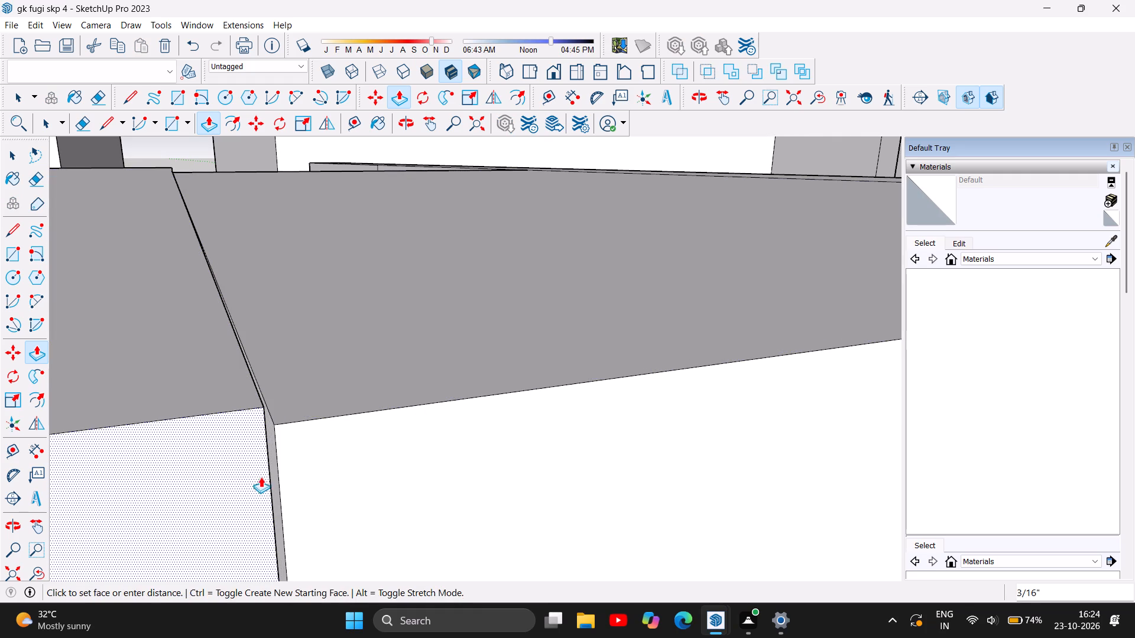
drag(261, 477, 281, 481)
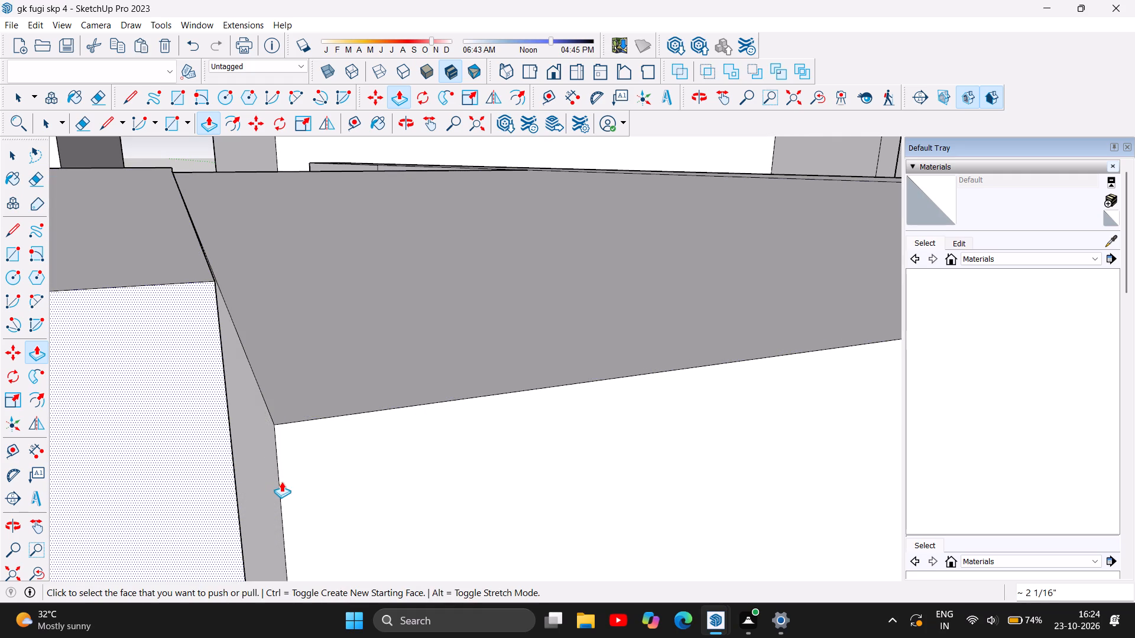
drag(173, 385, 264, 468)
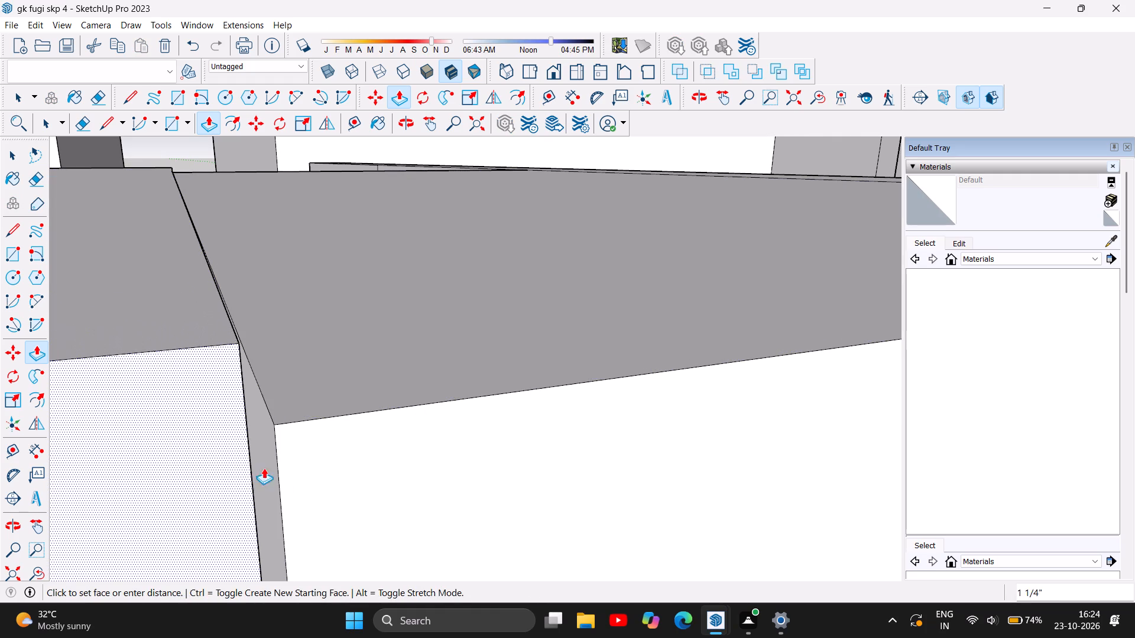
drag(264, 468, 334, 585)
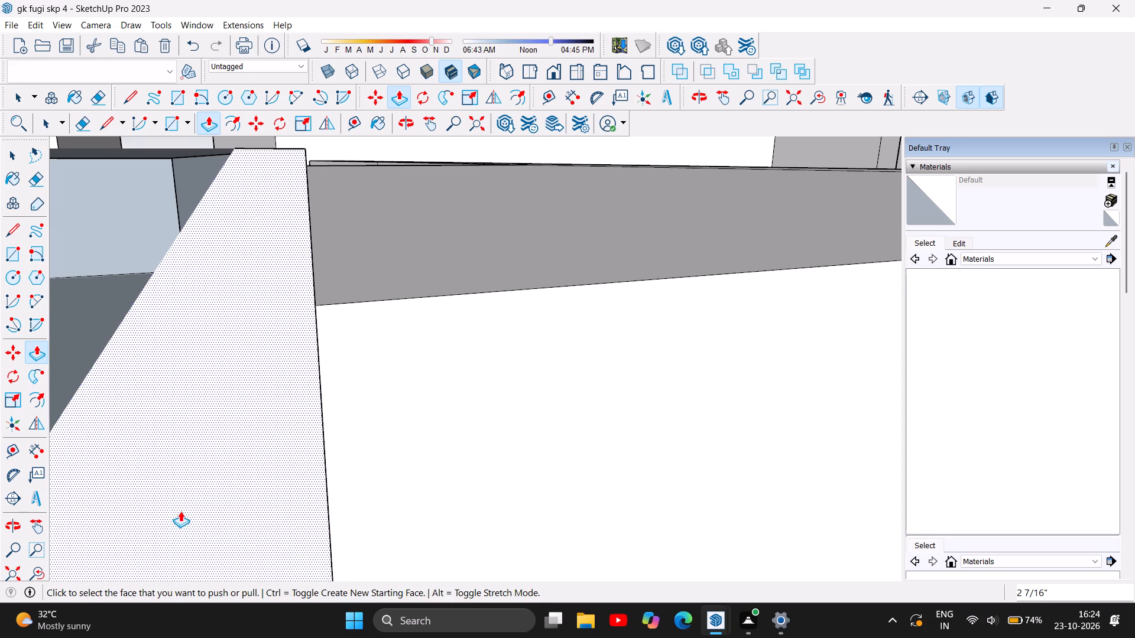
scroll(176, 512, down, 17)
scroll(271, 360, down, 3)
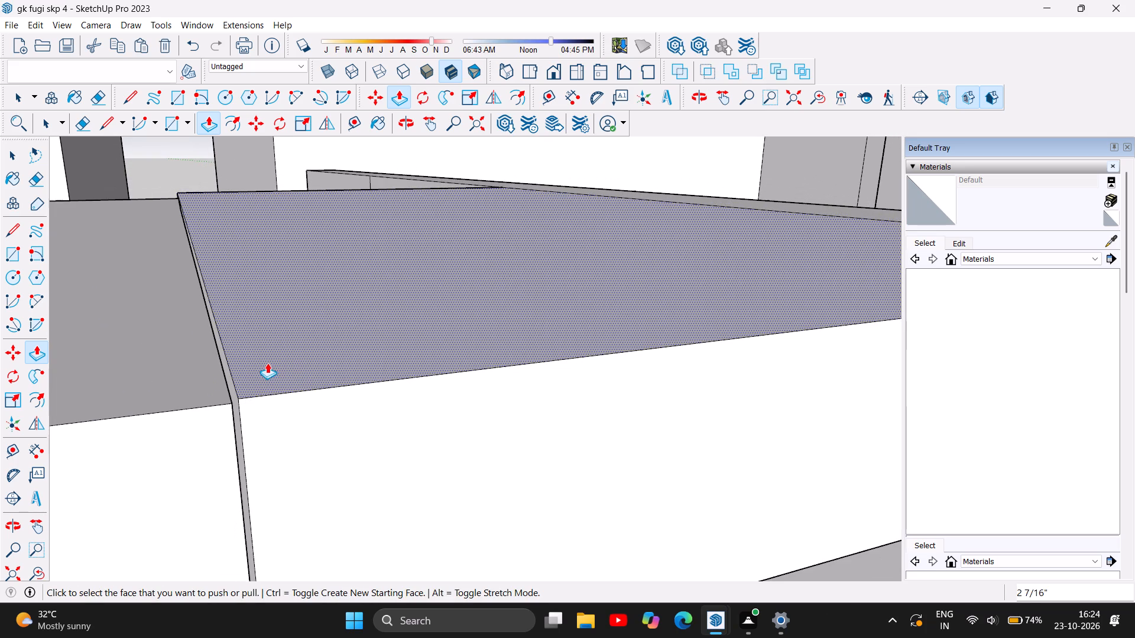
Undo the recent push/pull edits back through the slab's sideways extension and the top step's forward extension.
scroll(299, 382, up, 1)
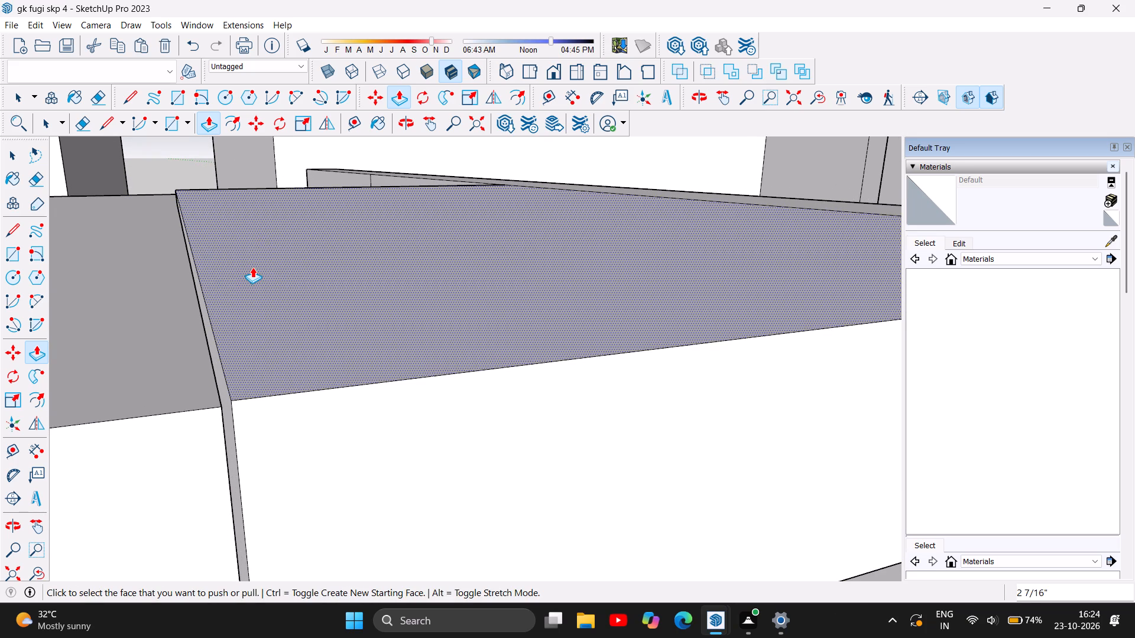
key(ctrl+z)
key(ctrl+z)
key(ctrl+z)
key(ctrl+z)
key(ctrl+z)
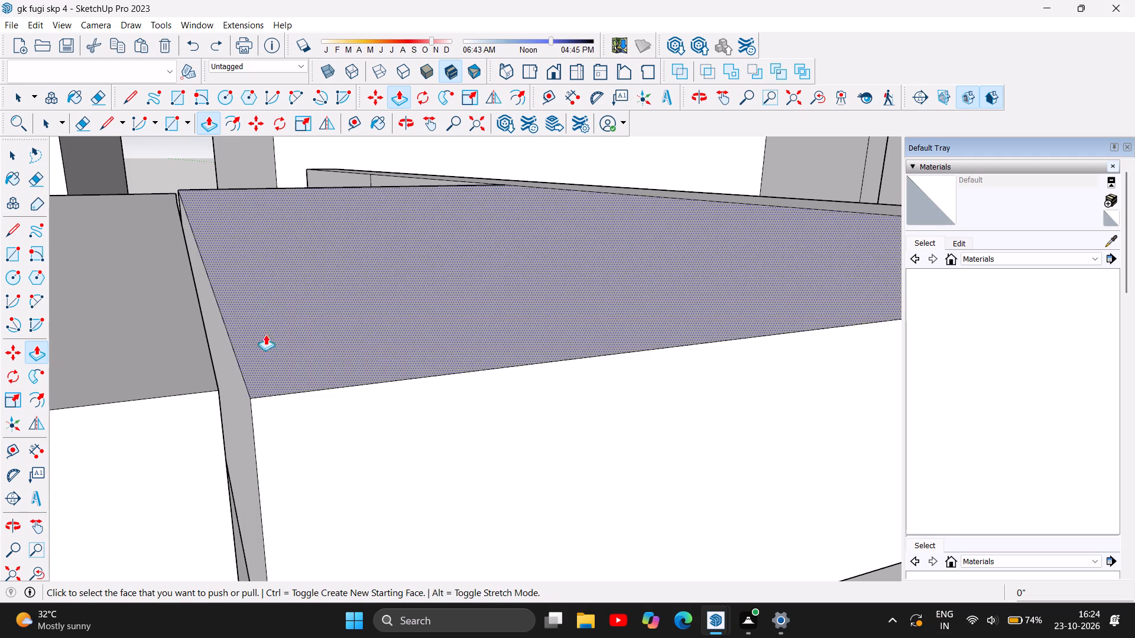
key(ctrl+z)
key(ctrl+z)
key(ctrl+z)
key(ctrl+z)
key(ctrl+z)
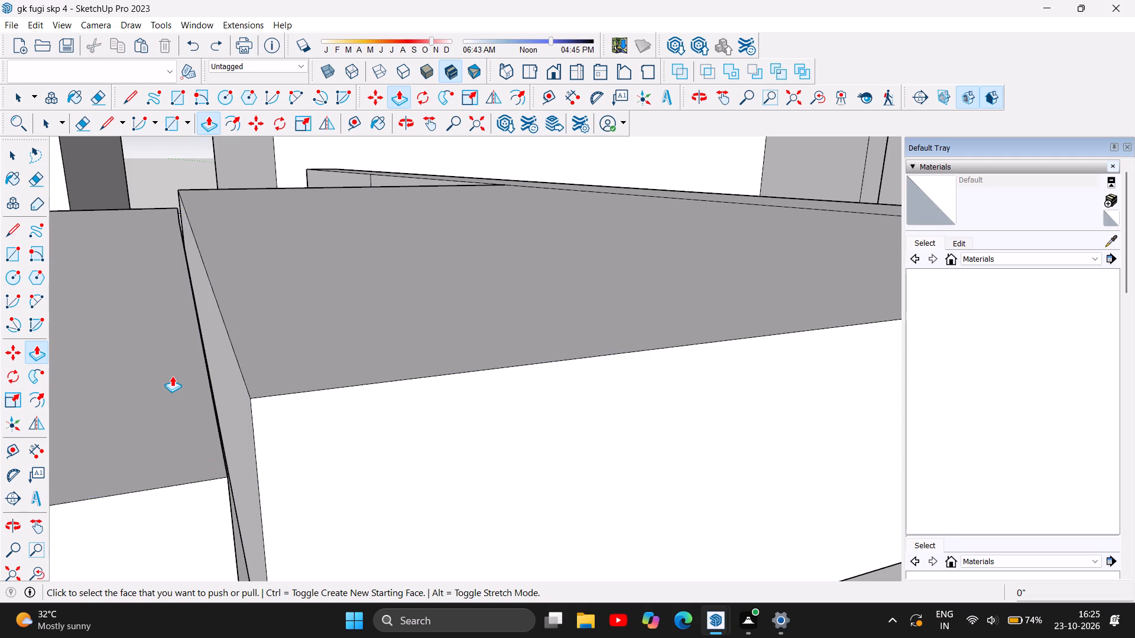
key(ctrl+z)
scroll(252, 310, down, 6)
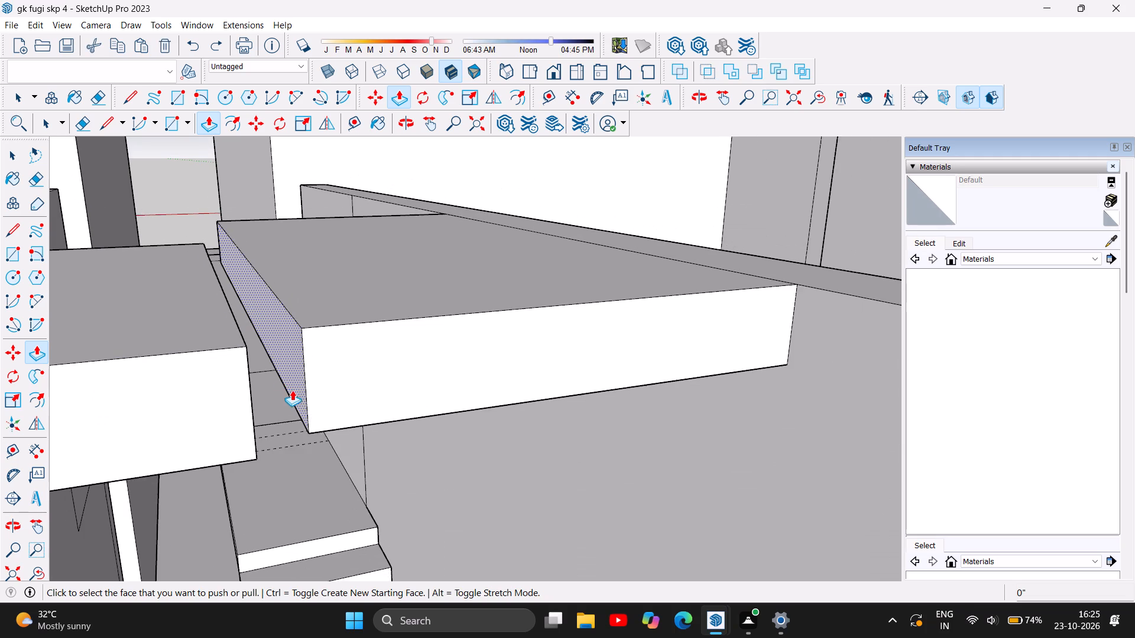
scroll(293, 389, up, 4)
key(ctrl+z)
key(ctrl+z)
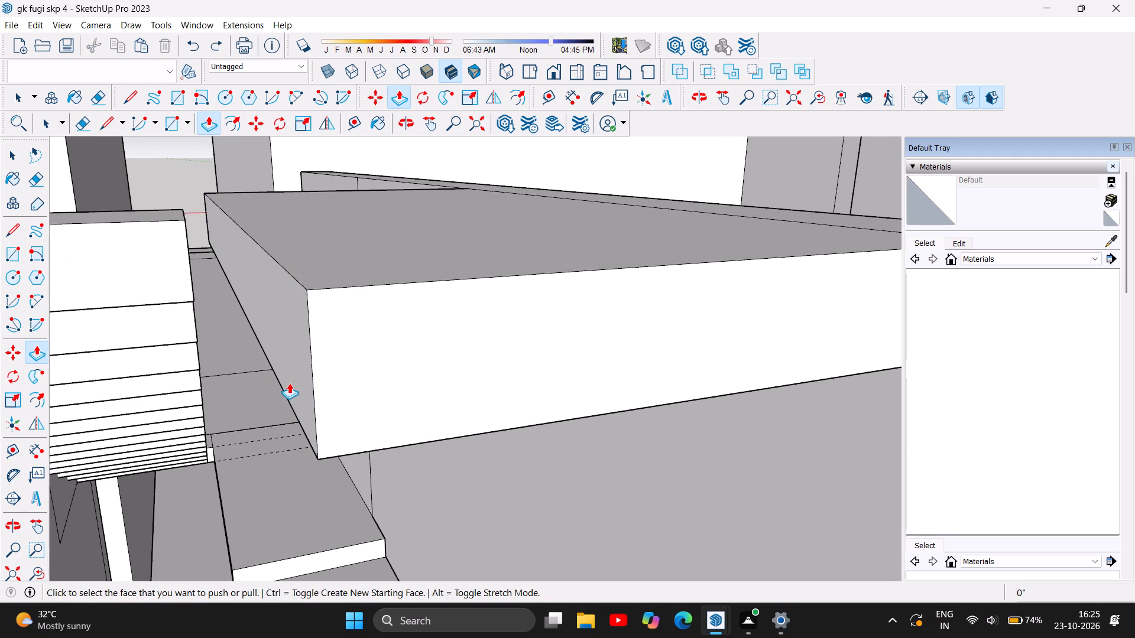
Examine the corridor staircase, its top landing slab and the surrounding walls from several angles around the building.
scroll(264, 313, down, 6)
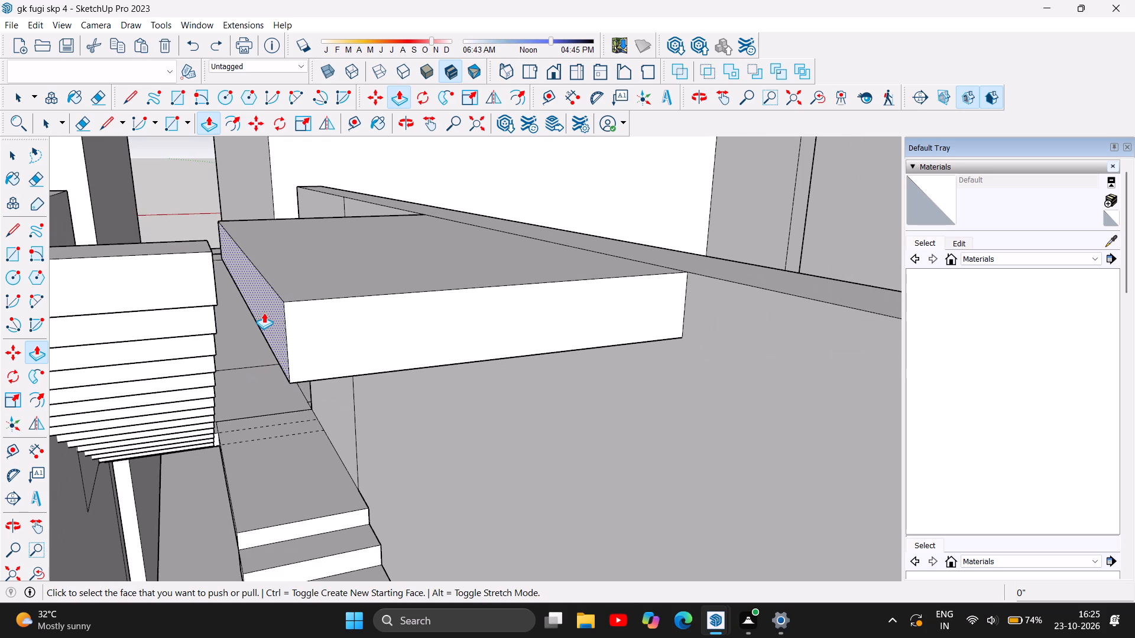
scroll(357, 327, down, 6)
scroll(168, 232, up, 5)
scroll(204, 255, down, 4)
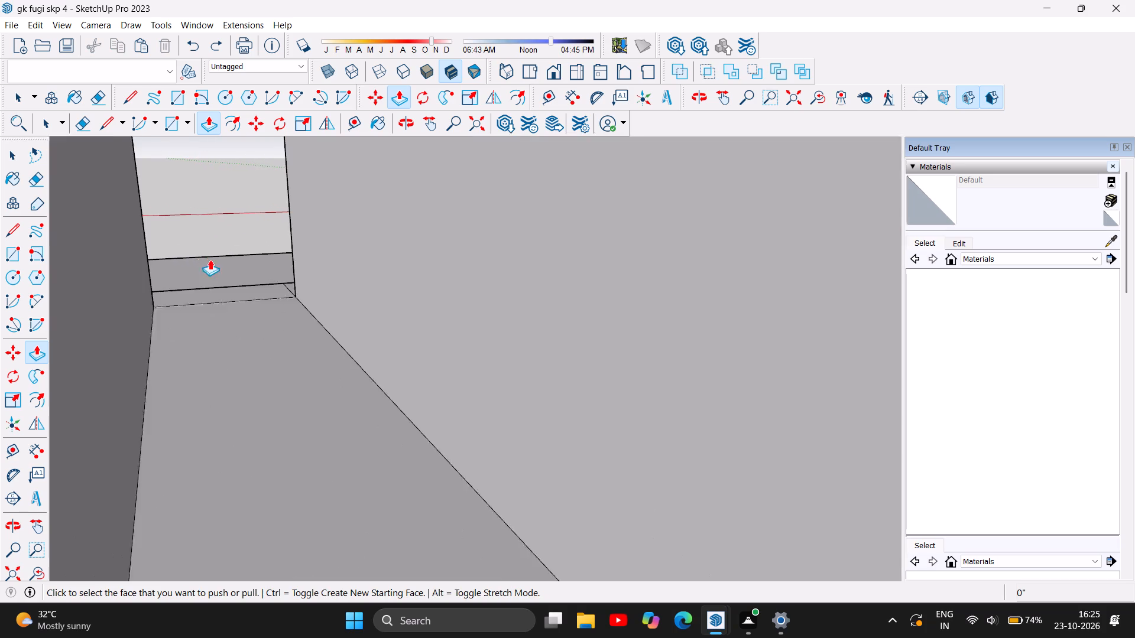
scroll(210, 259, down, 1)
scroll(273, 297, down, 14)
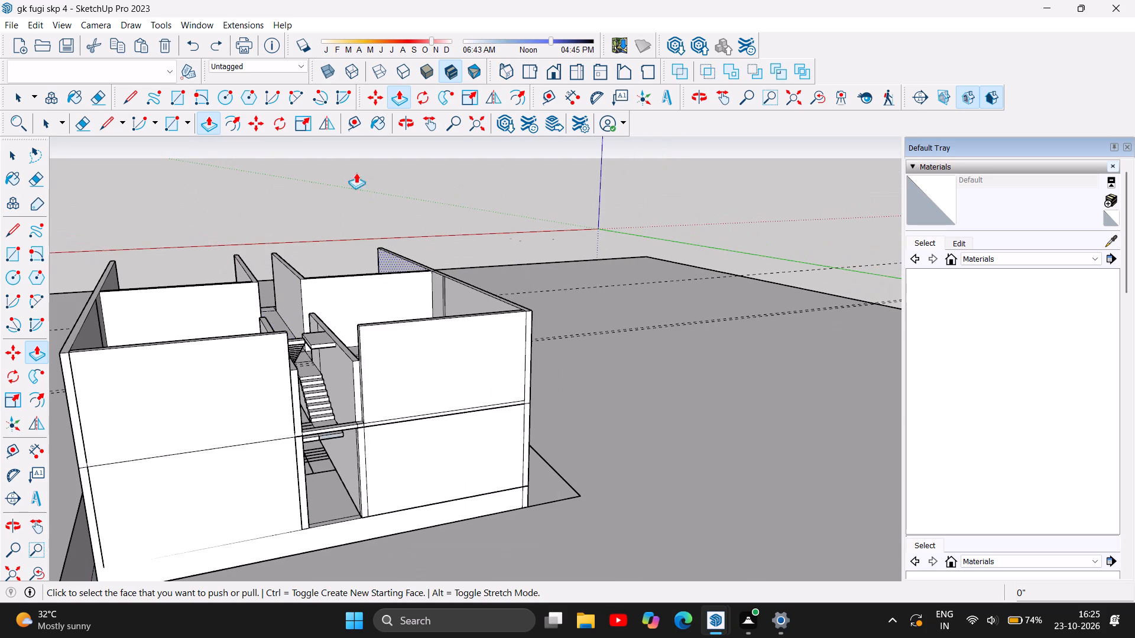
click(410, 123)
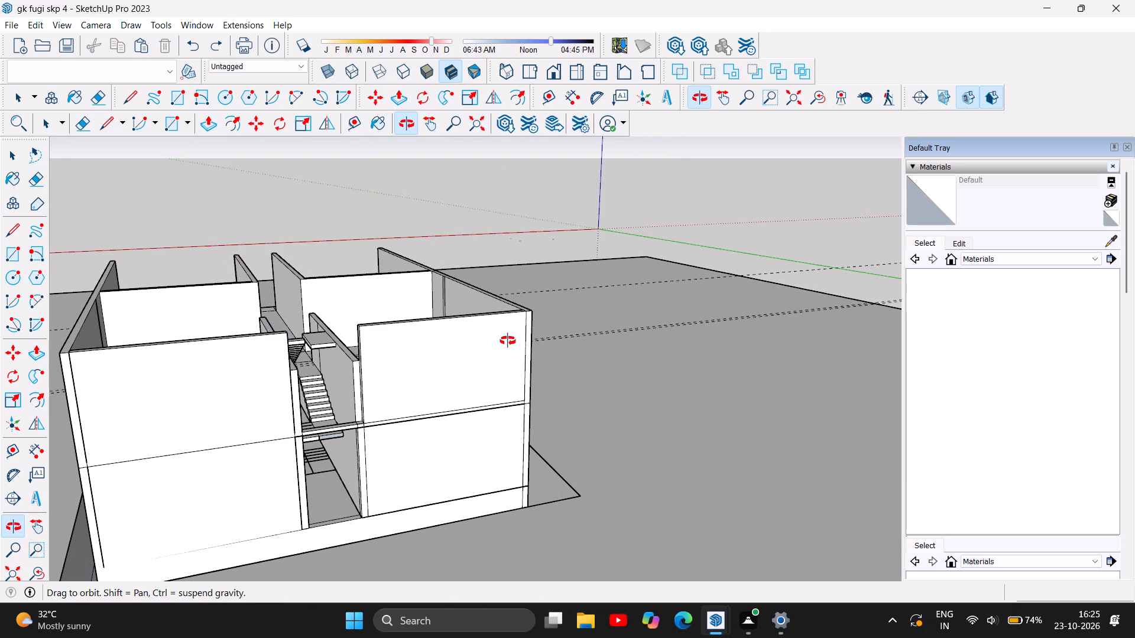
drag(507, 341, 344, 363)
drag(241, 349, 345, 330)
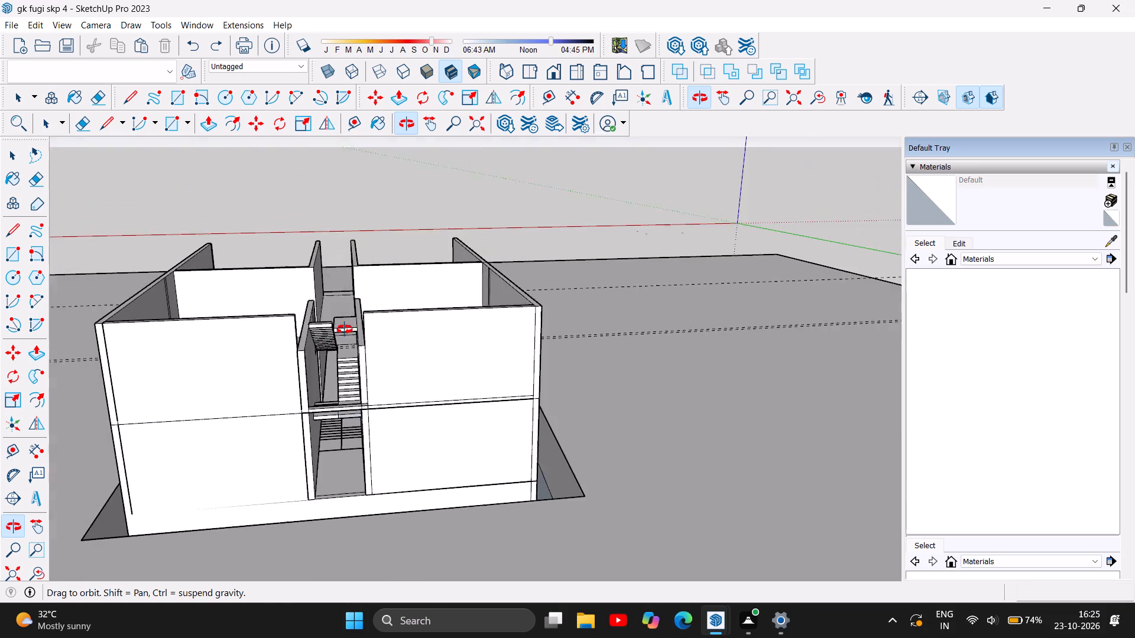
drag(345, 330, 355, 327)
scroll(351, 325, up, 11)
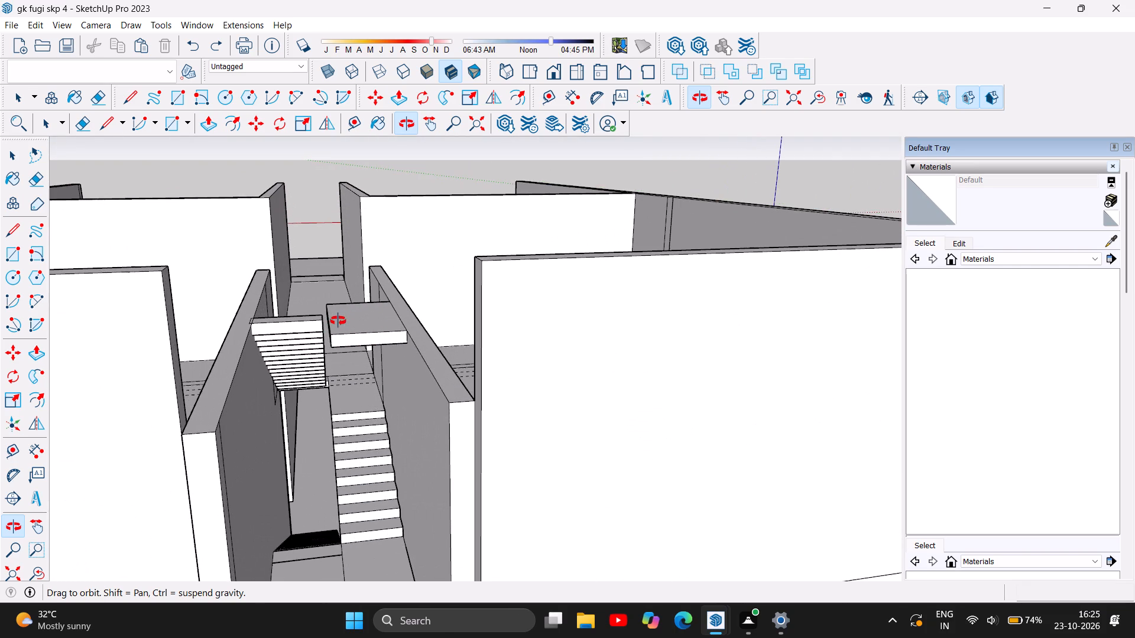
drag(317, 355, 348, 328)
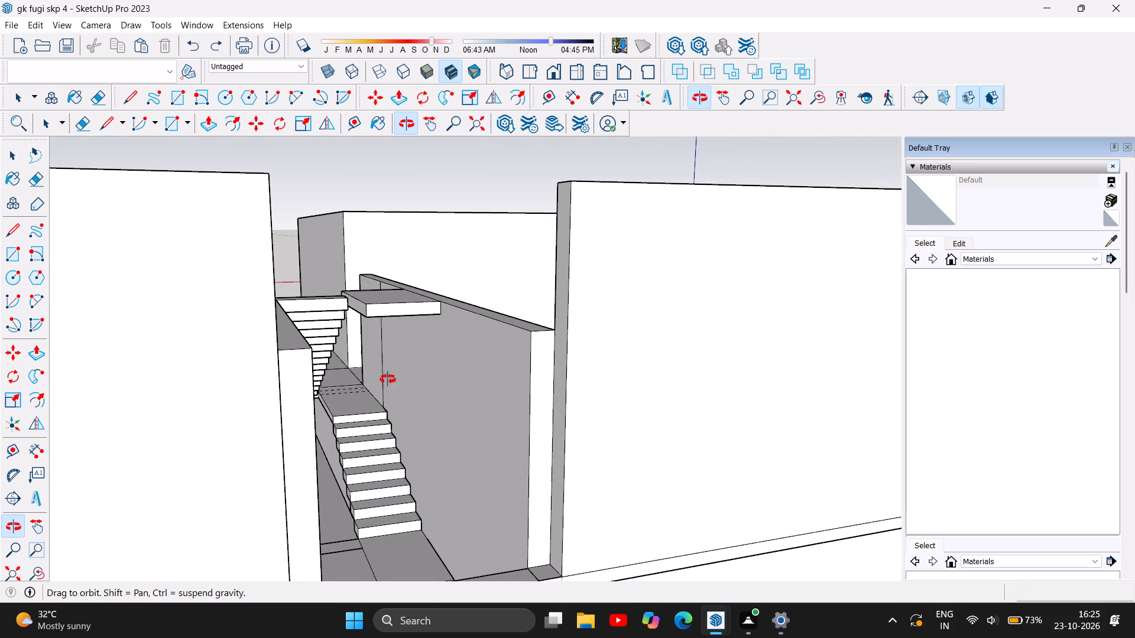
drag(464, 450, 416, 432)
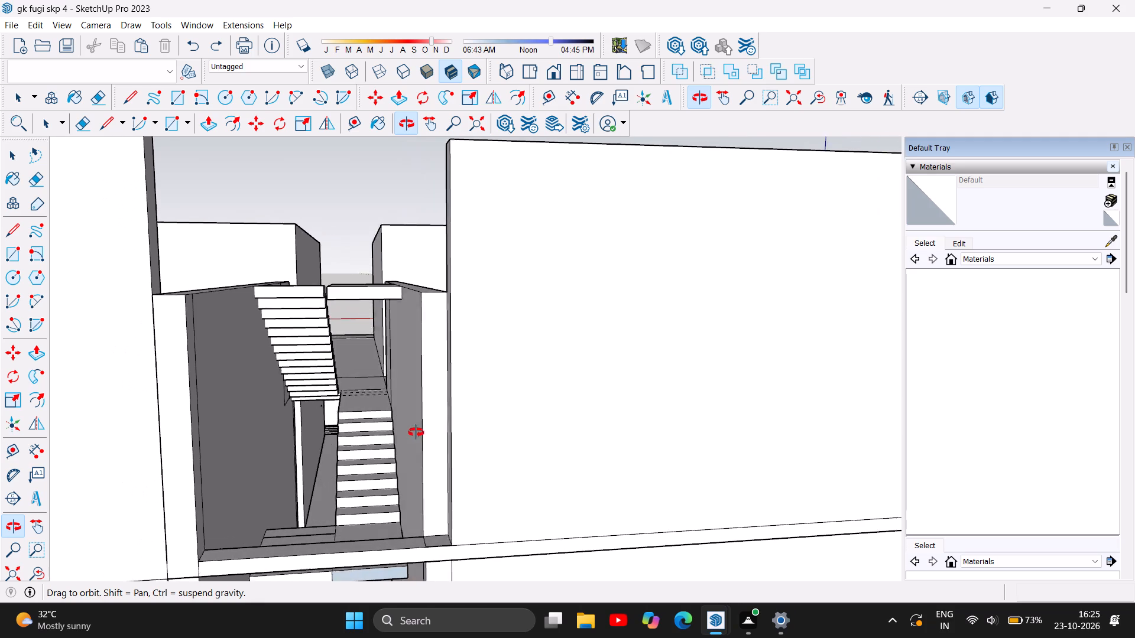
drag(416, 432, 419, 434)
scroll(441, 416, down, 11)
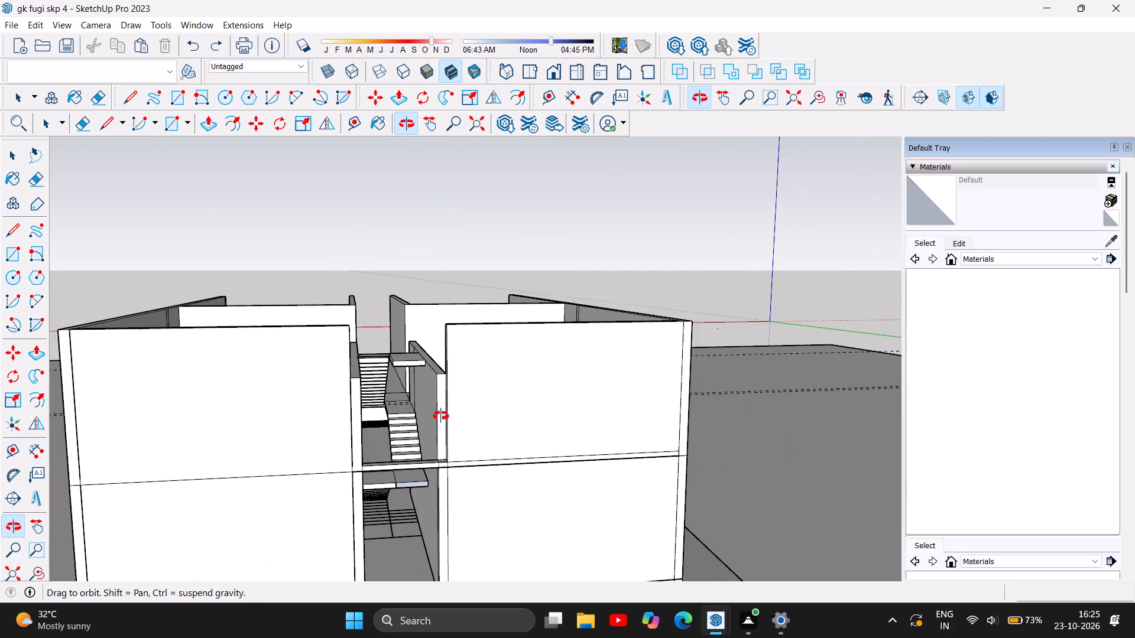
drag(456, 525, 326, 466)
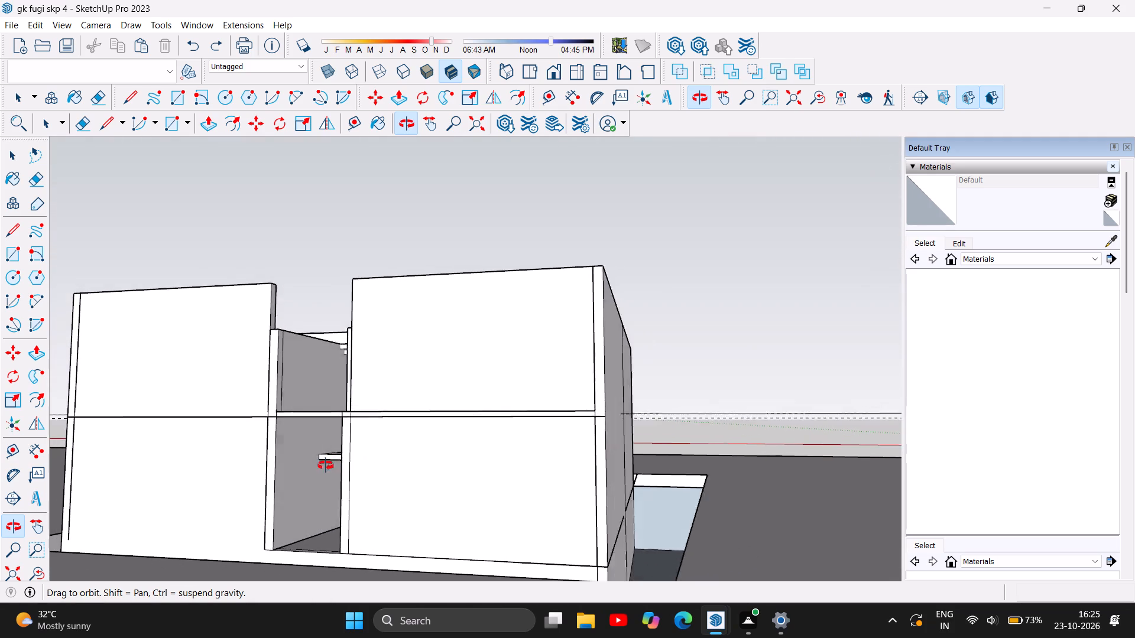
drag(326, 466, 466, 531)
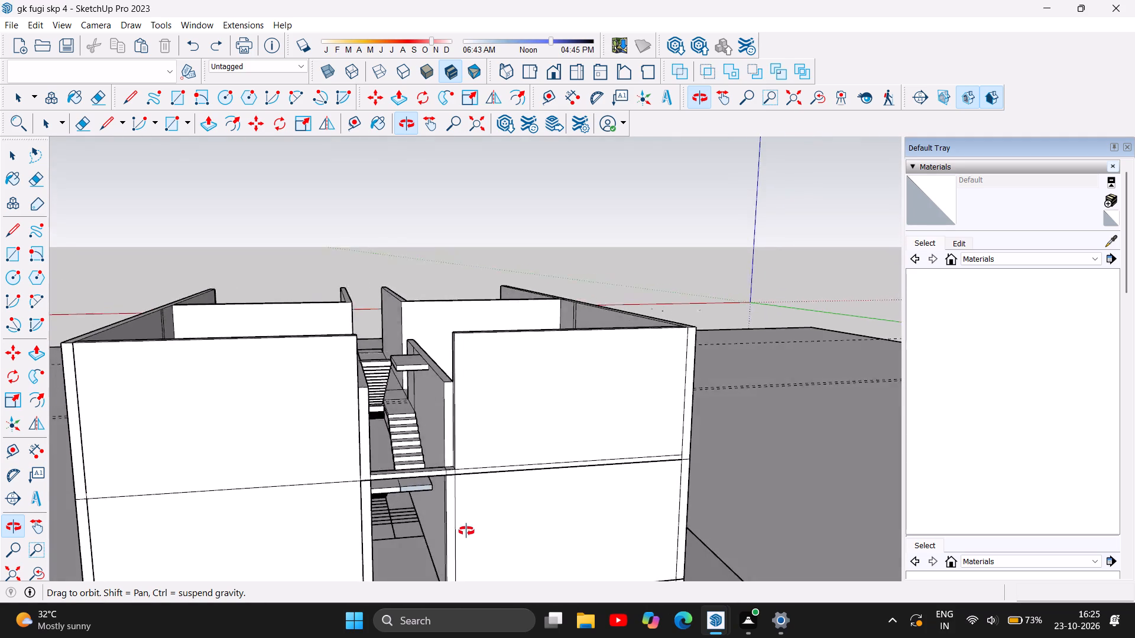
drag(466, 531, 395, 471)
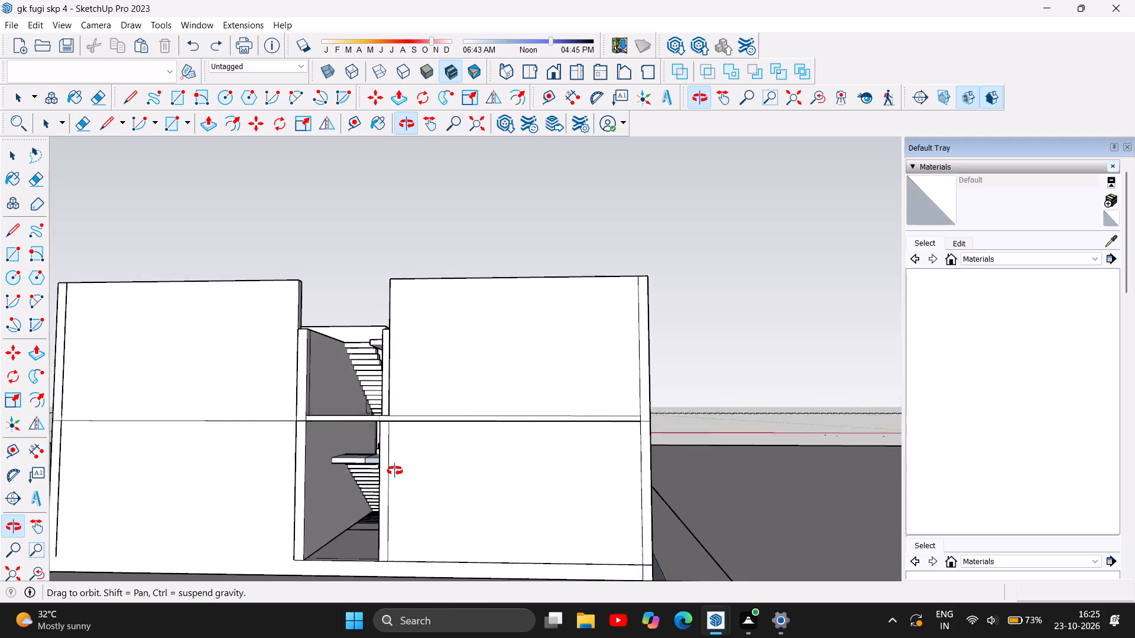
drag(395, 471, 551, 466)
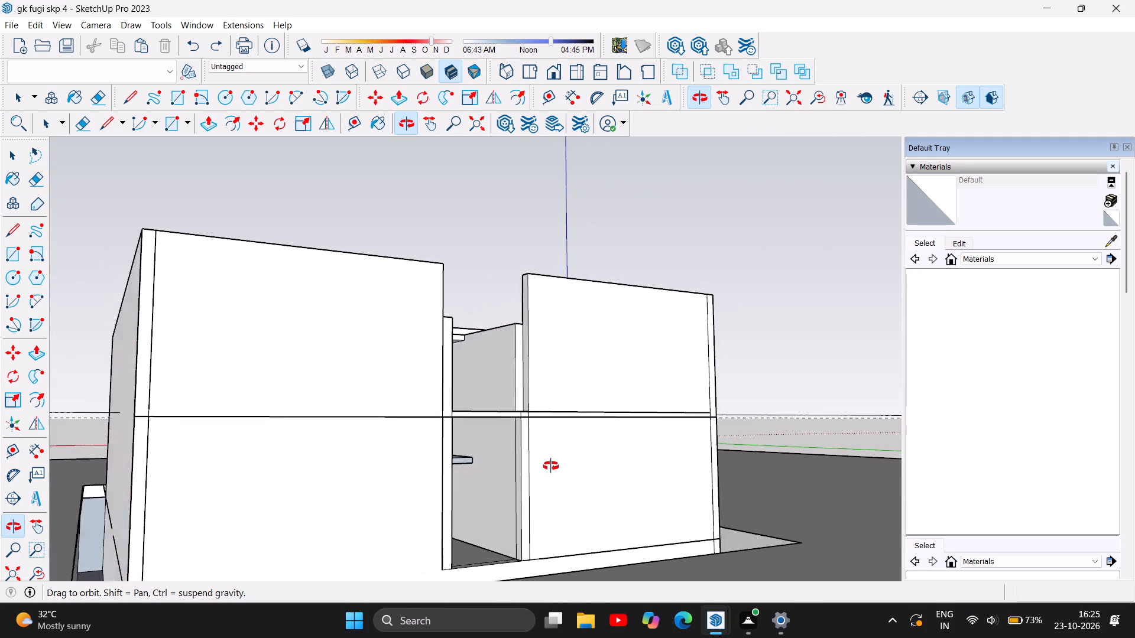
Examine the corridor stairwell and the building's walls from the outside, viewing both open ends of the corridor.
drag(551, 466, 373, 500)
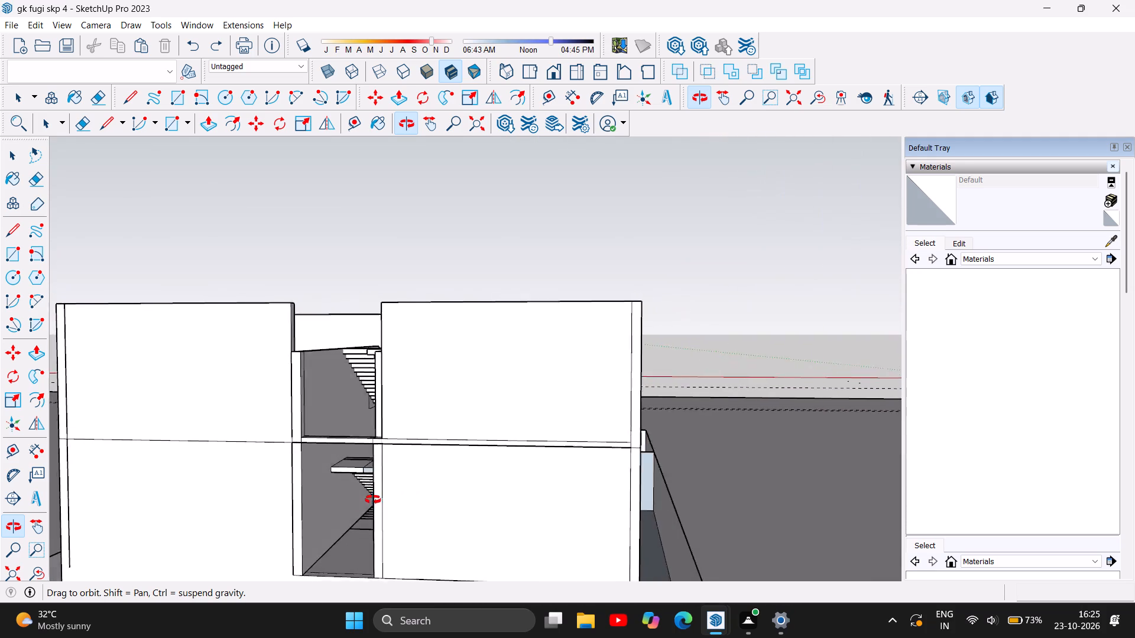
drag(373, 500, 436, 520)
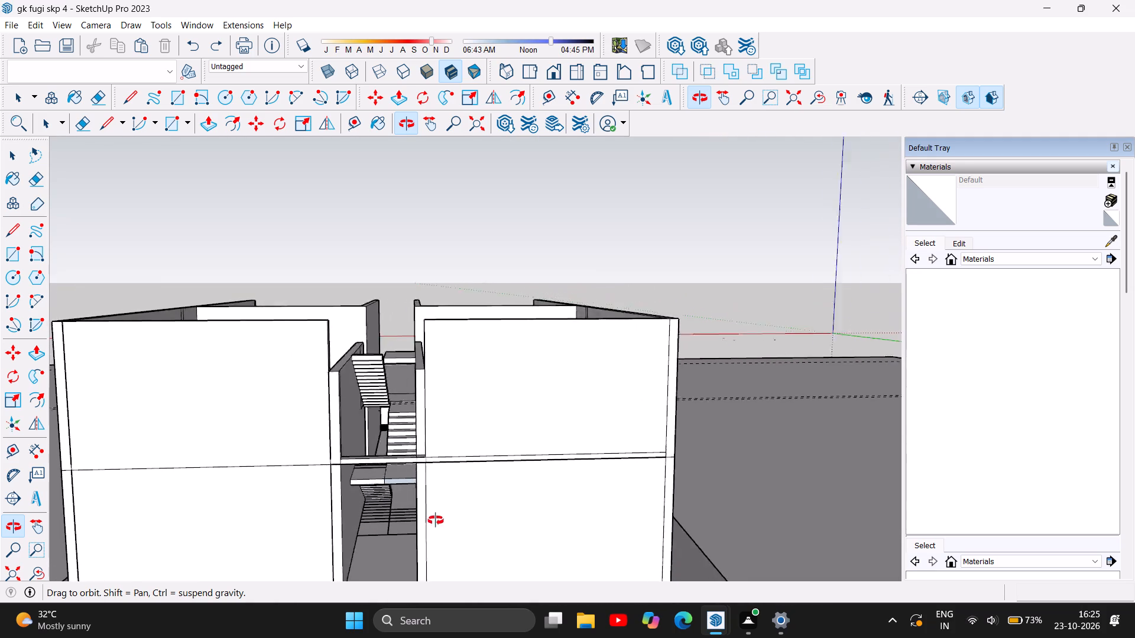
drag(436, 520, 398, 484)
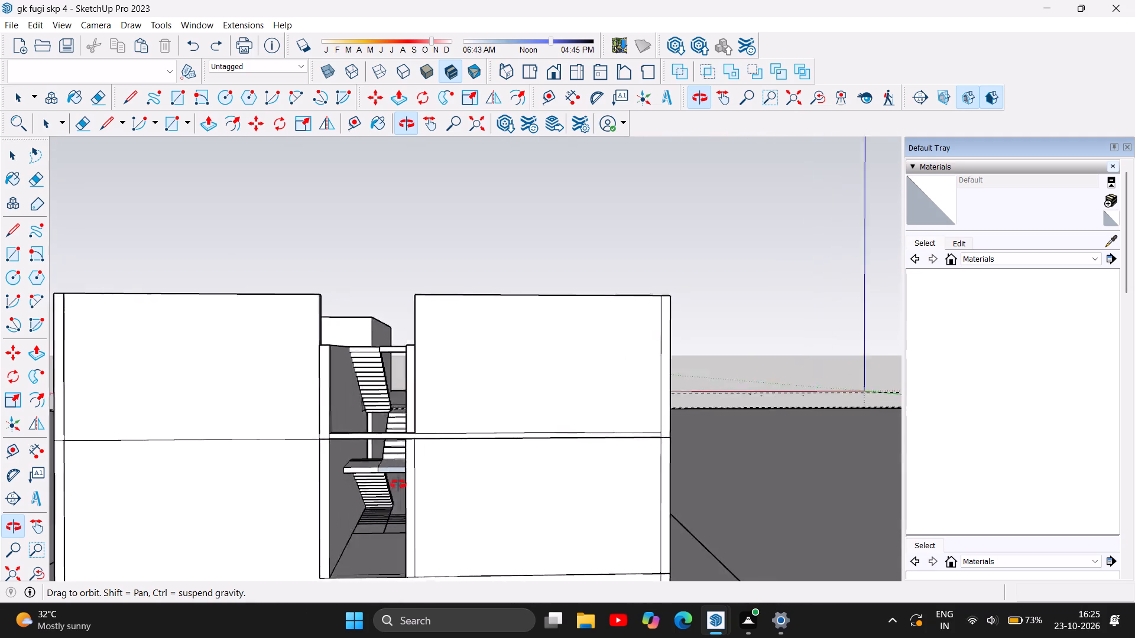
drag(398, 484, 427, 464)
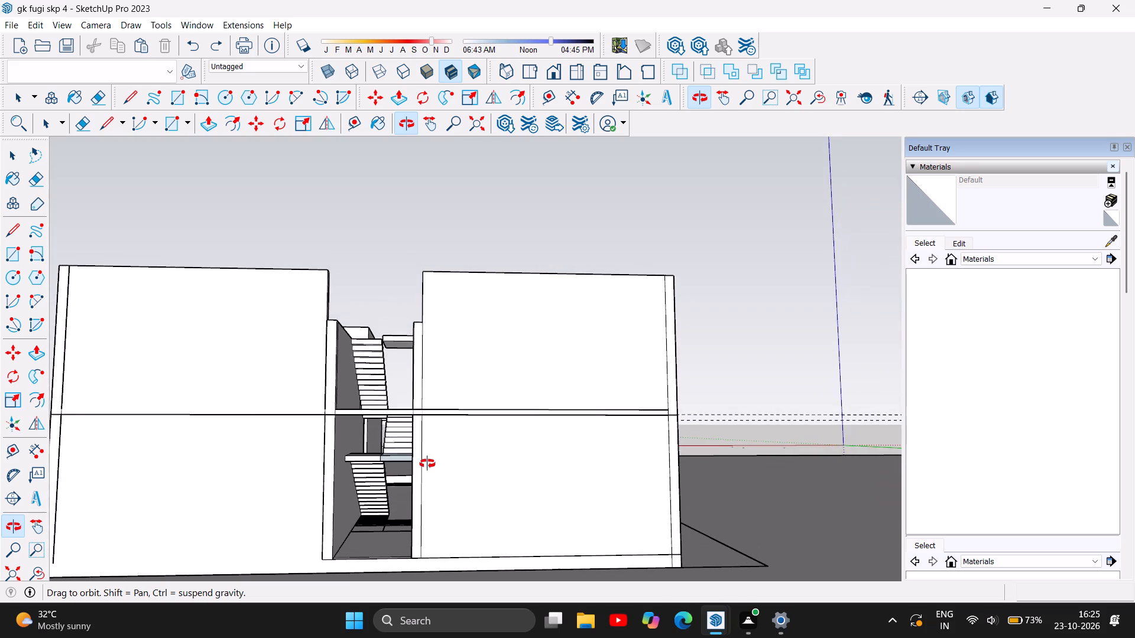
drag(427, 464, 437, 467)
drag(372, 457, 377, 490)
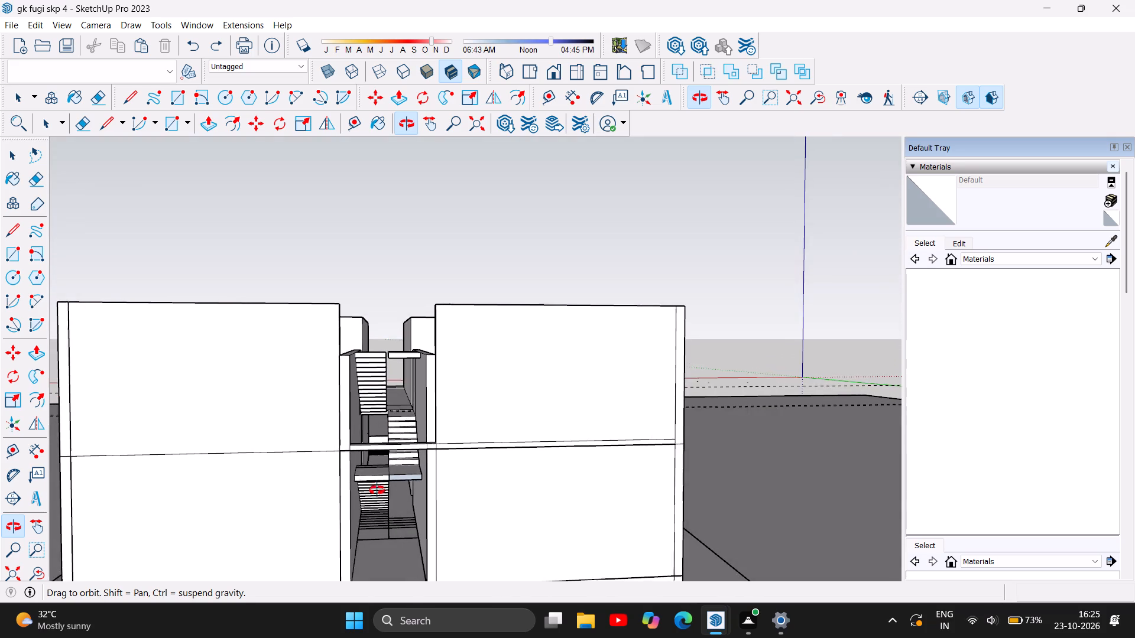
drag(377, 490, 377, 491)
scroll(377, 491, down, 1)
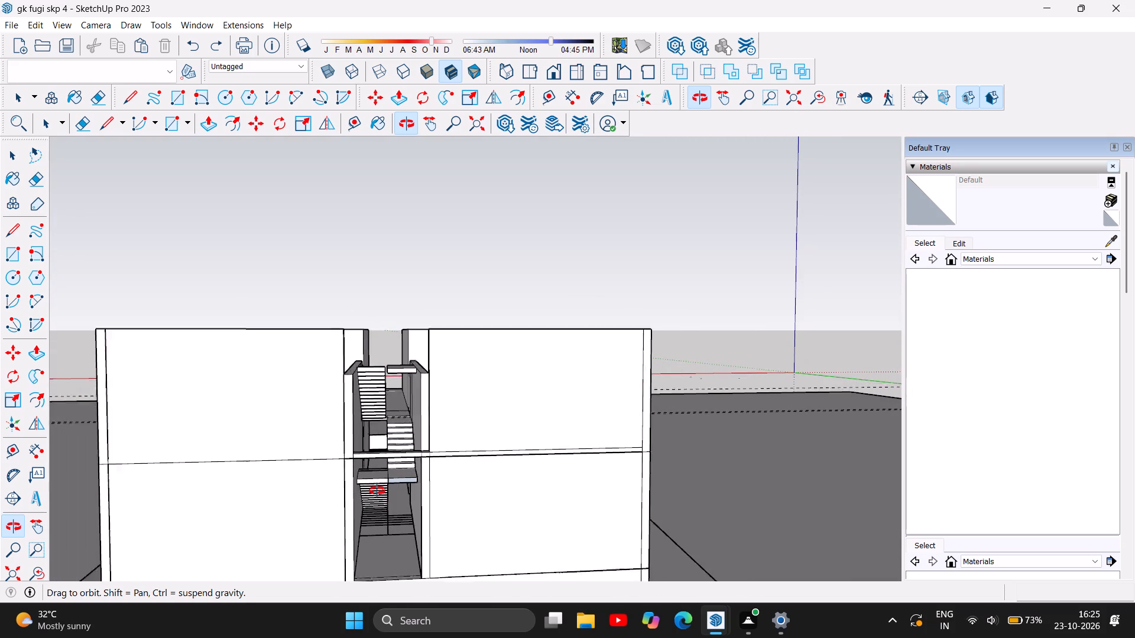
scroll(377, 491, down, 5)
drag(377, 480, 338, 534)
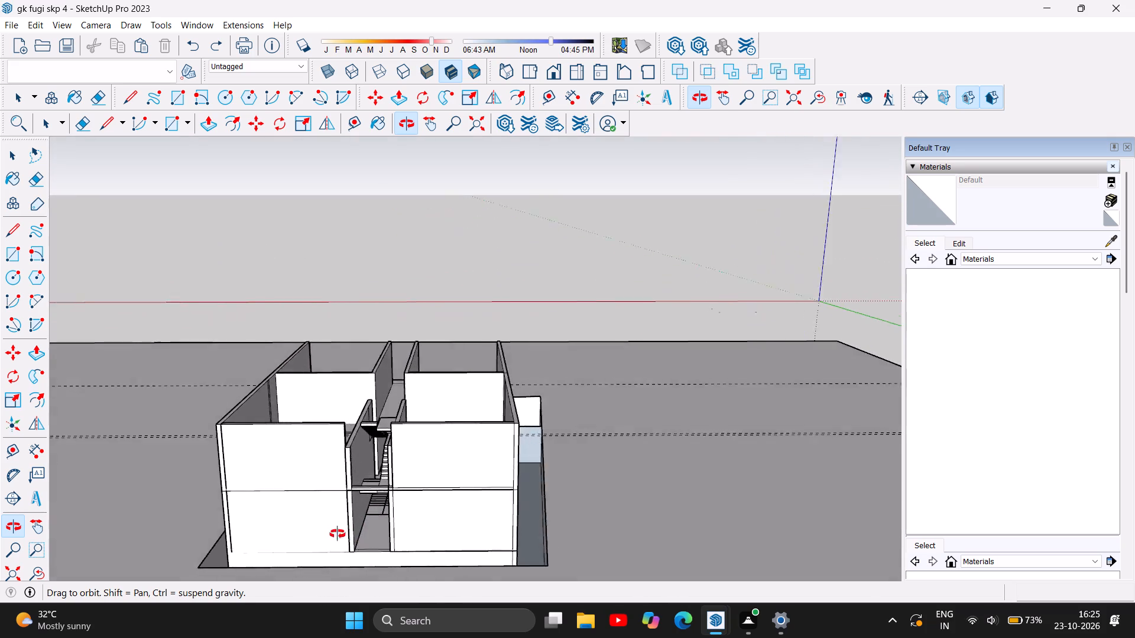
drag(338, 534, 192, 522)
drag(547, 407, 226, 423)
drag(661, 418, 277, 362)
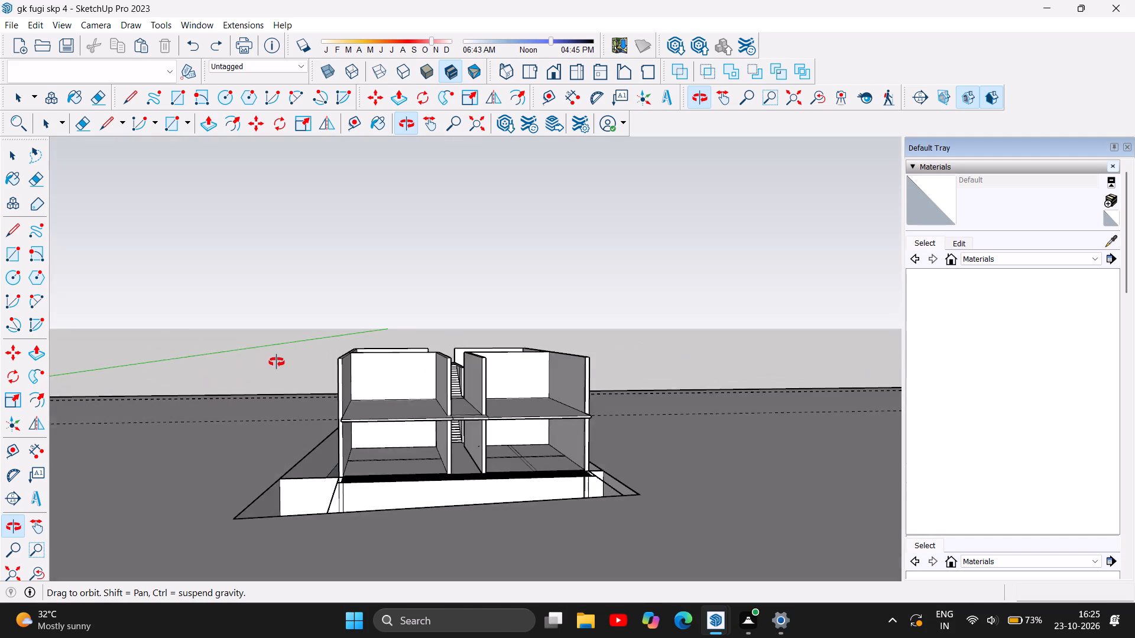
drag(277, 362, 248, 357)
Inspect the top of the upper stair flight through the corridor, comparing the landing slab with the top step.
scroll(455, 414, up, 5)
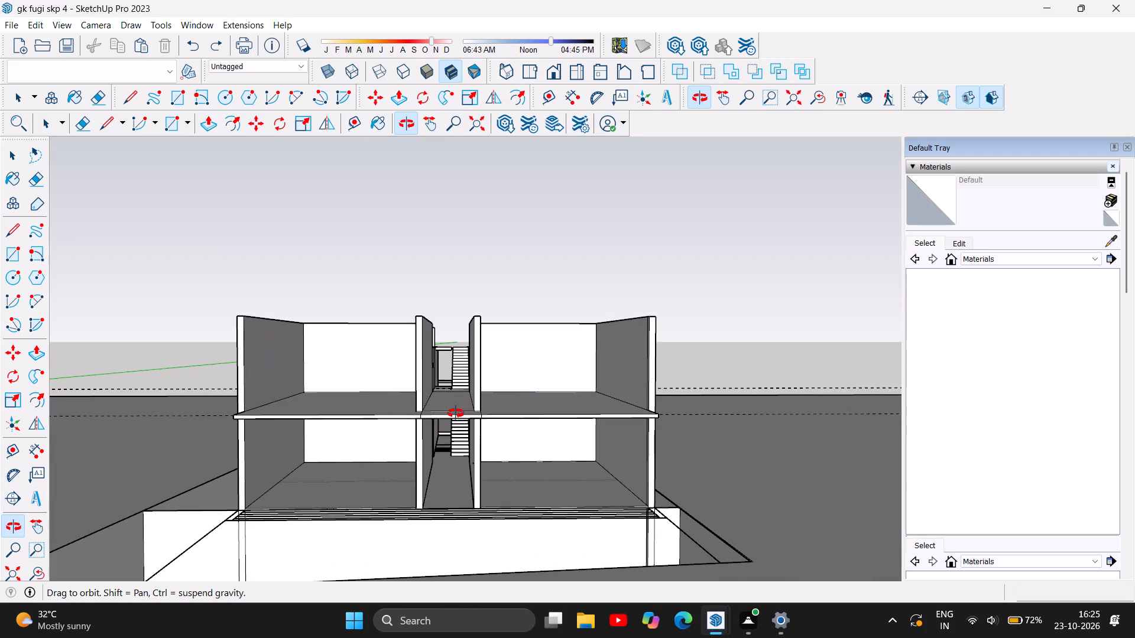
scroll(432, 291, up, 1)
scroll(462, 334, down, 2)
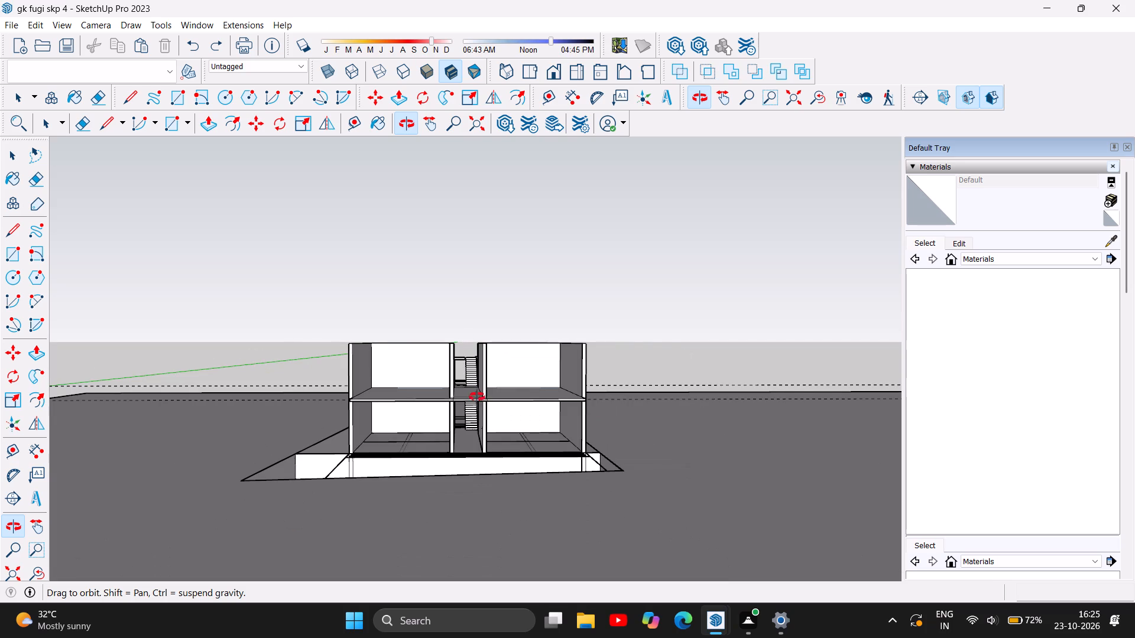
scroll(471, 409, up, 7)
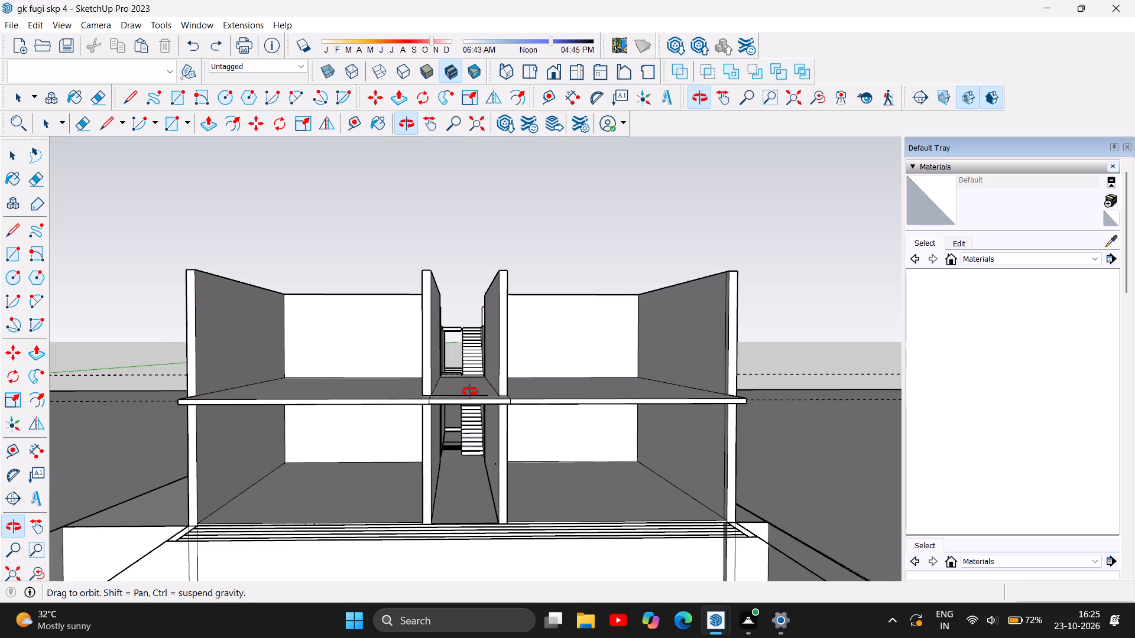
scroll(470, 392, up, 7)
scroll(461, 320, up, 2)
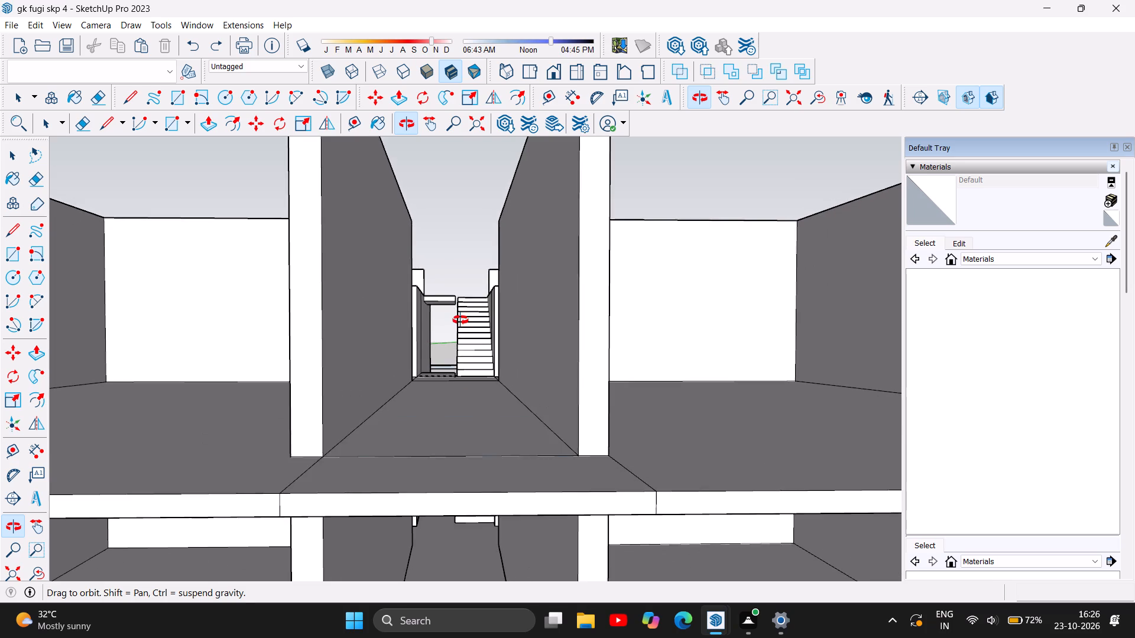
scroll(461, 320, up, 7)
scroll(443, 272, up, 2)
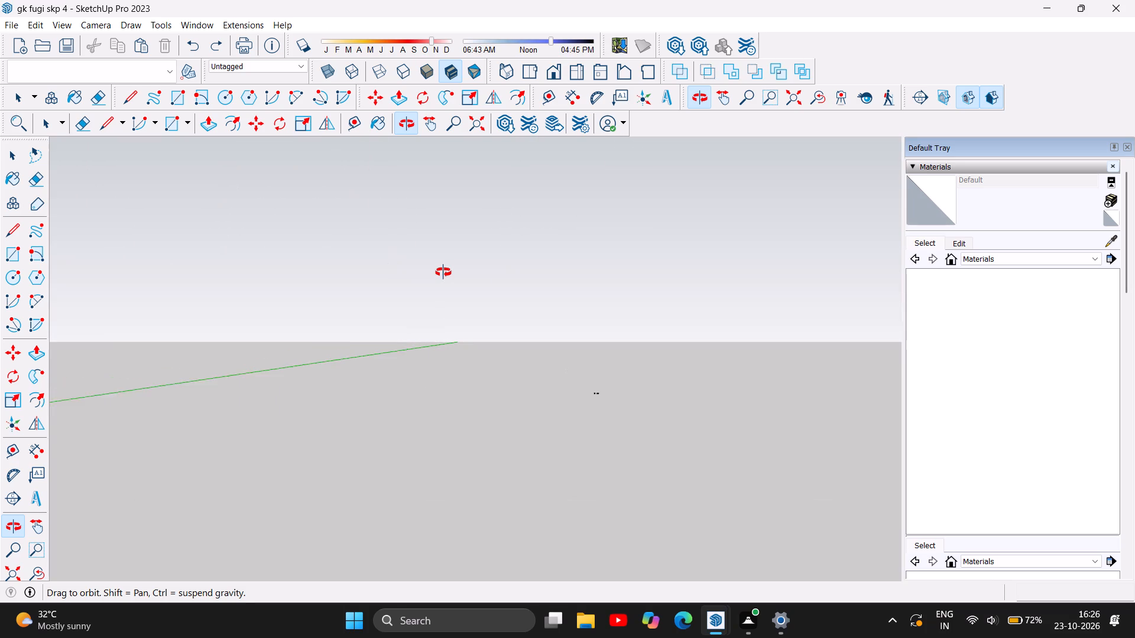
scroll(443, 272, up, 2)
scroll(443, 272, down, 4)
scroll(463, 333, down, 1)
scroll(463, 333, up, 3)
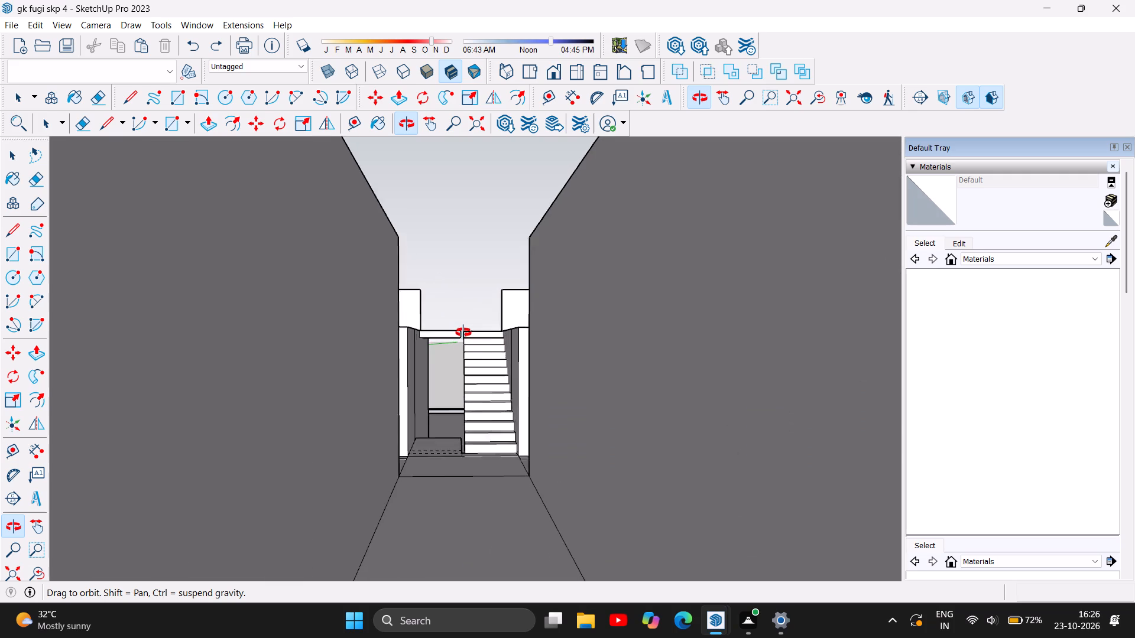
scroll(463, 333, up, 7)
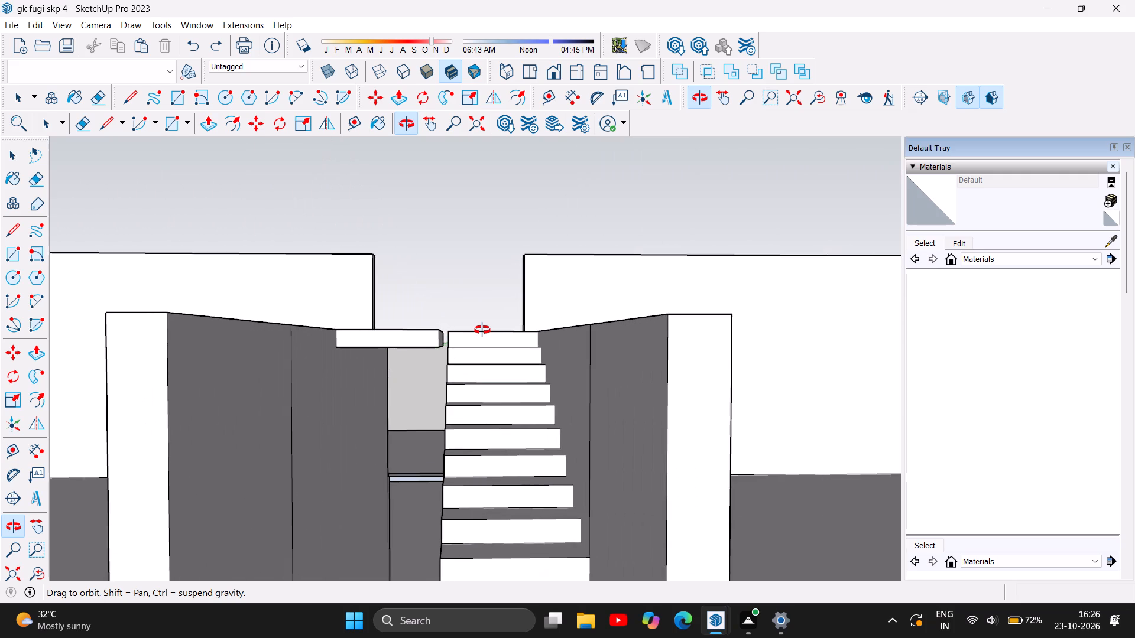
scroll(482, 330, up, 6)
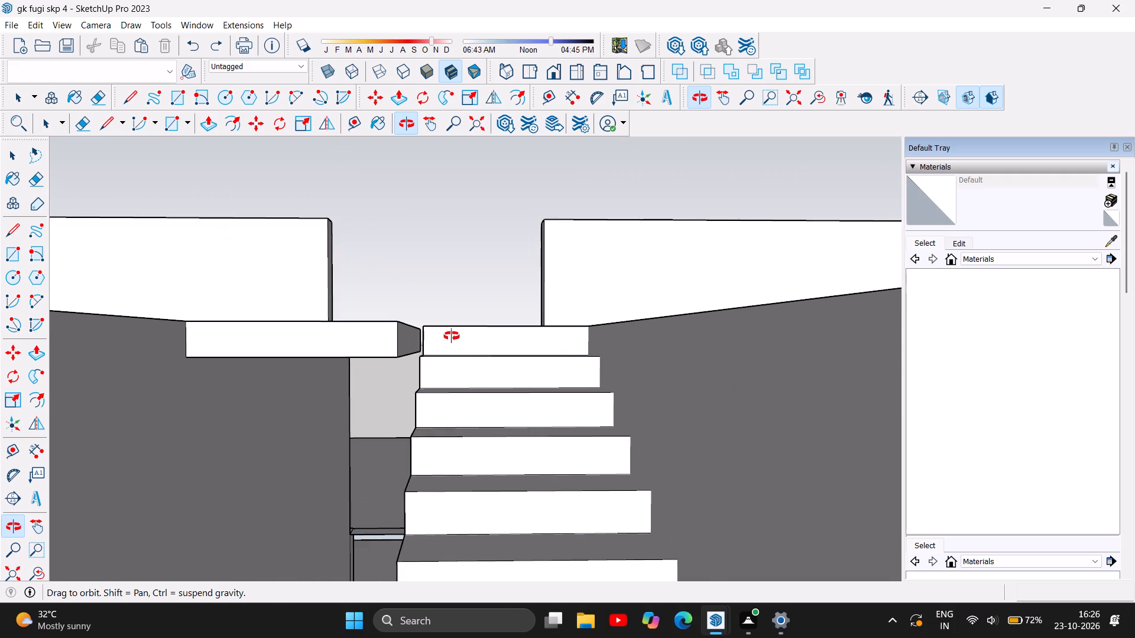
scroll(452, 336, up, 6)
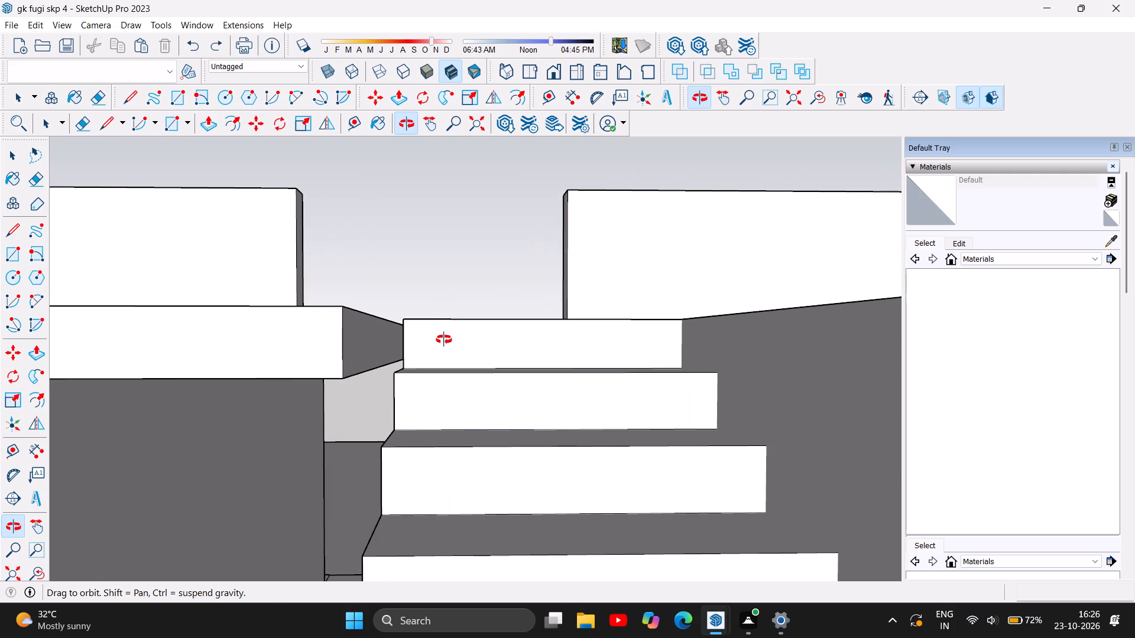
scroll(444, 340, up, 1)
Push/pull the landing slab's side face about 2 9/16" toward the stair flight, up to the steps' side edge.
drag(436, 363, 436, 377)
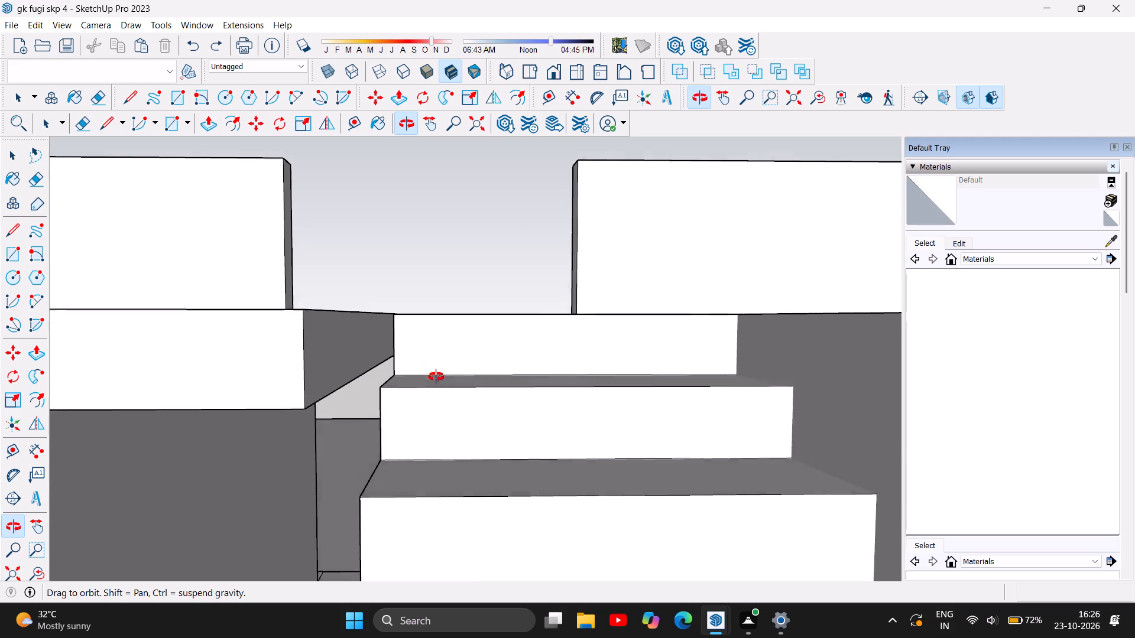
drag(436, 377, 452, 467)
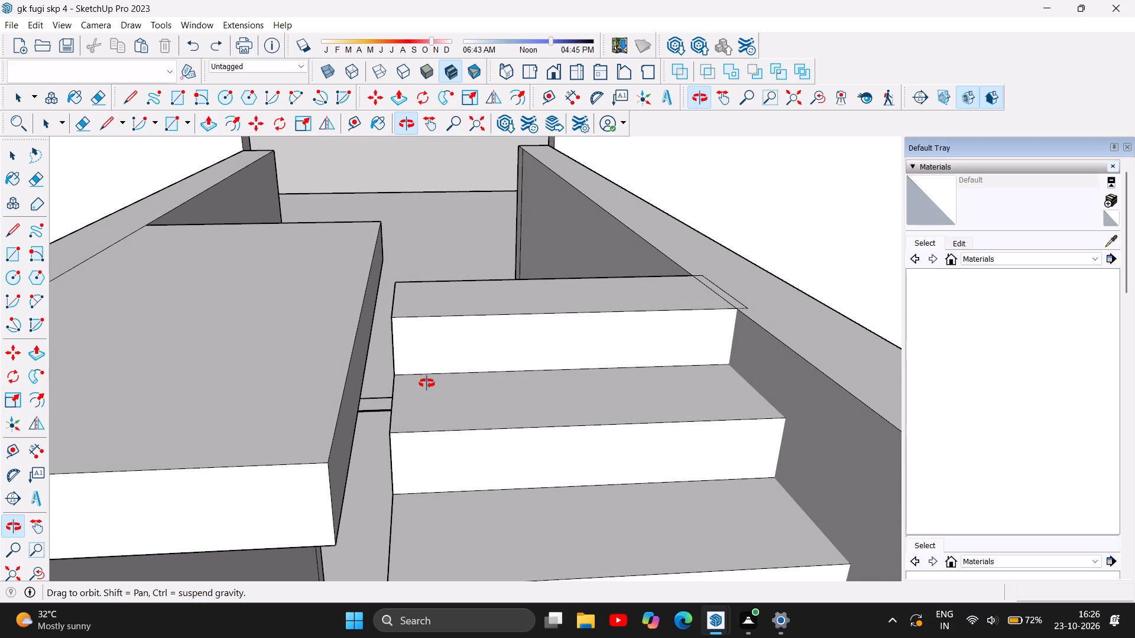
scroll(424, 367, down, 4)
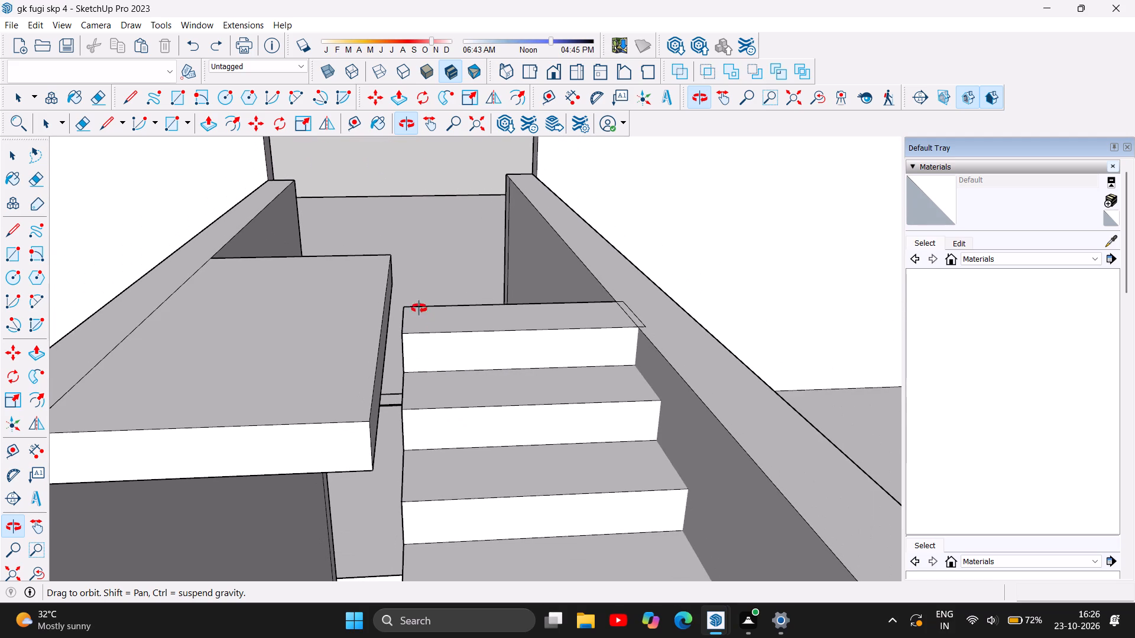
scroll(411, 328, up, 5)
scroll(411, 328, down, 2)
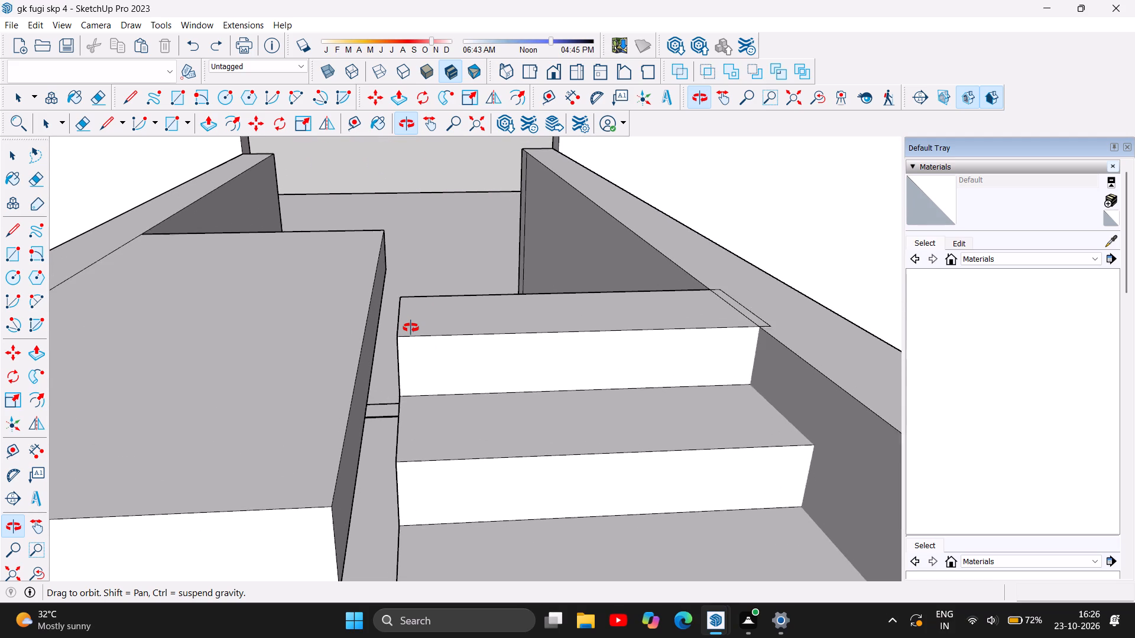
scroll(411, 328, down, 2)
scroll(403, 391, up, 2)
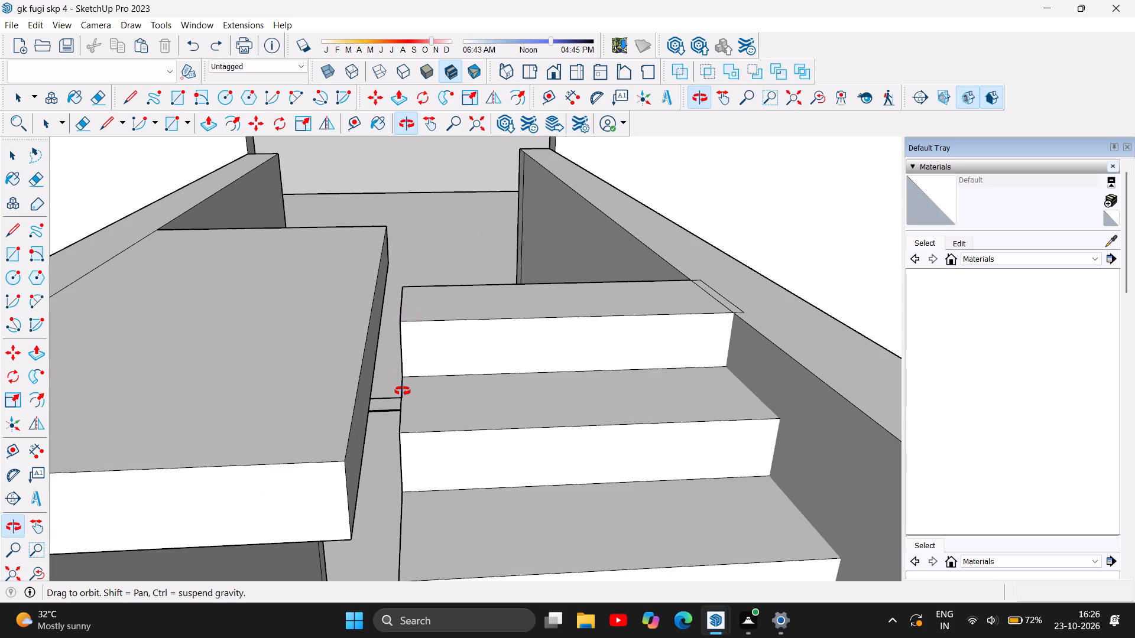
scroll(403, 391, down, 11)
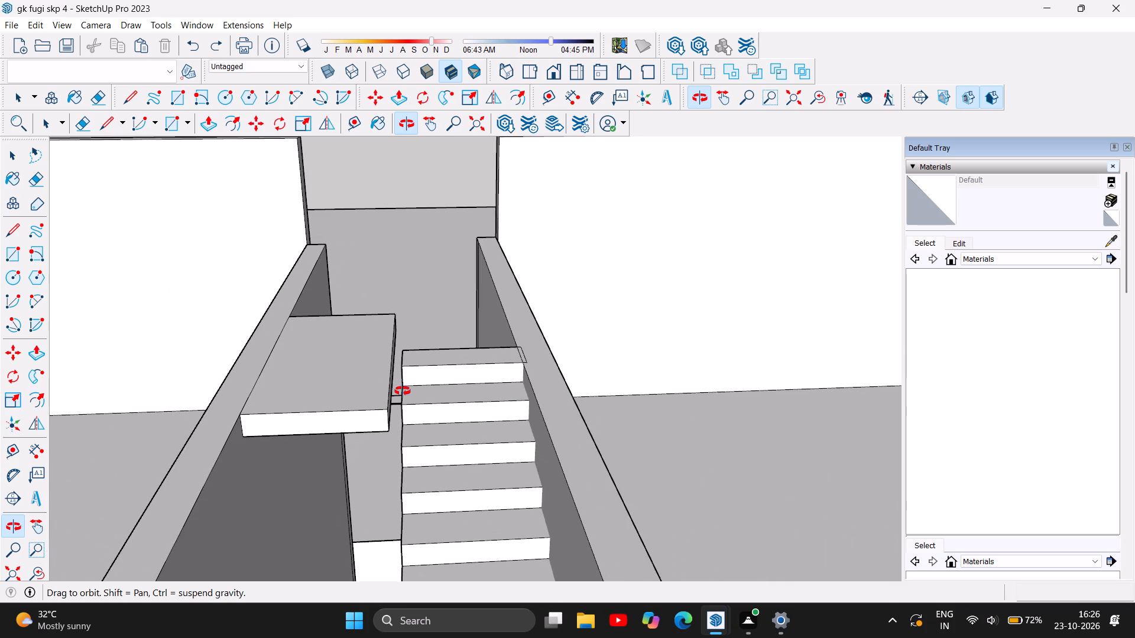
scroll(403, 391, up, 8)
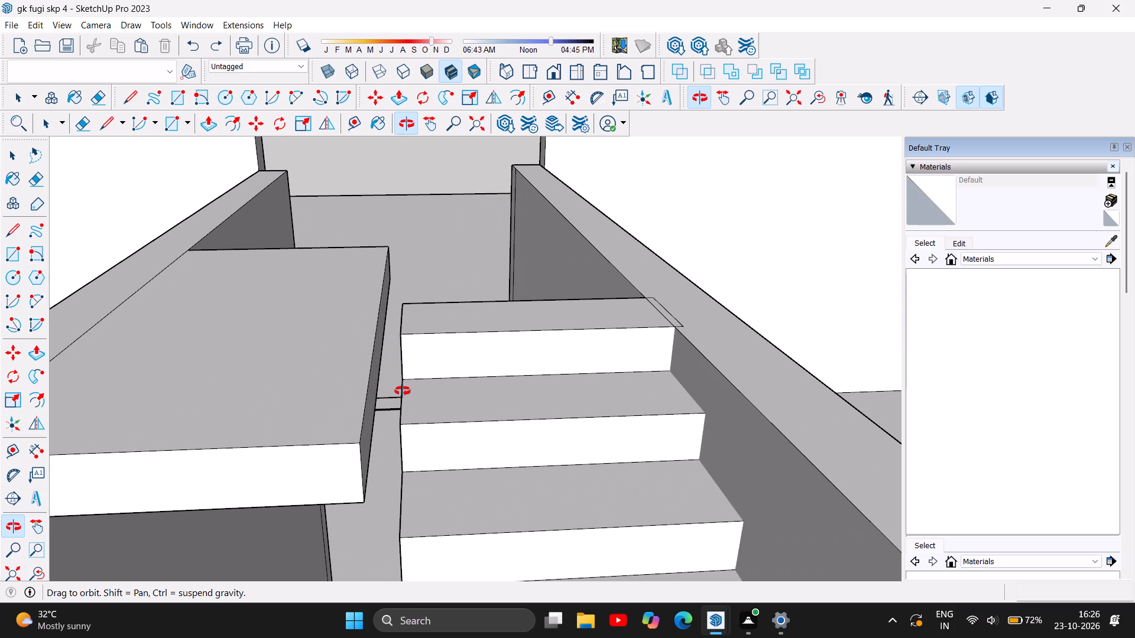
click(204, 131)
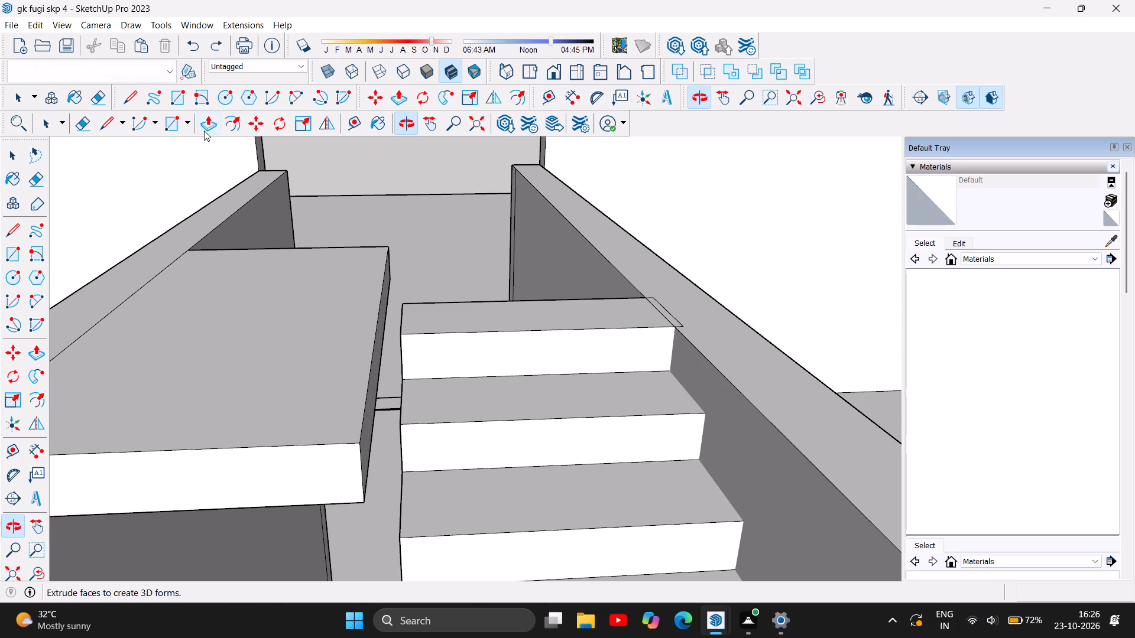
drag(380, 343, 397, 339)
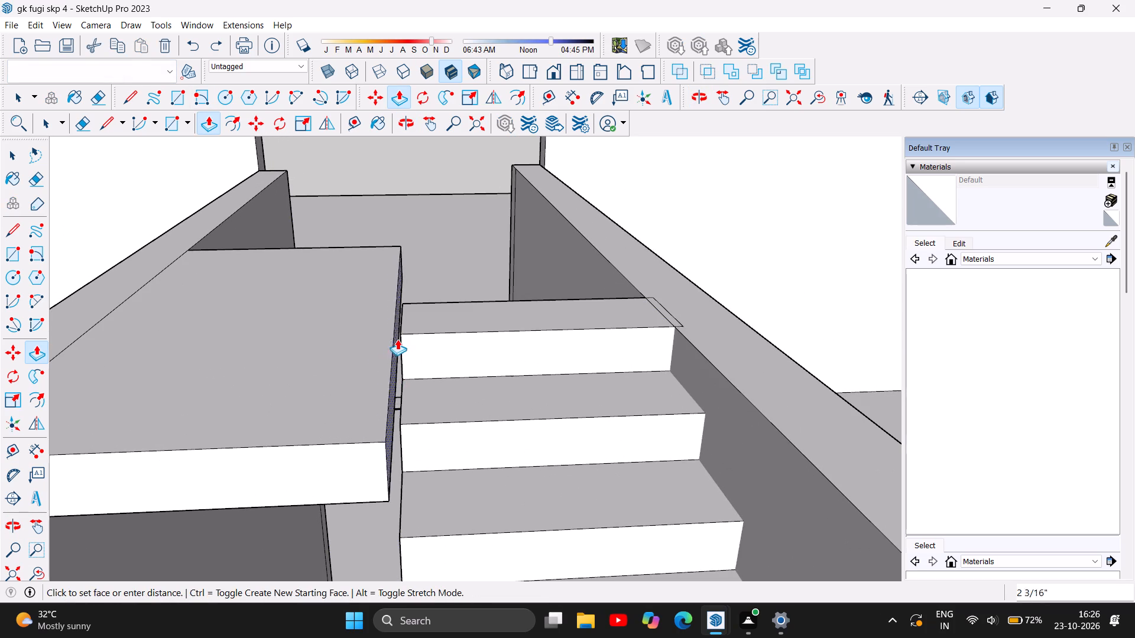
drag(397, 339, 594, 312)
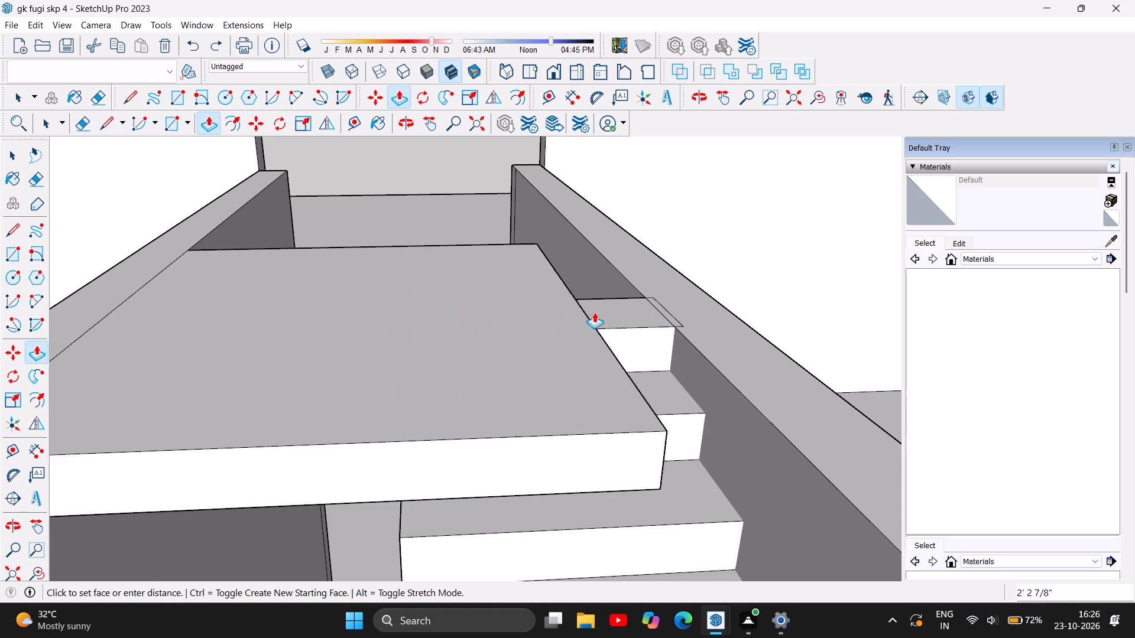
drag(594, 312, 651, 357)
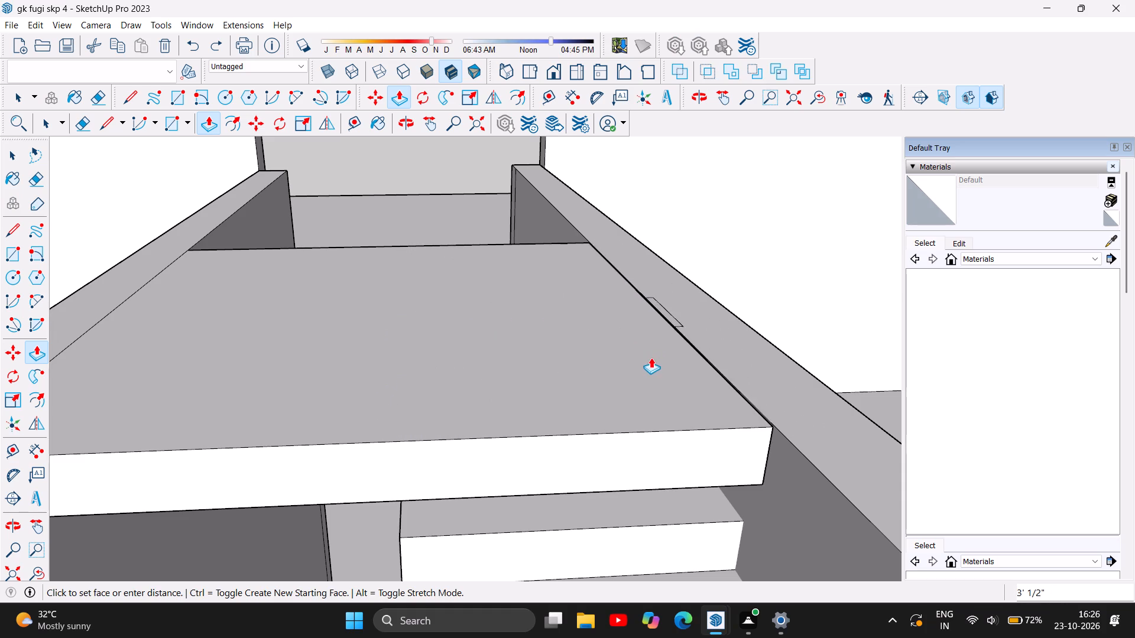
drag(651, 357, 380, 381)
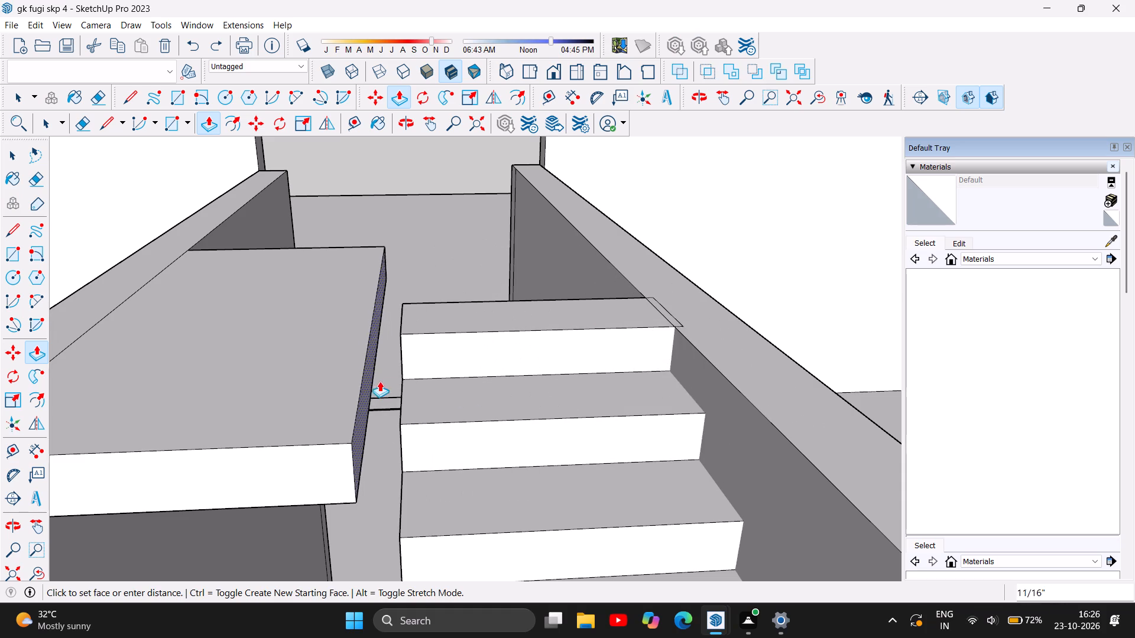
drag(380, 381, 400, 349)
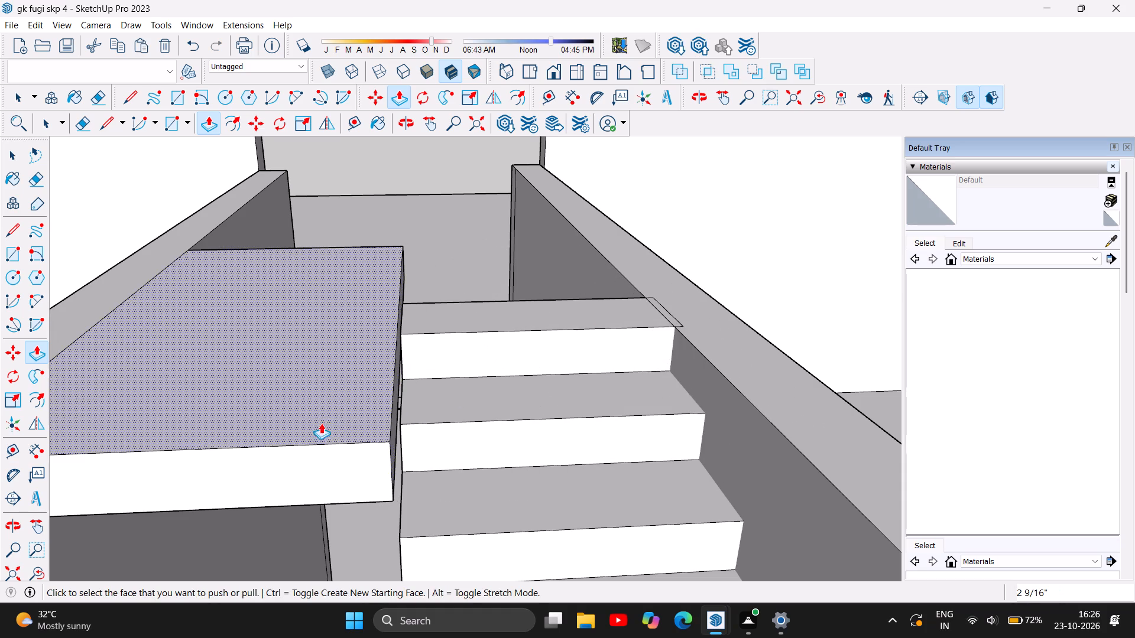
Examine the junction between the widened landing slab and the top step from the opposite side of the stairwell.
scroll(351, 414, down, 6)
scroll(439, 308, down, 5)
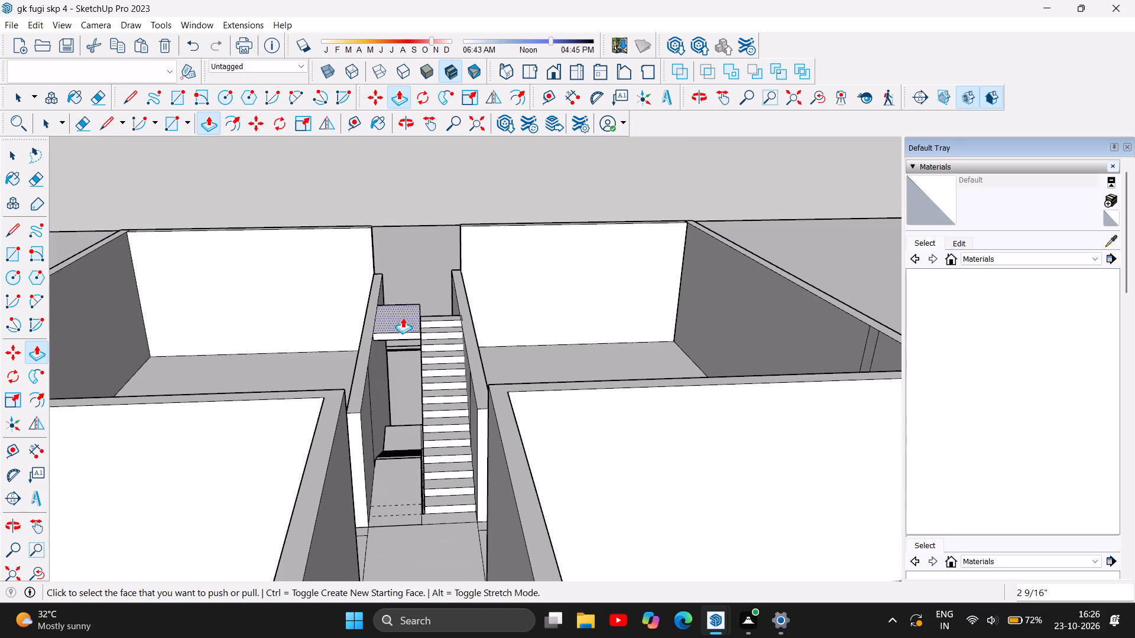
click(404, 128)
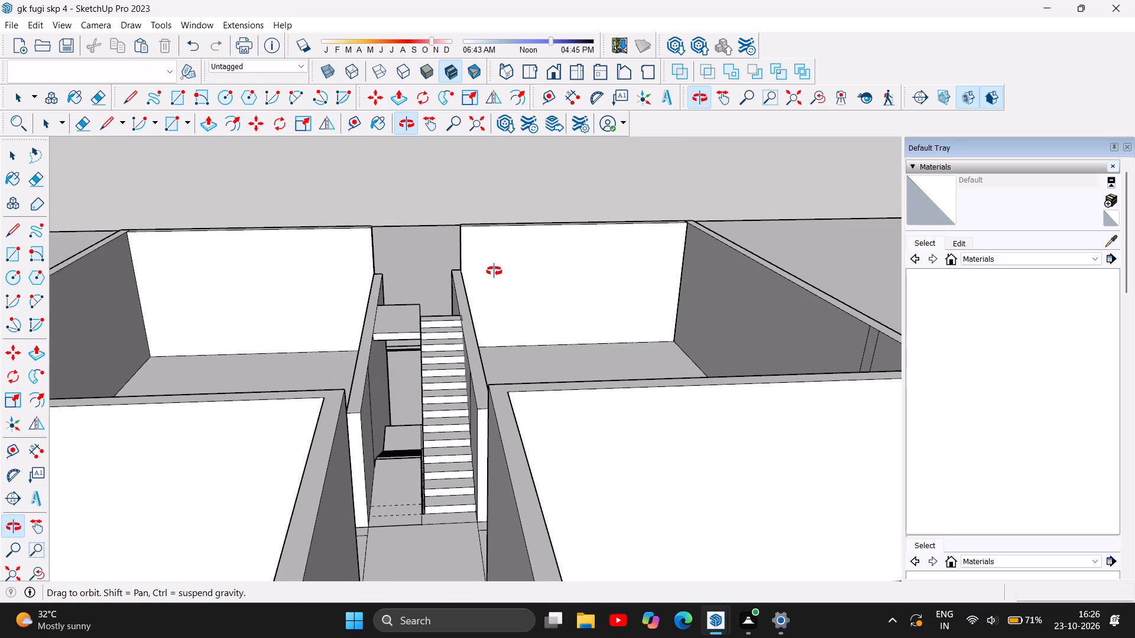
drag(494, 271, 190, 294)
drag(513, 278, 167, 268)
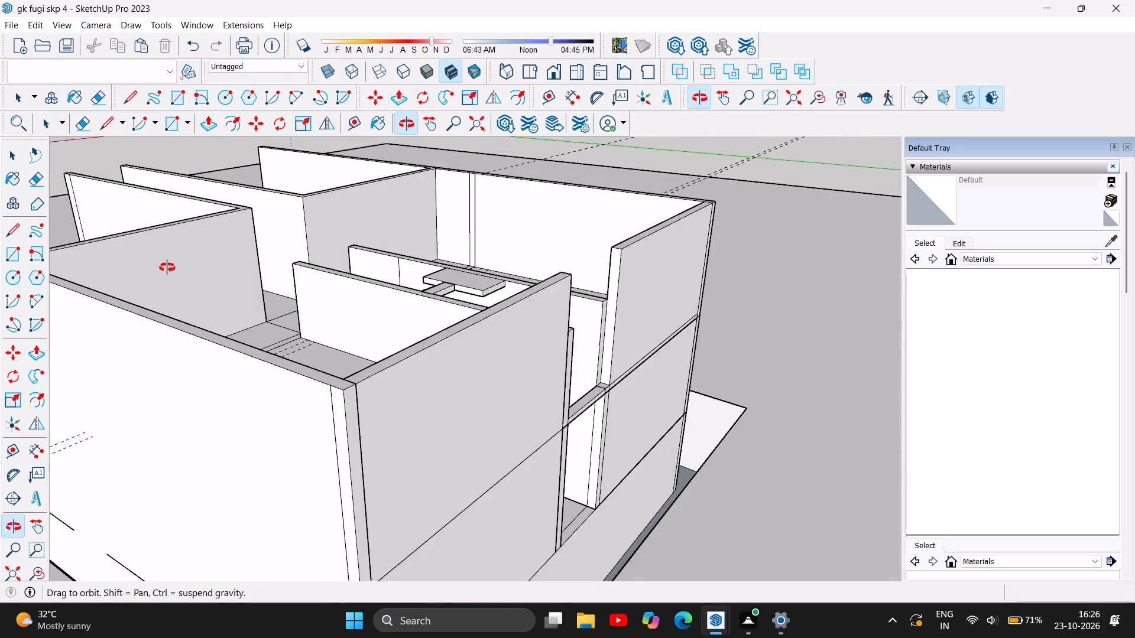
drag(167, 268, 166, 268)
drag(555, 294, 344, 294)
scroll(399, 284, up, 5)
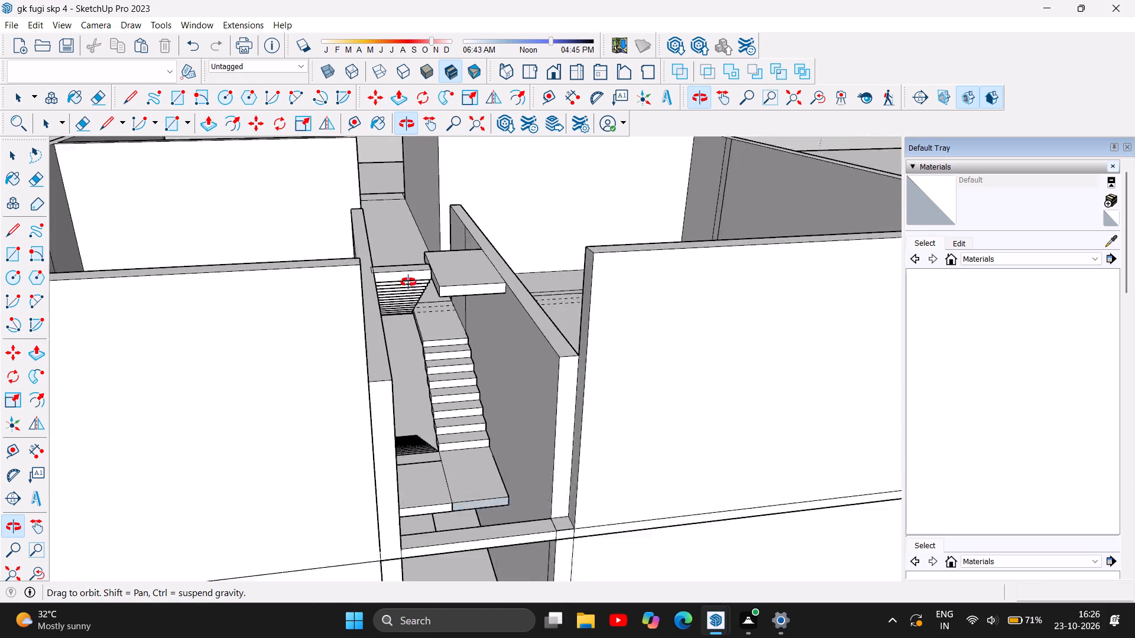
scroll(408, 282, up, 8)
scroll(439, 289, down, 2)
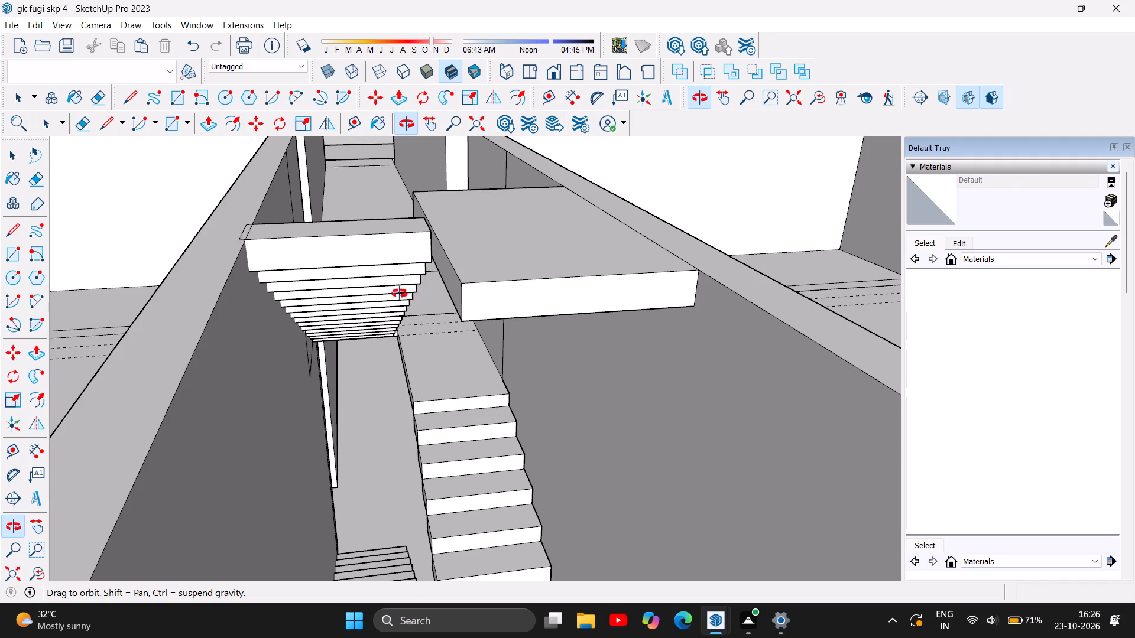
Examine the widened landing slab, the adjoining top step and the stair flights below, looking down the corridor.
scroll(400, 282, up, 2)
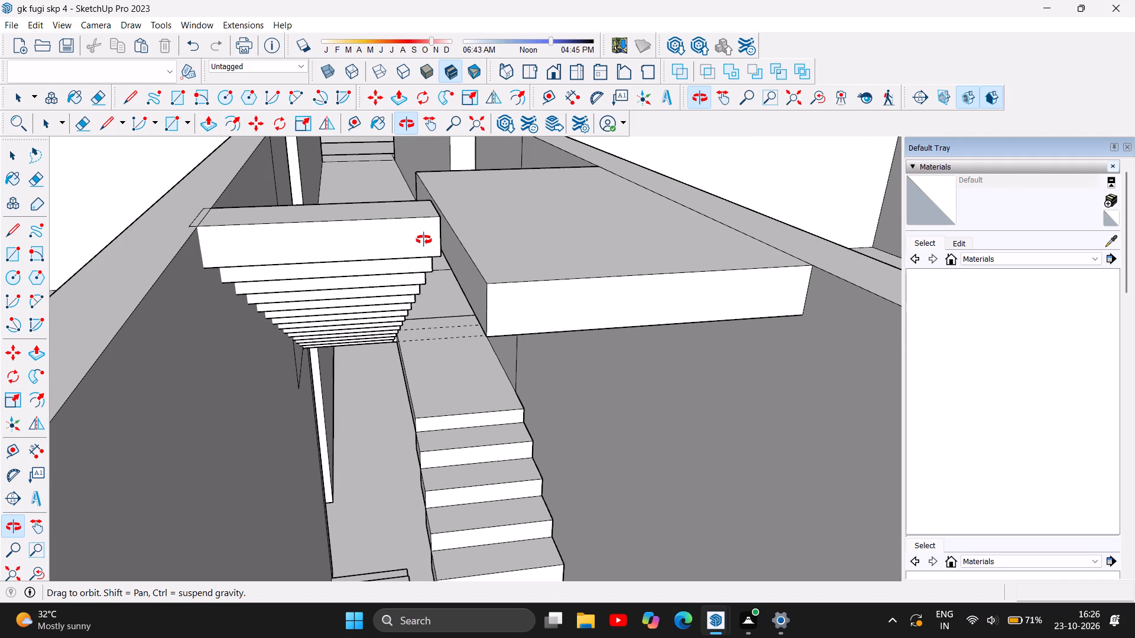
scroll(369, 201, up, 1)
scroll(384, 208, down, 2)
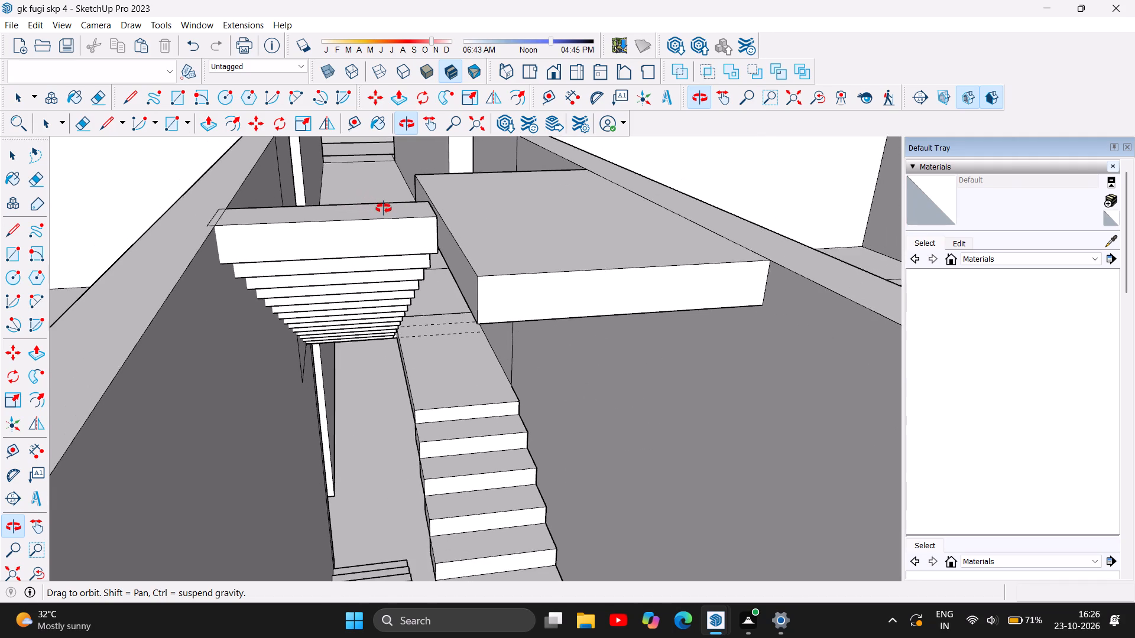
scroll(384, 209, down, 8)
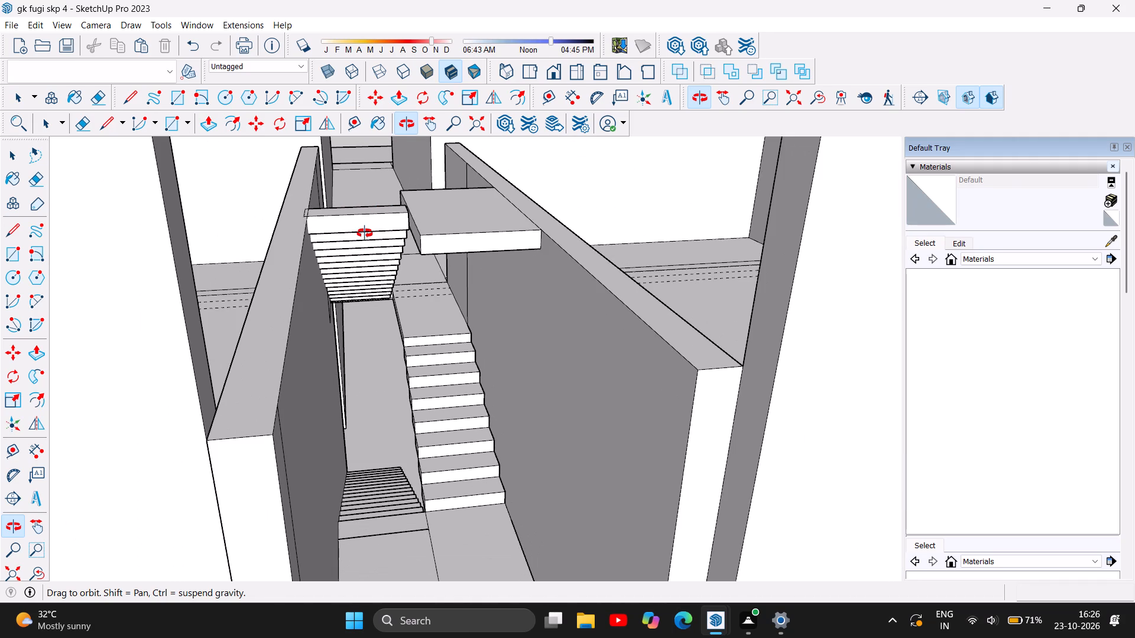
scroll(365, 233, up, 2)
scroll(364, 233, down, 6)
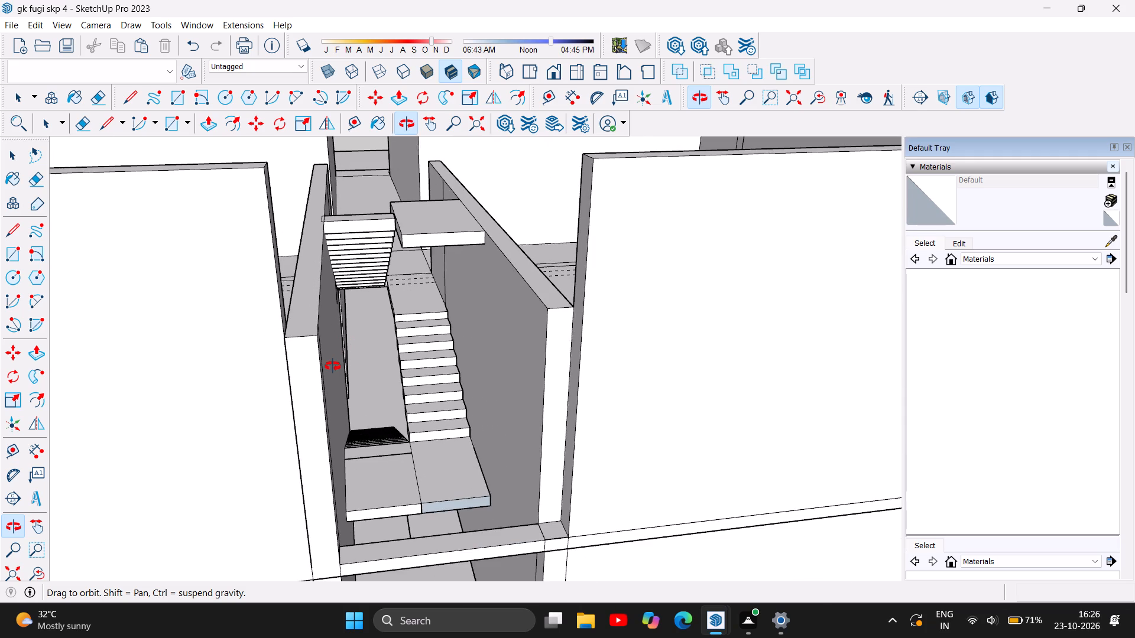
scroll(333, 366, up, 3)
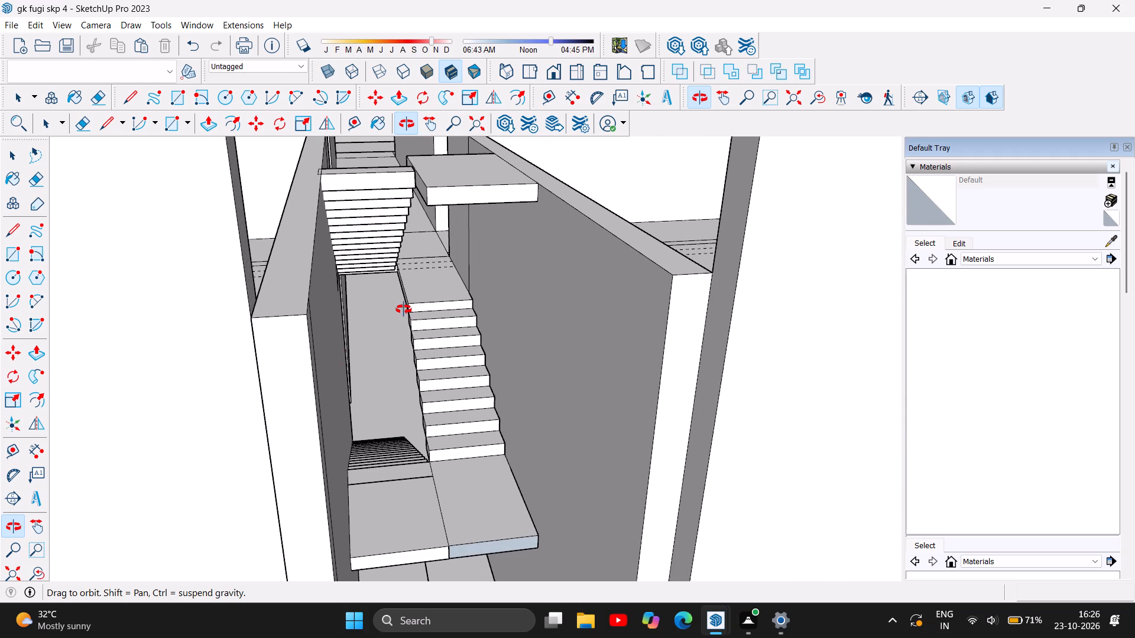
Push/pull the top face of the corridor wall beside the top step by 3/16", level with the opposite corridor wall.
click(209, 126)
drag(291, 286, 406, 246)
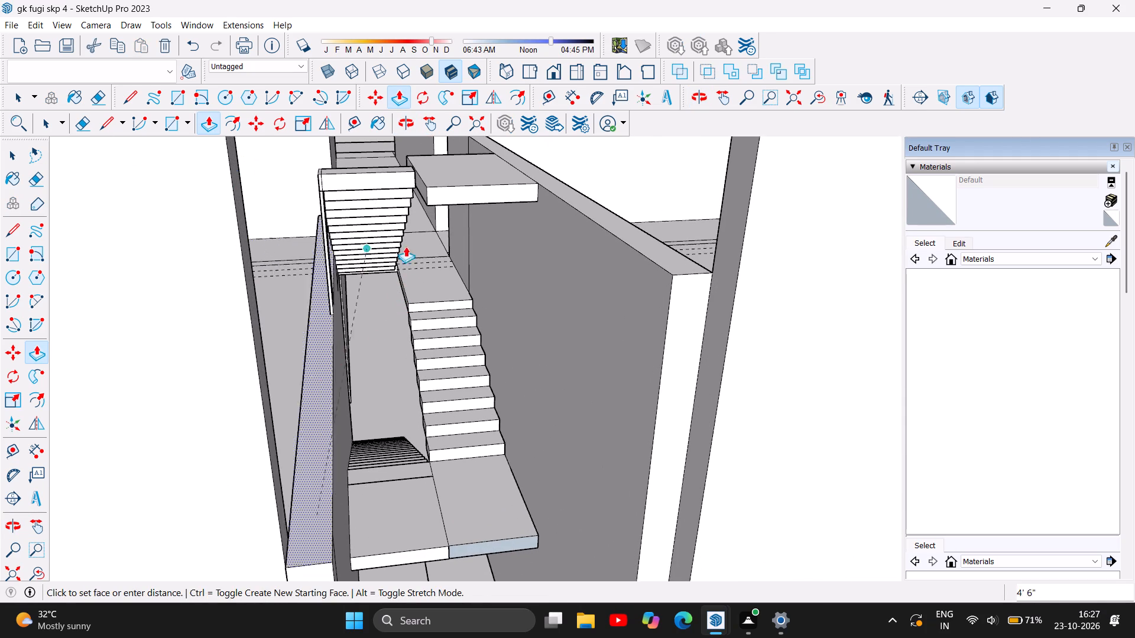
drag(406, 246, 680, 272)
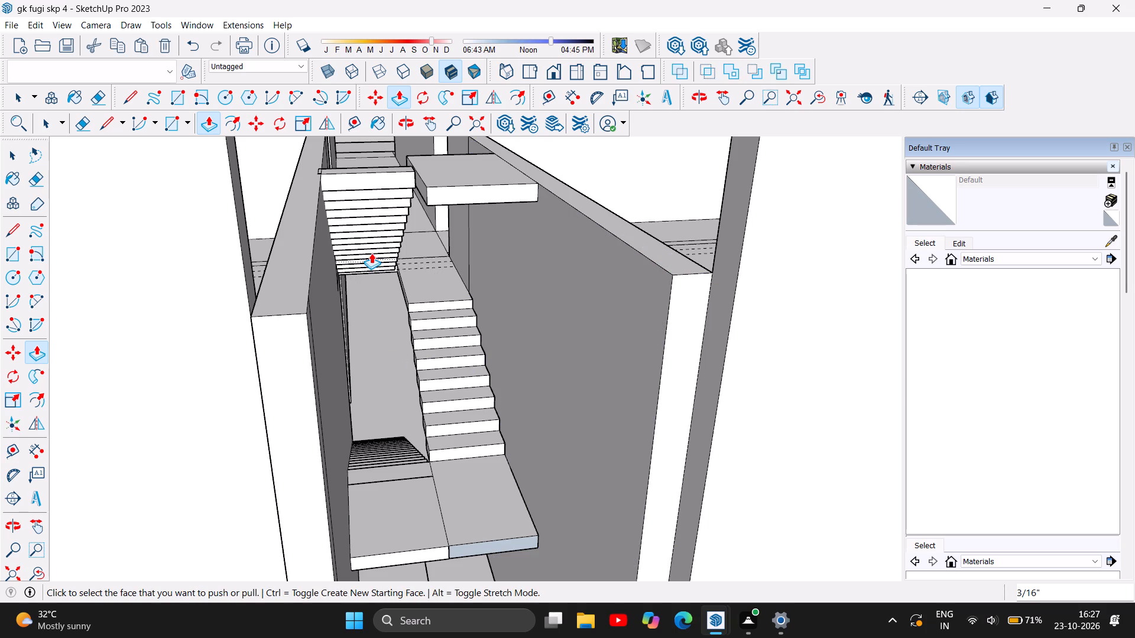
Push/pull the top step's upper face by 3/16", level with the top of the landing slab.
scroll(359, 152, up, 2)
scroll(307, 249, down, 2)
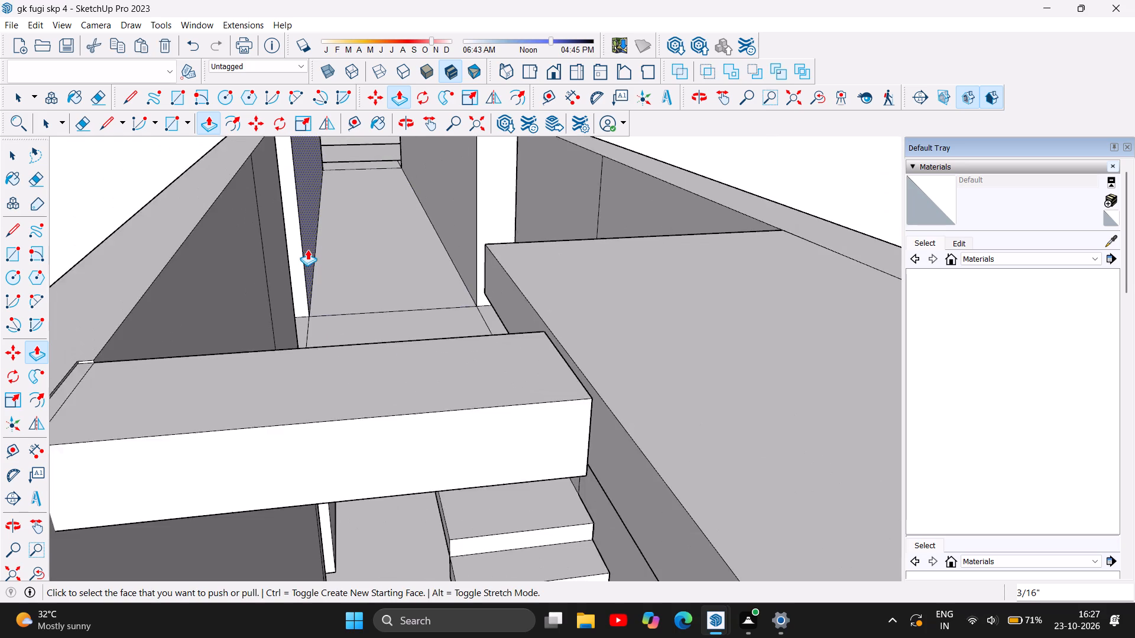
scroll(307, 249, down, 2)
scroll(421, 297, up, 2)
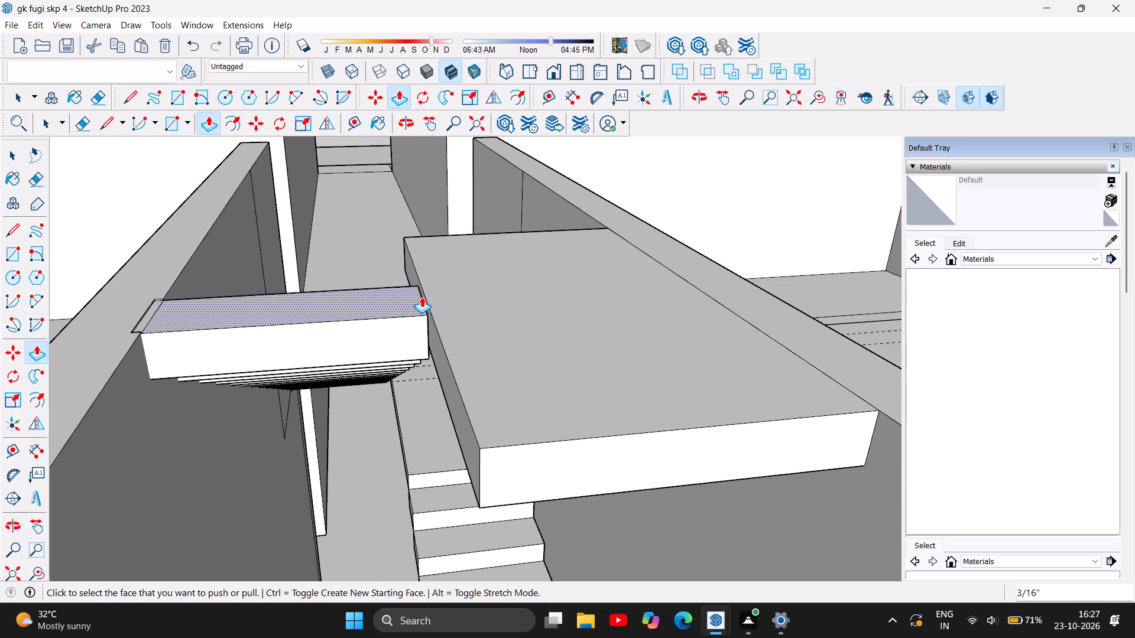
scroll(421, 297, up, 1)
drag(372, 300, 378, 296)
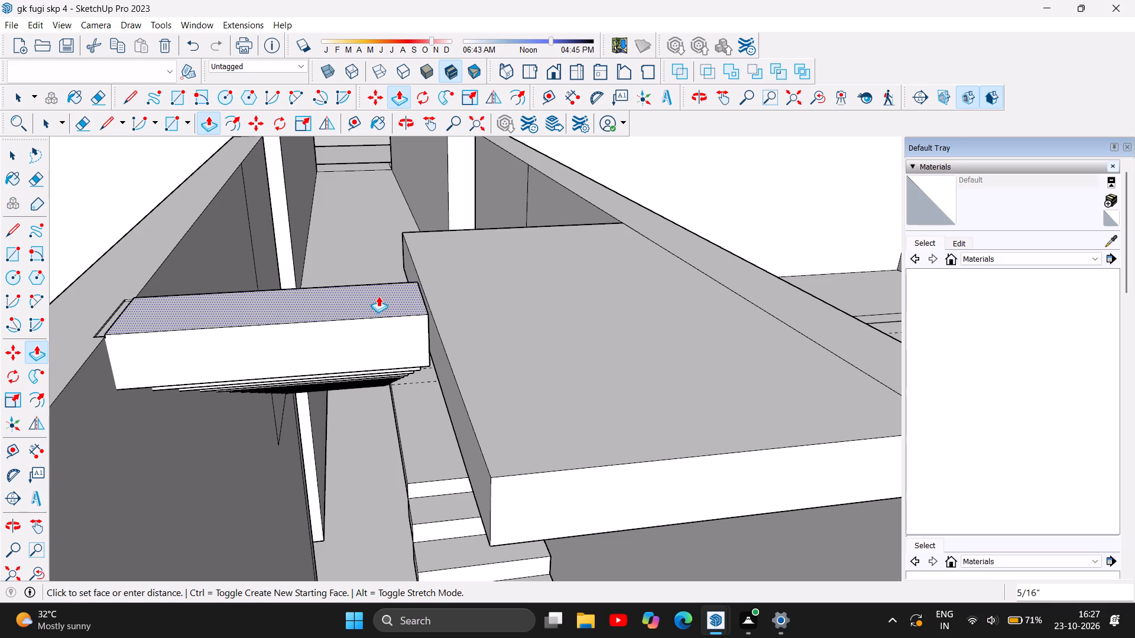
drag(378, 296, 429, 288)
drag(394, 300, 458, 360)
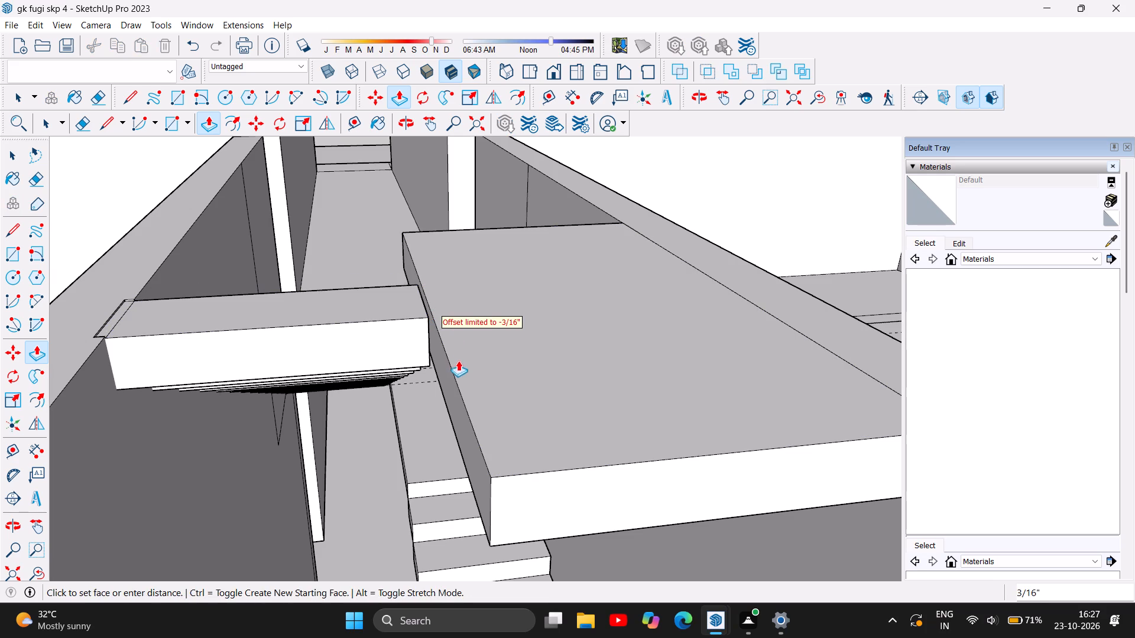
drag(458, 360, 497, 473)
scroll(427, 301, up, 6)
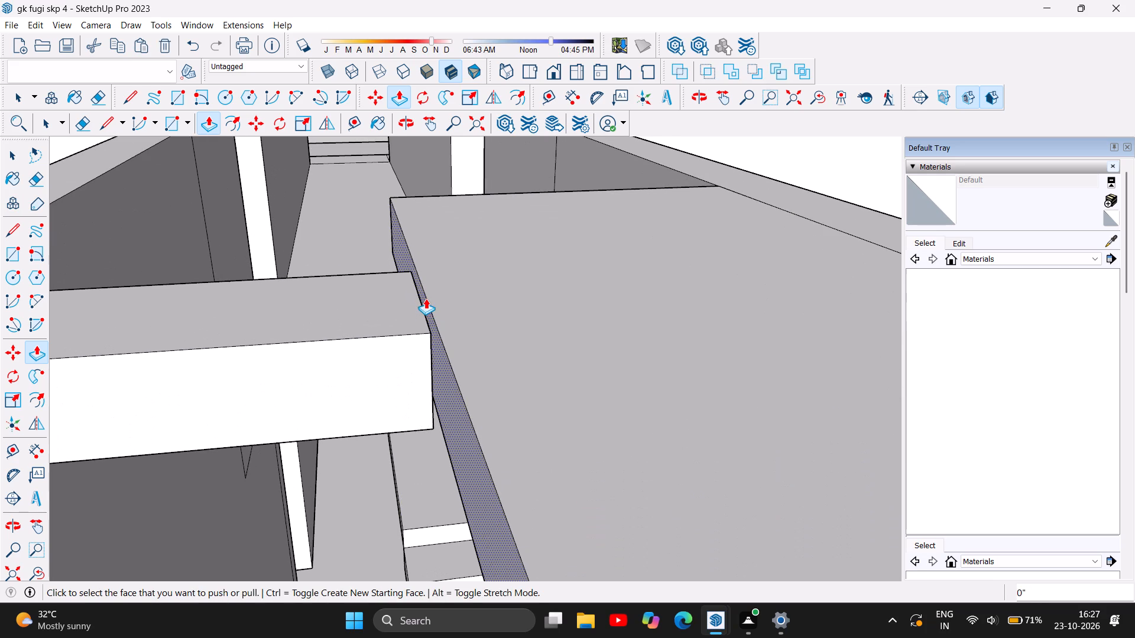
drag(388, 293, 456, 281)
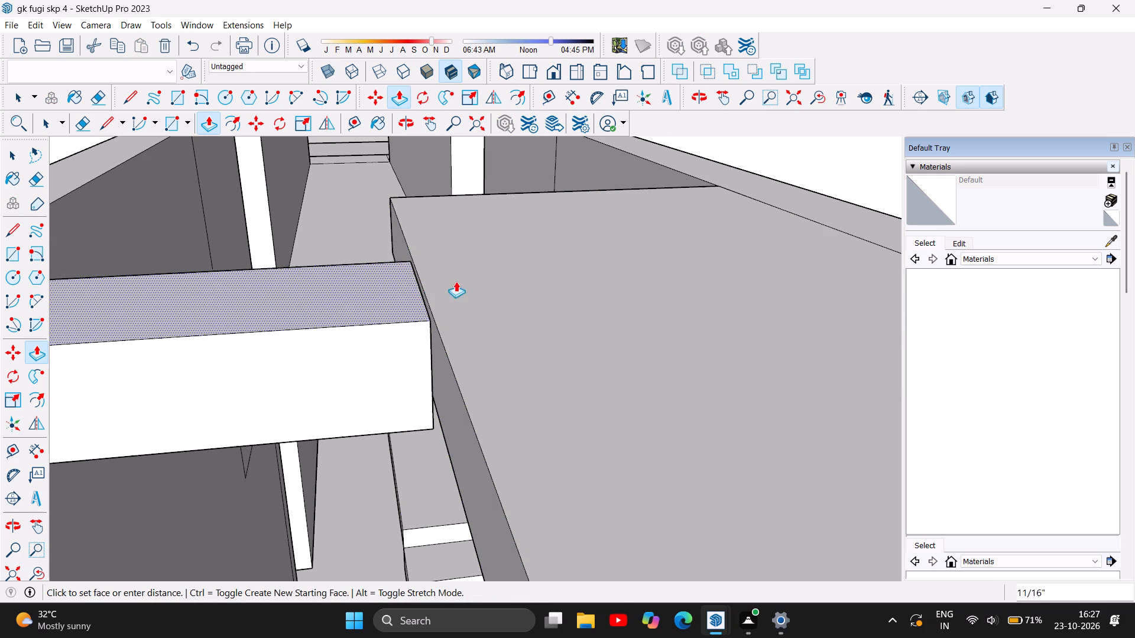
drag(456, 281, 438, 307)
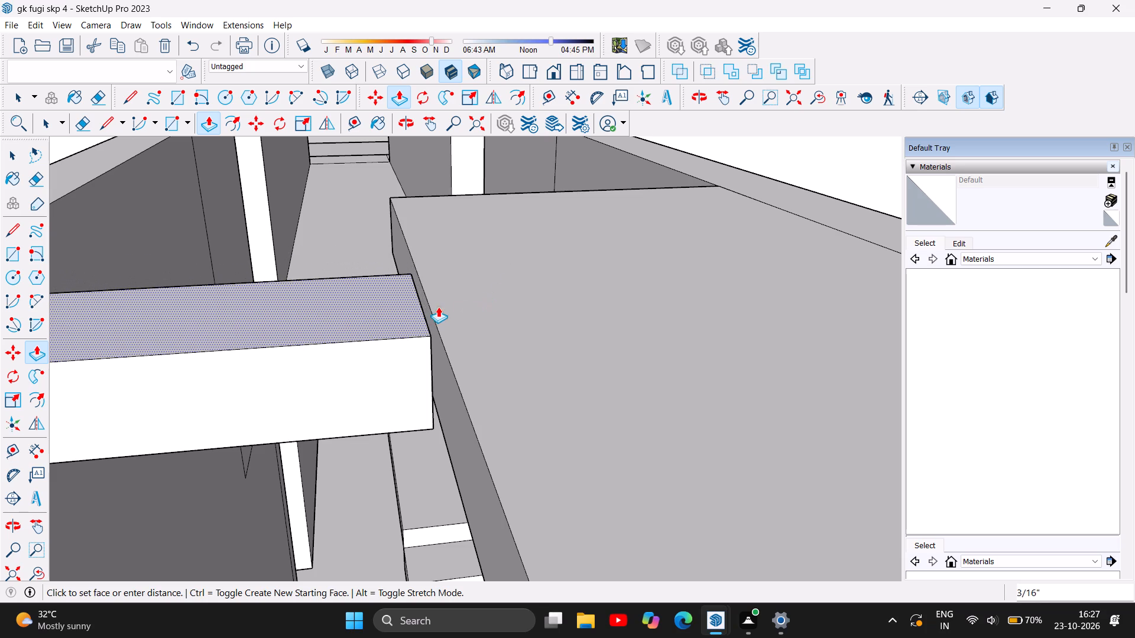
drag(438, 307, 441, 309)
scroll(418, 318, up, 2)
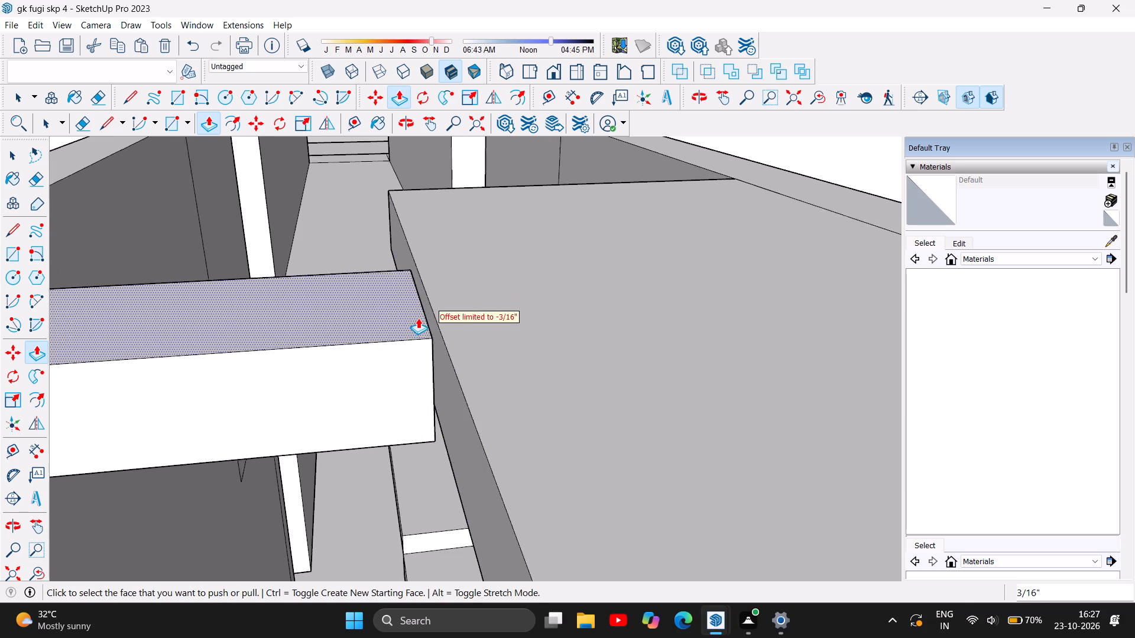
scroll(418, 318, up, 4)
drag(418, 318, 467, 292)
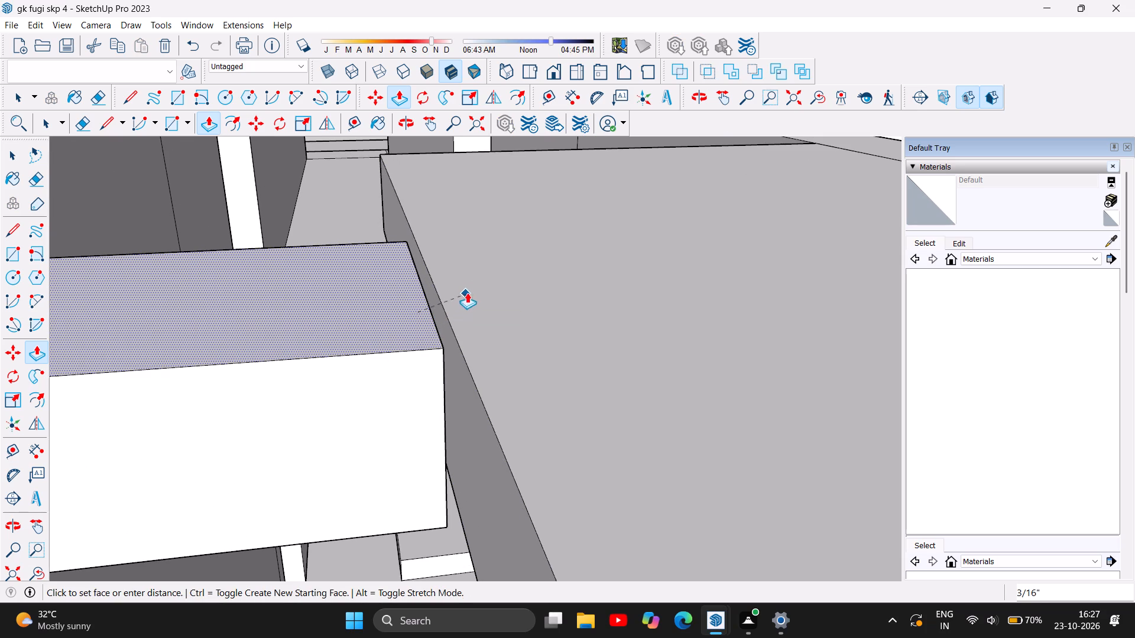
drag(467, 292, 472, 286)
Extend the top step's front face 3' 3 1/2" alongside the landing slab and pull it back about 6 1/2", flush with the slab's front face.
scroll(423, 307, down, 14)
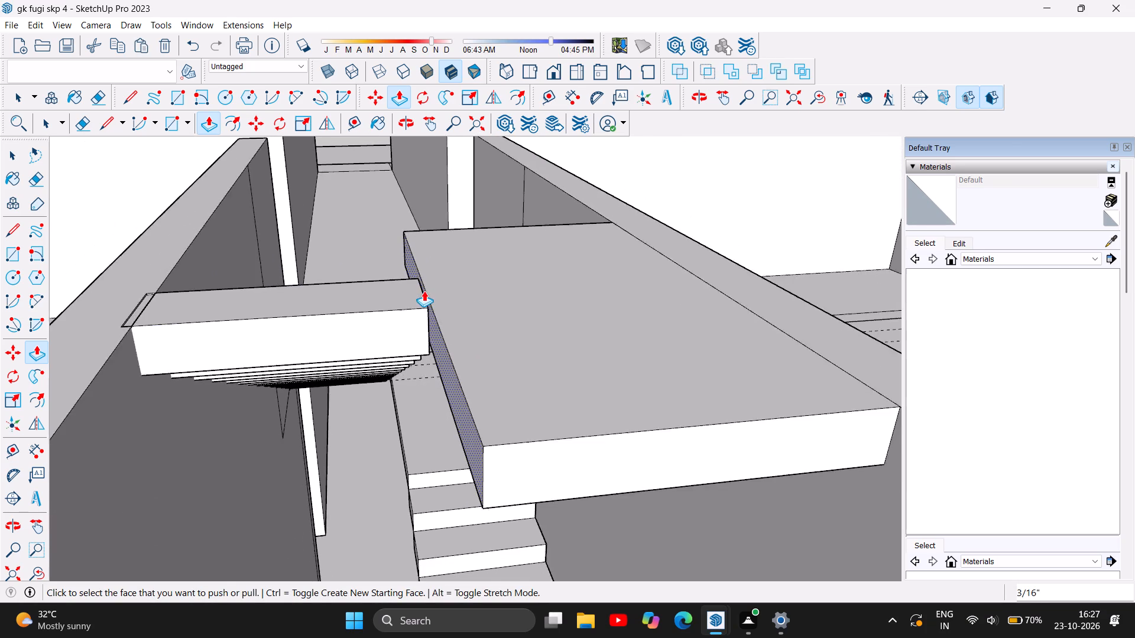
scroll(424, 291, down, 7)
drag(349, 307, 411, 350)
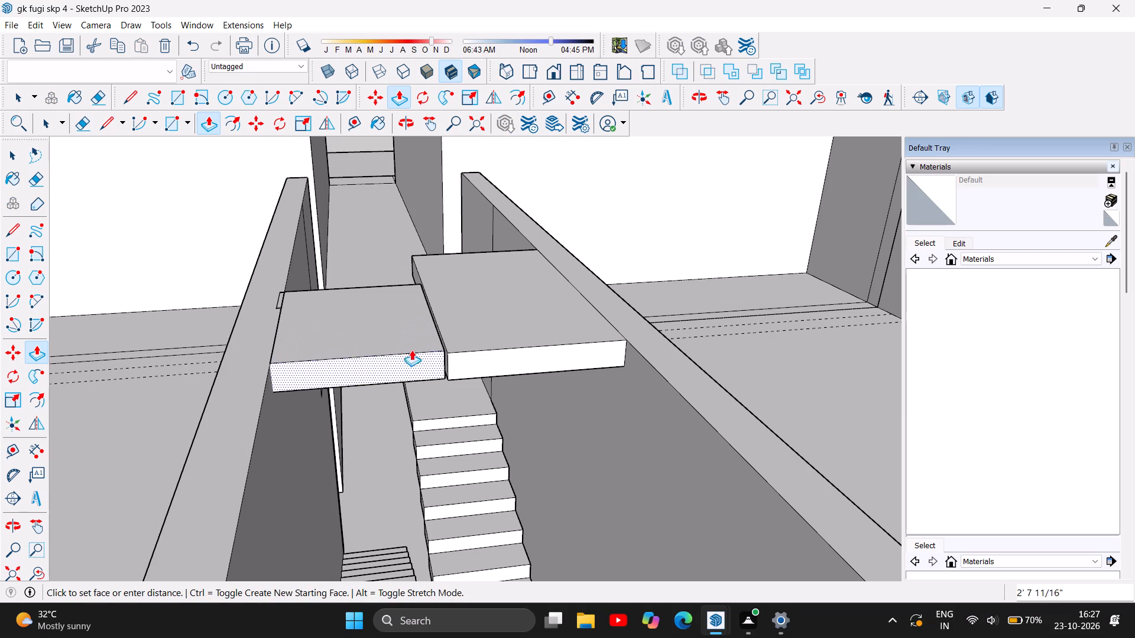
drag(411, 350, 446, 329)
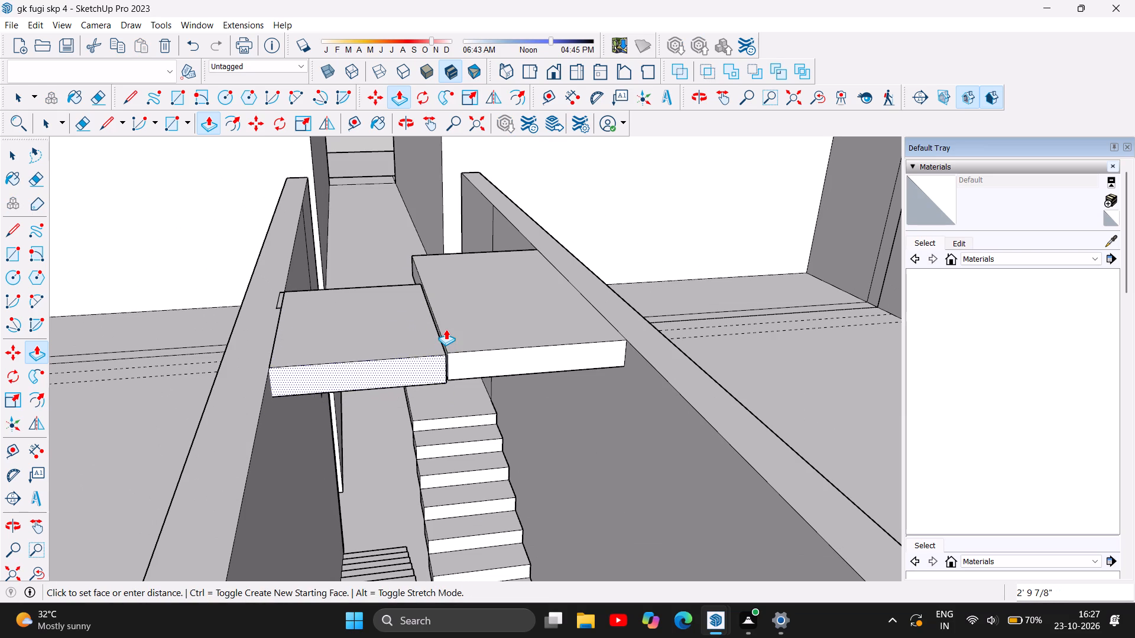
drag(446, 329, 449, 341)
scroll(433, 398, up, 4)
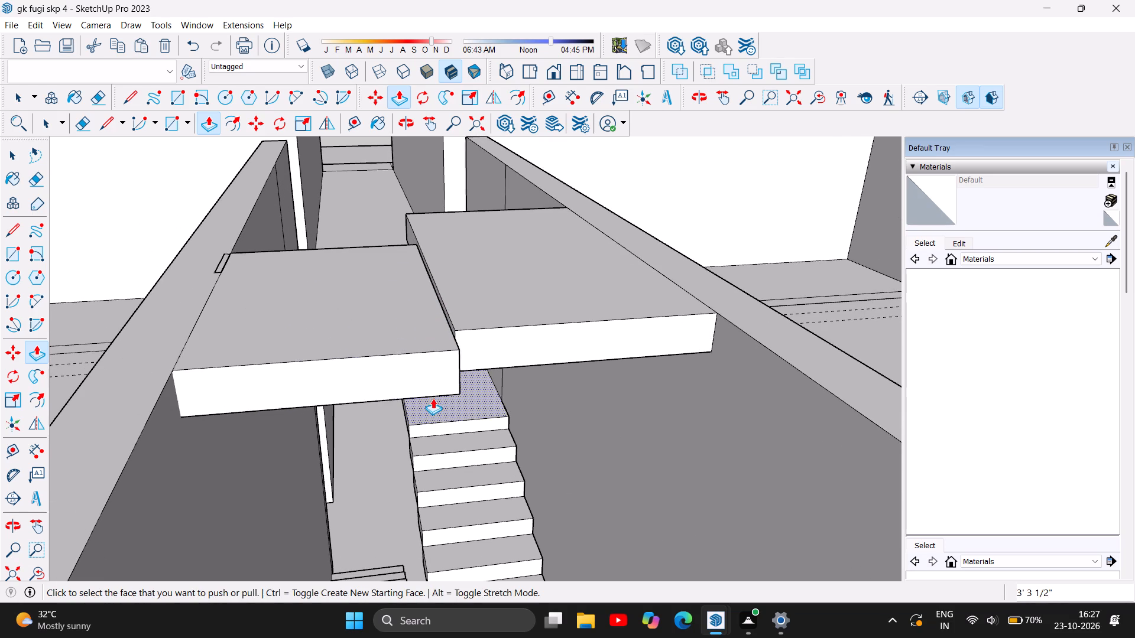
drag(427, 380, 456, 331)
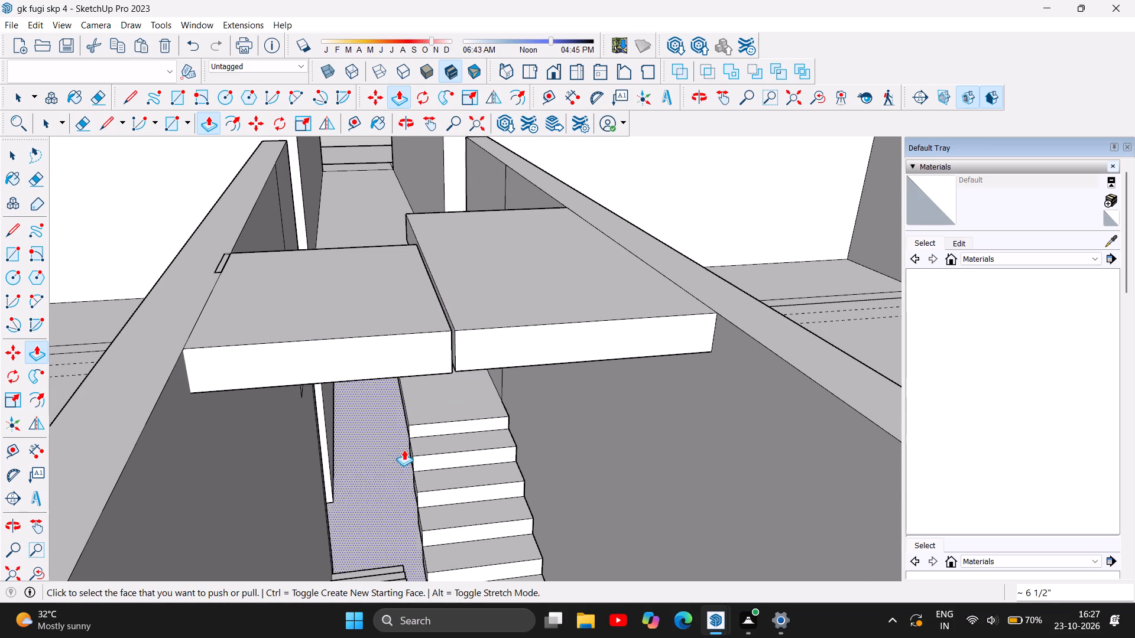
Push/pull the landing slab's side face 9/16" to close the gap to the extended top step.
scroll(481, 308, up, 6)
scroll(430, 382, up, 8)
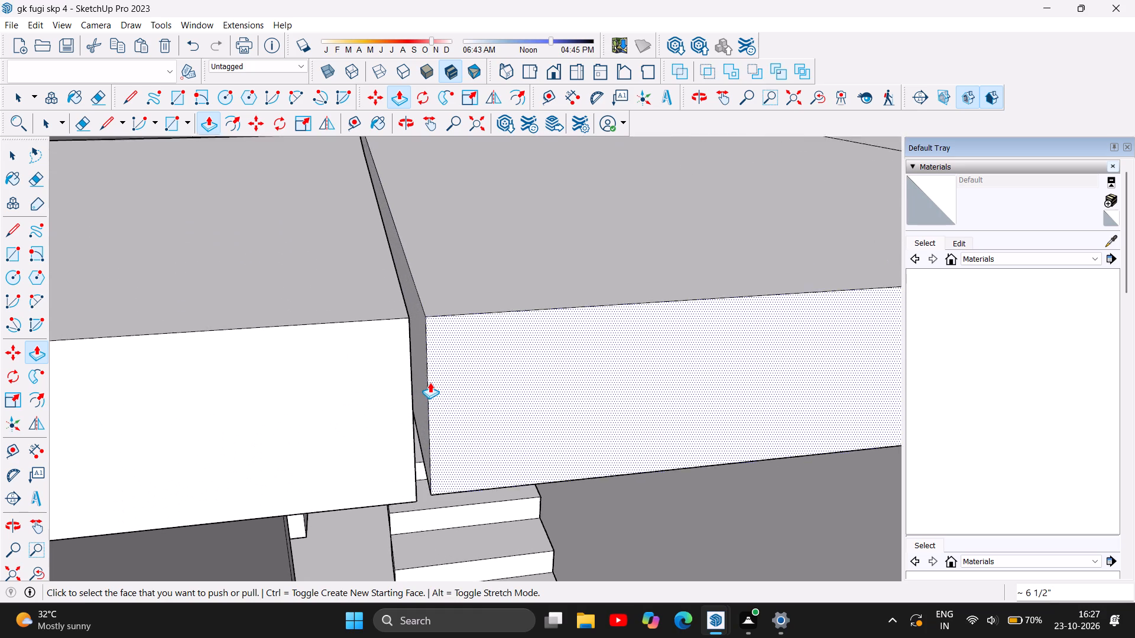
scroll(427, 382, up, 10)
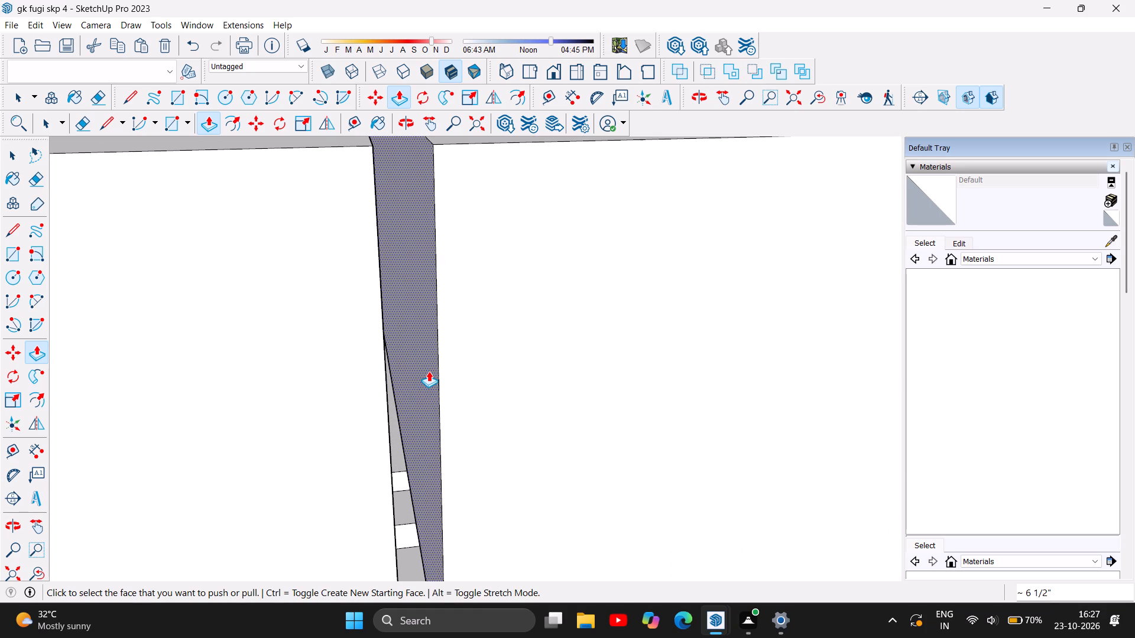
drag(422, 370, 368, 369)
Examine the joined landing from above, from the closed gap out to the whole building.
scroll(372, 444, down, 17)
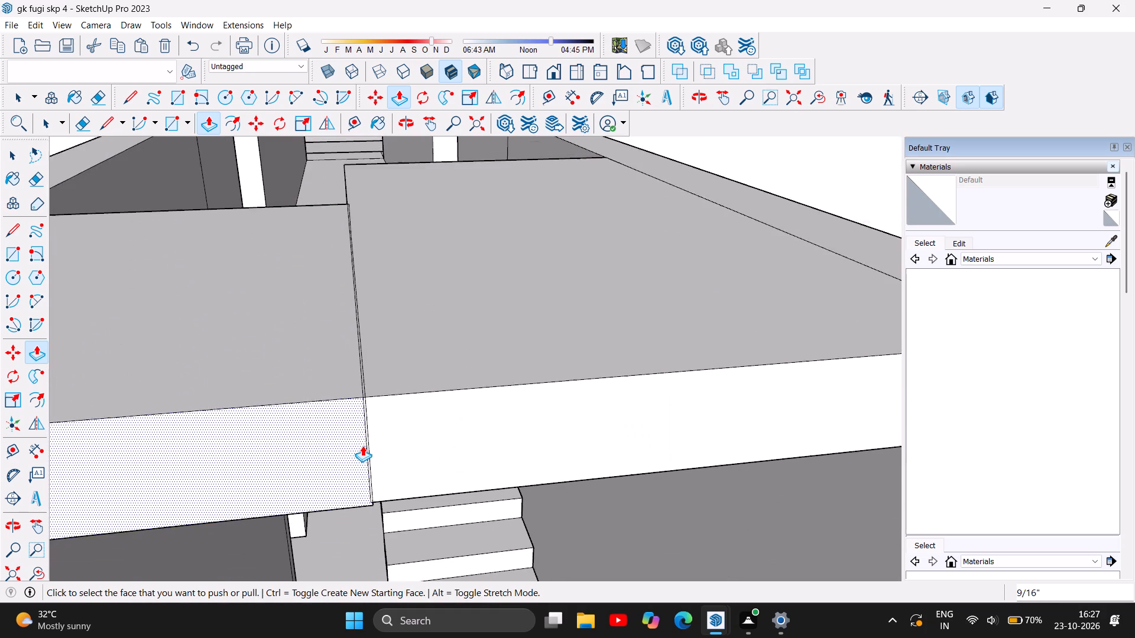
scroll(362, 445, down, 15)
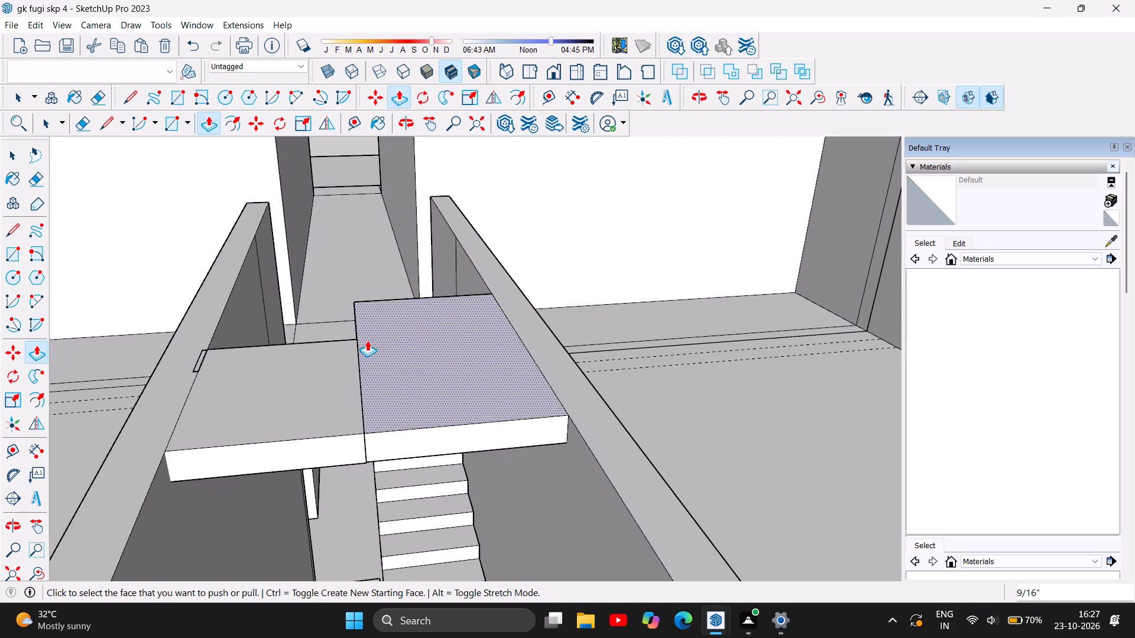
scroll(299, 349, down, 4)
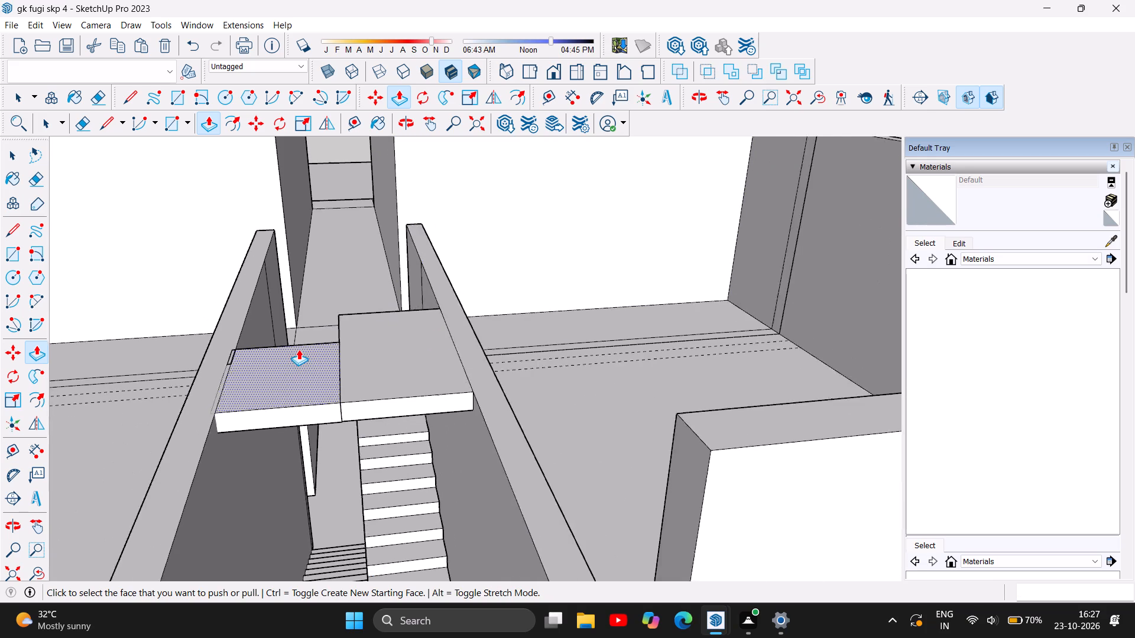
scroll(299, 349, down, 2)
scroll(355, 337, down, 15)
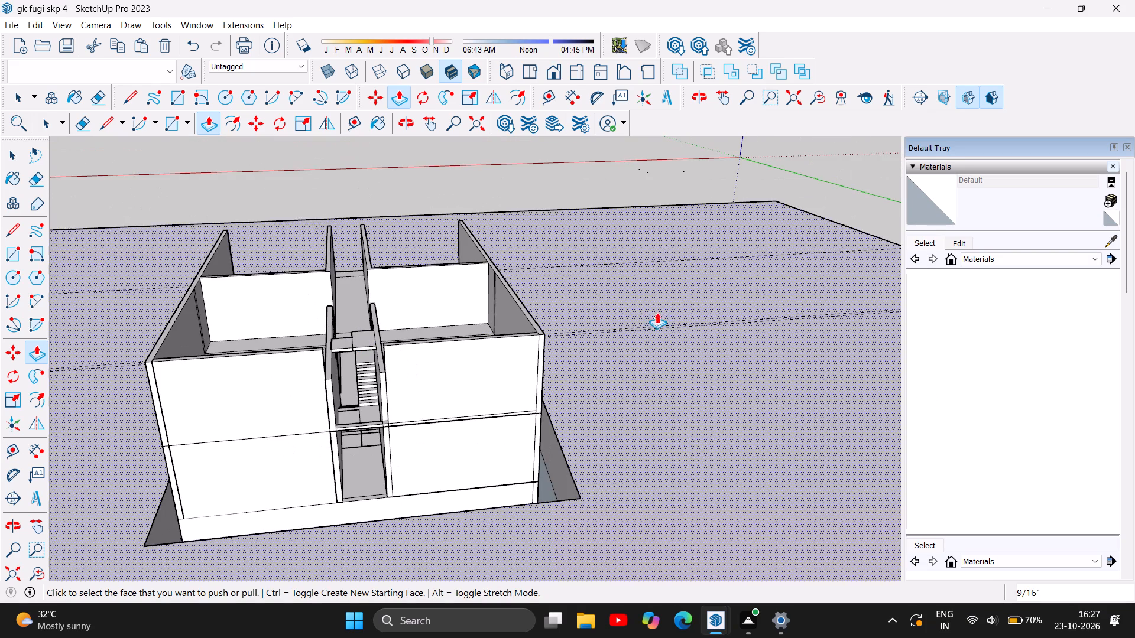
Inspect the building from its other sides and the upper stair flight leading up to the joined landing inside the corridor.
click(411, 120)
drag(449, 270, 428, 278)
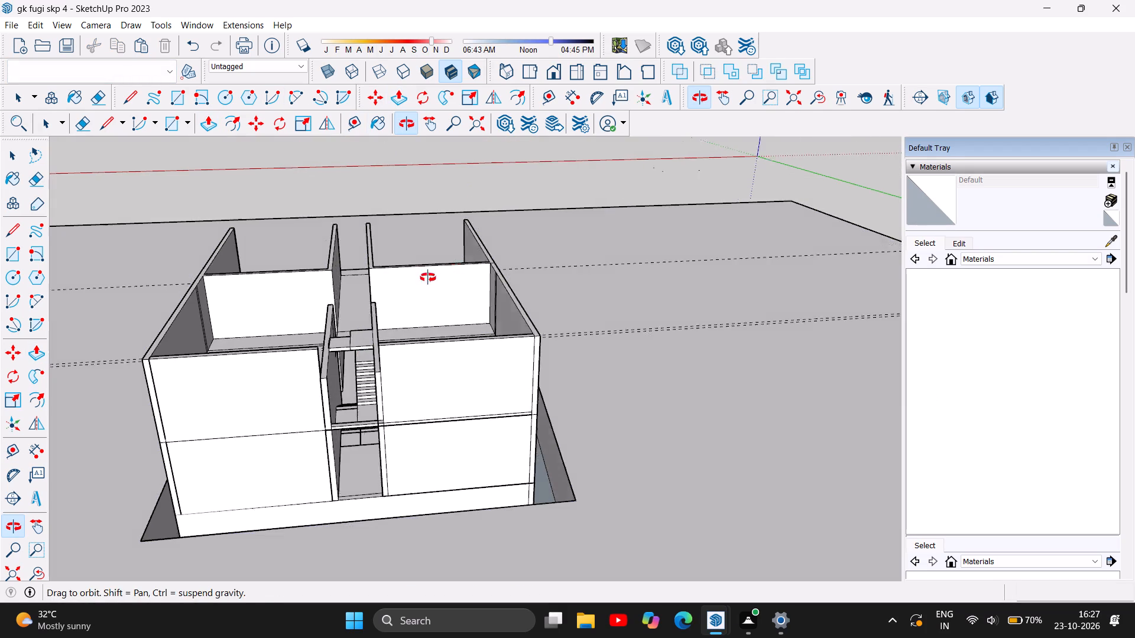
drag(428, 278, 105, 309)
drag(484, 289, 264, 237)
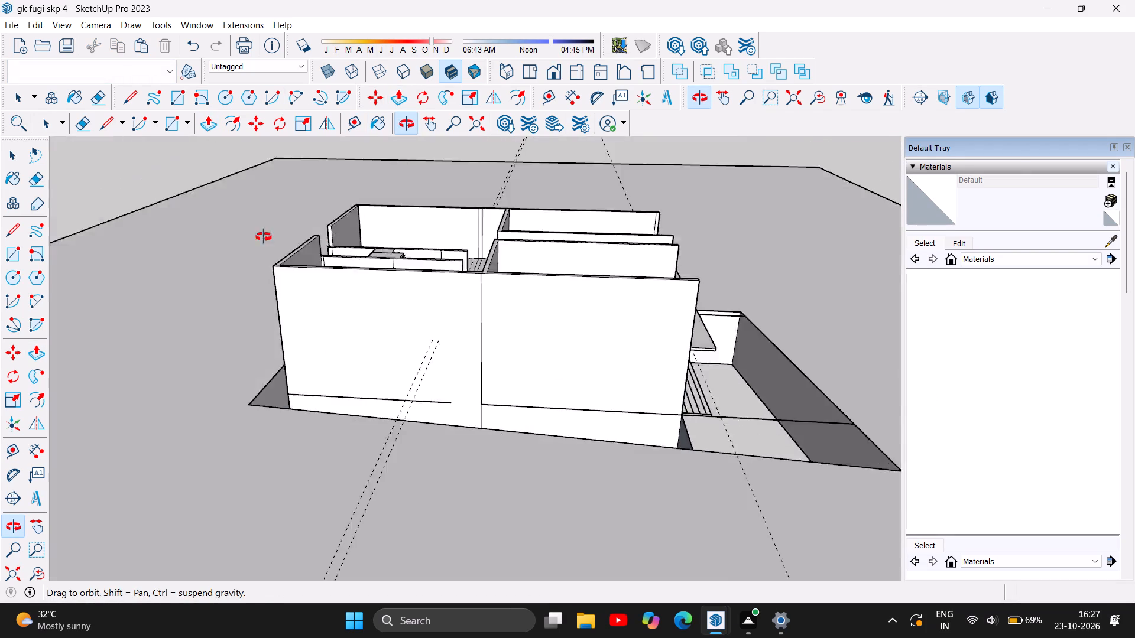
drag(264, 237, 179, 210)
drag(596, 285, 237, 230)
drag(398, 245, 442, 253)
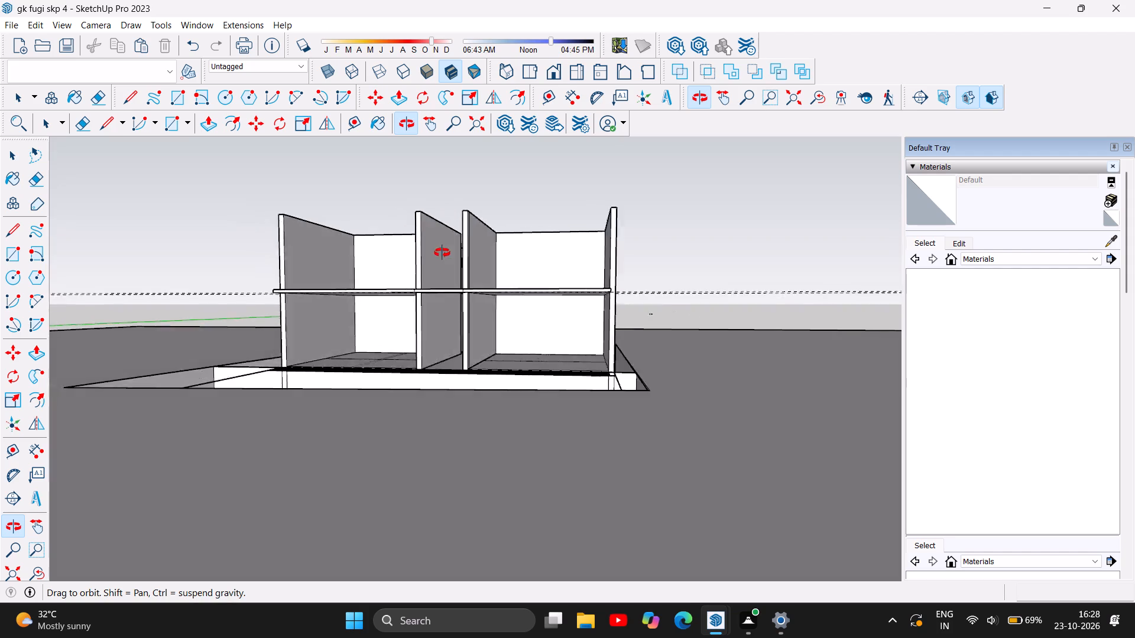
drag(442, 253, 472, 295)
scroll(499, 261, up, 10)
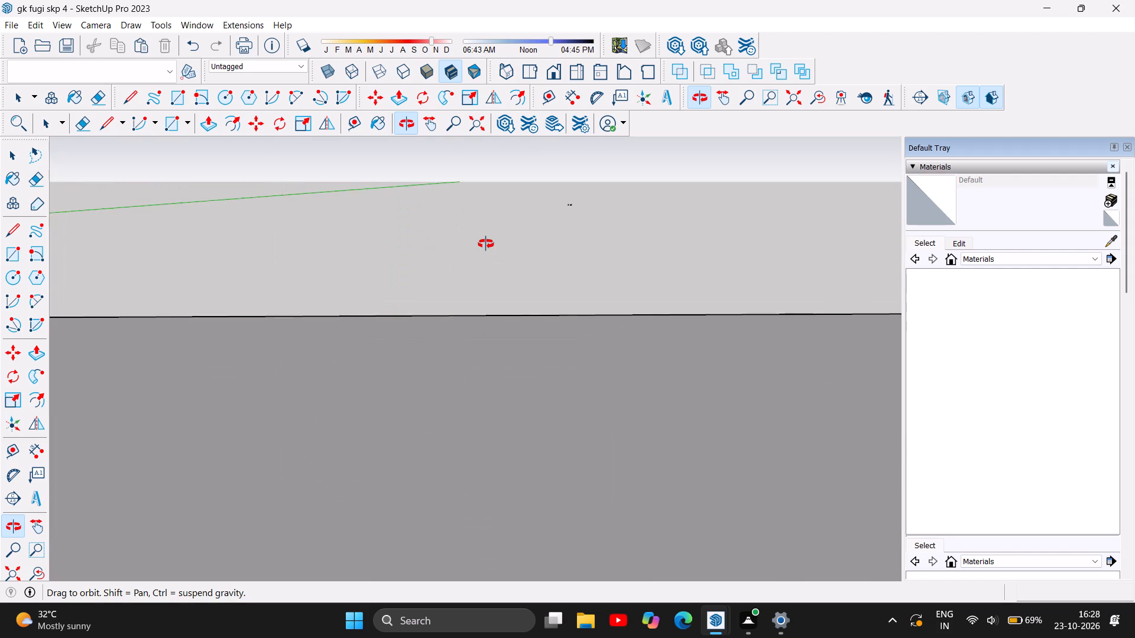
scroll(485, 245, down, 3)
drag(458, 281, 456, 249)
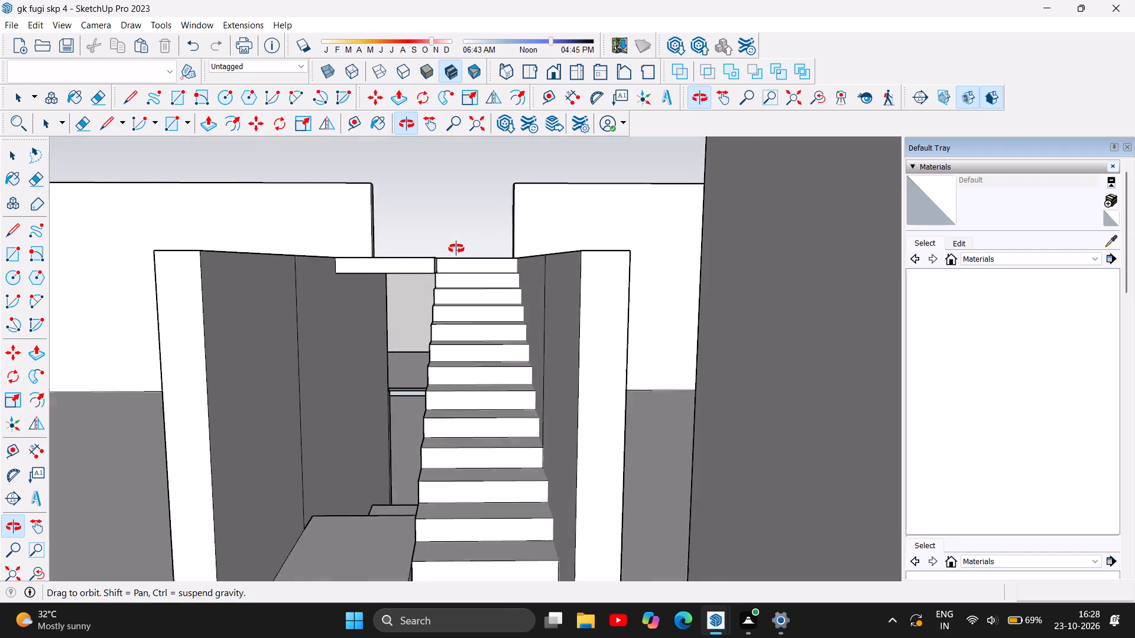
drag(456, 249, 480, 237)
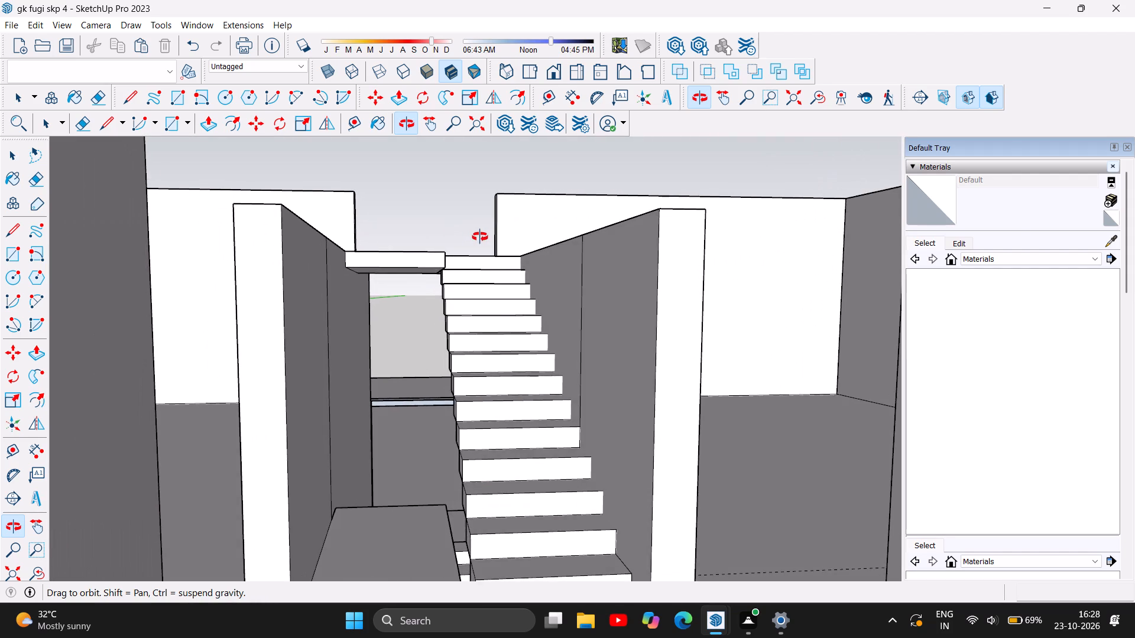
drag(480, 237, 487, 235)
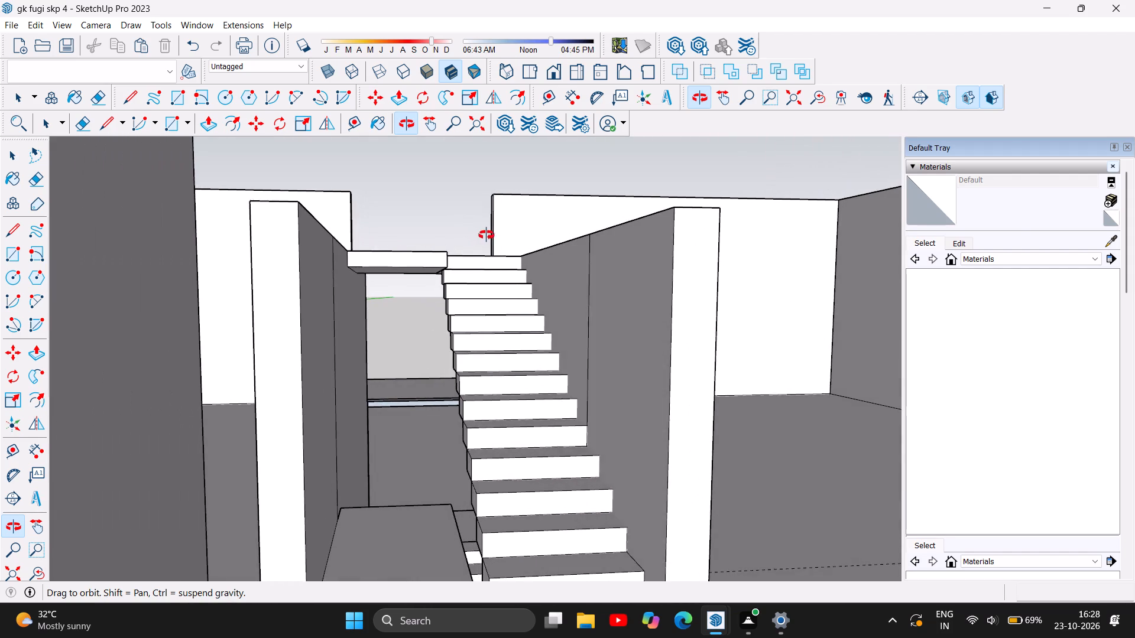
drag(487, 235, 481, 260)
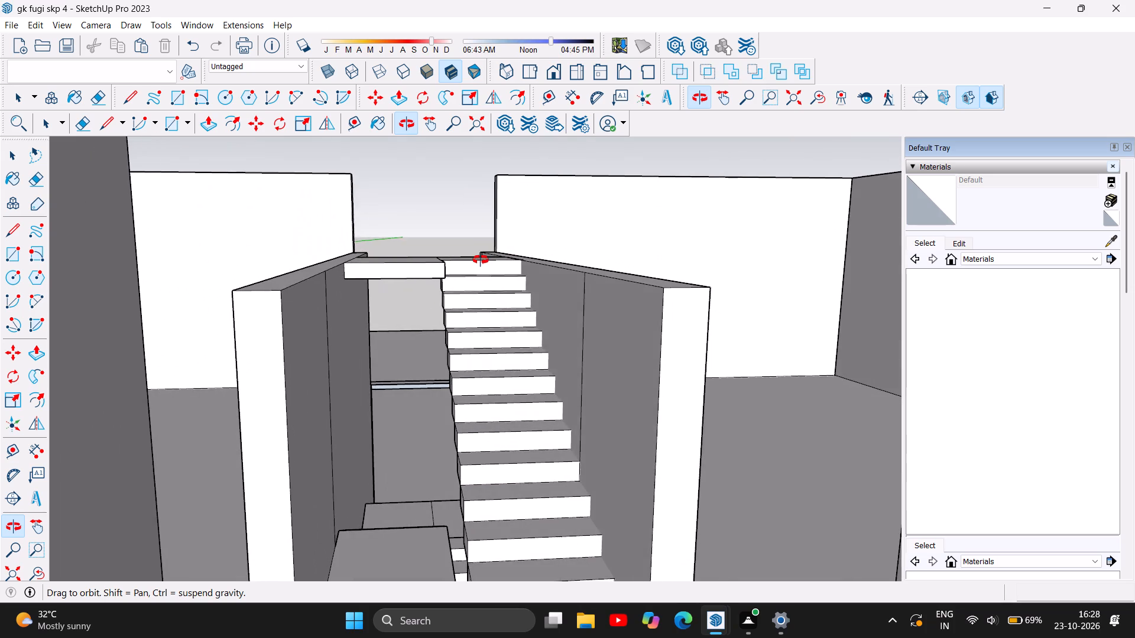
Examine the joined landing and both stair flights from the front, the sides and above.
drag(481, 260, 474, 331)
scroll(521, 266, up, 4)
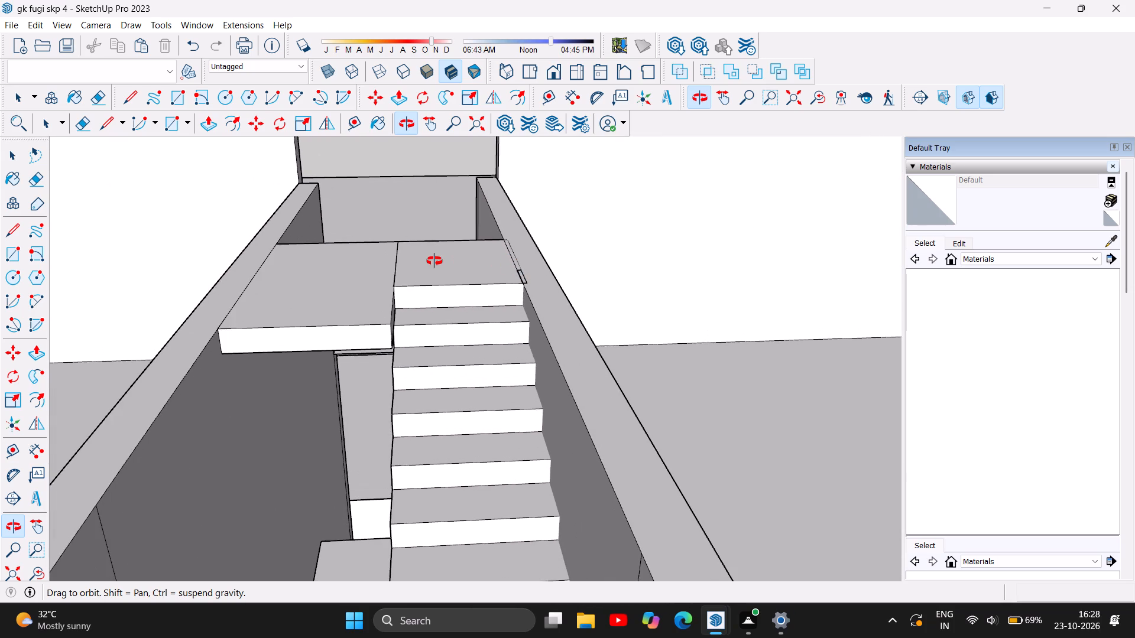
scroll(423, 261, up, 6)
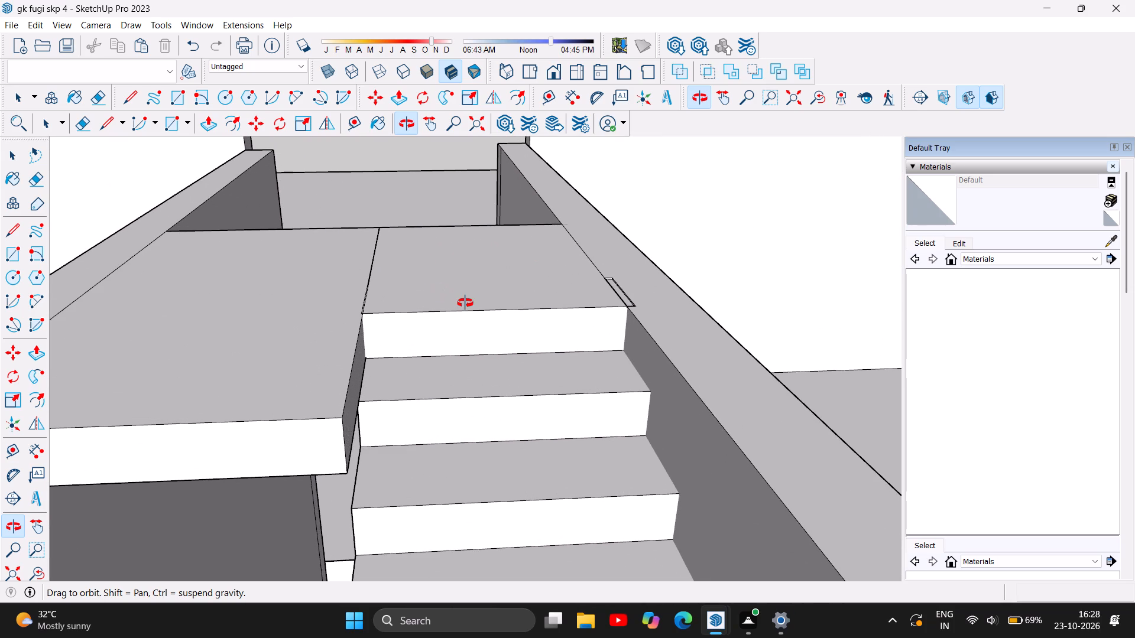
drag(465, 303, 252, 307)
drag(398, 298, 56, 300)
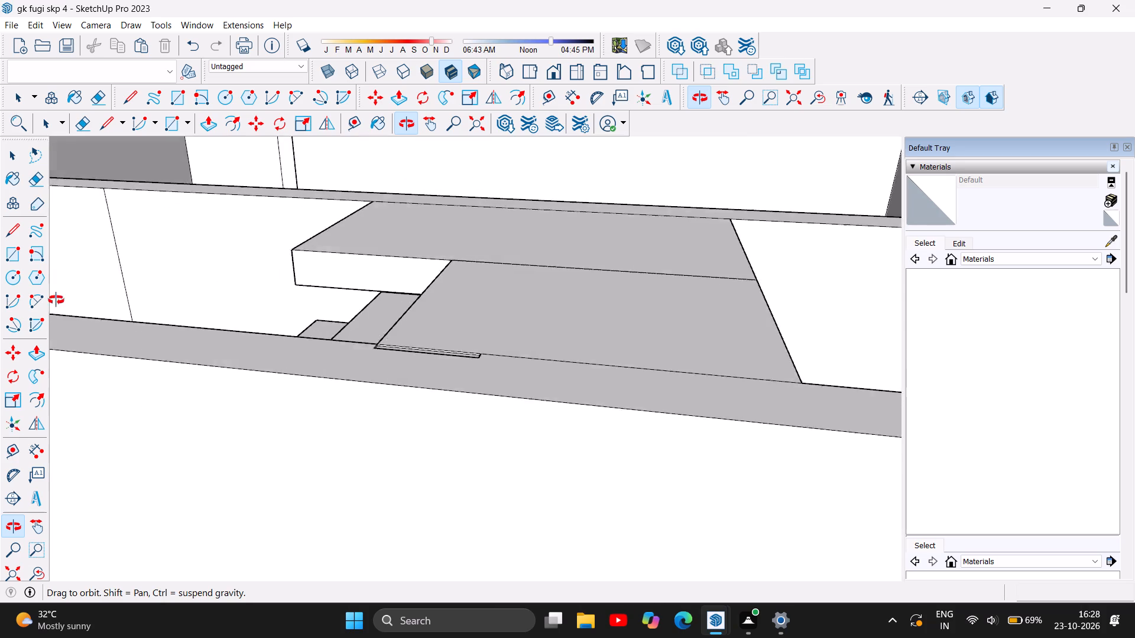
drag(56, 300, 40, 302)
drag(429, 289, 404, 403)
drag(486, 219, 478, 402)
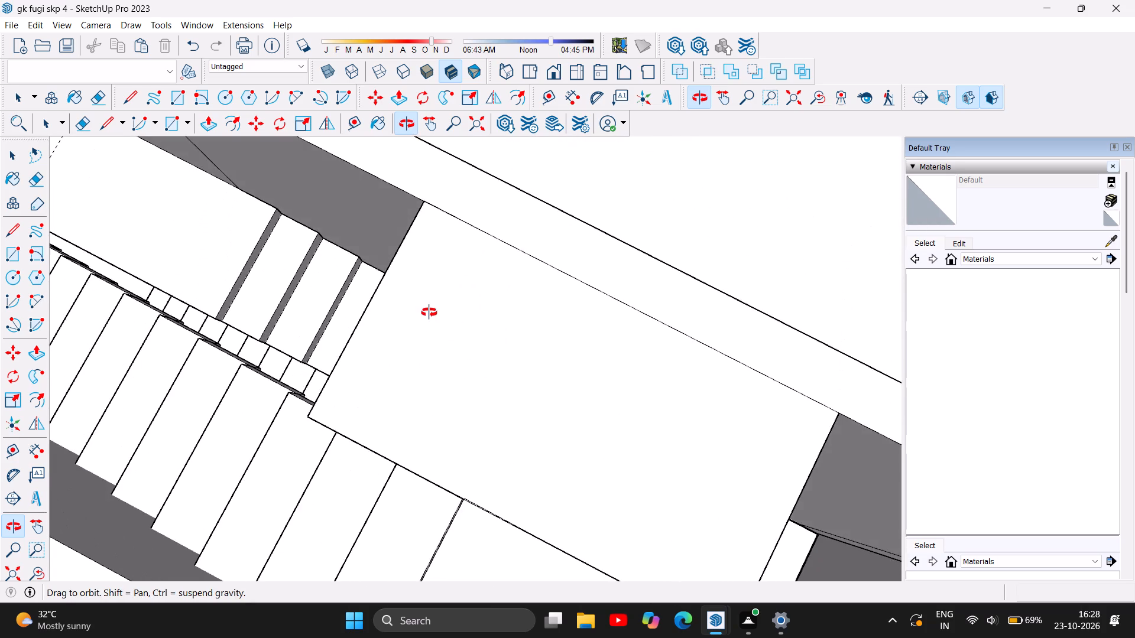
drag(429, 313, 501, 385)
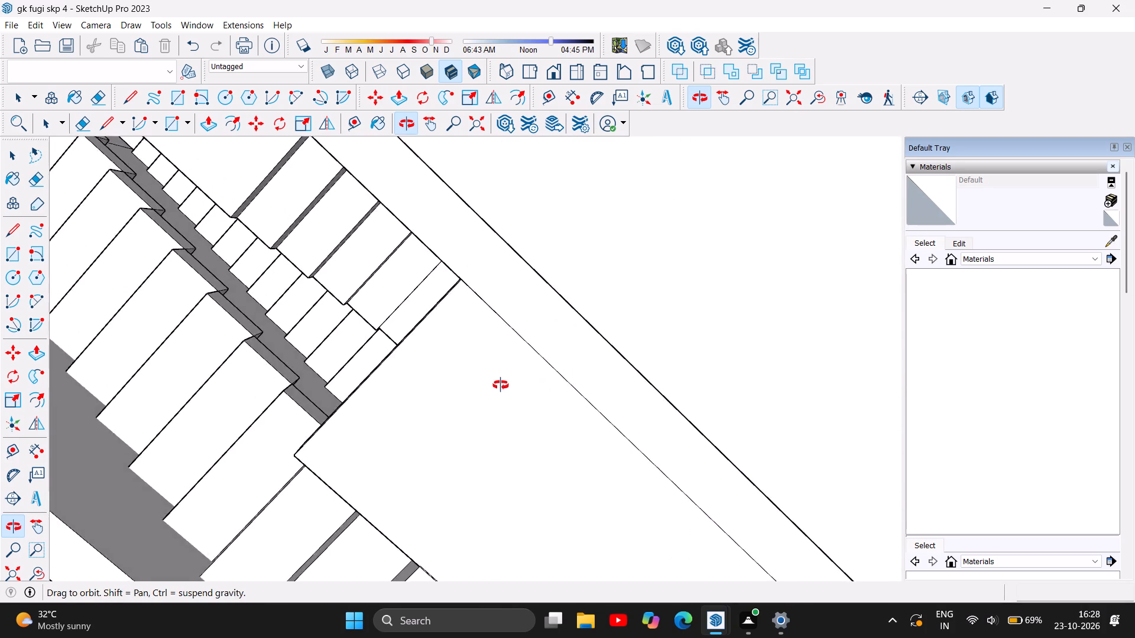
drag(501, 385, 569, 365)
drag(358, 344, 564, 437)
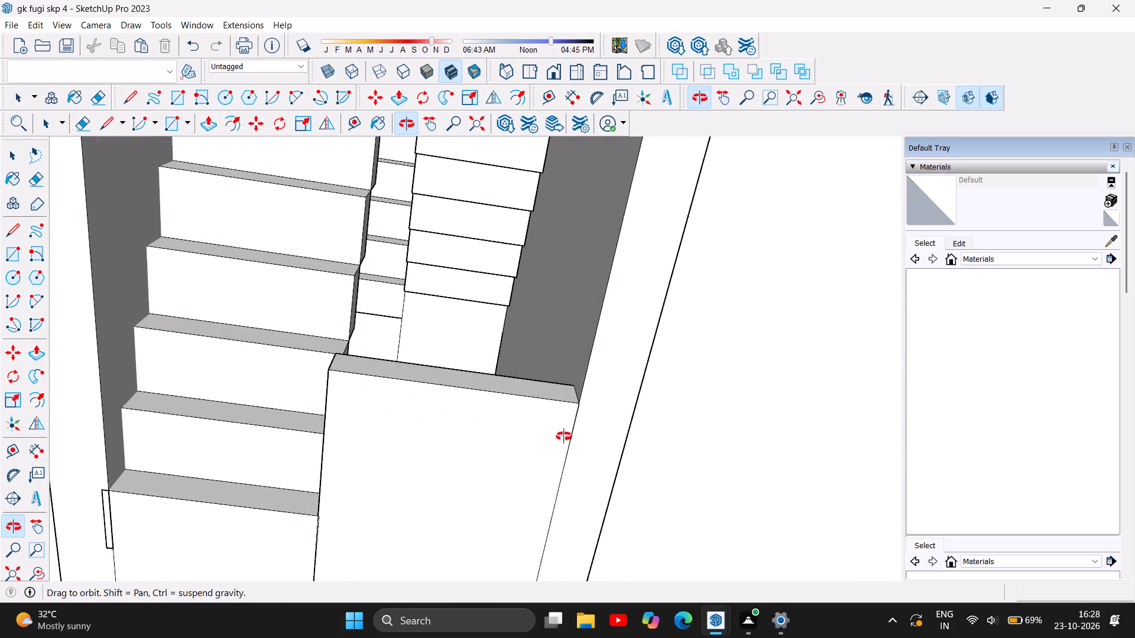
drag(564, 437, 564, 438)
drag(510, 402, 206, 406)
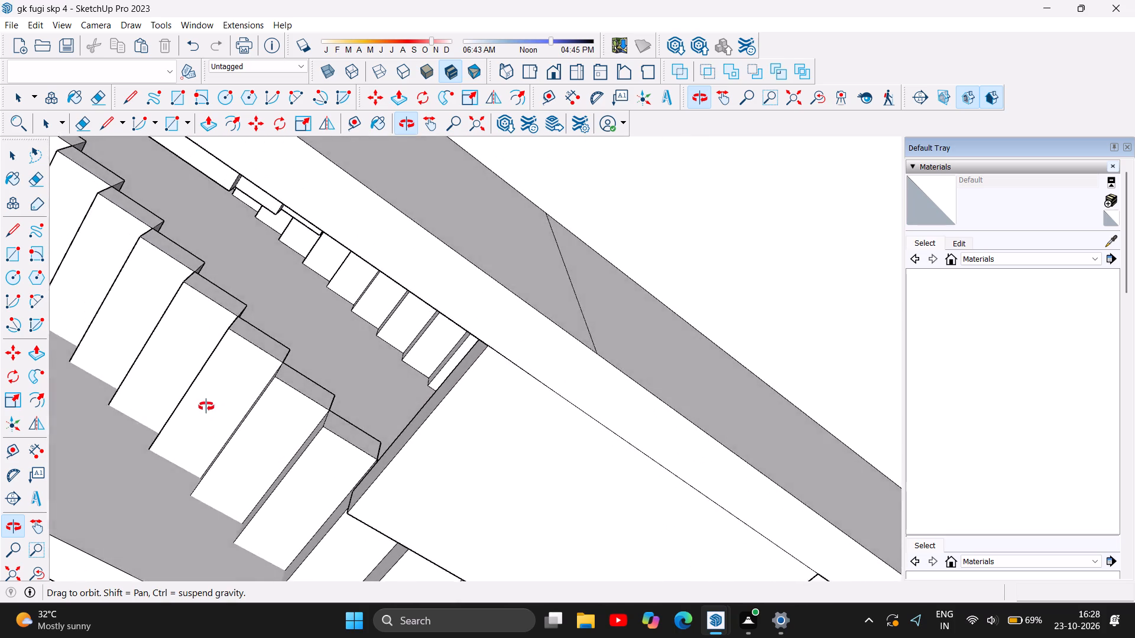
drag(206, 406, 516, 222)
scroll(343, 179, down, 2)
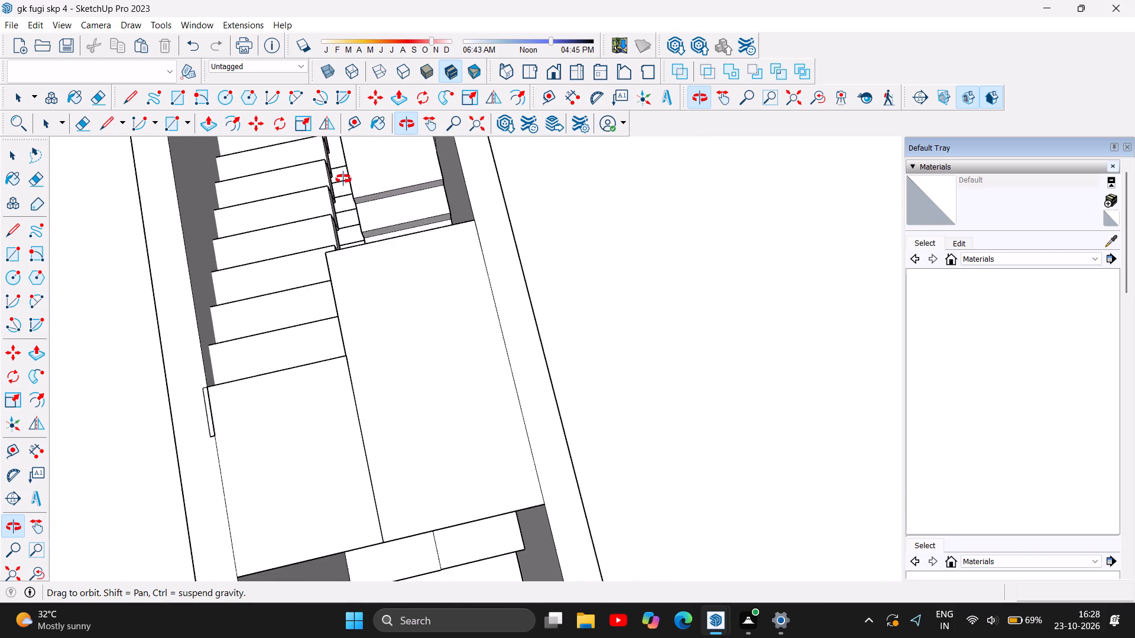
scroll(343, 179, down, 3)
scroll(359, 261, up, 3)
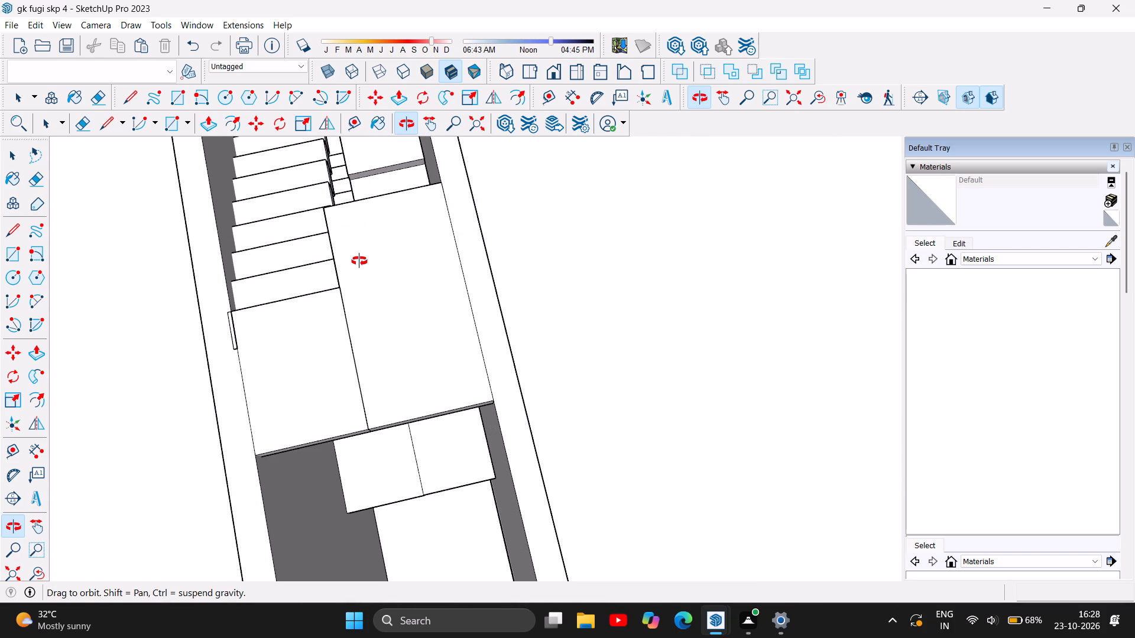
drag(307, 324, 436, 278)
drag(312, 272, 425, 275)
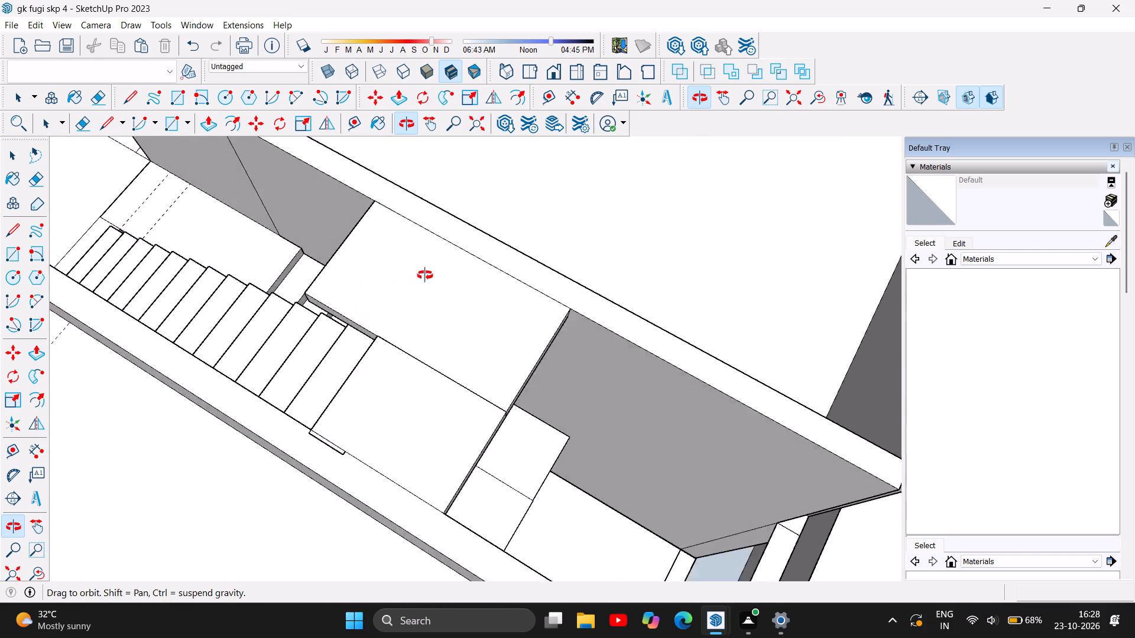
drag(425, 275, 489, 243)
drag(377, 270, 563, 214)
drag(446, 256, 642, 164)
scroll(412, 227, up, 2)
drag(395, 232, 492, 225)
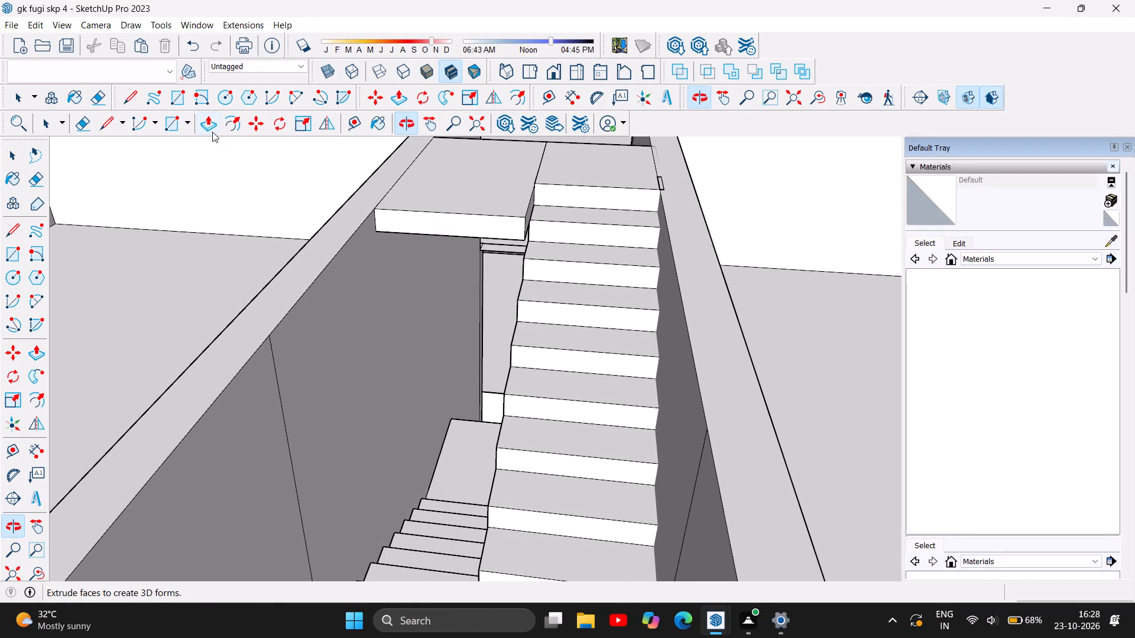
Push the landing slab's front face back about 2' 3" toward the line of the top step's front face.
click(209, 126)
click(476, 223)
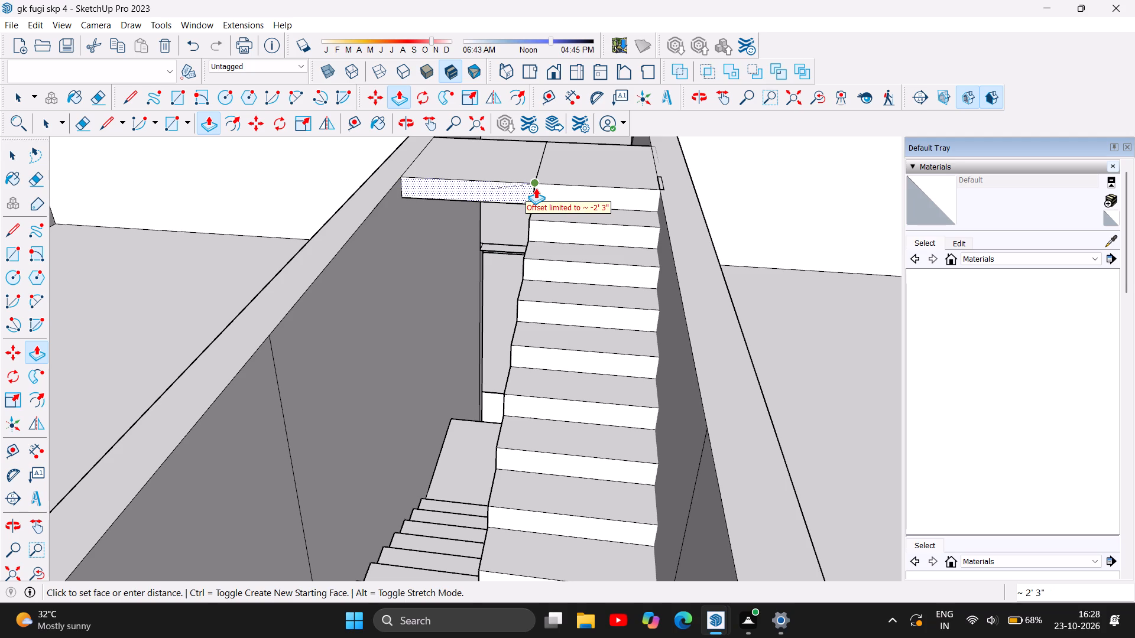
click(536, 188)
Paste the copied tread face at the landing's far edge and move it so its corner meets the landing's corner at the corridor wall.
scroll(440, 266, down, 9)
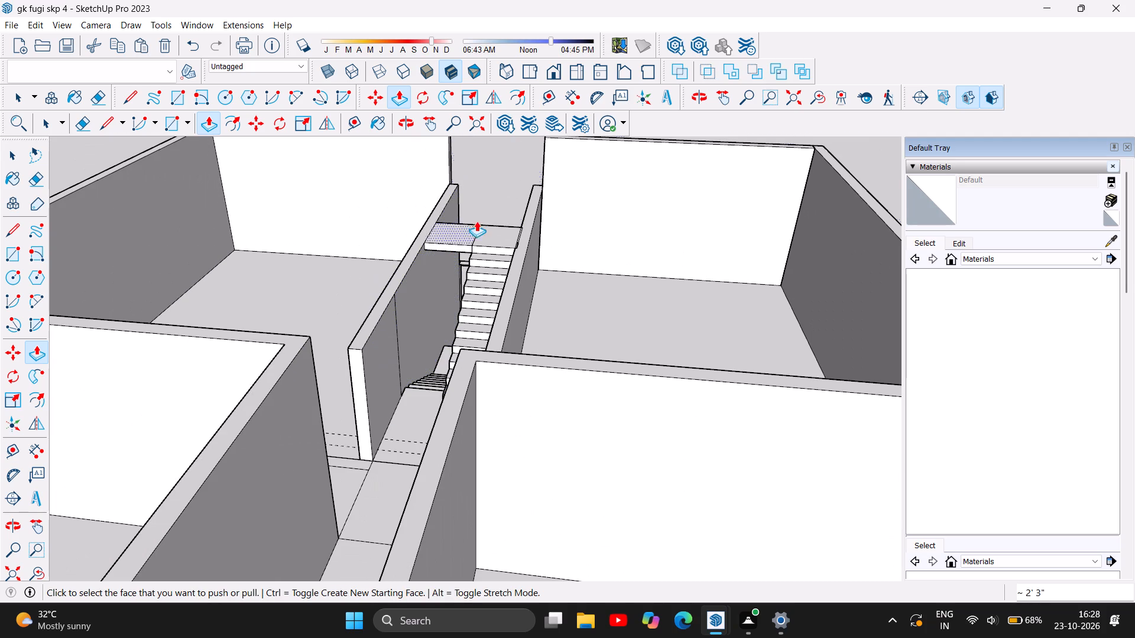
scroll(338, 305, down, 6)
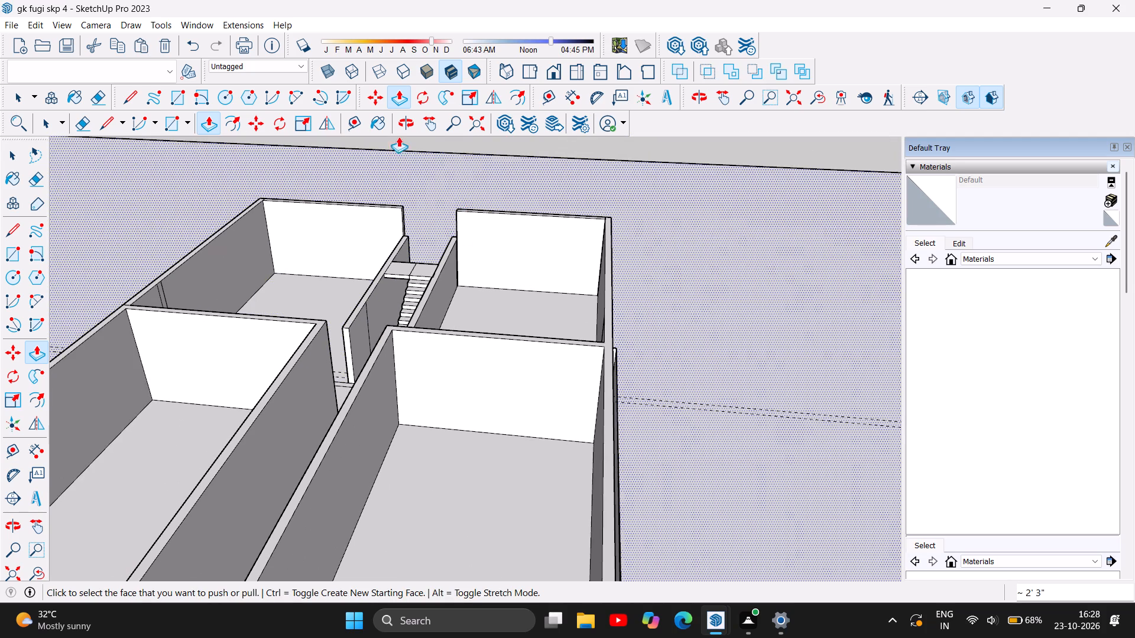
click(408, 122)
drag(472, 305, 265, 343)
drag(593, 325, 232, 327)
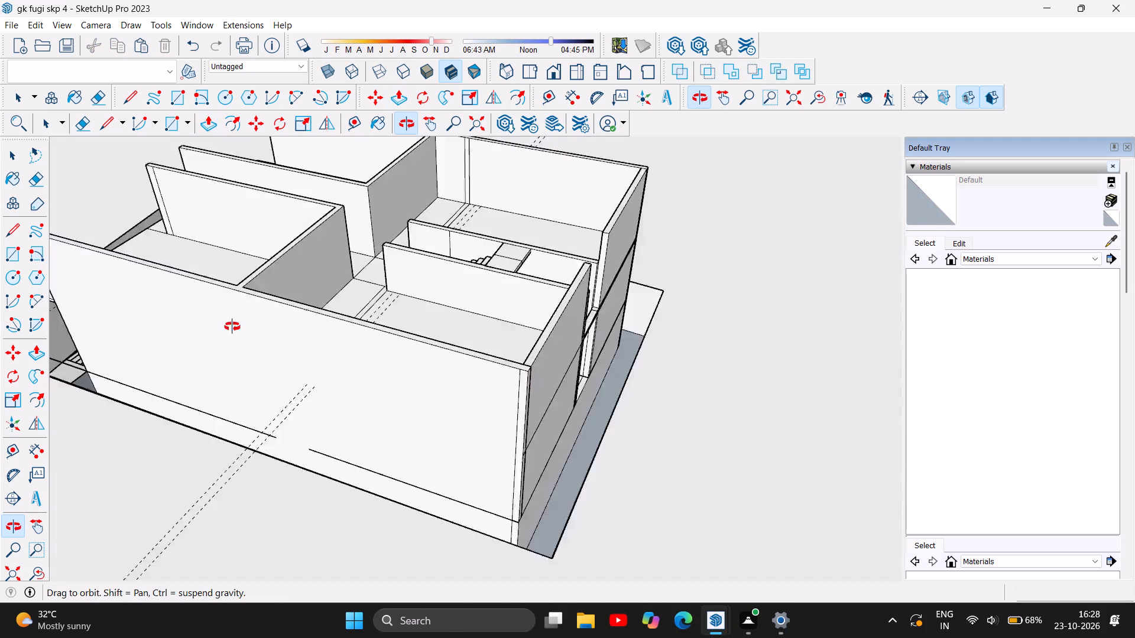
drag(232, 327, 213, 323)
drag(686, 320, 446, 315)
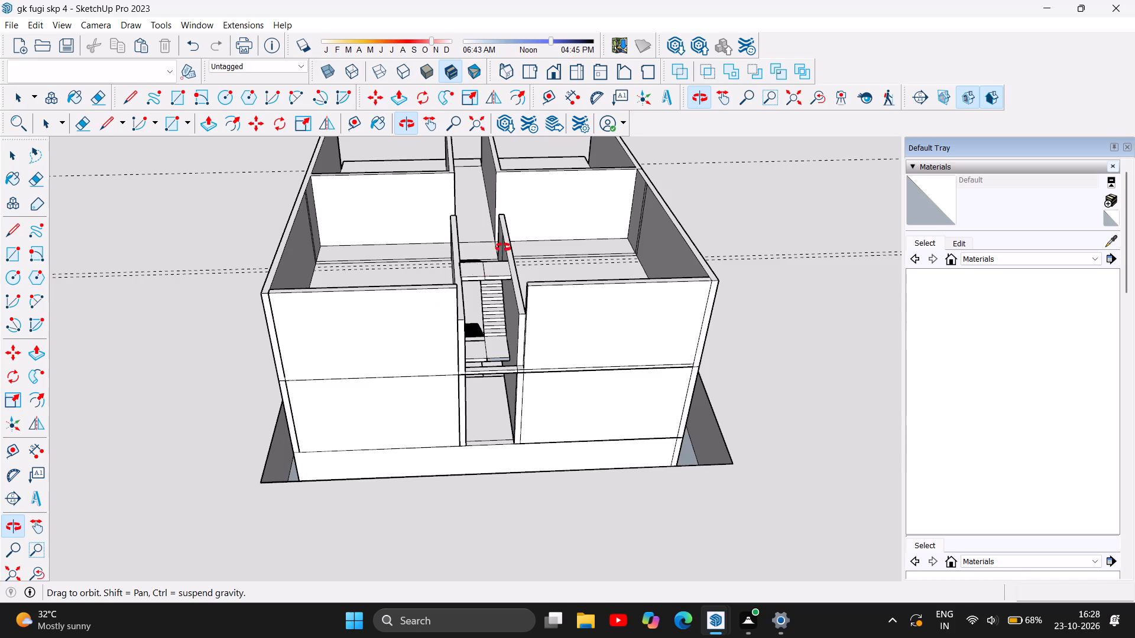
scroll(516, 242, up, 11)
scroll(455, 307, up, 4)
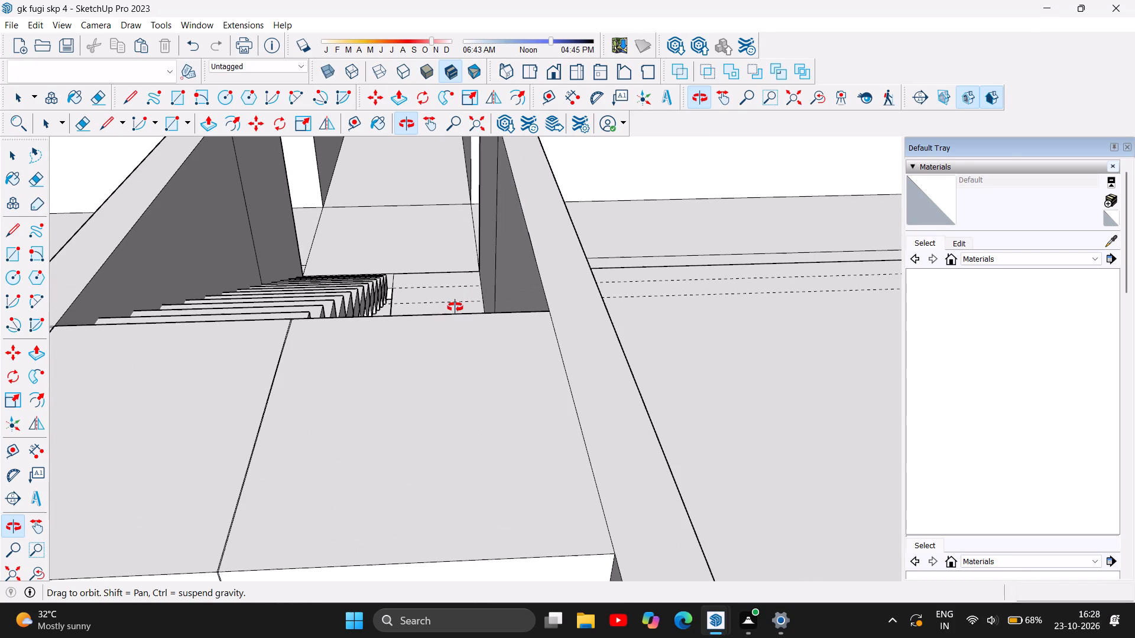
key(ctrl+v)
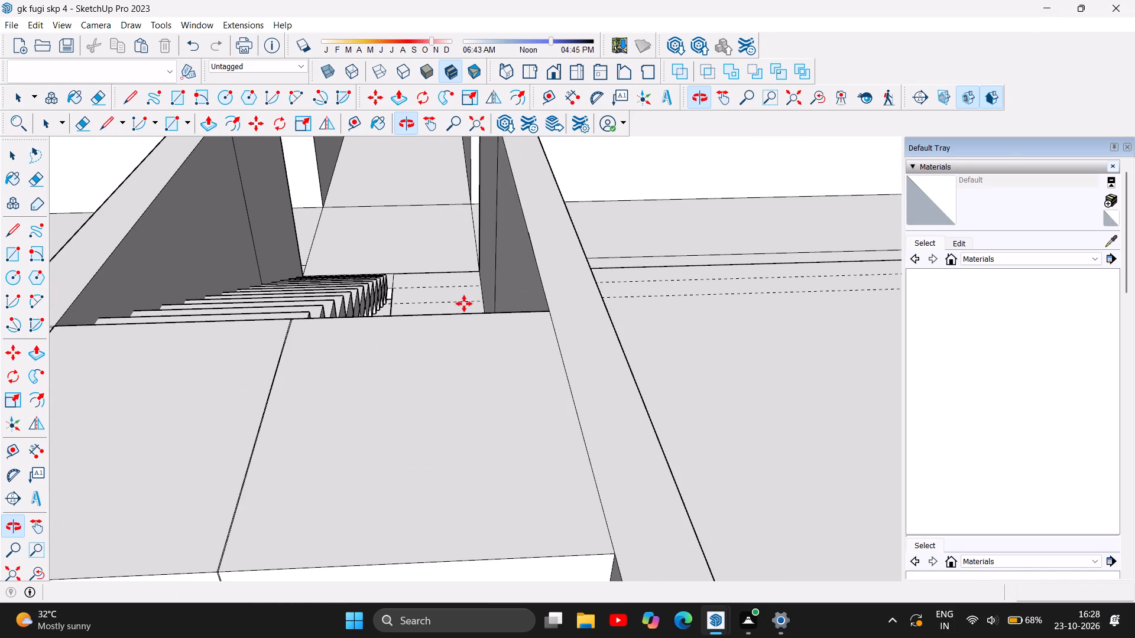
click(552, 311)
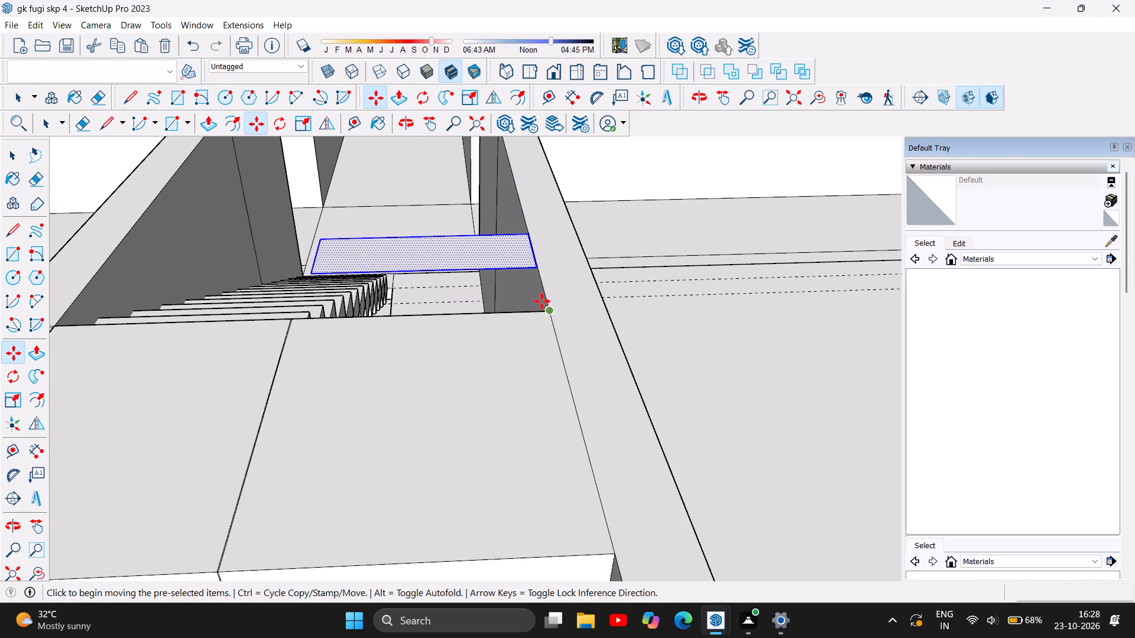
scroll(550, 259, up, 5)
click(524, 273)
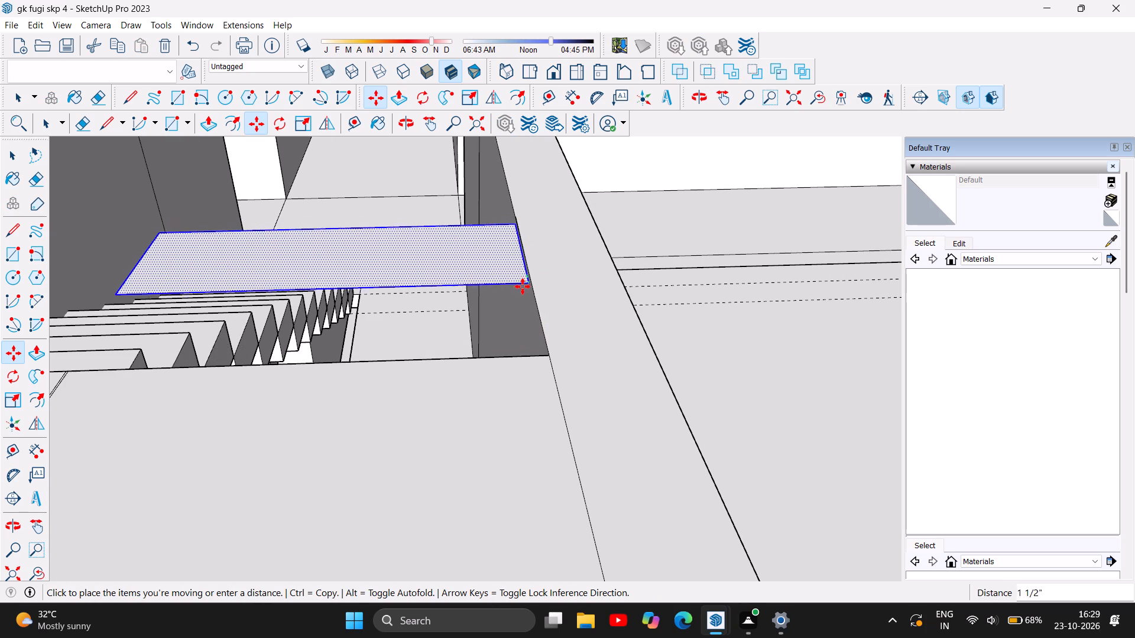
click(547, 357)
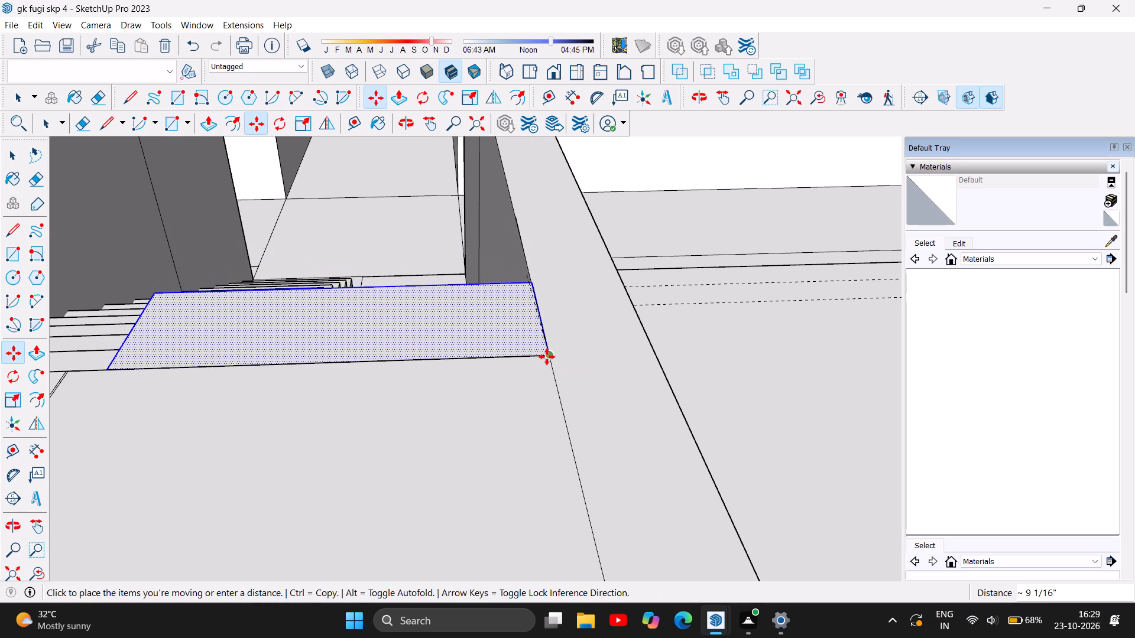
Push/pull the pasted tread up 6" to form the first step rising from the landing.
scroll(504, 337, down, 4)
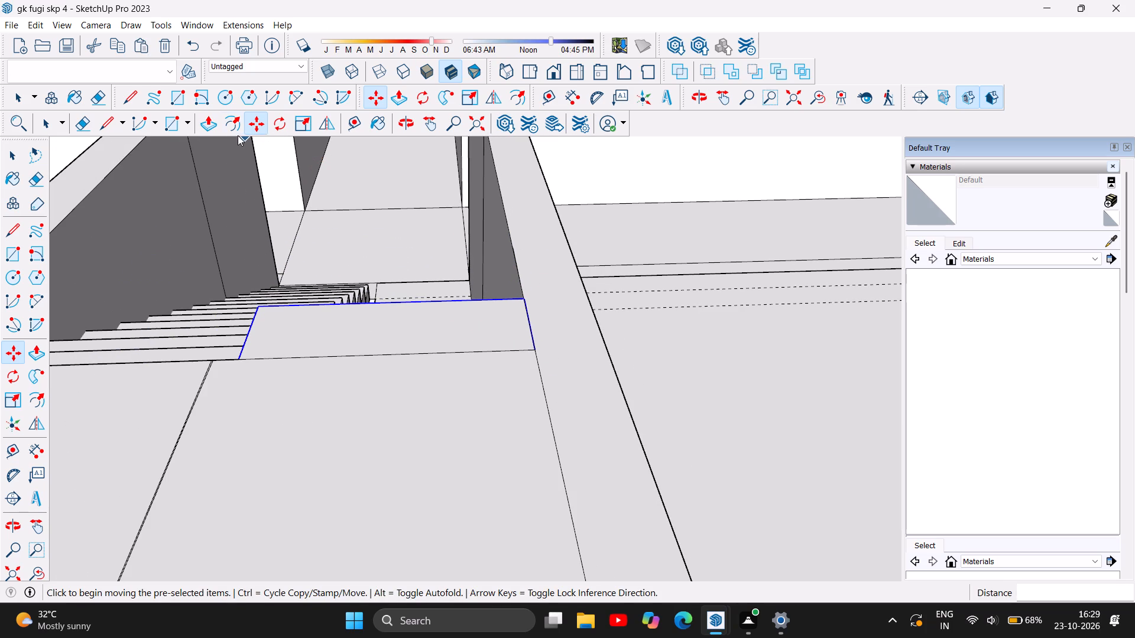
click(210, 128)
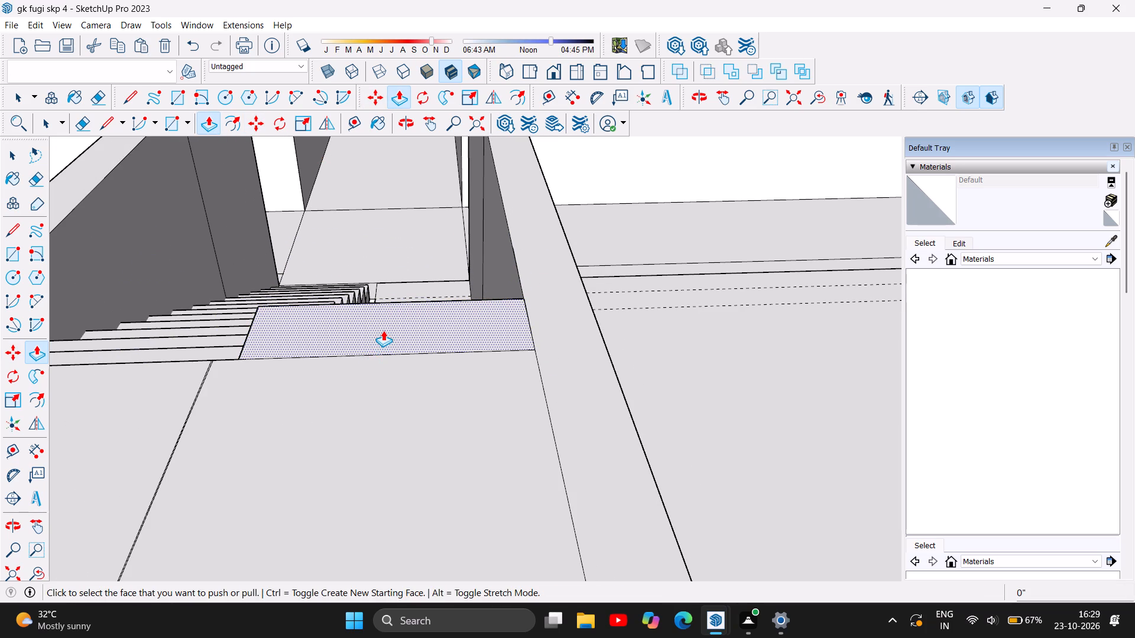
click(387, 328)
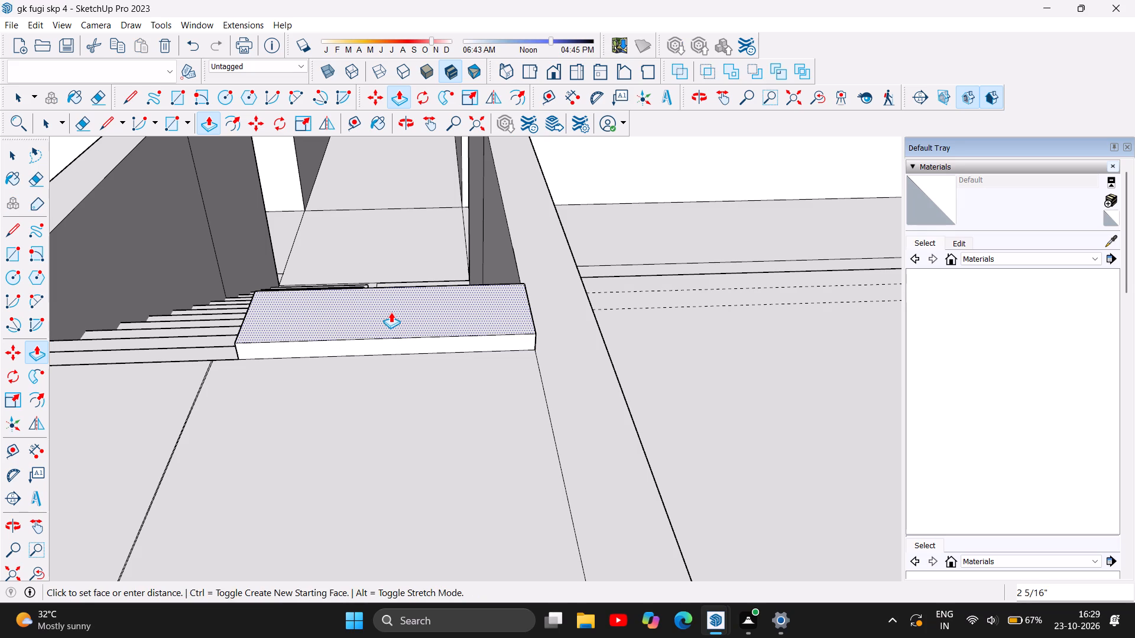
key(6)
key(Return)
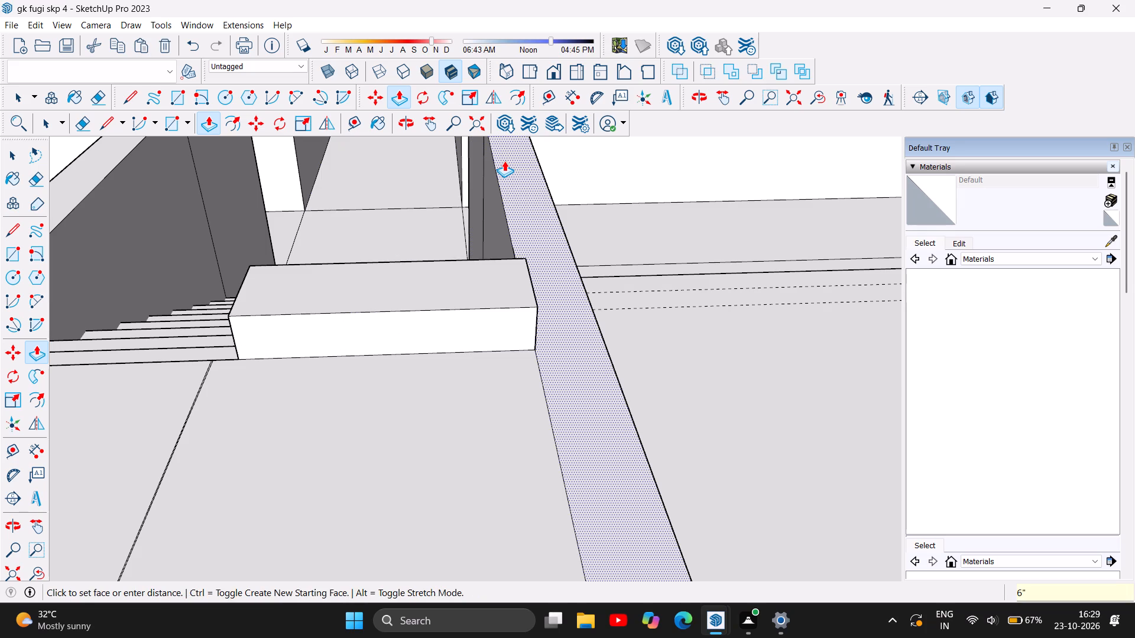
Paste another tread at the first step's back corner and push/pull it up 6" as the second step.
key(ctrl+v)
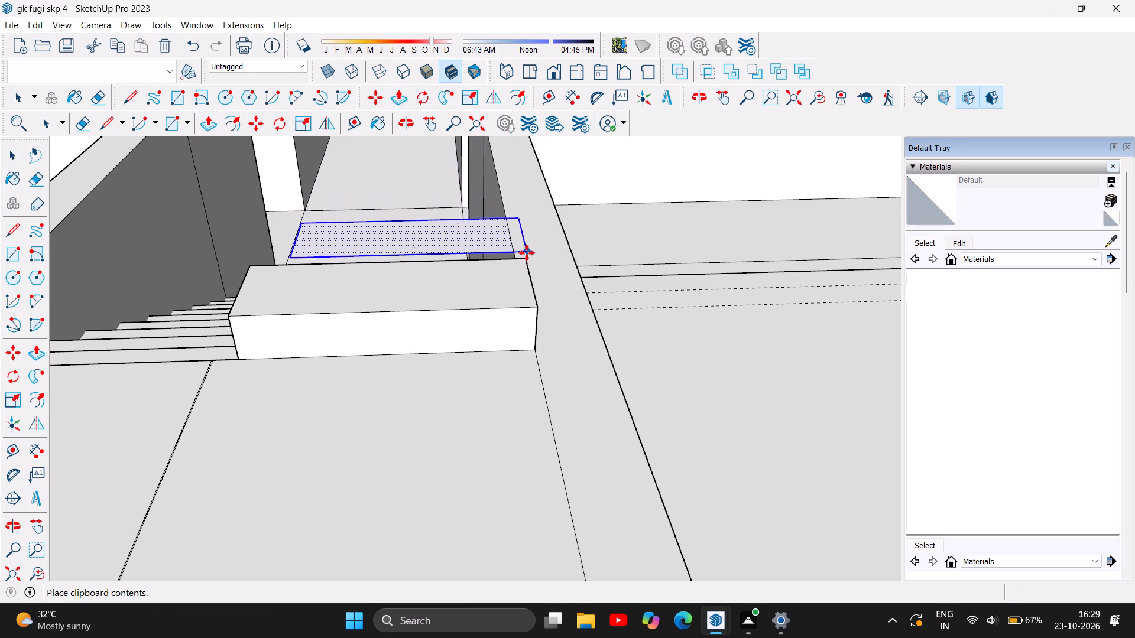
click(527, 259)
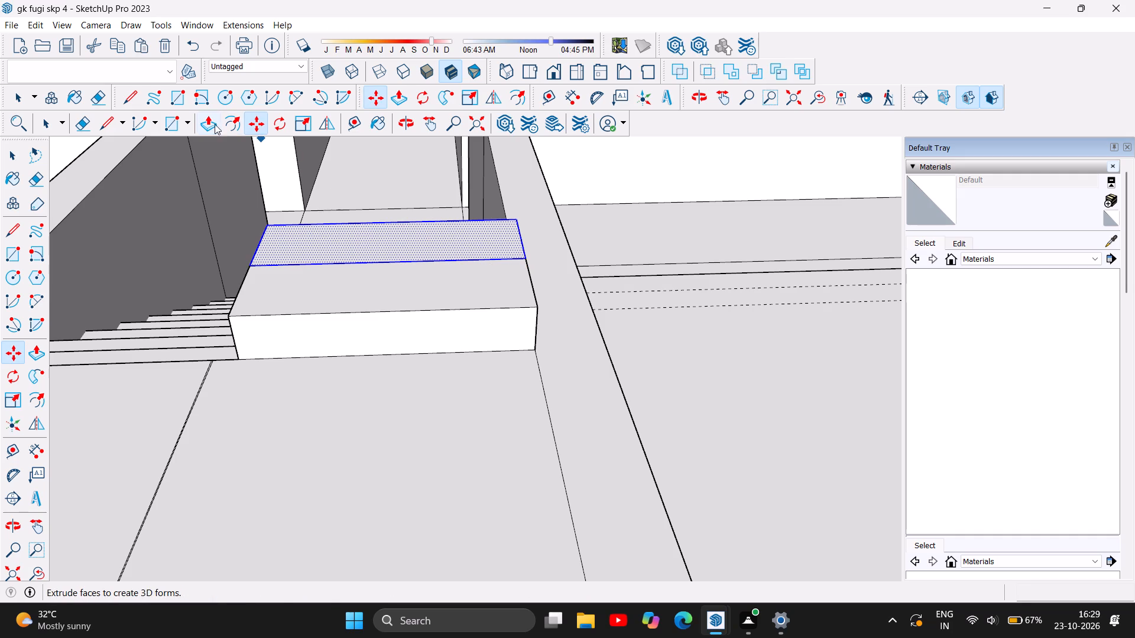
click(209, 124)
click(368, 238)
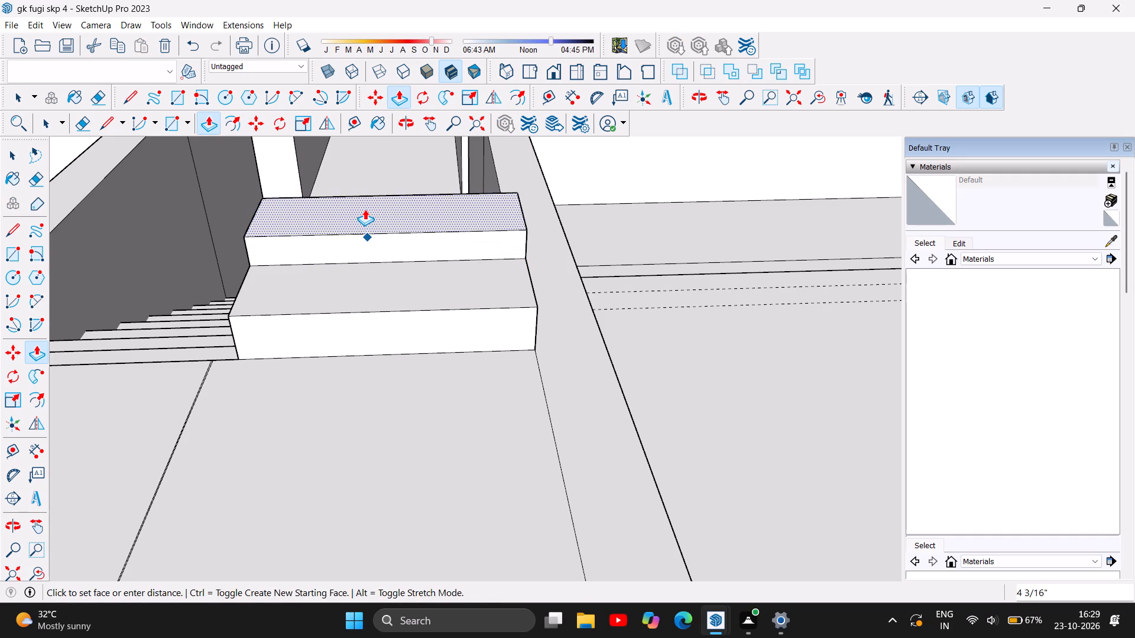
key(6)
key(Return)
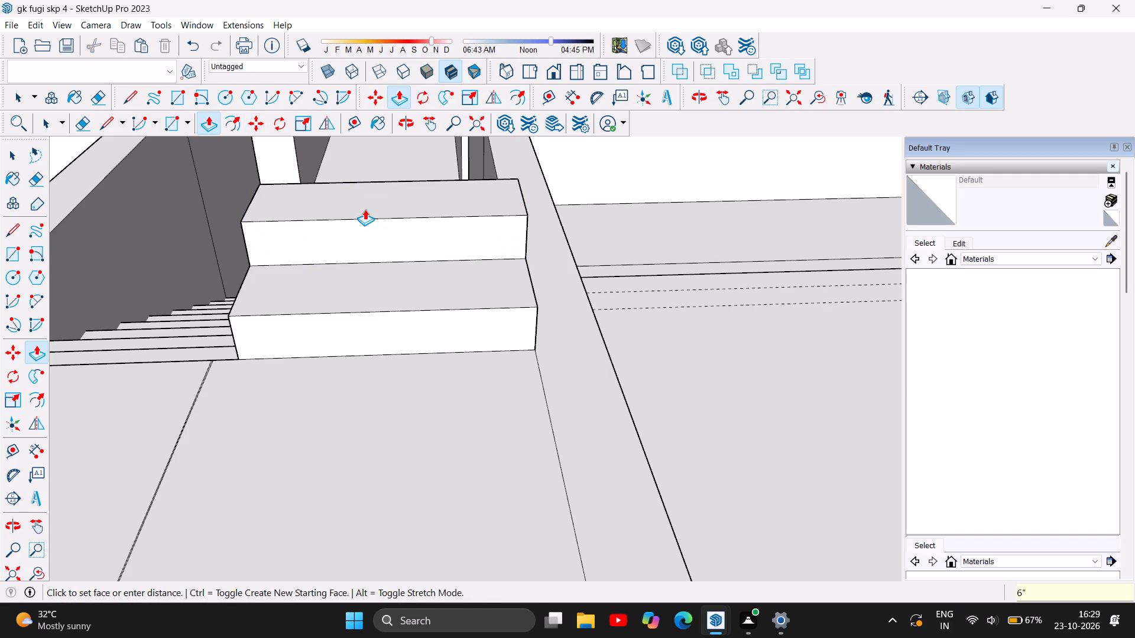
Raise the top of the corridor wall beside the new steps 3' 11 13/16", level with the adjoining room wall.
scroll(341, 268, down, 10)
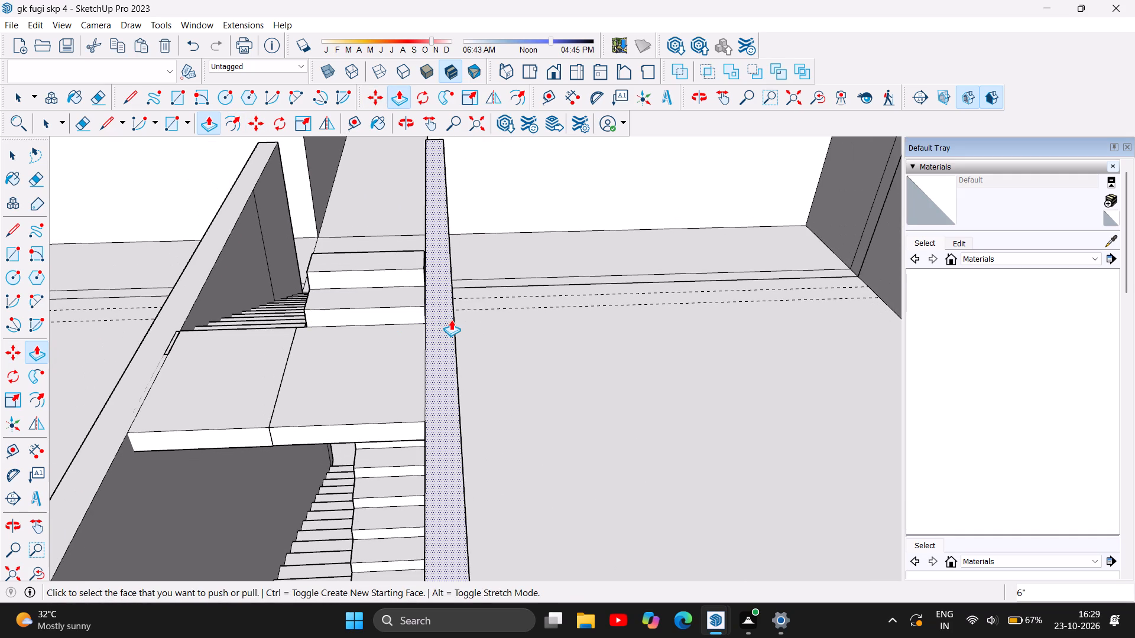
click(451, 320)
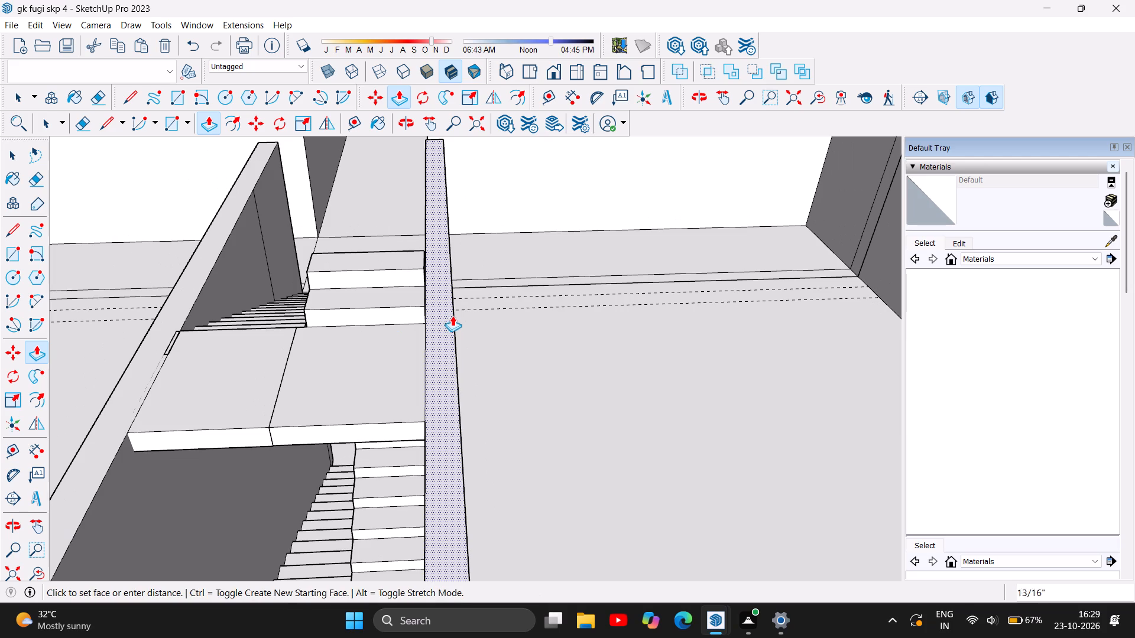
text(4')
scroll(455, 262, down, 11)
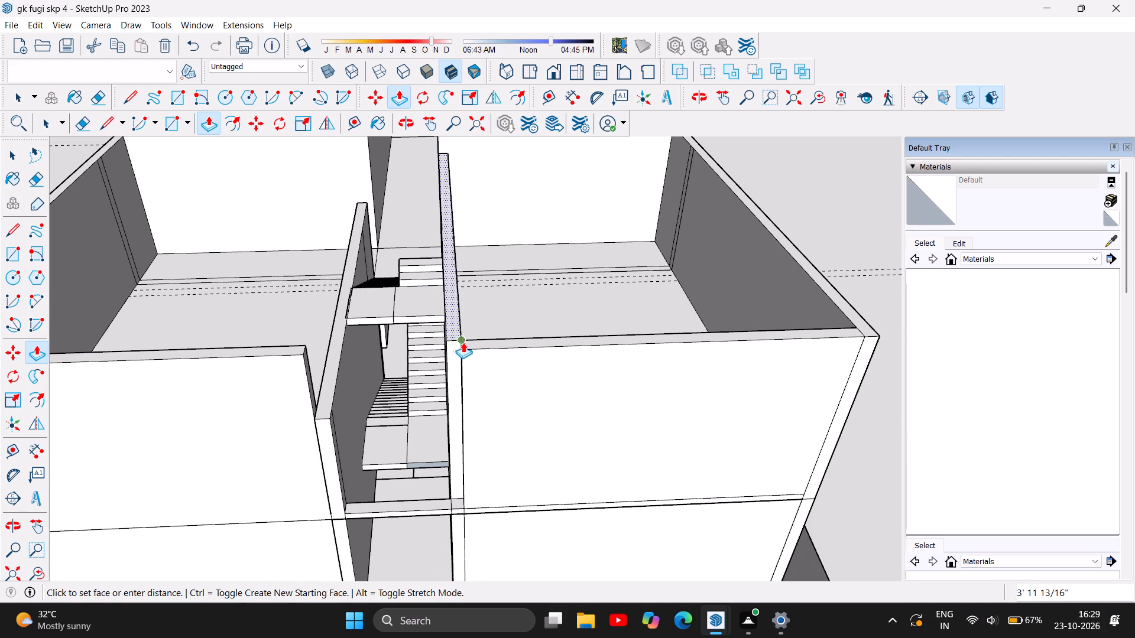
scroll(464, 340, up, 12)
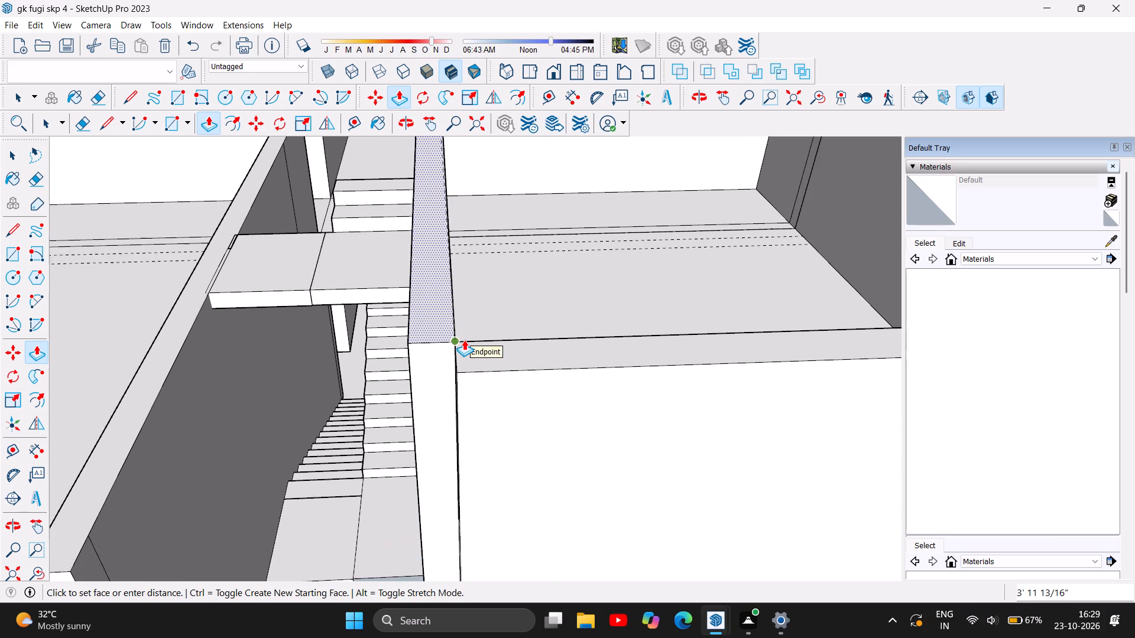
click(464, 340)
Raise the top of the opposite corridor wall 3' 11 13/16", level with the adjoining room wall.
scroll(608, 401, down, 5)
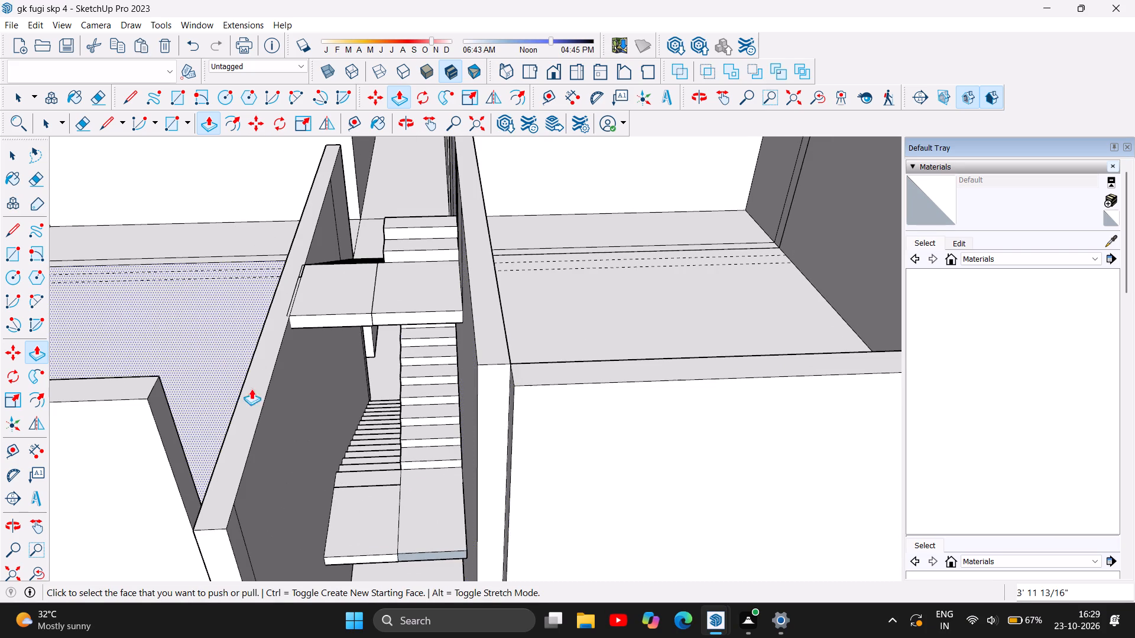
click(258, 395)
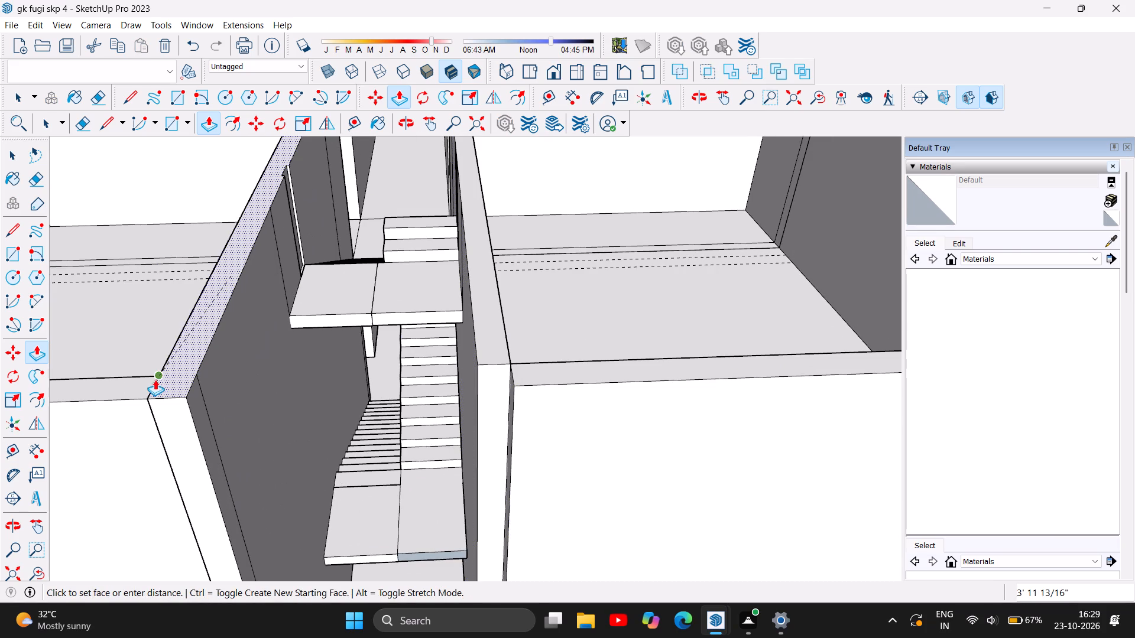
click(155, 379)
scroll(277, 425, down, 4)
scroll(467, 366, down, 5)
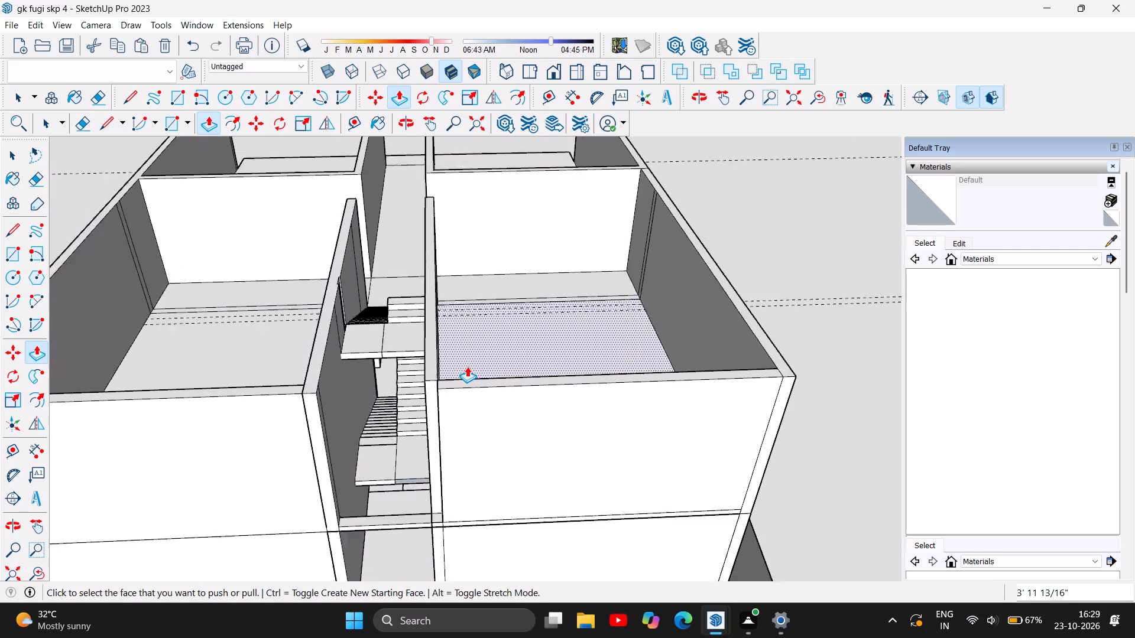
Push/pull the low section at the stair-side corridor wall's front end 10' 11 13/16" up to the room wall's top.
scroll(436, 480, up, 8)
click(452, 481)
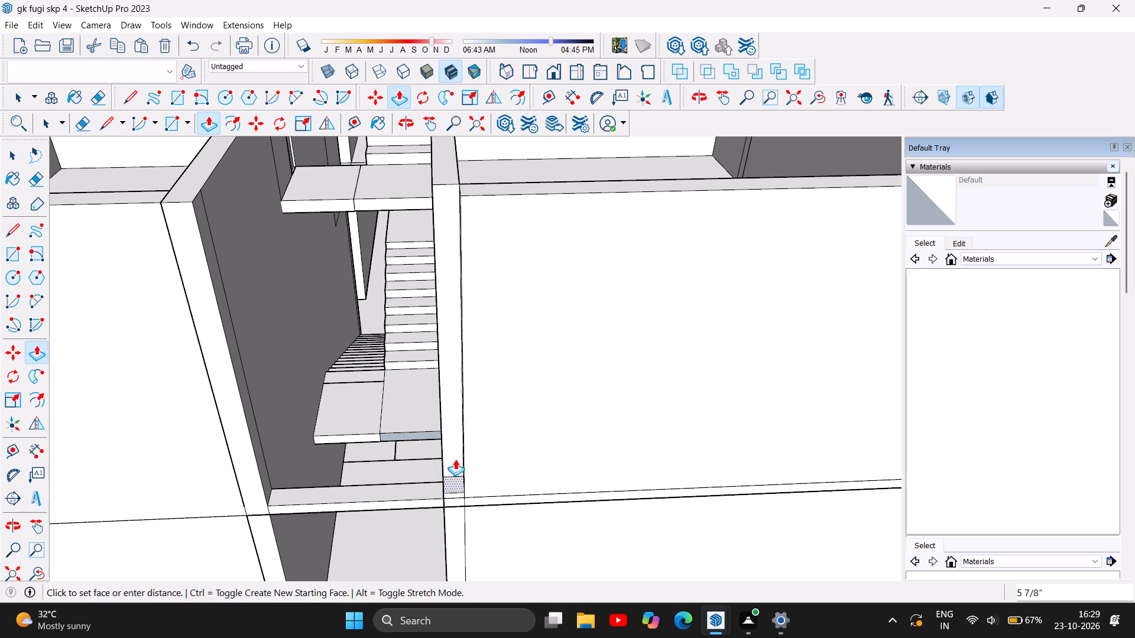
click(463, 186)
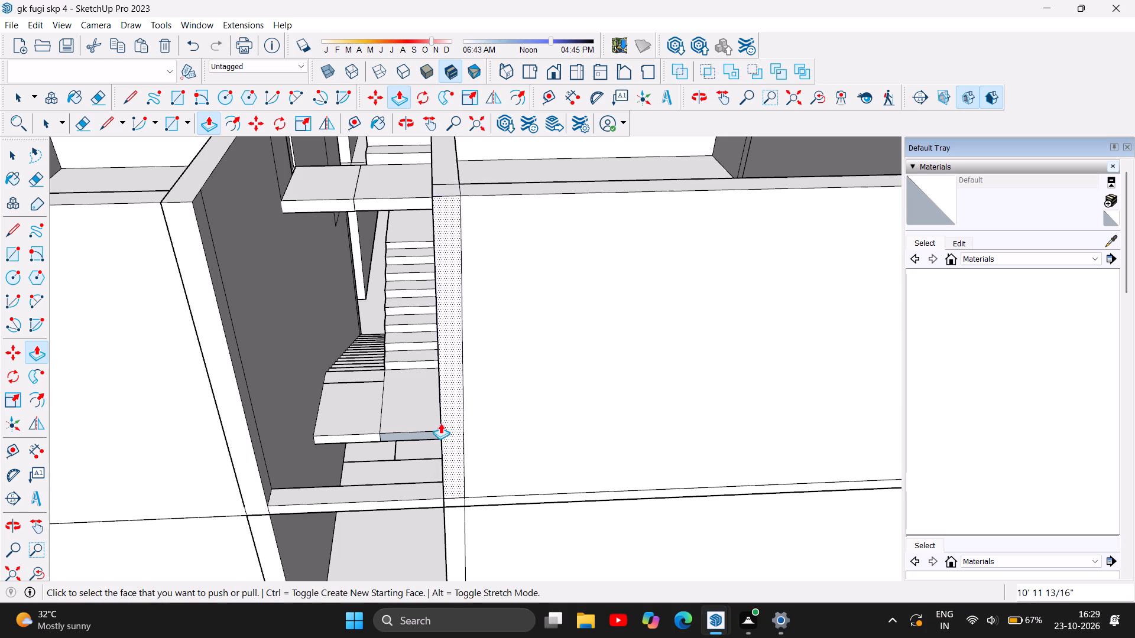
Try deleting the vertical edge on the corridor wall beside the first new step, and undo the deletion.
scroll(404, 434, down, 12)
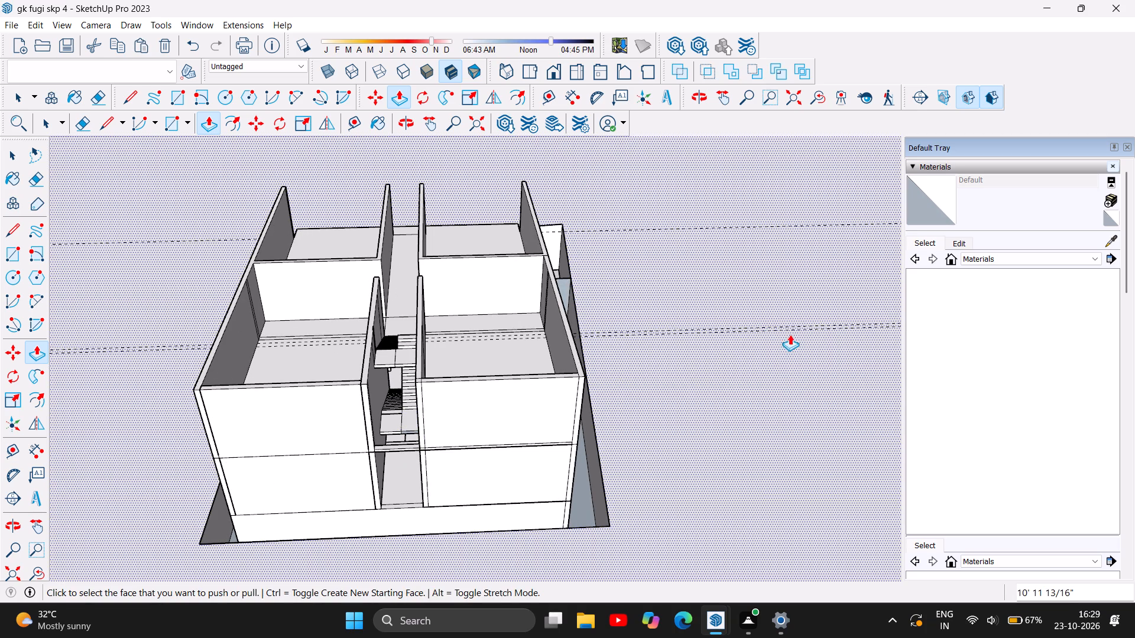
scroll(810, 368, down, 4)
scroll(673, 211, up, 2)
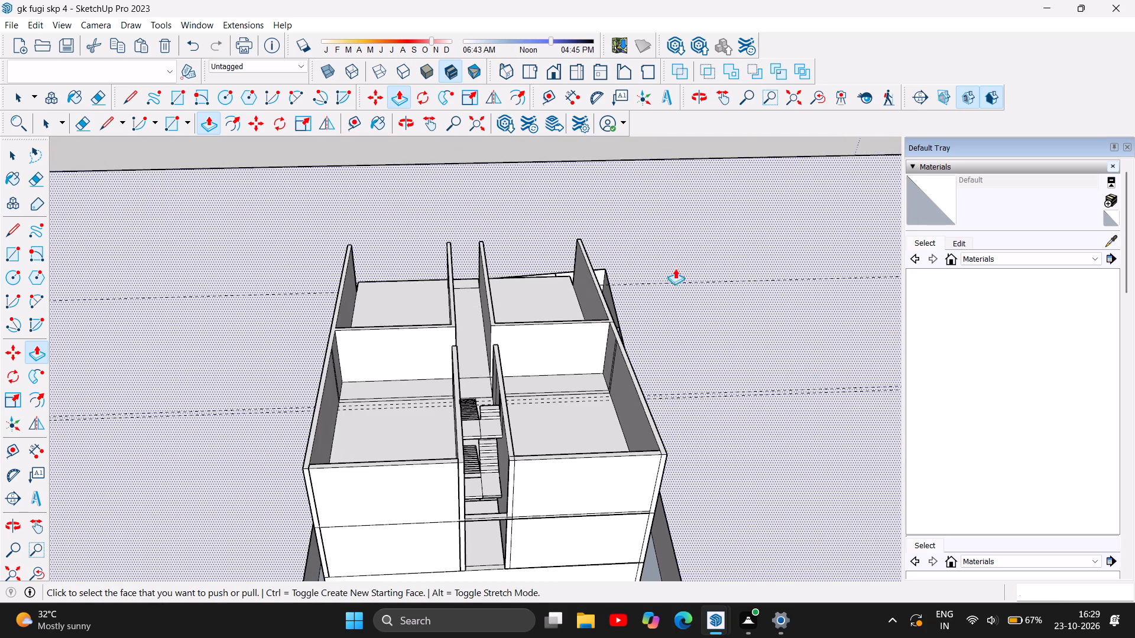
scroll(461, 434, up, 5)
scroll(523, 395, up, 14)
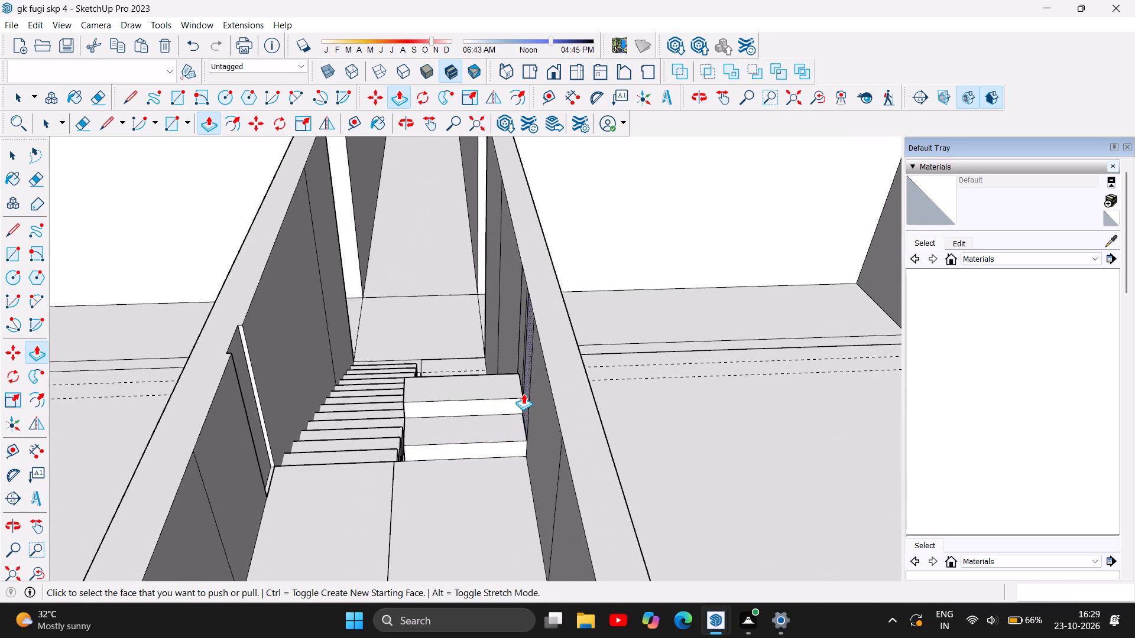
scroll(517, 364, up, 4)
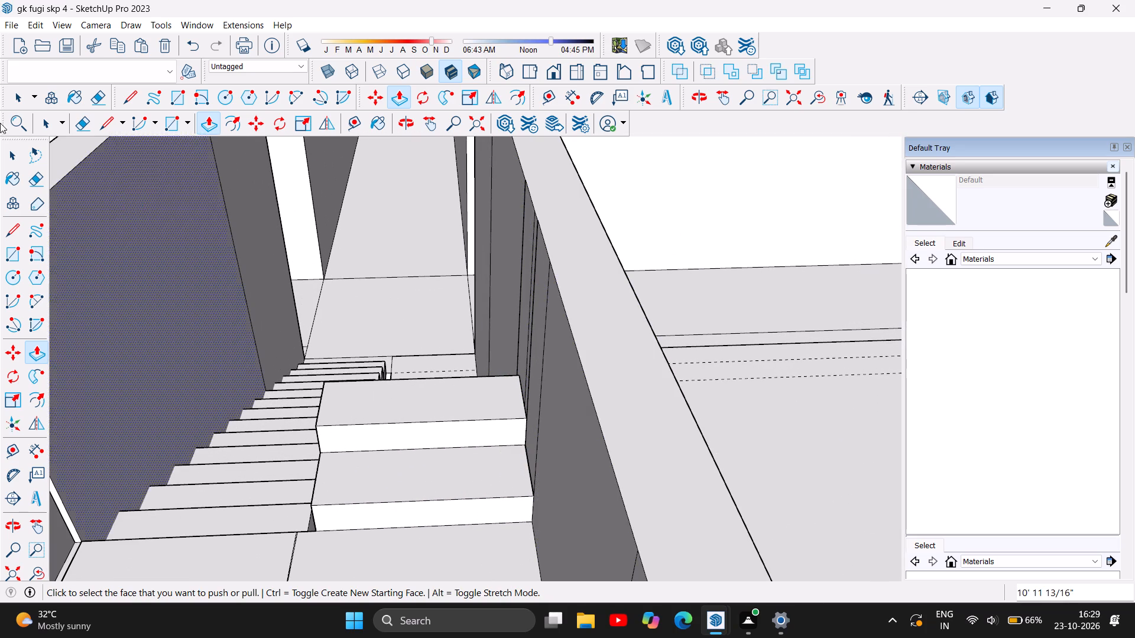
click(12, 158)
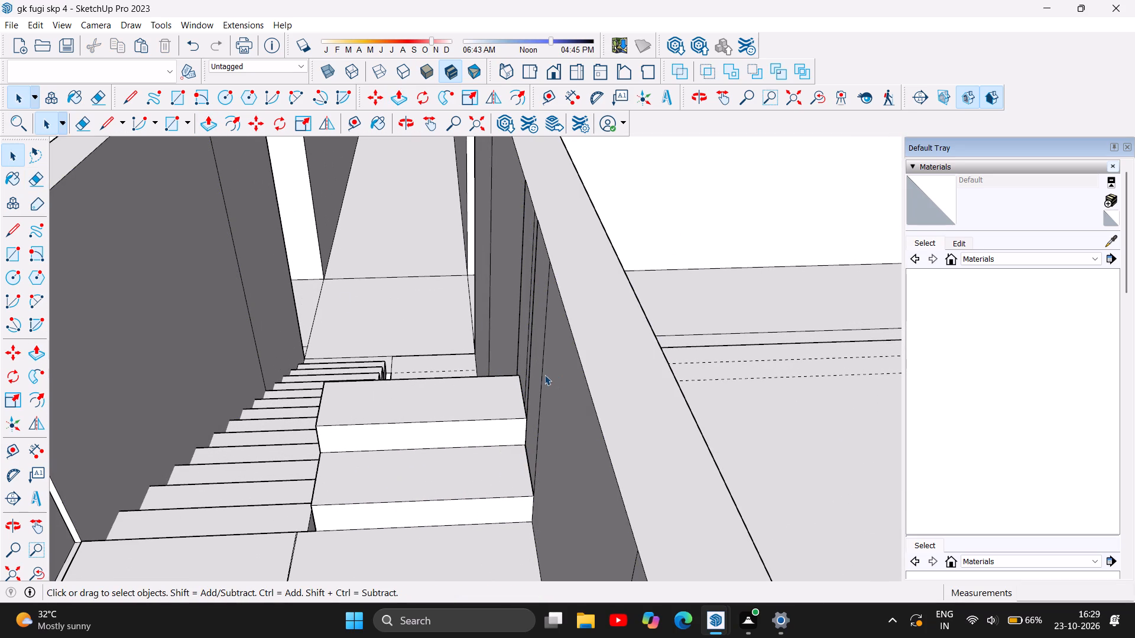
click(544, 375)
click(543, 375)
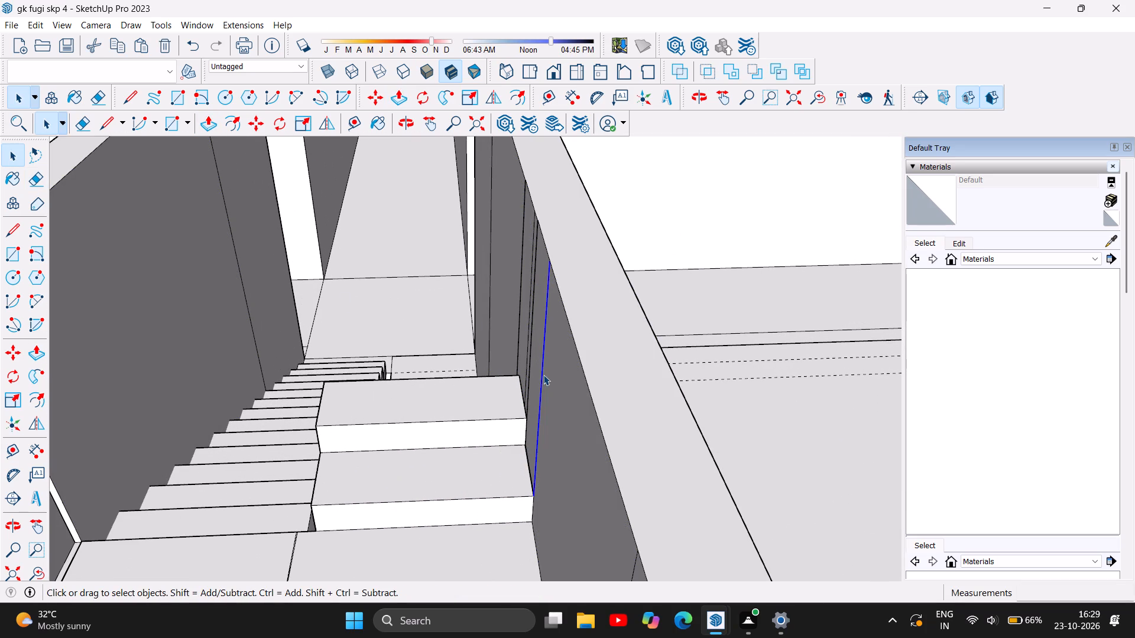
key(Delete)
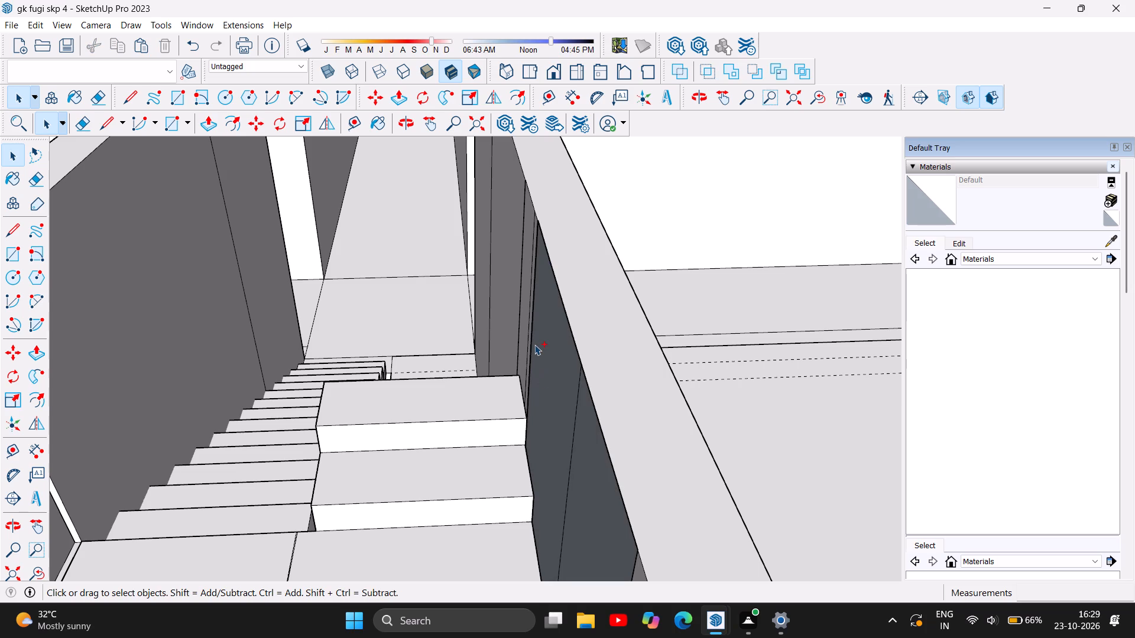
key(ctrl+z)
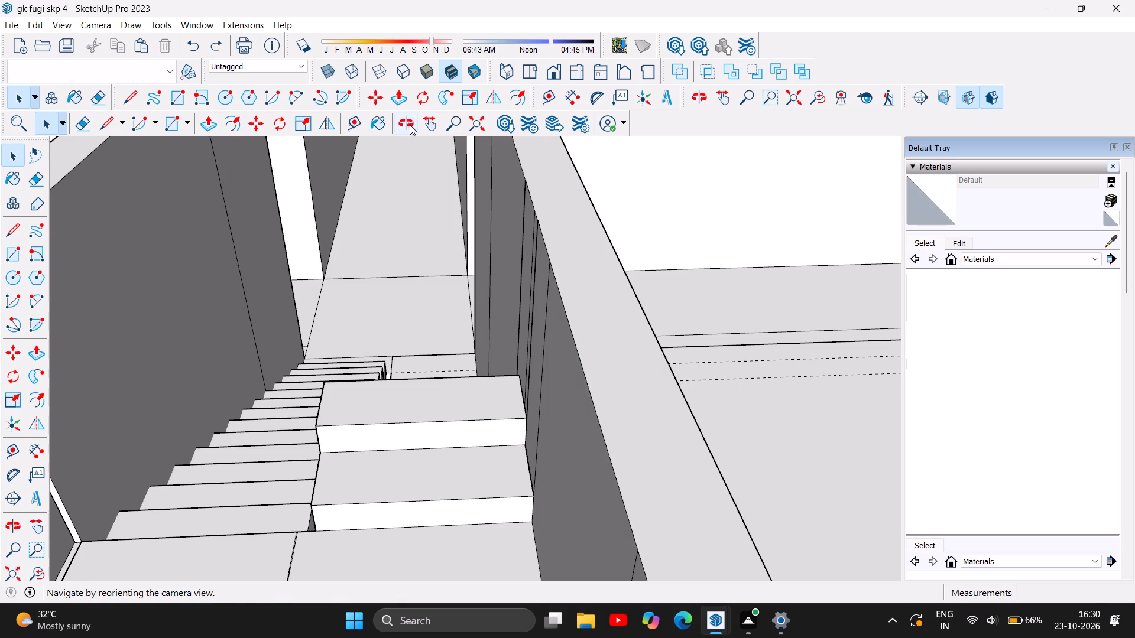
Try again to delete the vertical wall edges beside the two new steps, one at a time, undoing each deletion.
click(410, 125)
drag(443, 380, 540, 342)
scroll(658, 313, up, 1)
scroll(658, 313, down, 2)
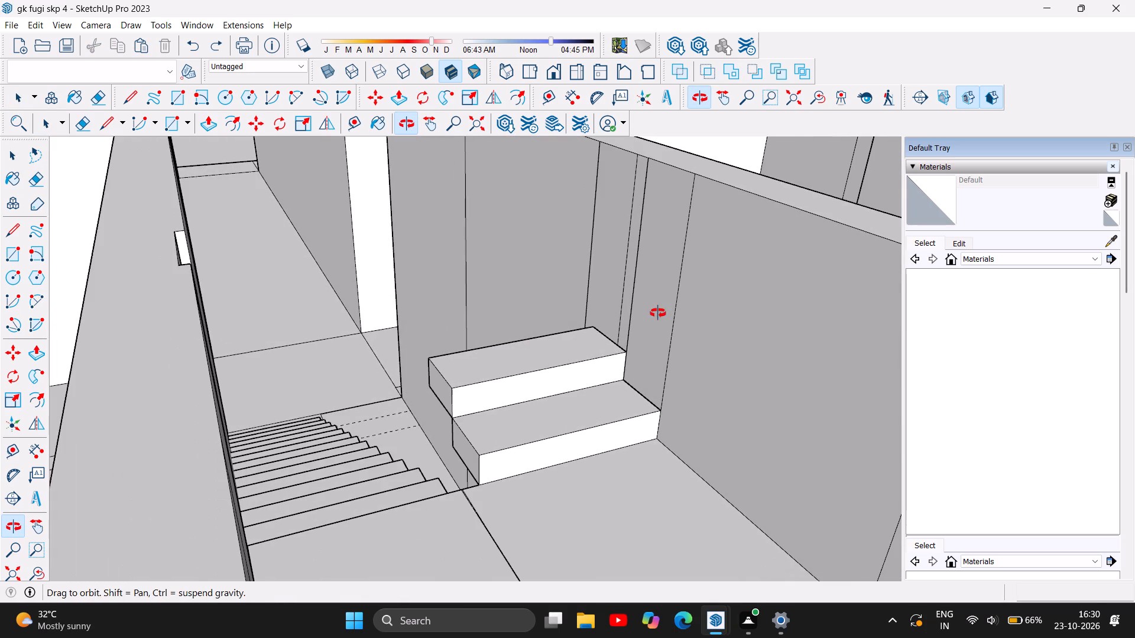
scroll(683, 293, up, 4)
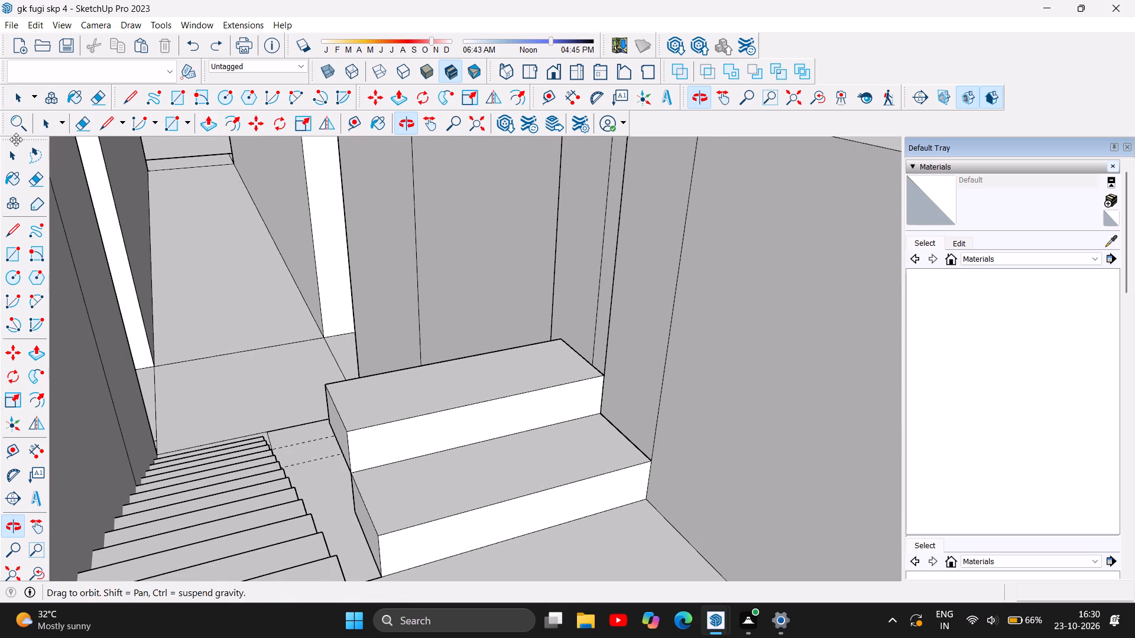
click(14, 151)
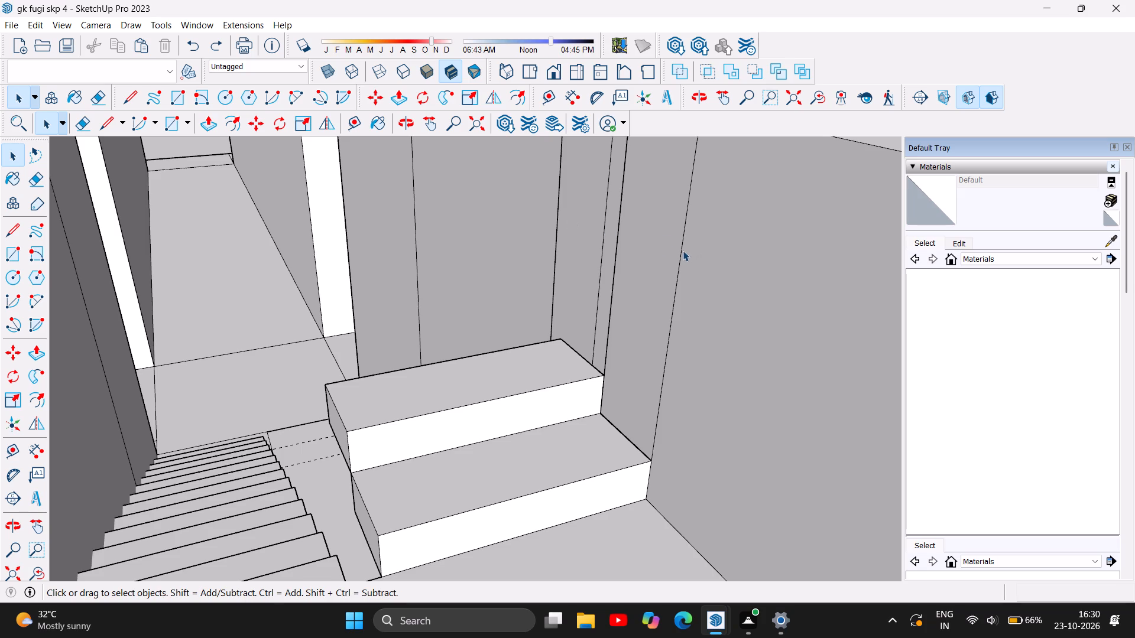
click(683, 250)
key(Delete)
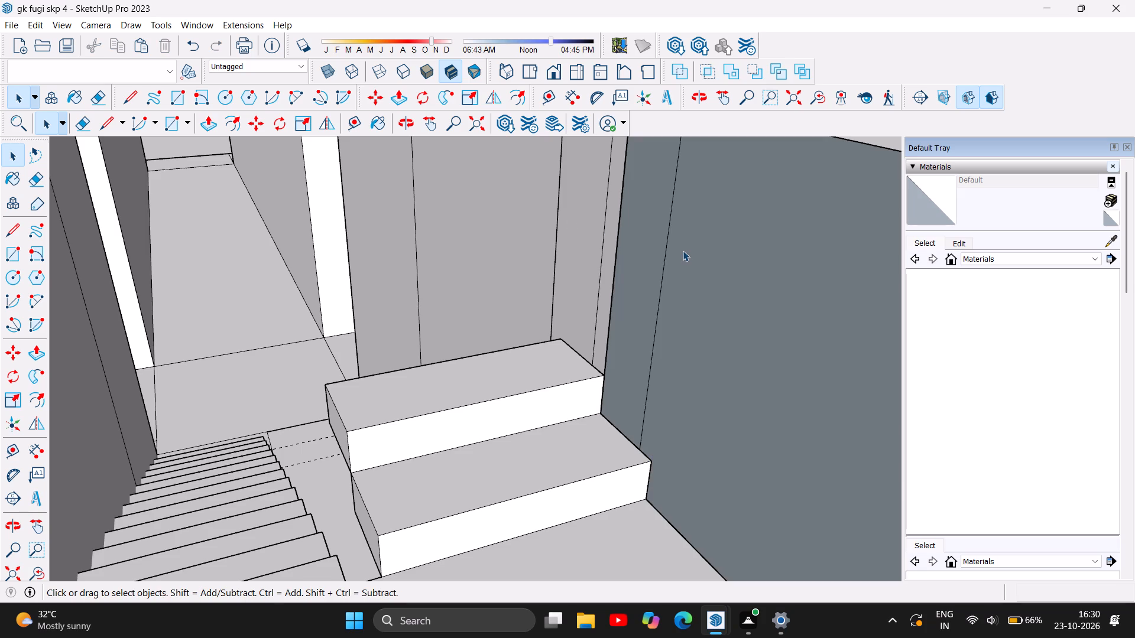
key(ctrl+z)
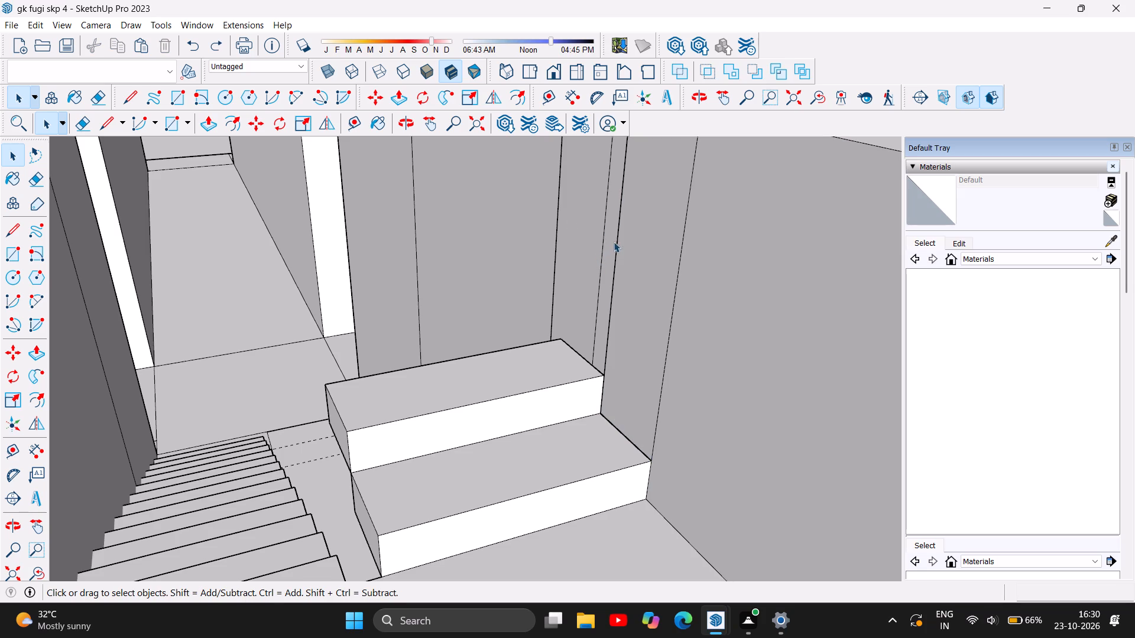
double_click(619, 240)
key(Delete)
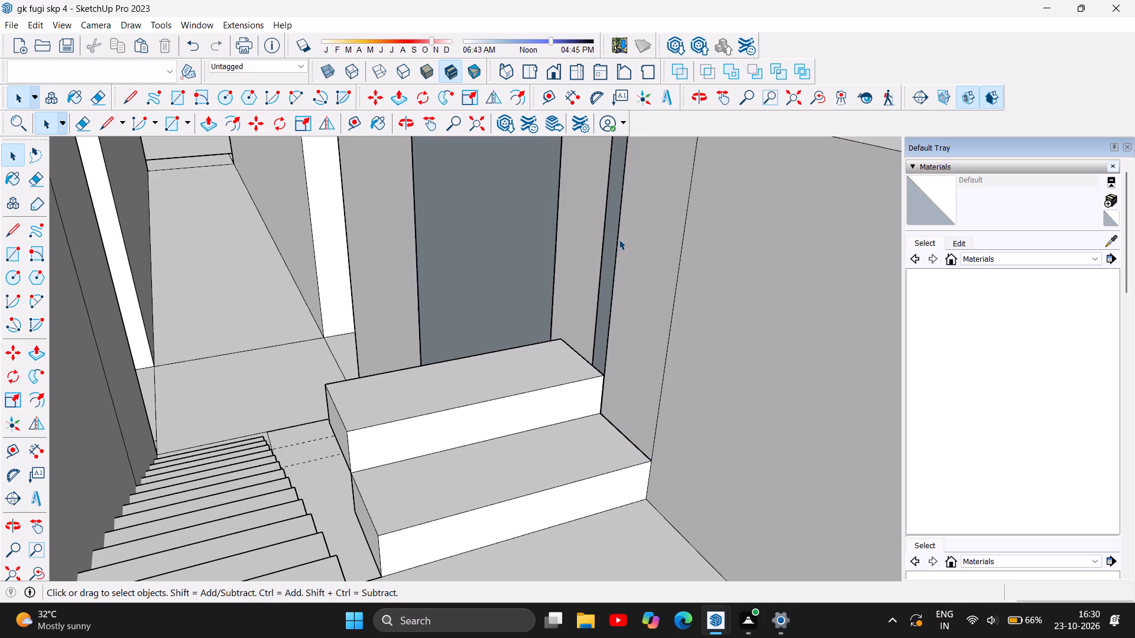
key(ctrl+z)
Delete the leftover vertical edge on the room-side face of the stair-side corridor wall.
scroll(455, 402, down, 9)
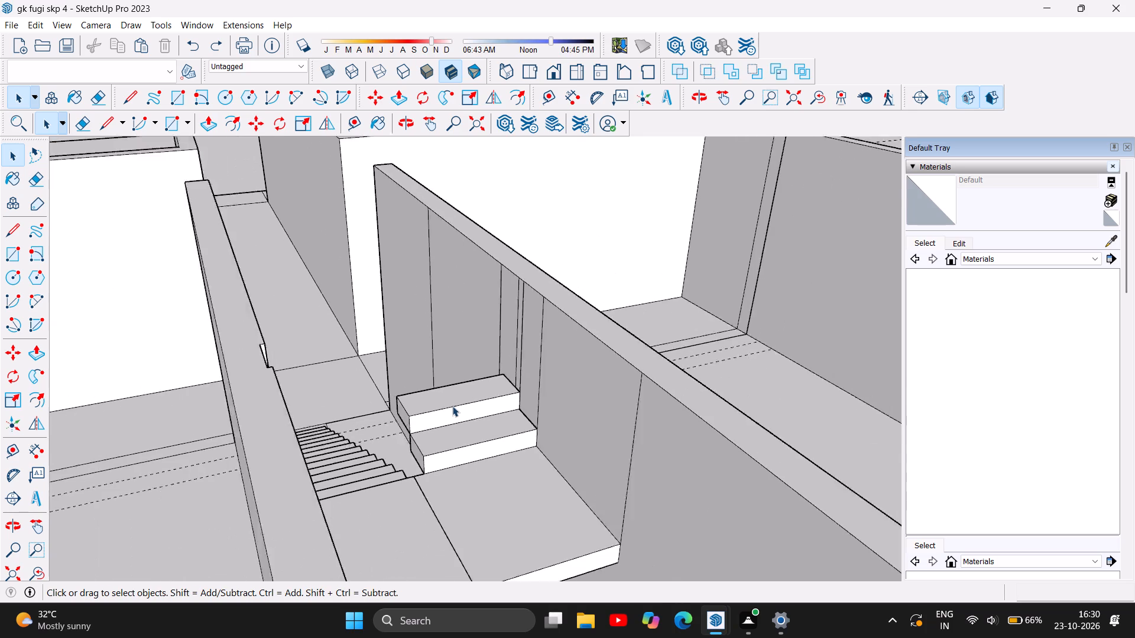
scroll(452, 406, down, 3)
scroll(560, 286, up, 5)
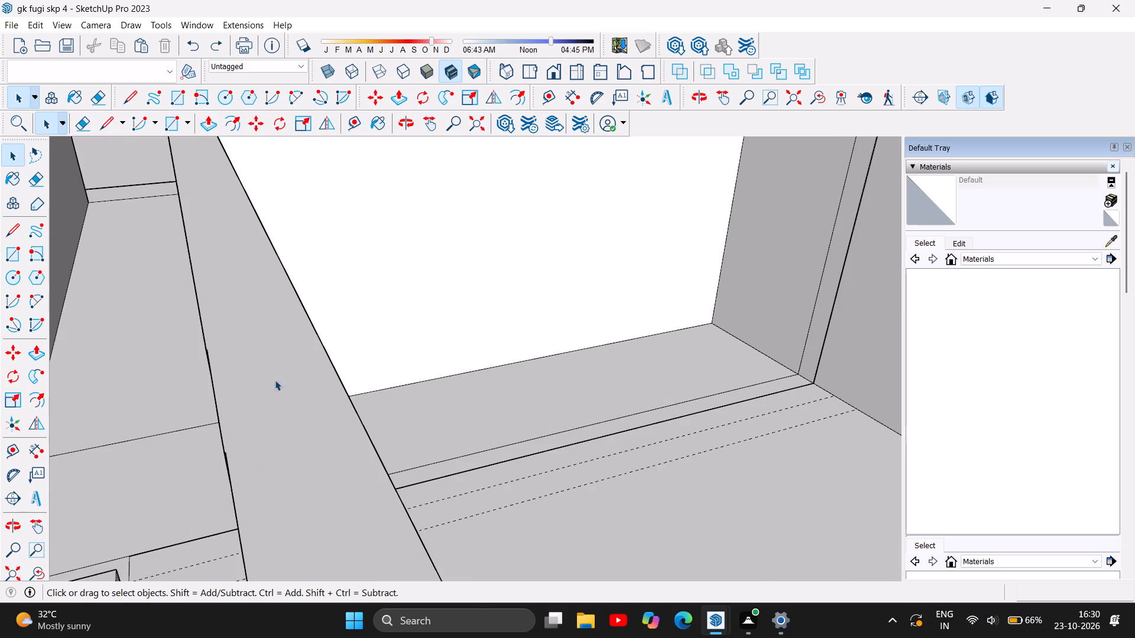
scroll(288, 422, down, 19)
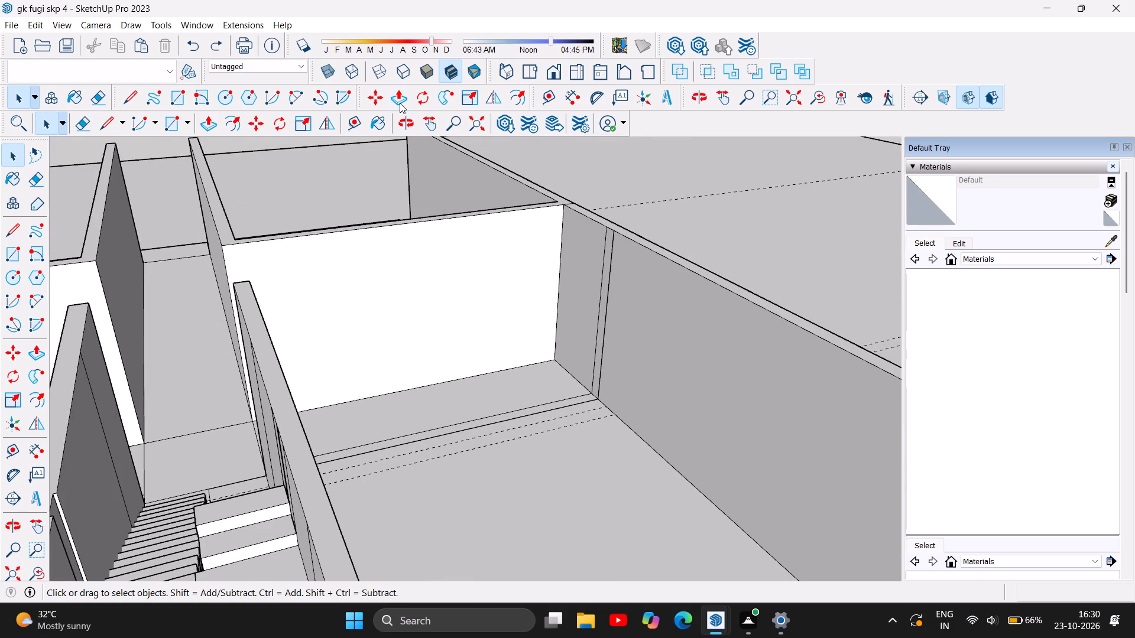
click(402, 119)
drag(578, 431, 388, 405)
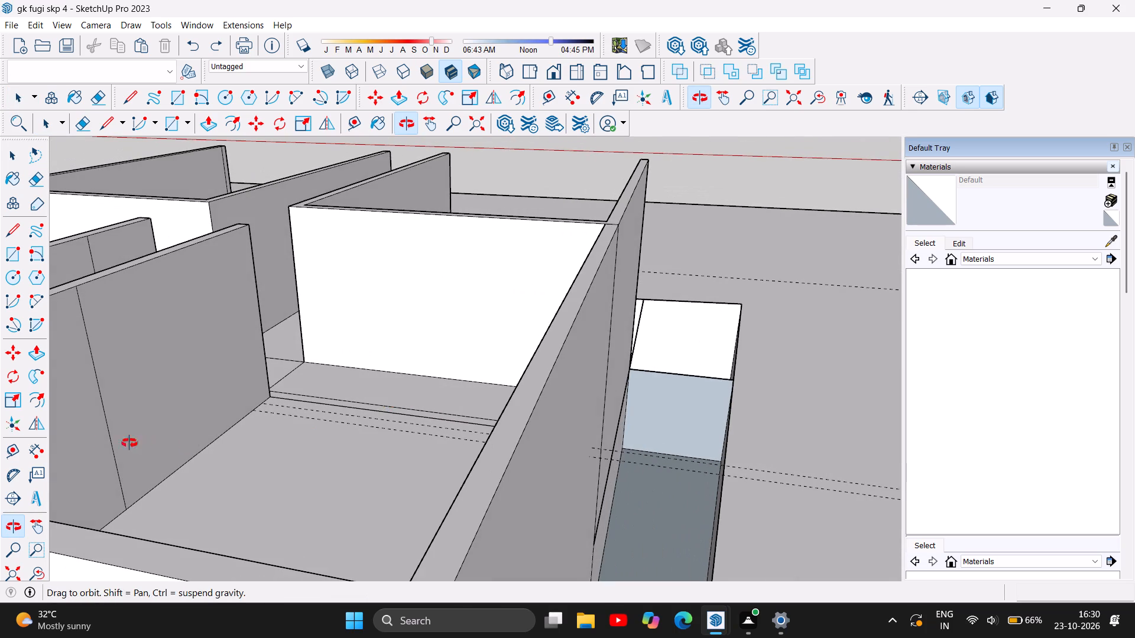
scroll(82, 432, up, 2)
click(14, 157)
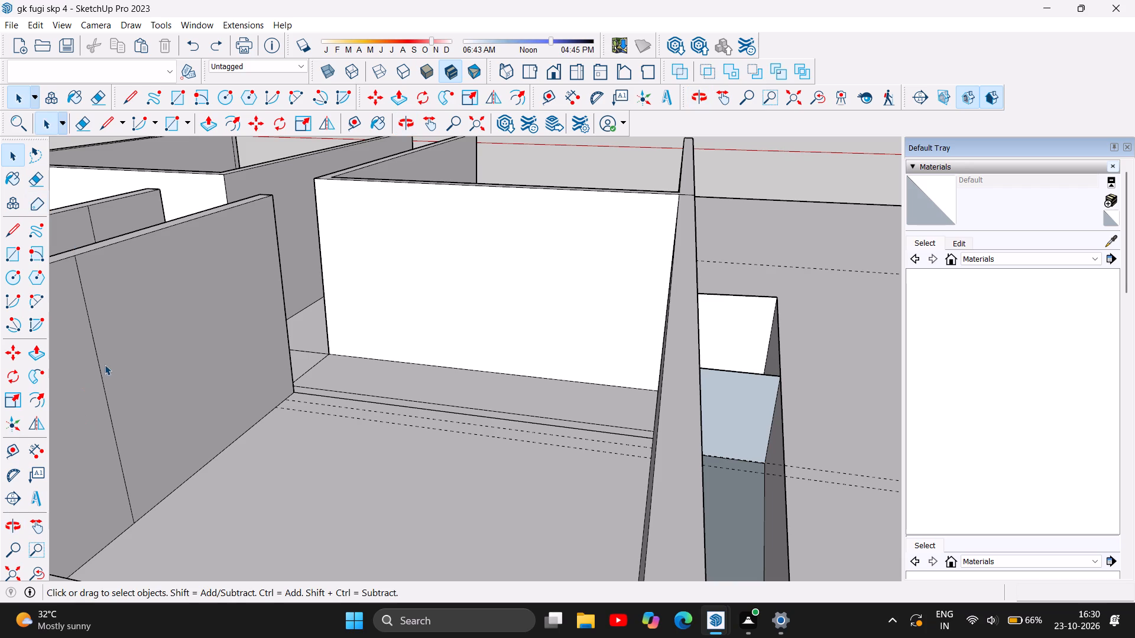
click(98, 363)
key(Delete)
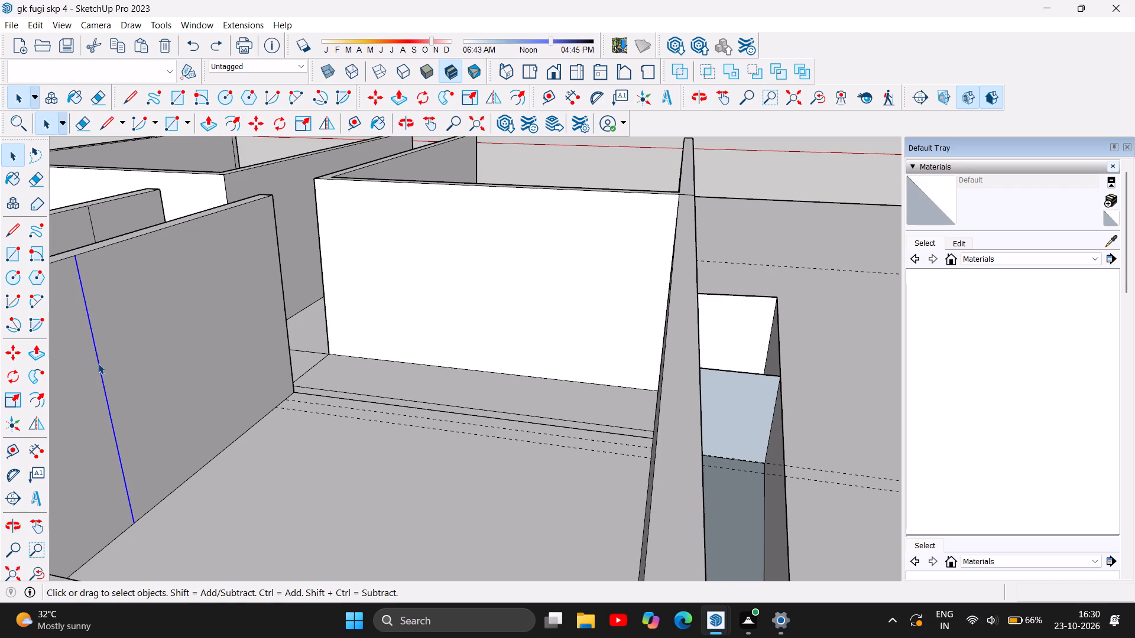
Delete the vertical edge on the corridor wall rising from the landing's outer corner.
click(404, 123)
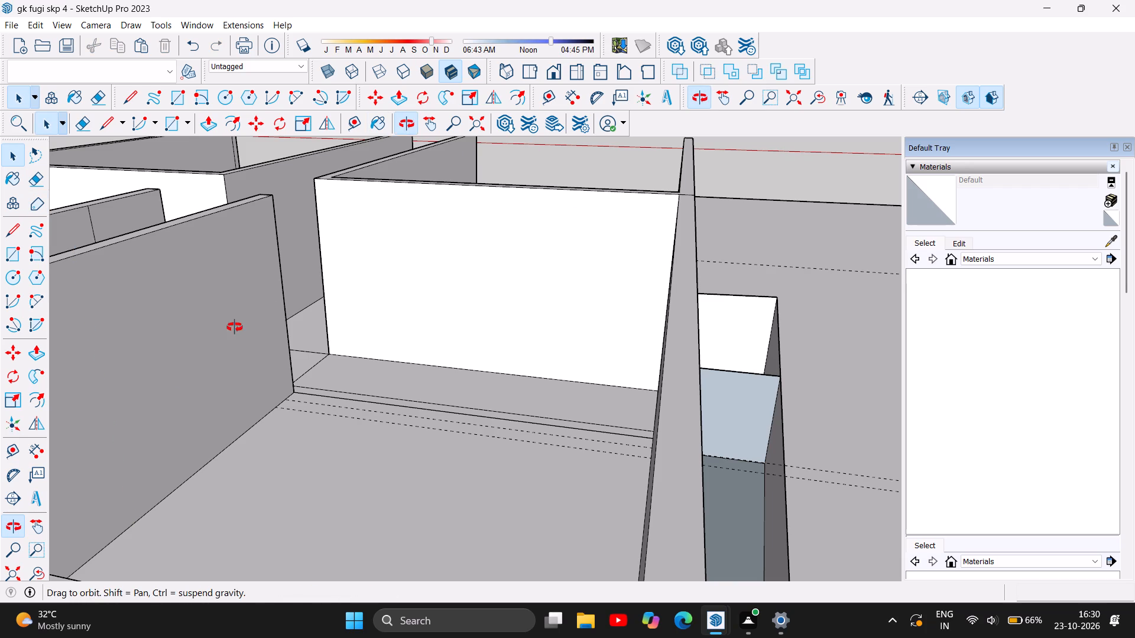
drag(236, 324, 526, 340)
scroll(734, 483, up, 1)
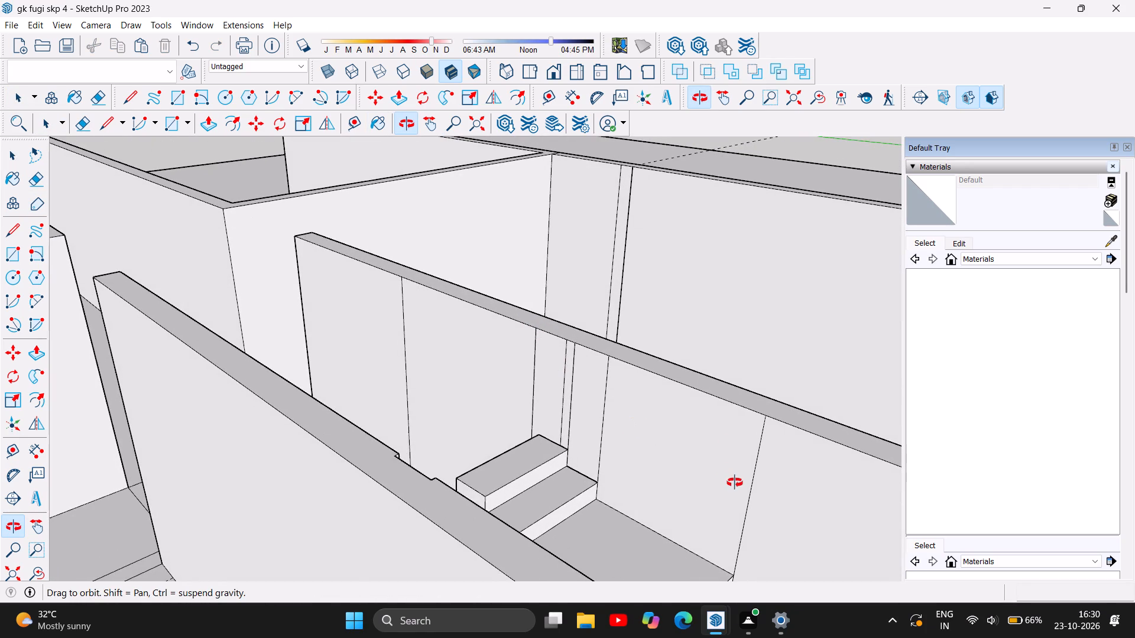
scroll(713, 393, down, 5)
scroll(794, 571, up, 7)
scroll(709, 522, up, 5)
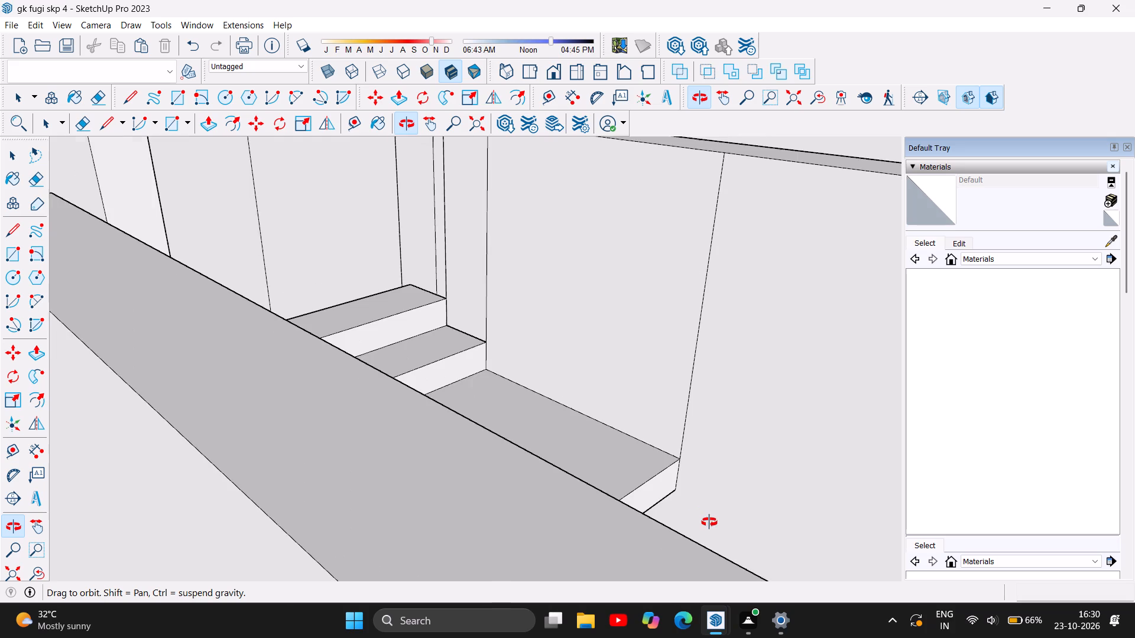
scroll(699, 506, up, 5)
click(5, 161)
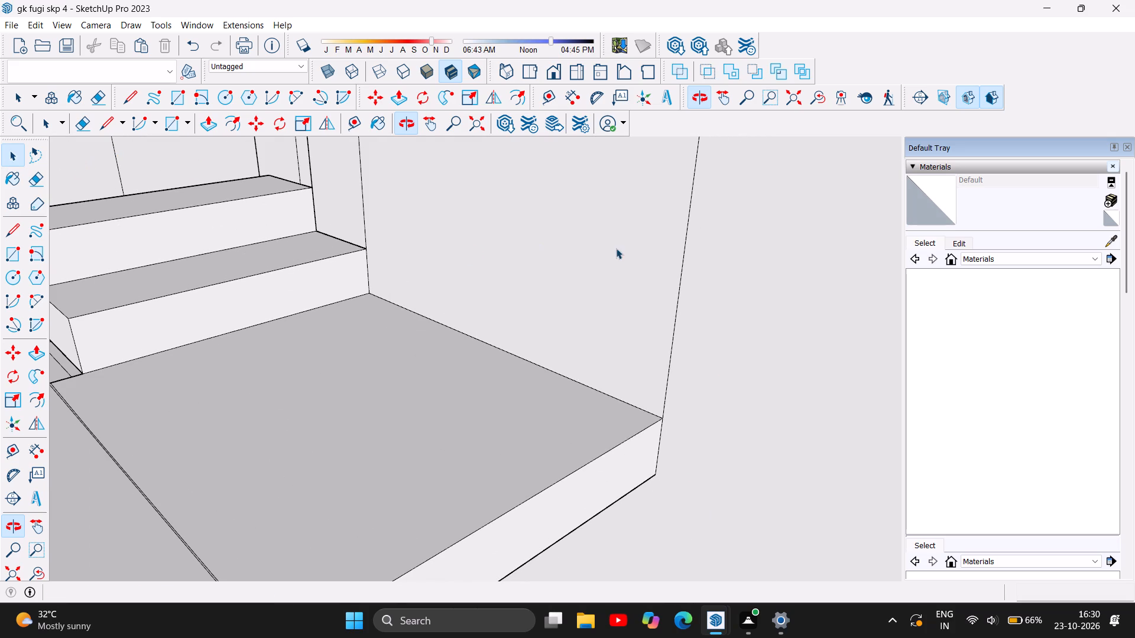
double_click(681, 271)
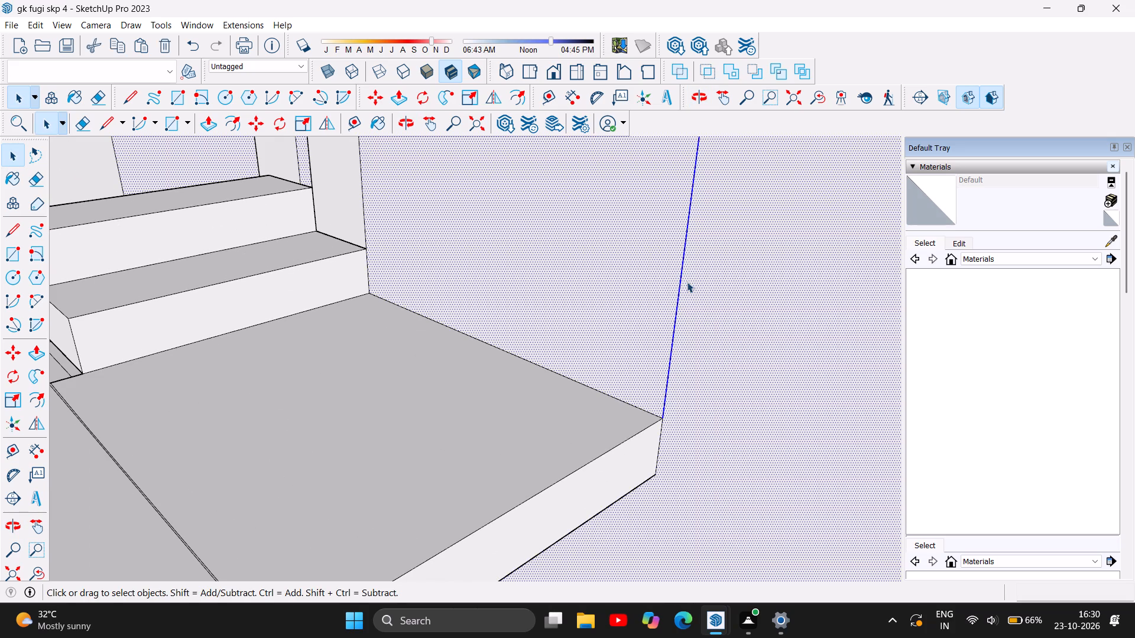
click(677, 289)
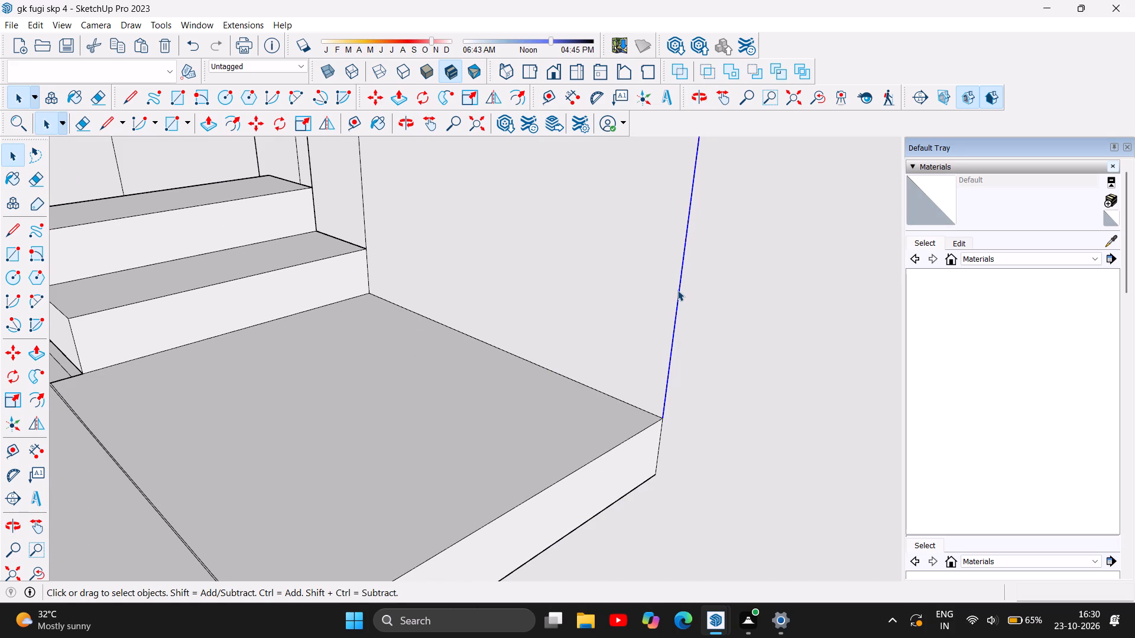
key(Delete)
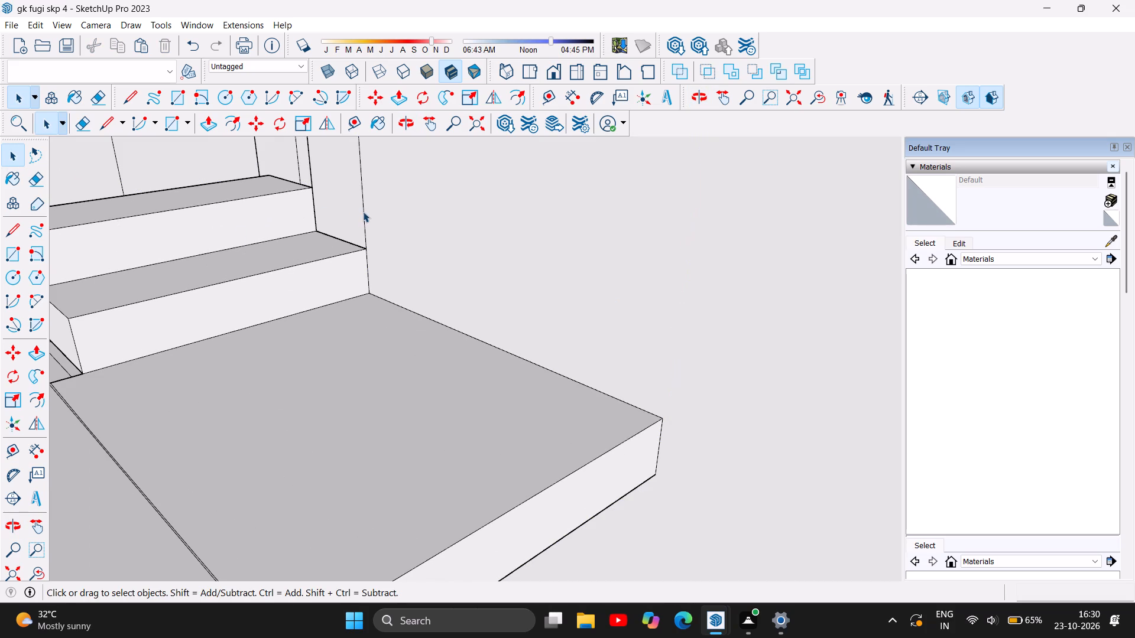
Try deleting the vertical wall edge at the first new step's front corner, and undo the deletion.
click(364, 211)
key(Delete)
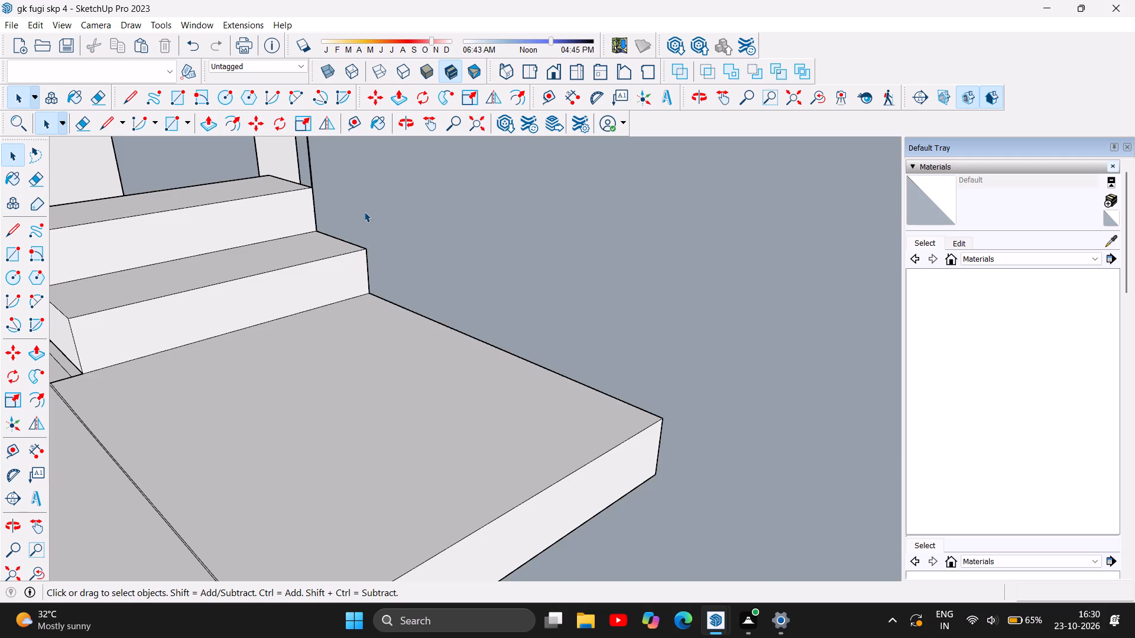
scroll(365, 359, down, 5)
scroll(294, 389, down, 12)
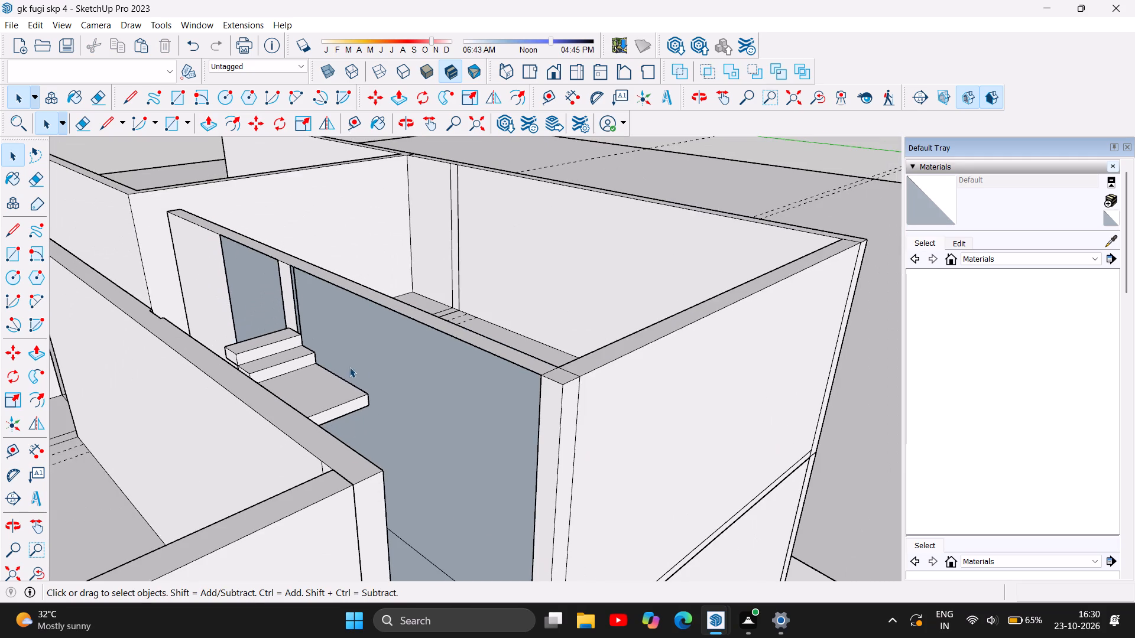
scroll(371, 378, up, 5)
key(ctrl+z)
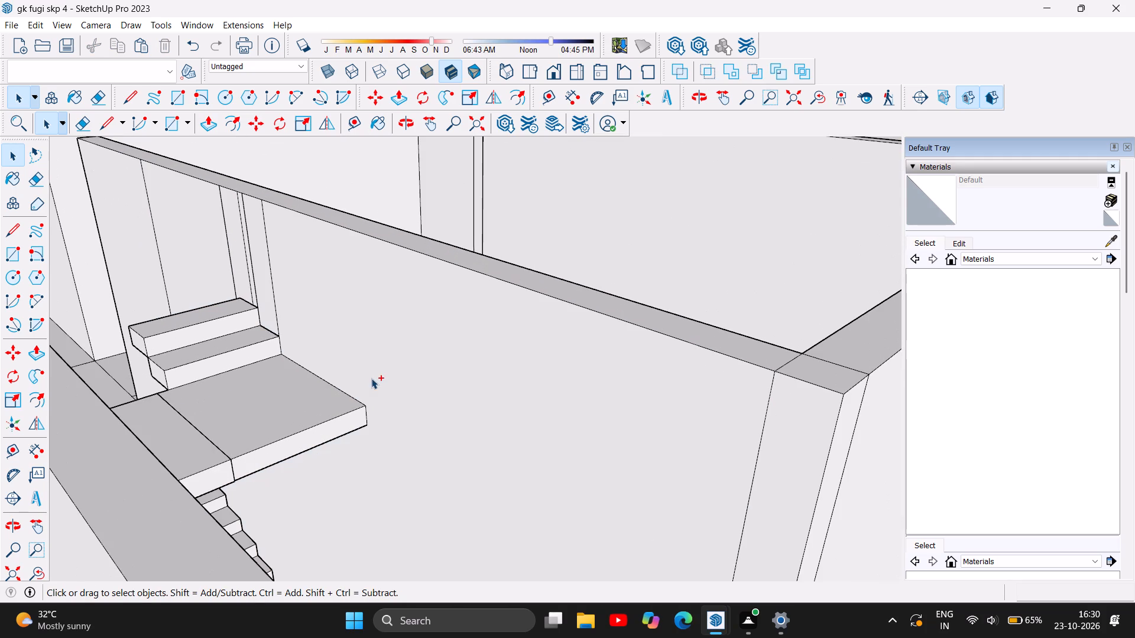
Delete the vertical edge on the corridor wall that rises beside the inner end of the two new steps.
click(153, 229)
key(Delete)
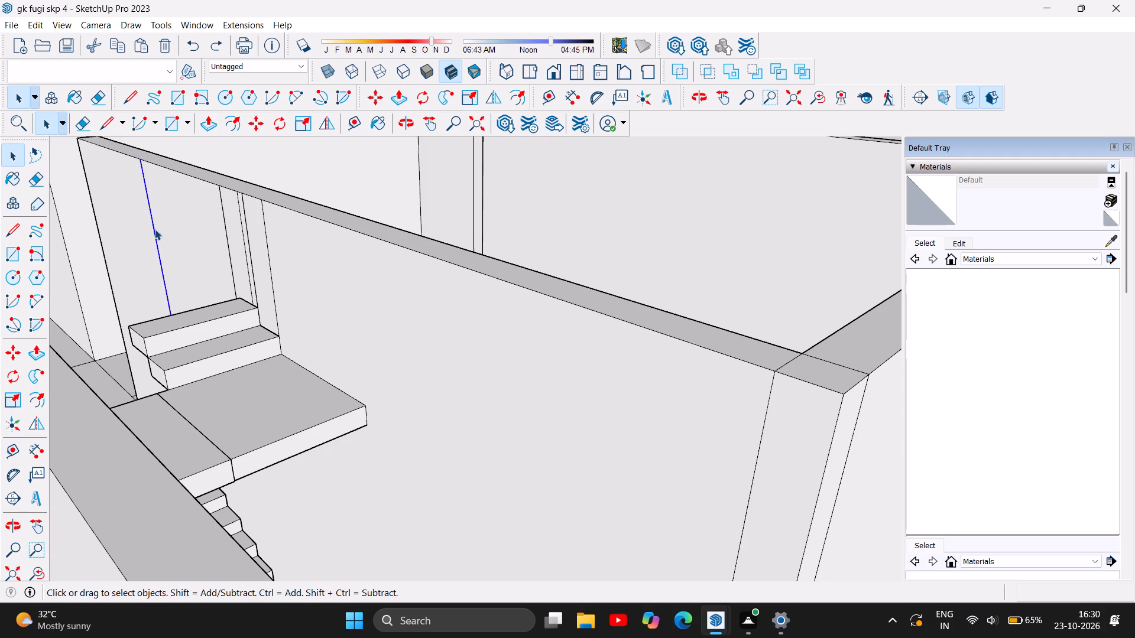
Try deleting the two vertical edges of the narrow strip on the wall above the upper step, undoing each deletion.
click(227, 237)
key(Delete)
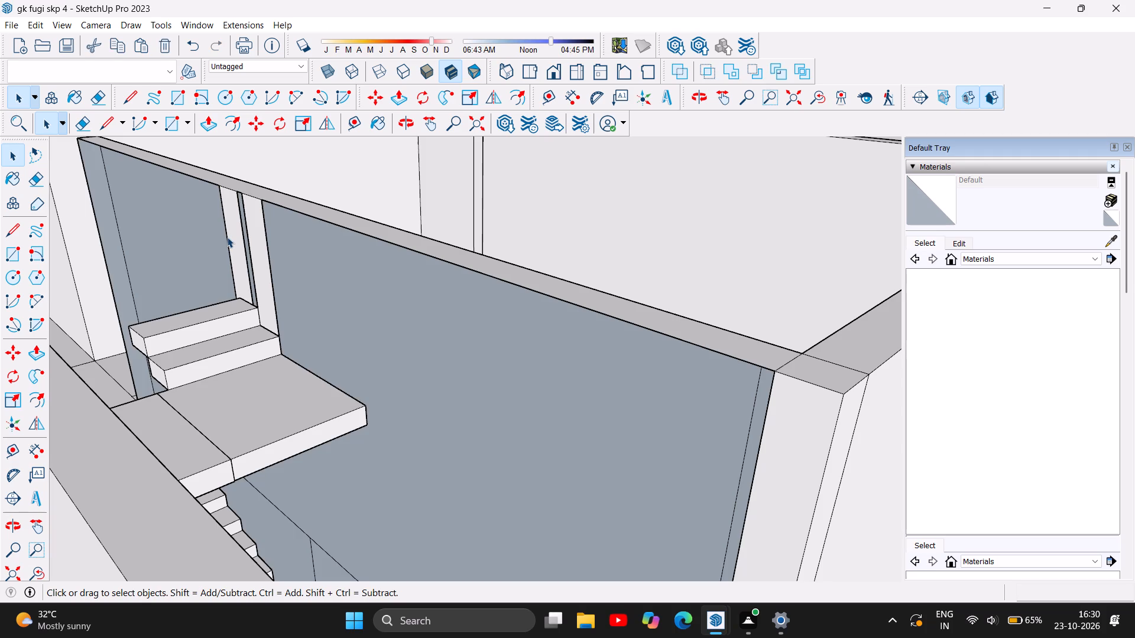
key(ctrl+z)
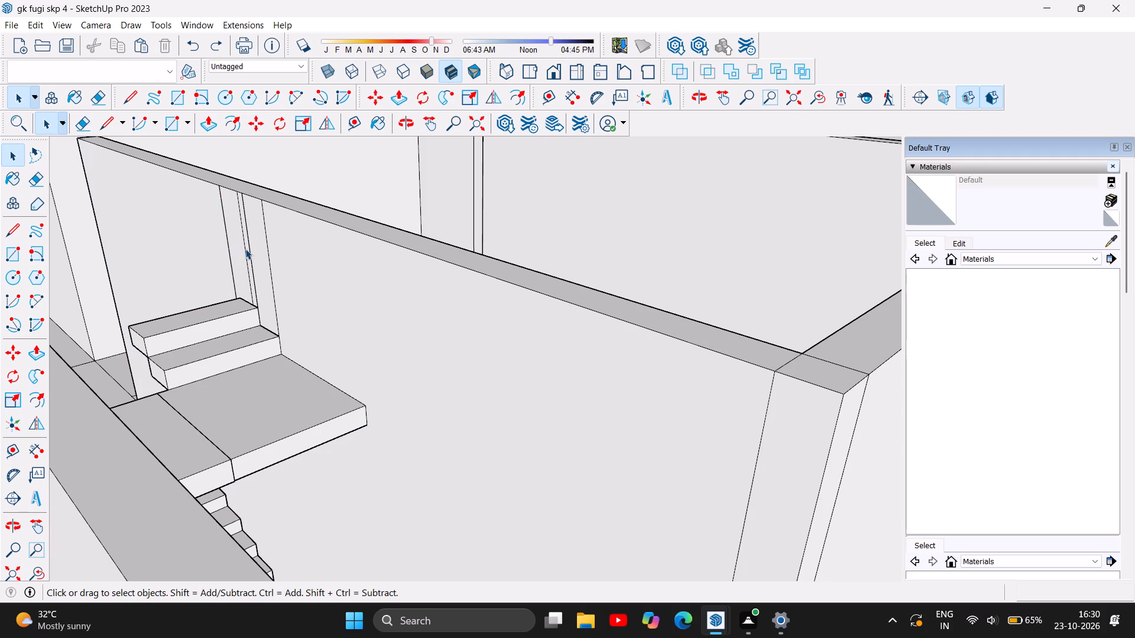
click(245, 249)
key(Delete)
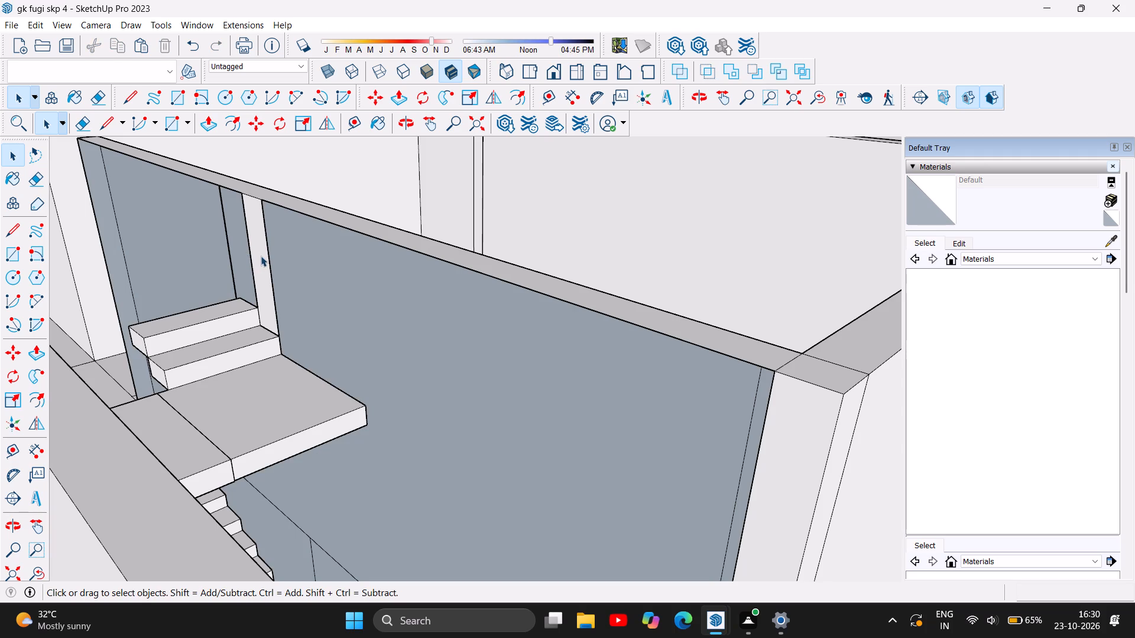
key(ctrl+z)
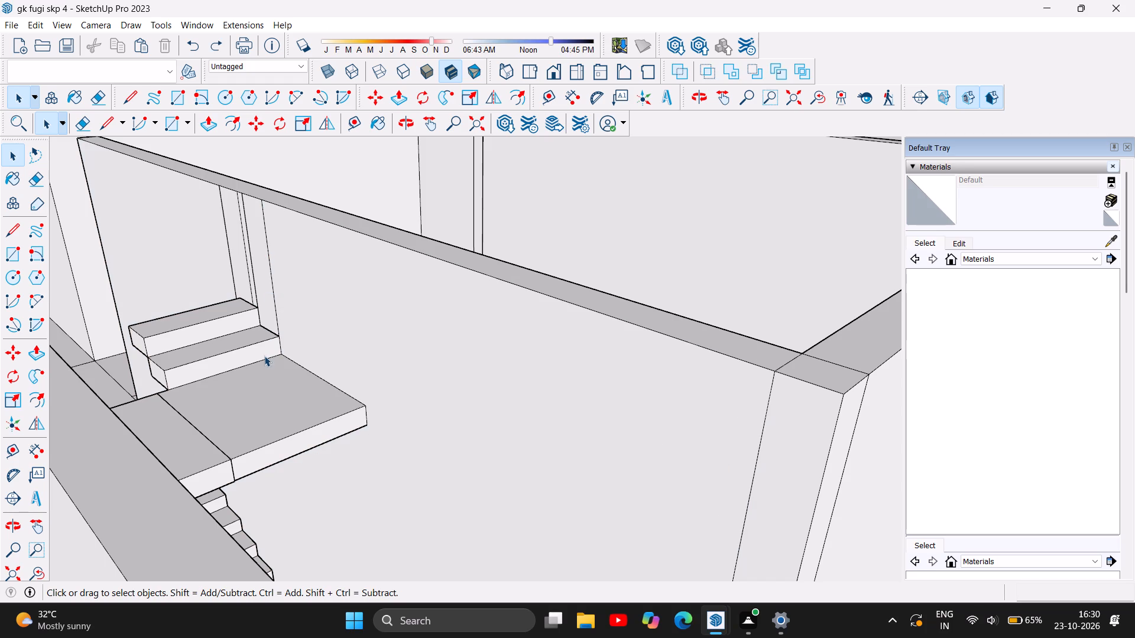
Undo the recent wall edge deletions, the corridor wall raises and both new steps above the landing.
key(ctrl+z)
key(ctrl+z)
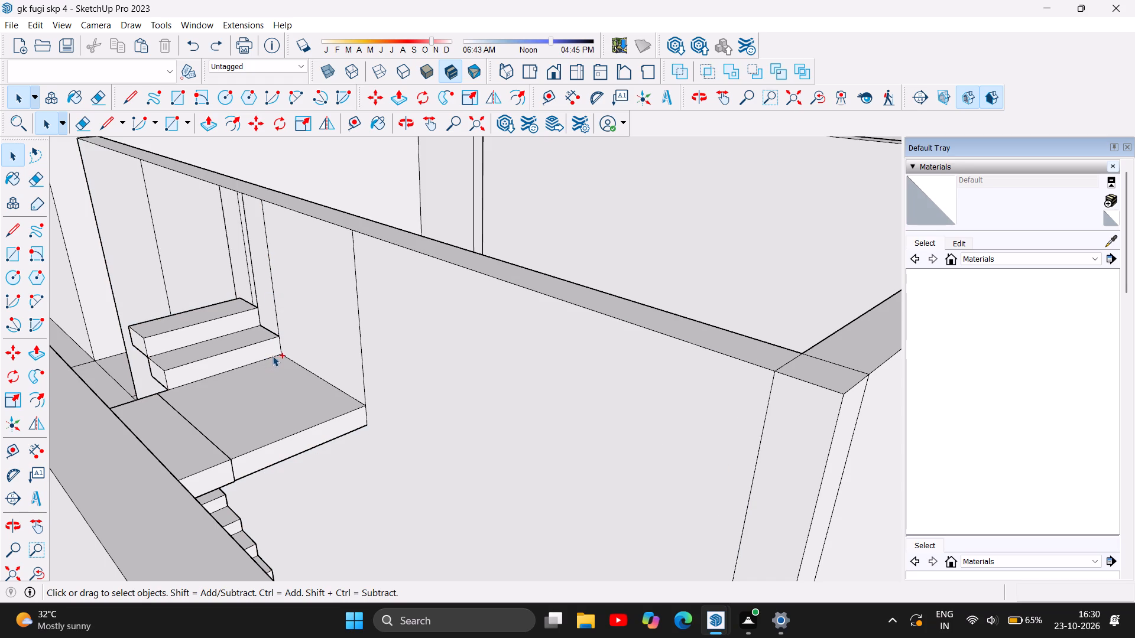
key(ctrl+z)
key(ctrl+z)
key(ctrl+z)
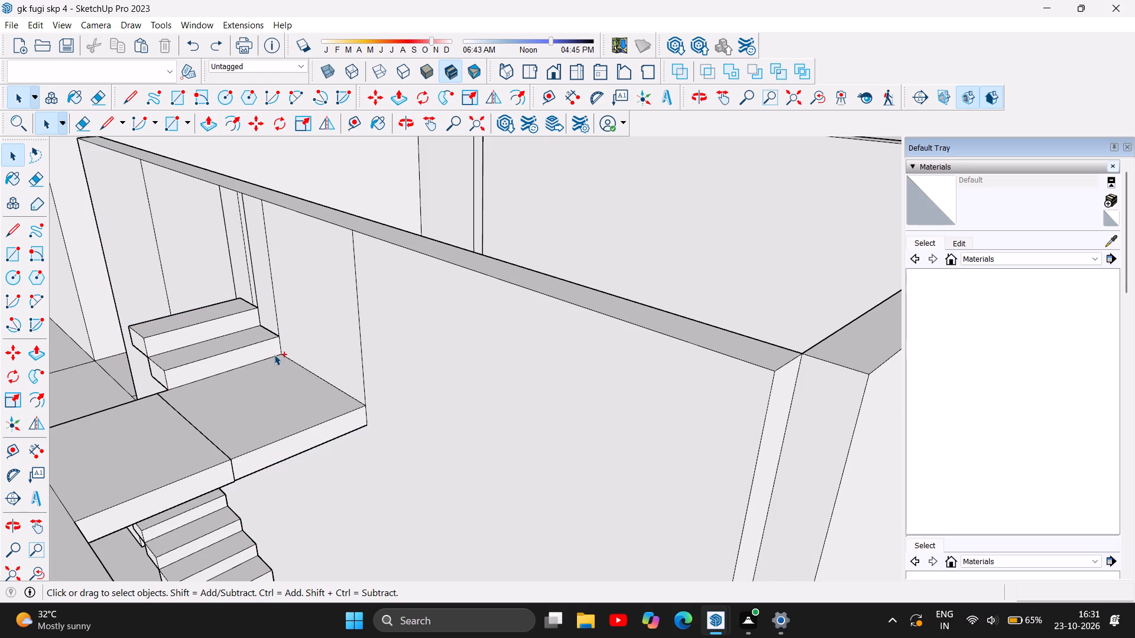
key(ctrl+z)
scroll(320, 350, down, 5)
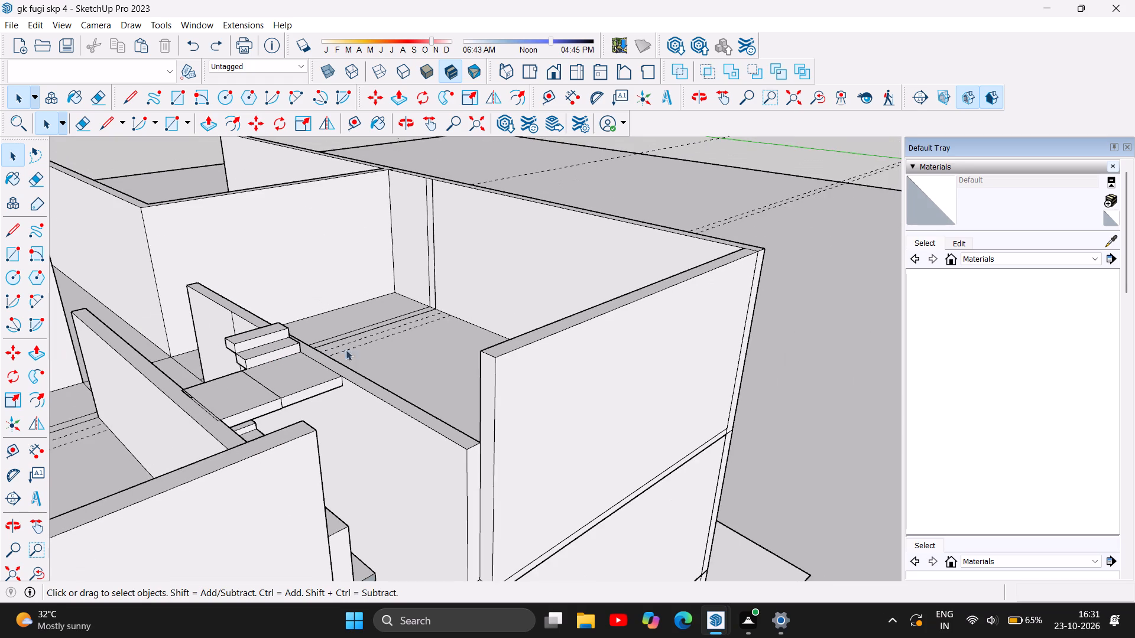
key(ctrl+z)
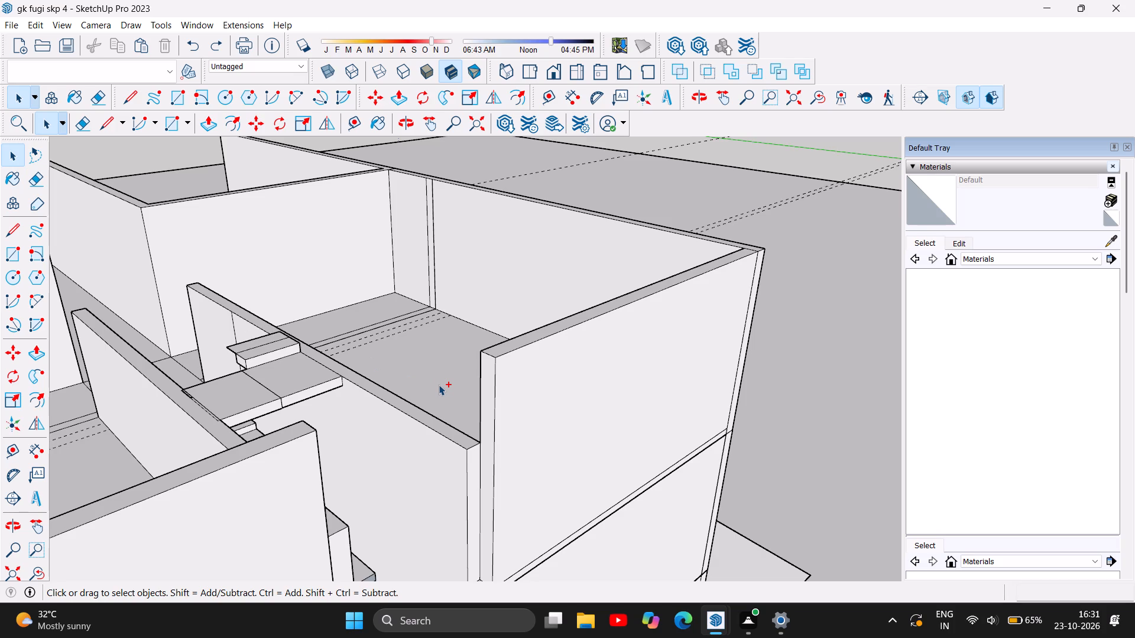
key(ctrl+z)
key(ctrl+z)
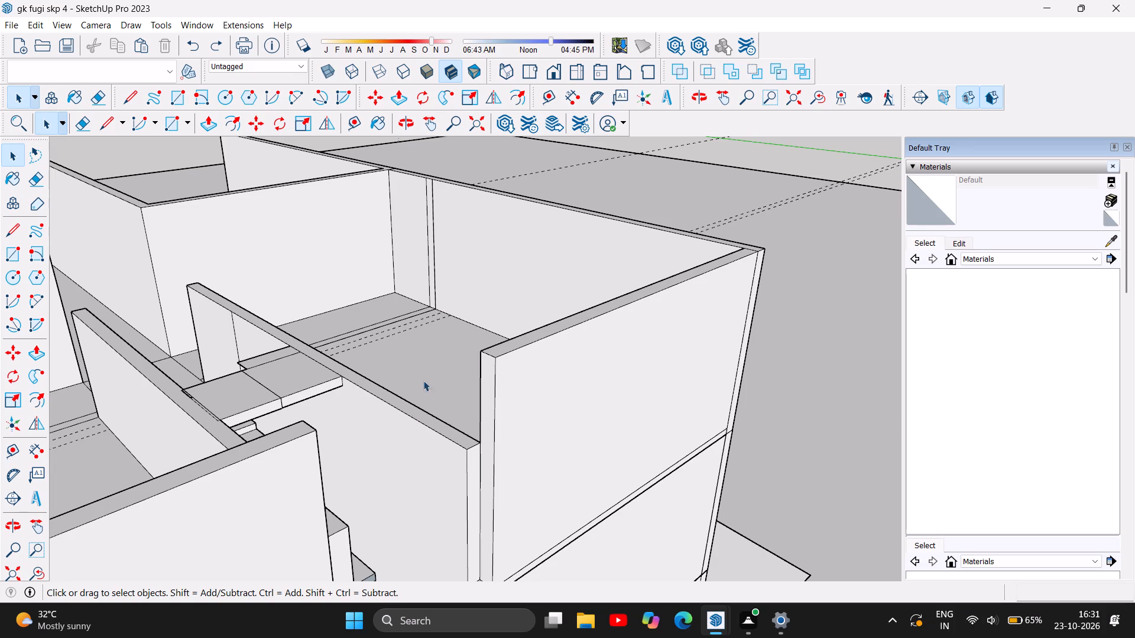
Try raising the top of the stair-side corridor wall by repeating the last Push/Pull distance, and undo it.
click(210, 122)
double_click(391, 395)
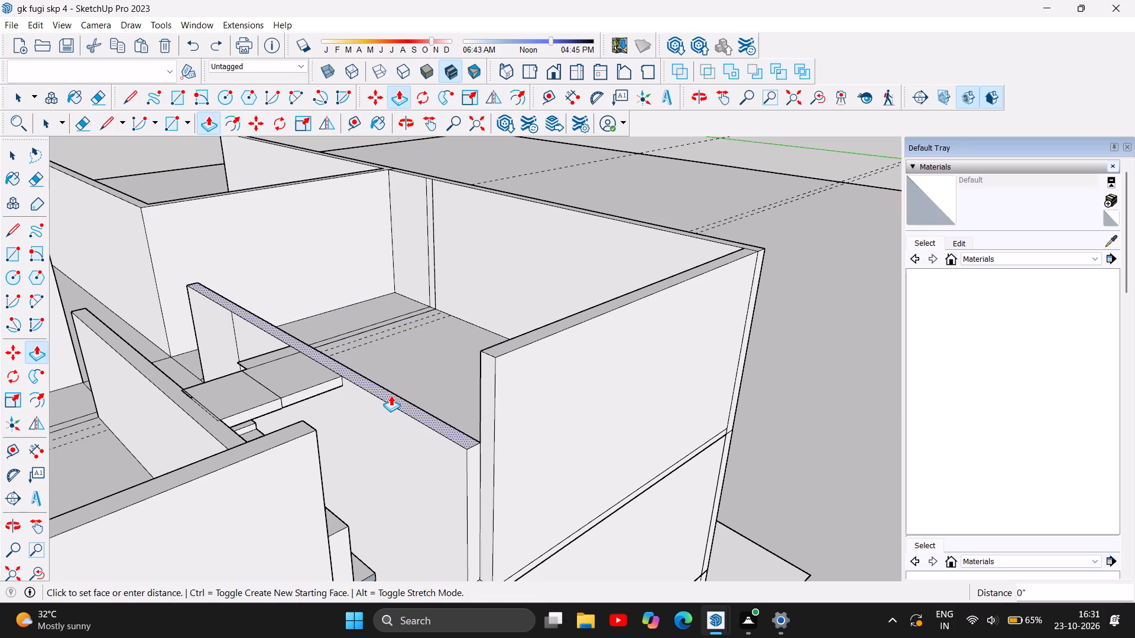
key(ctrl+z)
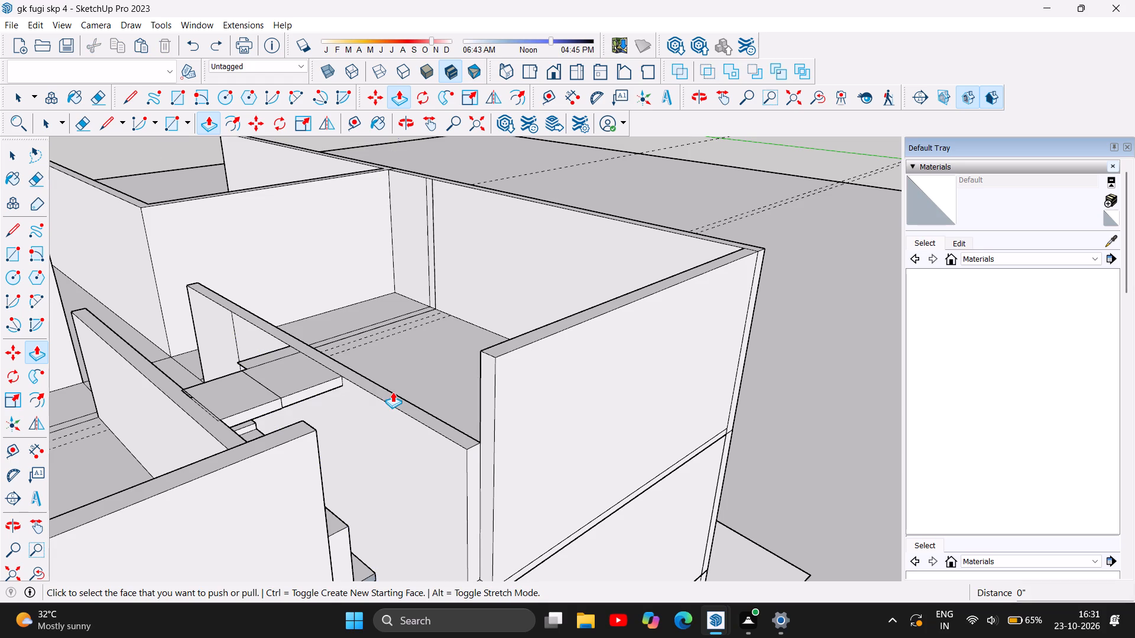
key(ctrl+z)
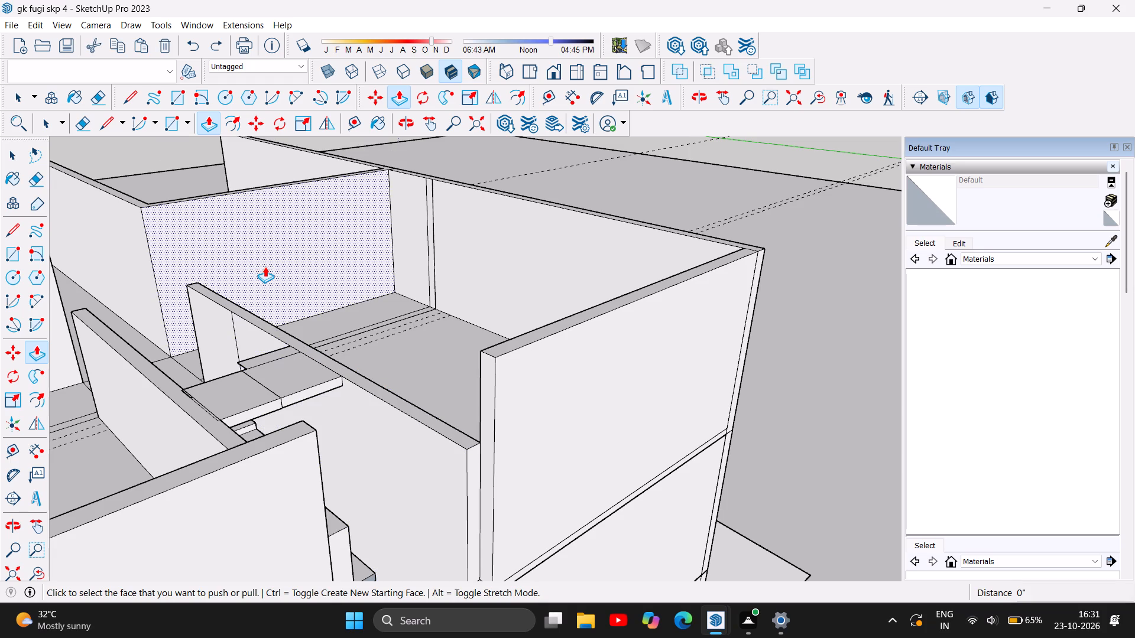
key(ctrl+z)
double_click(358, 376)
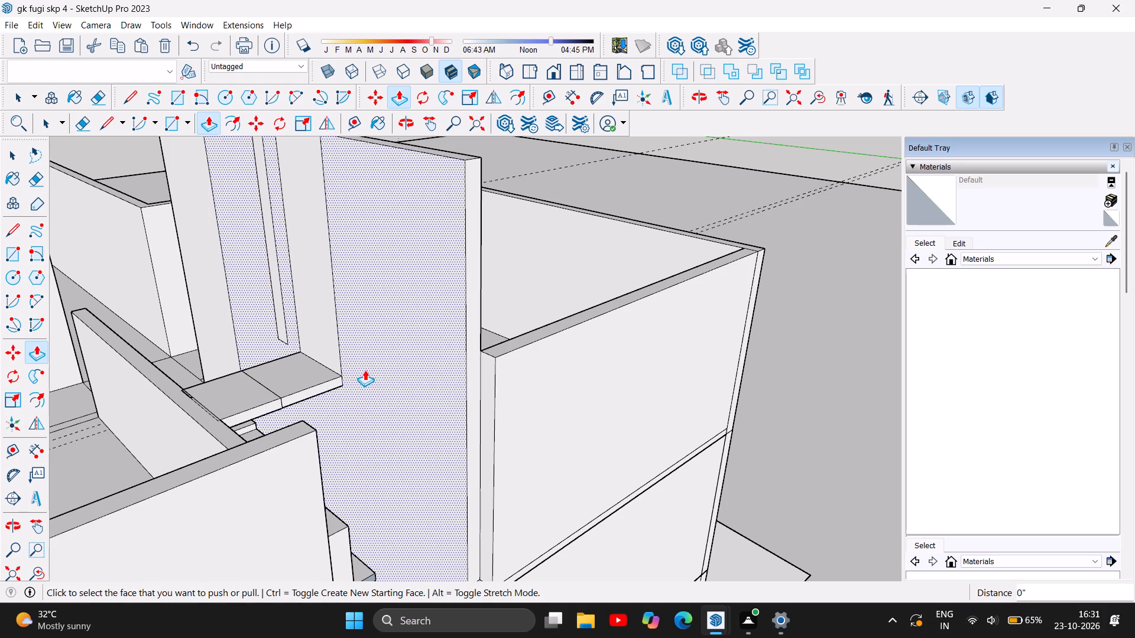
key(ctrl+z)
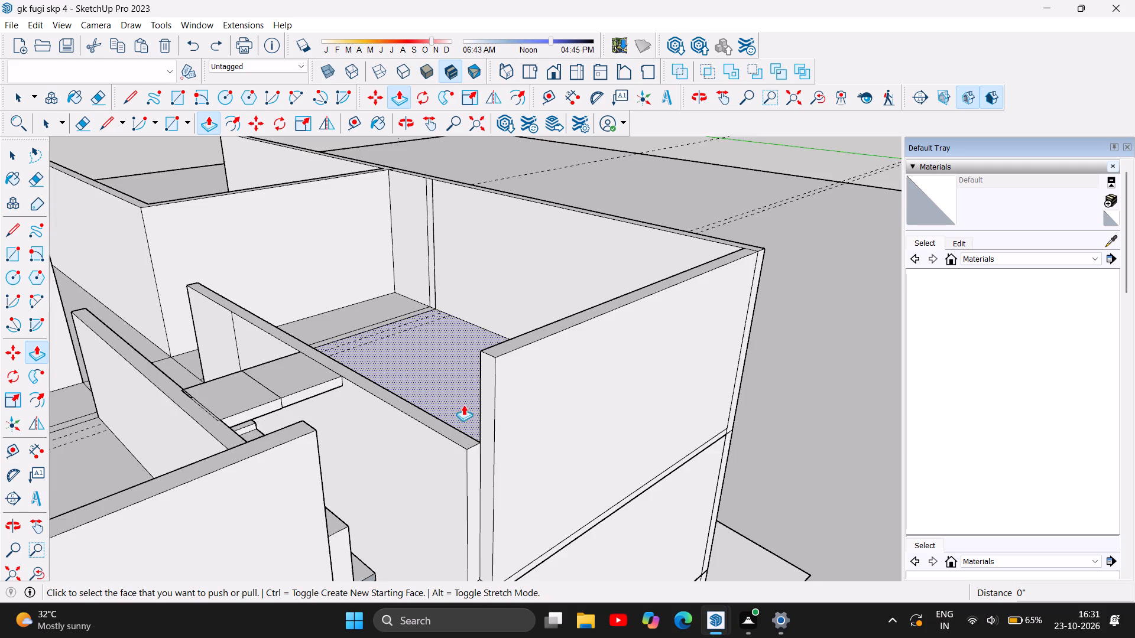
Push/Pull the top face of the stair-side corridor wall up by 4'.
scroll(476, 402, up, 3)
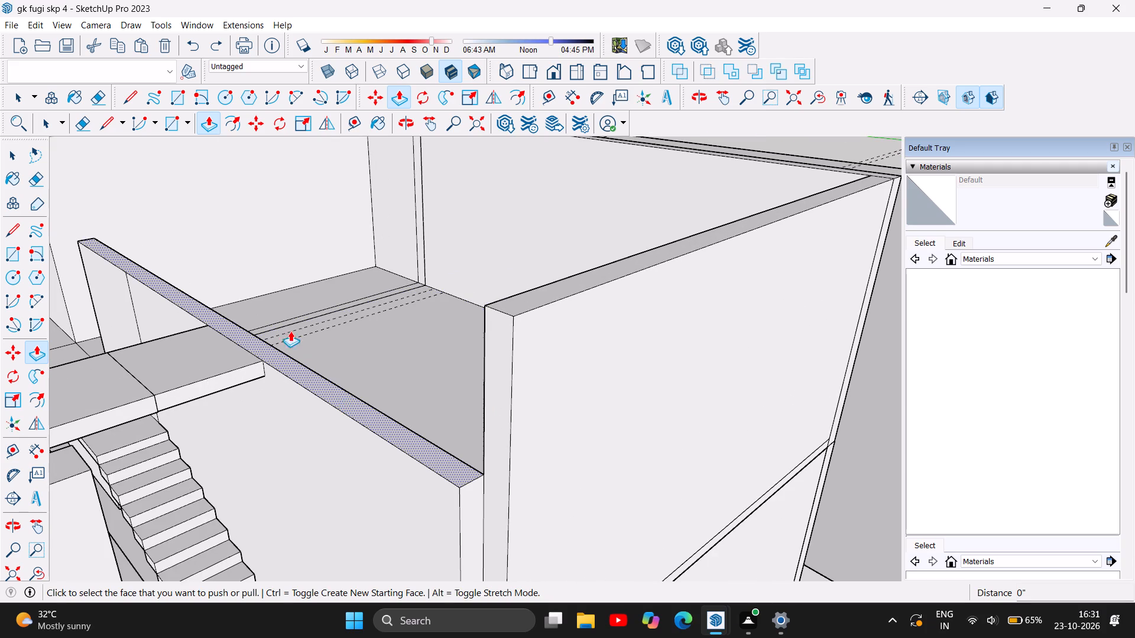
scroll(275, 335, up, 4)
click(261, 377)
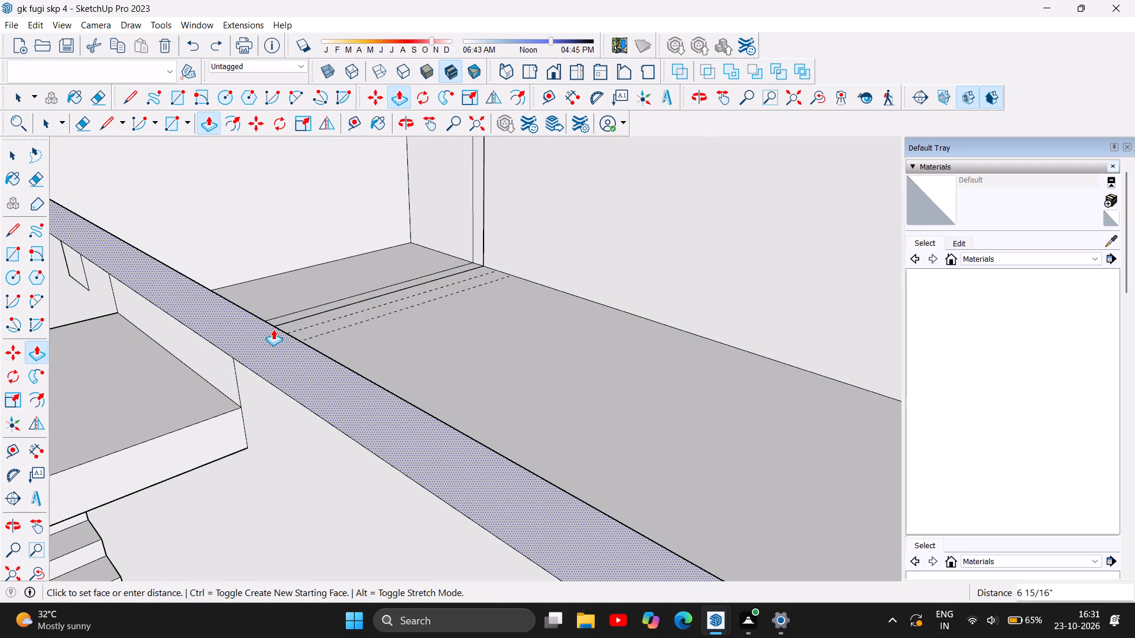
key(4)
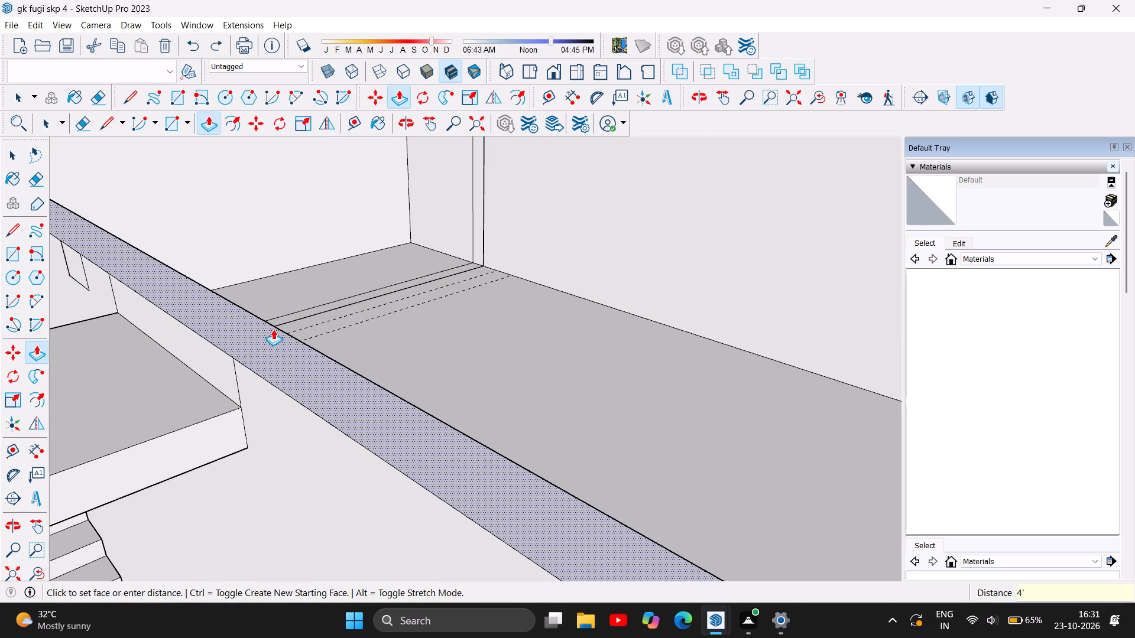
key(apostrophe)
key(Return)
Delete the three vertical edges rising from the landing on the raised corridor wall, at its outer corner, back corner and inner side.
scroll(342, 394, down, 6)
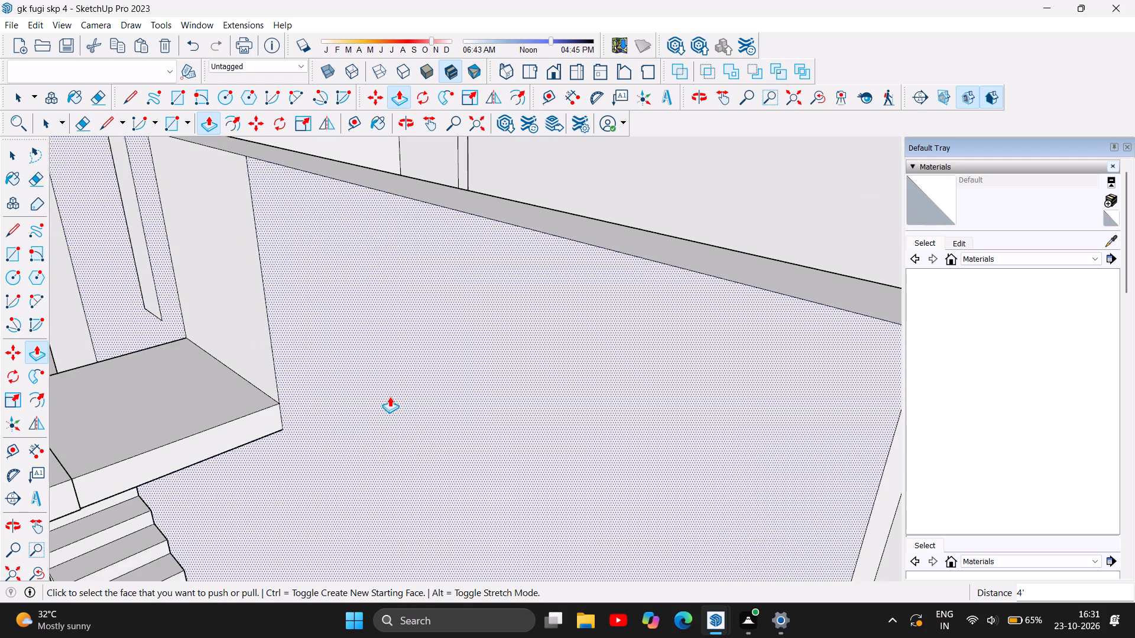
scroll(392, 396, down, 6)
click(13, 163)
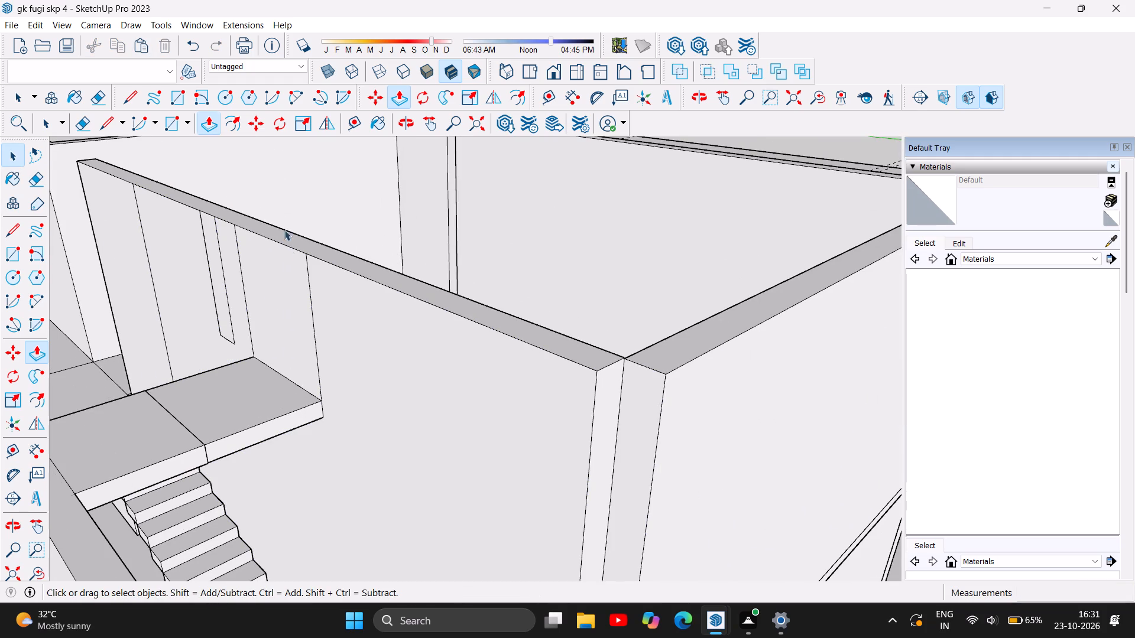
click(309, 286)
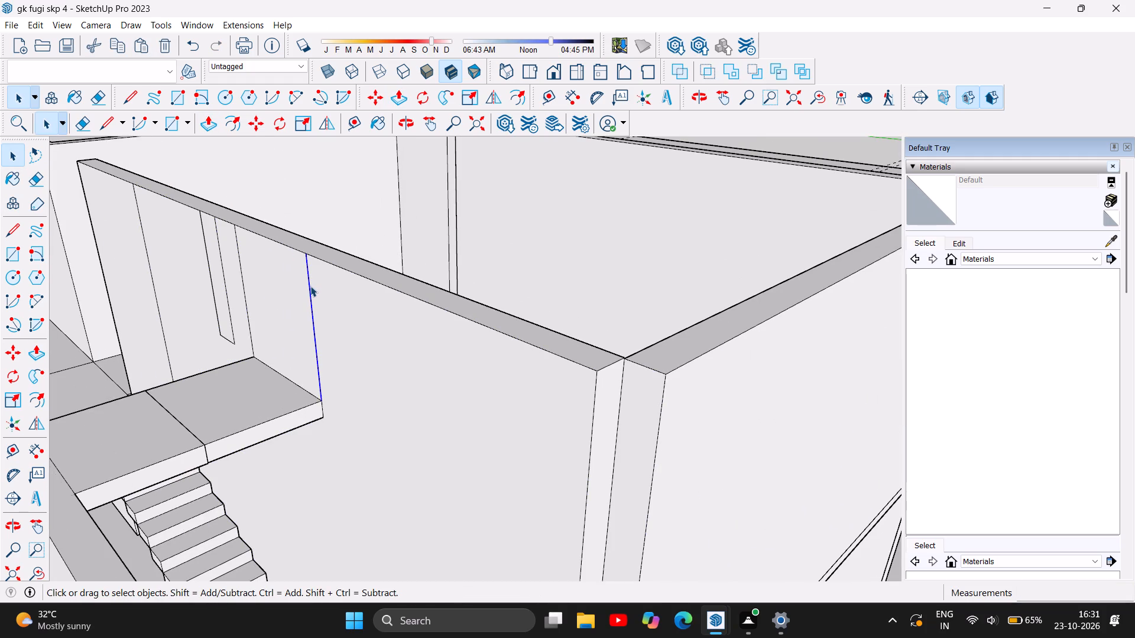
key(Delete)
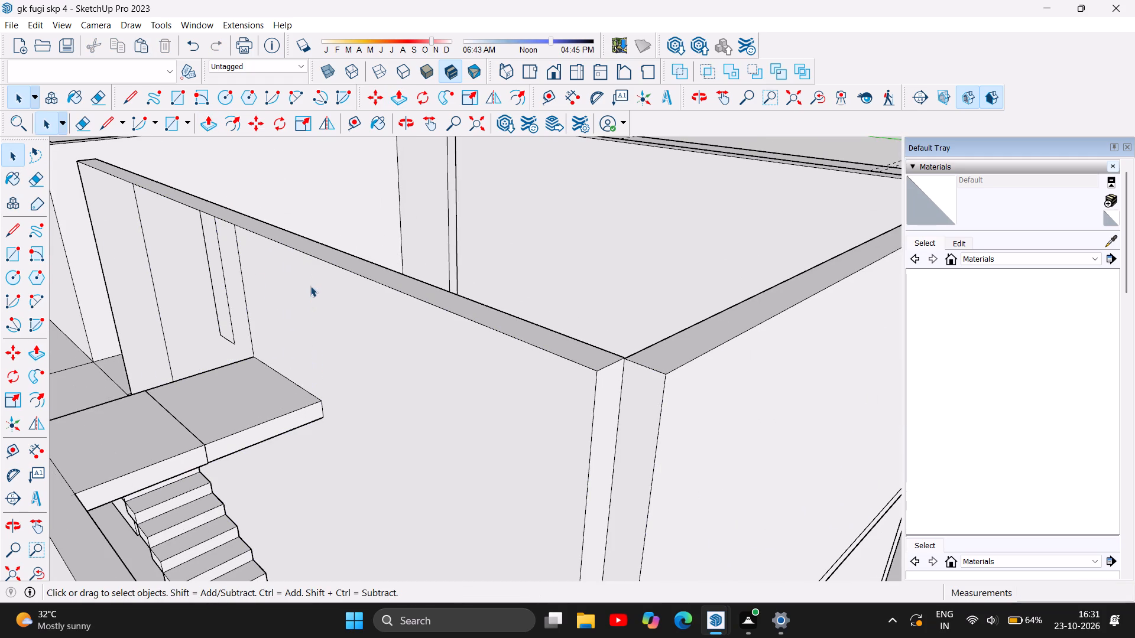
double_click(242, 285)
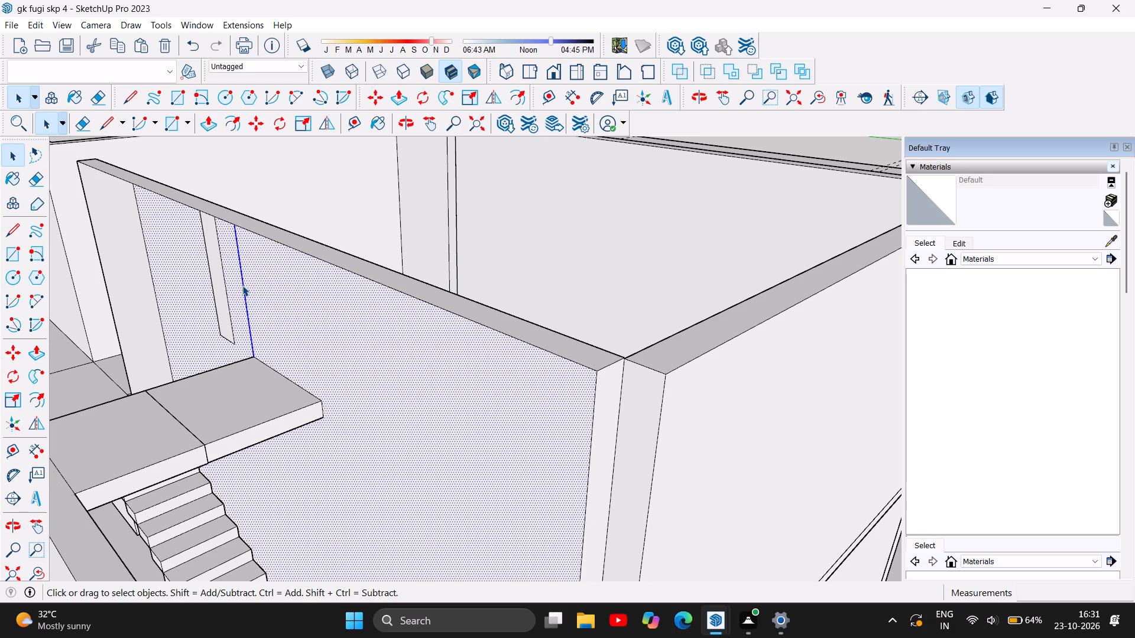
double_click(244, 292)
click(244, 295)
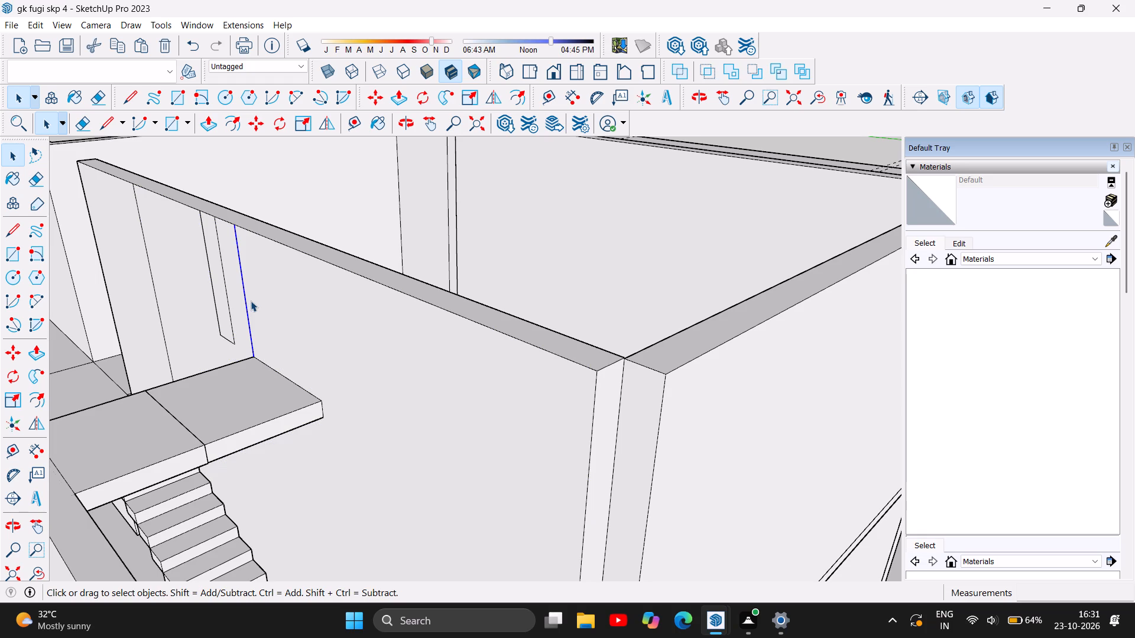
key(Delete)
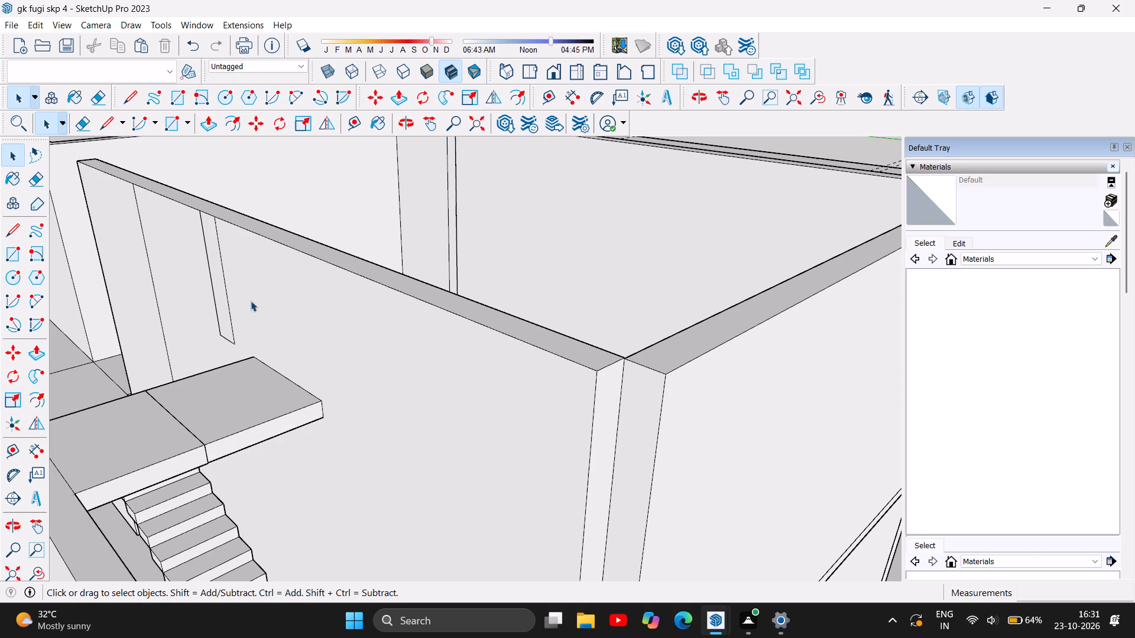
click(151, 280)
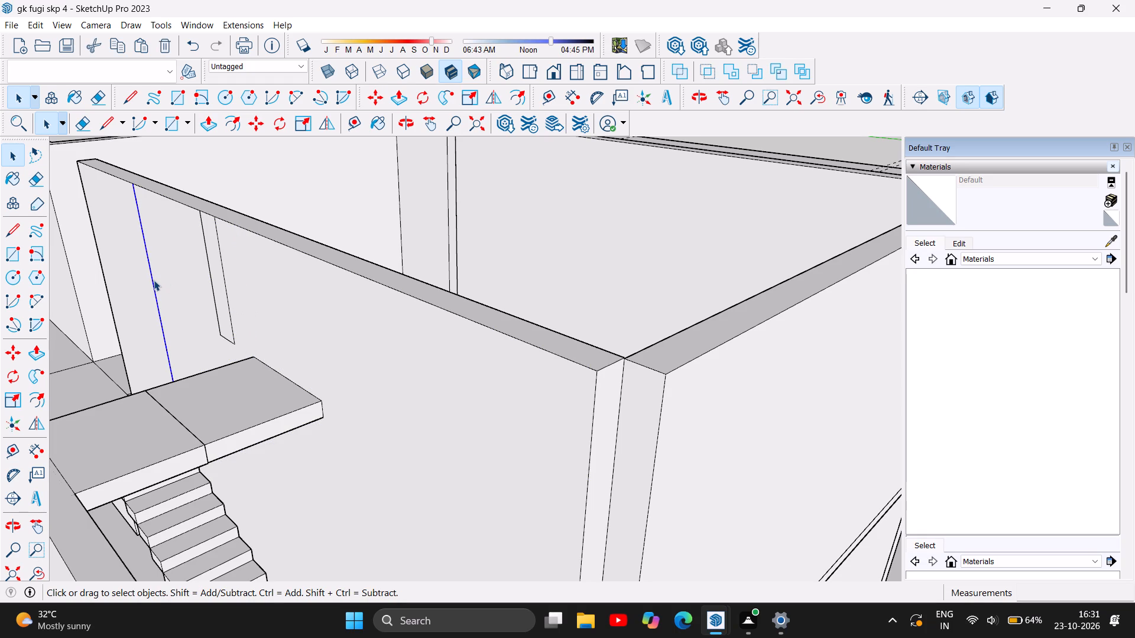
key(Delete)
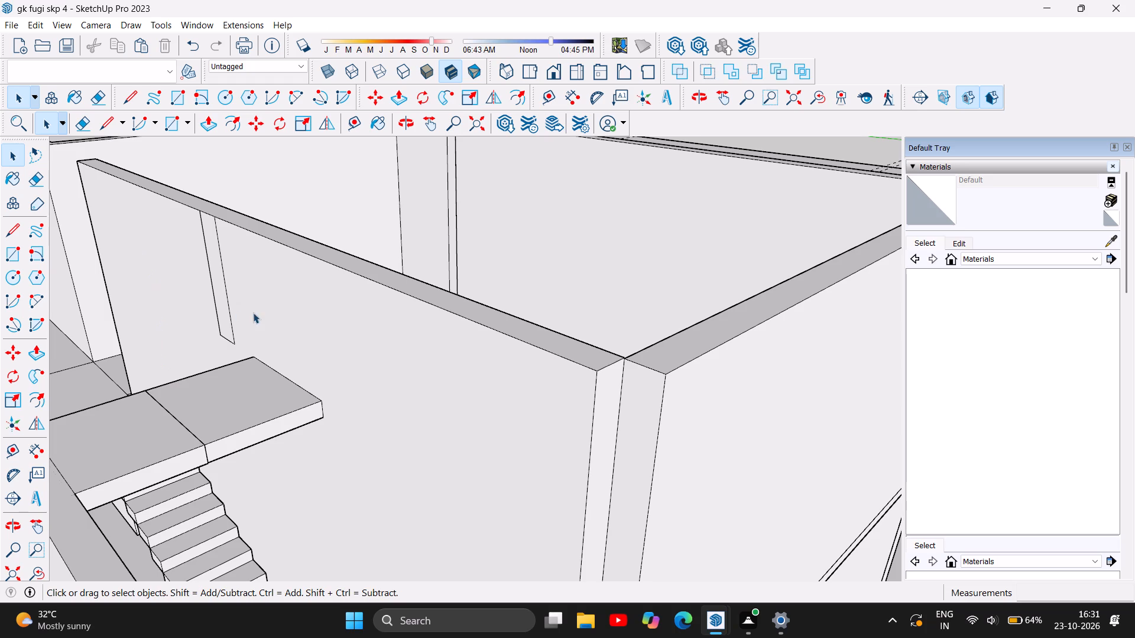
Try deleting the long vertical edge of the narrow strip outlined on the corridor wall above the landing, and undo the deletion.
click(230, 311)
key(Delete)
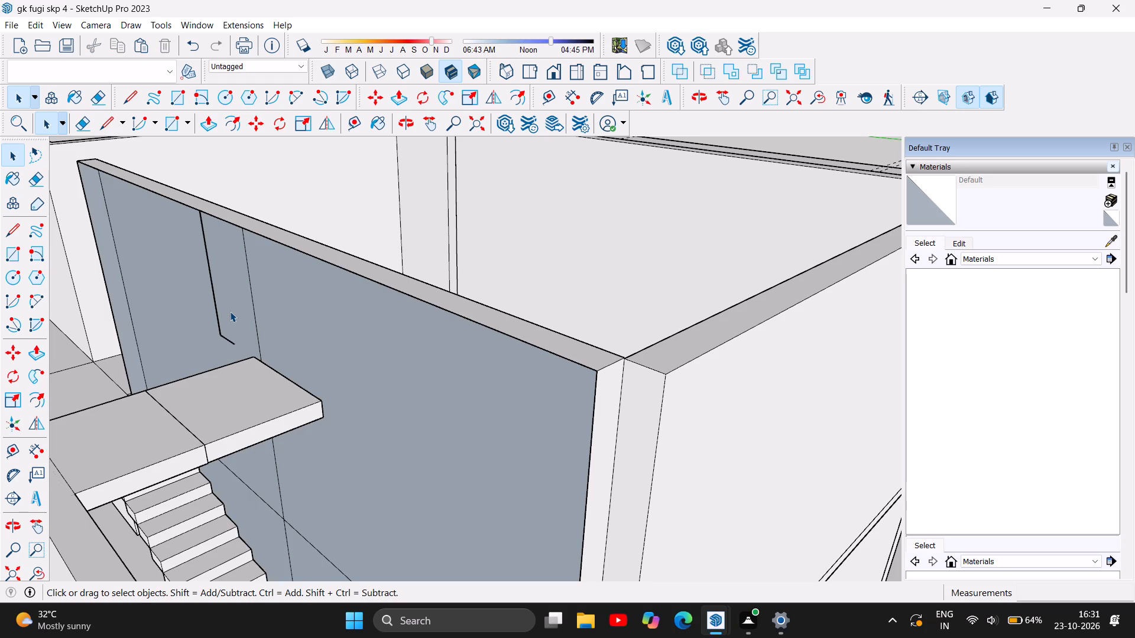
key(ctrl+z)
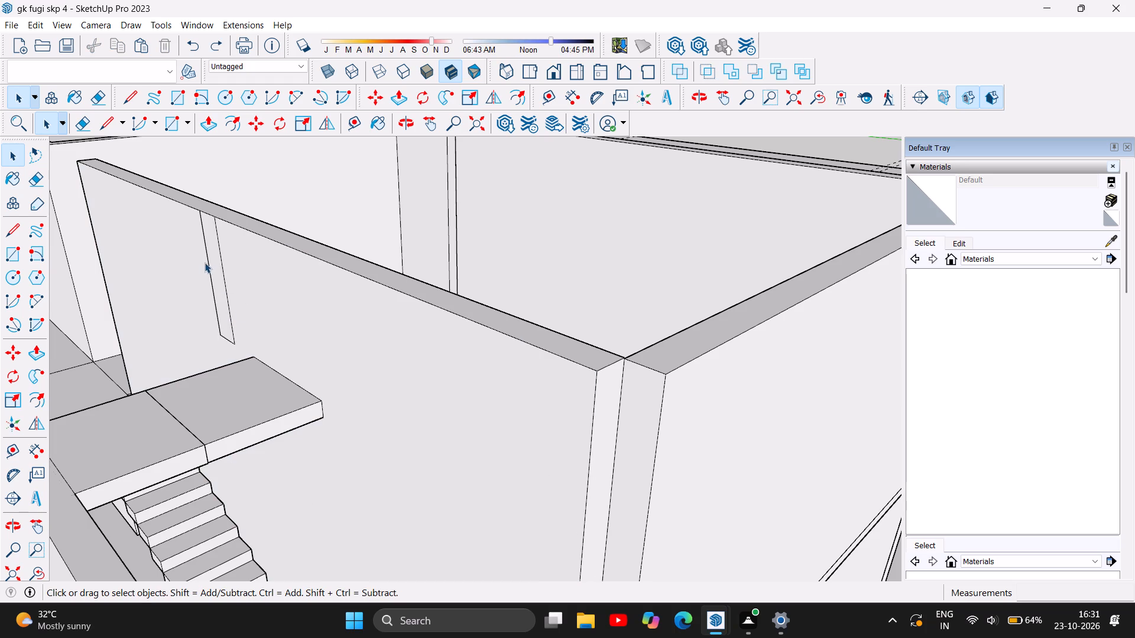
Examine the narrow strip's remaining edge on the corridor wall and the building as a whole.
scroll(205, 262, up, 10)
double_click(223, 316)
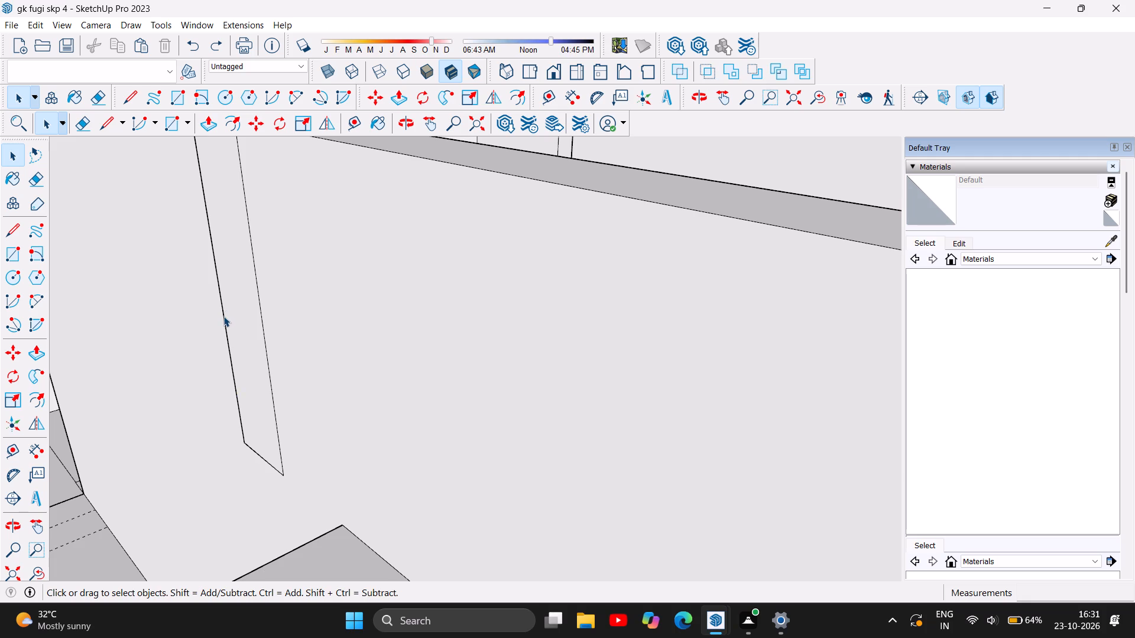
double_click(223, 317)
scroll(227, 324, down, 9)
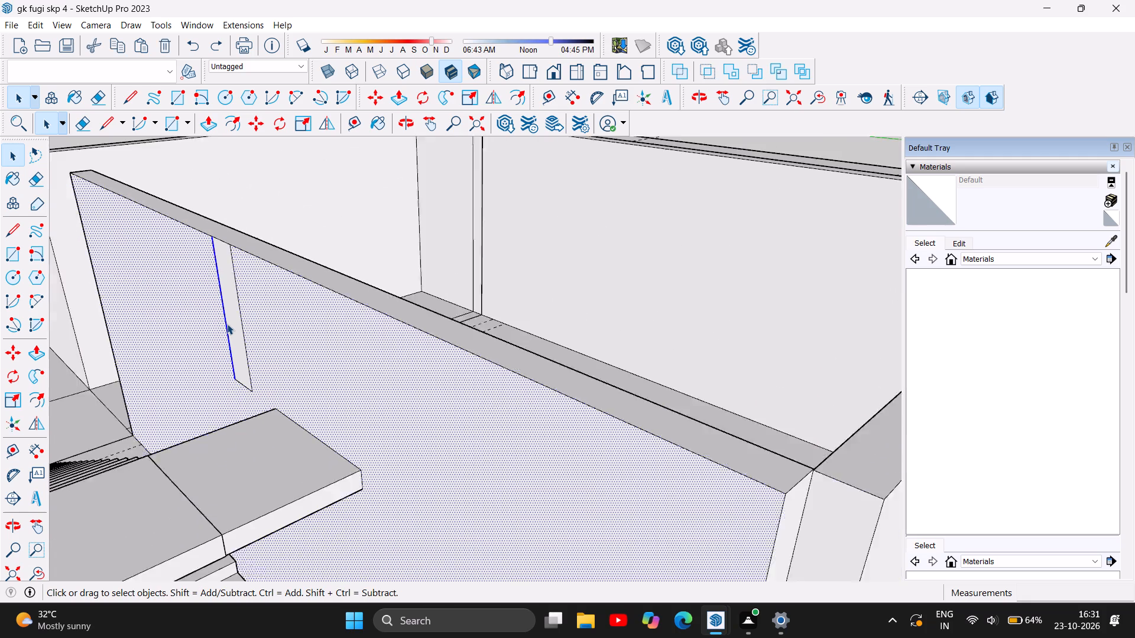
scroll(227, 324, down, 2)
double_click(227, 324)
double_click(227, 324)
scroll(227, 324, down, 19)
scroll(227, 324, down, 12)
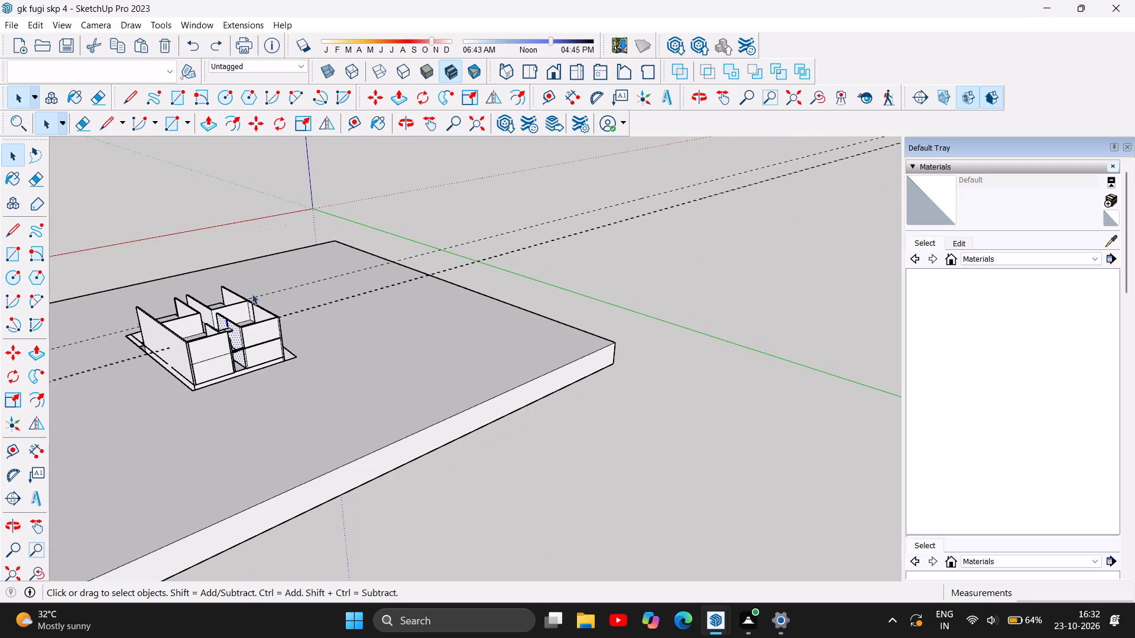
click(252, 194)
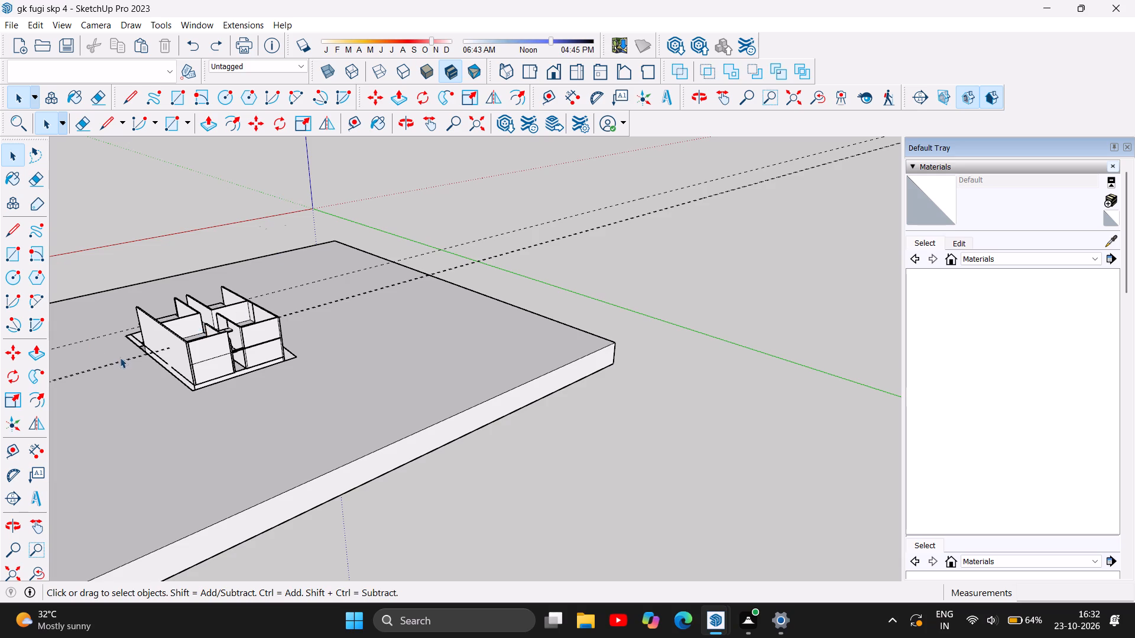
scroll(135, 357, up, 5)
scroll(276, 310, up, 5)
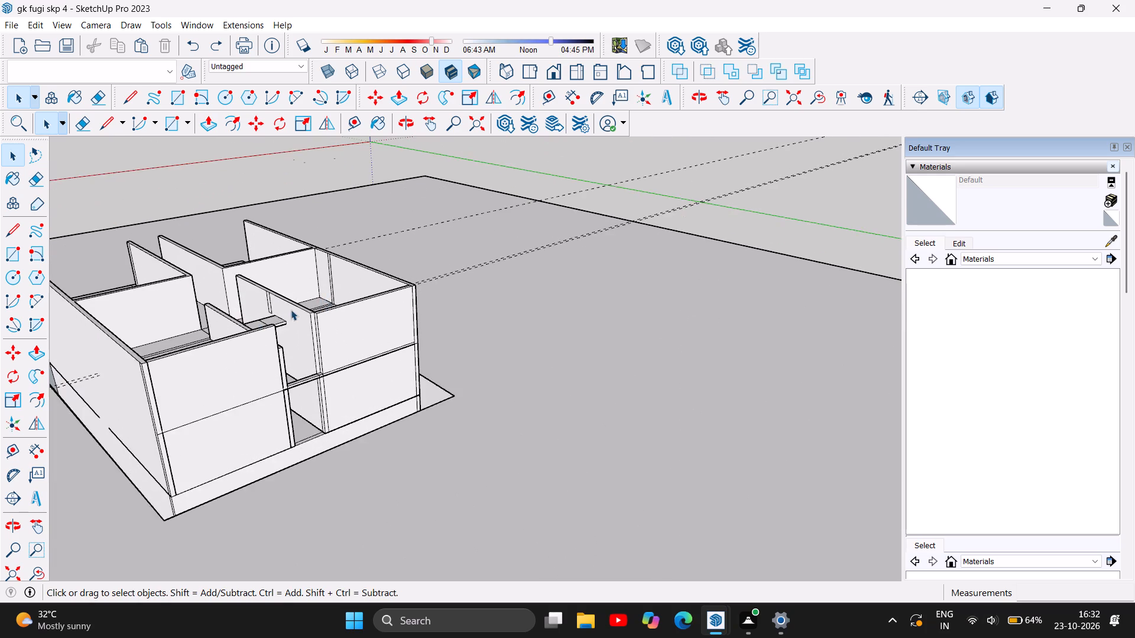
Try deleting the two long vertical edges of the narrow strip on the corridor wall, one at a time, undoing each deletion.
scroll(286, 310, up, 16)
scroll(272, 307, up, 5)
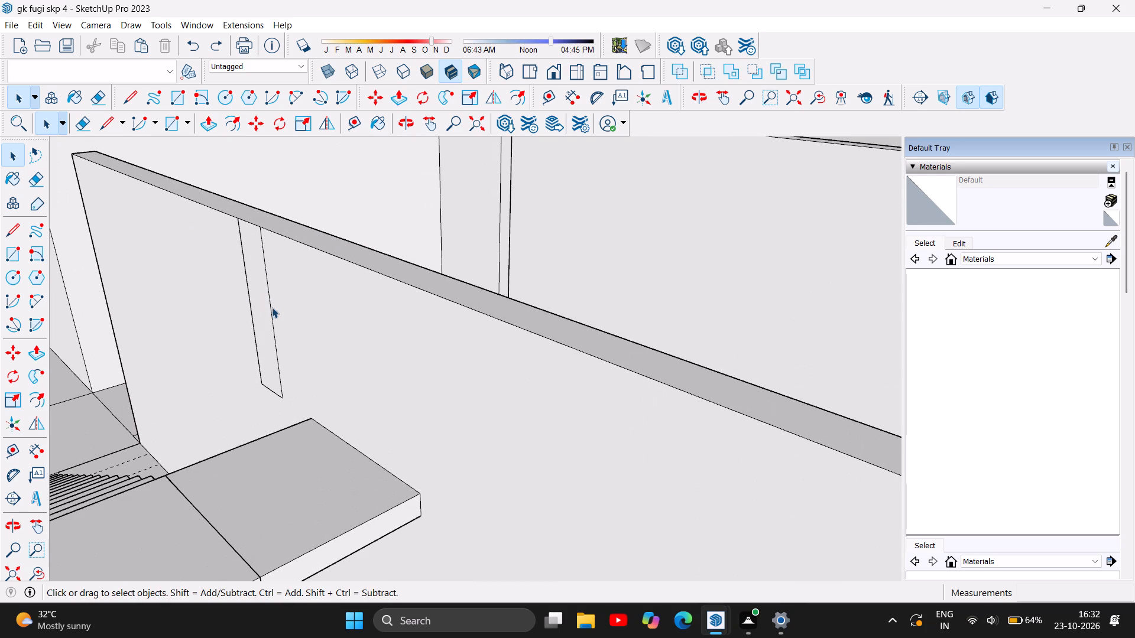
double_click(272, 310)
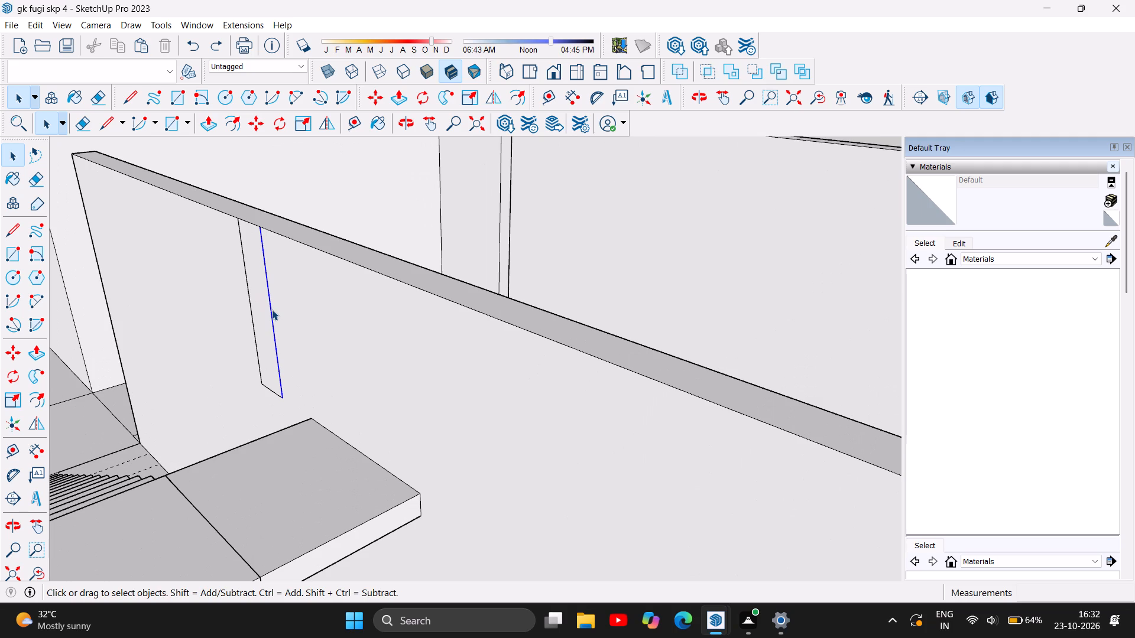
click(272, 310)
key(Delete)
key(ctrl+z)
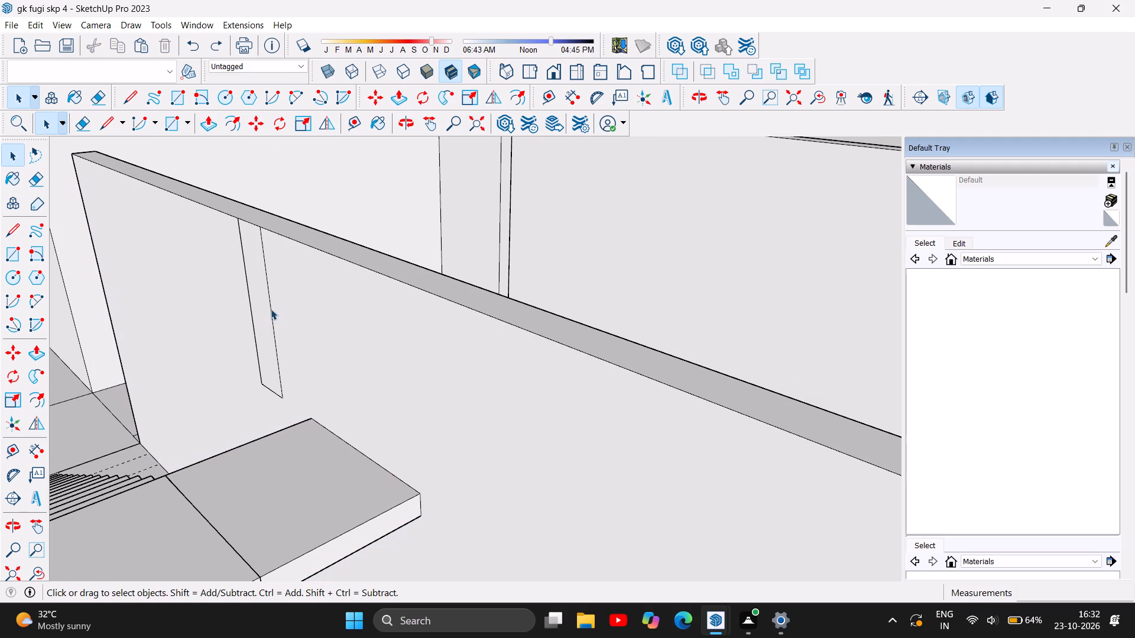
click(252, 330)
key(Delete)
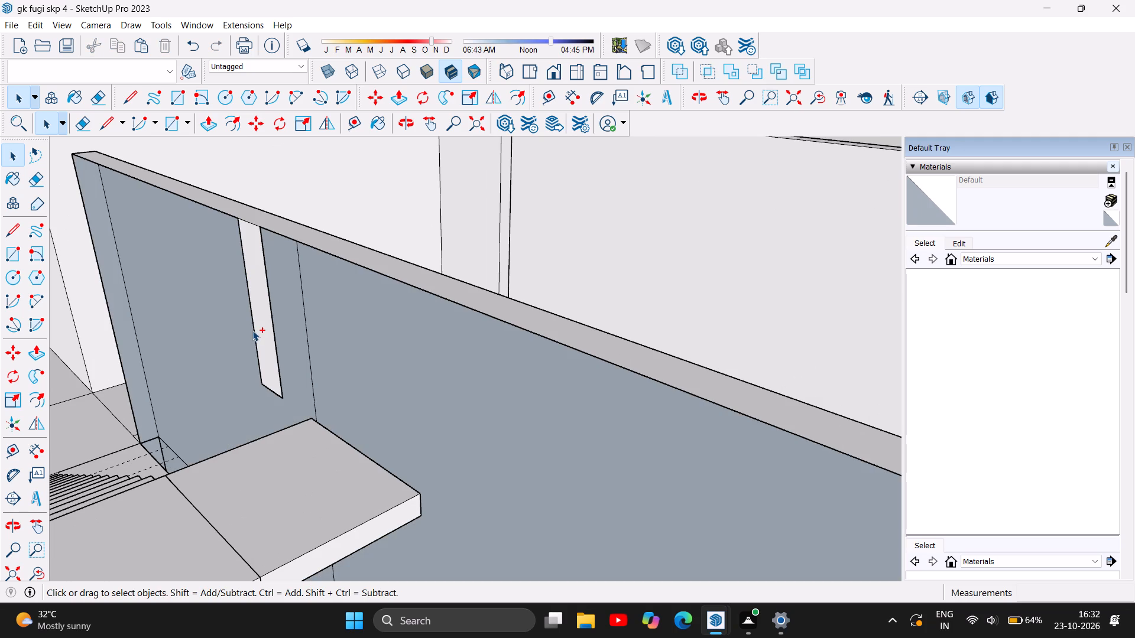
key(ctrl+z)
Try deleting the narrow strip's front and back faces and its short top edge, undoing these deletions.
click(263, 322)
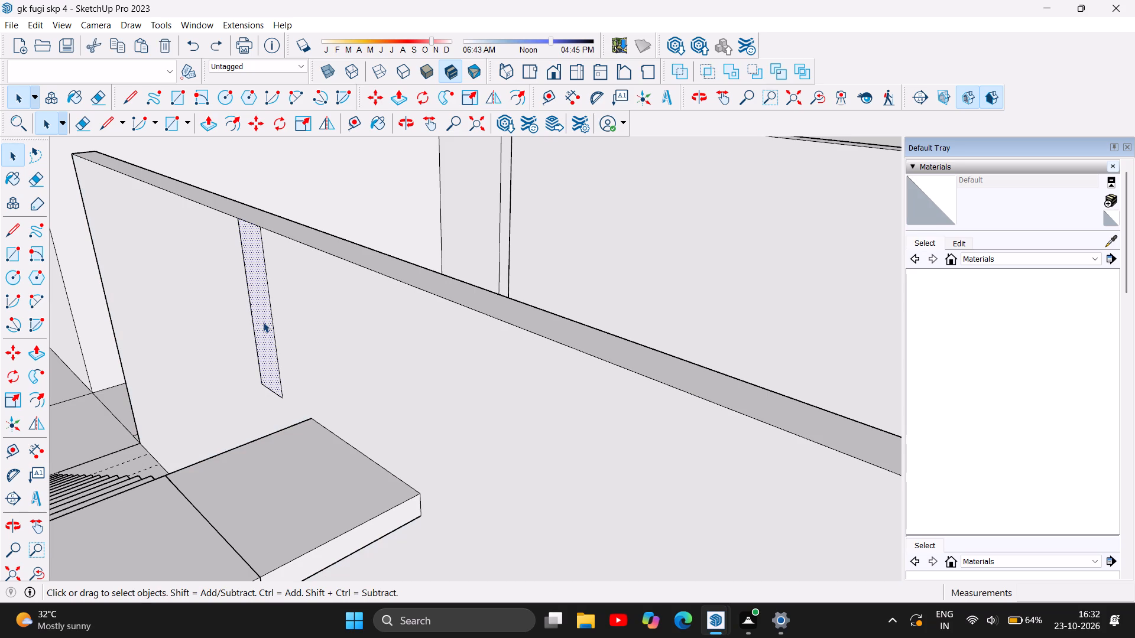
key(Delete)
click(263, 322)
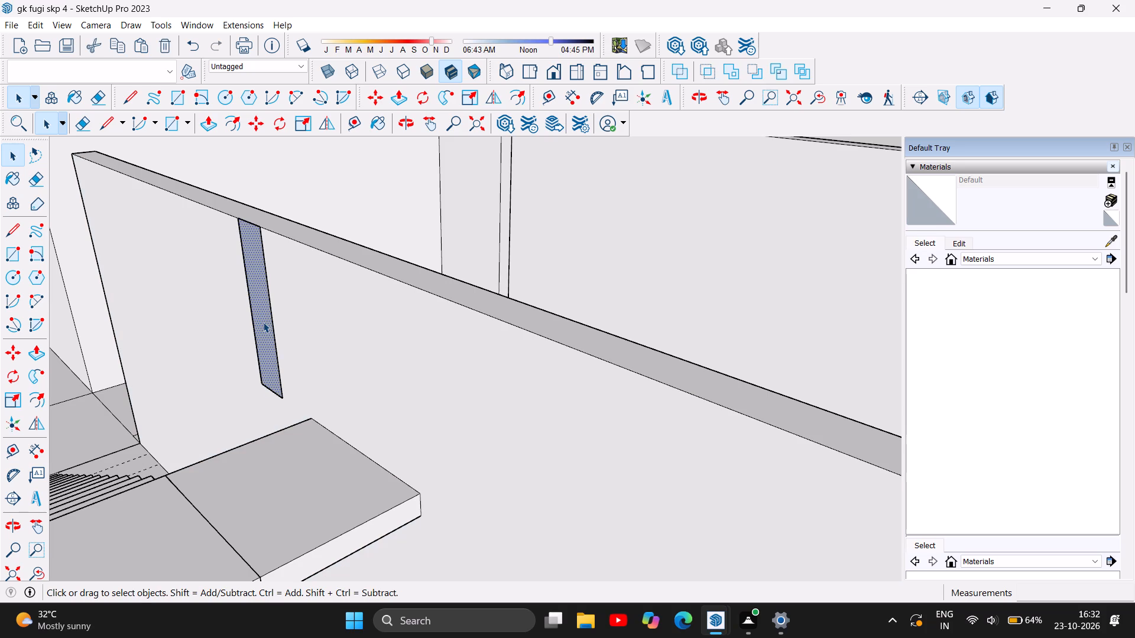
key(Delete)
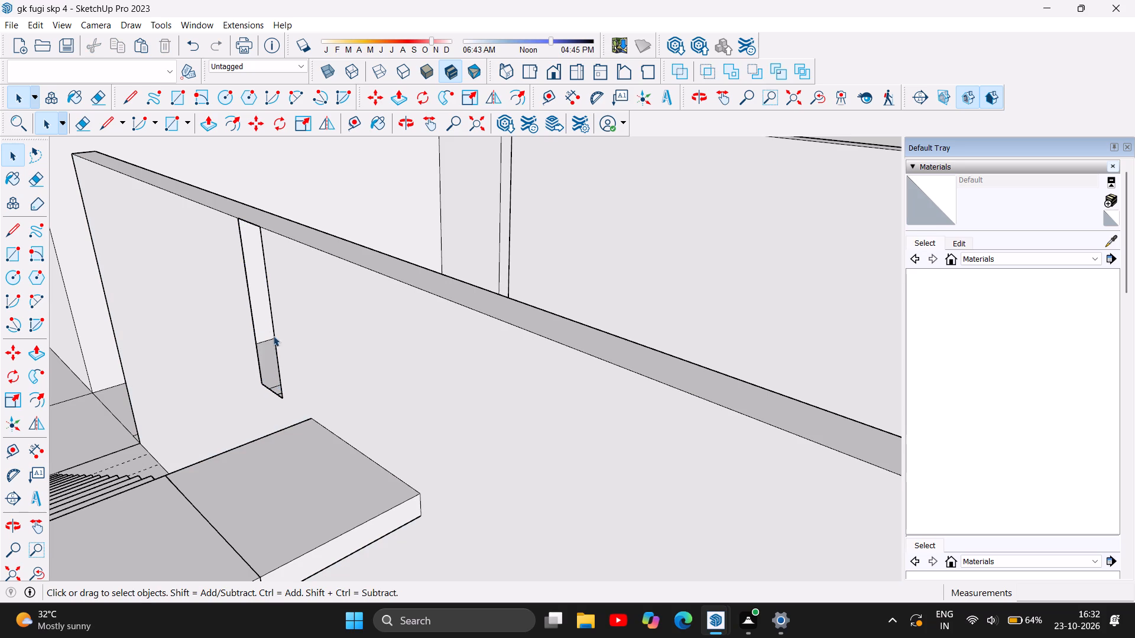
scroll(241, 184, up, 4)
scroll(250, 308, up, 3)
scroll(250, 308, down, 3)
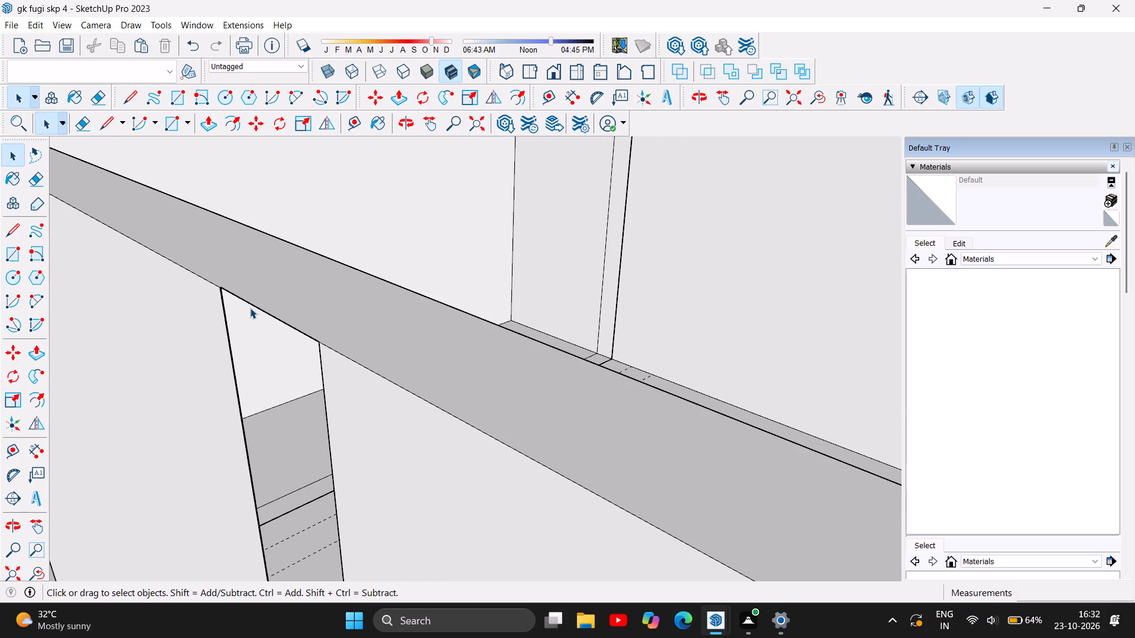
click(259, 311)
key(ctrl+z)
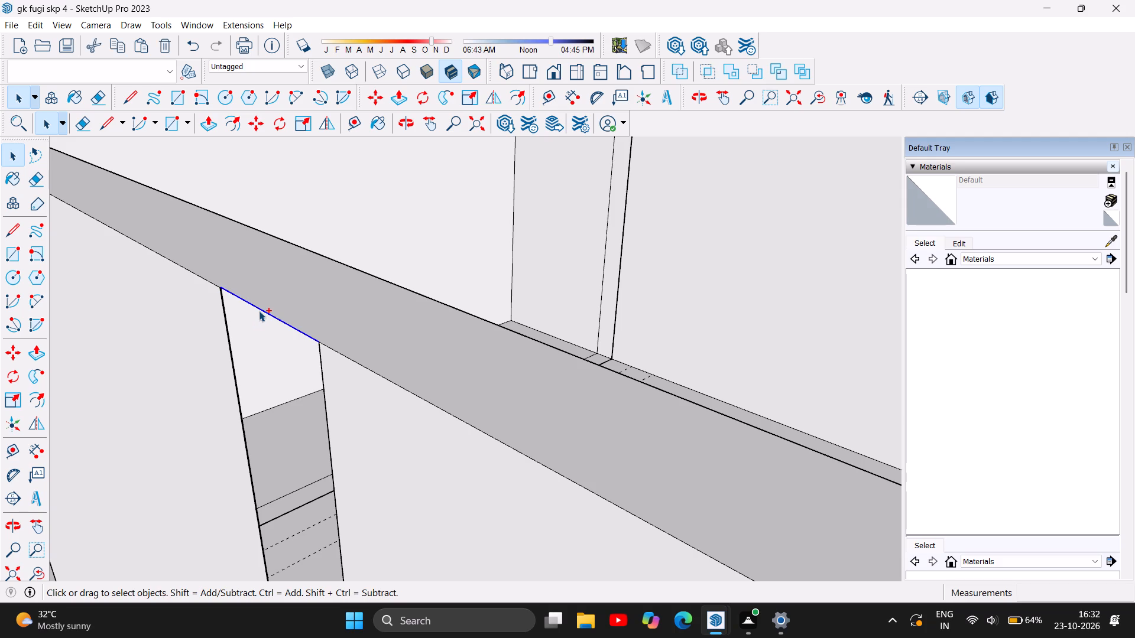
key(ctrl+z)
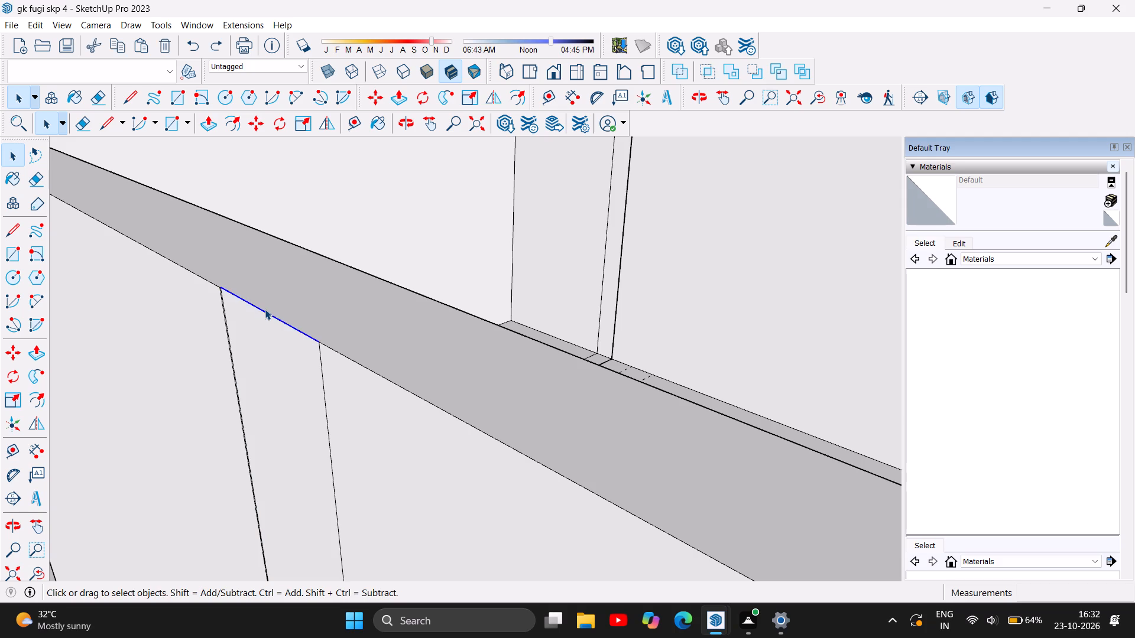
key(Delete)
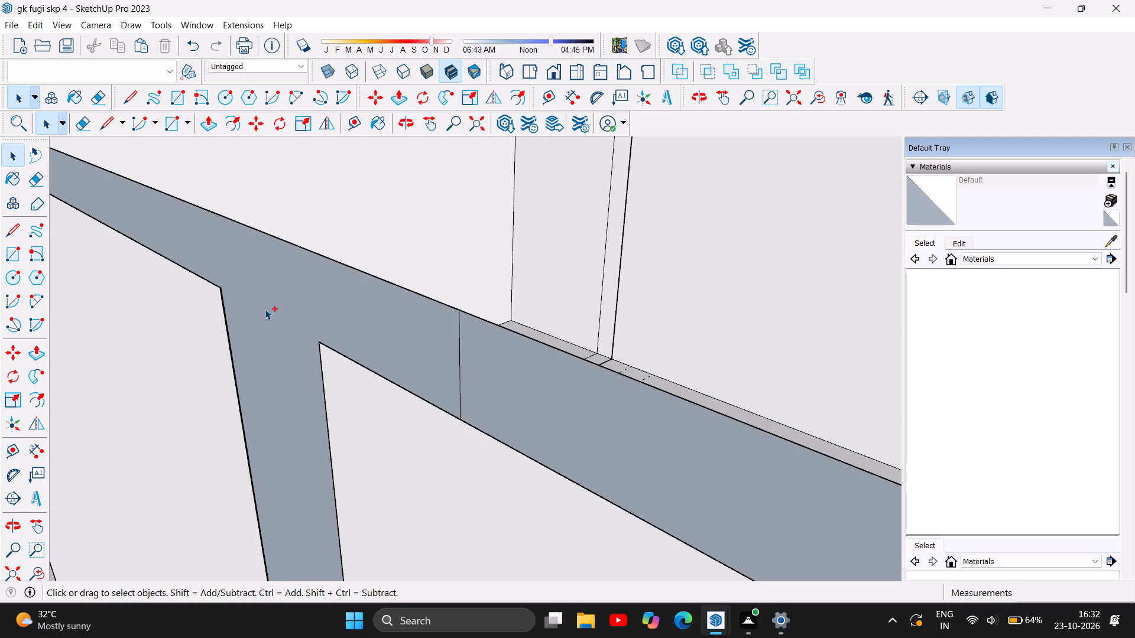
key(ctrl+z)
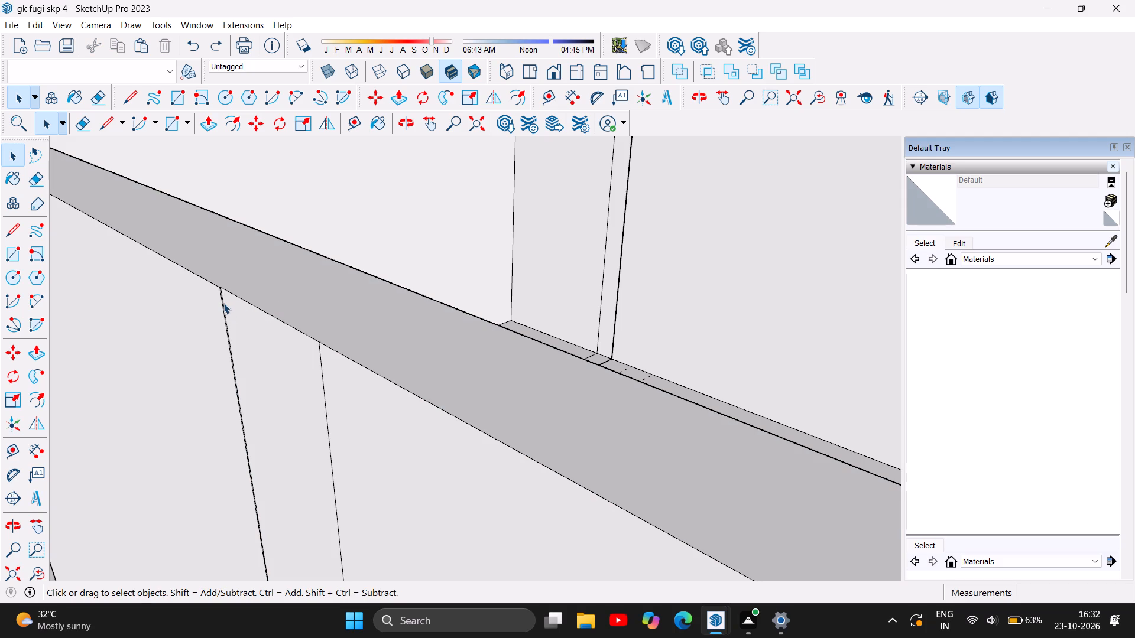
Delete the narrow strip's long vertical edges, including the overlapping one, and its short bottom edge on the corridor wall.
click(223, 303)
key(Delete)
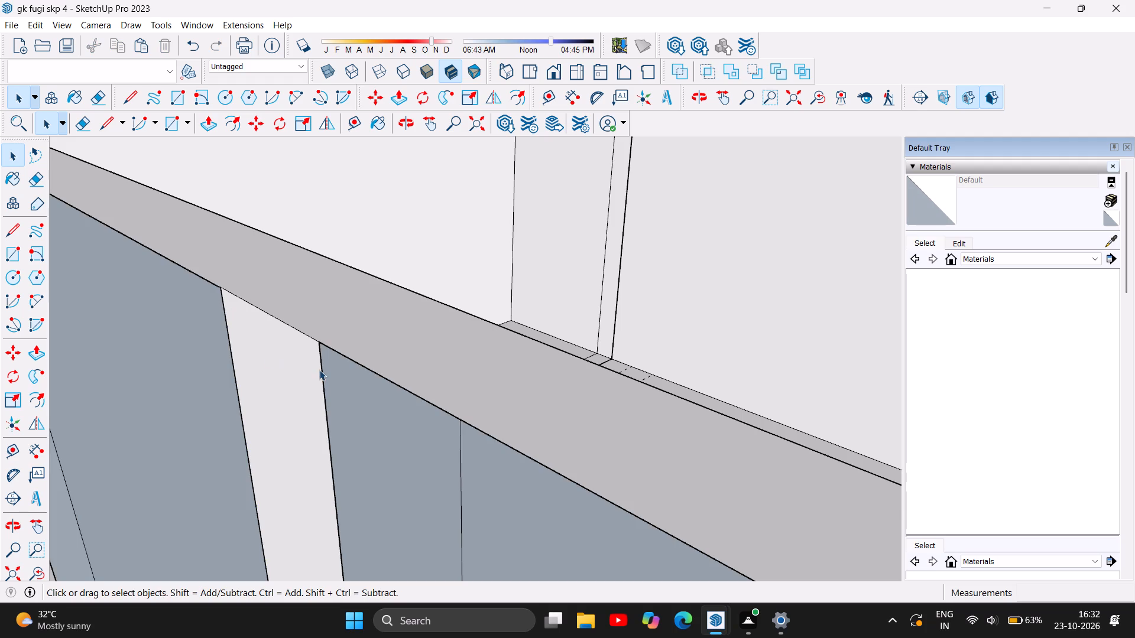
click(321, 373)
key(Delete)
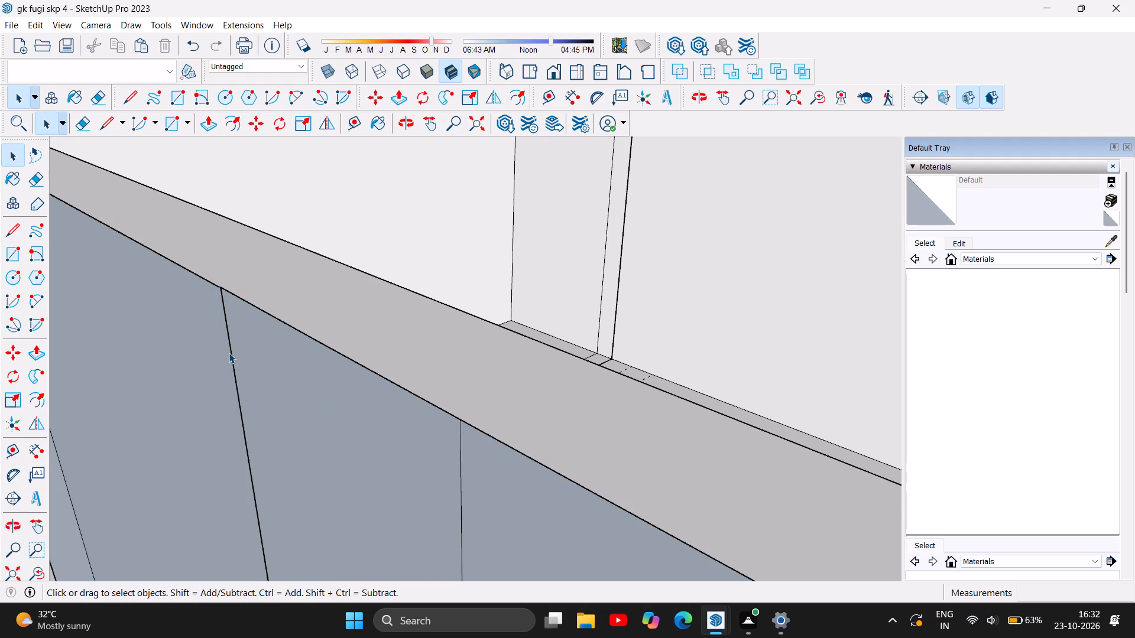
double_click(232, 352)
key(Delete)
scroll(248, 333, down, 11)
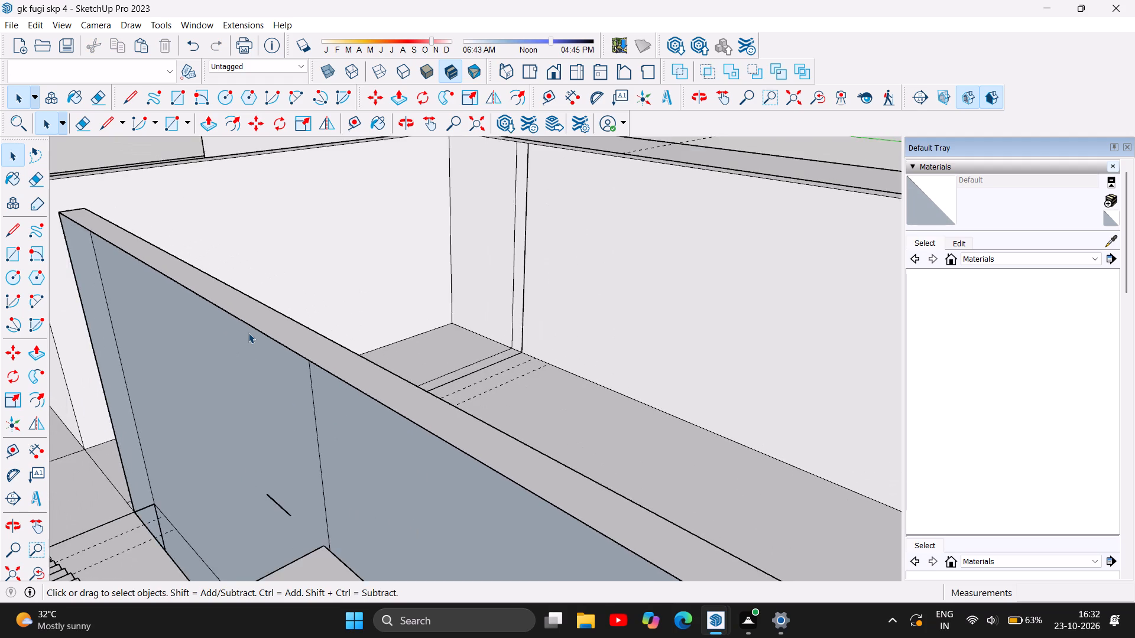
scroll(248, 333, down, 6)
click(265, 432)
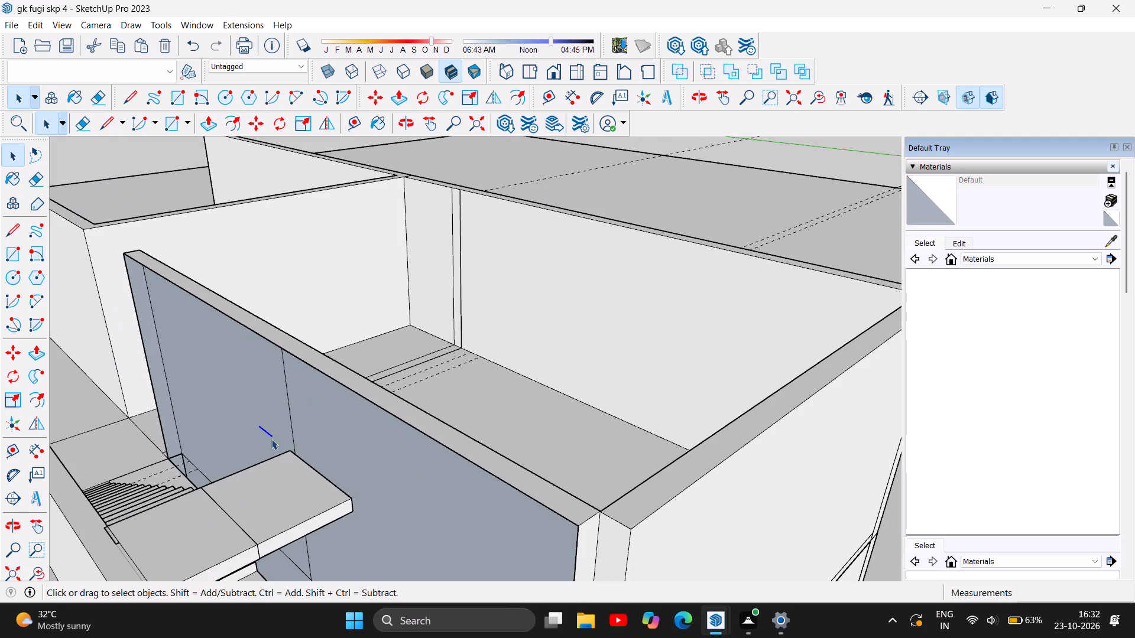
key(Delete)
double_click(264, 428)
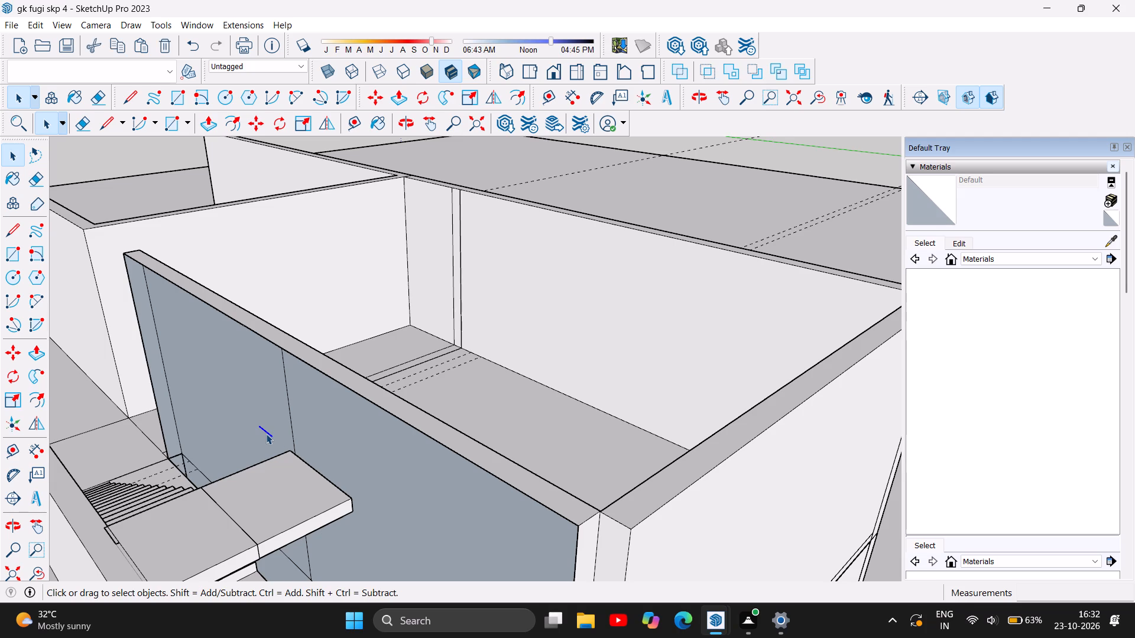
key(Delete)
Examine the open stair side of the corridor wall from its top edge down to the ground floor.
scroll(317, 411, down, 13)
scroll(261, 251, down, 4)
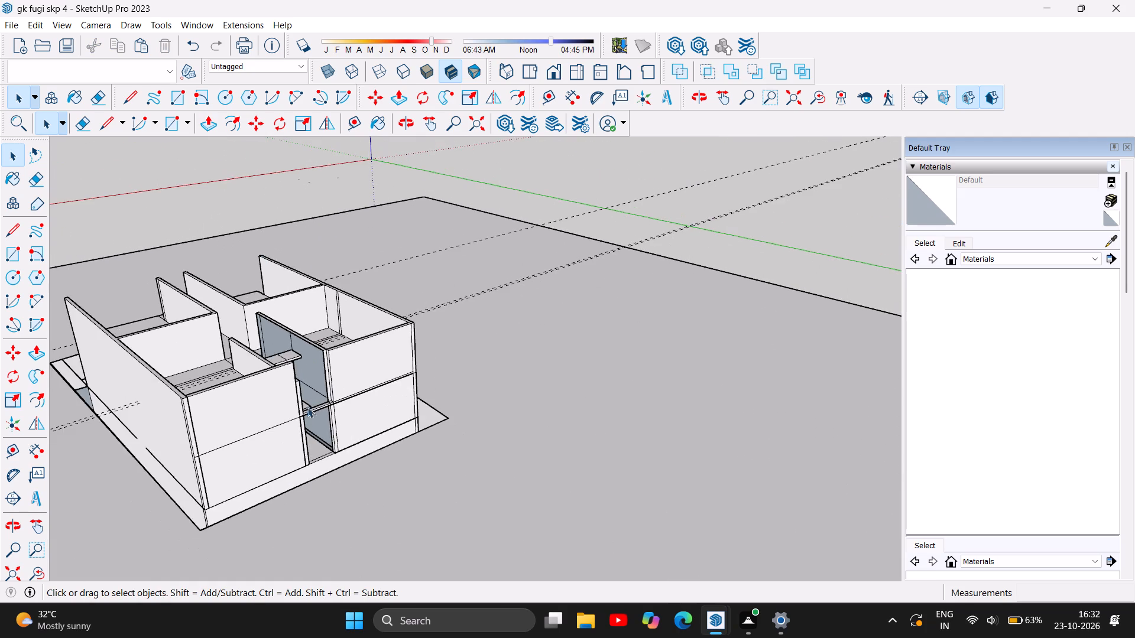
scroll(293, 441, up, 6)
scroll(336, 364, up, 8)
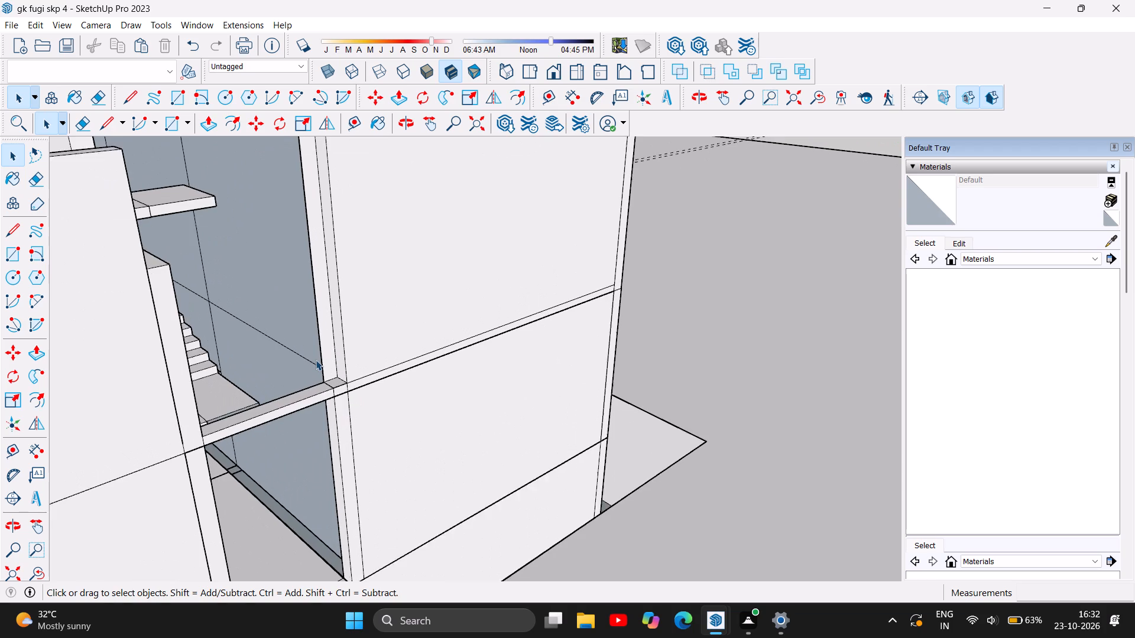
scroll(316, 360, up, 1)
scroll(313, 360, down, 11)
scroll(312, 361, up, 2)
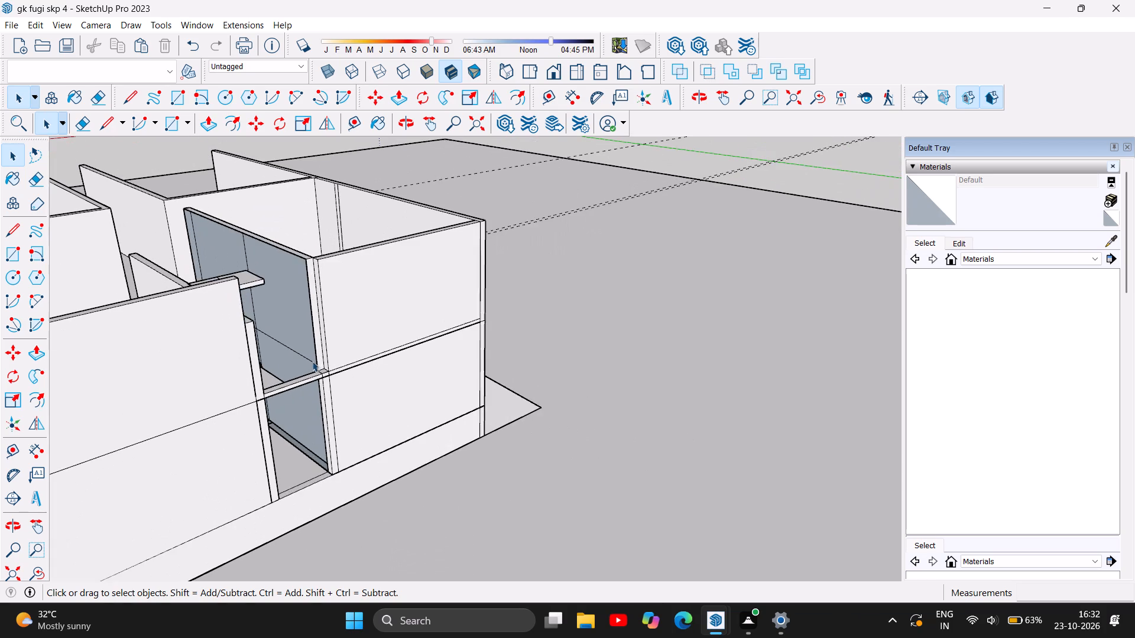
scroll(260, 208, up, 6)
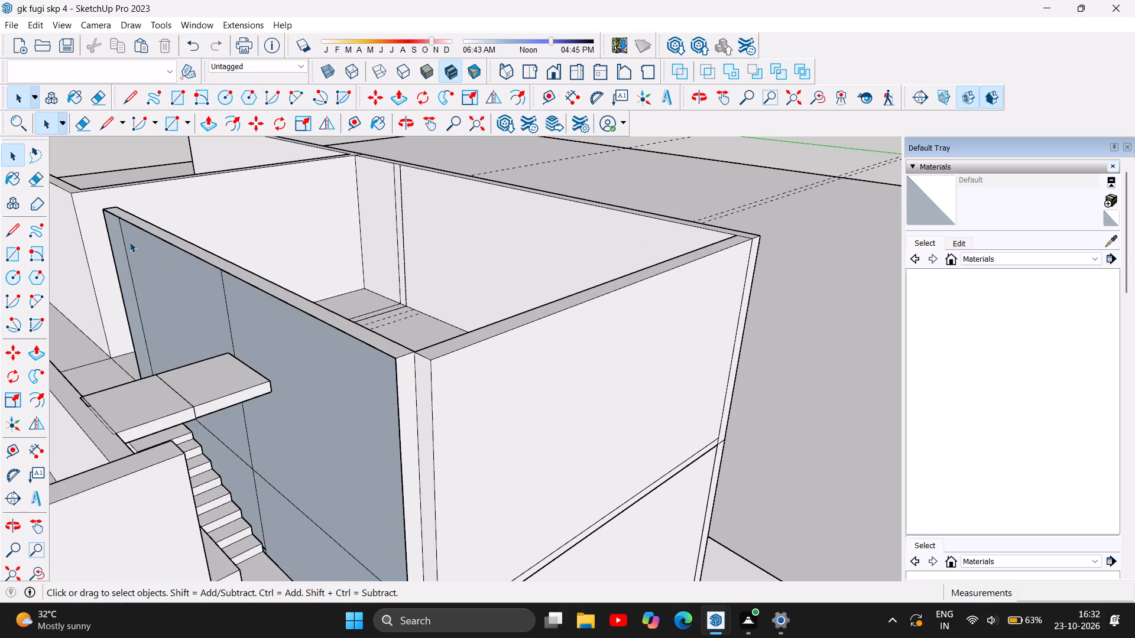
scroll(262, 255, down, 4)
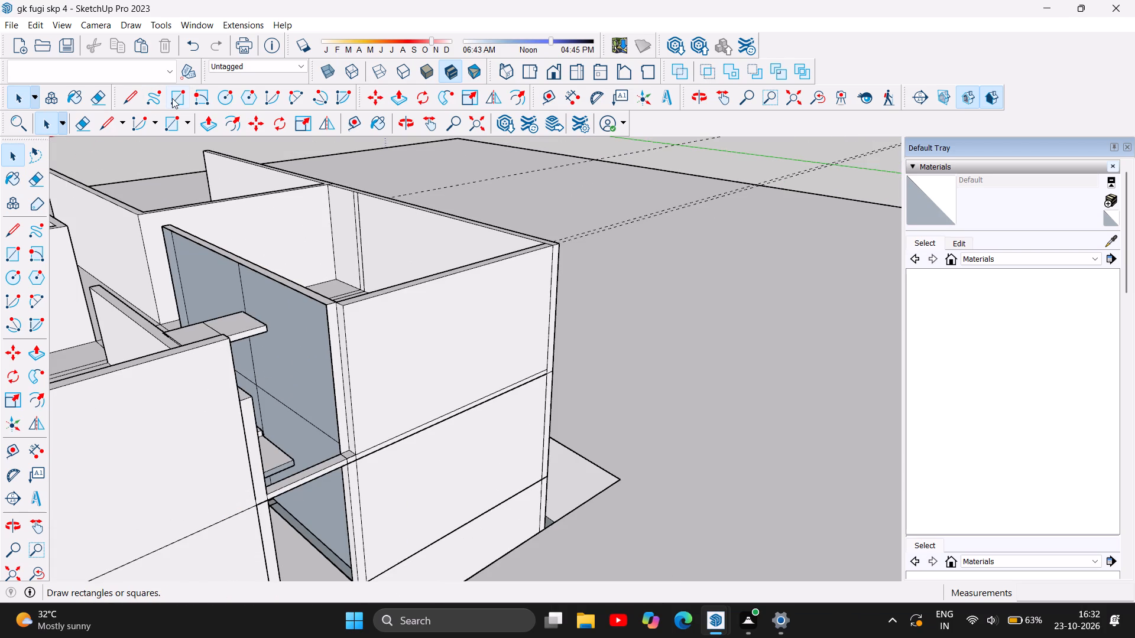
Draw a rectangle about 26' 5 3/4" by 22' 5 3/16" over the corridor wall's open stair side, from top back corner to bottom front corner.
click(172, 98)
scroll(177, 241, up, 12)
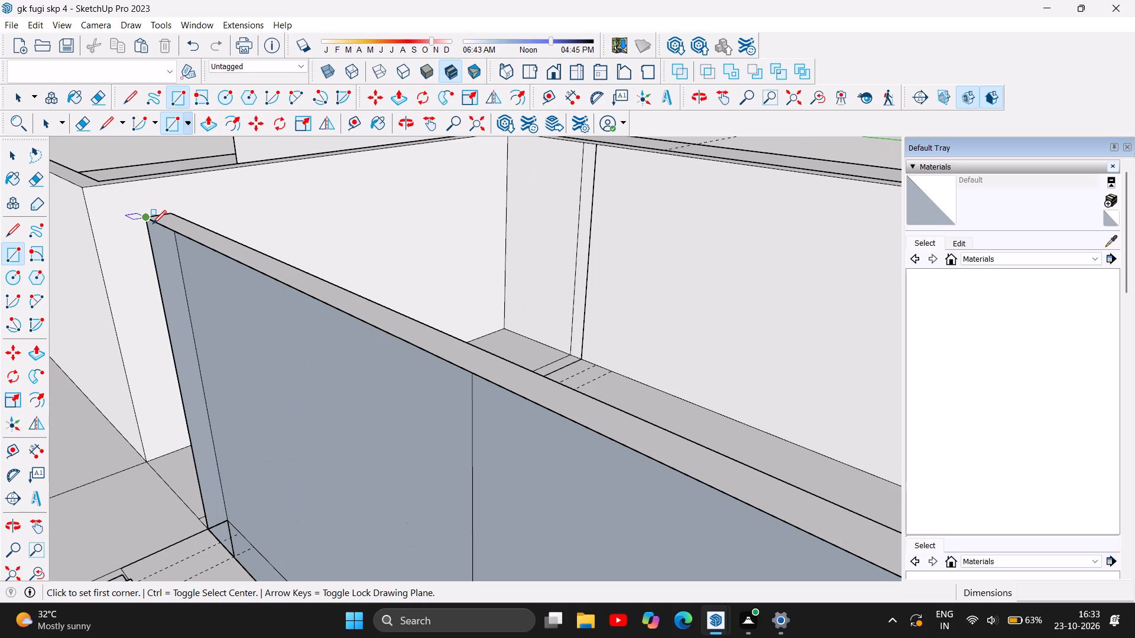
click(145, 219)
scroll(212, 272, down, 6)
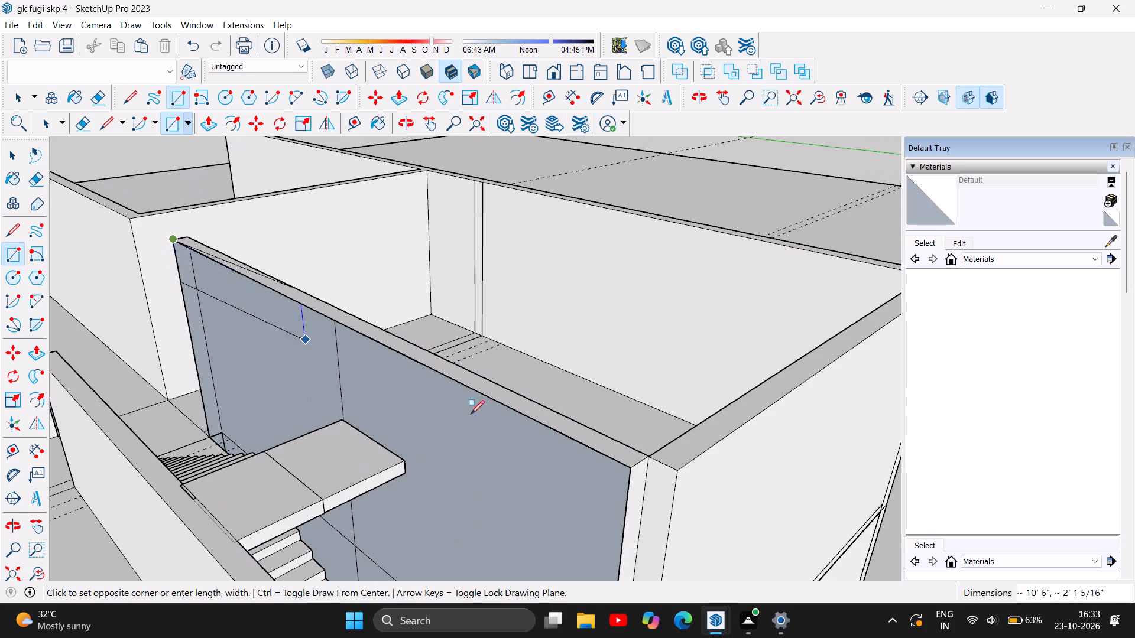
click(633, 466)
scroll(594, 489, down, 2)
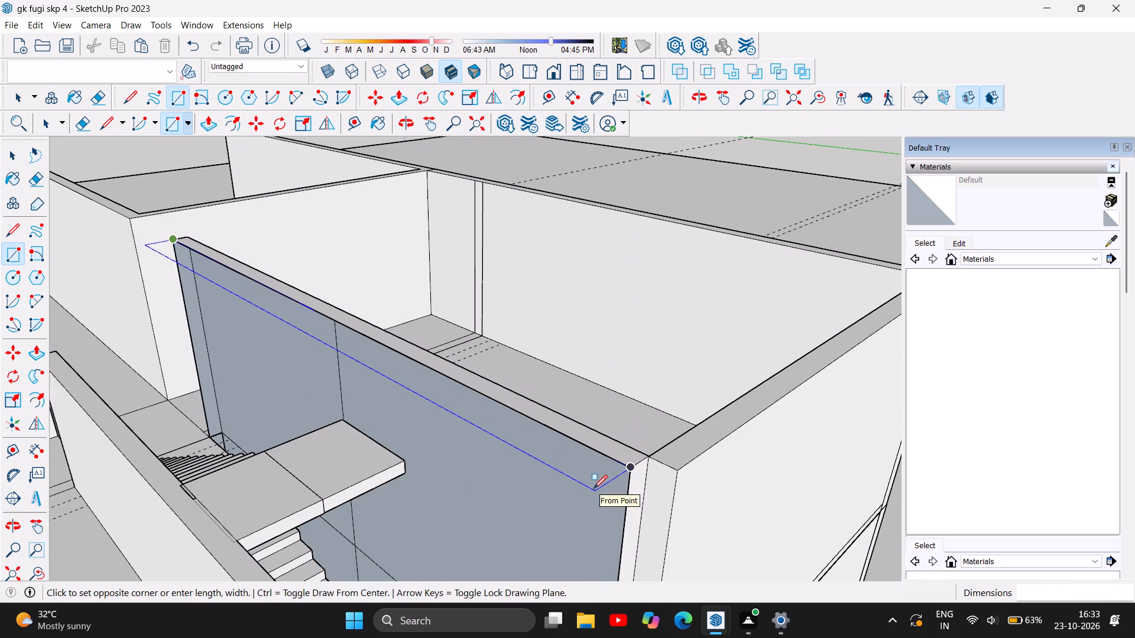
scroll(594, 489, down, 14)
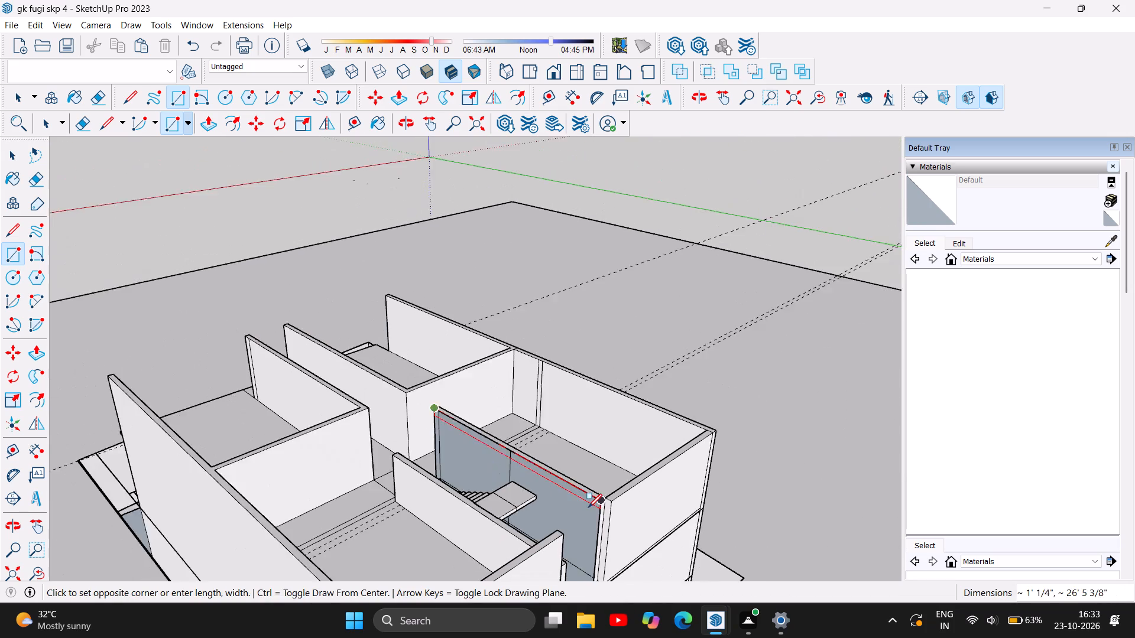
scroll(588, 507, down, 3)
scroll(608, 575, up, 7)
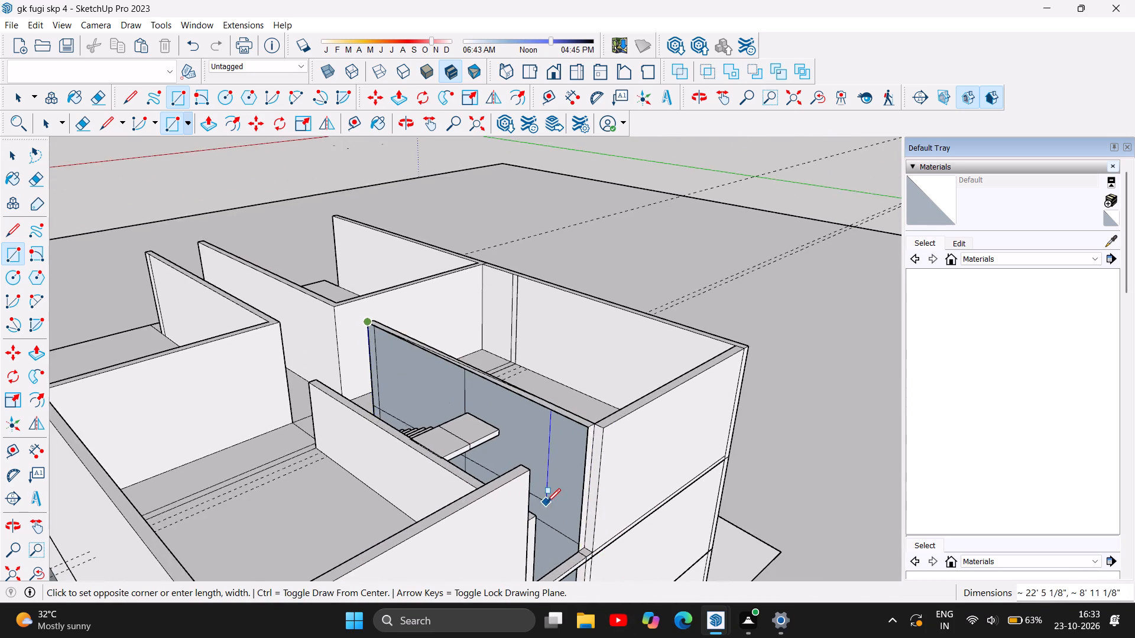
scroll(547, 502, up, 6)
scroll(474, 381, up, 1)
scroll(467, 371, down, 13)
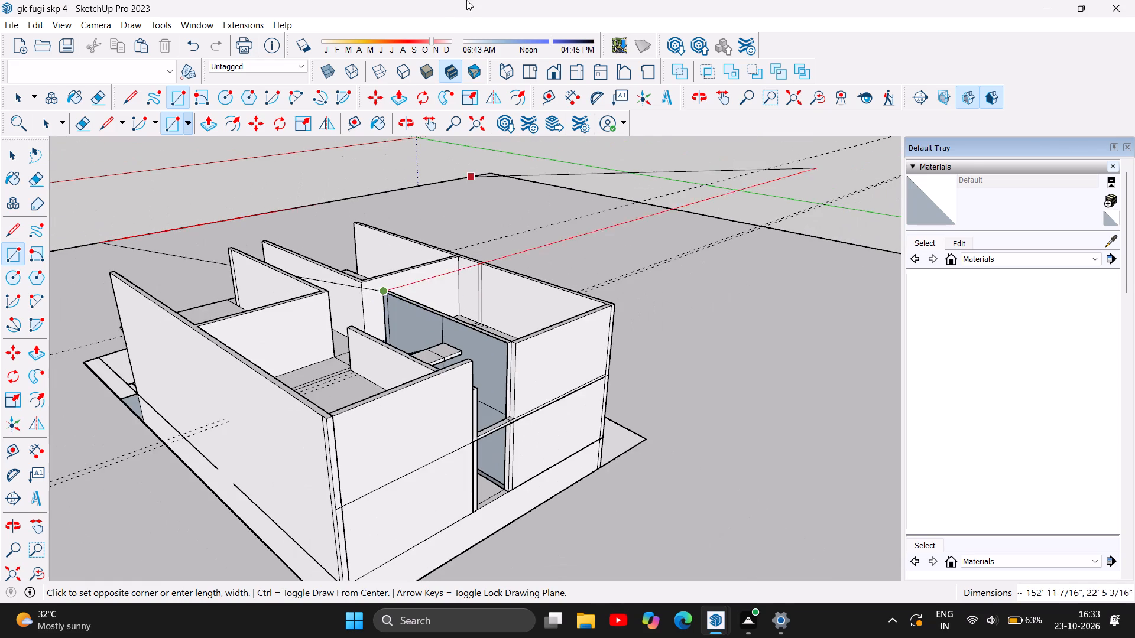
scroll(504, 469, up, 4)
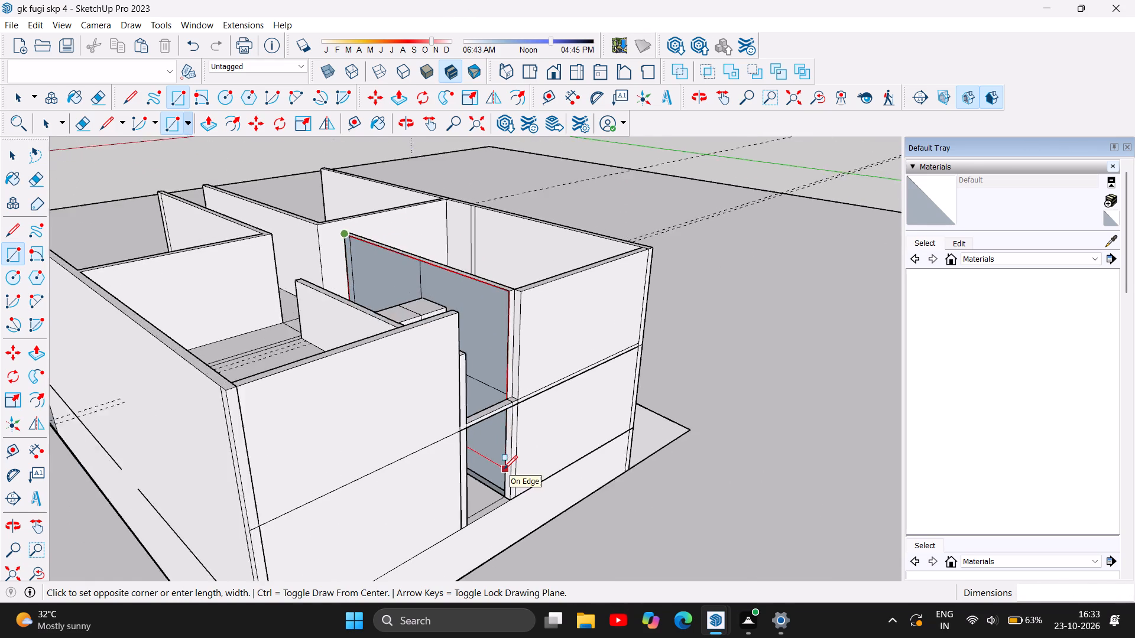
scroll(506, 487, up, 10)
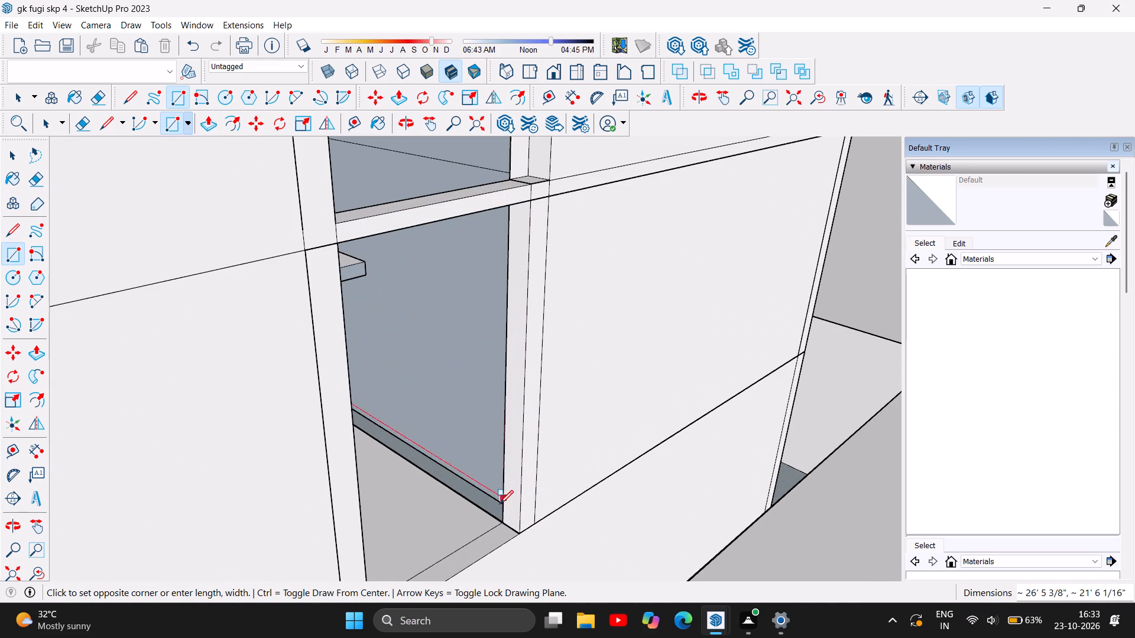
click(502, 523)
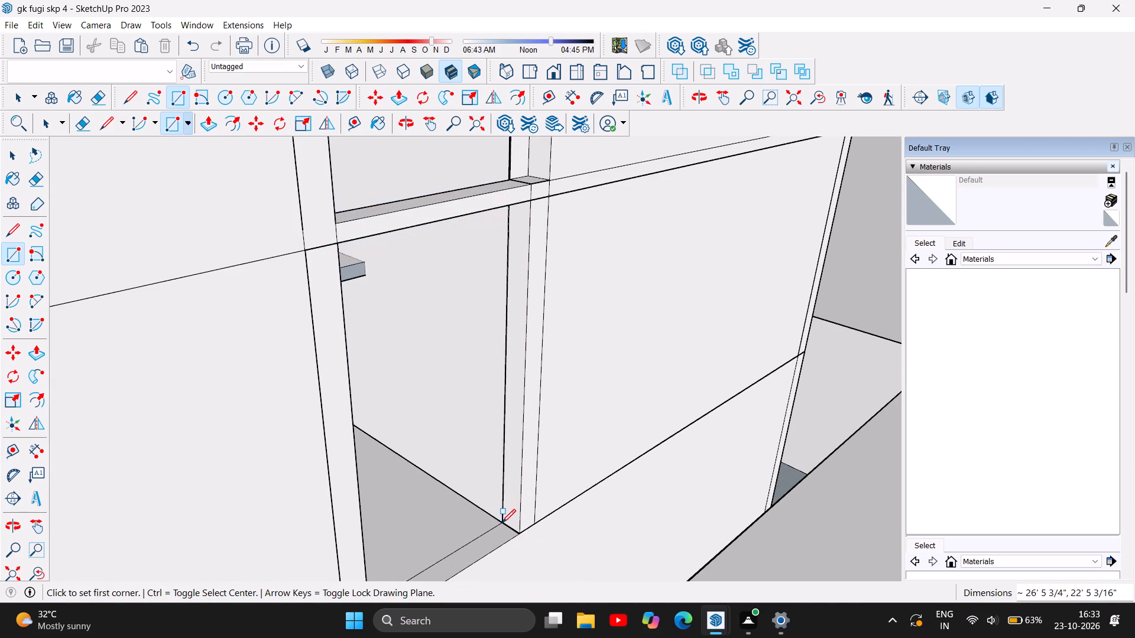
Push/pull the narrow vertical strip at the upper wall's corner beside the corridor opening about 8 5/8", followed by another 1 1/16".
scroll(497, 522, down, 16)
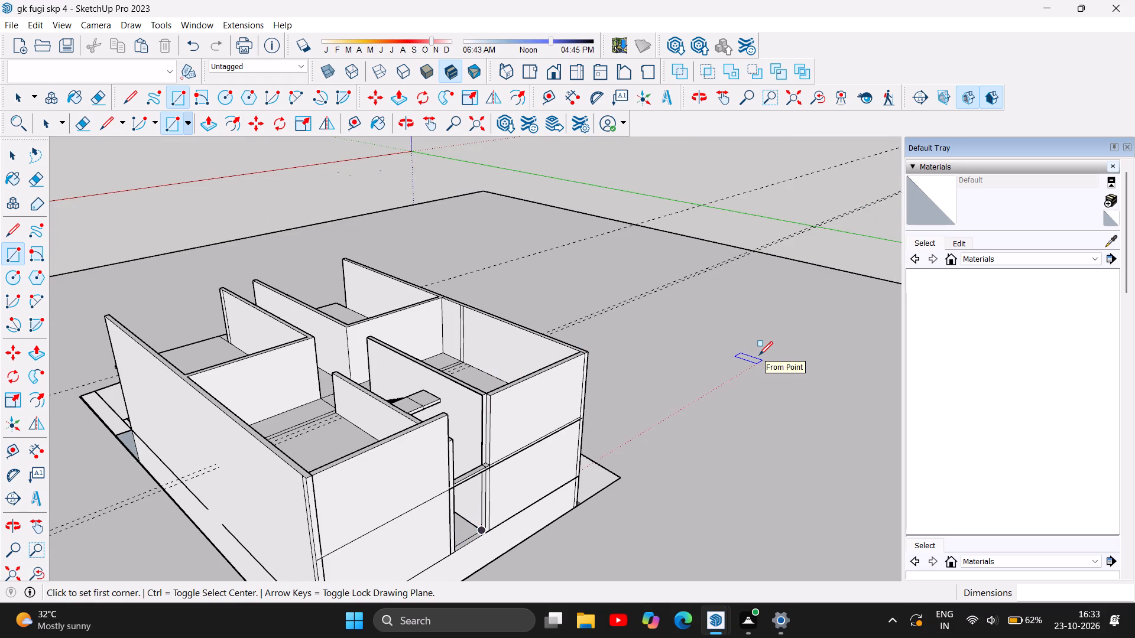
key(Escape)
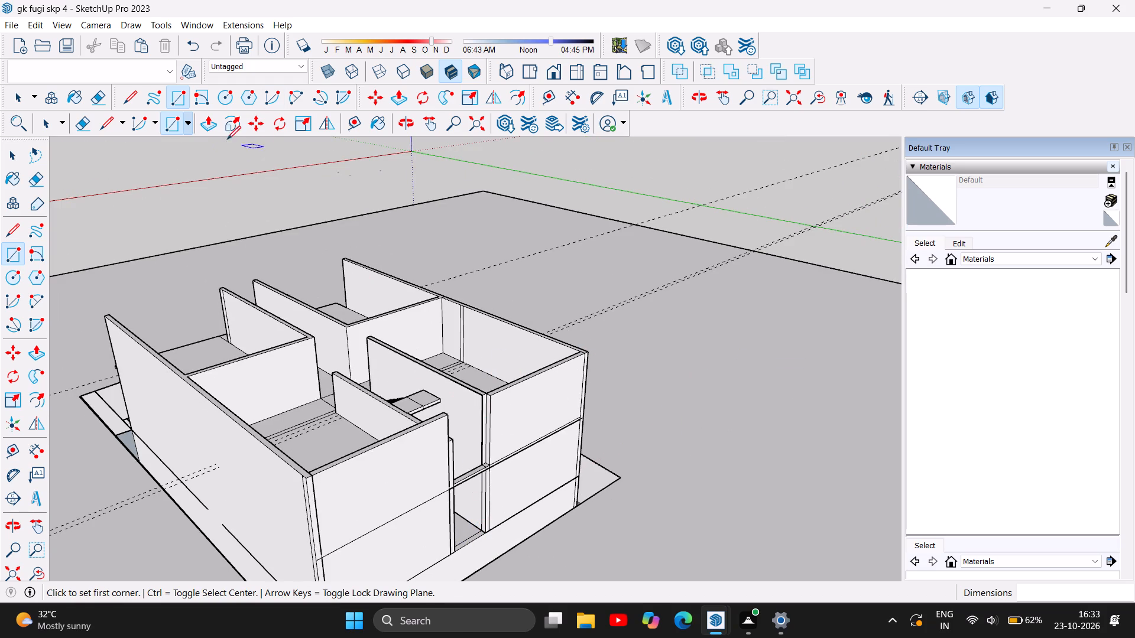
double_click(210, 131)
scroll(294, 396, down, 5)
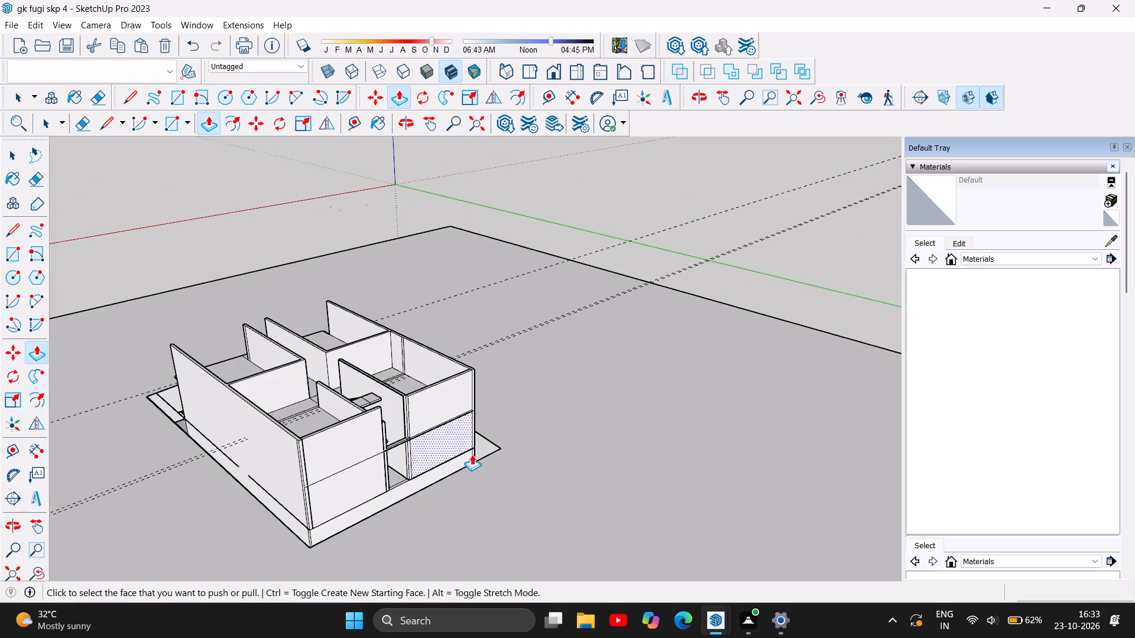
scroll(474, 453, up, 7)
scroll(436, 453, down, 1)
scroll(334, 480, up, 6)
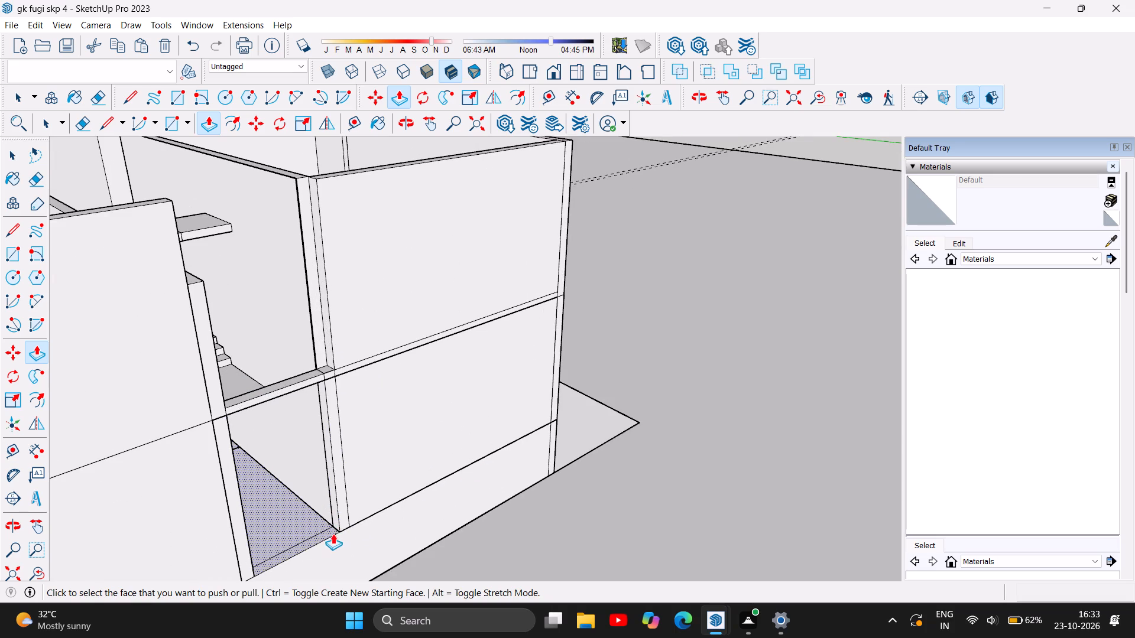
scroll(341, 318, up, 6)
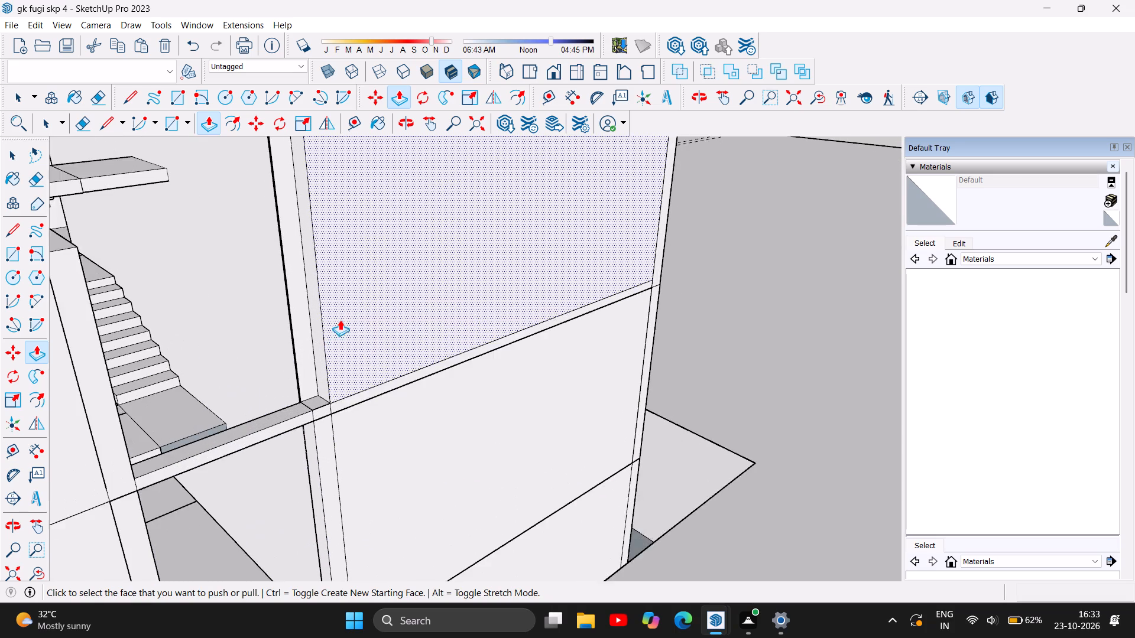
click(317, 404)
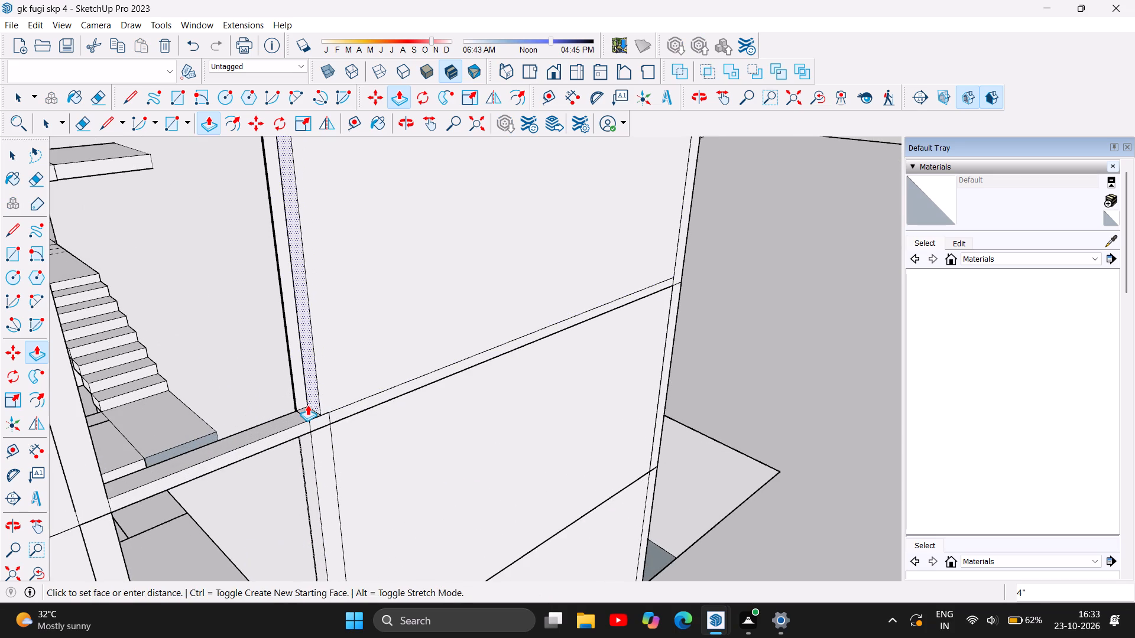
click(294, 407)
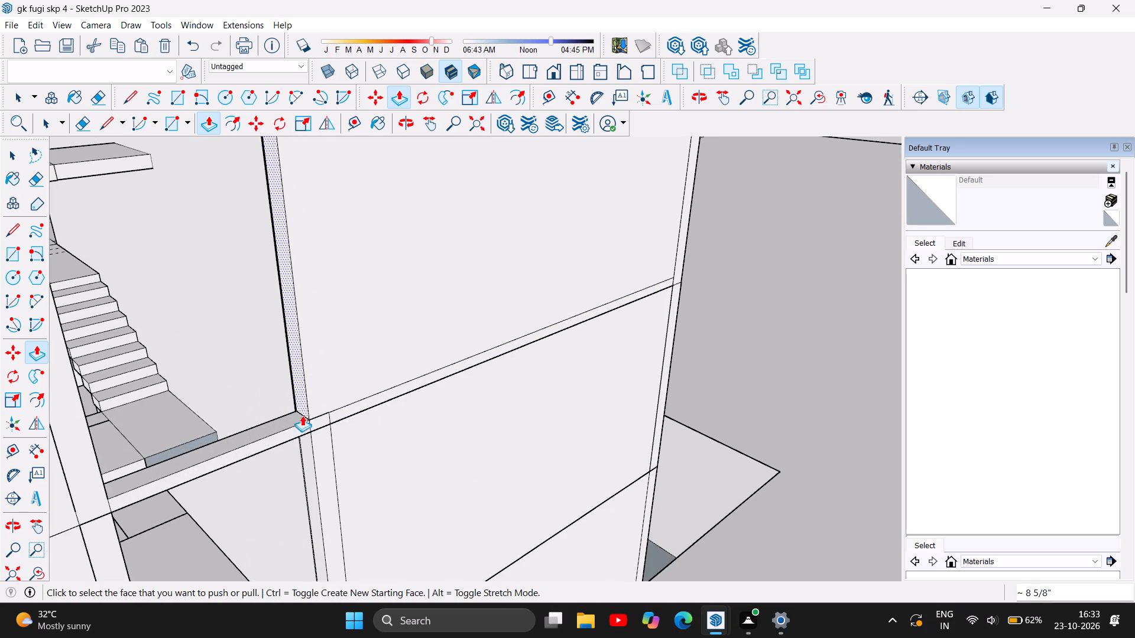
scroll(267, 323, up, 4)
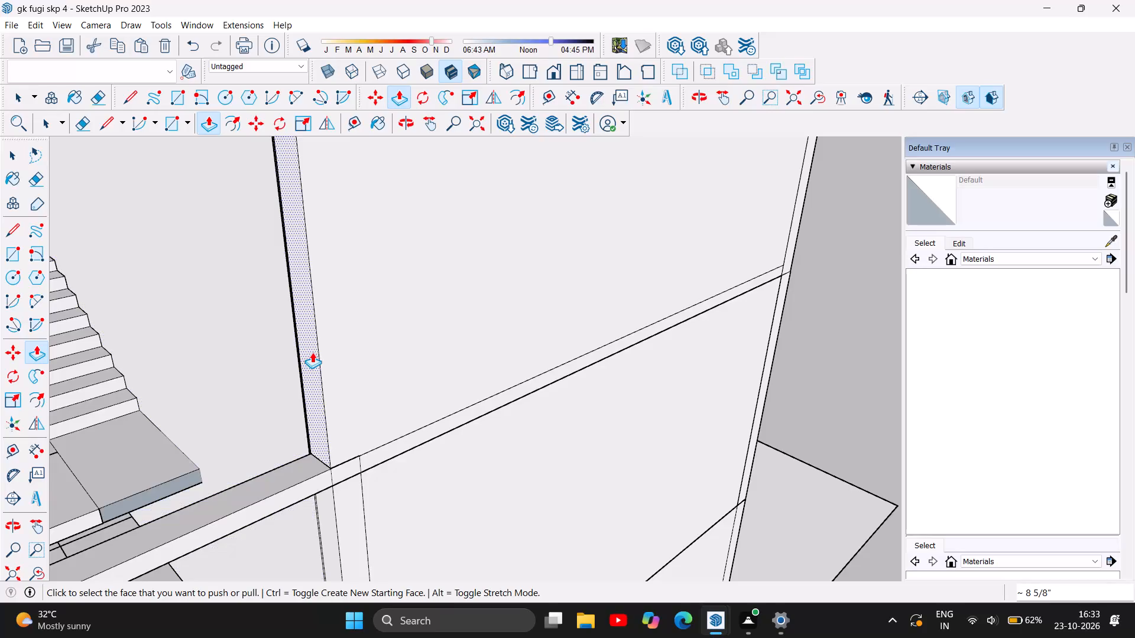
click(312, 352)
drag(309, 351, 319, 346)
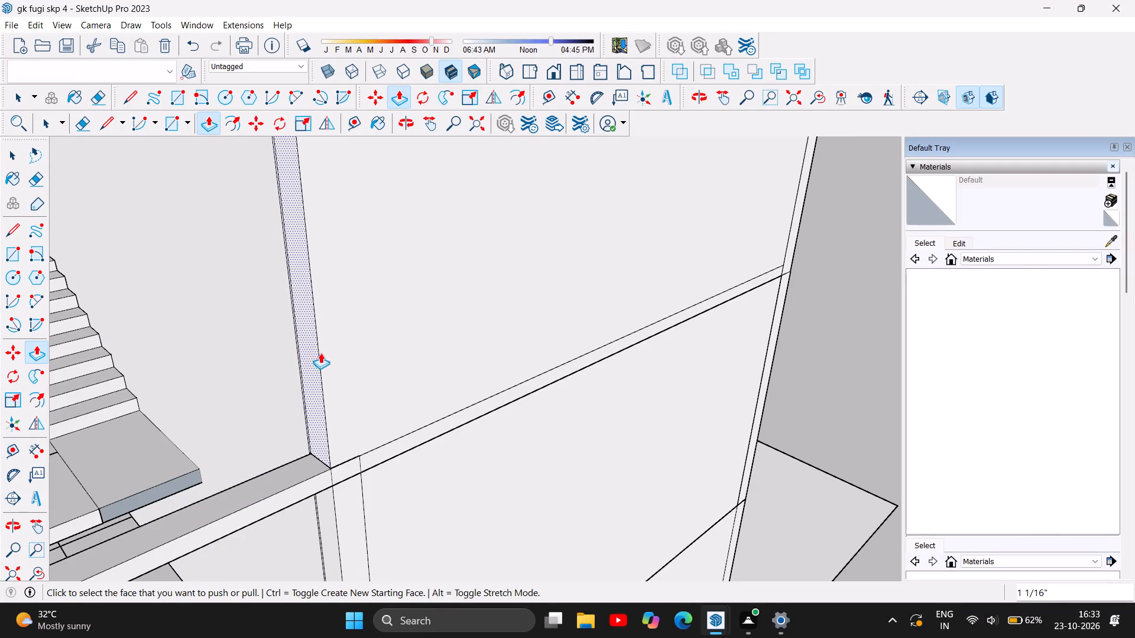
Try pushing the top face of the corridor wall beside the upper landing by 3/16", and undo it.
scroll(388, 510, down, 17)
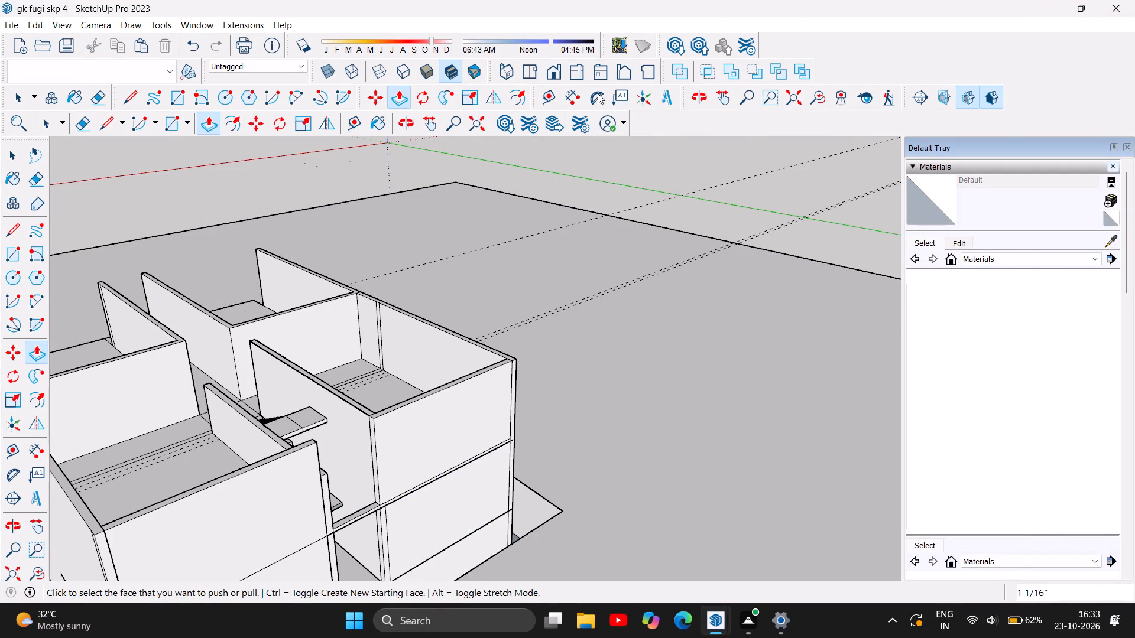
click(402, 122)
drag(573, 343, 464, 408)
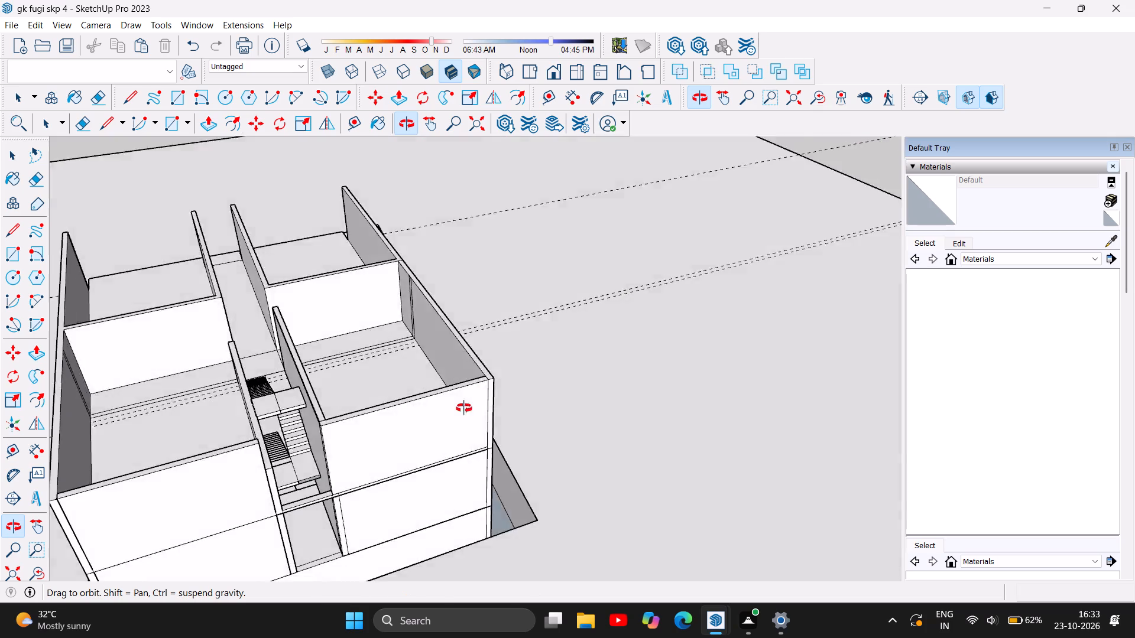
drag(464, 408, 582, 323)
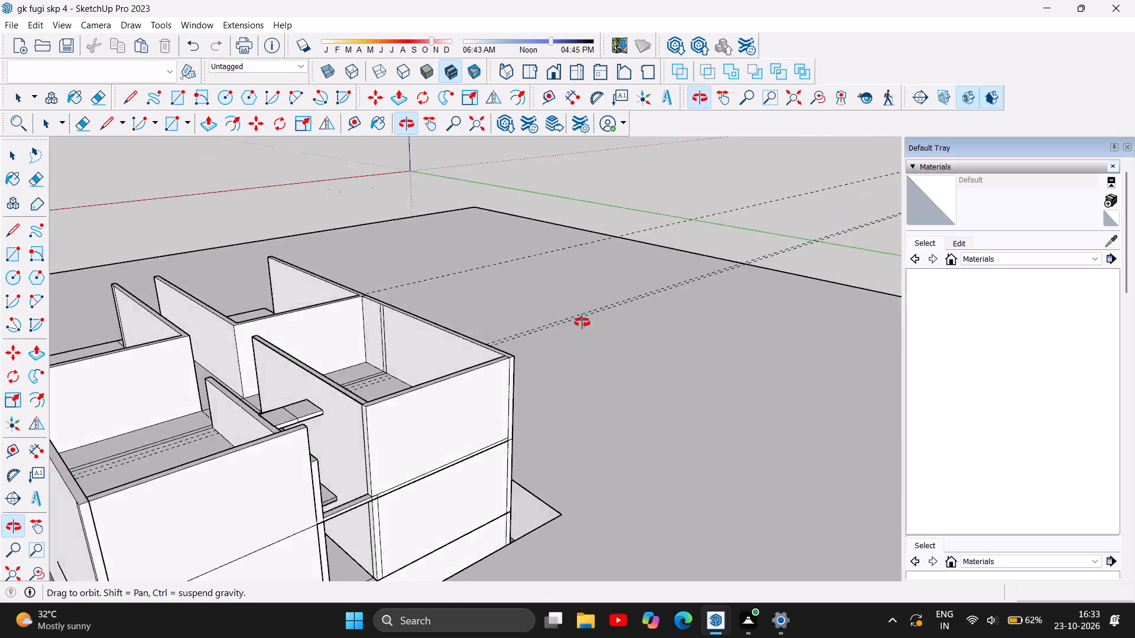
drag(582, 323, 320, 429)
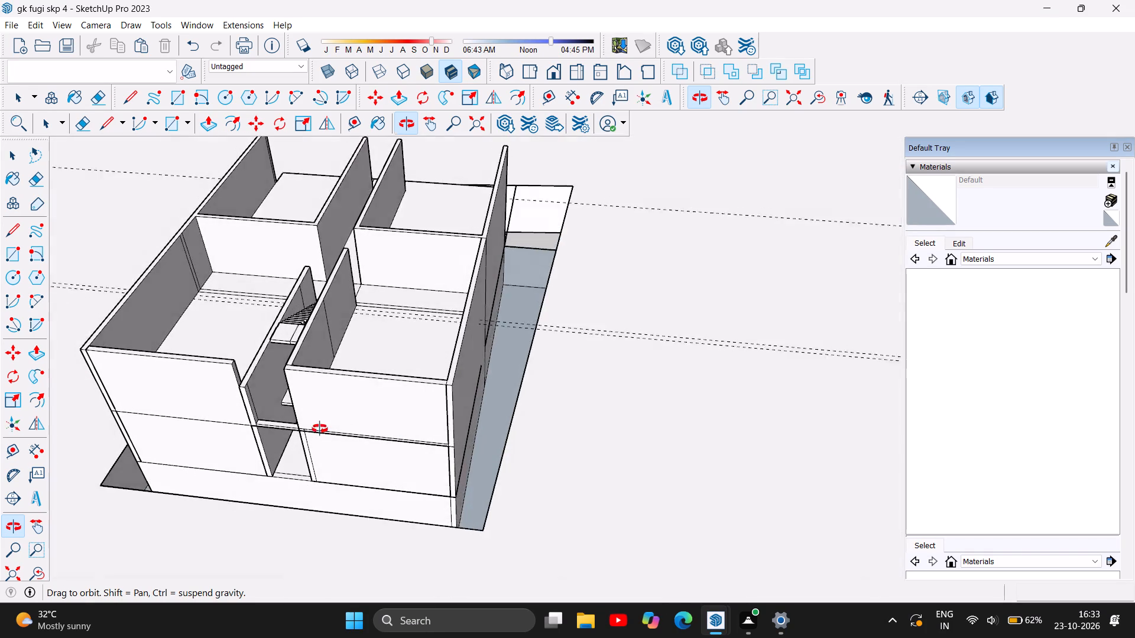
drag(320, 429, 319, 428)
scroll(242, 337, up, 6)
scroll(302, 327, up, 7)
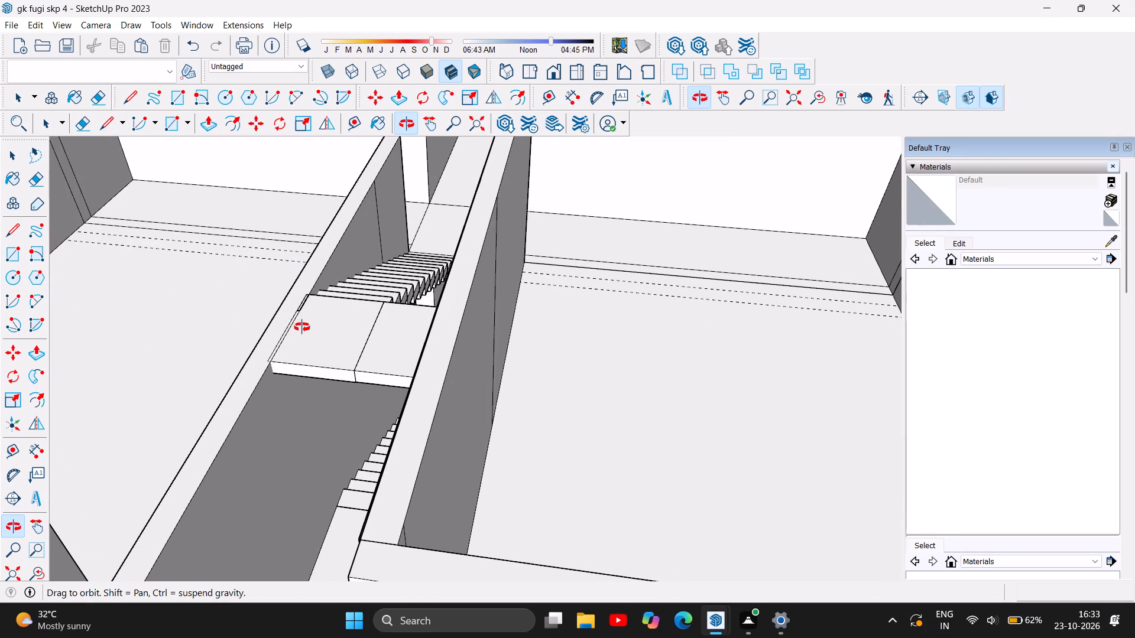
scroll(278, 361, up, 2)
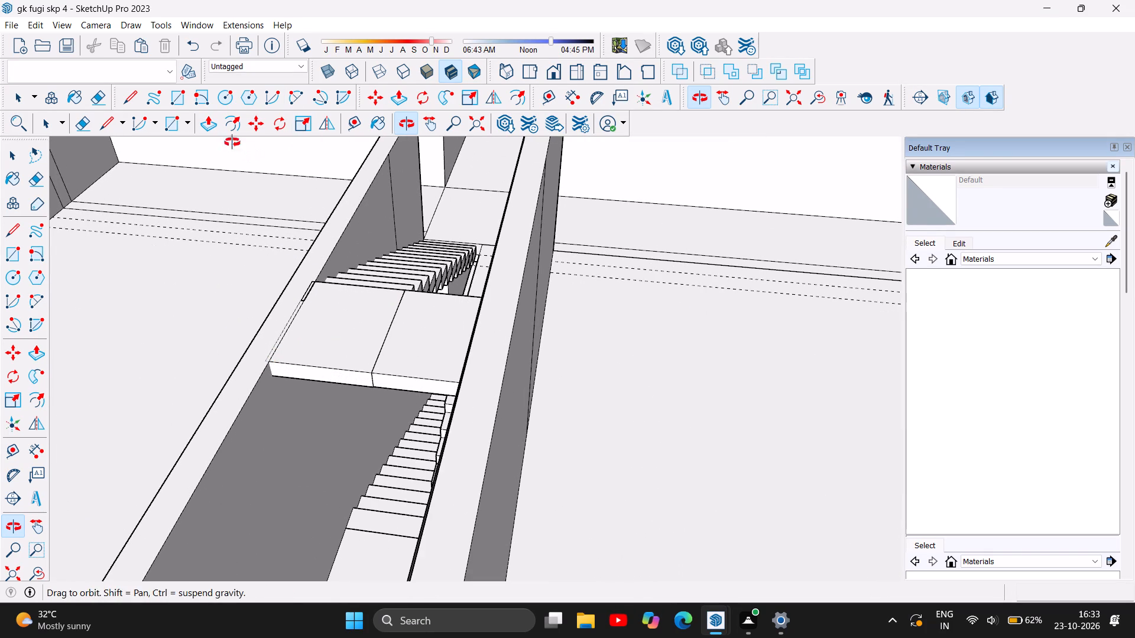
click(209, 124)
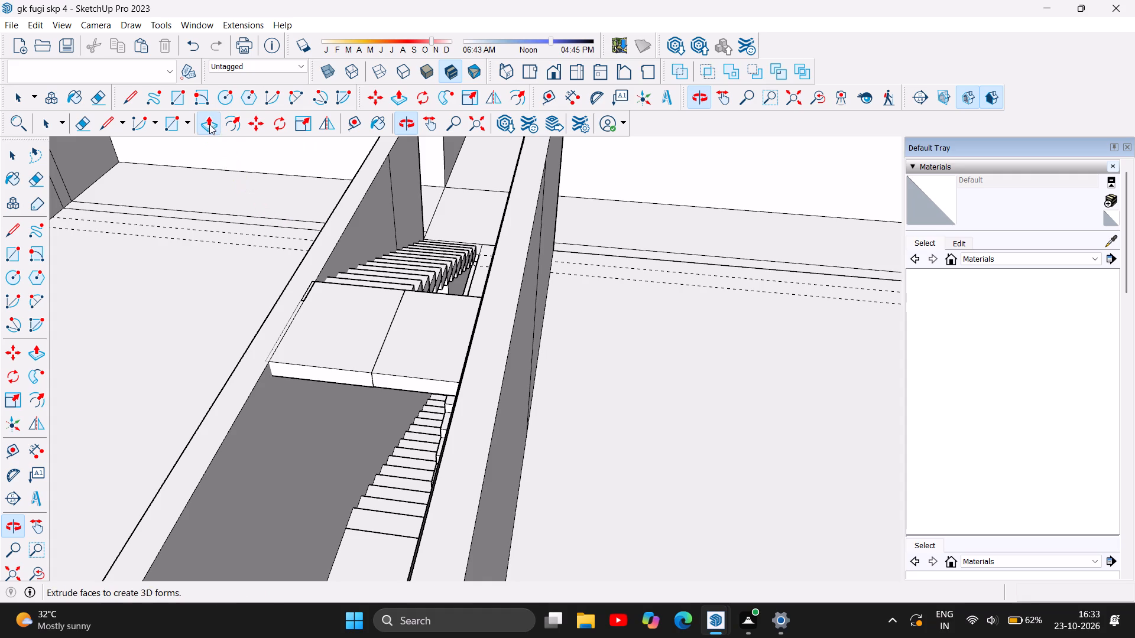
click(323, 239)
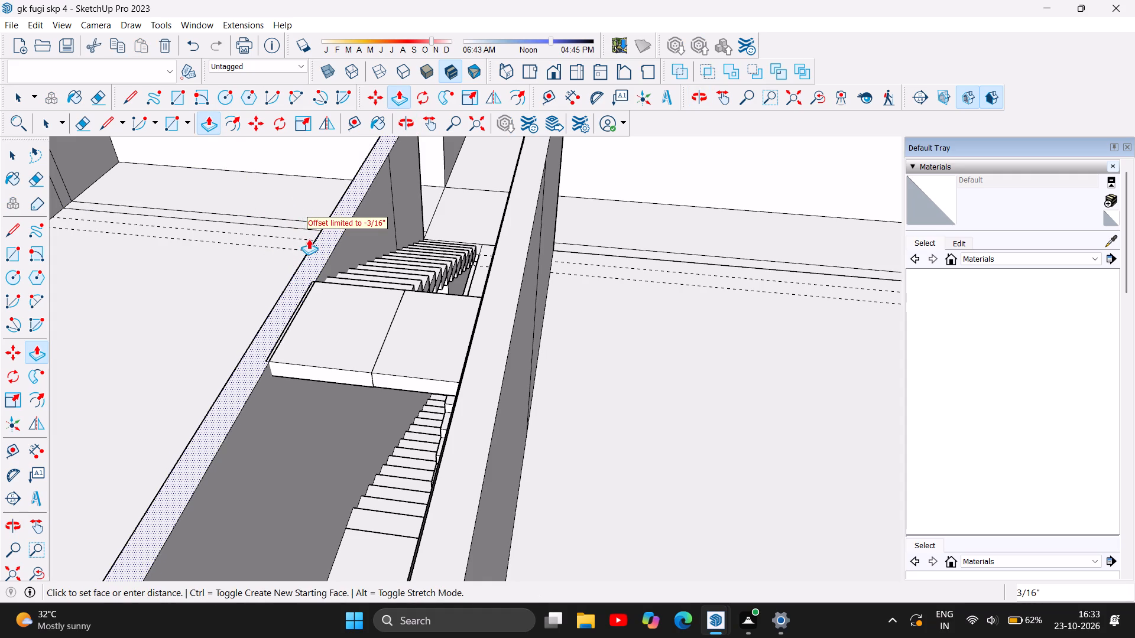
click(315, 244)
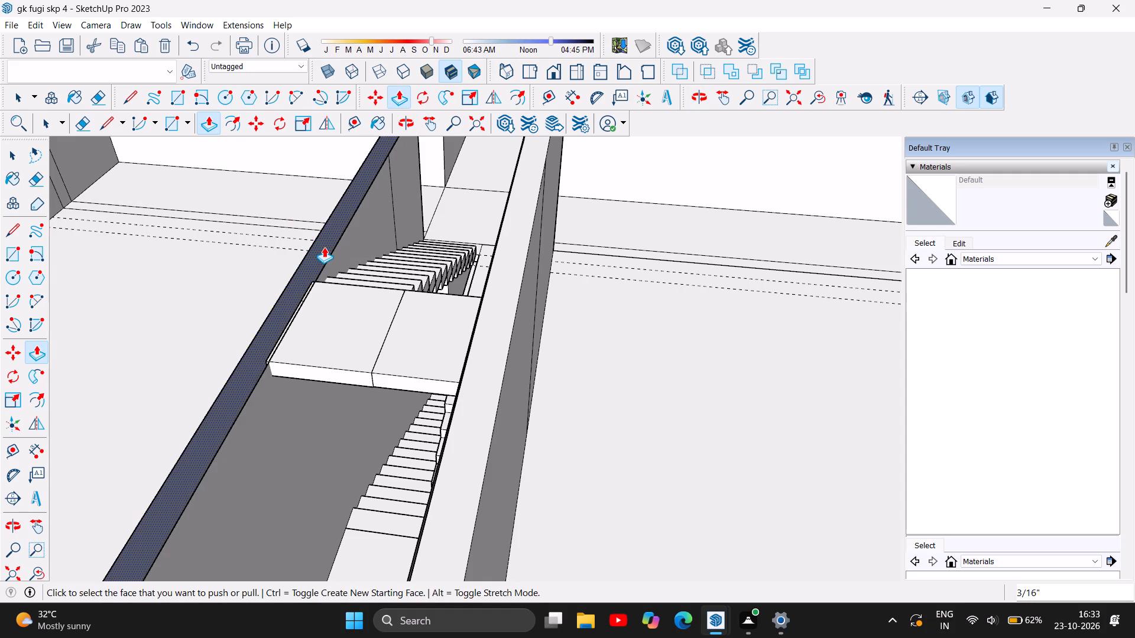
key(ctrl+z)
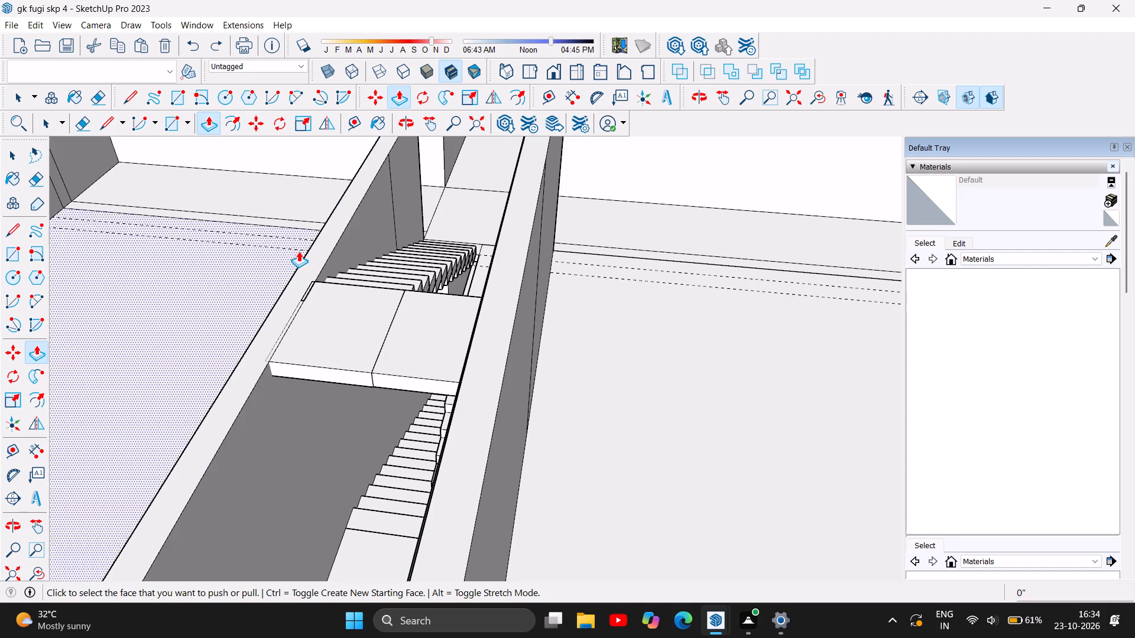
Raise the top face of the corridor wall beside the upper landing by 4'.
click(307, 258)
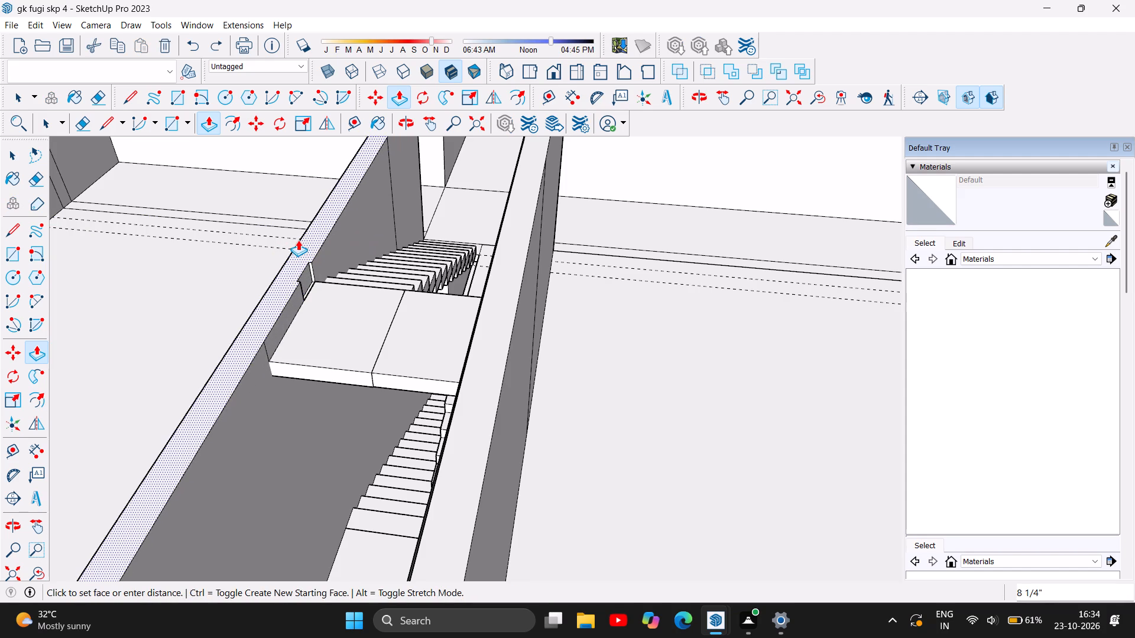
text(4')
key(Return)
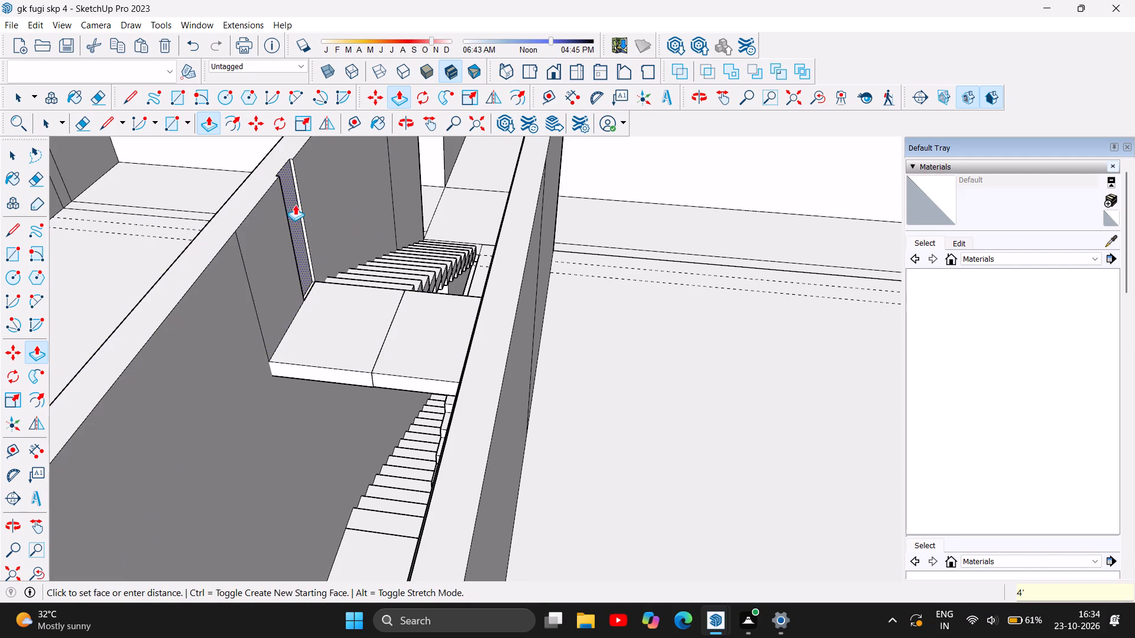
Push/pull the recessed narrow strip in the raised corridor wall beside the landing about 1 1/16", followed by 3 1/2".
scroll(300, 161, up, 11)
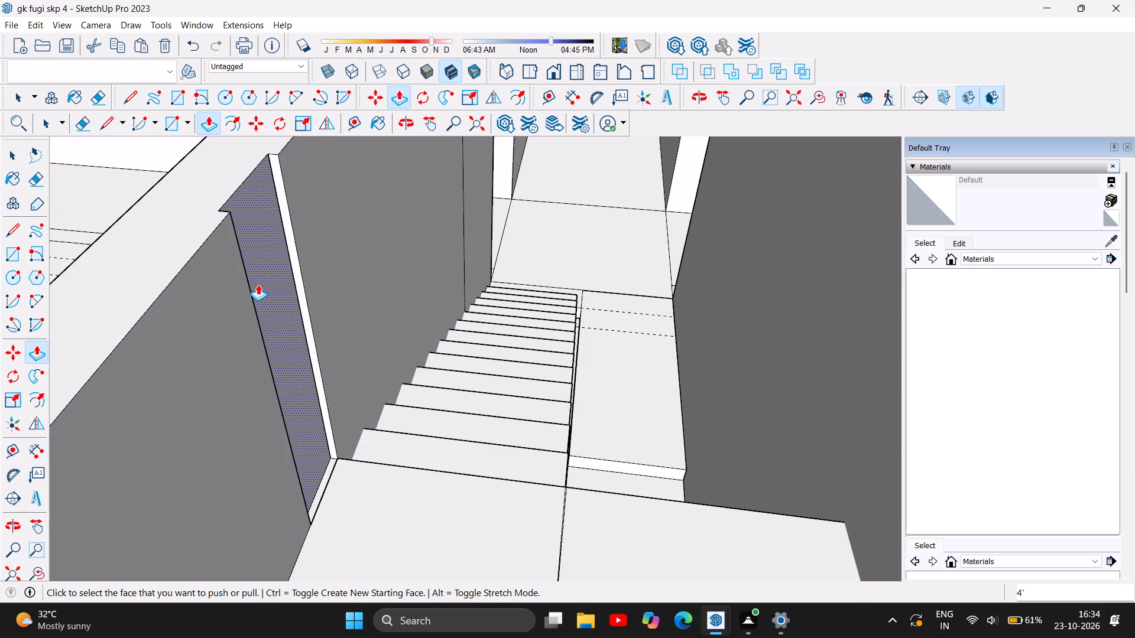
double_click(262, 270)
drag(268, 267, 278, 266)
scroll(329, 269, down, 6)
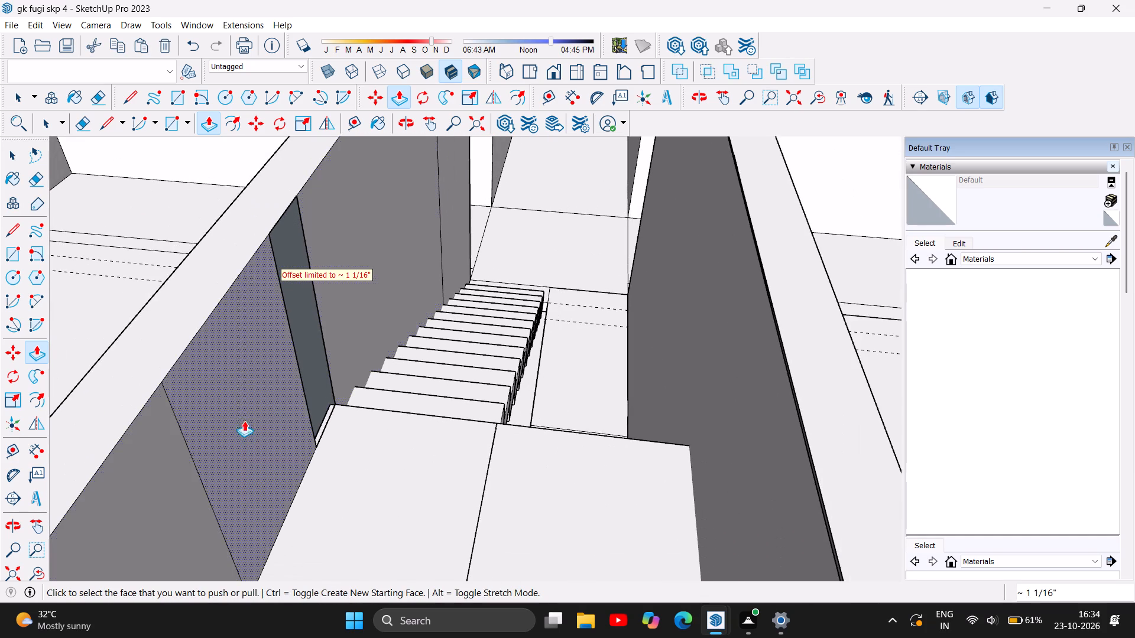
scroll(348, 336, down, 5)
scroll(358, 338, up, 4)
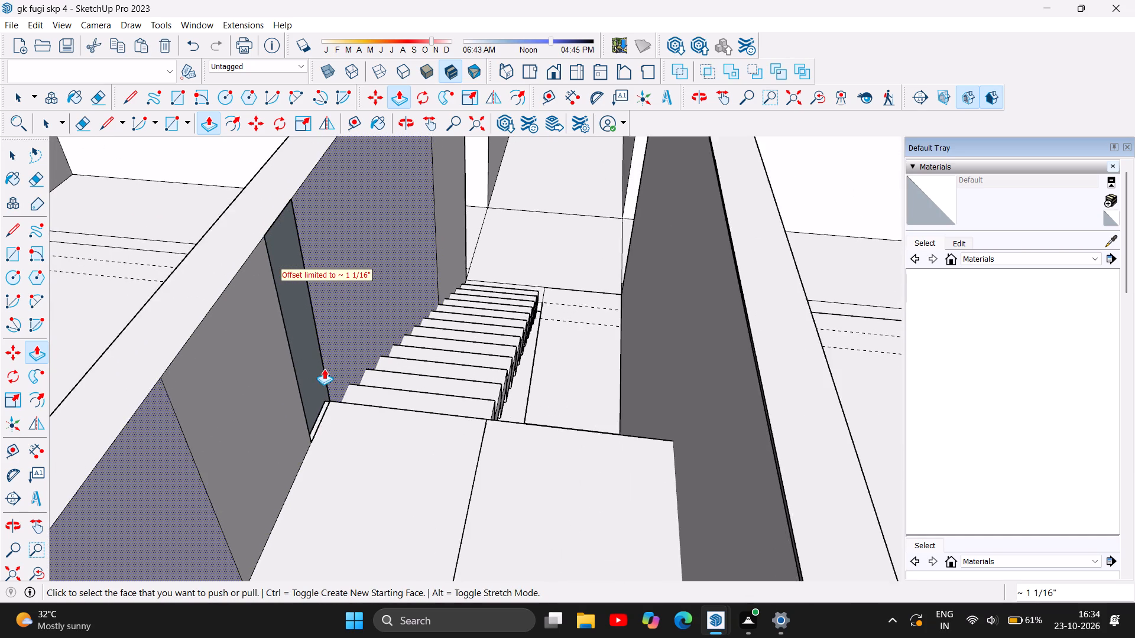
scroll(324, 369, up, 5)
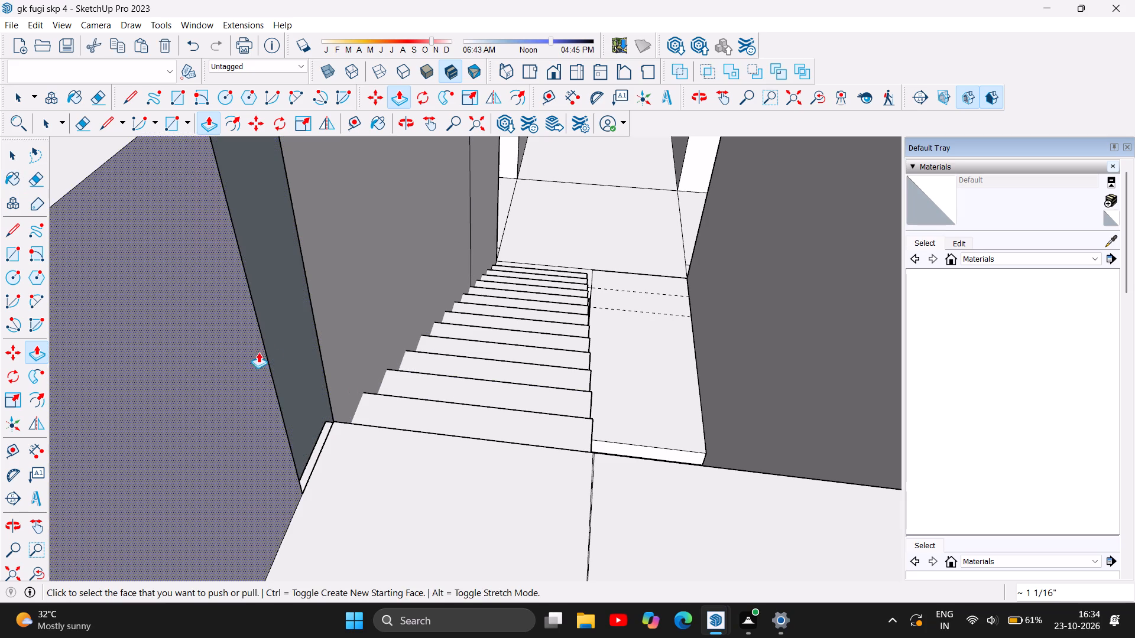
drag(277, 331, 302, 333)
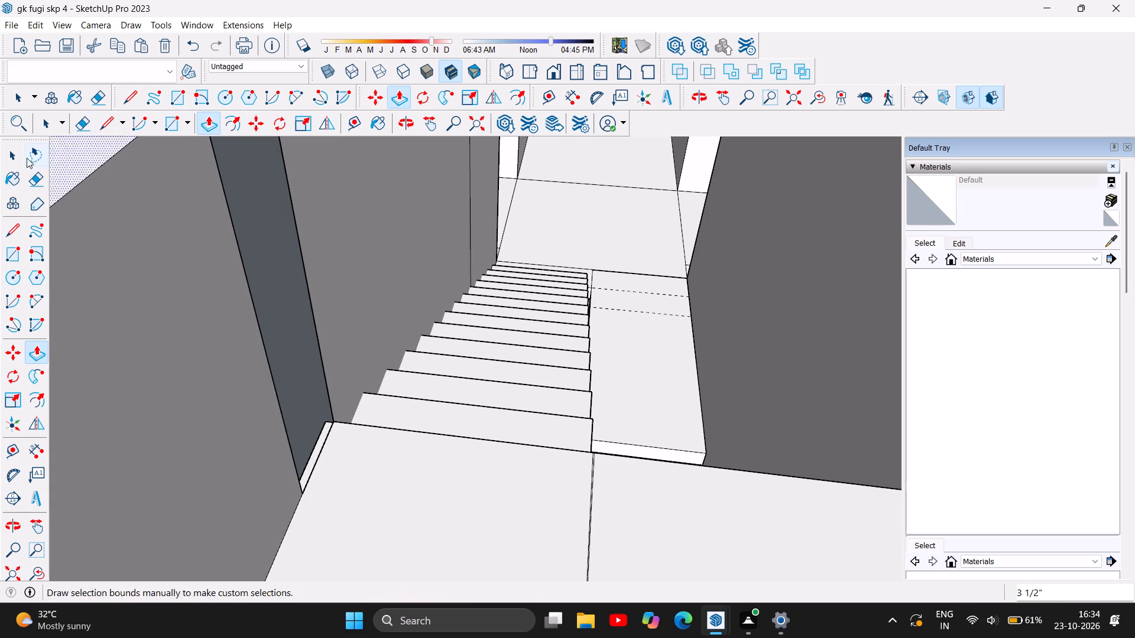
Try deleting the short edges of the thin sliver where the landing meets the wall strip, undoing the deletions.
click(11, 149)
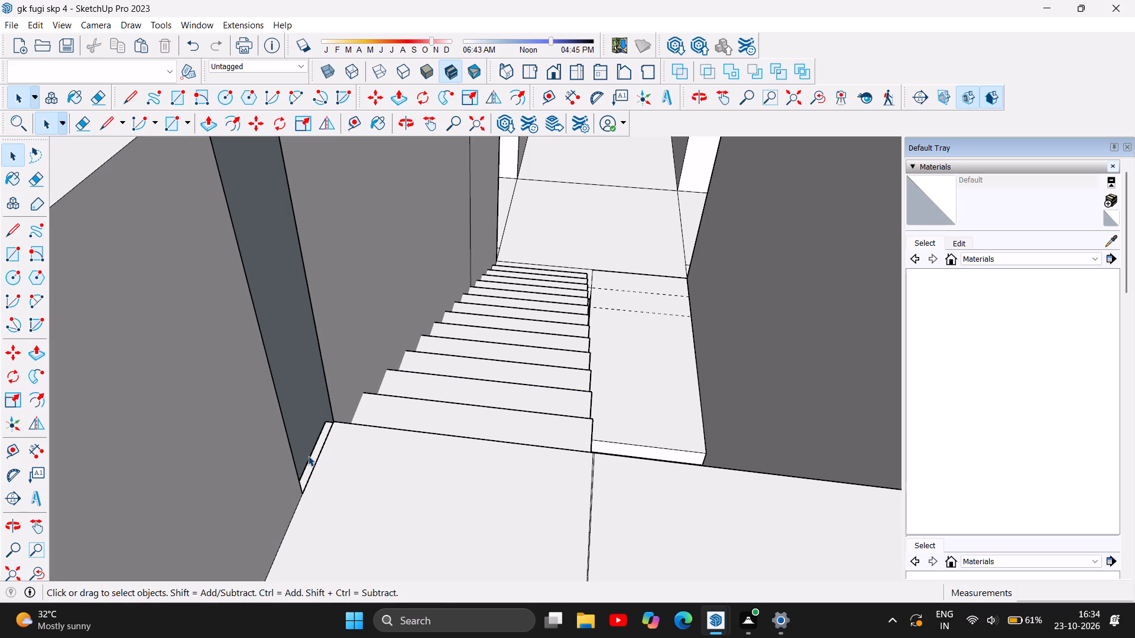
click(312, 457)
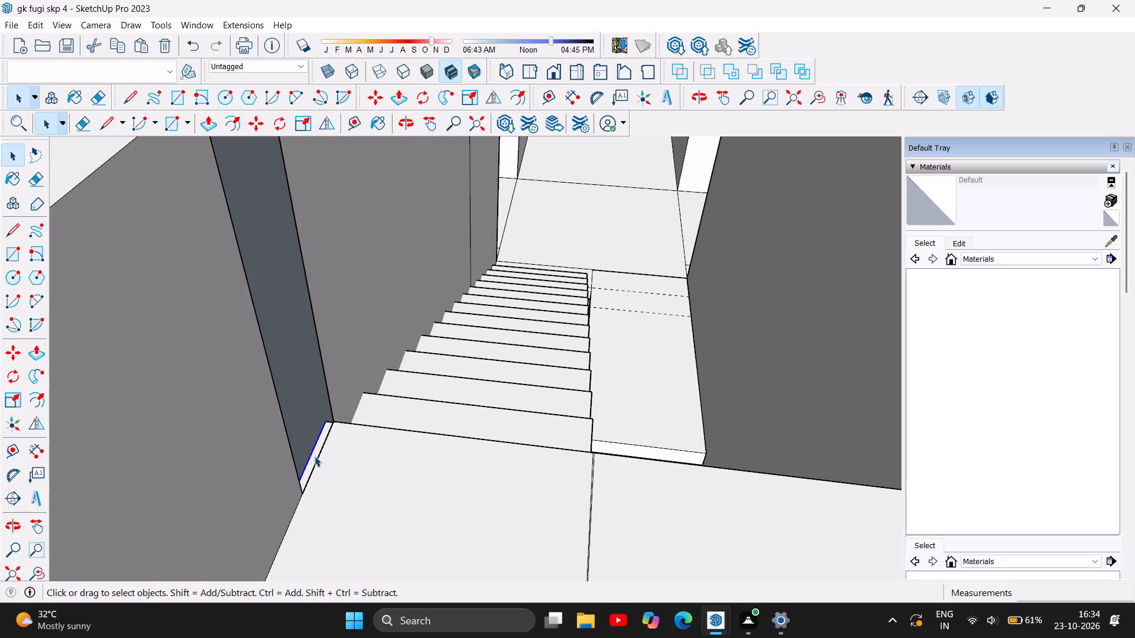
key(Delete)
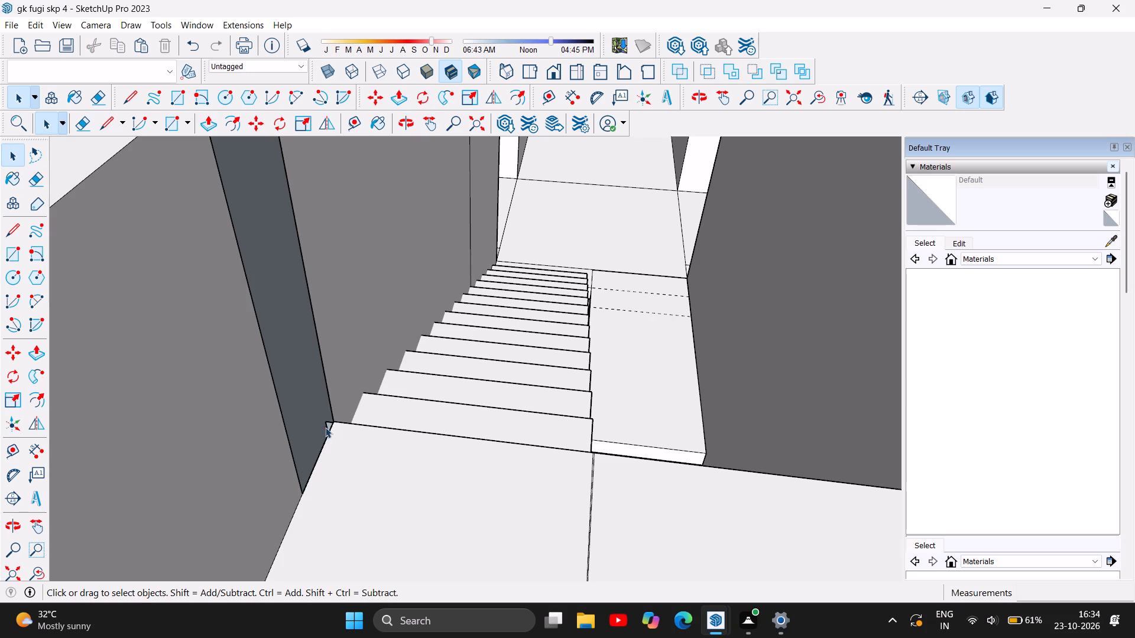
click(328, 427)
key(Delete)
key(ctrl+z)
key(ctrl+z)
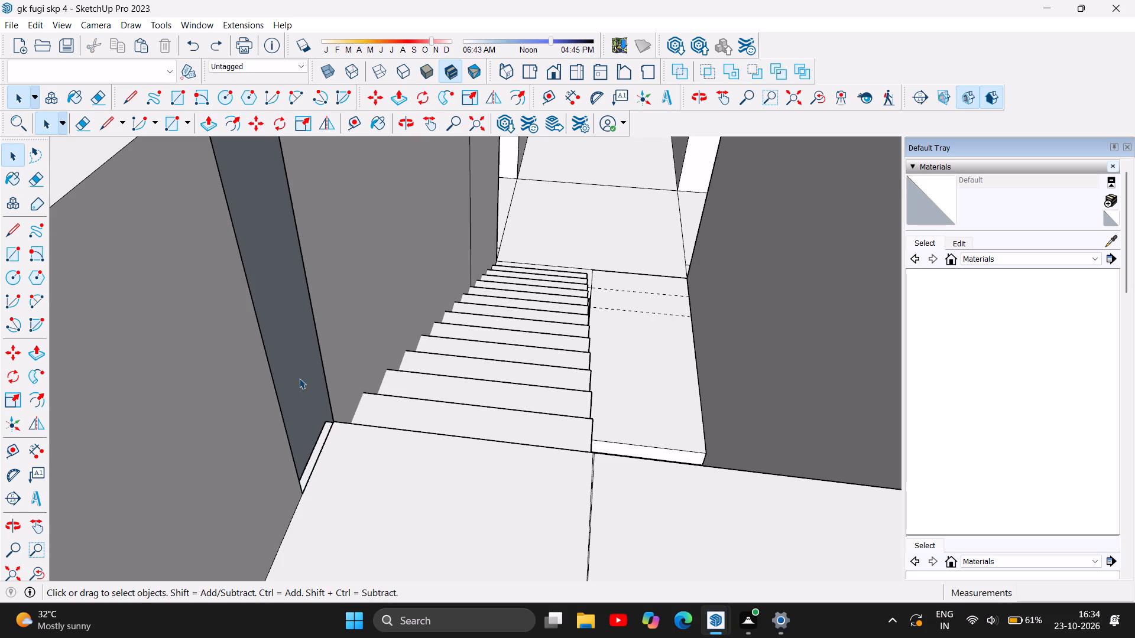
Delete the narrow strip's face in the raised corridor wall and the short wall-top edge above it.
click(296, 366)
key(Delete)
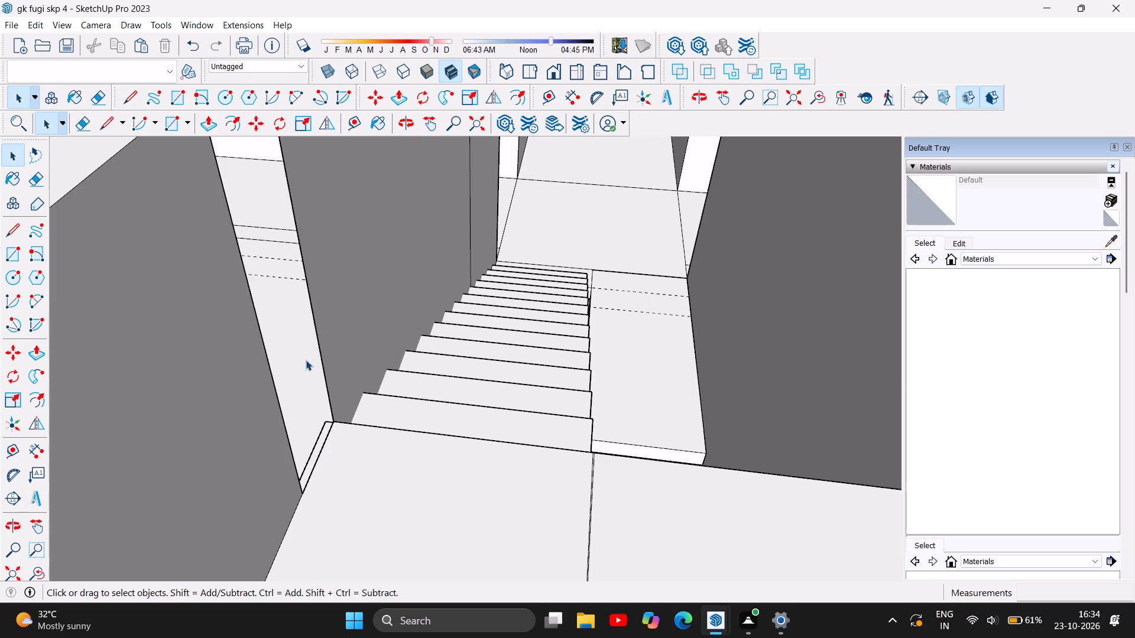
scroll(300, 363, down, 9)
scroll(293, 354, up, 8)
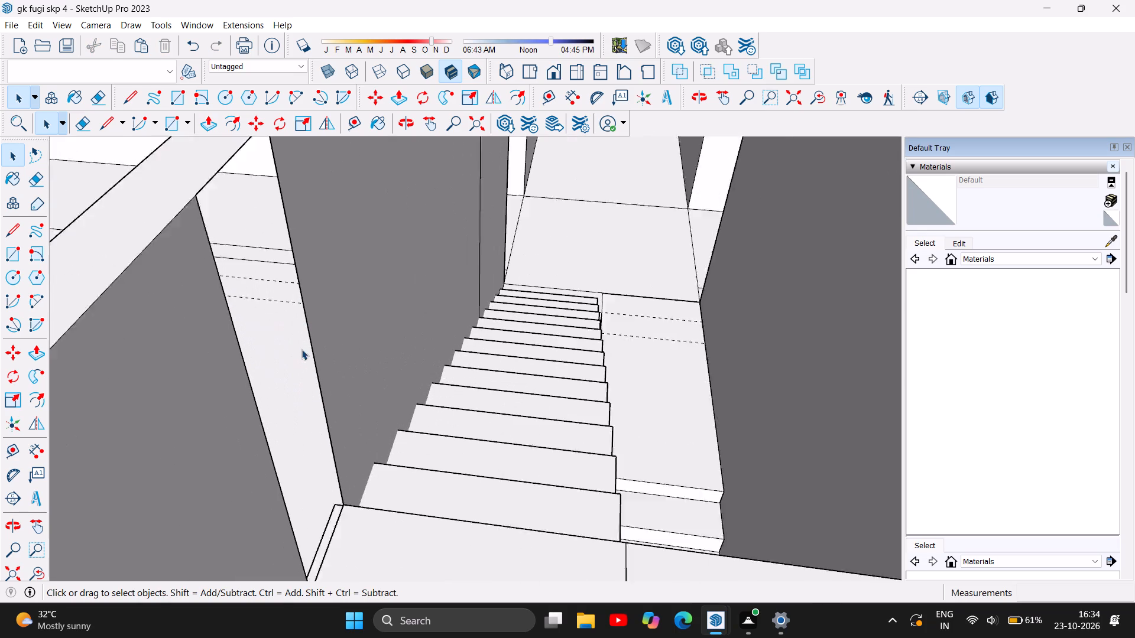
scroll(301, 349, up, 1)
scroll(251, 342, down, 3)
click(216, 255)
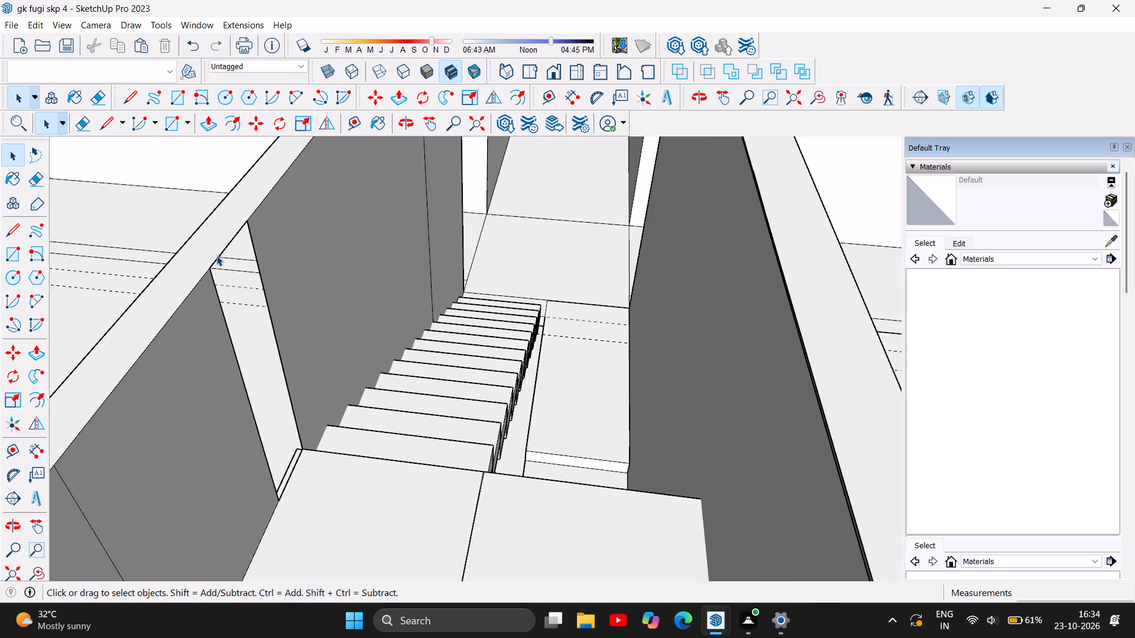
key(Delete)
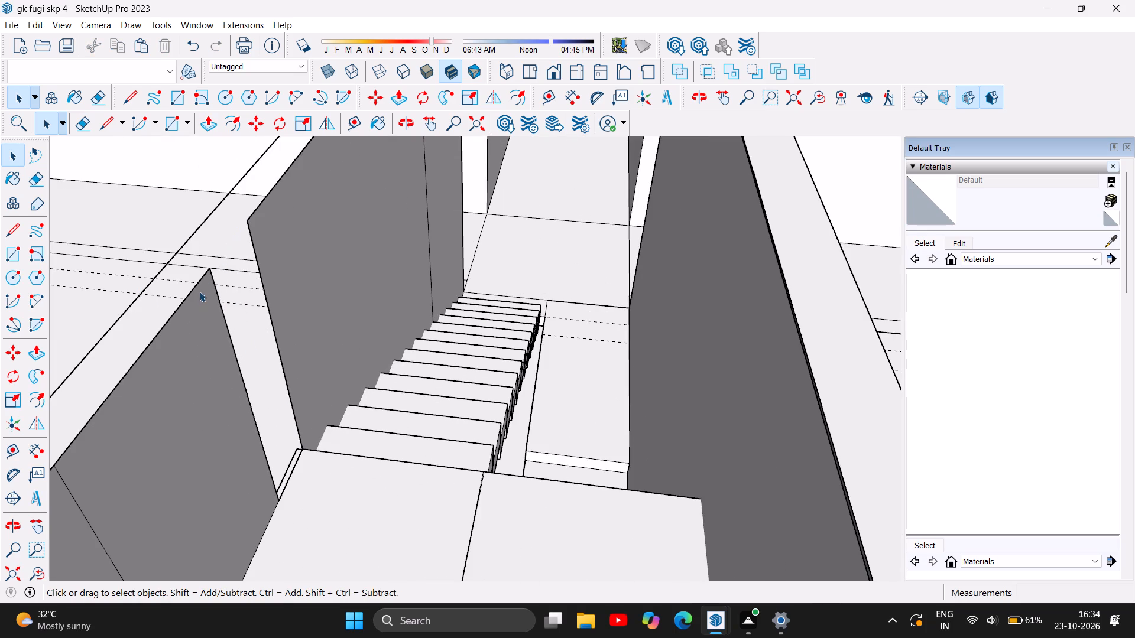
Delete the corridor-side wall faces beside the landing and upper flight, along with their leftover vertical and top edges.
click(187, 298)
key(Delete)
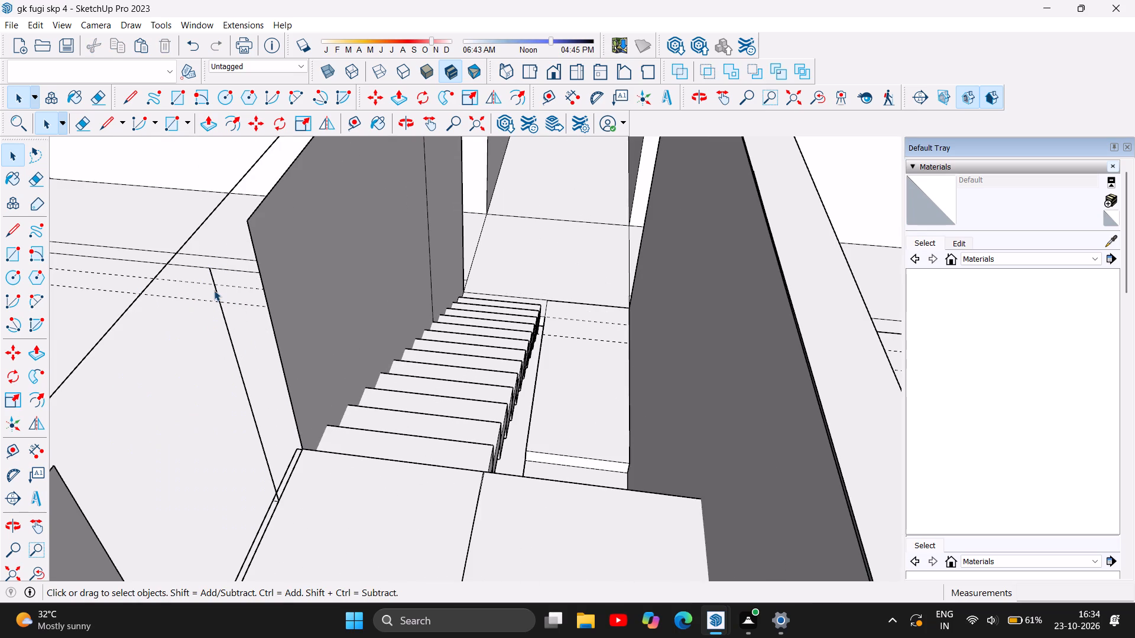
click(214, 290)
key(Delete)
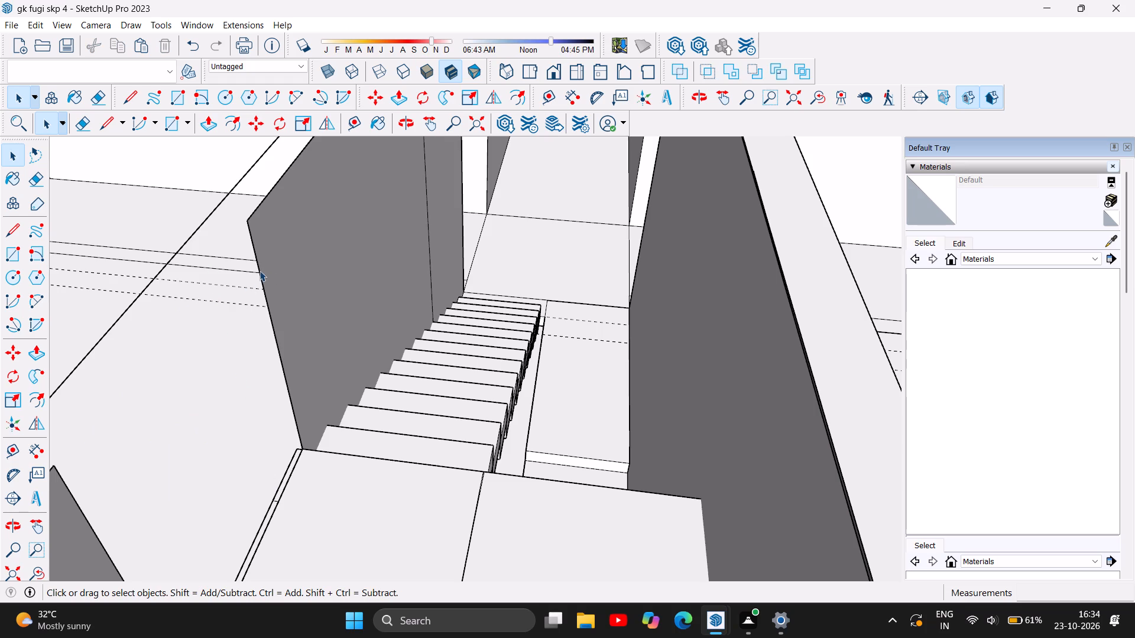
click(260, 271)
key(Delete)
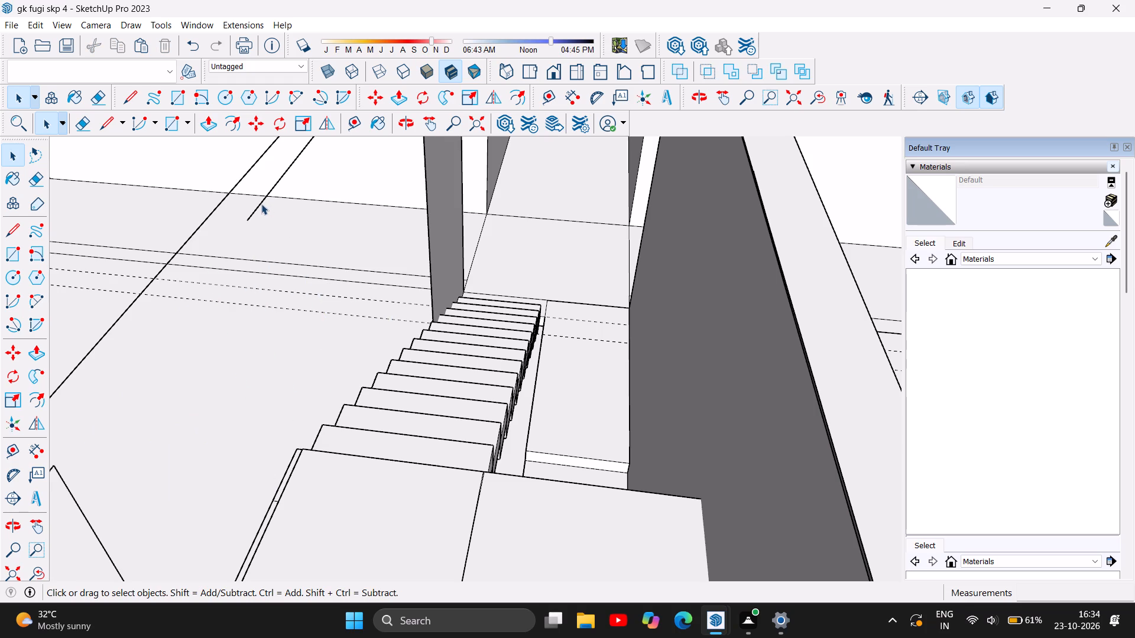
click(261, 204)
key(Delete)
scroll(339, 309, down, 9)
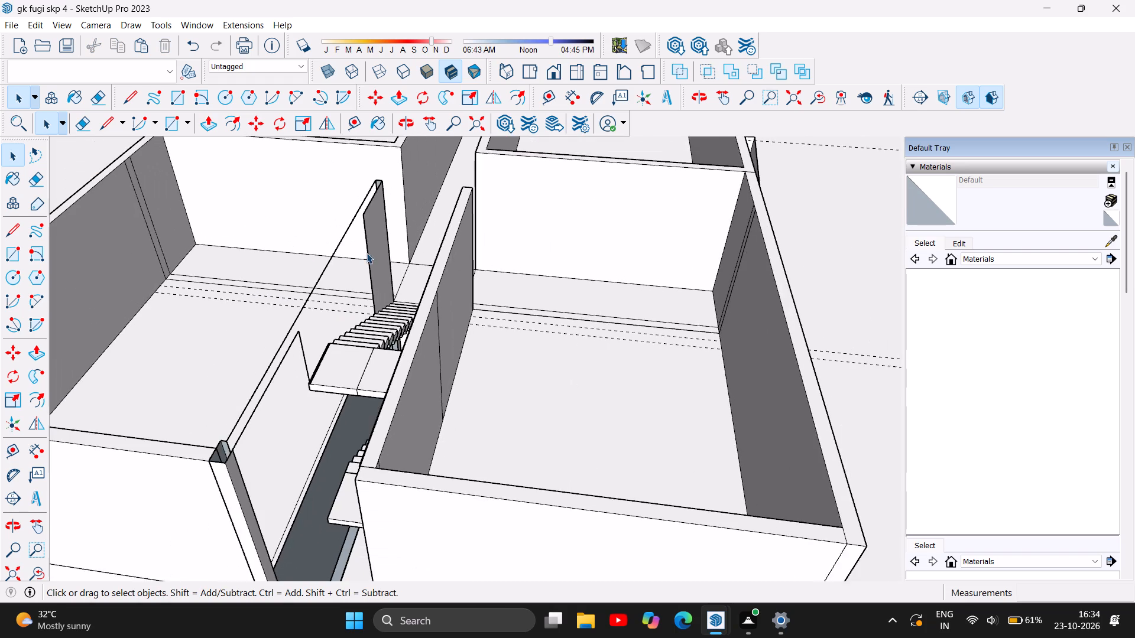
scroll(371, 204, up, 2)
click(371, 204)
key(Delete)
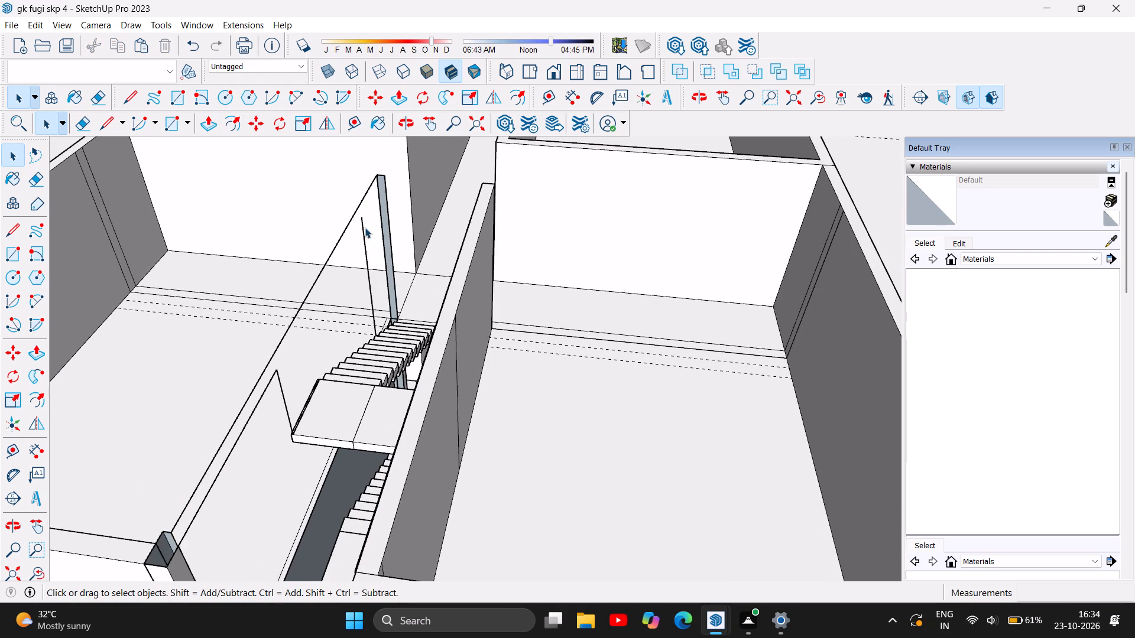
click(365, 227)
key(Delete)
Delete the narrow strip face, its vertical edge and the inner end face at the front end of the corridor wall.
scroll(374, 228, down, 3)
scroll(271, 442, up, 4)
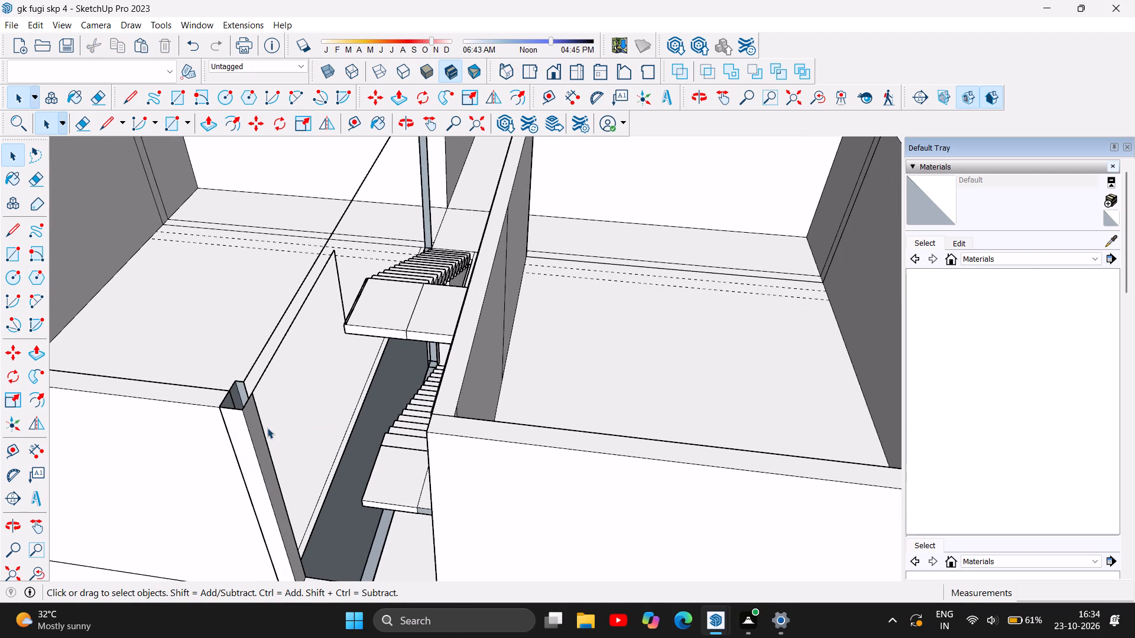
double_click(264, 428)
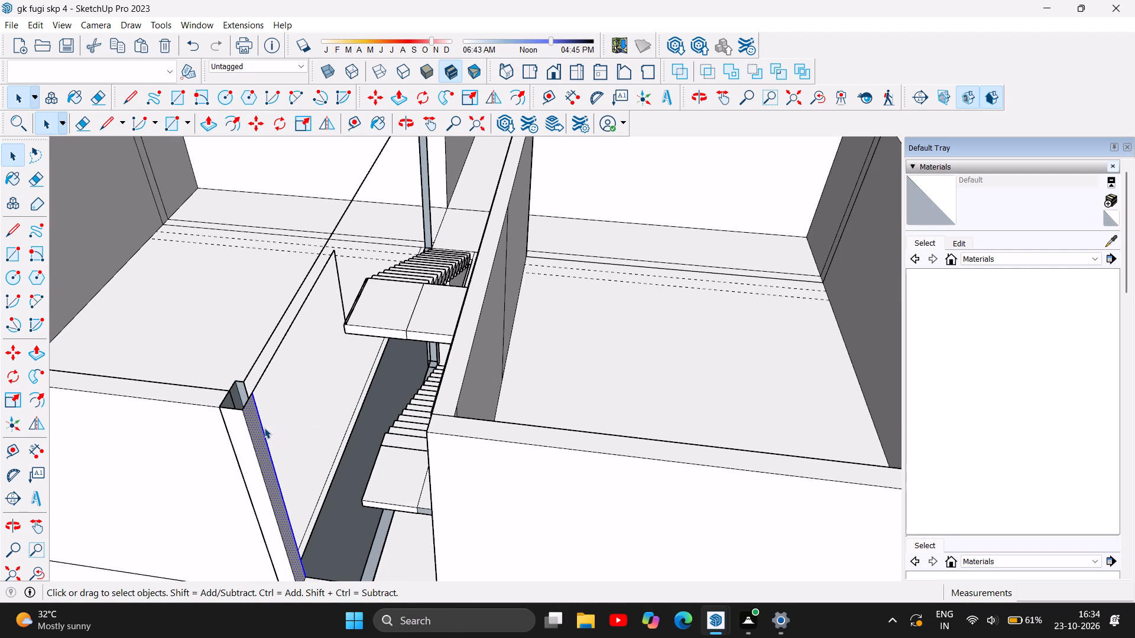
key(Delete)
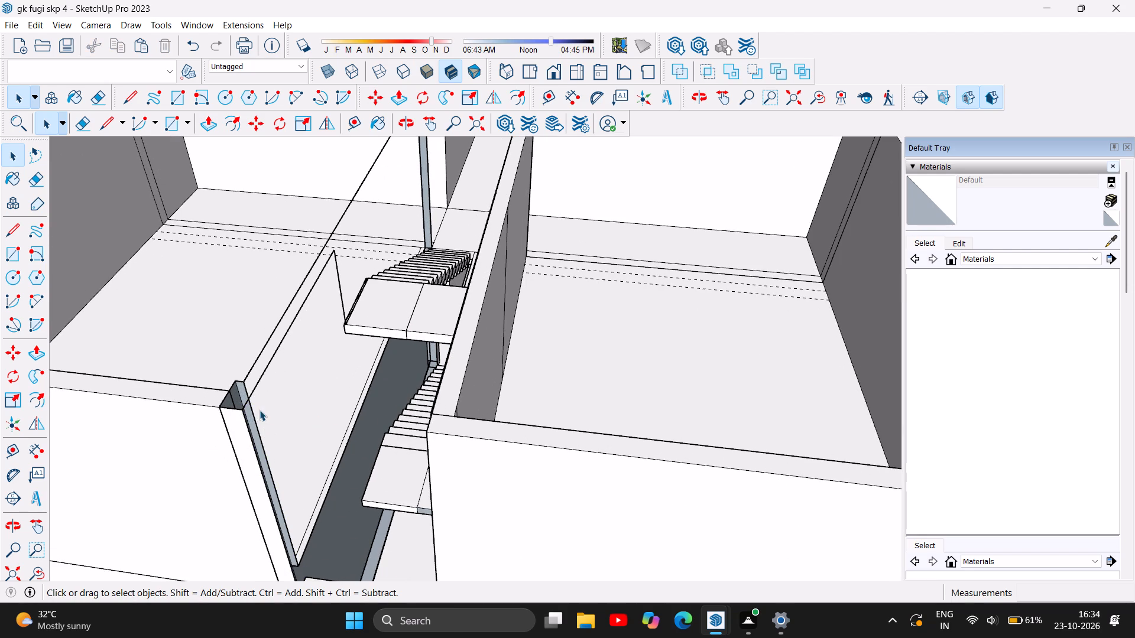
click(253, 410)
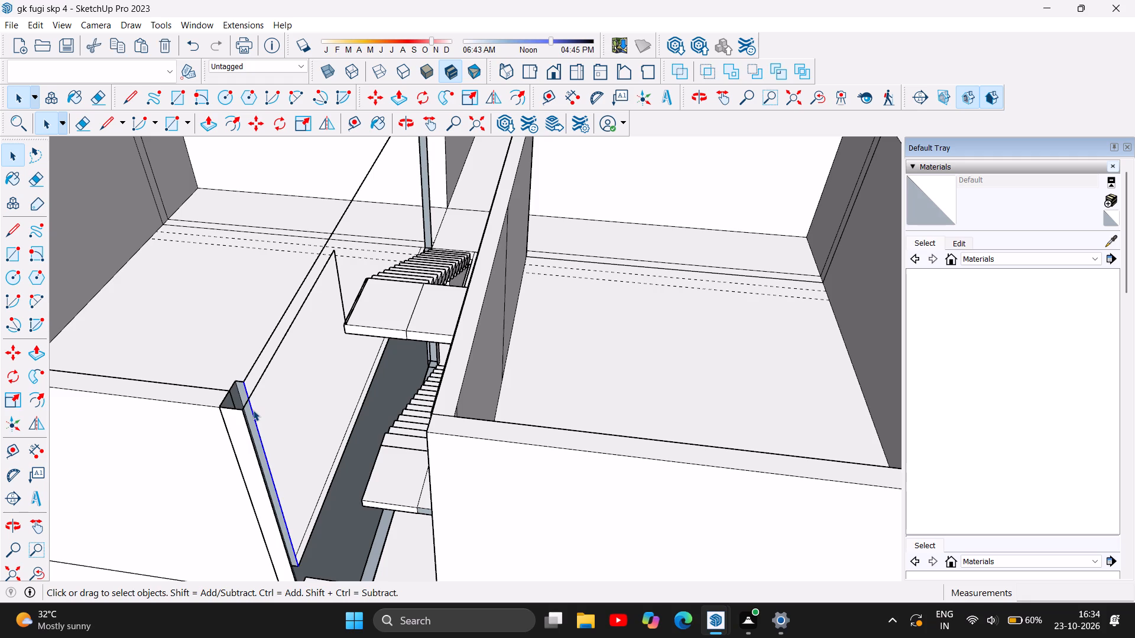
key(Delete)
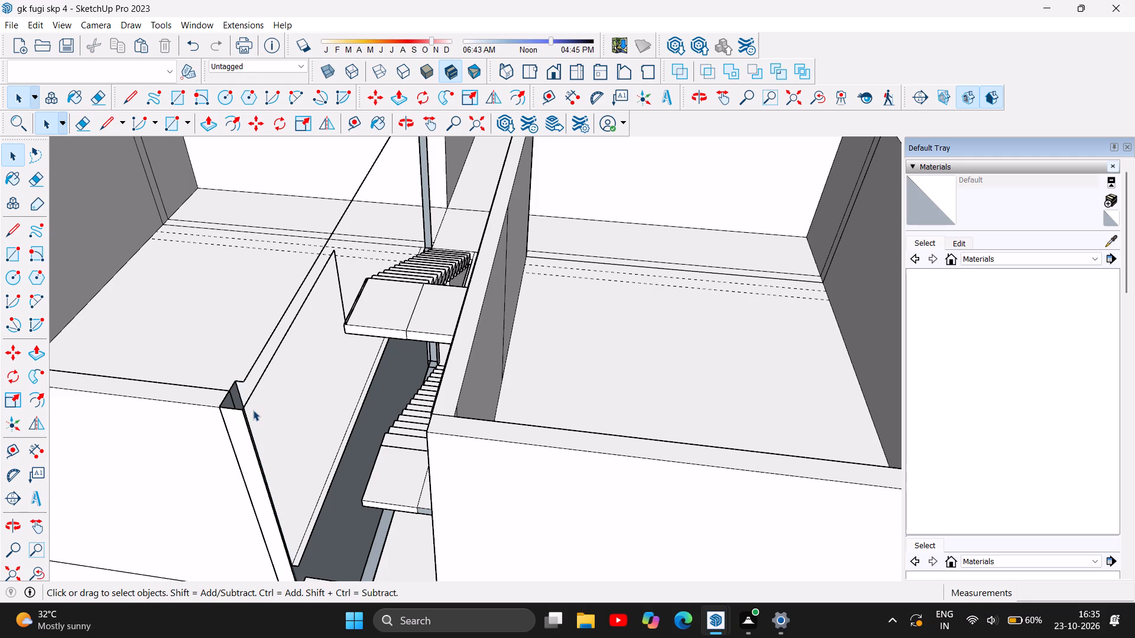
scroll(253, 410, up, 3)
click(223, 388)
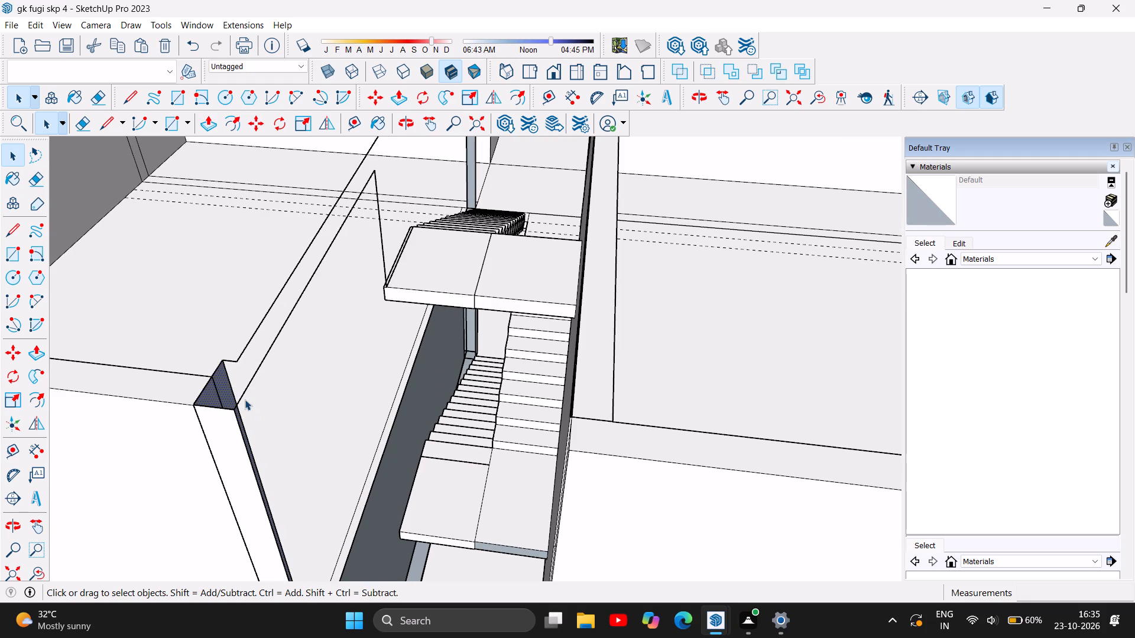
key(Delete)
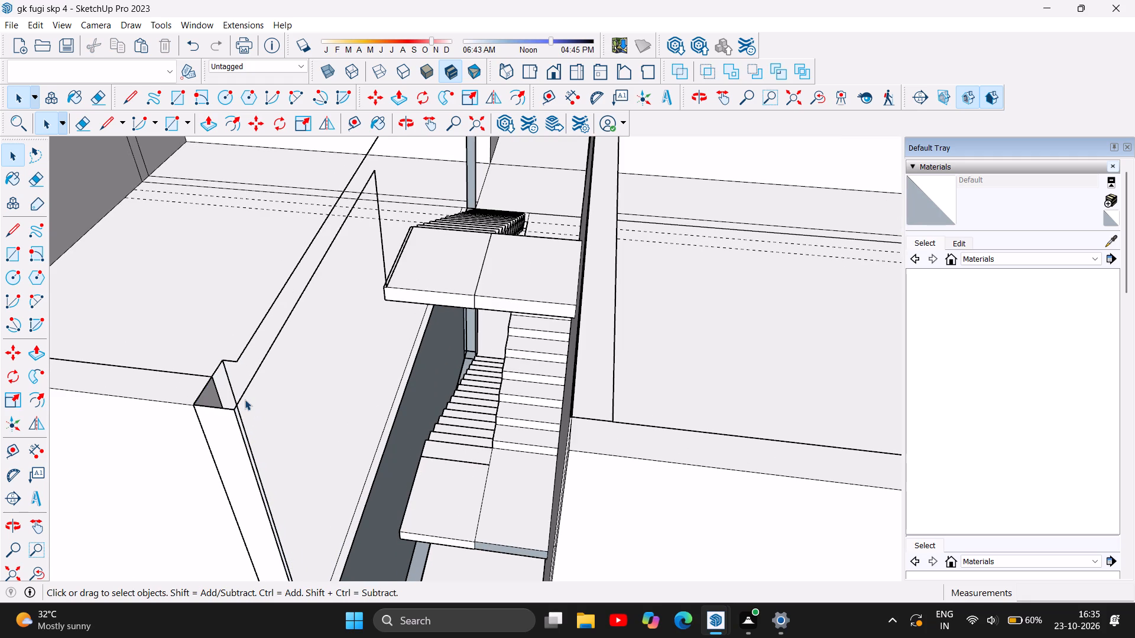
scroll(238, 427, up, 11)
scroll(244, 422, down, 4)
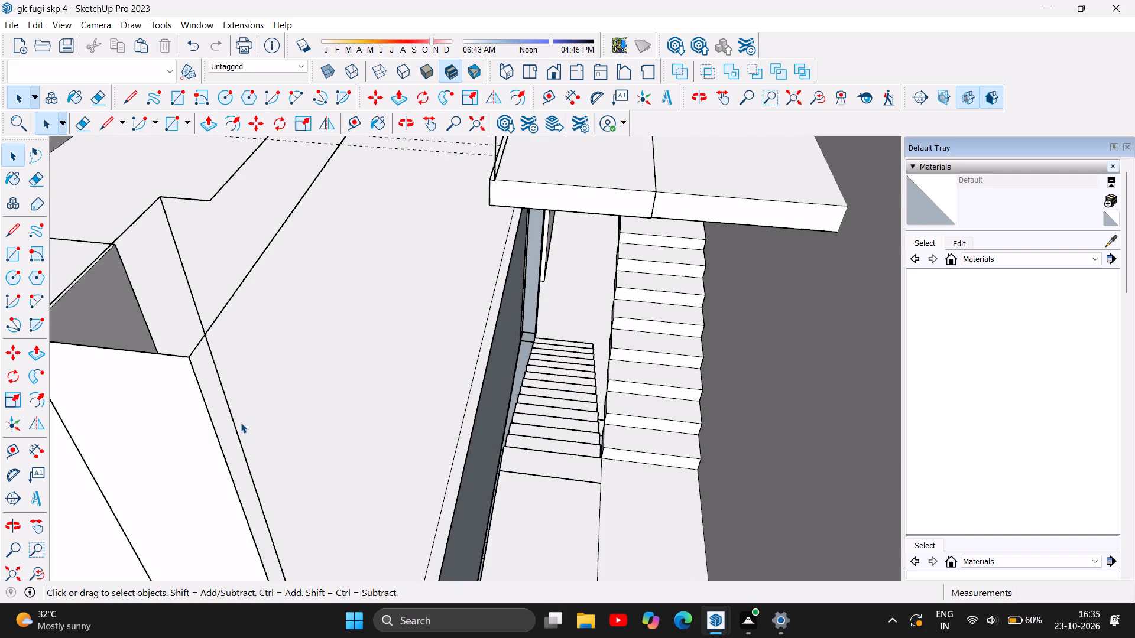
click(232, 418)
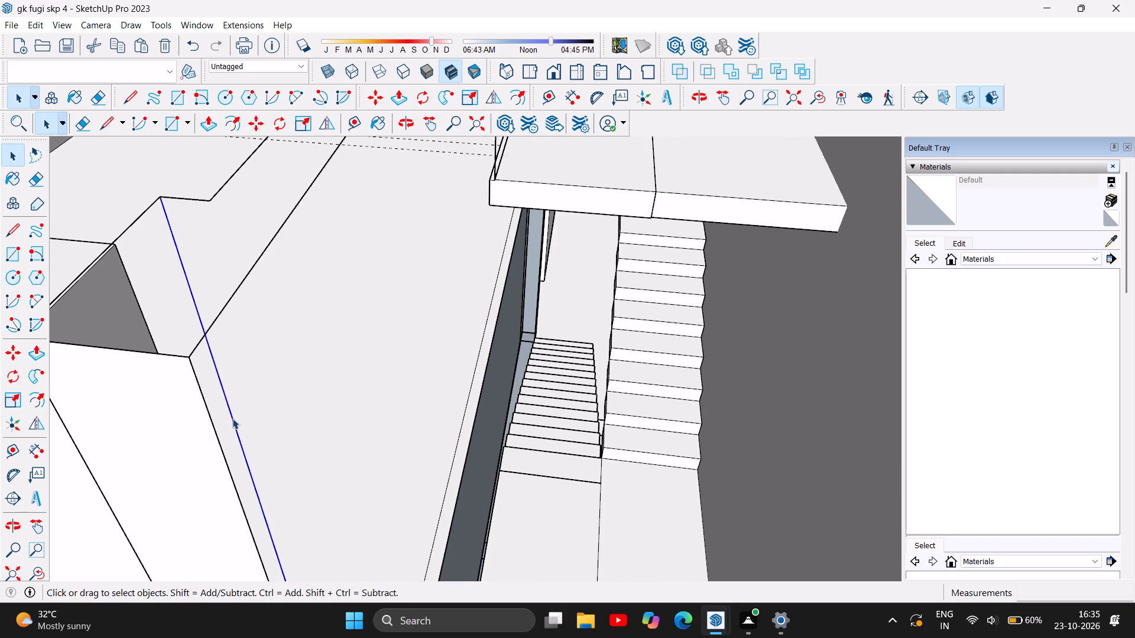
click(224, 419)
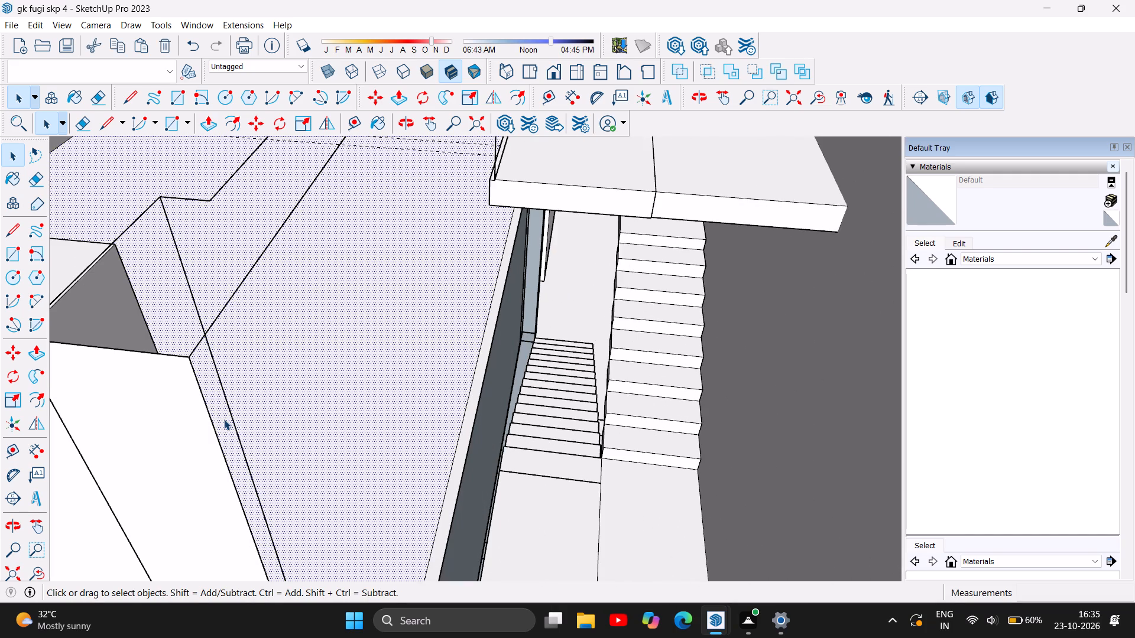
Draw a line about 17' 9" along the corridor wall's top, from its far end to the vertical edge beside the landing.
scroll(224, 419, down, 14)
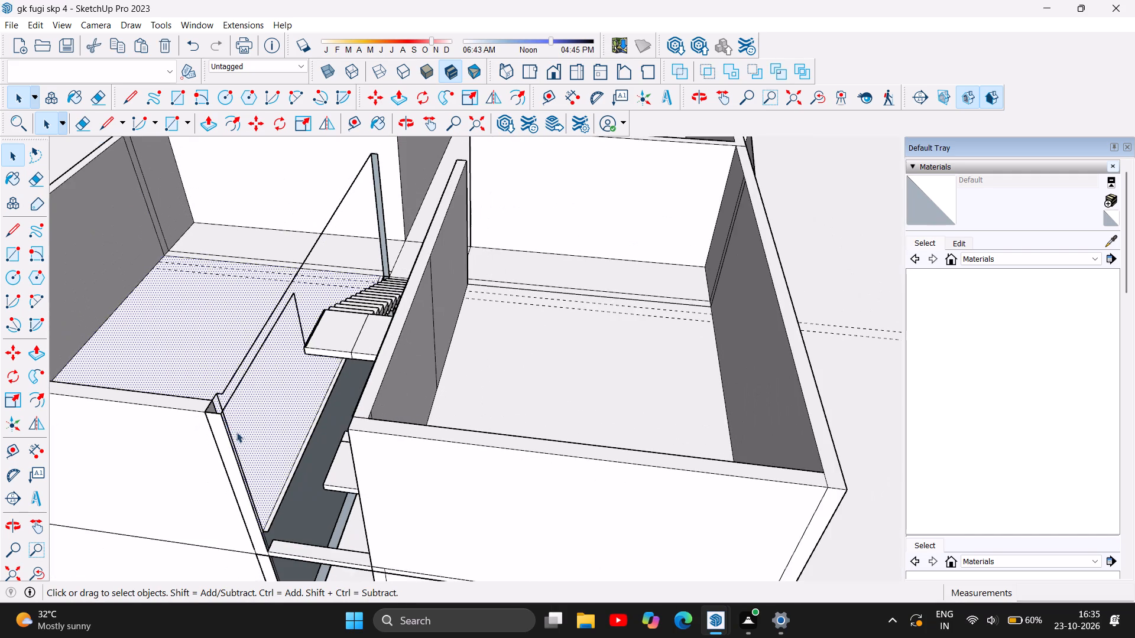
scroll(242, 429, down, 4)
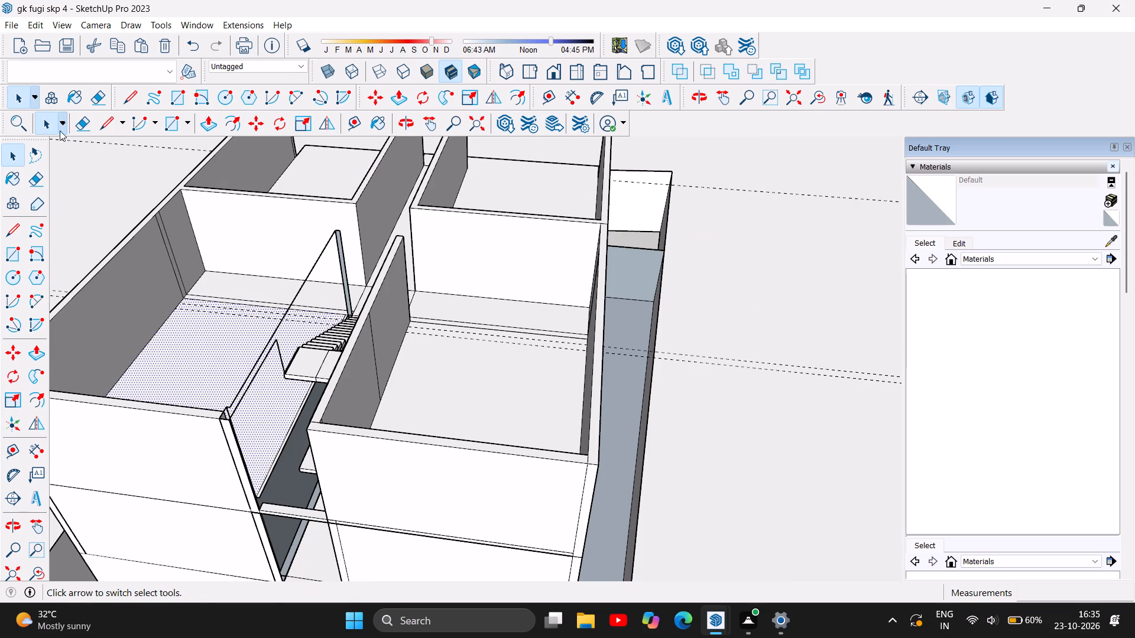
click(5, 231)
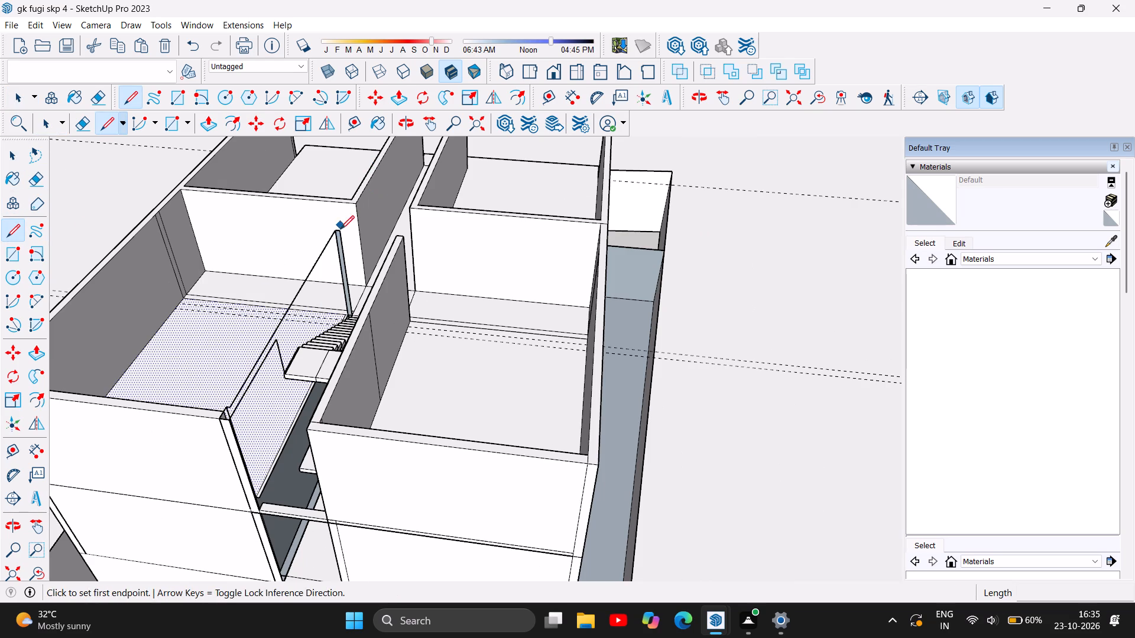
click(339, 229)
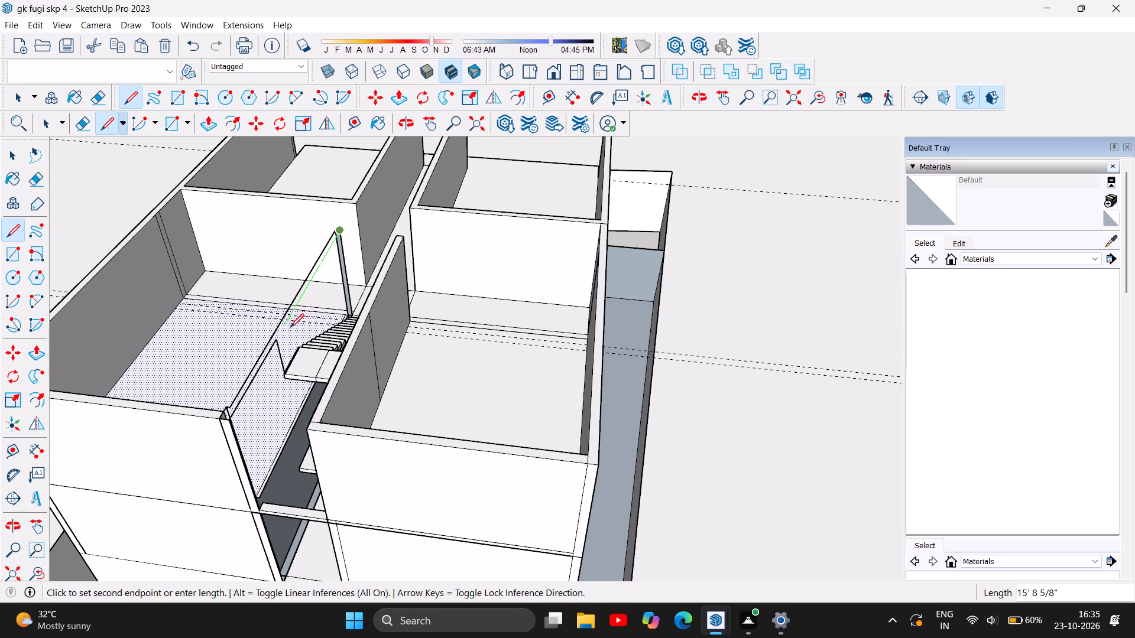
click(273, 344)
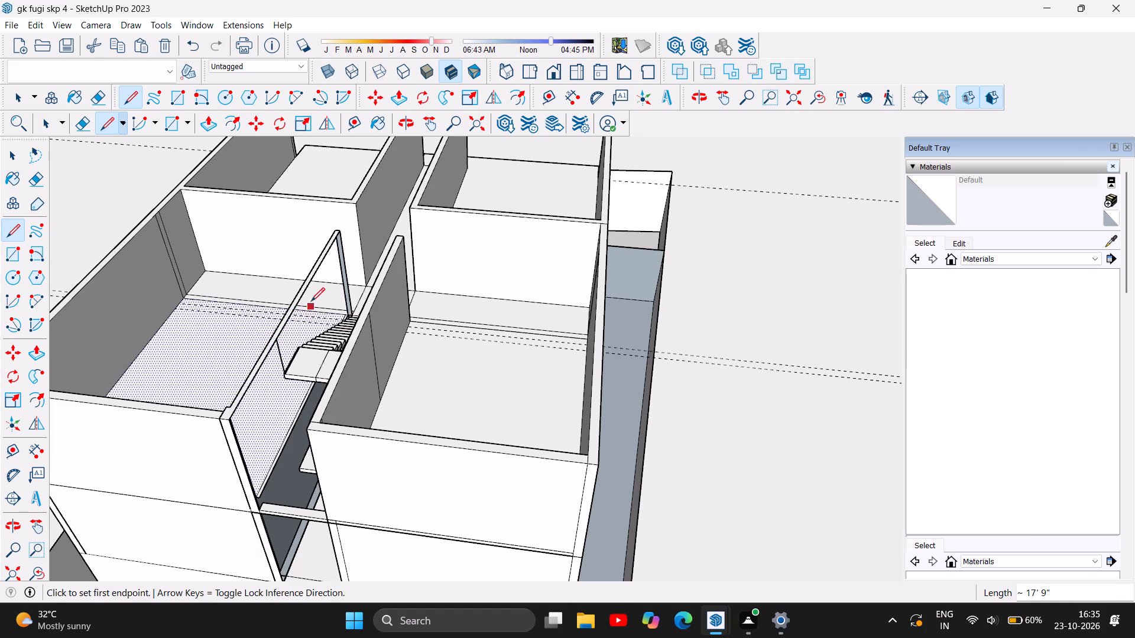
key(Escape)
Delete the stray vertical edge rising from the landing's outer corner to the top of the corridor wall.
click(11, 153)
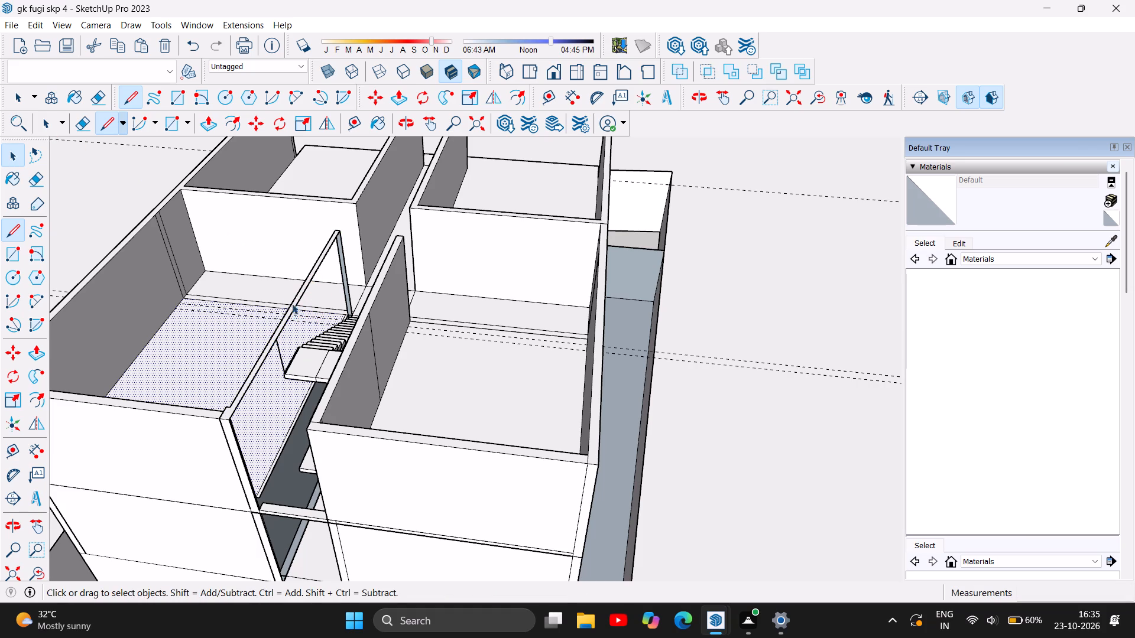
click(281, 355)
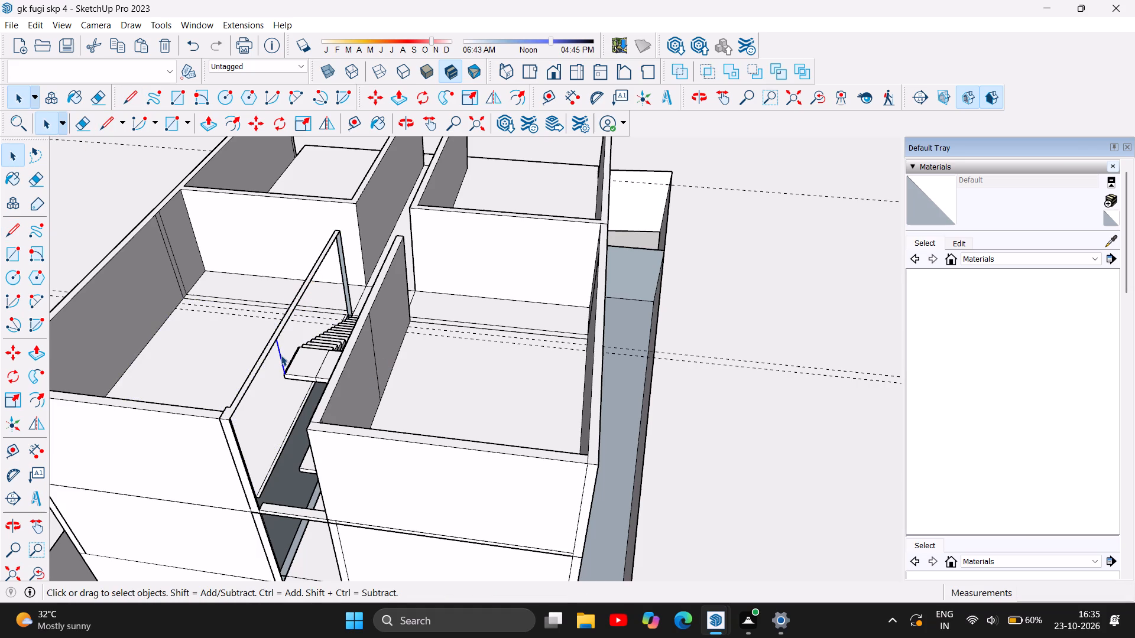
key(Delete)
Draw a rectangle about 22' 5 3/16" by 27' 3 3/8" on the corridor wall's plane, from its far top corner to its front base corner.
scroll(303, 323, down, 3)
scroll(312, 428, up, 1)
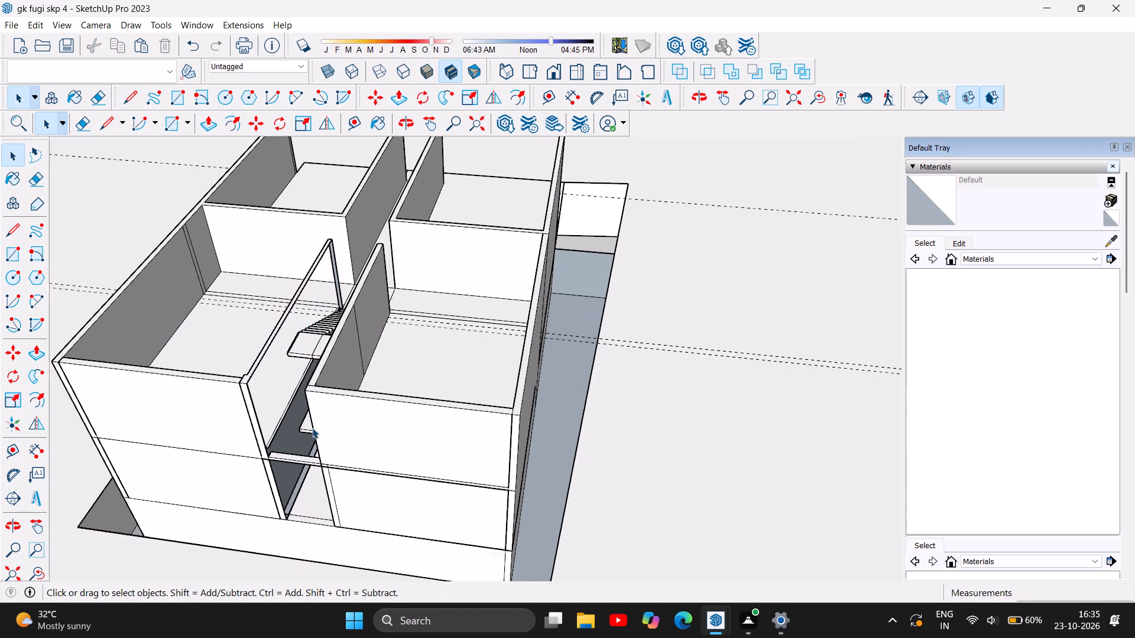
scroll(312, 428, up, 3)
scroll(343, 219, up, 5)
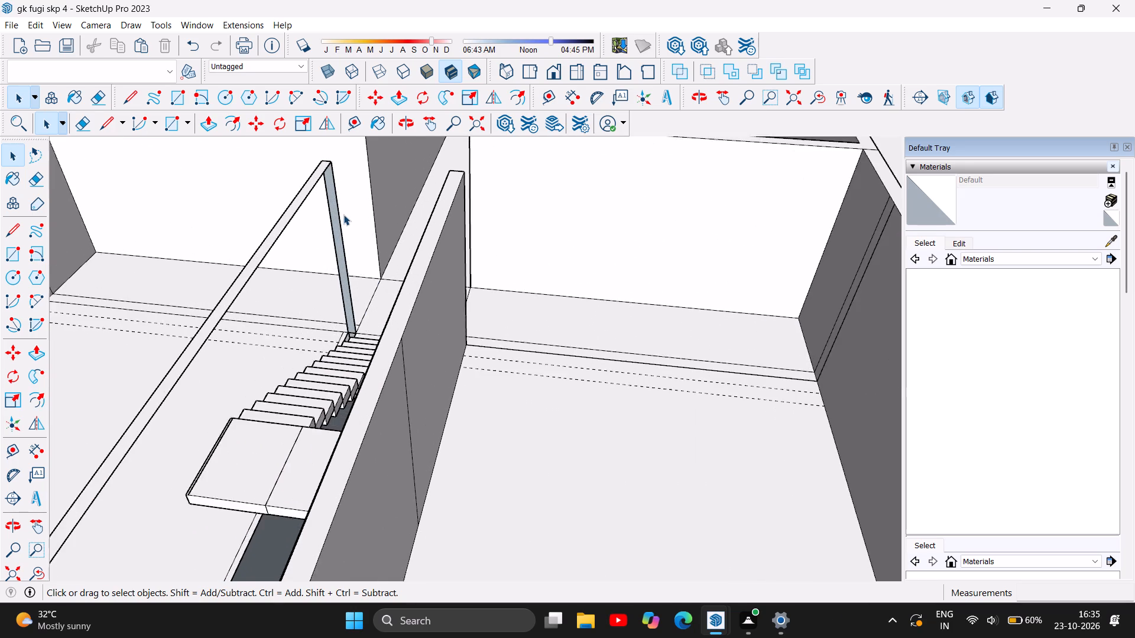
scroll(343, 214, up, 2)
scroll(343, 214, down, 4)
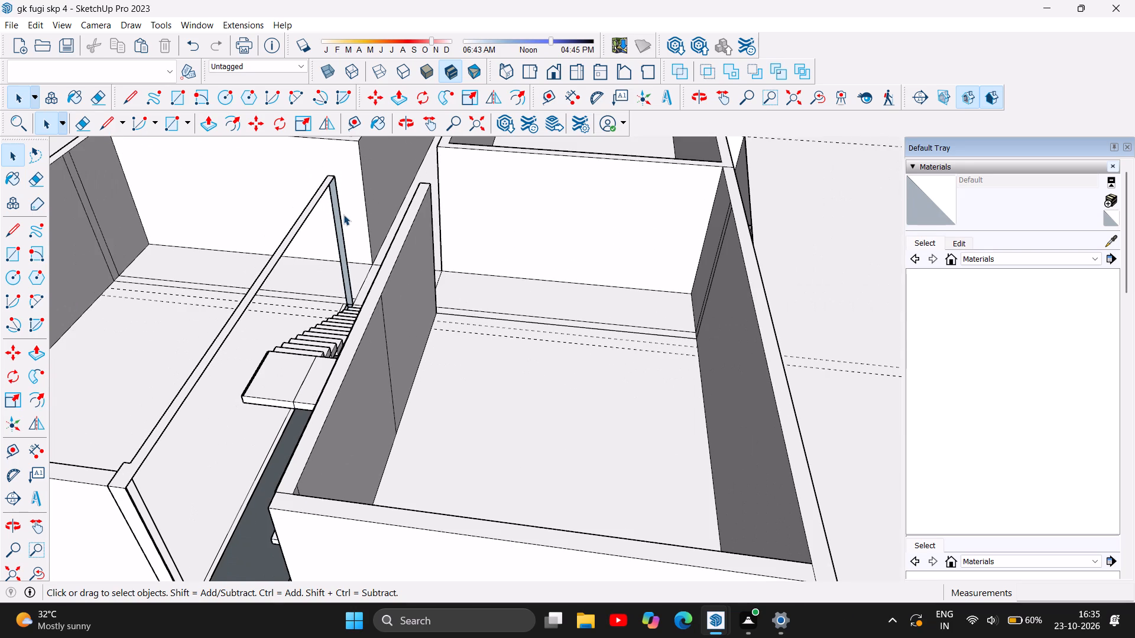
scroll(343, 214, down, 4)
scroll(343, 214, up, 4)
scroll(343, 214, down, 1)
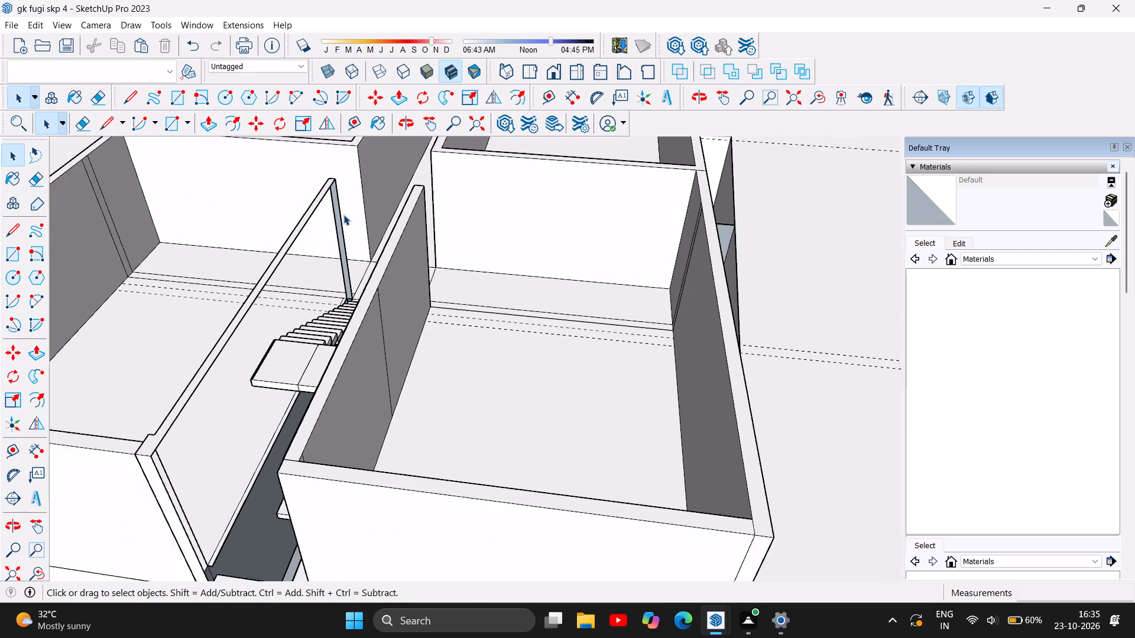
scroll(343, 214, down, 2)
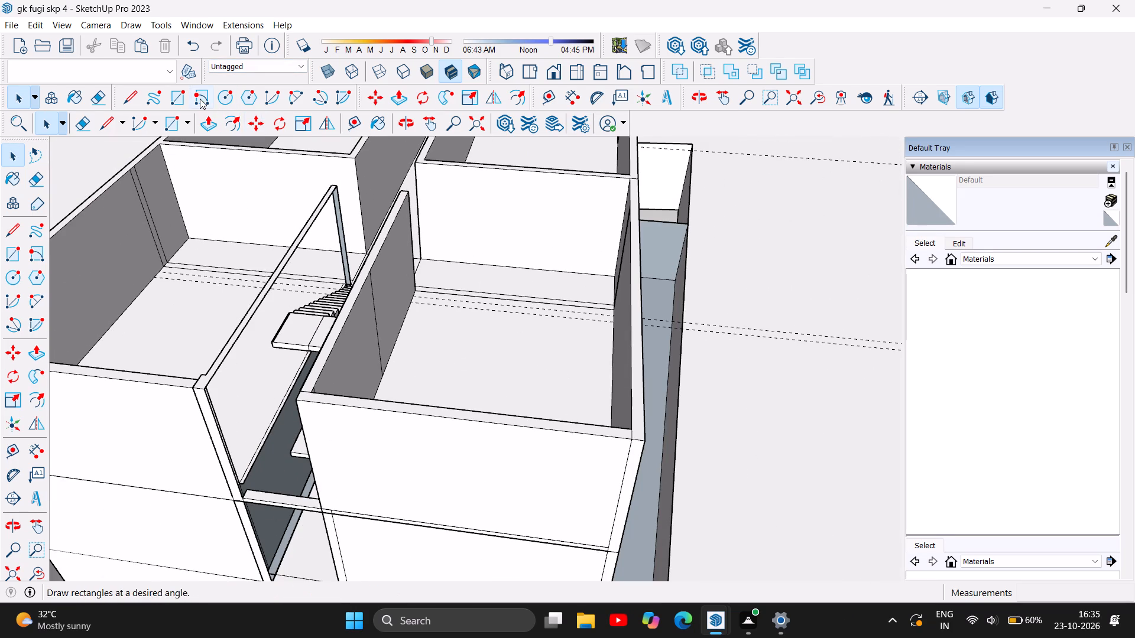
click(174, 103)
scroll(341, 262, up, 4)
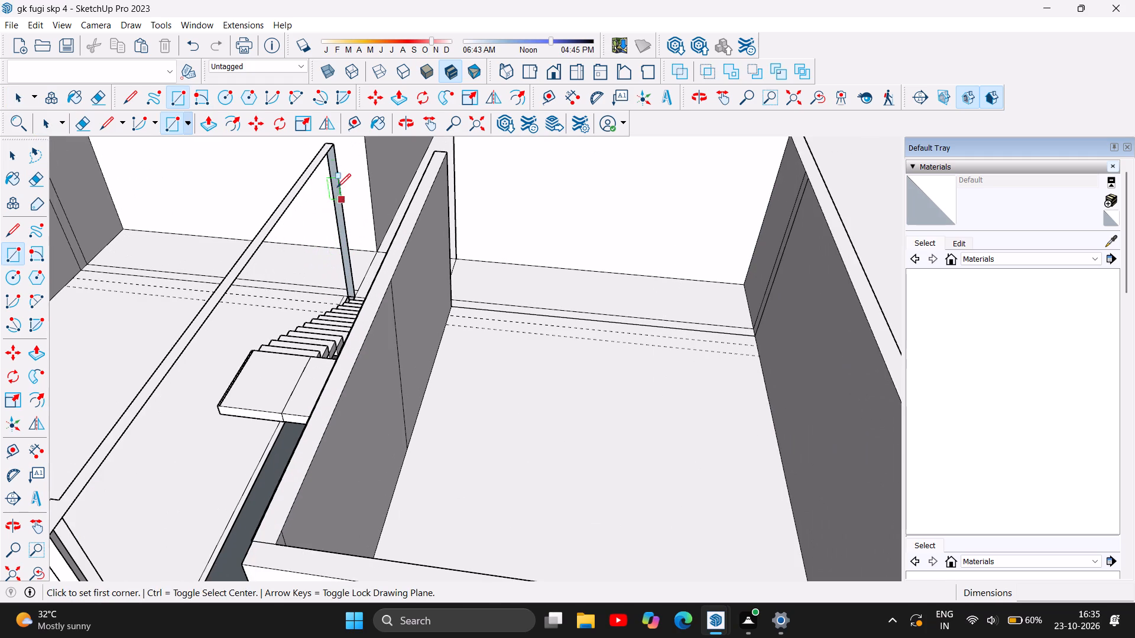
click(332, 147)
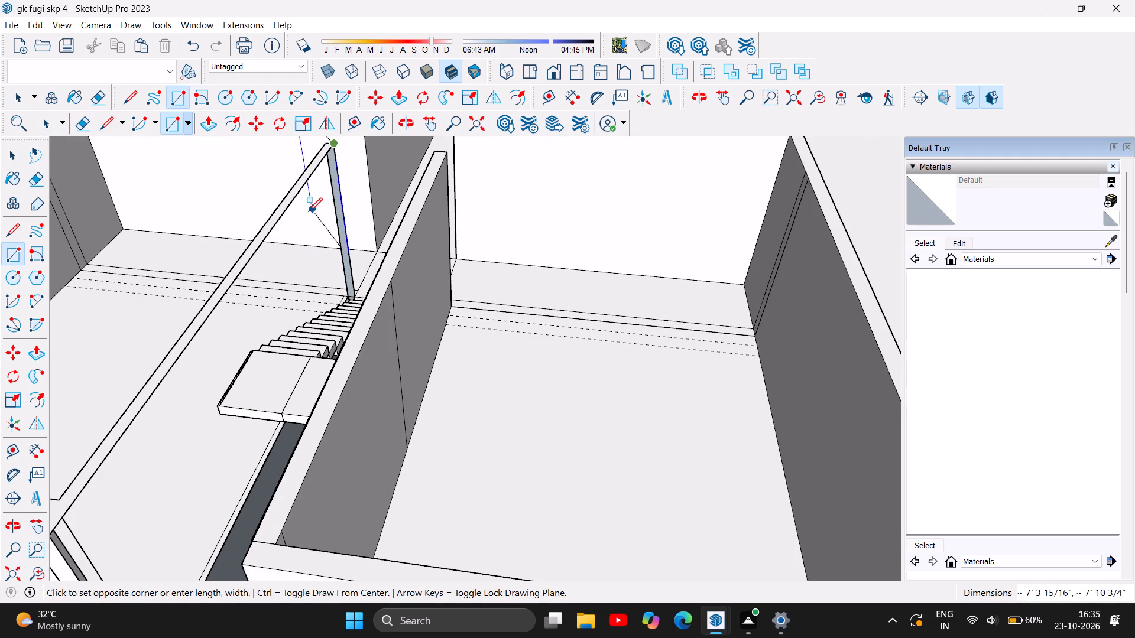
scroll(308, 211, down, 5)
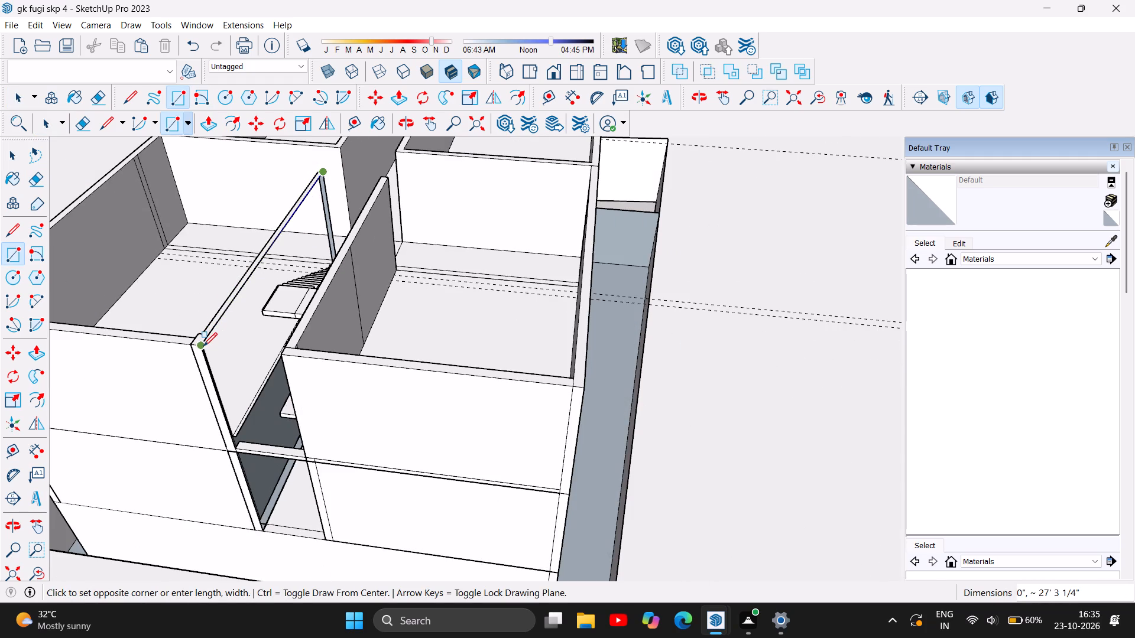
click(203, 346)
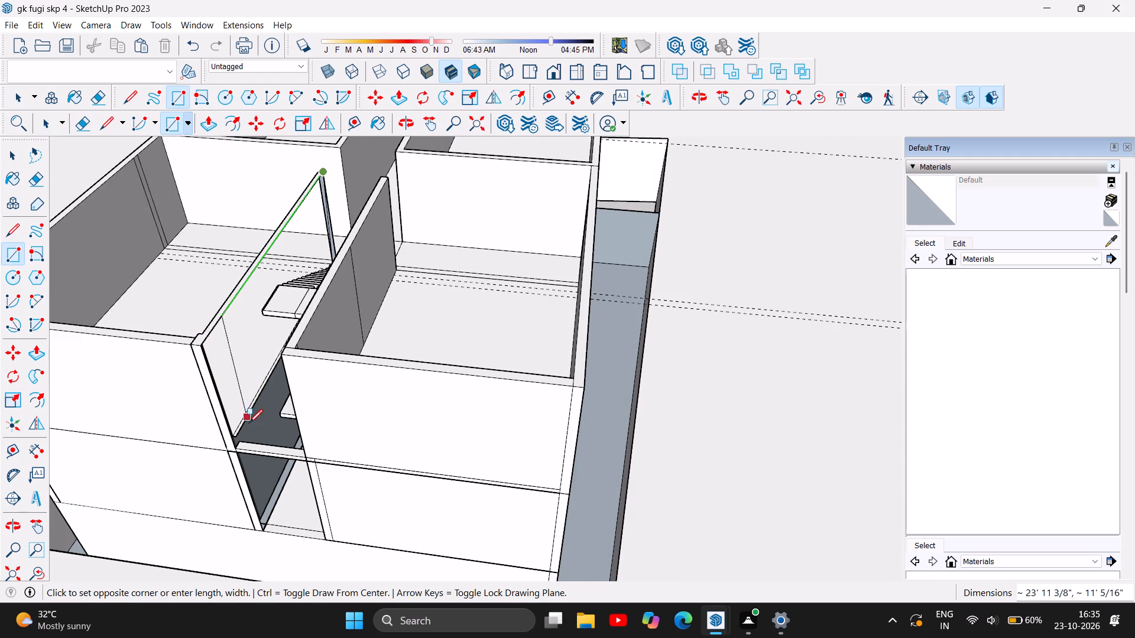
scroll(252, 432, down, 1)
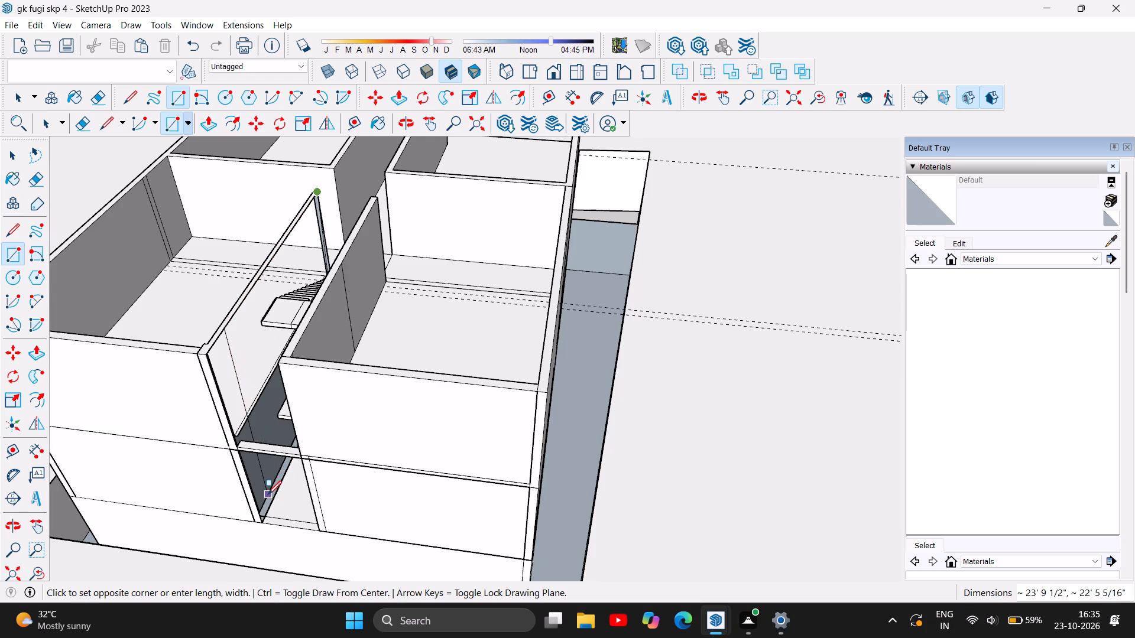
click(264, 526)
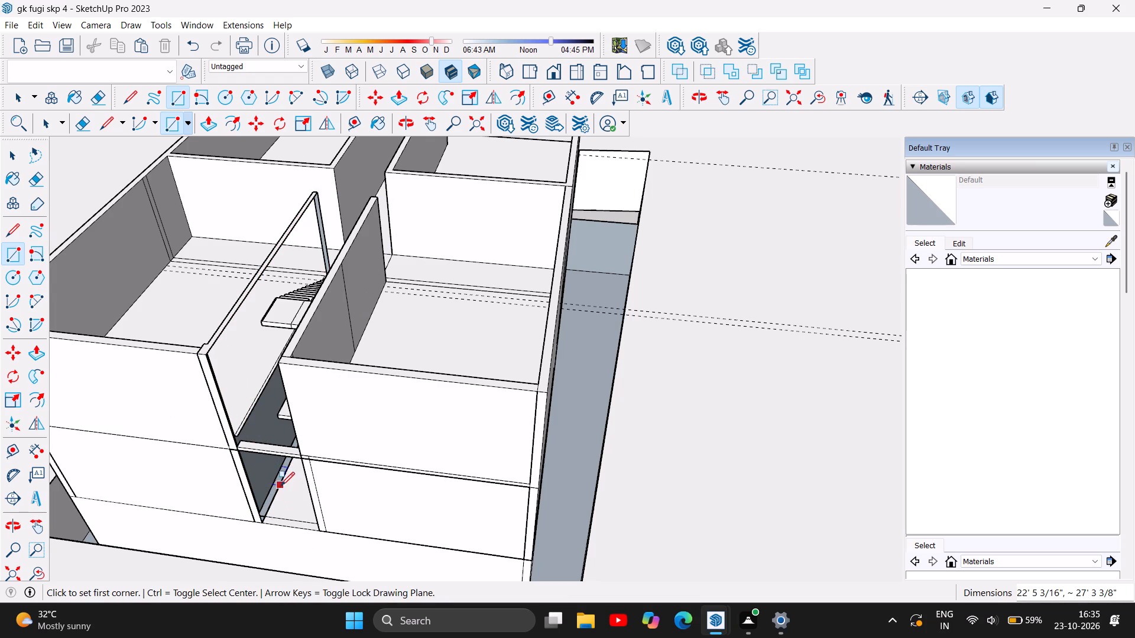
scroll(279, 483, down, 3)
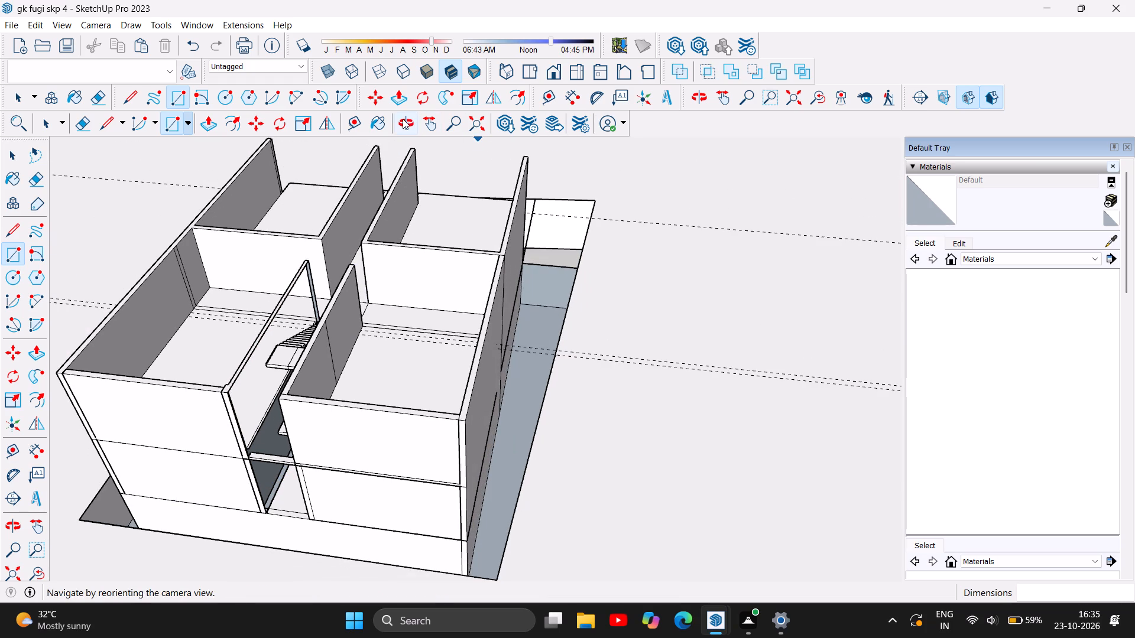
Draw a rectangle about 26' 6" by 11' 3/16" closing the open room side of the wall beside the corridor staircase.
click(403, 119)
drag(275, 314, 705, 226)
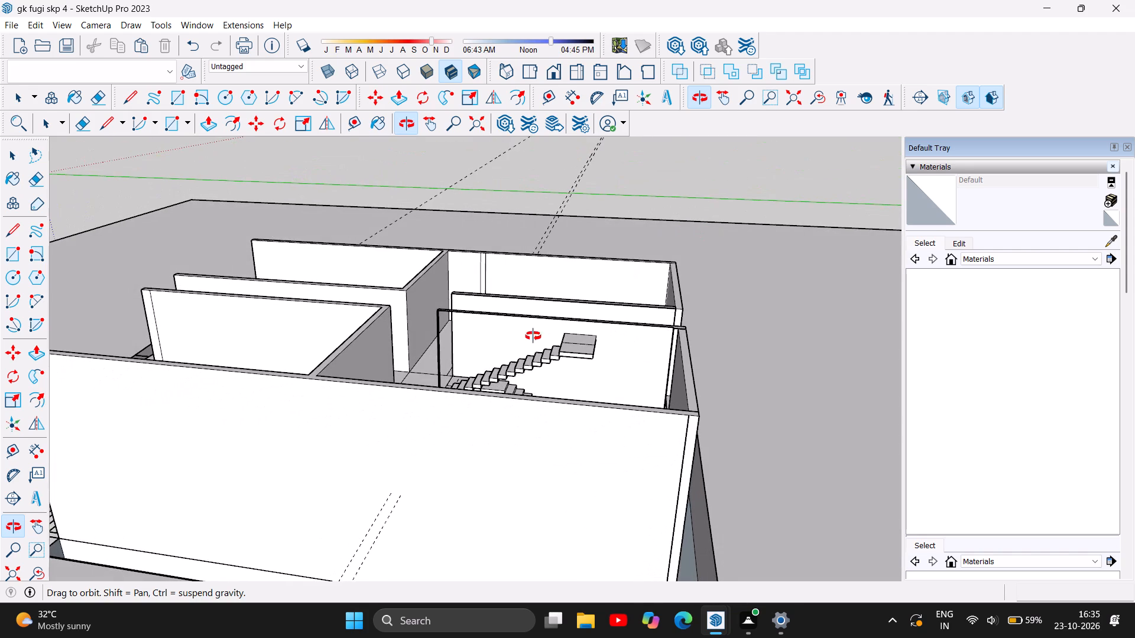
scroll(524, 376, up, 5)
drag(523, 376, 630, 372)
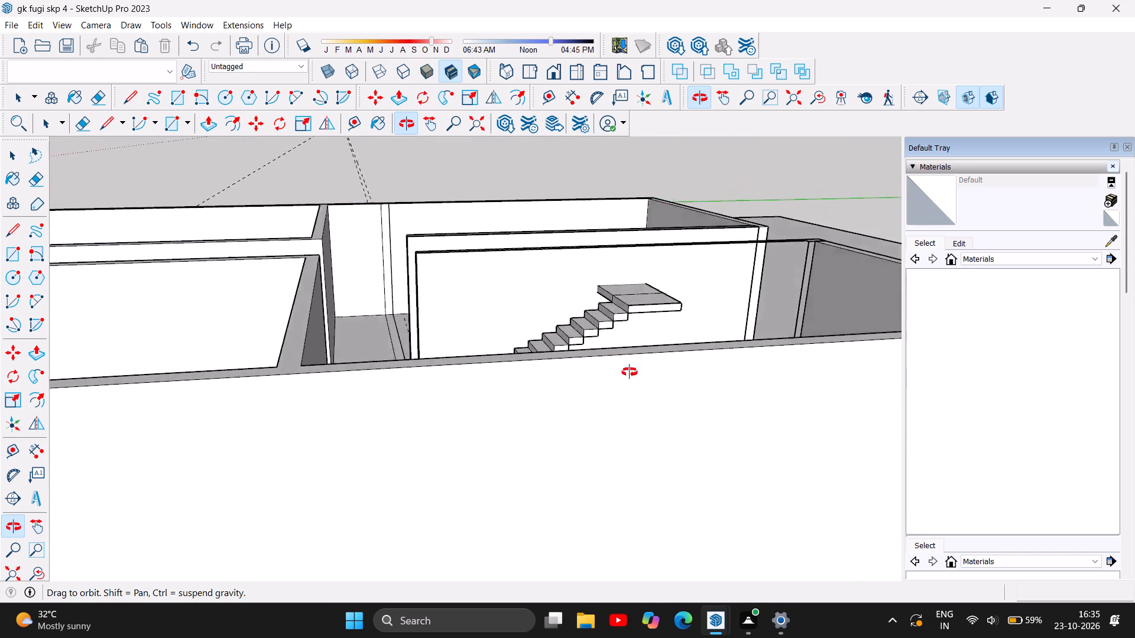
drag(630, 372, 622, 437)
scroll(711, 398, up, 3)
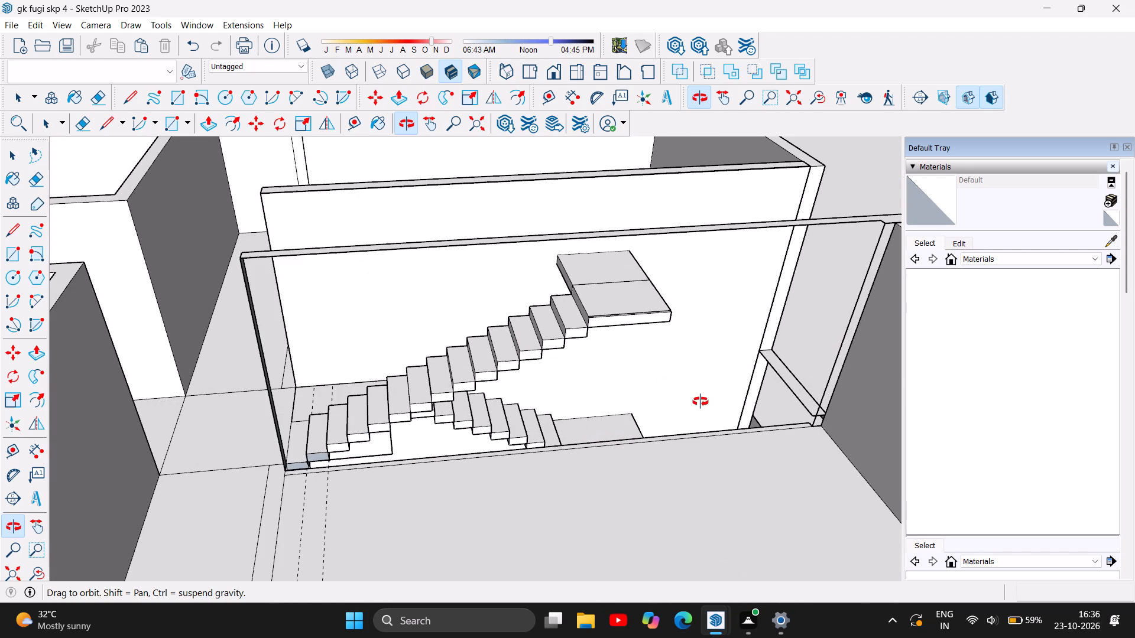
double_click(179, 100)
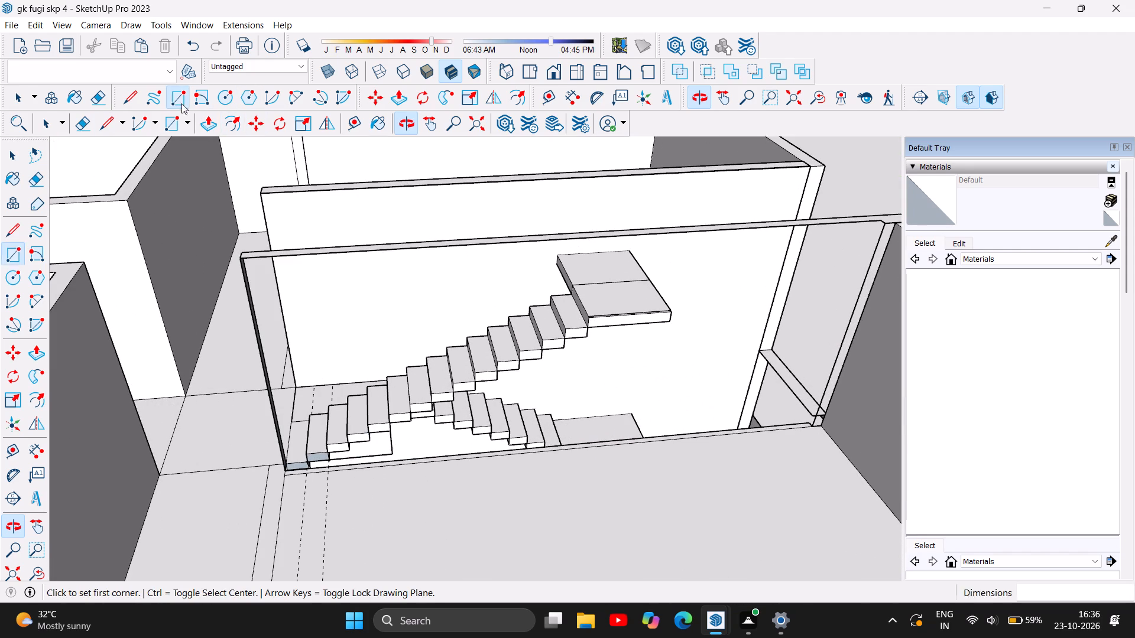
click(243, 260)
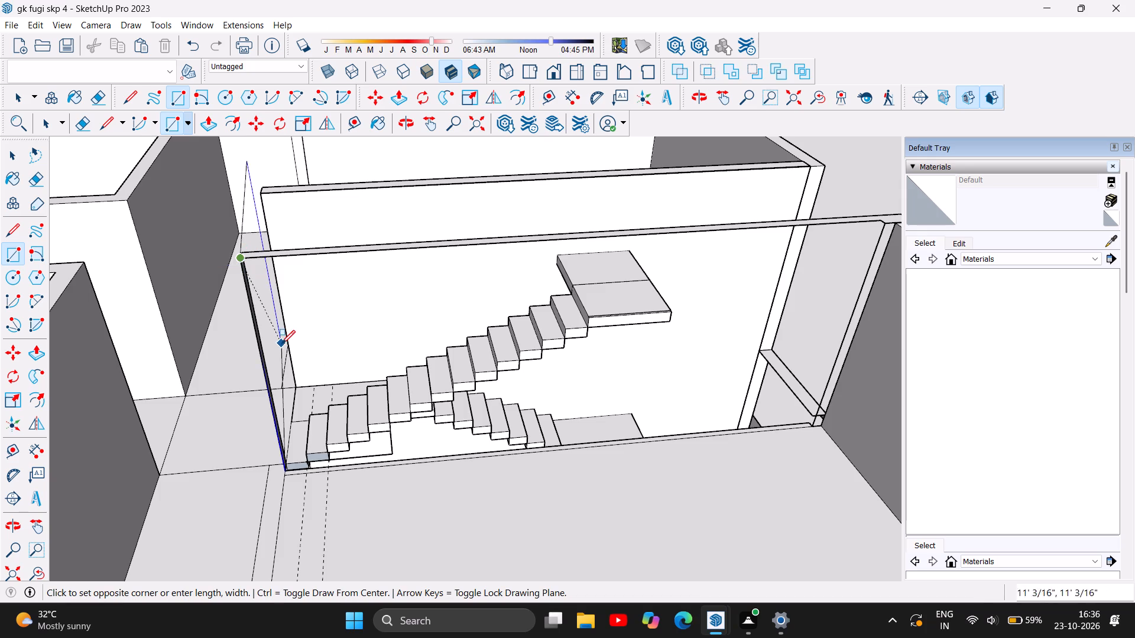
scroll(281, 344, down, 4)
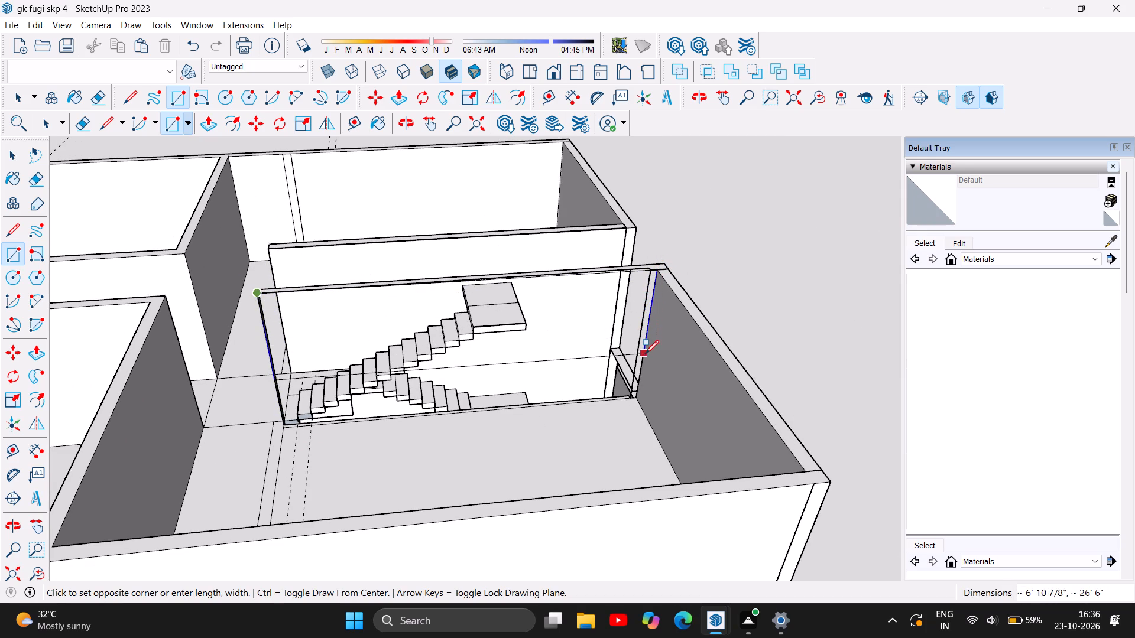
click(639, 402)
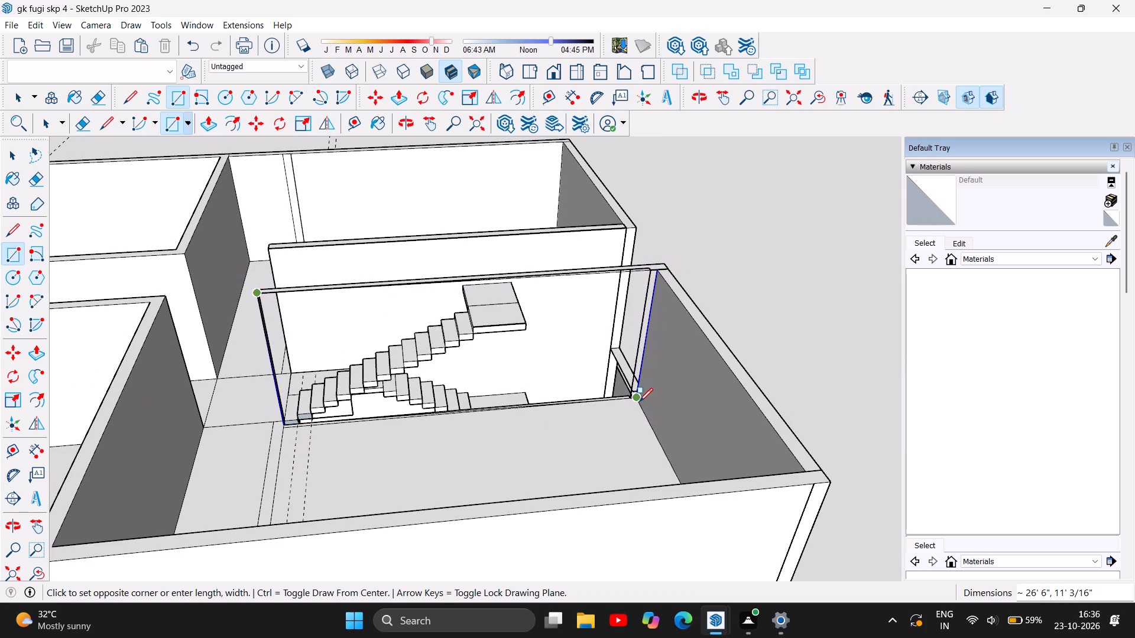
Delete the stray line along the wall's top, the vertical edge beside its inner corner and the short connecting edge.
scroll(740, 240, up, 2)
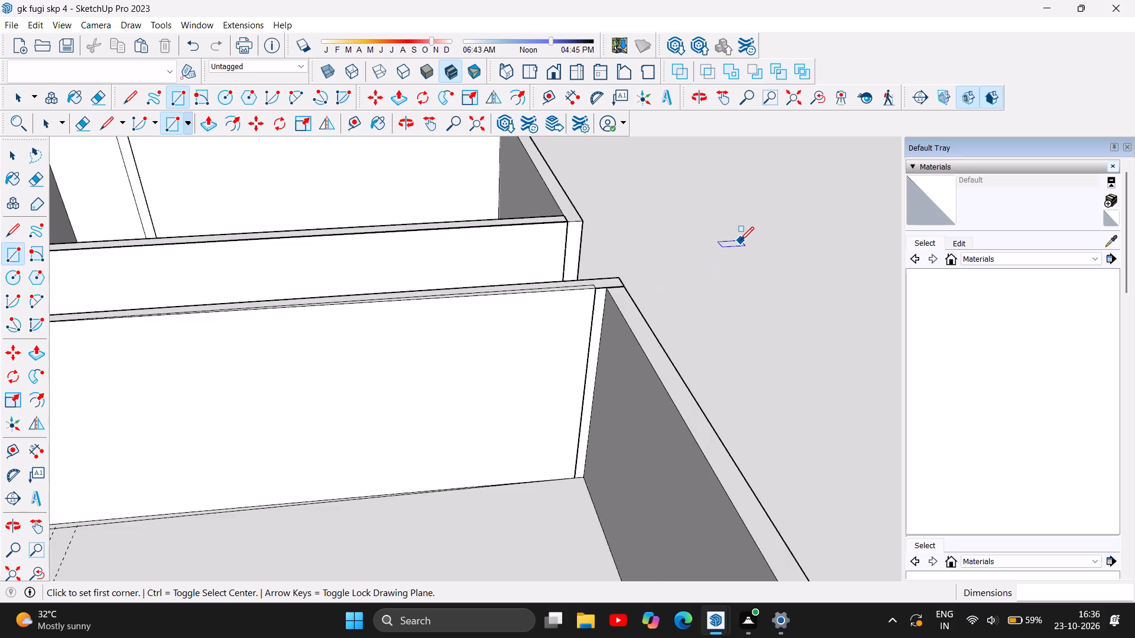
scroll(740, 240, up, 2)
scroll(740, 240, down, 3)
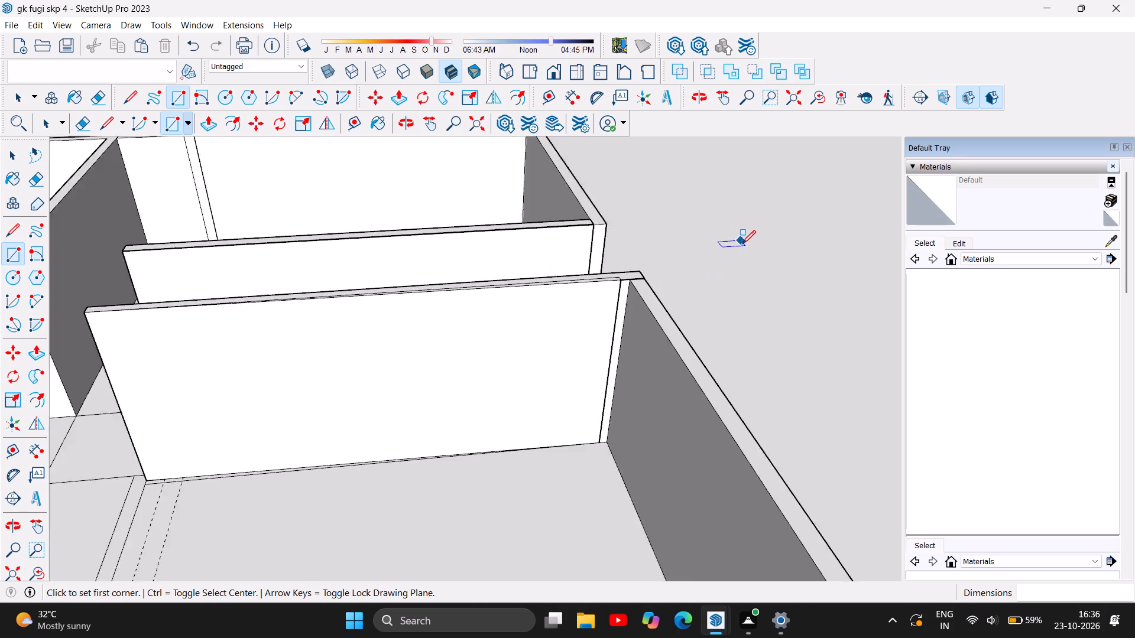
scroll(742, 244, down, 1)
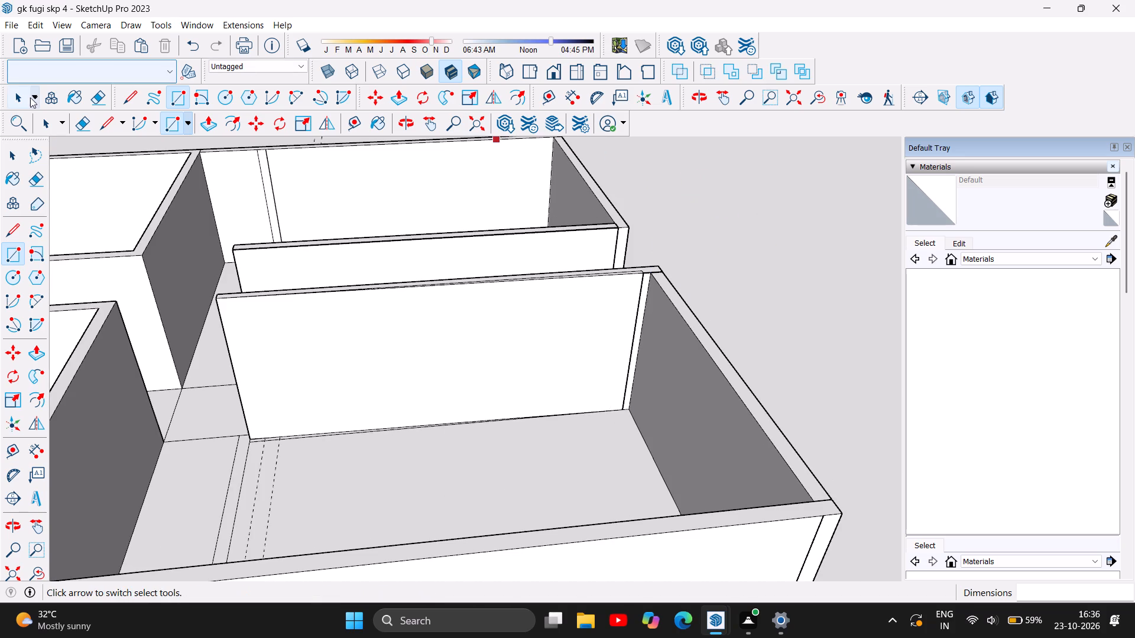
click(19, 100)
double_click(406, 121)
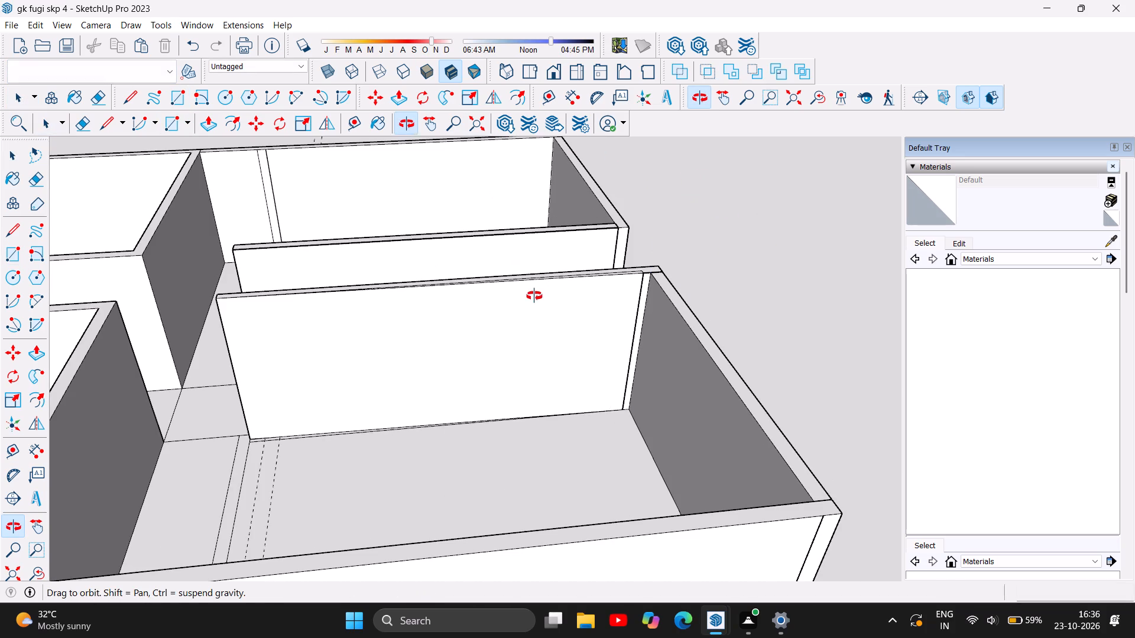
drag(539, 285, 539, 376)
scroll(617, 334, up, 3)
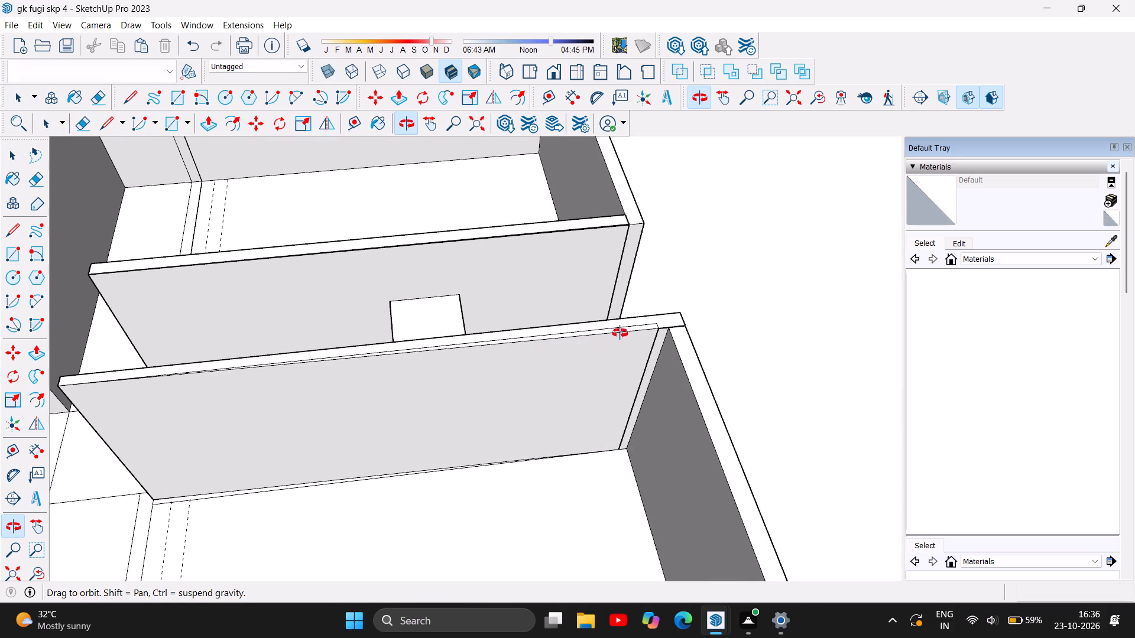
scroll(621, 321, up, 6)
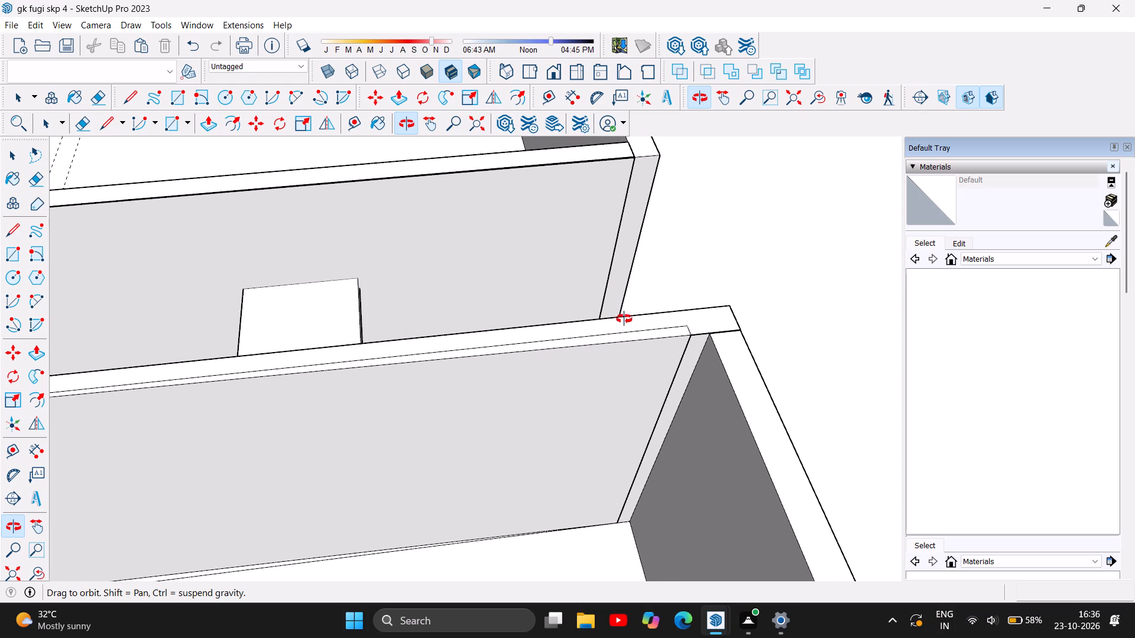
click(8, 151)
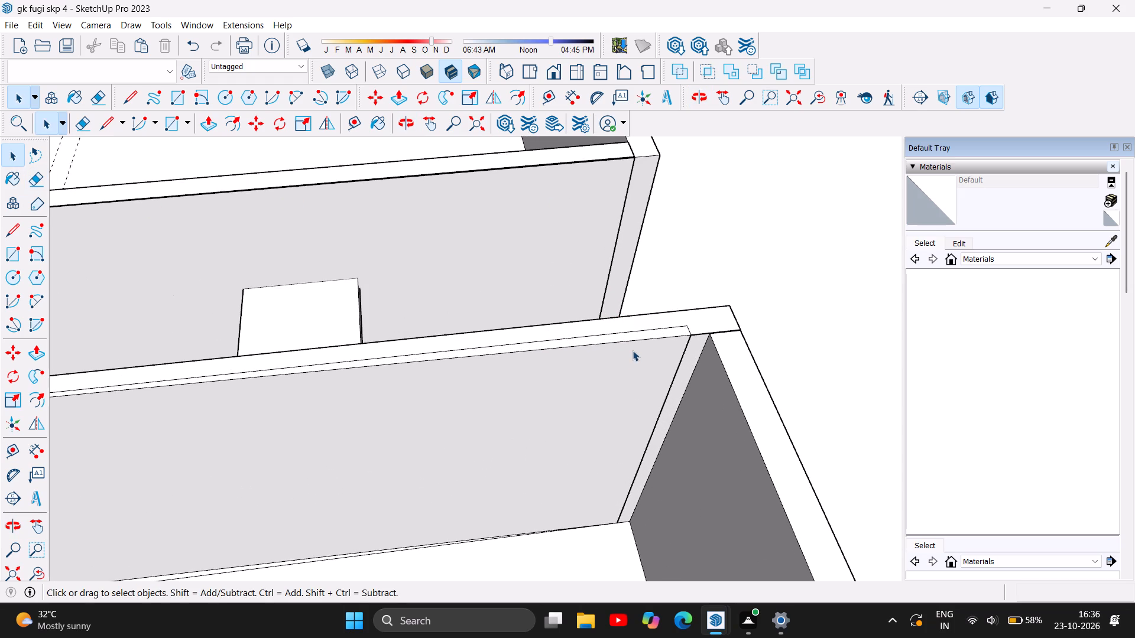
click(644, 331)
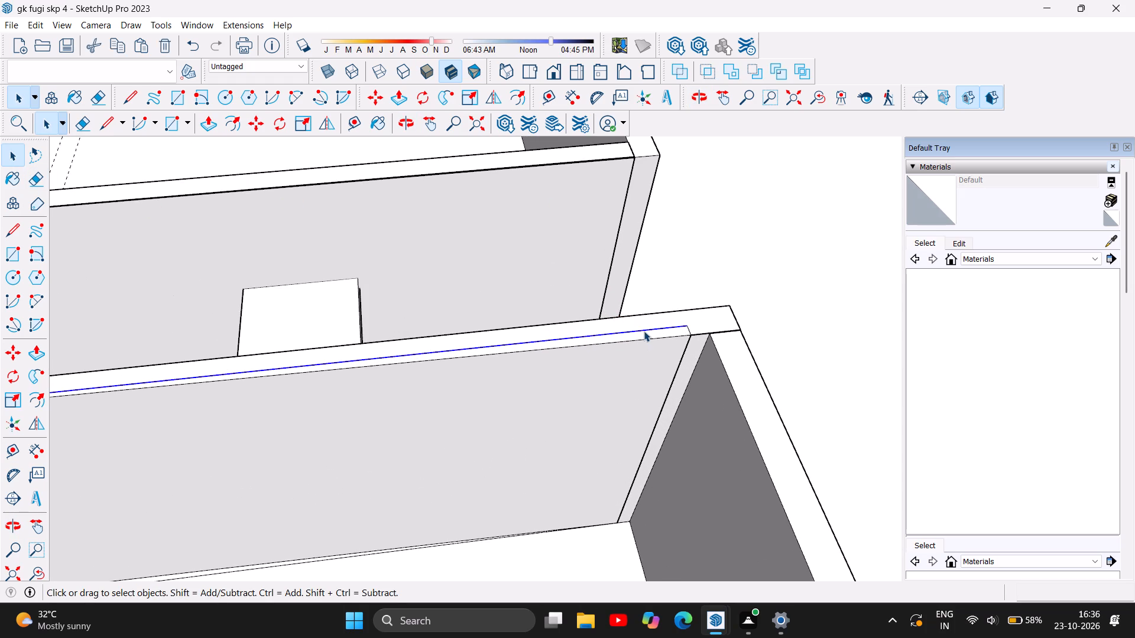
key(Delete)
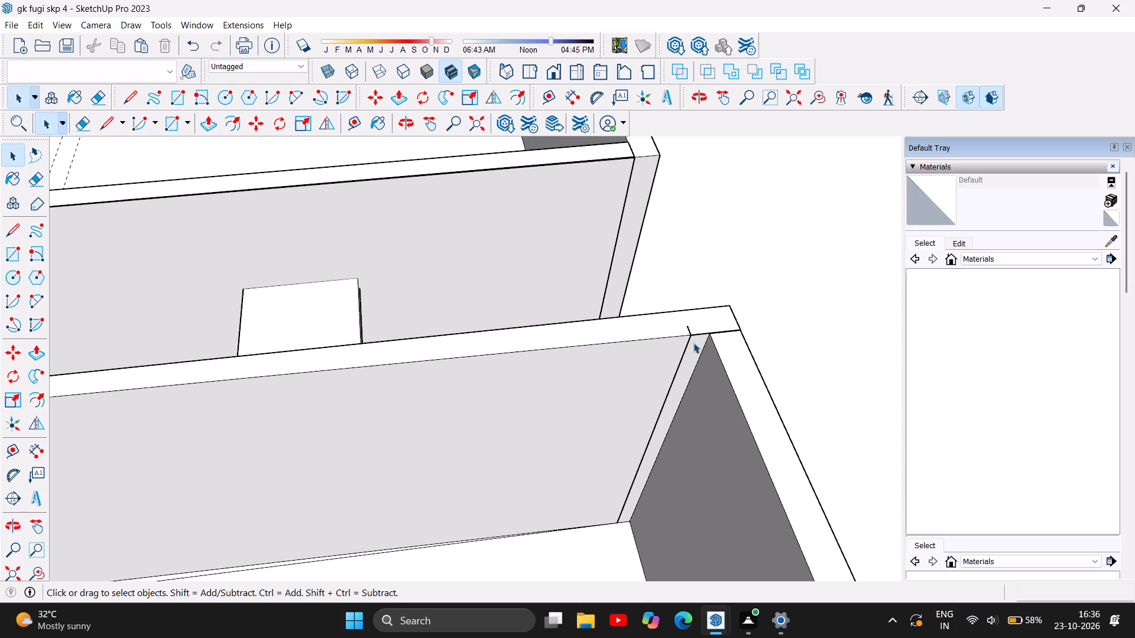
click(683, 352)
key(Delete)
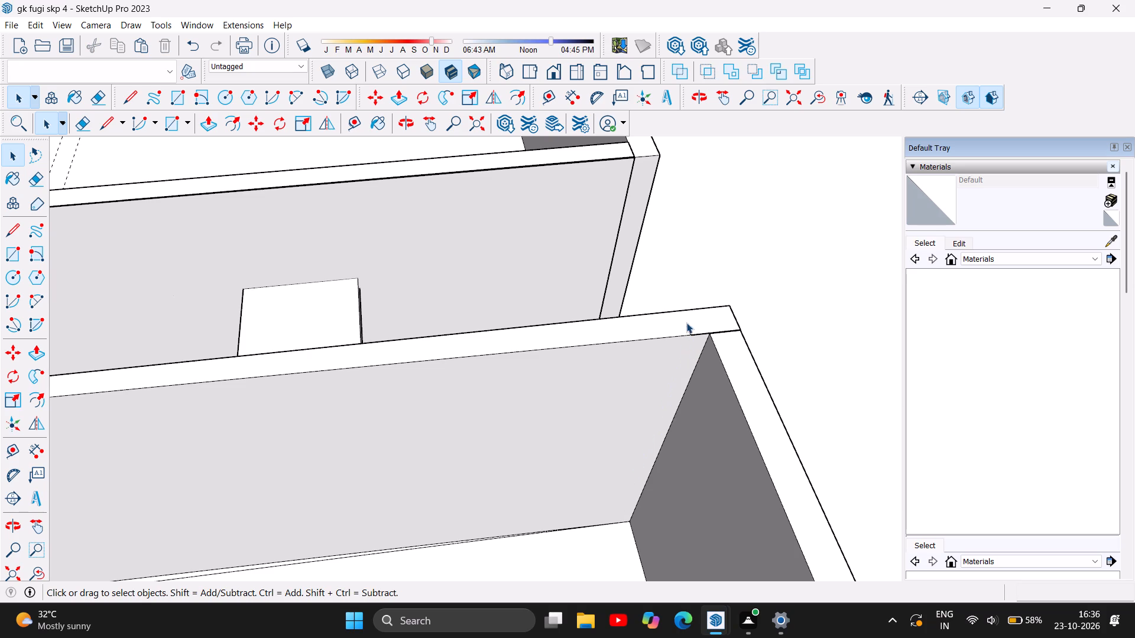
click(689, 330)
key(Delete)
Delete the leftover short edge at the outer end of the wall's top, beside the room corner.
scroll(696, 353, down, 6)
scroll(702, 340, up, 13)
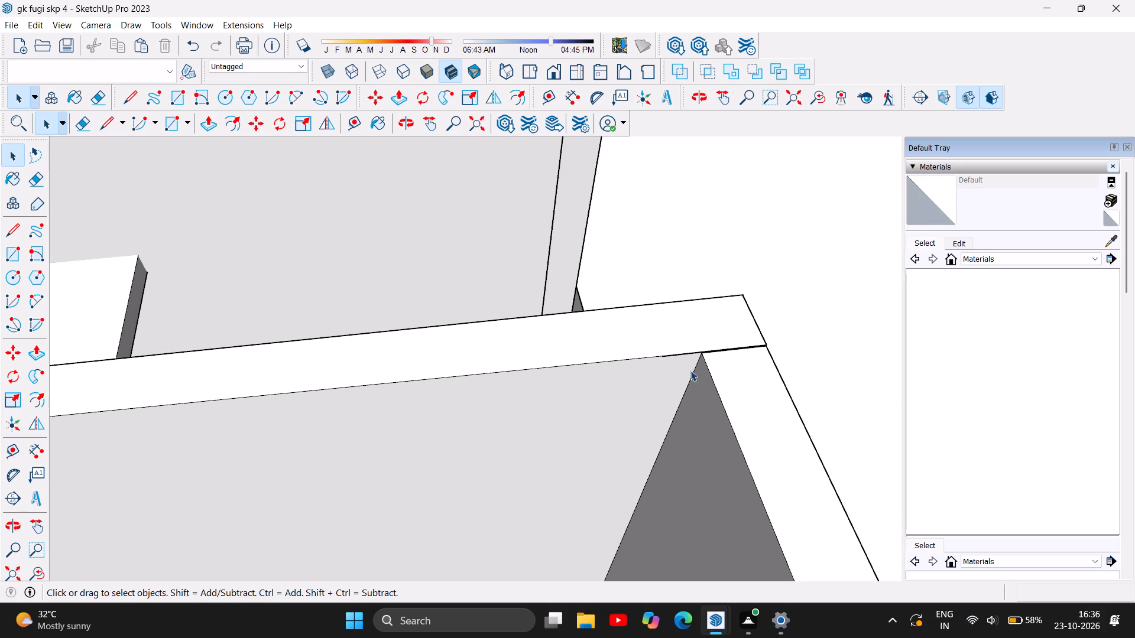
click(676, 352)
double_click(682, 353)
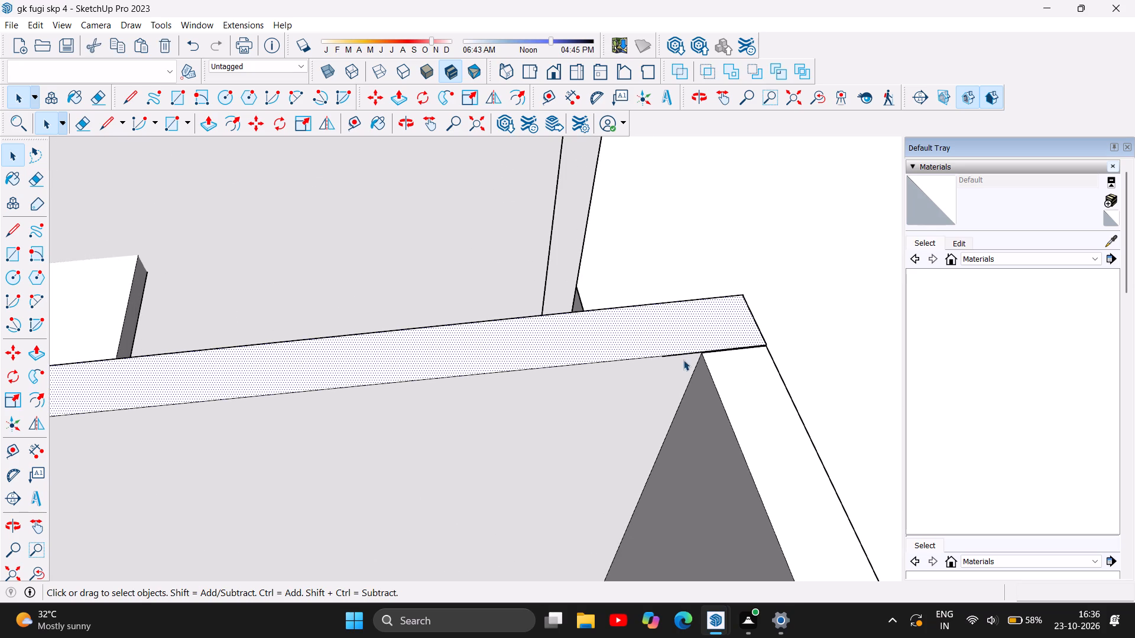
key(Delete)
Examine the corner joint at the top of the rebuilt wall up close and the surrounding walls from farther out.
scroll(713, 346, up, 9)
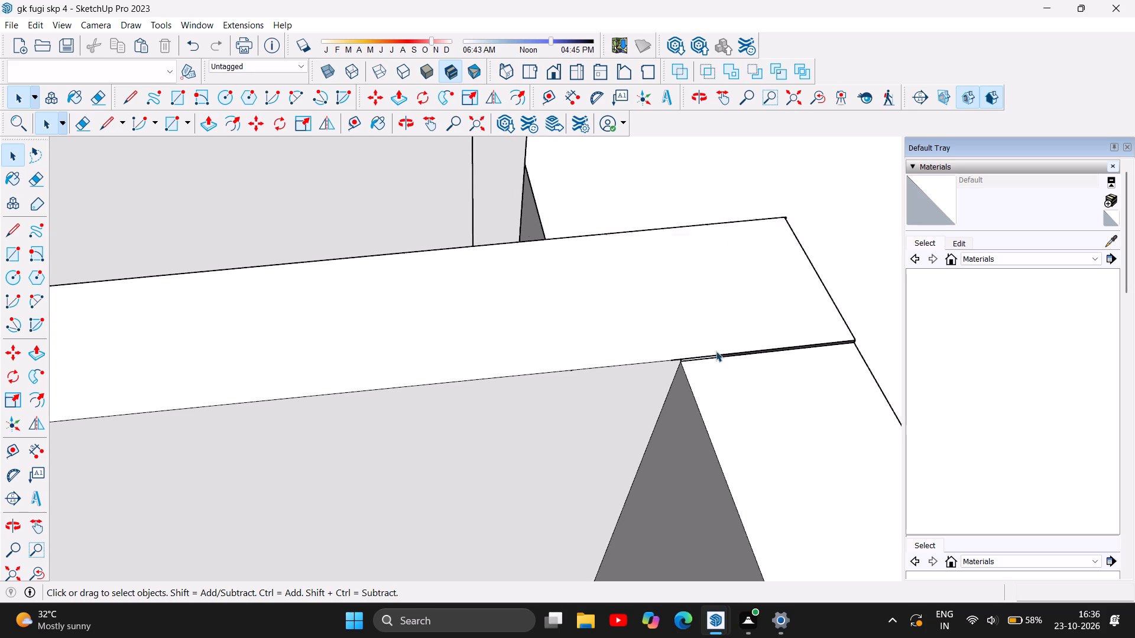
scroll(716, 351, up, 16)
scroll(711, 361, down, 6)
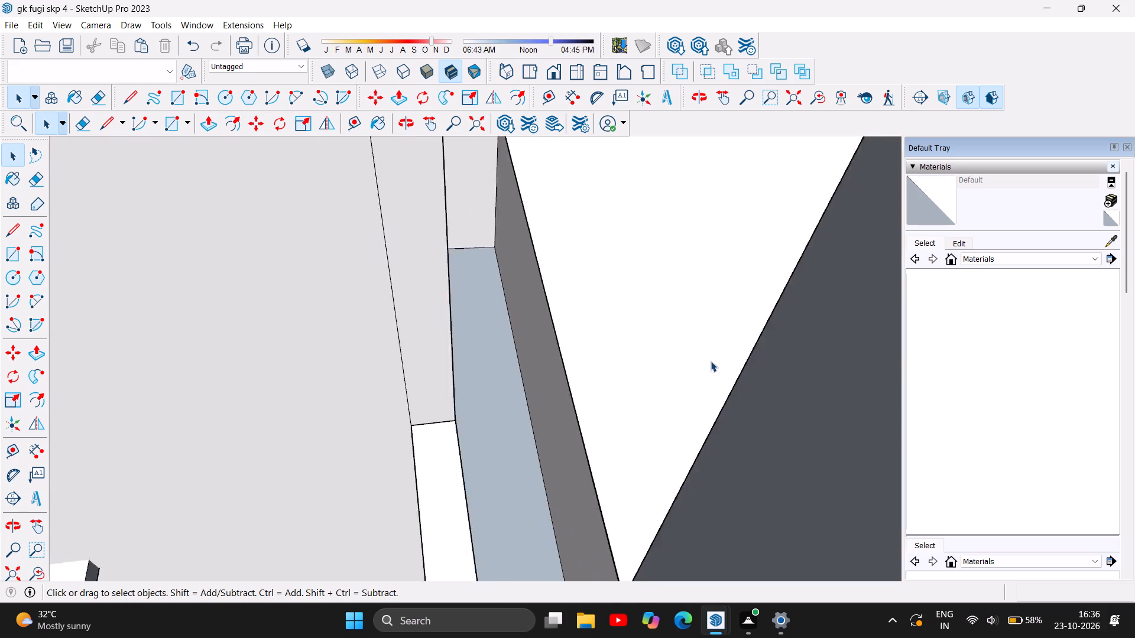
scroll(711, 361, down, 14)
scroll(686, 366, down, 16)
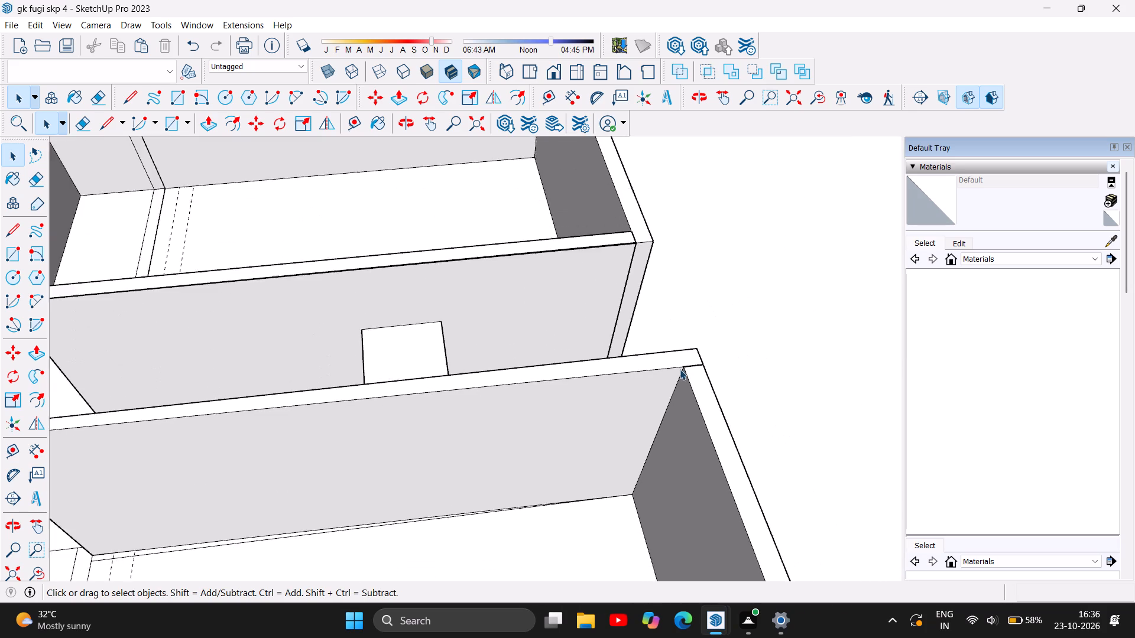
scroll(680, 369, down, 7)
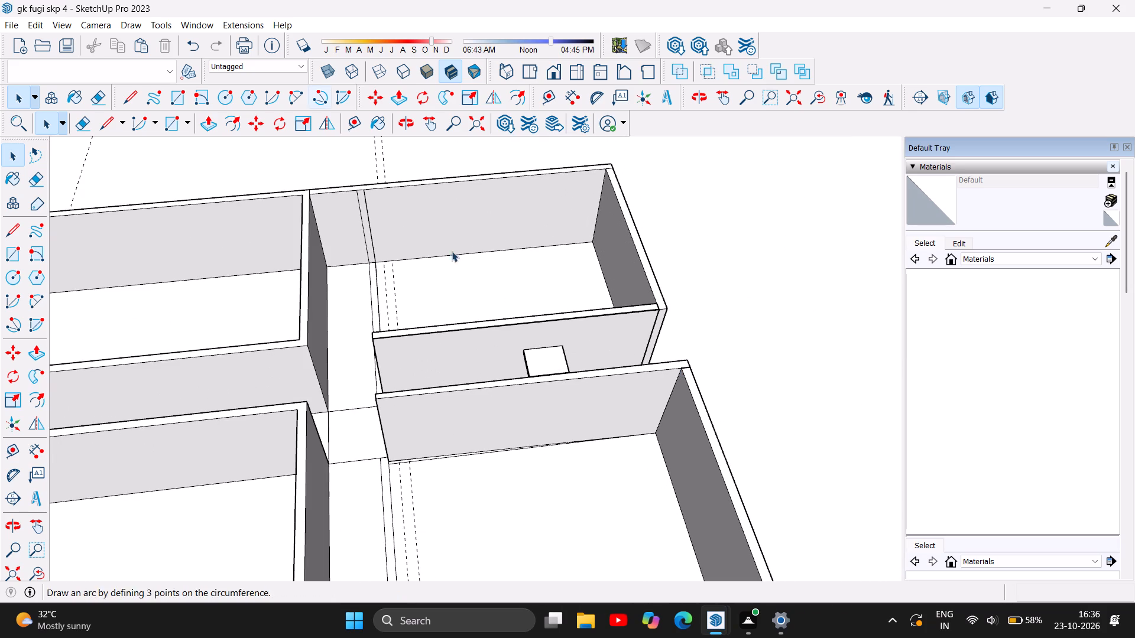
scroll(621, 406, down, 5)
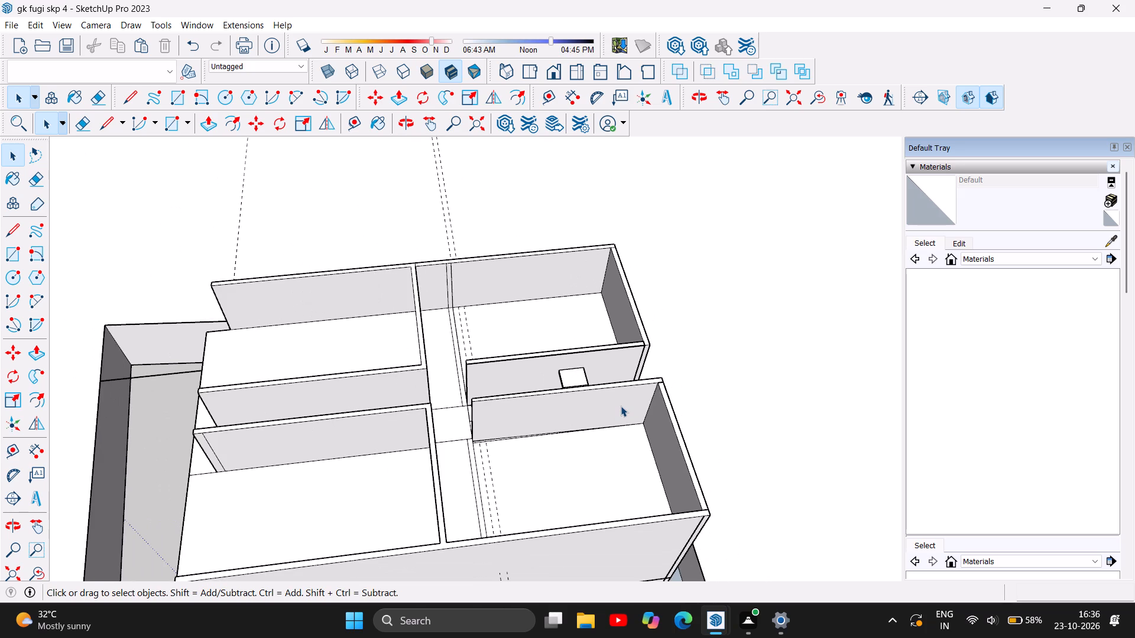
Examine the corridor from several sides, including the staircase, landings, corridor wall faces and the slab edge at the front opening.
click(407, 126)
drag(474, 419, 650, 272)
drag(433, 363, 674, 309)
click(674, 309)
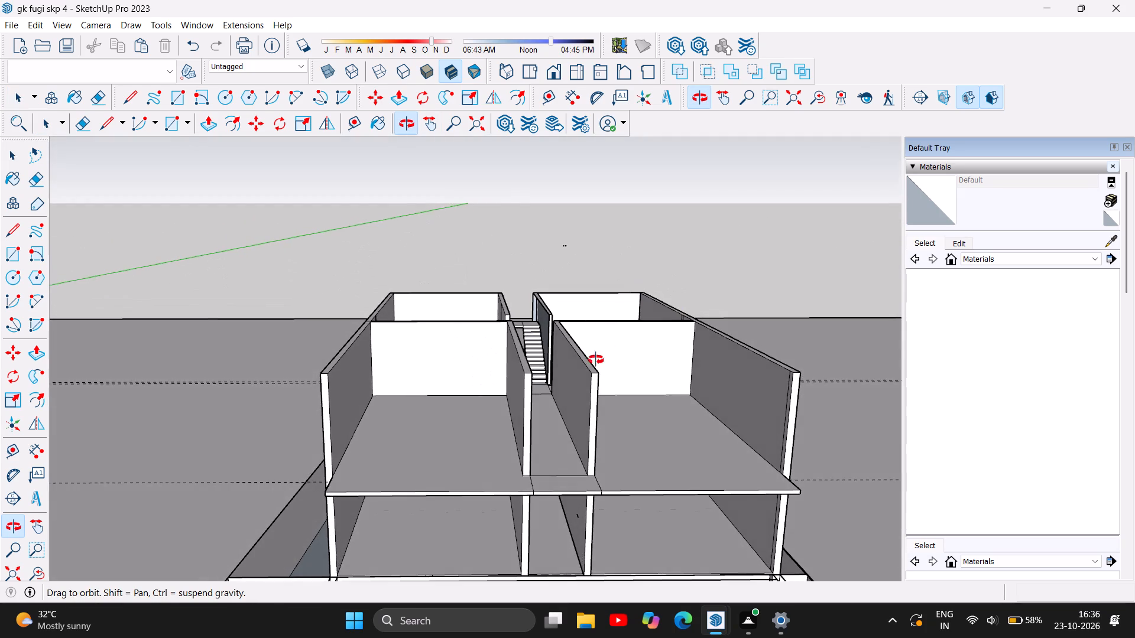
drag(563, 363, 700, 353)
drag(693, 353, 575, 562)
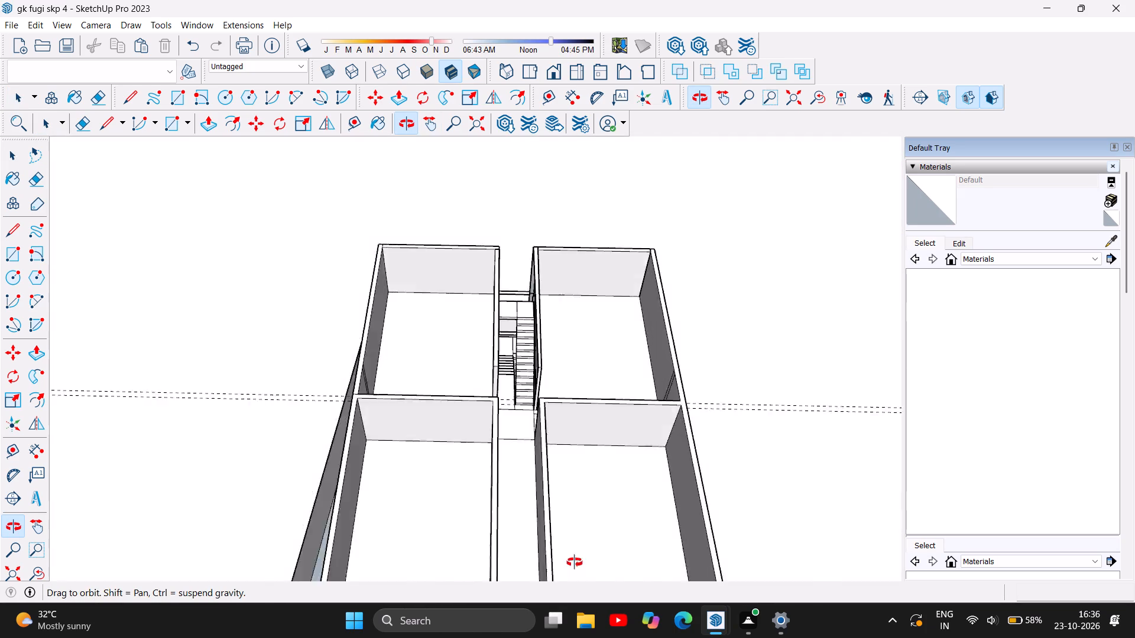
drag(575, 562, 705, 558)
drag(453, 316, 690, 283)
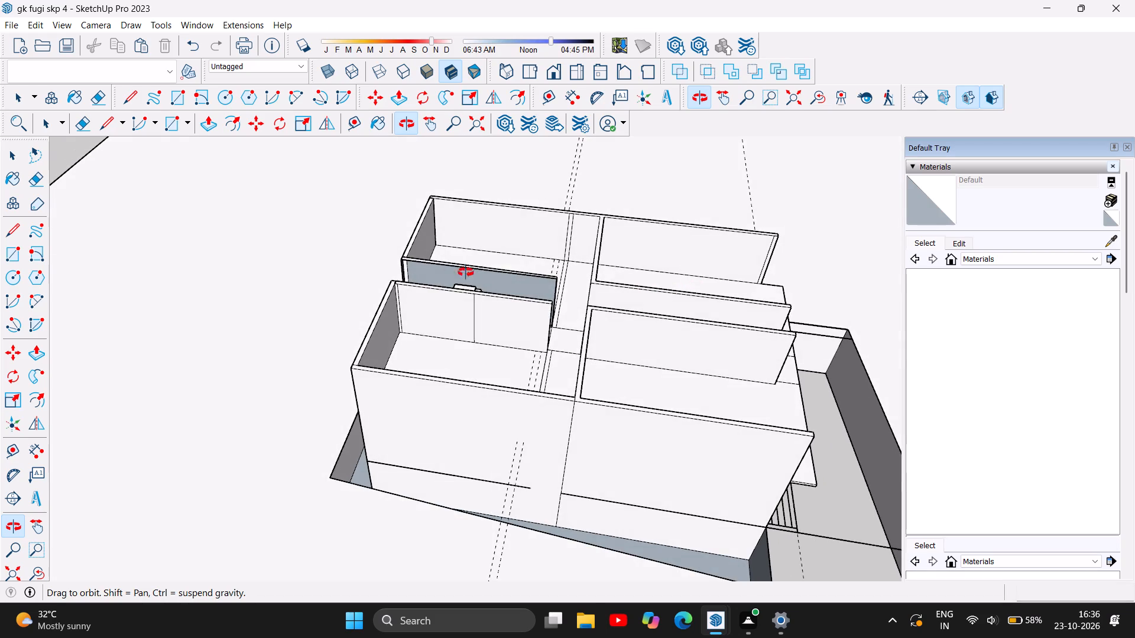
scroll(375, 272, up, 6)
drag(353, 346, 612, 246)
scroll(412, 435, up, 4)
drag(474, 412, 576, 364)
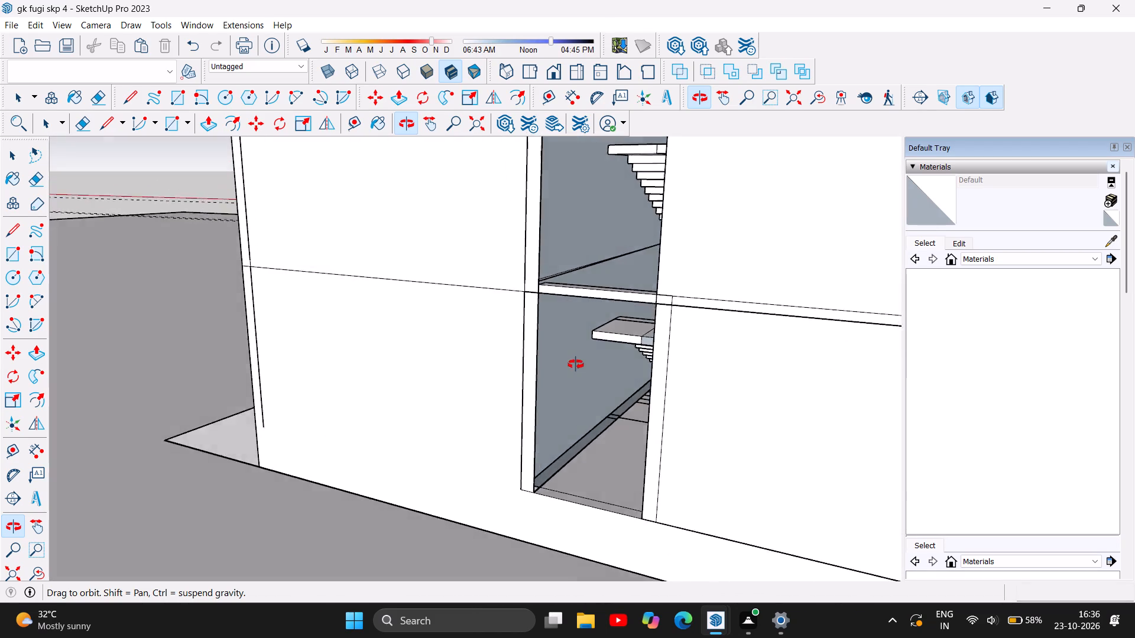
drag(576, 364, 594, 354)
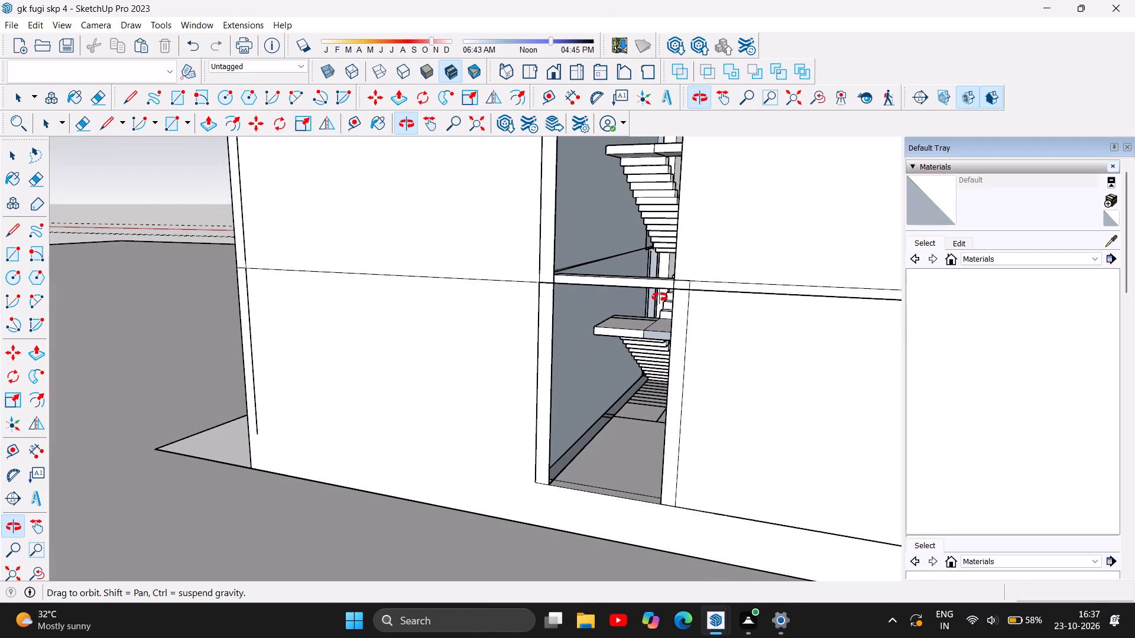
scroll(660, 297, up, 4)
drag(651, 305, 650, 320)
drag(566, 275, 564, 325)
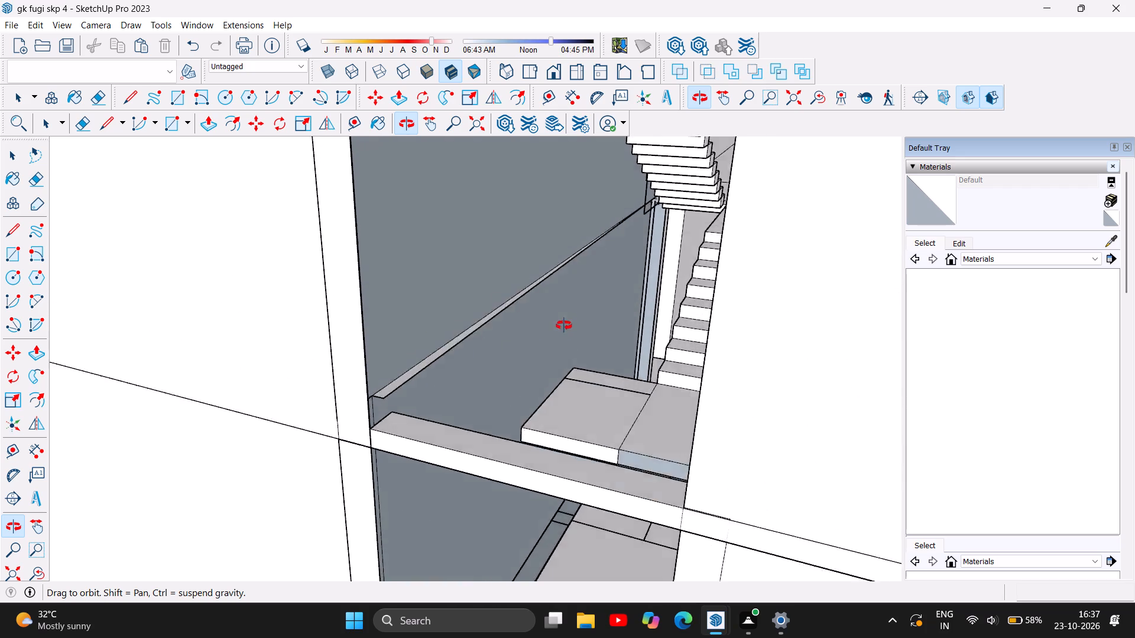
drag(564, 325, 558, 373)
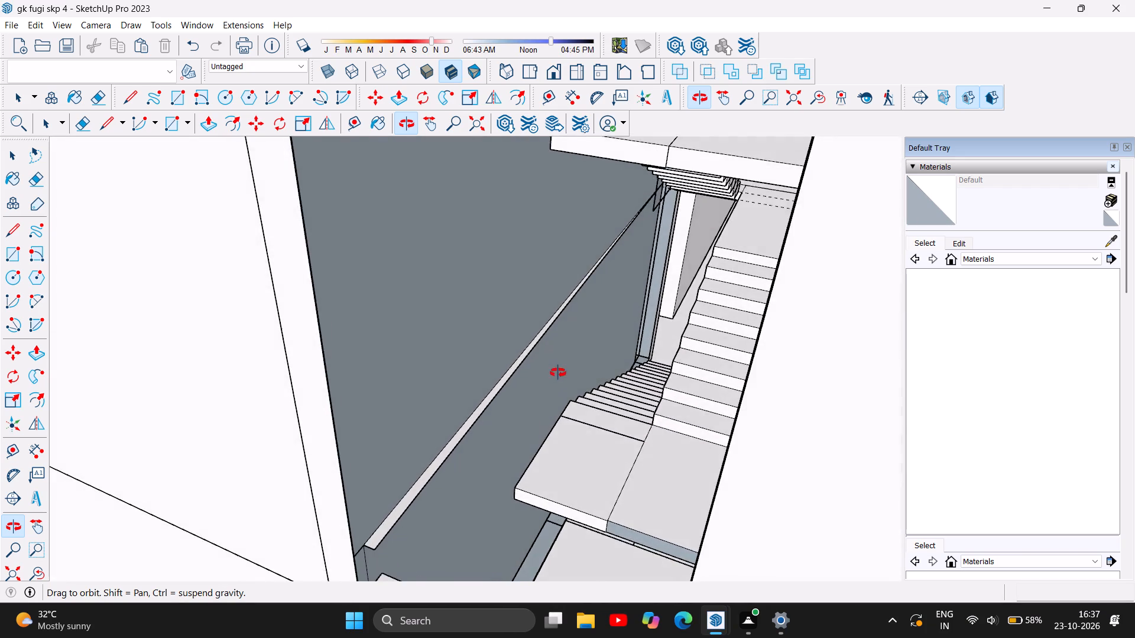
drag(558, 373, 528, 320)
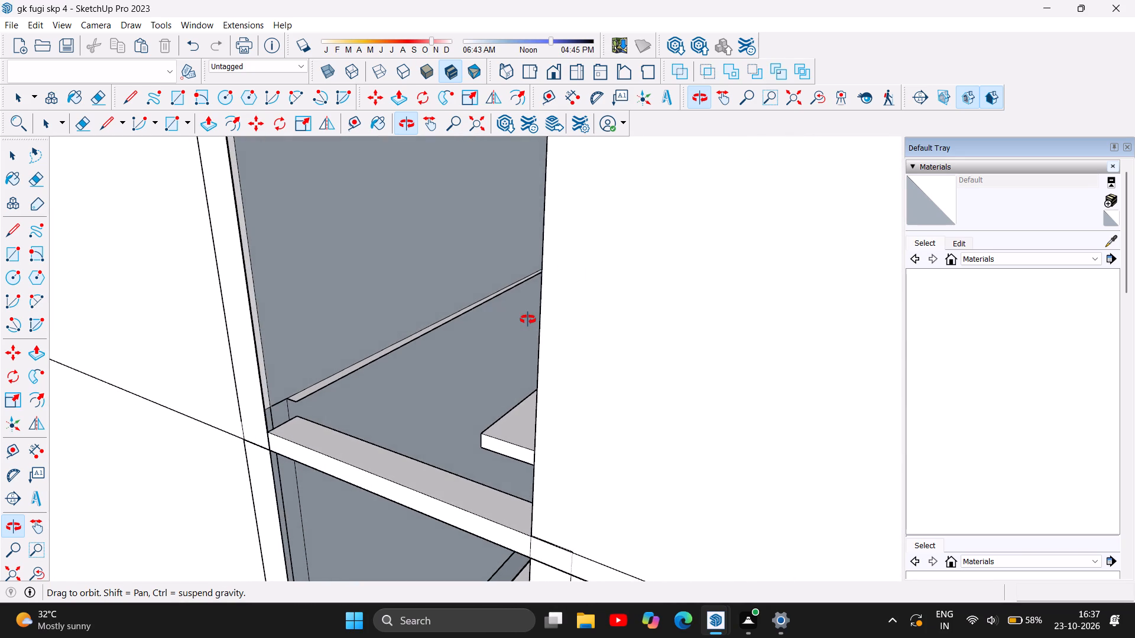
drag(528, 320, 542, 298)
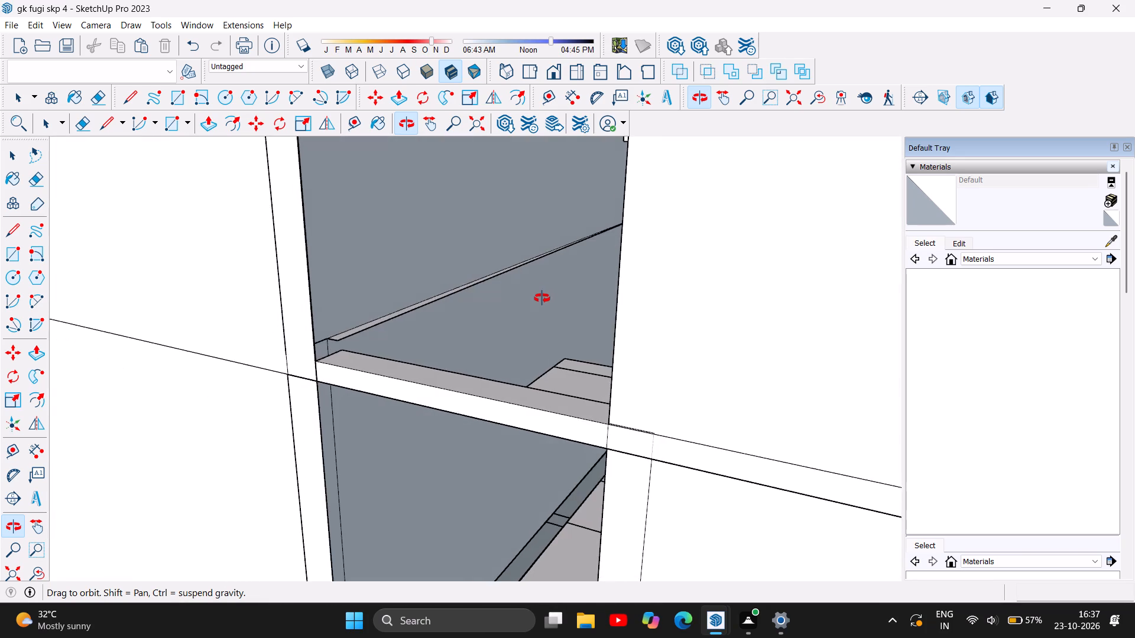
drag(542, 298, 503, 312)
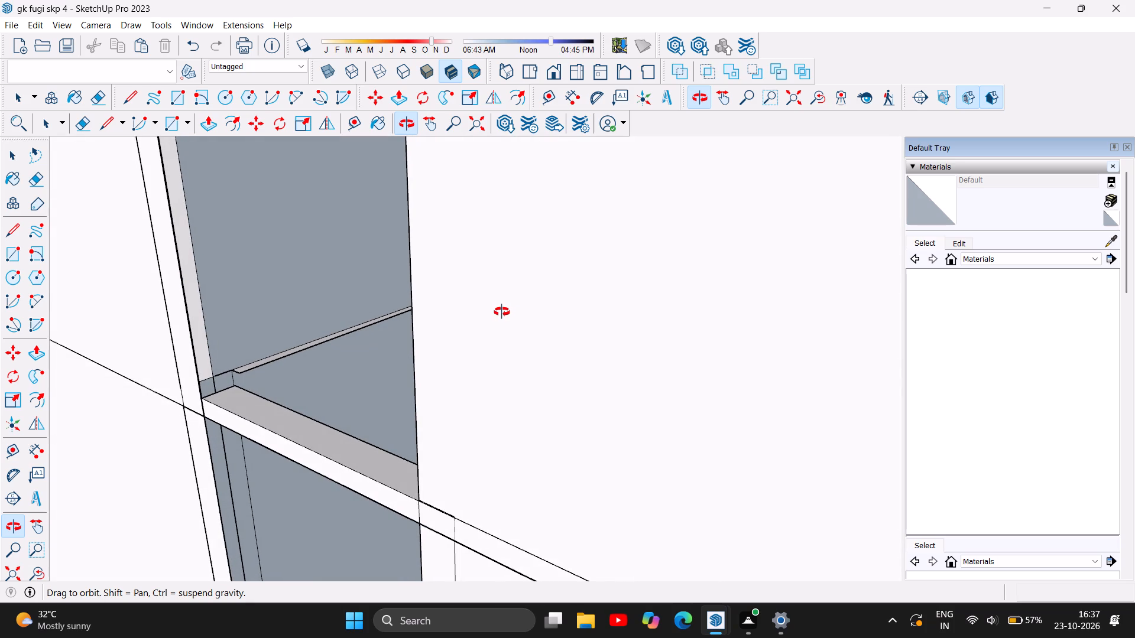
Undo the recent edge cleanup and face rebuilding on the raised corridor wall beside the room corner.
key(ctrl+z)
key(ctrl+z)
key(ctrl+z)
key(ctrl+z)
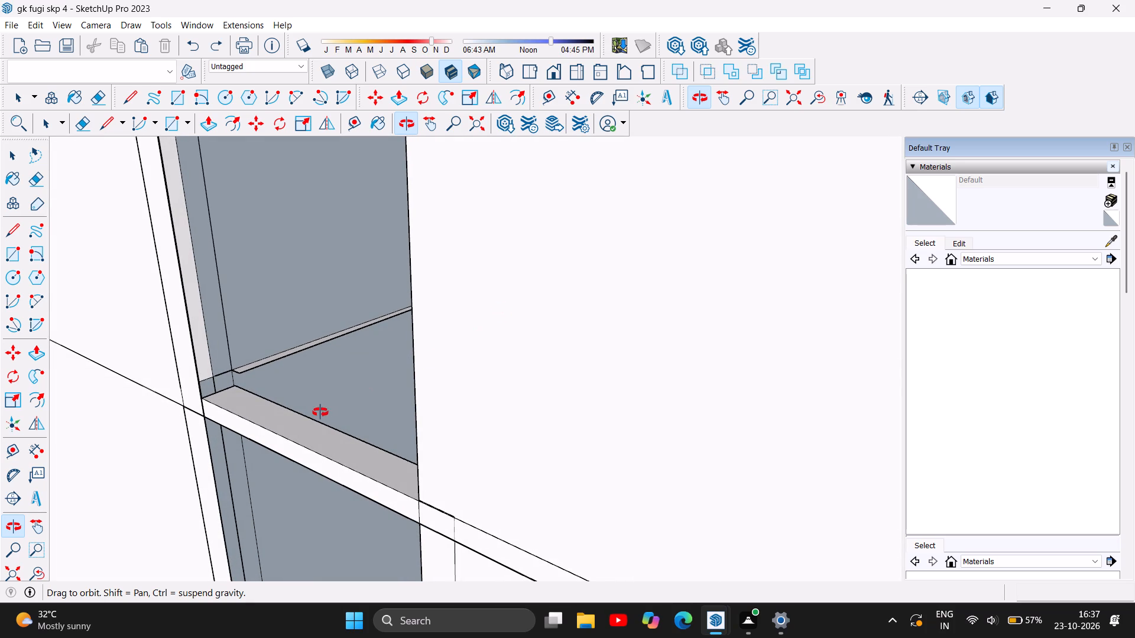
key(ctrl+z)
key(ctrl+z)
key(ctrl+z)
key(ctrl+z)
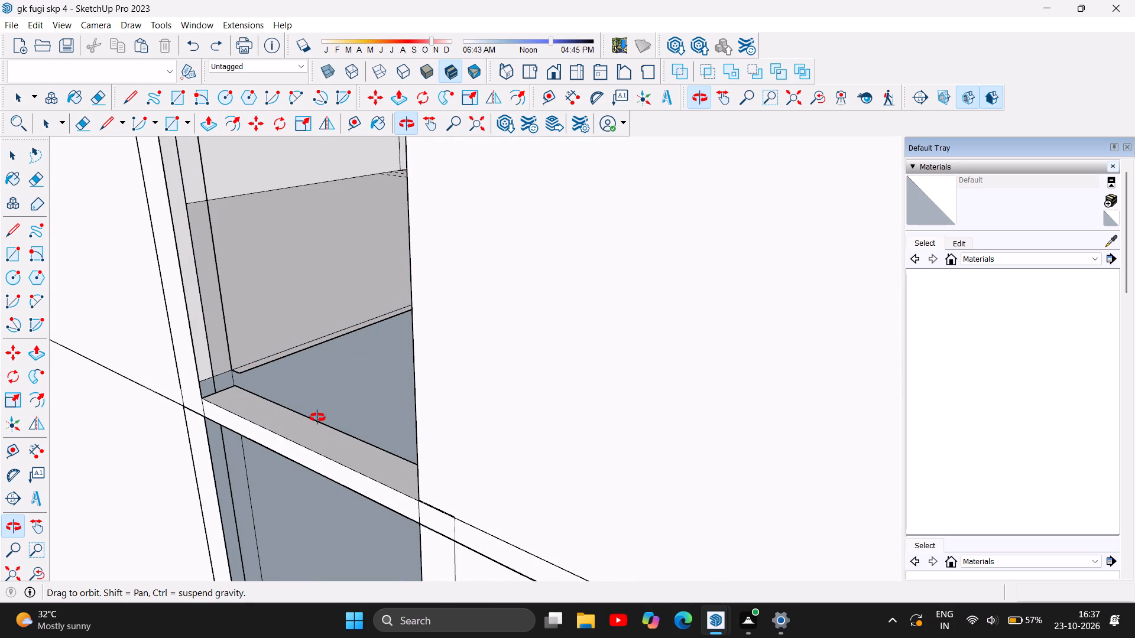
key(ctrl+z)
key(ctrl+z)
key(ctrl+z)
key(ctrl+z)
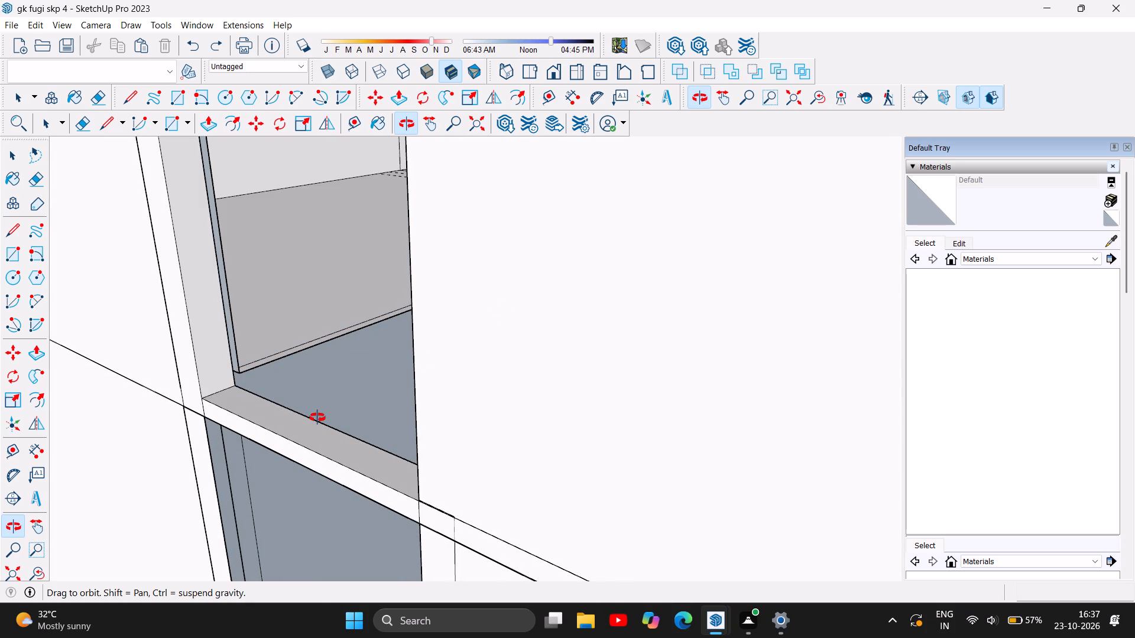
key(ctrl+z)
key(ctrl+z)
key(ctrl+z)
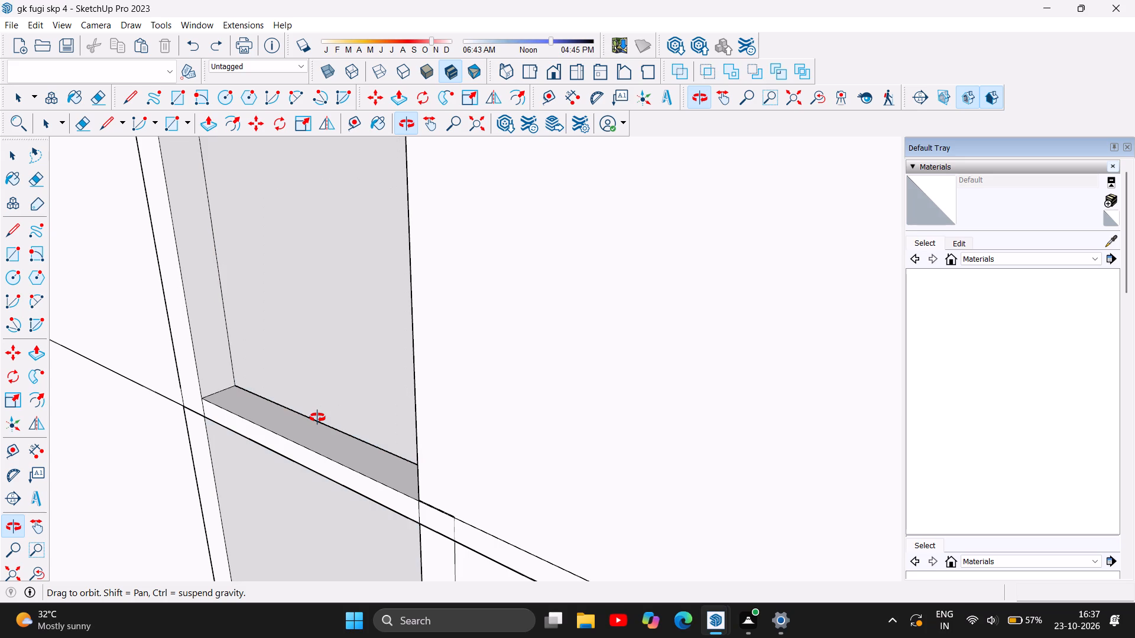
Undo the remaining edits to the staircase's corridor wall, back to before its top face was raised.
scroll(328, 414, down, 7)
scroll(326, 491, down, 3)
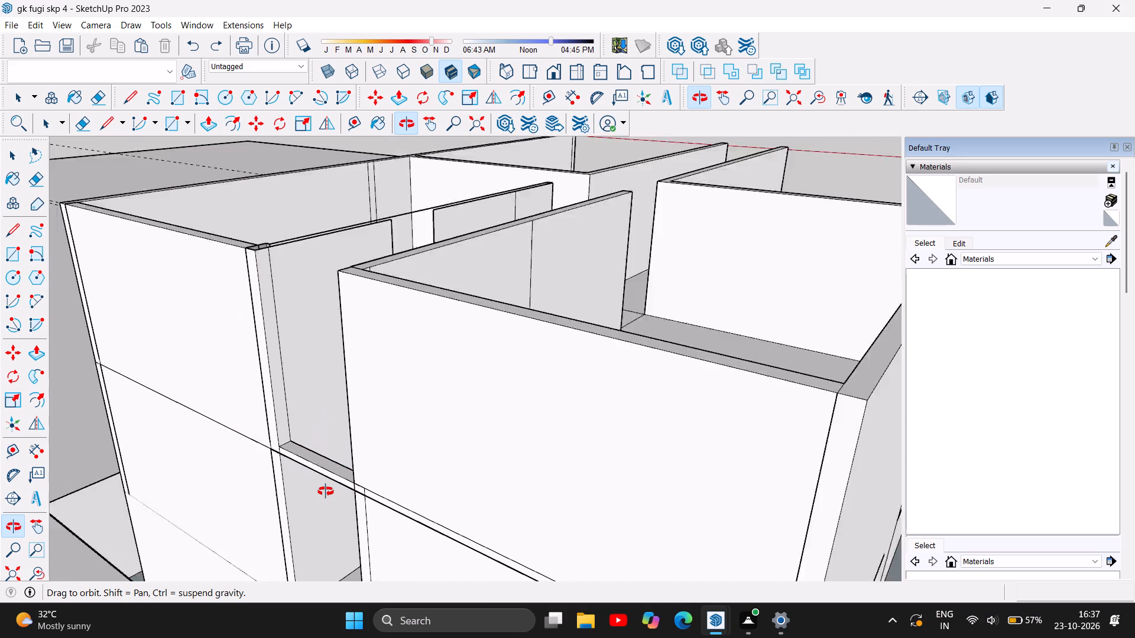
scroll(326, 491, down, 4)
drag(352, 425, 569, 495)
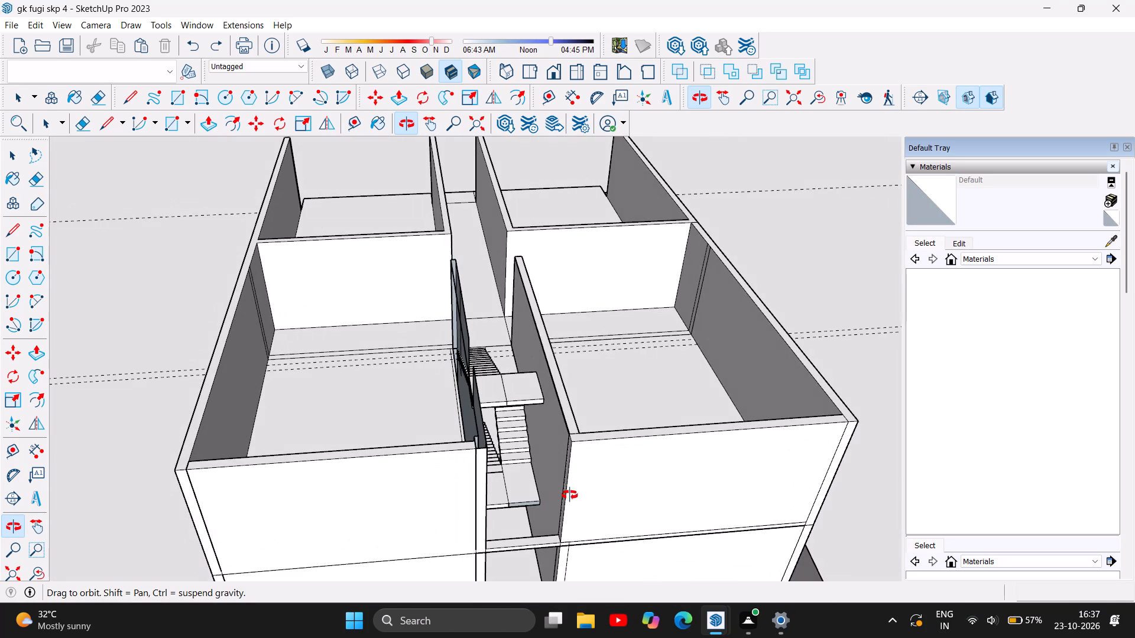
scroll(516, 399, up, 5)
drag(521, 401, 446, 390)
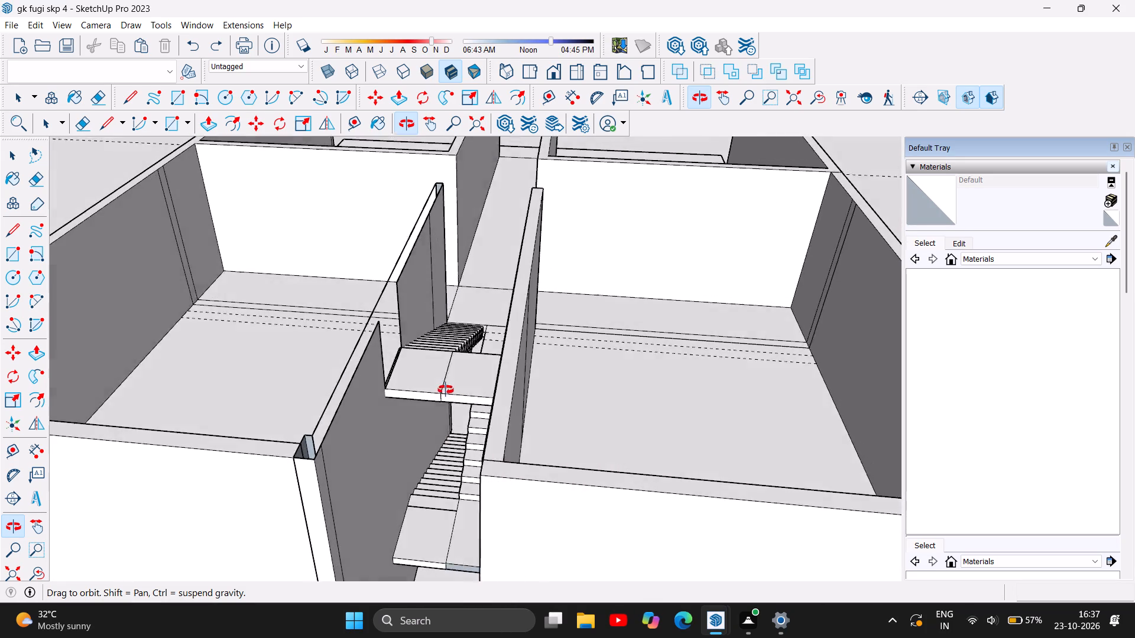
drag(446, 390, 432, 396)
key(ctrl+z)
key(ctrl+z)
key(ctrl+z)
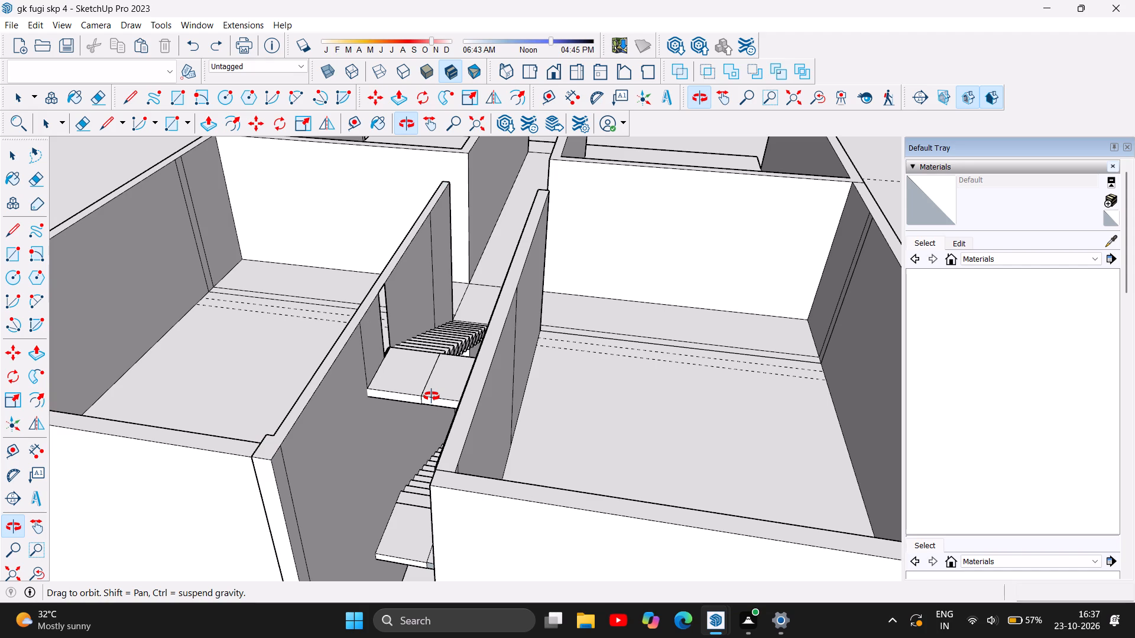
key(ctrl+z)
key(ctrl+z)
key(ctrl+z)
key(ctrl+z)
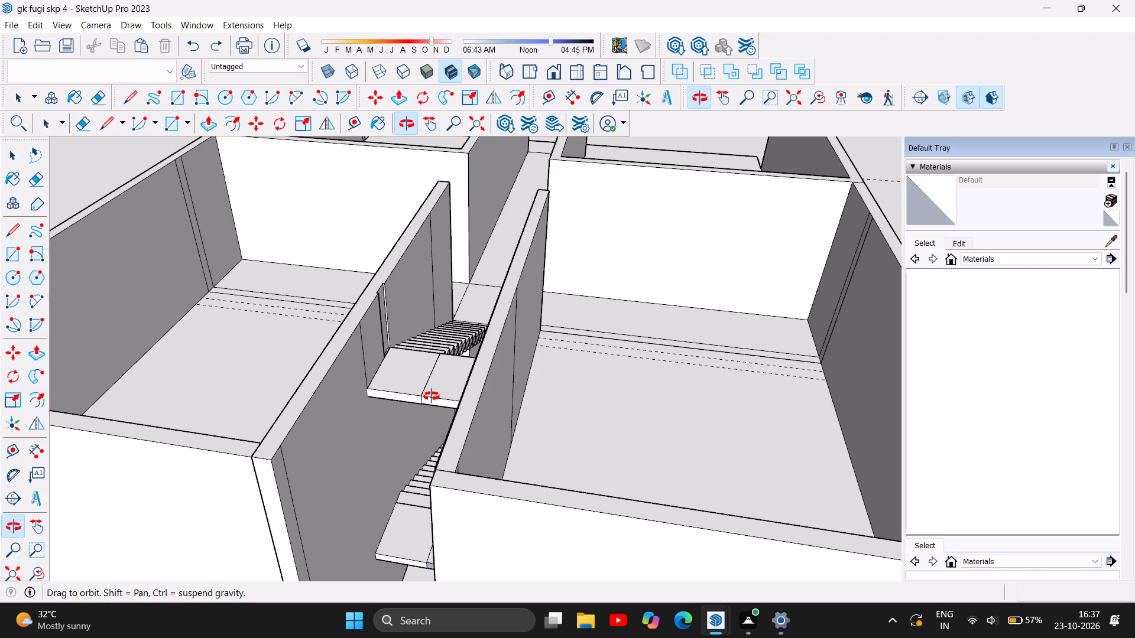
key(ctrl+z)
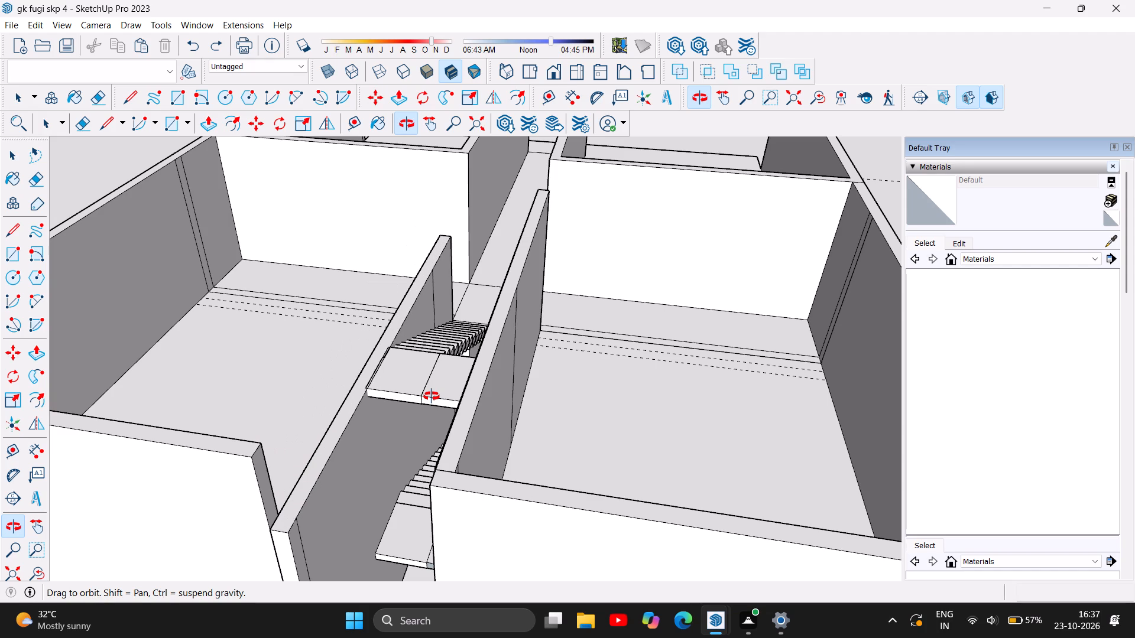
key(ctrl+z)
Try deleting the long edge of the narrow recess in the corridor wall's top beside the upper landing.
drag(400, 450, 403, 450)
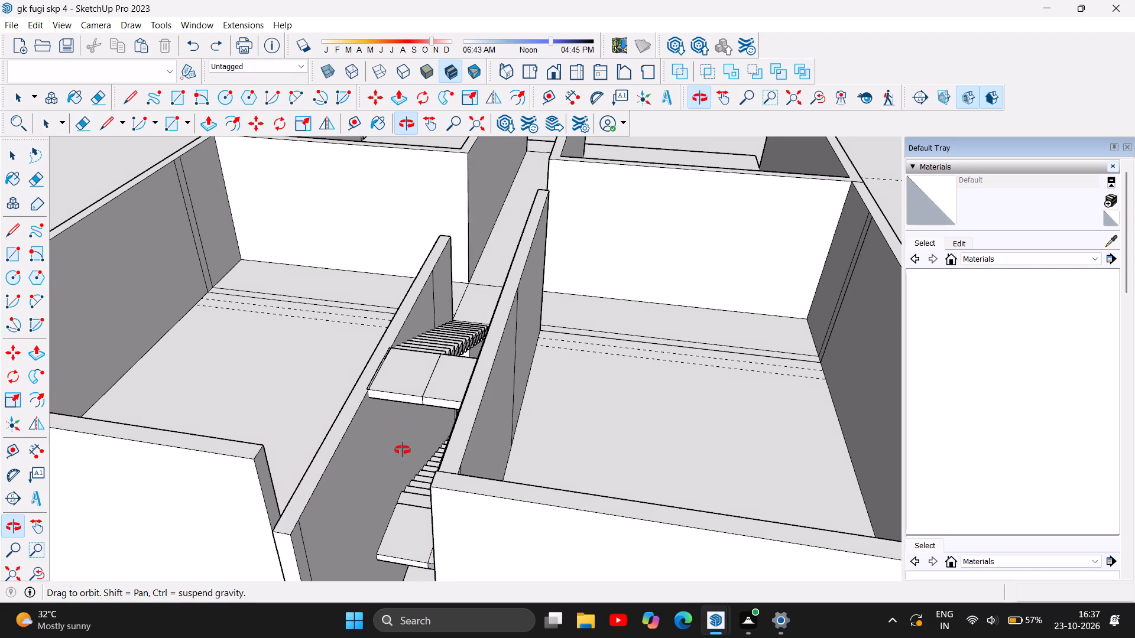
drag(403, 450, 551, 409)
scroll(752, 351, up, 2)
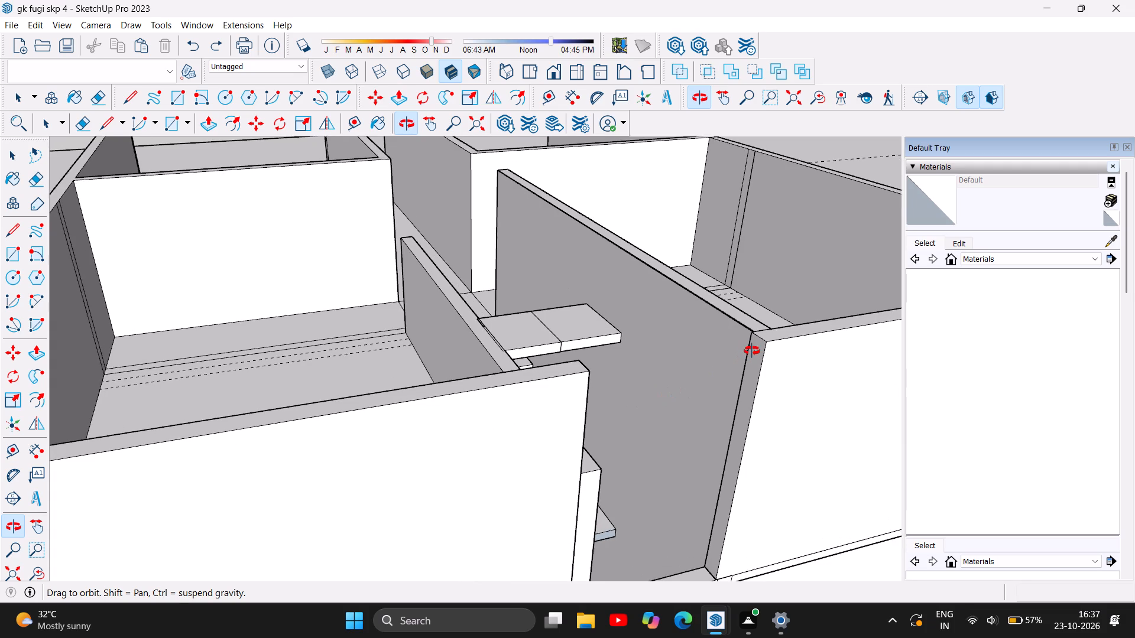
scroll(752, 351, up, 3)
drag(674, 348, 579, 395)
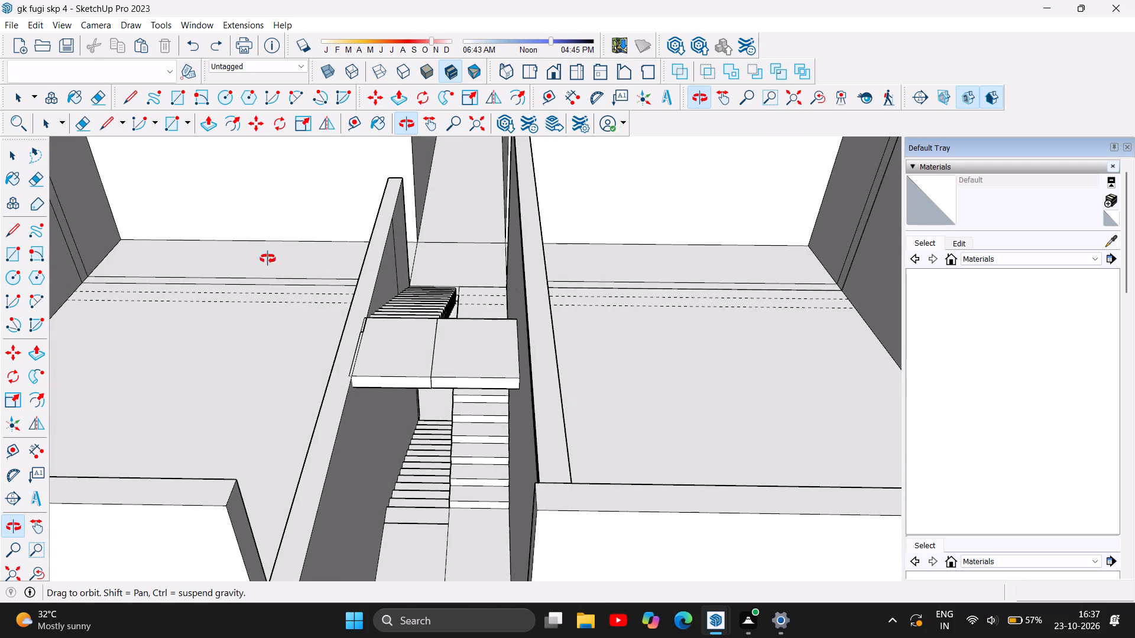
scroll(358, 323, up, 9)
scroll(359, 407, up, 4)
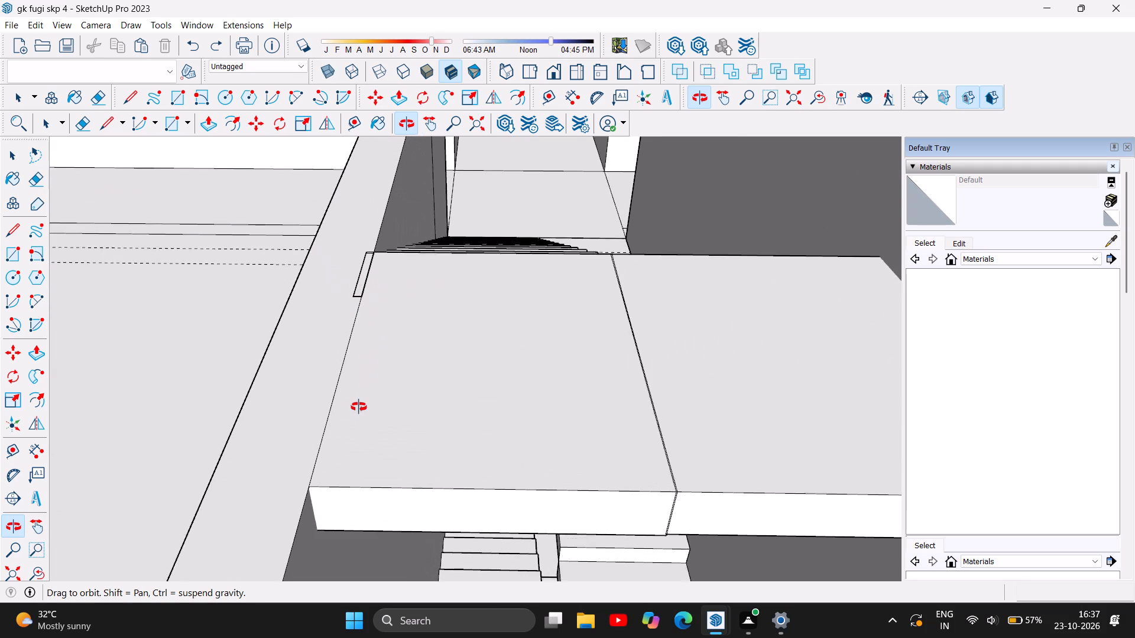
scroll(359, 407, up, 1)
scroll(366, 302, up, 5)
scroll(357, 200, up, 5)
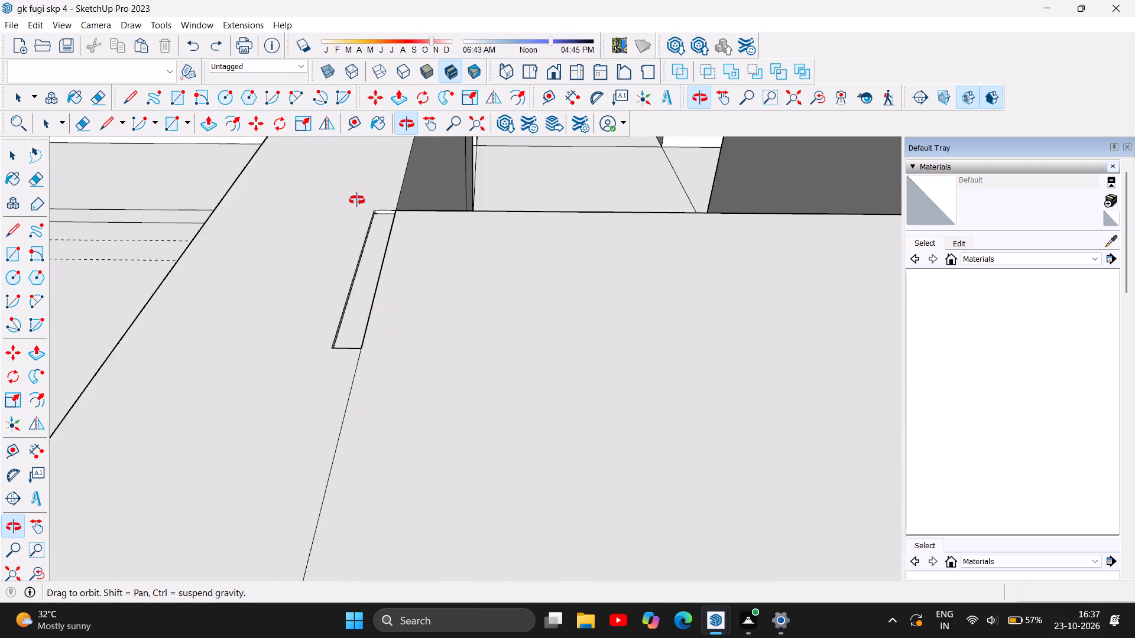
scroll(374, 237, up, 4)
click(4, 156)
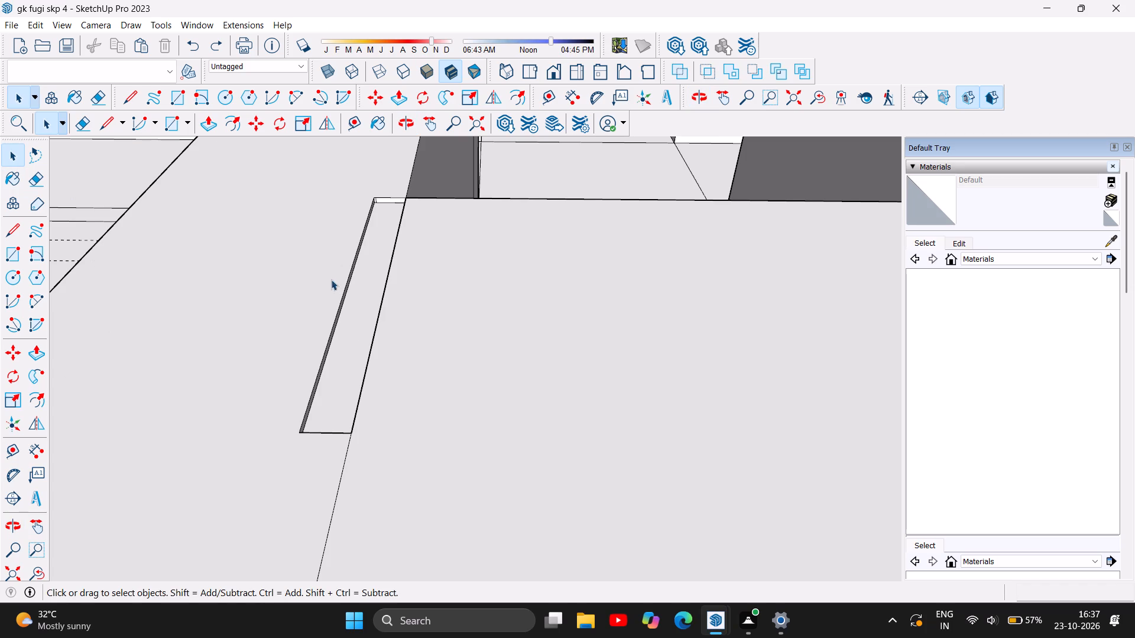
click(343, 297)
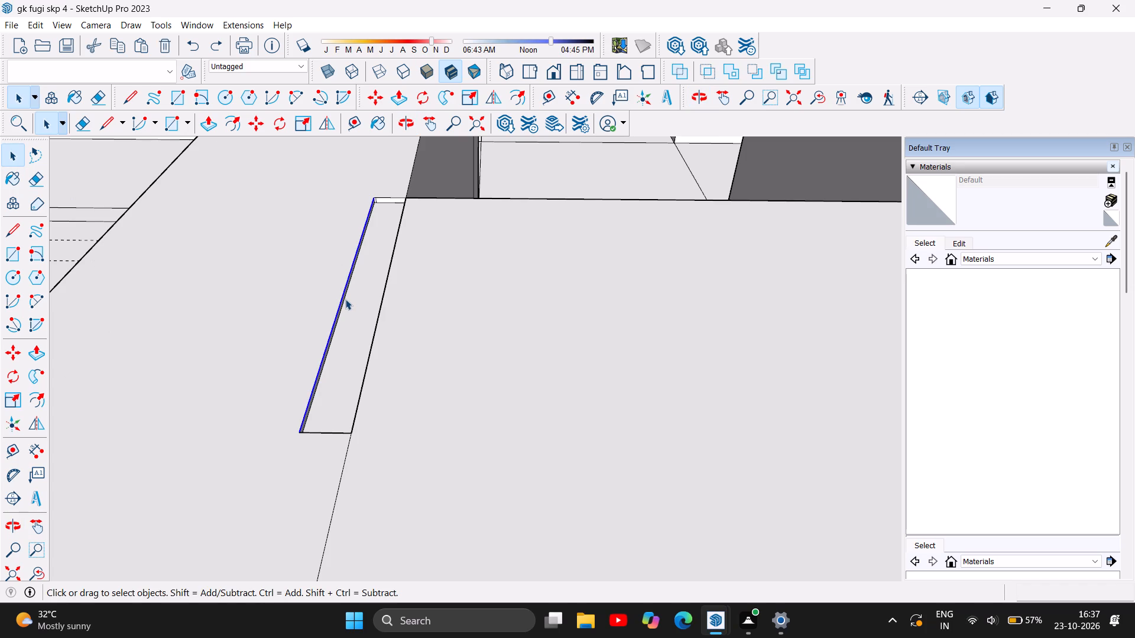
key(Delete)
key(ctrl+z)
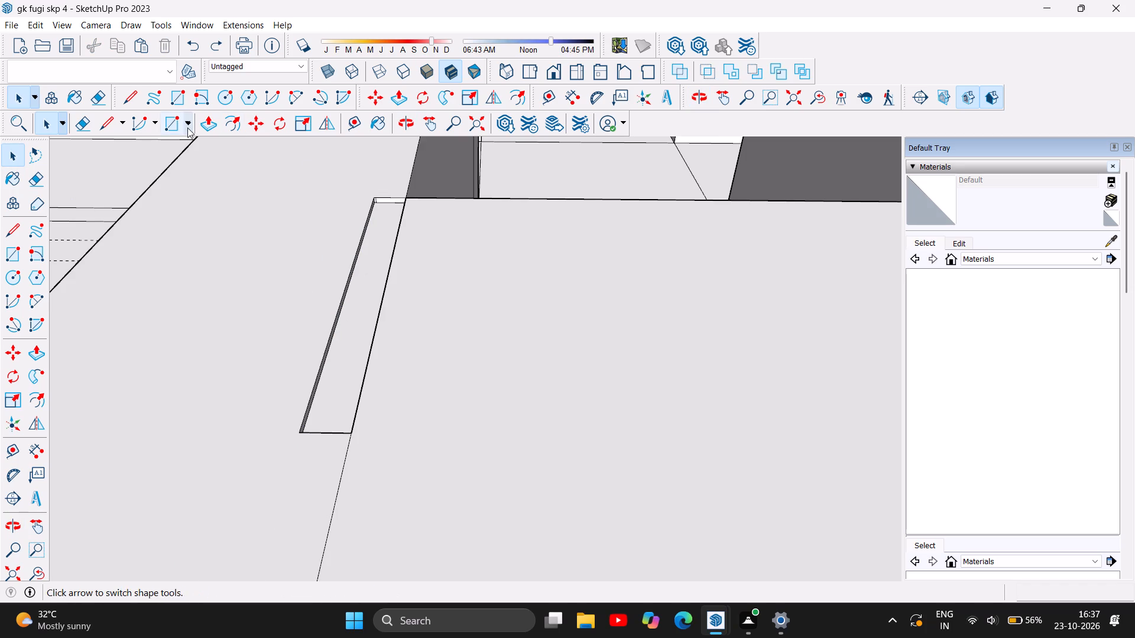
Push/Pull the narrow recessed strip beside the upper landing 3/16" so it is flush with the corridor wall's top.
click(213, 126)
click(369, 324)
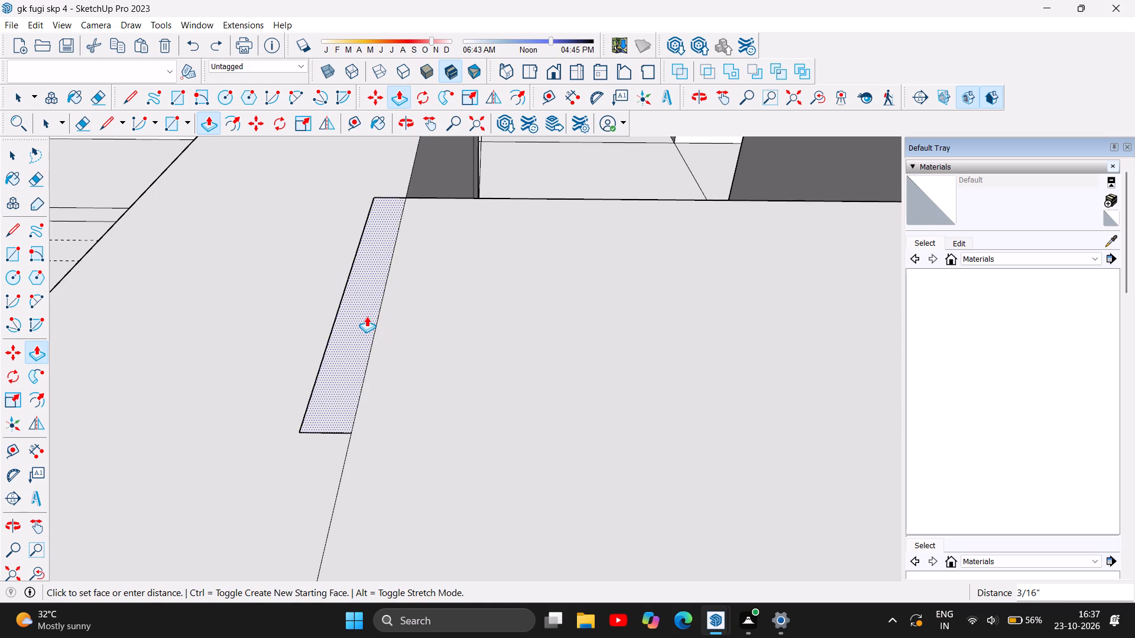
click(363, 315)
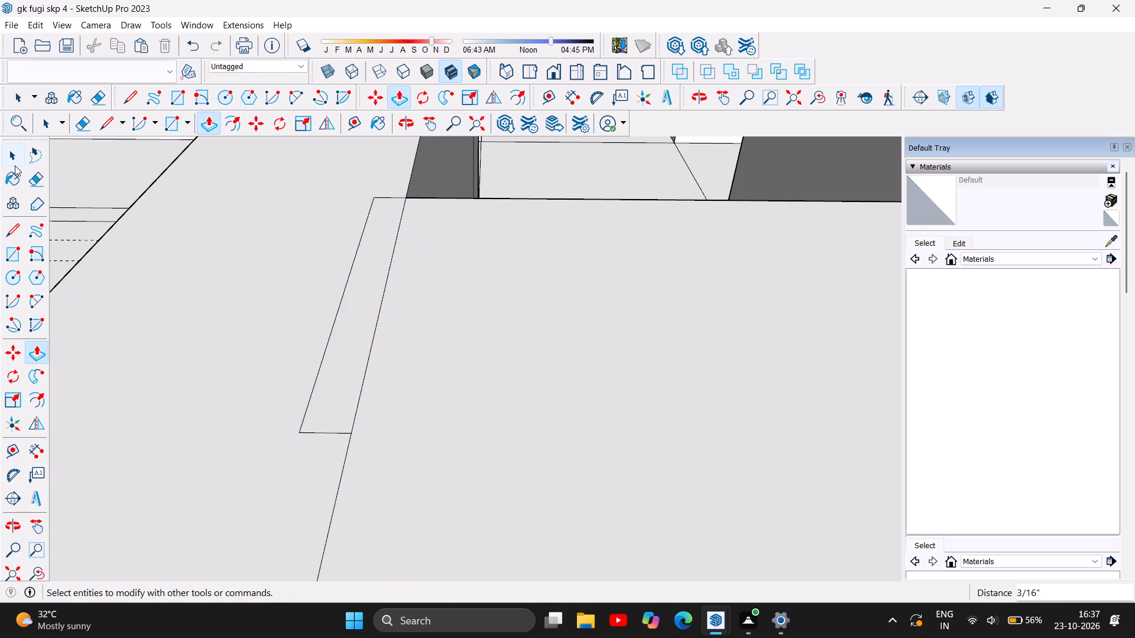
Delete the strip's leftover outline edges and the short remnants from the corridor wall's top face.
click(13, 165)
double_click(339, 304)
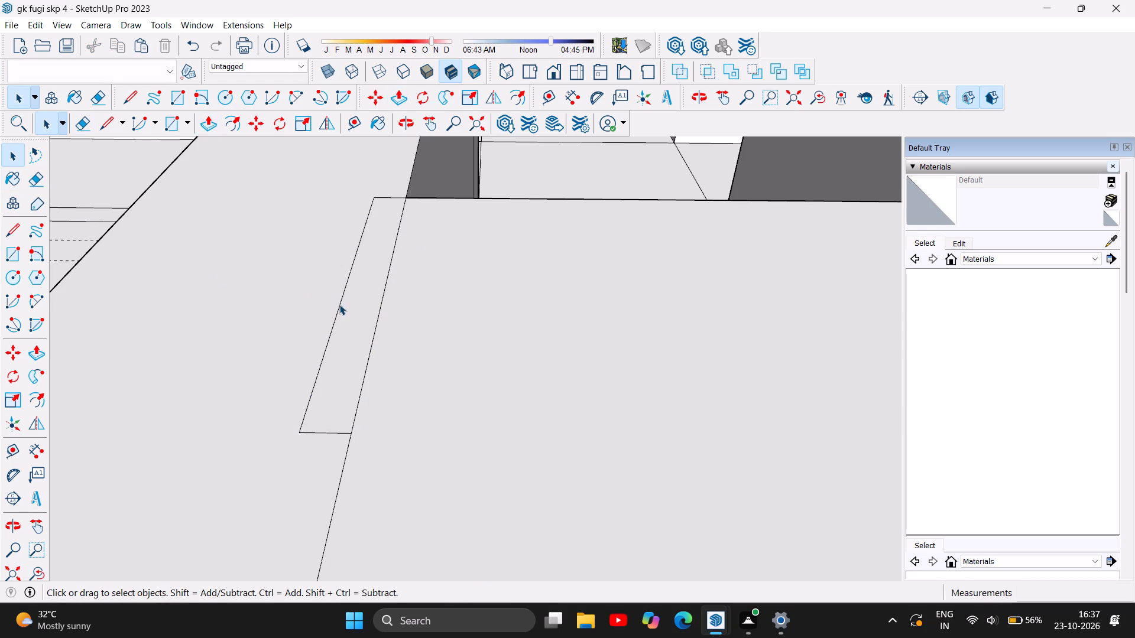
click(341, 434)
key(Delete)
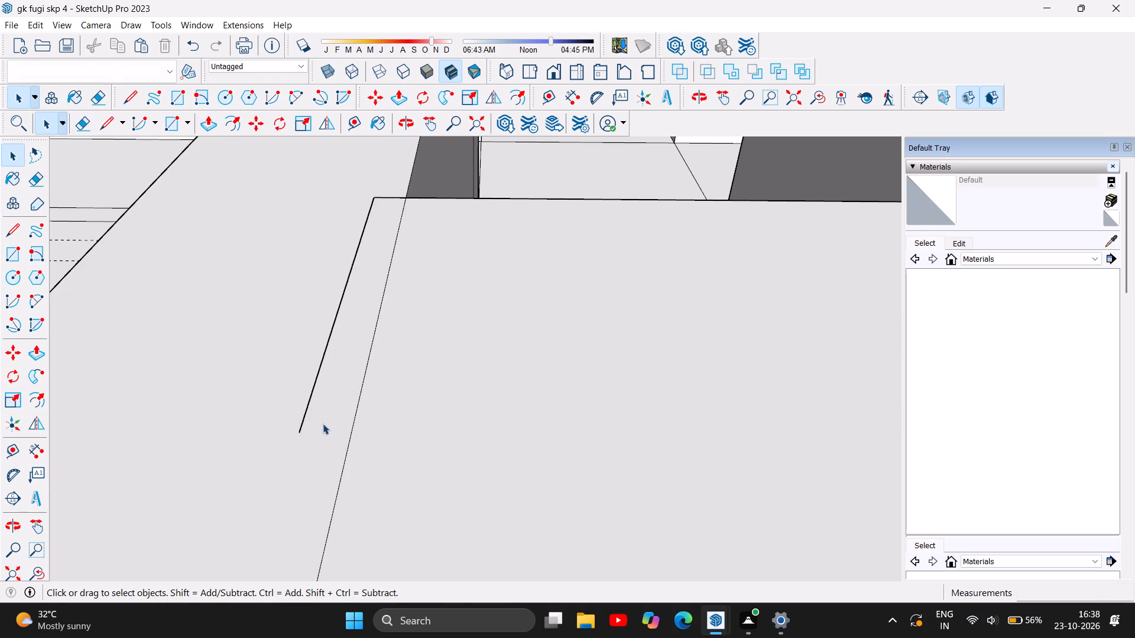
click(306, 409)
key(Delete)
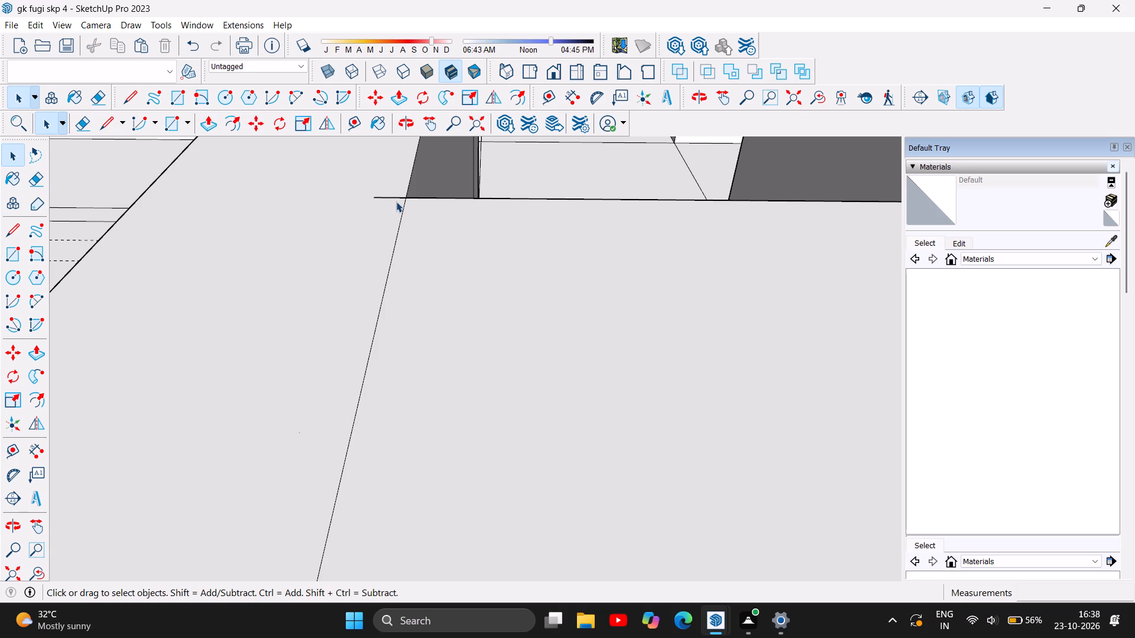
click(387, 195)
click(387, 195)
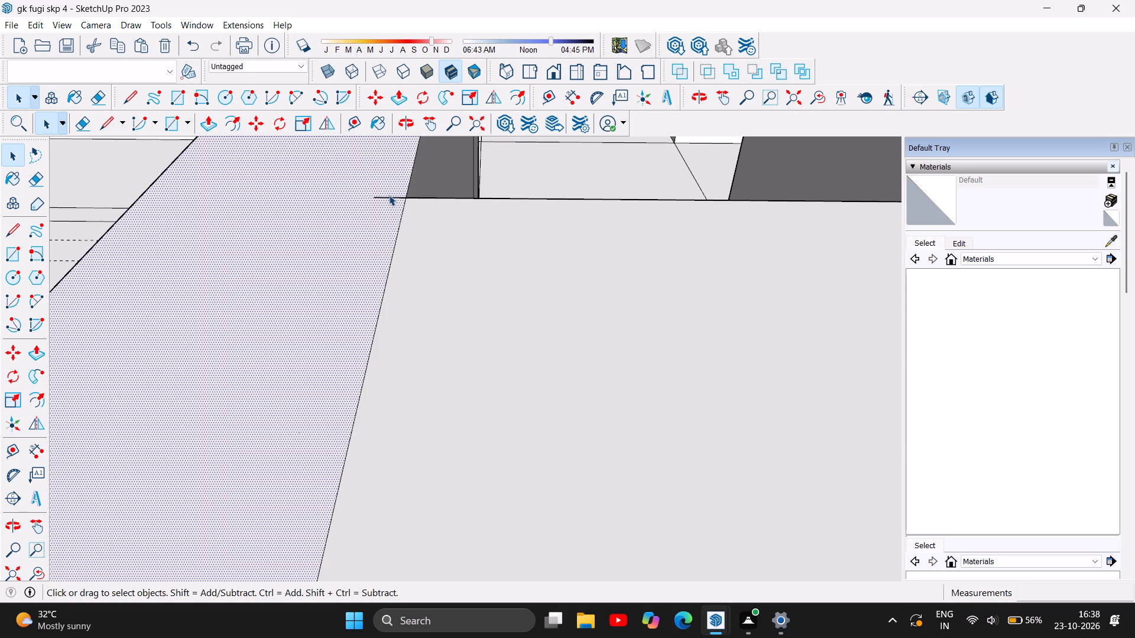
double_click(393, 197)
key(Delete)
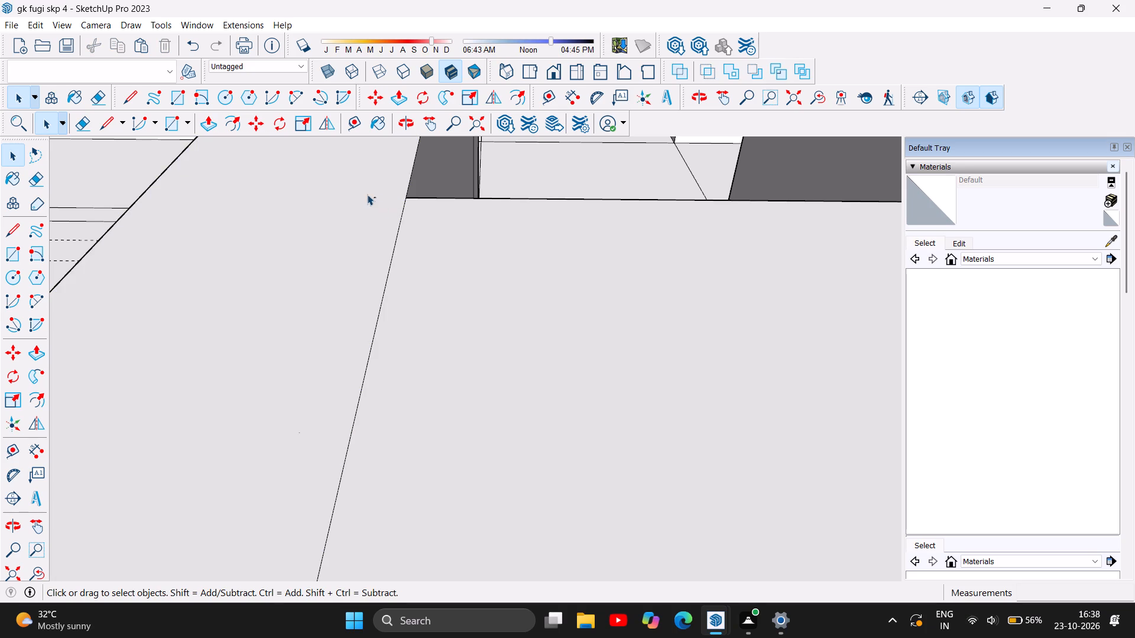
click(375, 195)
click(372, 198)
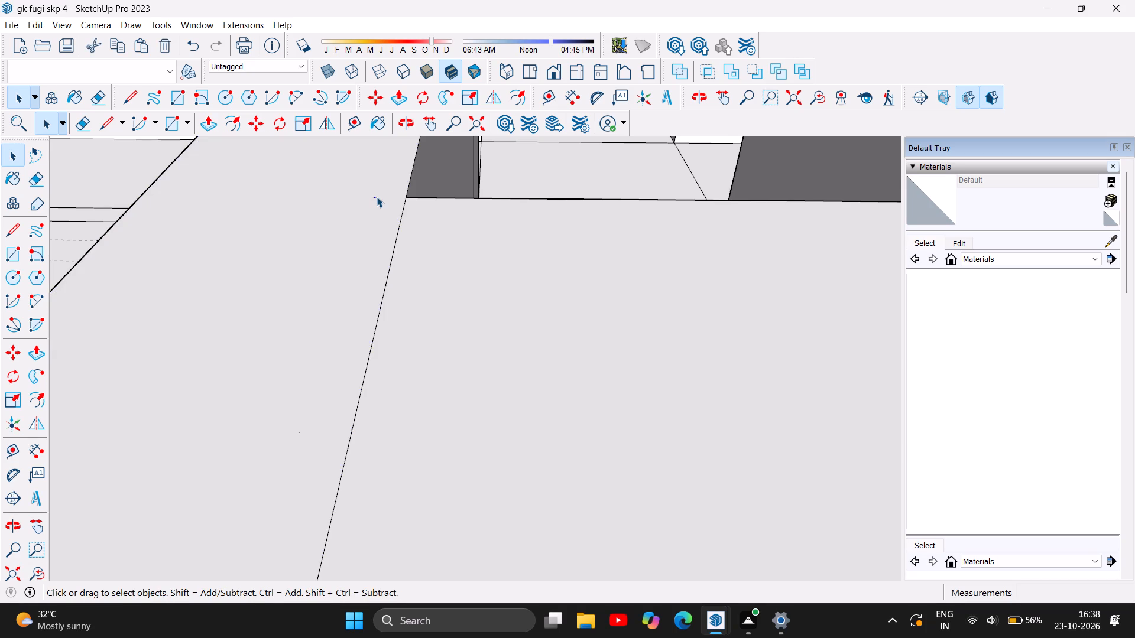
key(Delete)
click(374, 196)
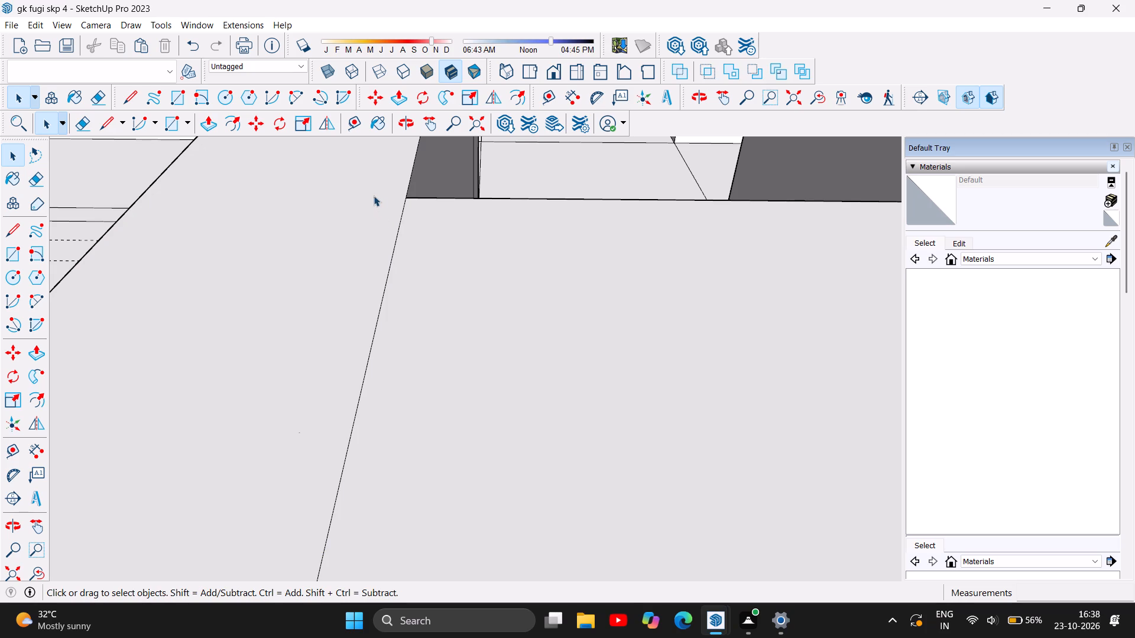
click(374, 197)
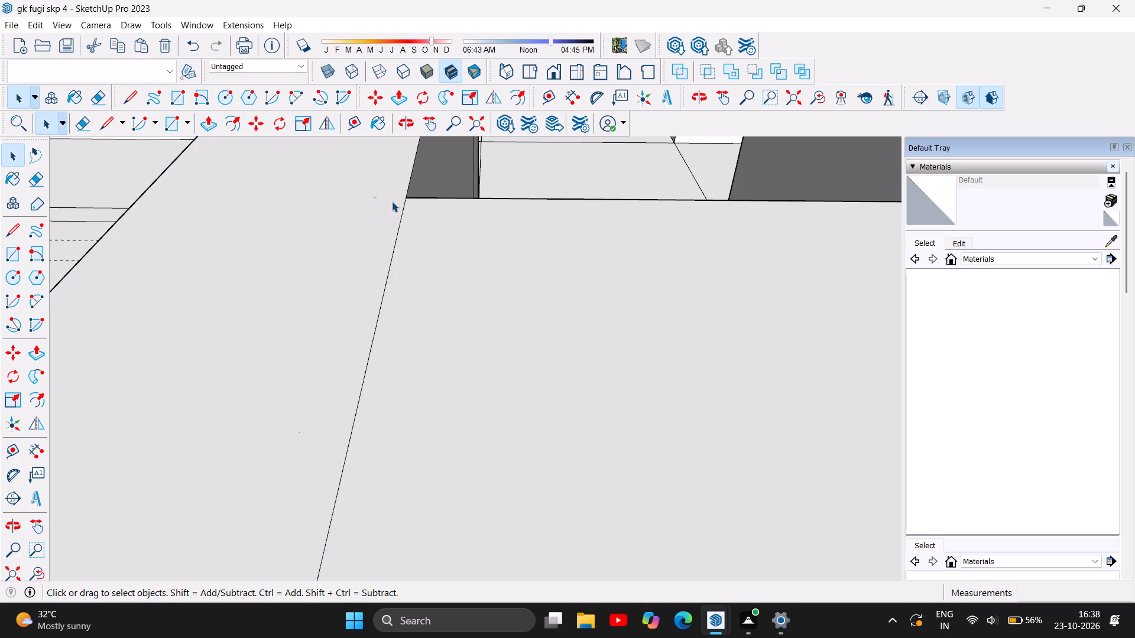
key(Delete)
Push/Pull the top face of the lower corridor wall beside the staircase up by 4'.
scroll(404, 227, down, 19)
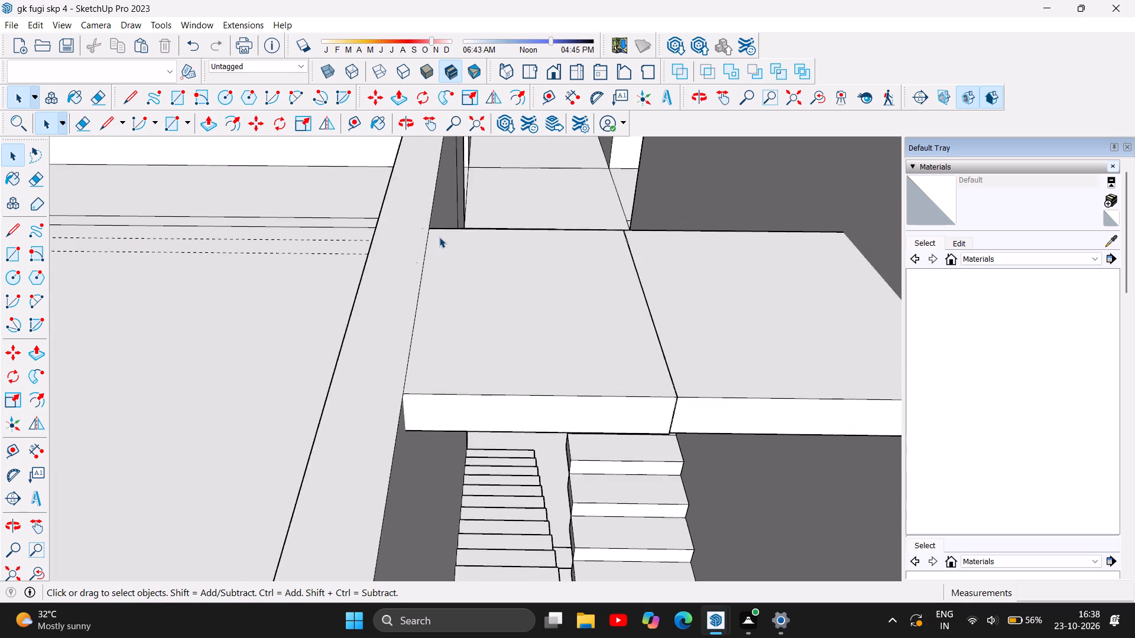
scroll(444, 232, down, 7)
scroll(487, 395, down, 6)
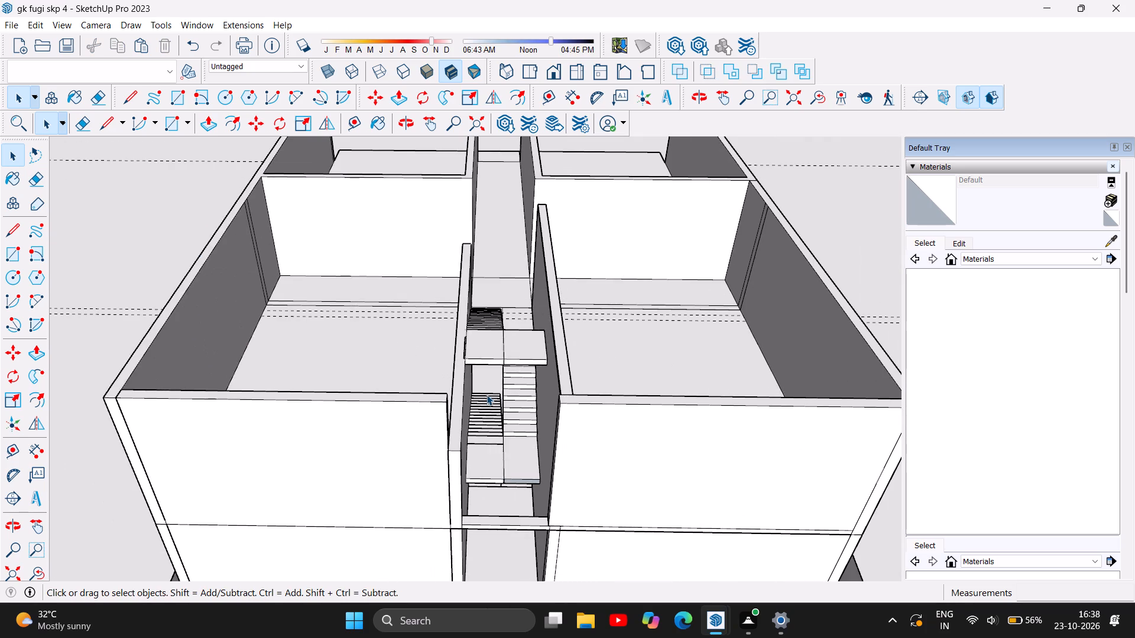
scroll(547, 315, up, 5)
scroll(461, 350, up, 4)
scroll(373, 379, up, 5)
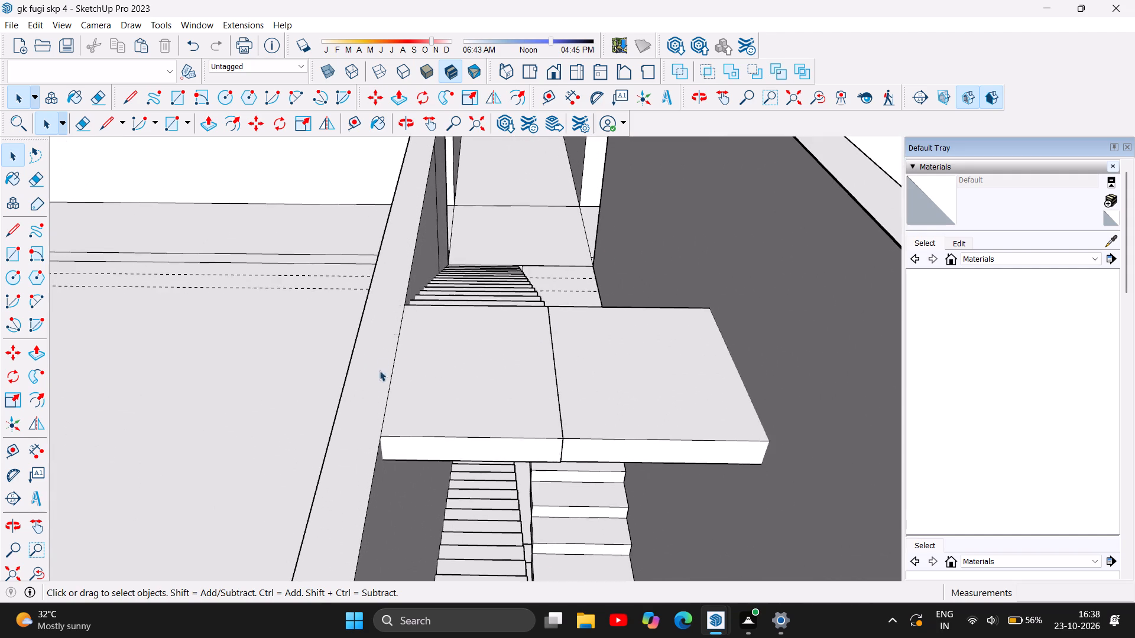
scroll(394, 330, up, 4)
scroll(484, 416, down, 20)
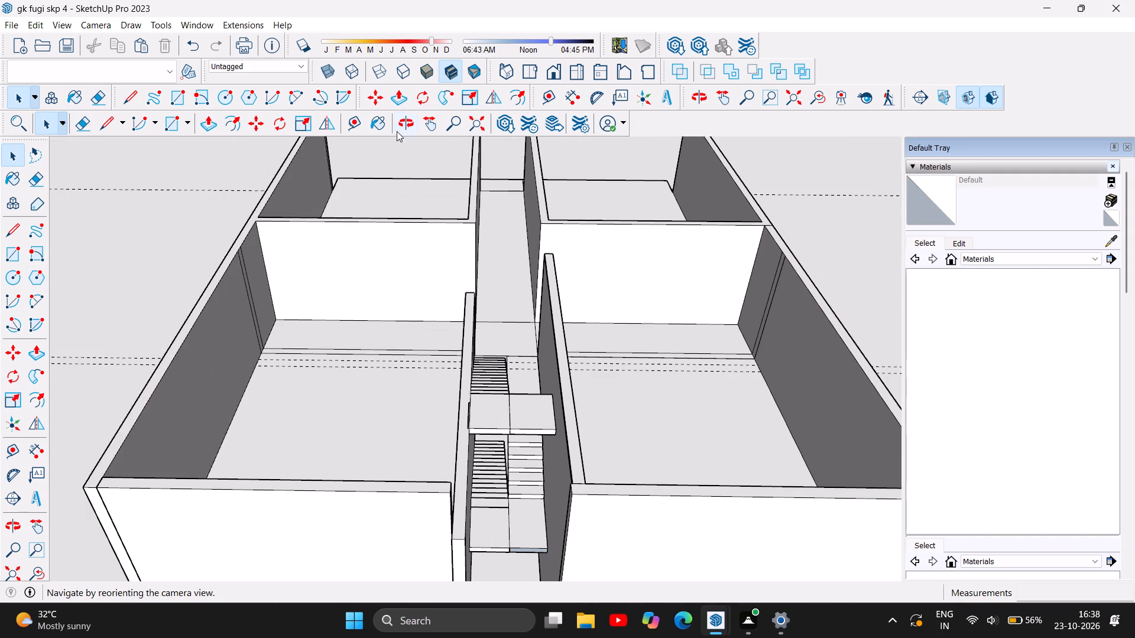
click(212, 125)
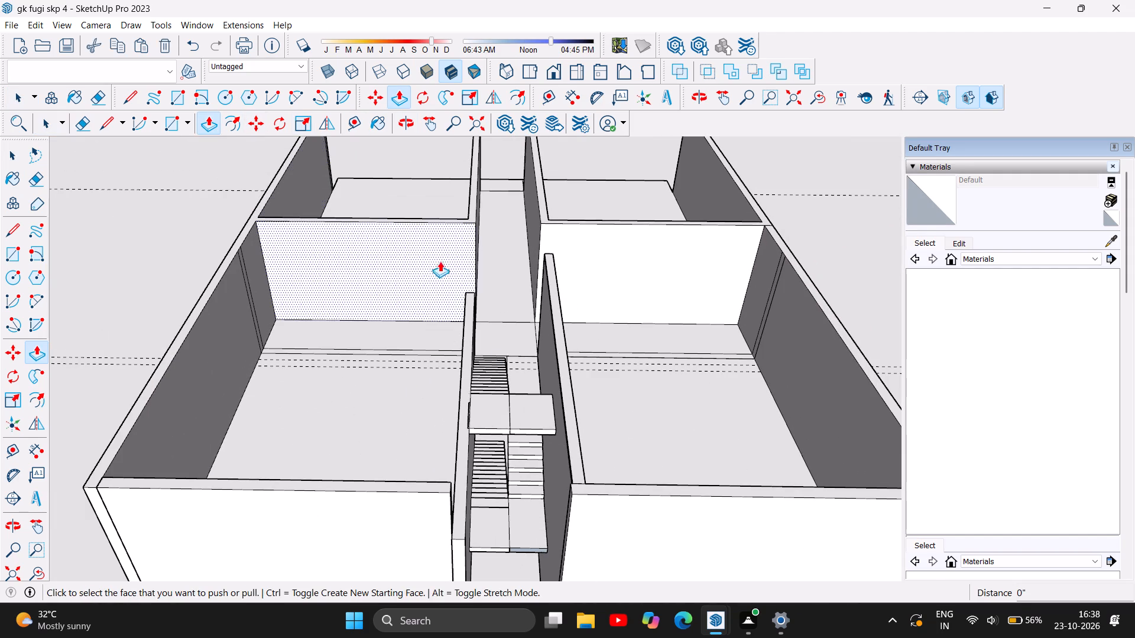
scroll(493, 353, up, 4)
click(442, 350)
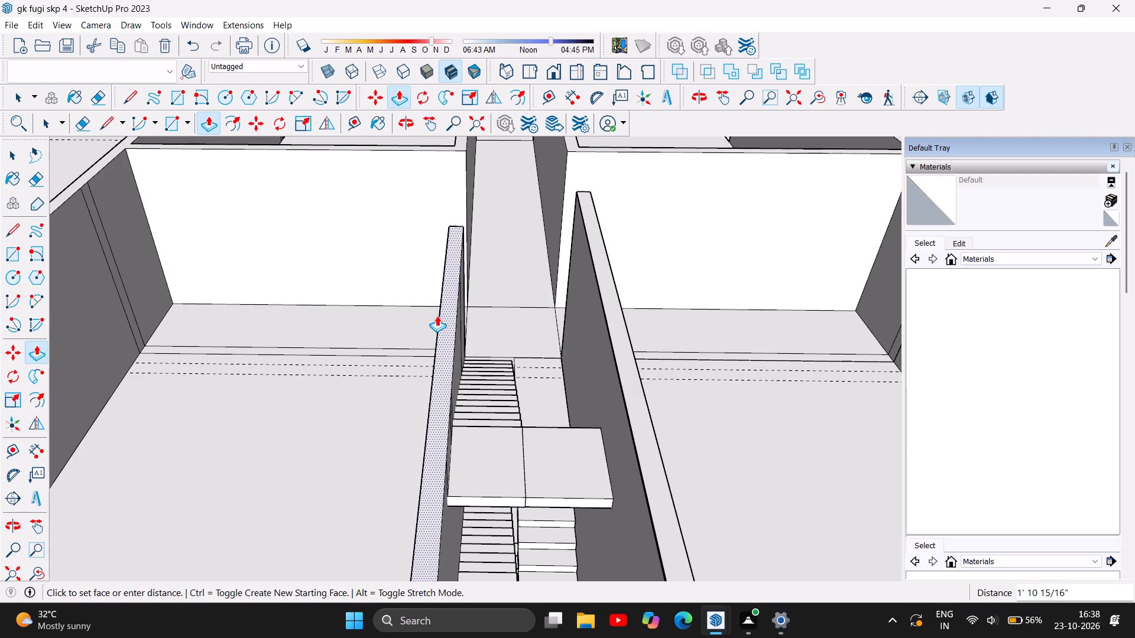
text(4')
key(Return)
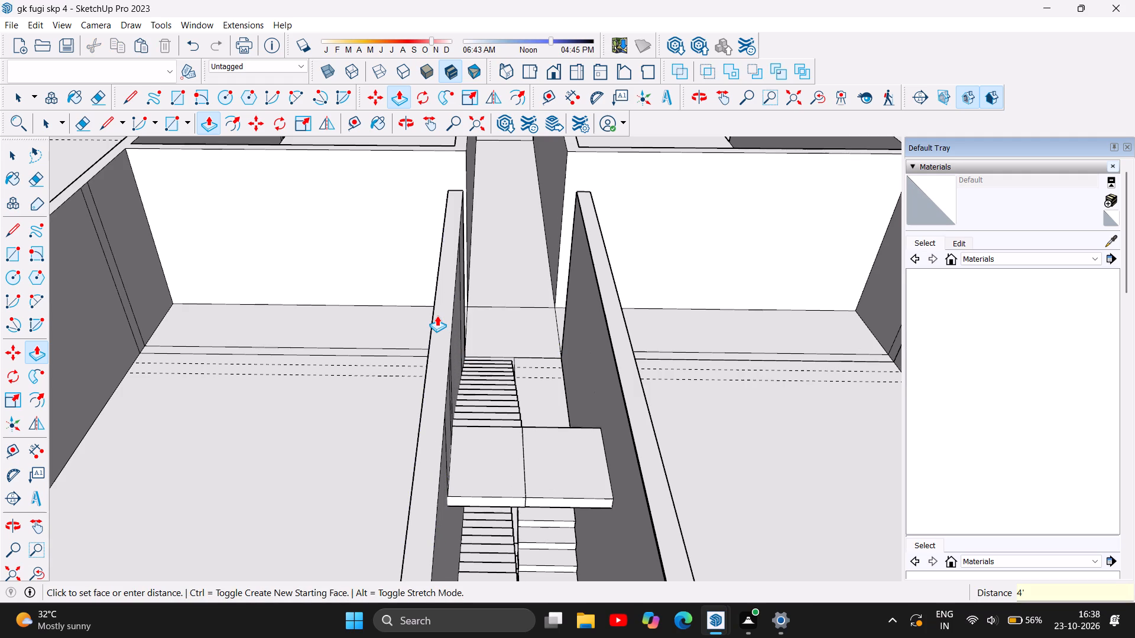
Delete the four leftover vertical edges from the stair-side face of the corridor wall along the upper flight and landing.
scroll(495, 308, down, 11)
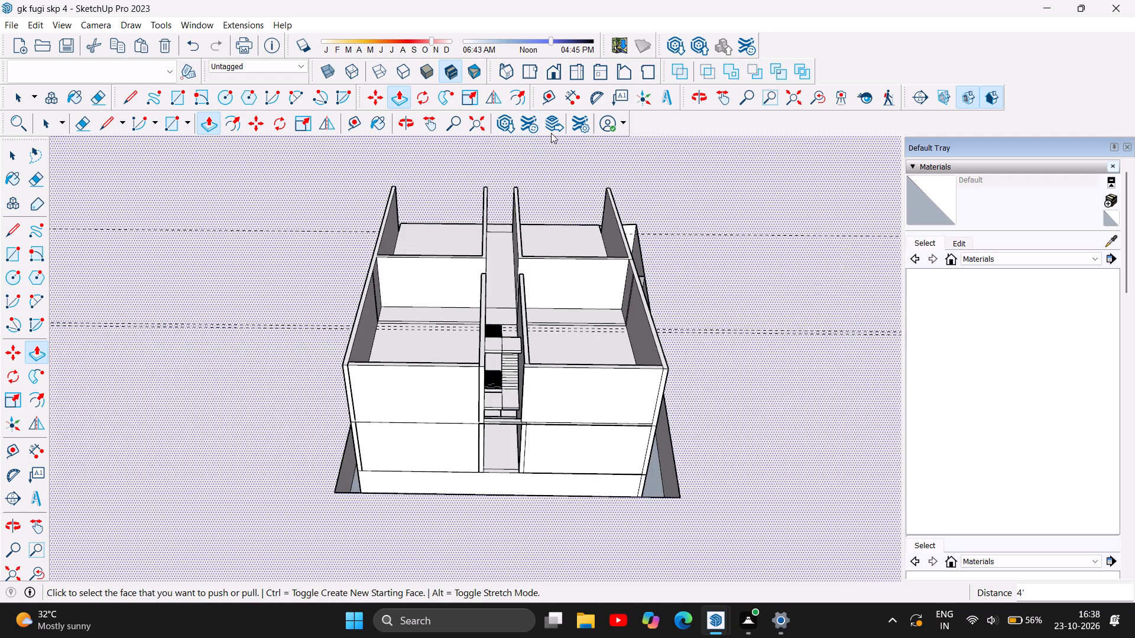
click(407, 120)
drag(622, 320, 623, 320)
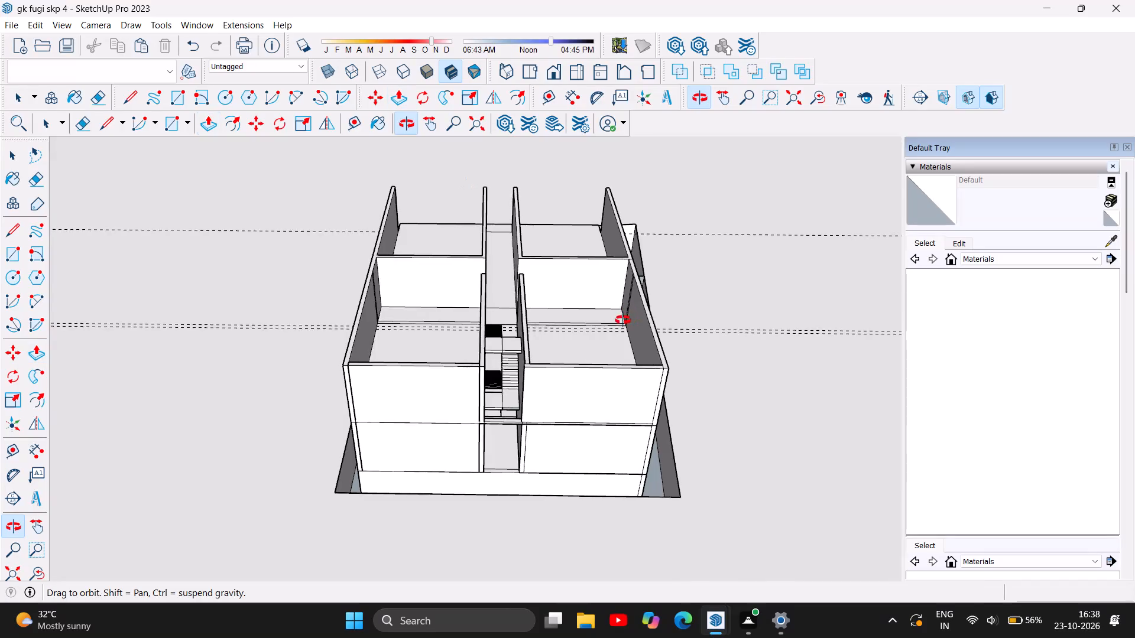
drag(623, 320, 459, 246)
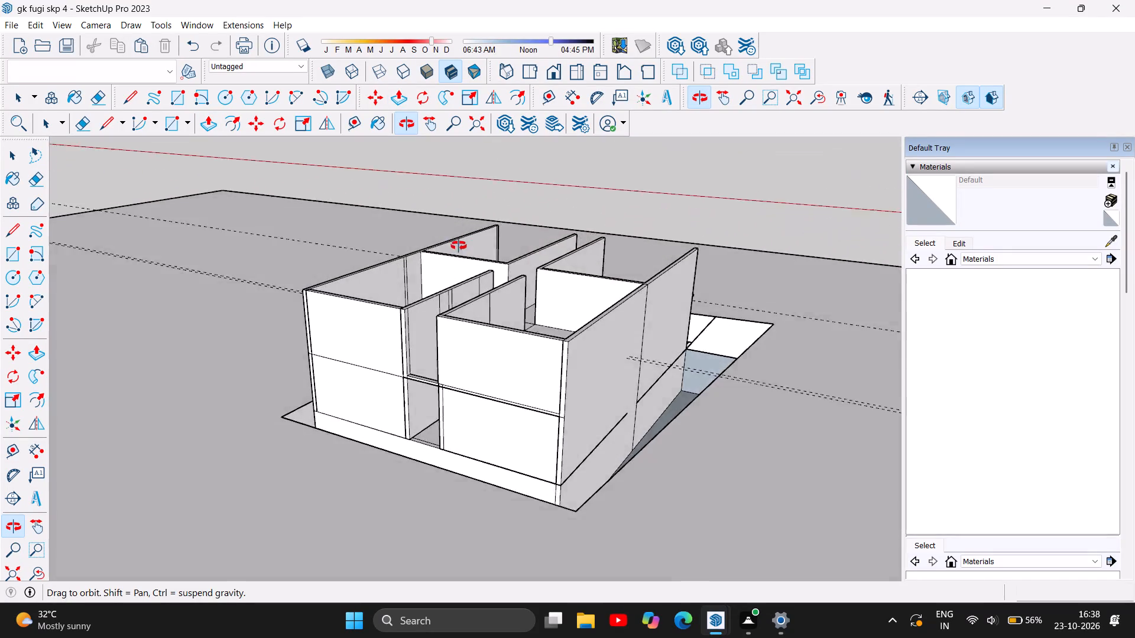
drag(459, 246, 383, 274)
scroll(438, 308, up, 12)
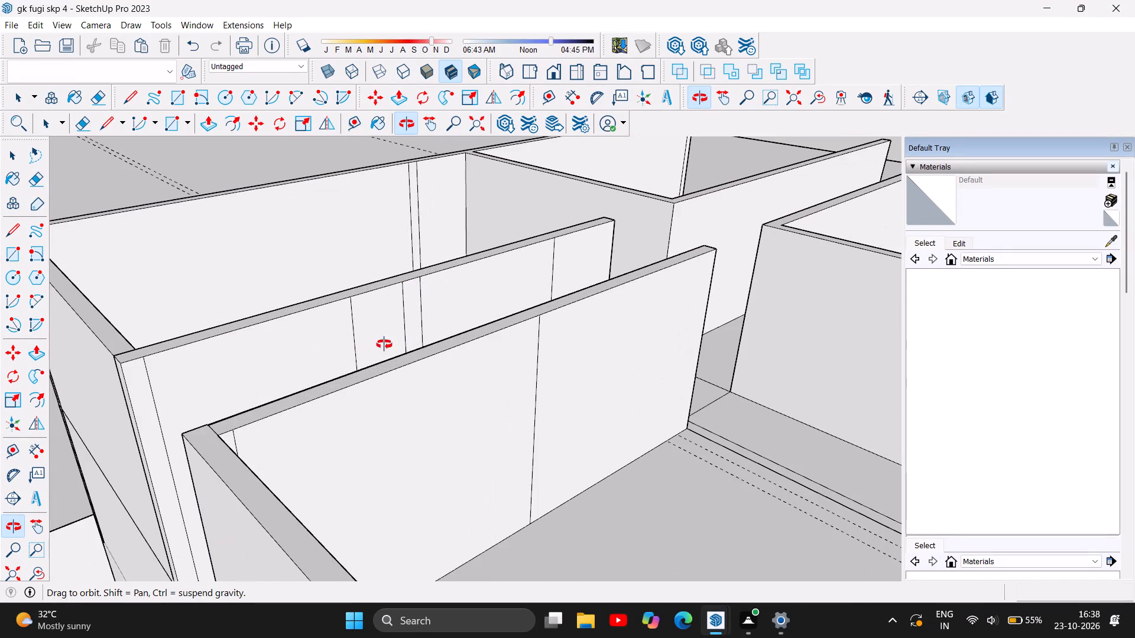
drag(383, 344, 456, 409)
scroll(463, 398, up, 6)
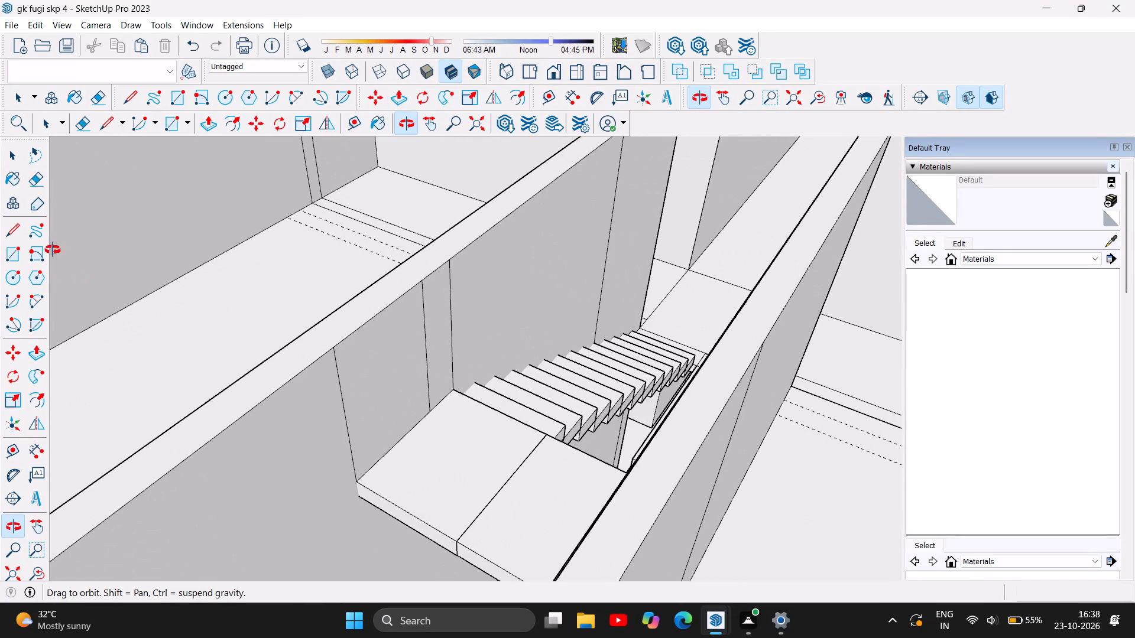
click(1, 157)
click(15, 158)
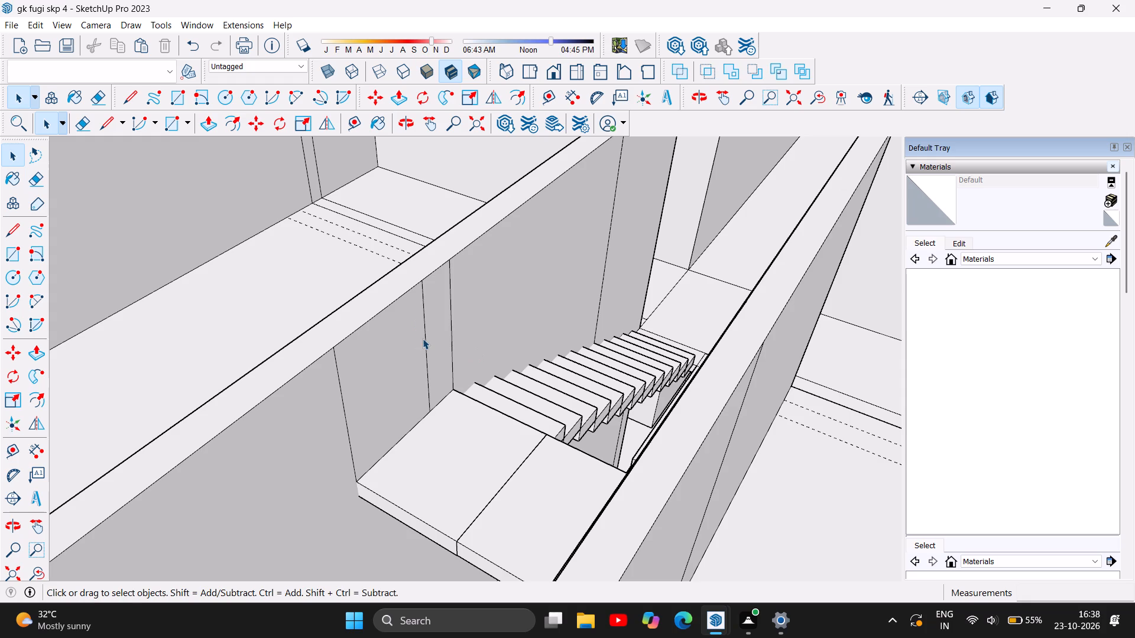
click(427, 336)
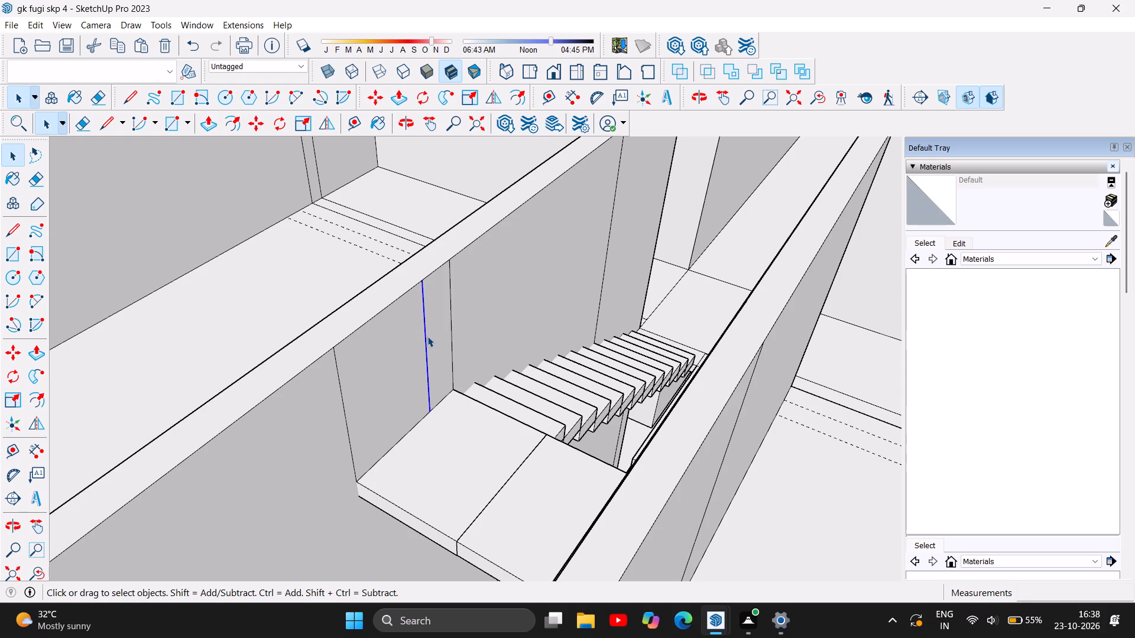
key(Delete)
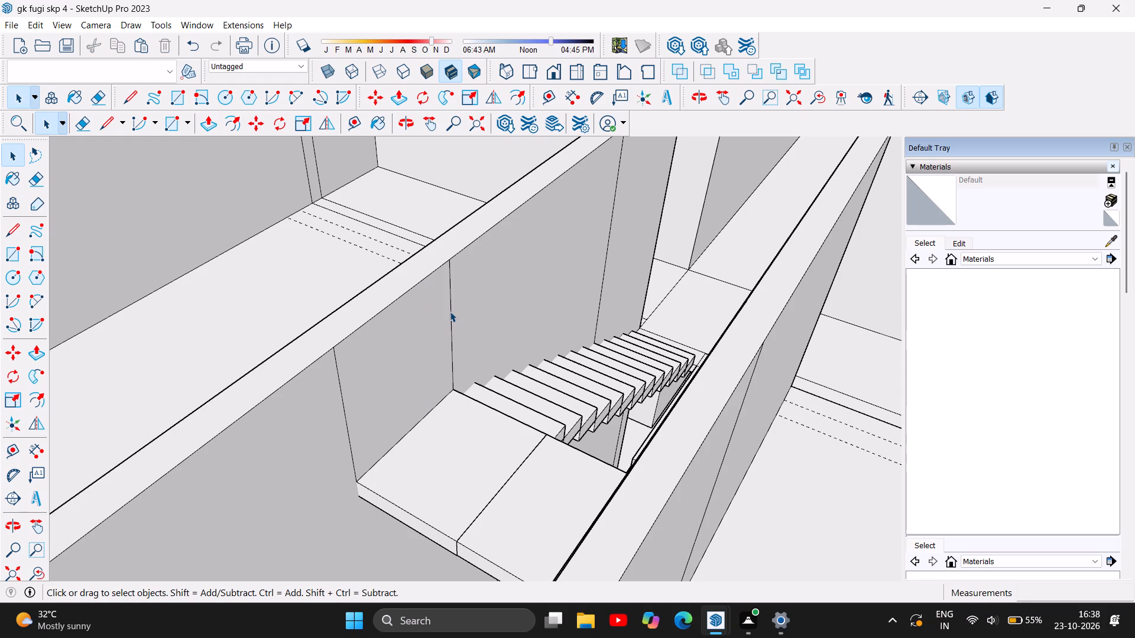
click(450, 311)
key(Delete)
click(343, 398)
key(Delete)
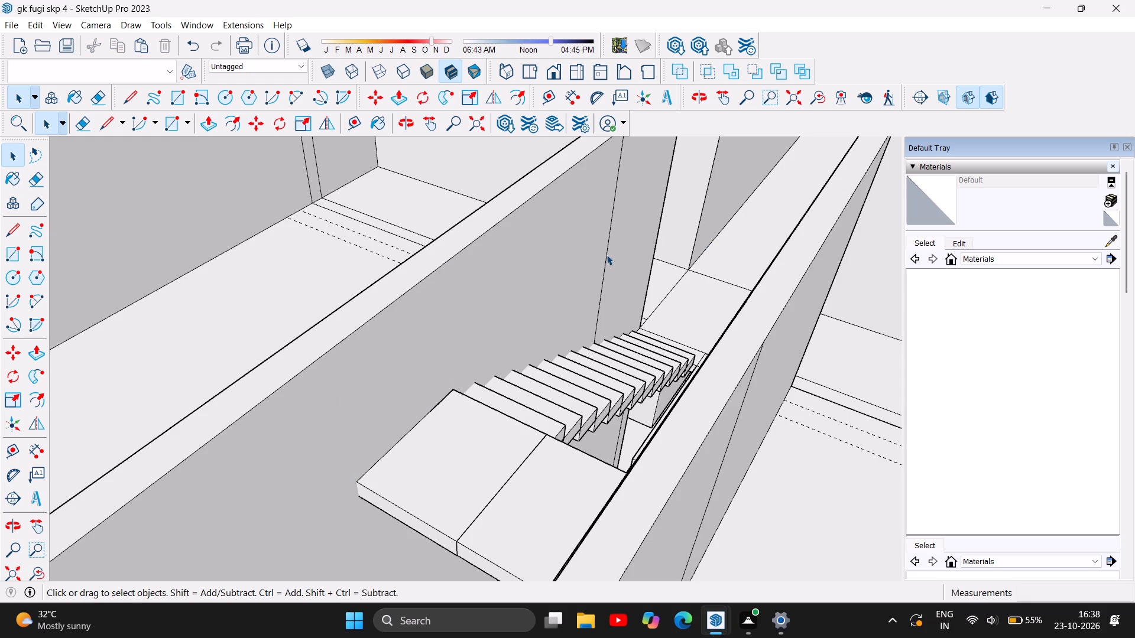
click(607, 255)
key(Delete)
Delete the leftover vertical edge on the room-side face of the opposite corridor wall.
scroll(619, 317, down, 10)
click(650, 356)
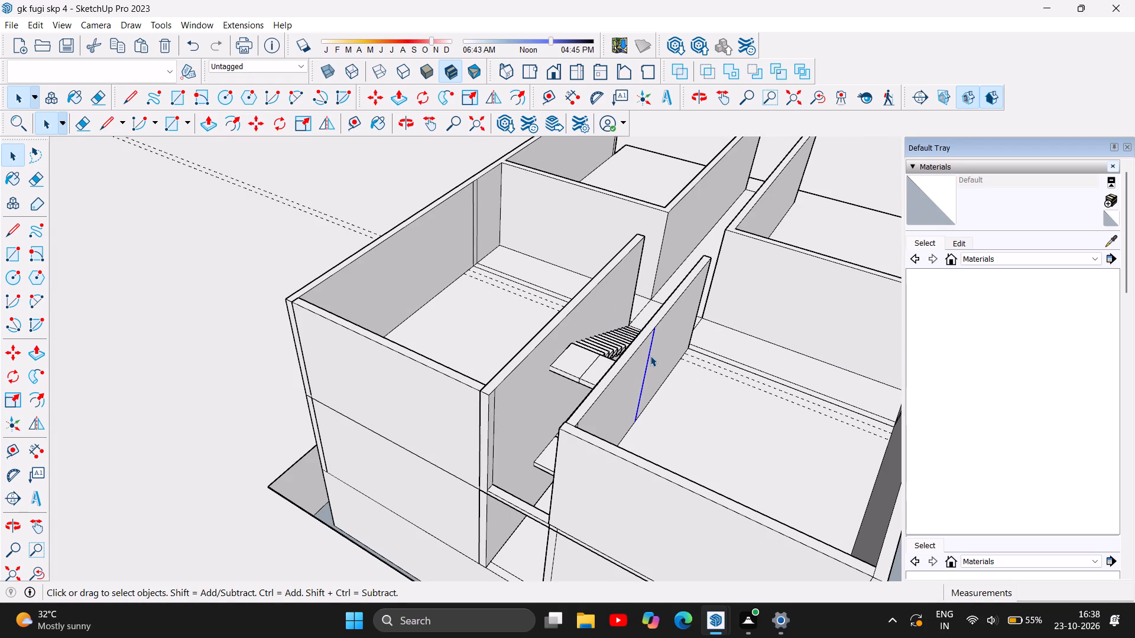
key(Delete)
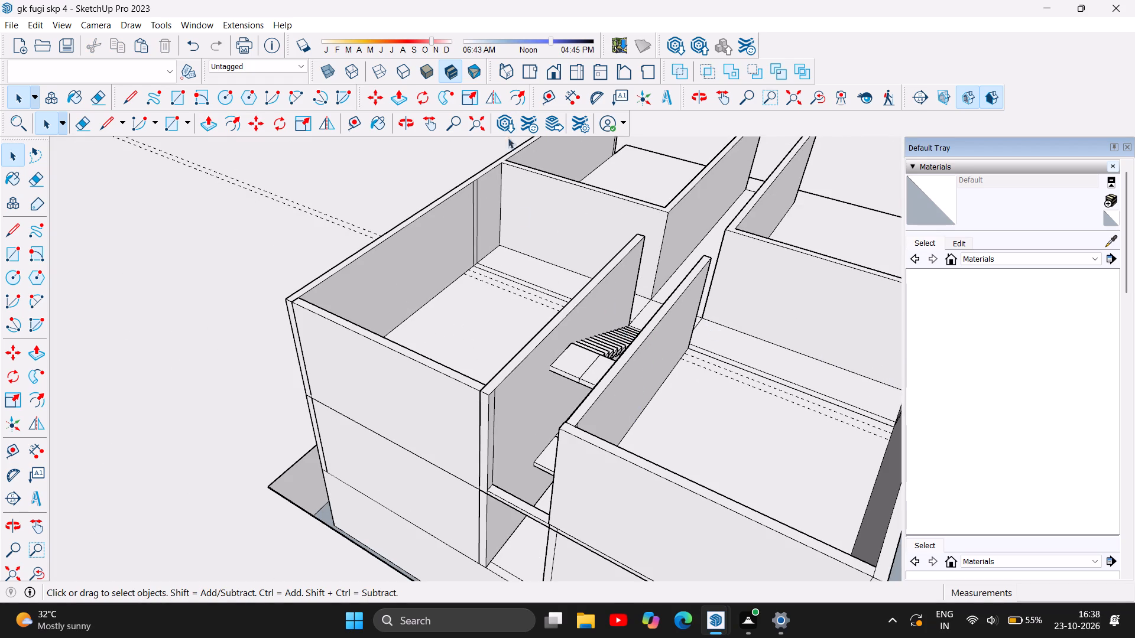
Draw a vertical line from the upper landing's wall-side corner down to the top step, closing the open riser.
click(401, 122)
drag(550, 396, 755, 389)
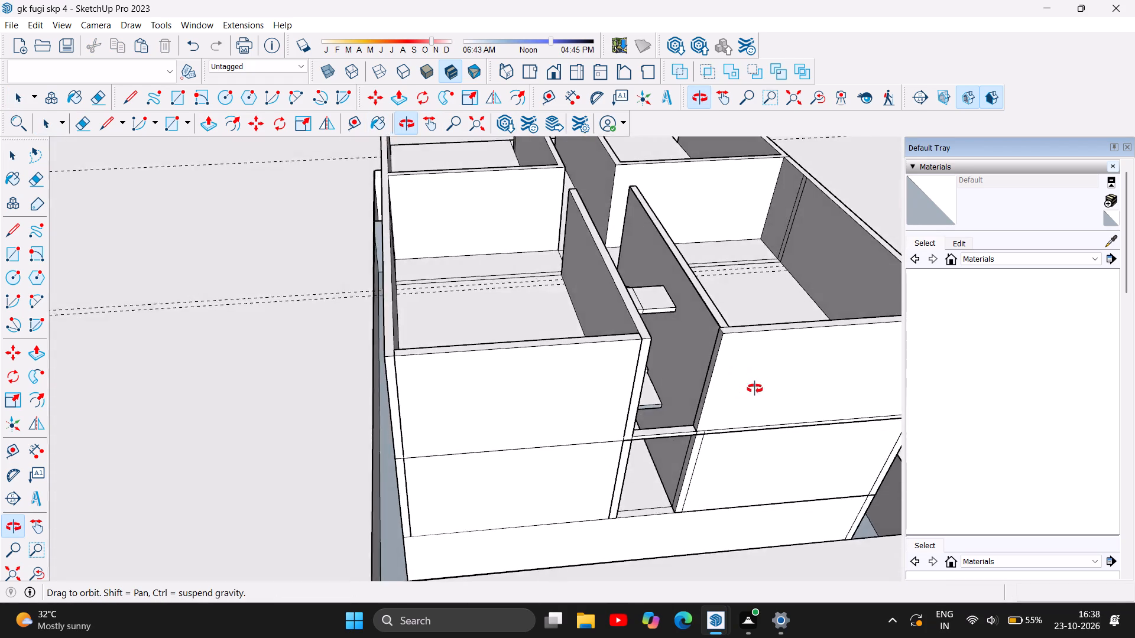
drag(755, 389, 474, 346)
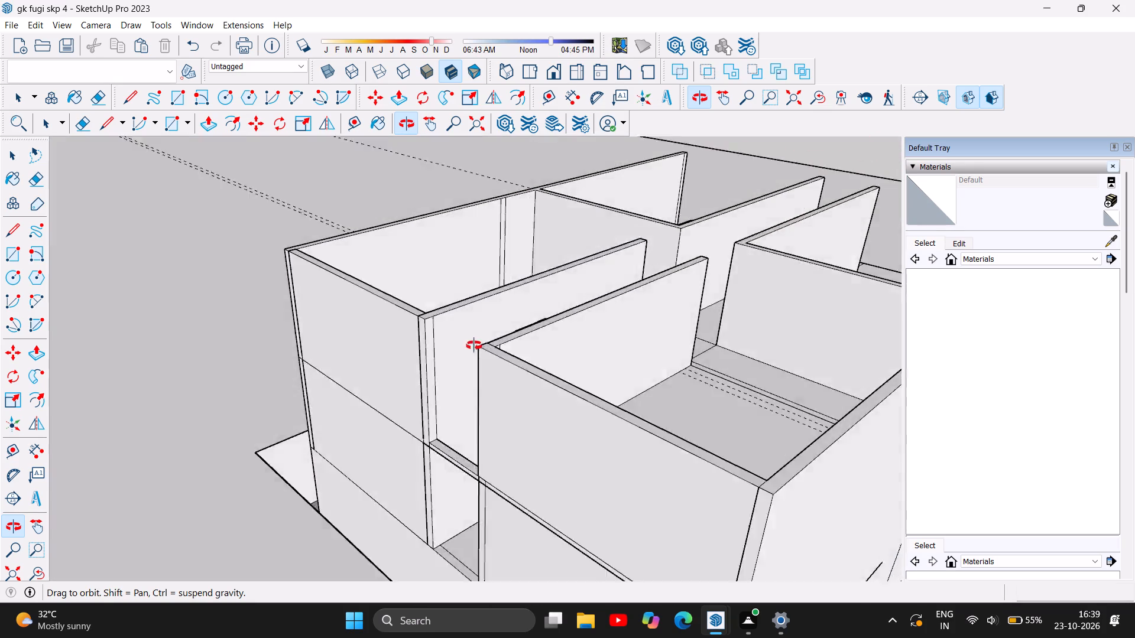
drag(474, 346, 348, 424)
drag(669, 416, 296, 383)
drag(446, 357, 348, 343)
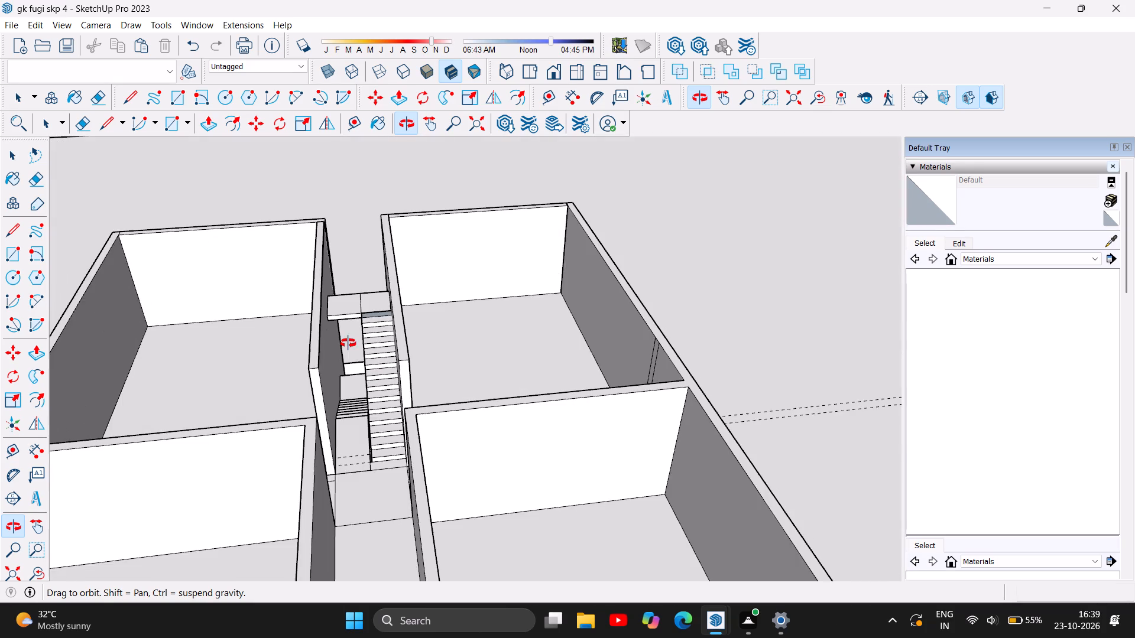
drag(348, 343, 350, 343)
scroll(383, 357, up, 10)
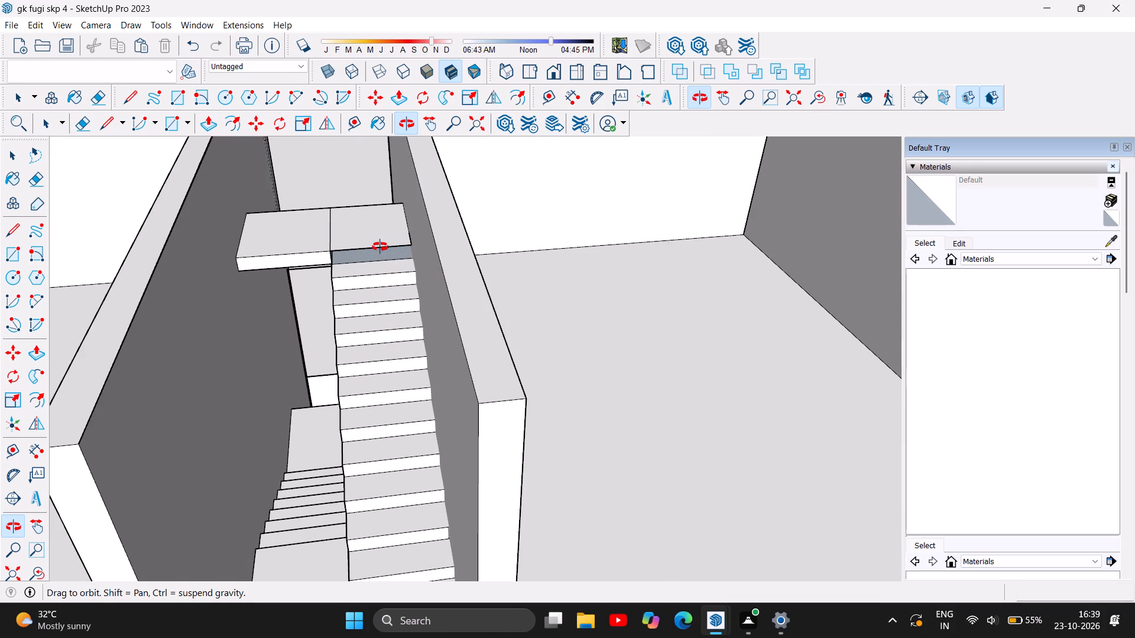
scroll(380, 247, up, 13)
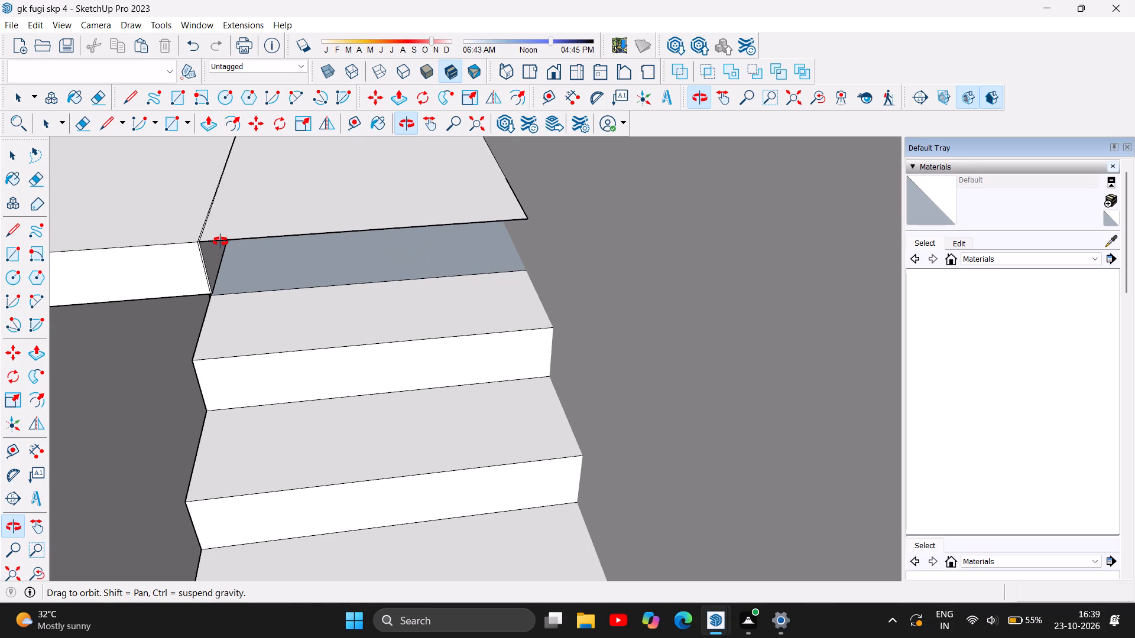
click(11, 217)
click(12, 230)
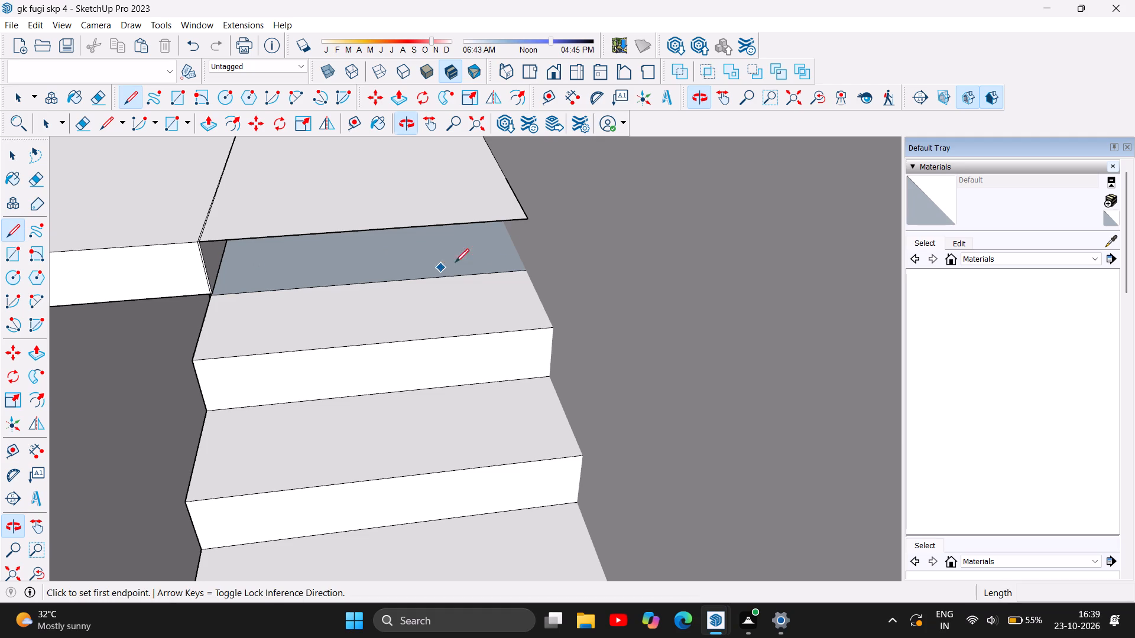
click(530, 221)
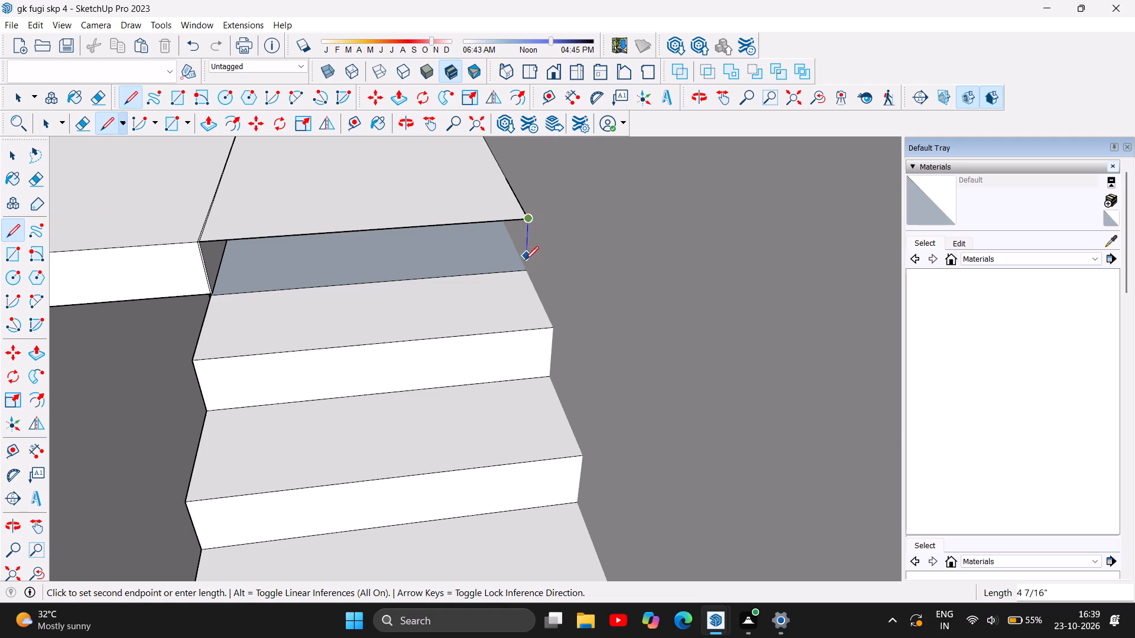
click(527, 265)
Examine the whole building and its corridor walls from the front, the side and above.
scroll(437, 304, down, 5)
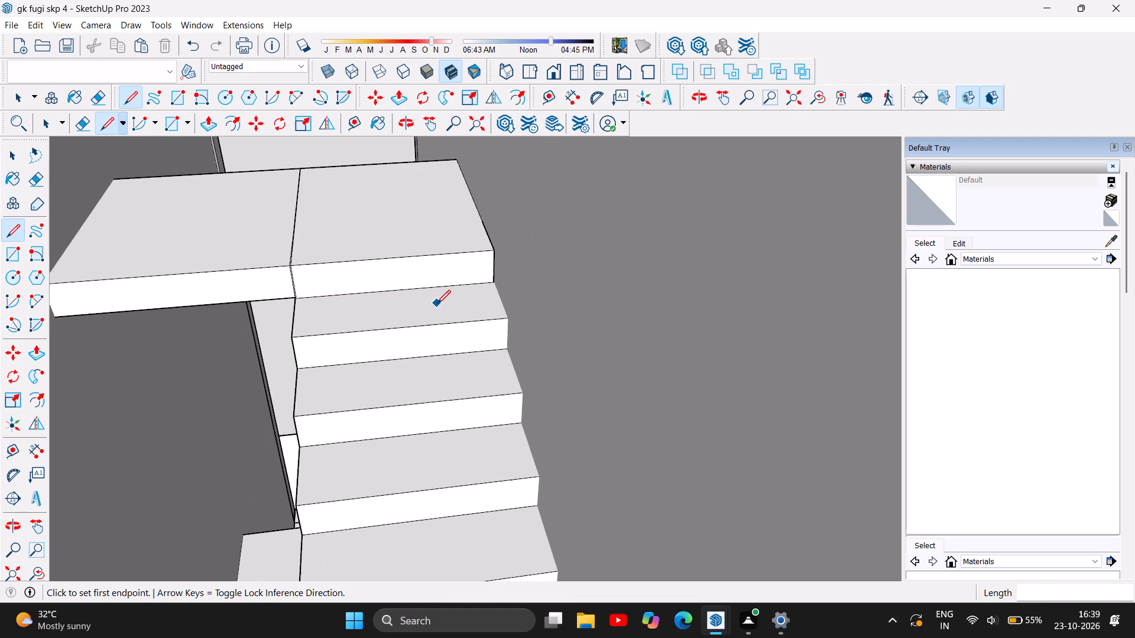
scroll(434, 296, down, 20)
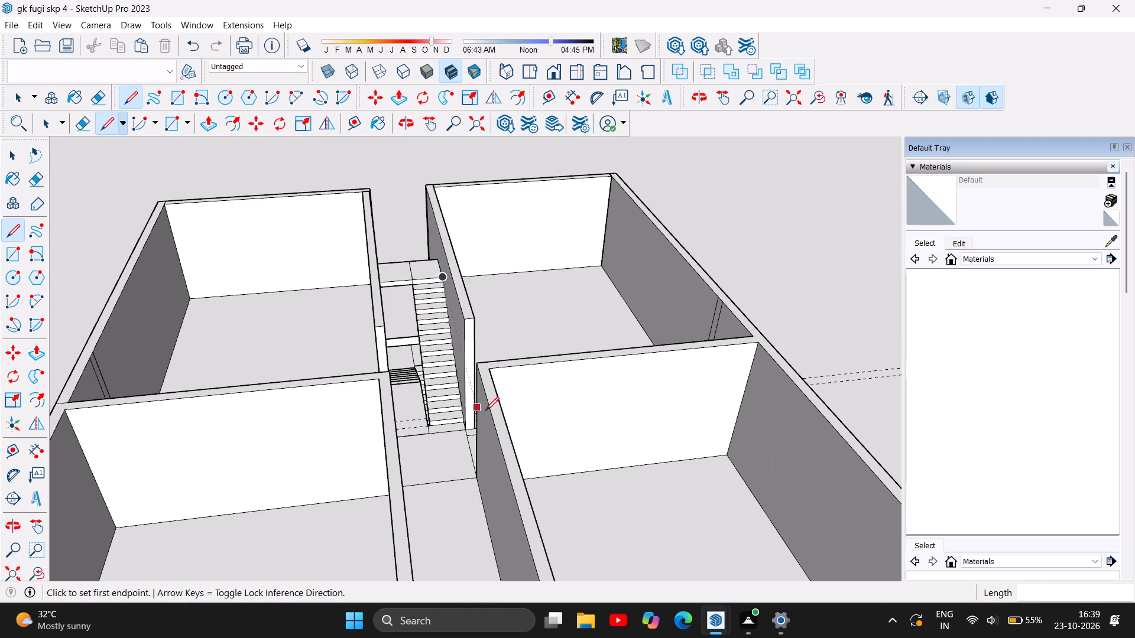
scroll(0, 285, down, 6)
scroll(189, 273, down, 5)
scroll(423, 298, down, 6)
scroll(549, 266, down, 3)
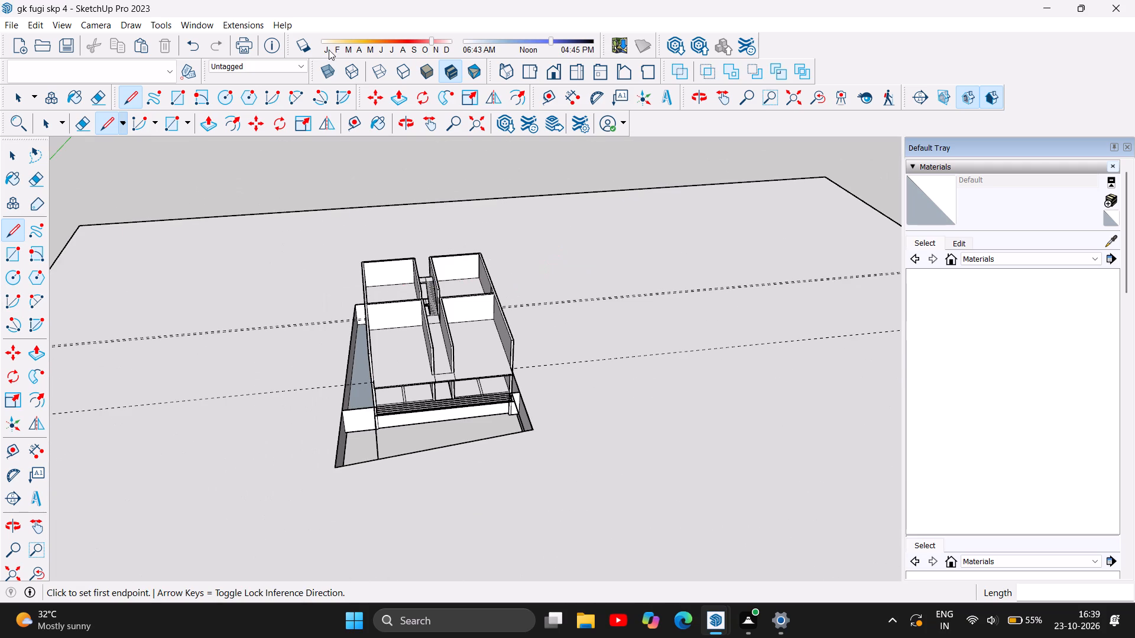
drag(409, 128, 413, 134)
drag(581, 382, 553, 318)
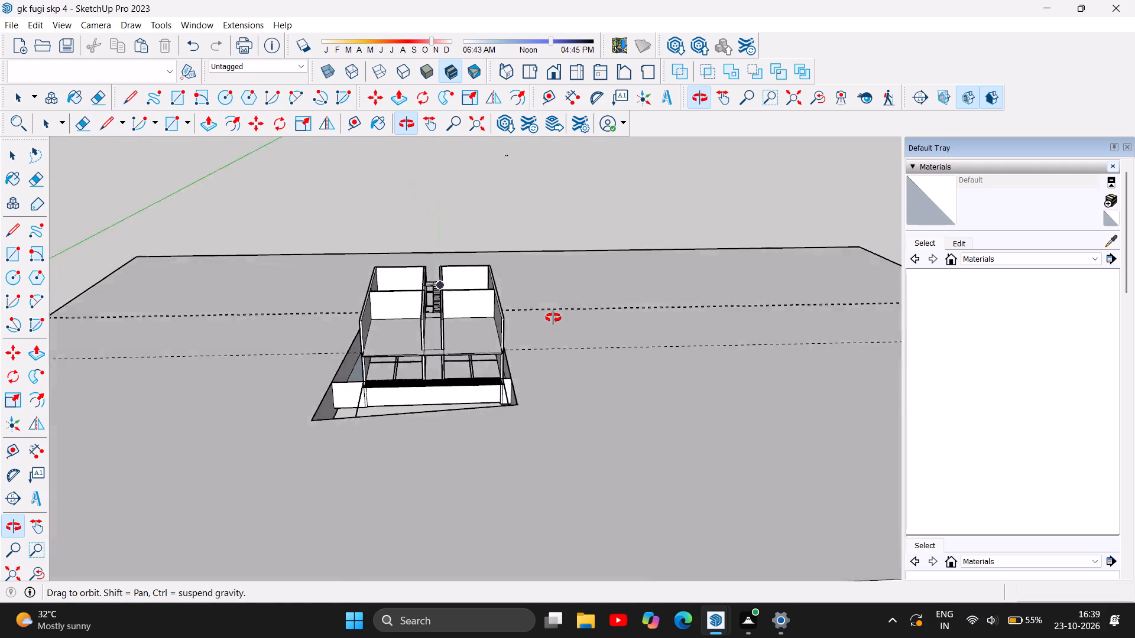
drag(553, 318, 554, 271)
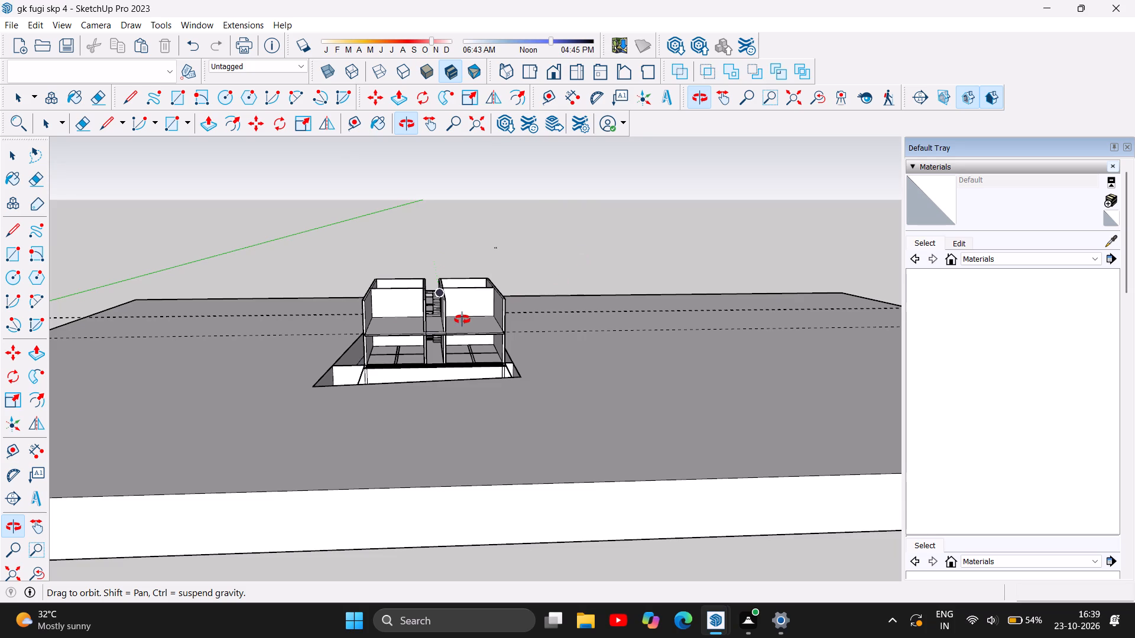
drag(462, 320, 447, 292)
click(447, 292)
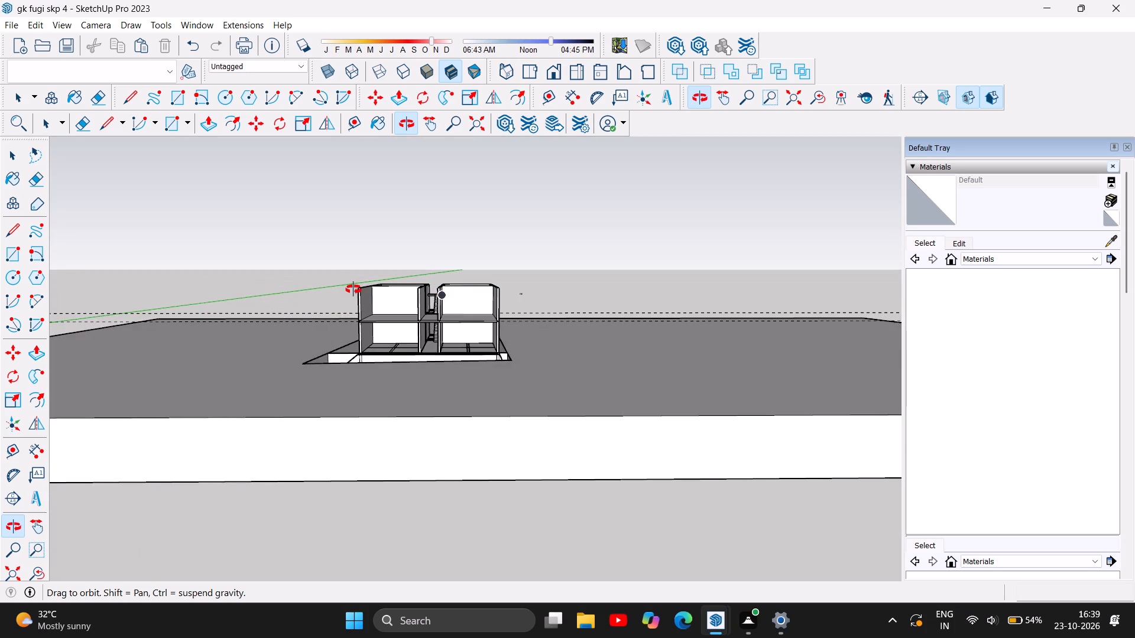
scroll(354, 289, up, 4)
click(483, 327)
scroll(447, 331, down, 5)
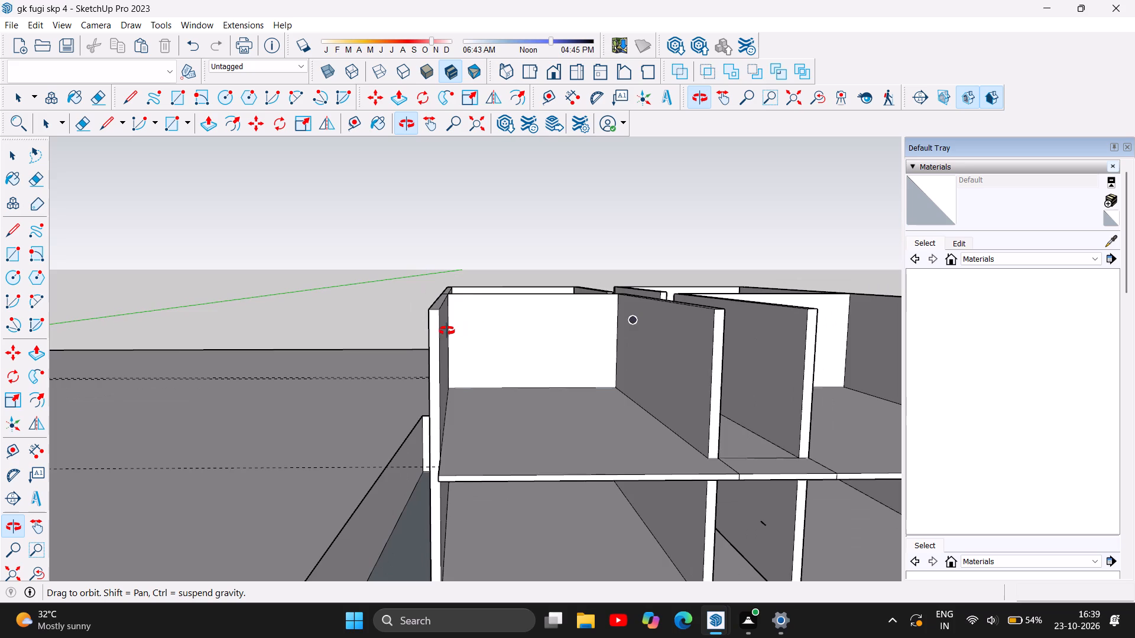
scroll(469, 319, down, 5)
drag(737, 370, 620, 367)
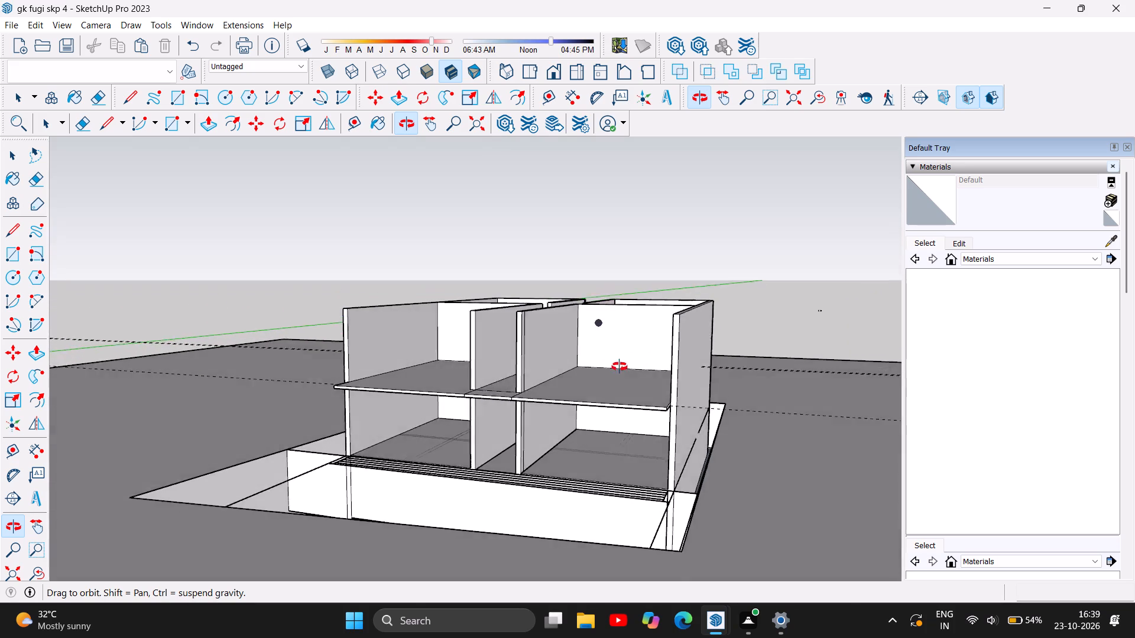
drag(620, 367, 703, 470)
drag(558, 321, 753, 364)
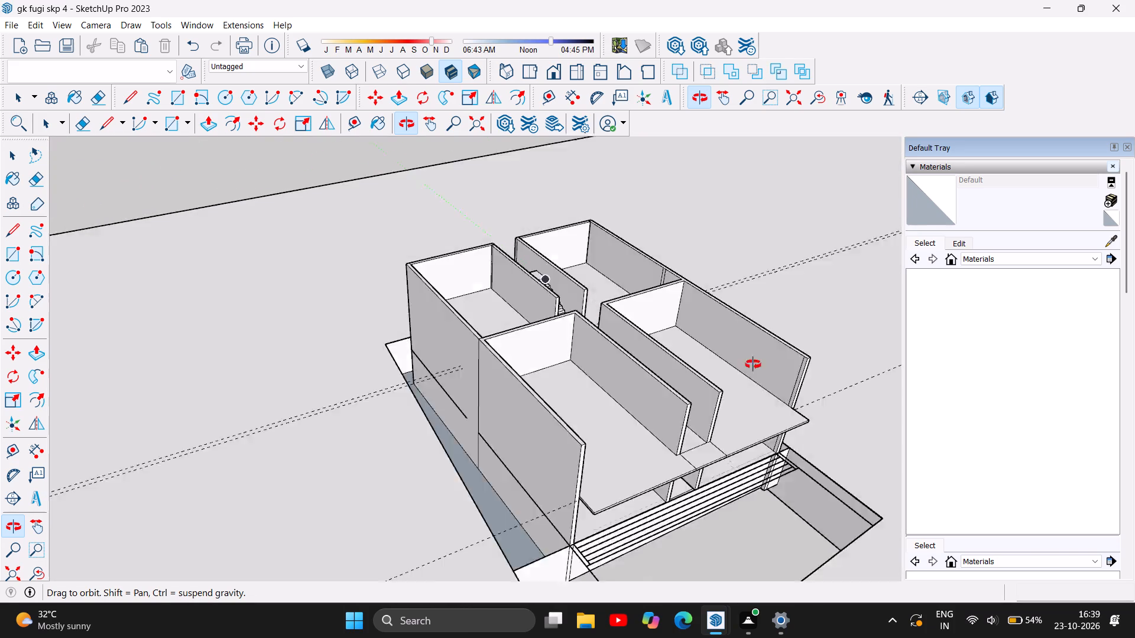
drag(753, 364, 793, 364)
click(794, 364)
Paste the copied tread at the upper landing's wall-side corner, on the half beside the existing flight.
drag(393, 262, 647, 227)
drag(336, 283, 594, 268)
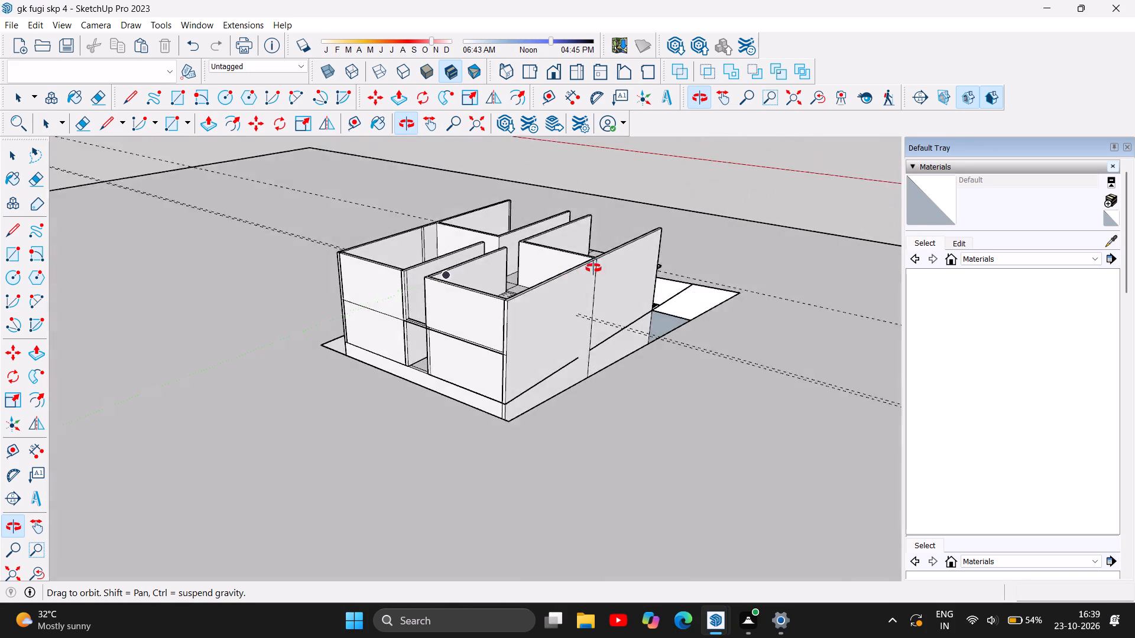
drag(594, 268, 605, 264)
drag(340, 301, 494, 282)
scroll(461, 284, up, 9)
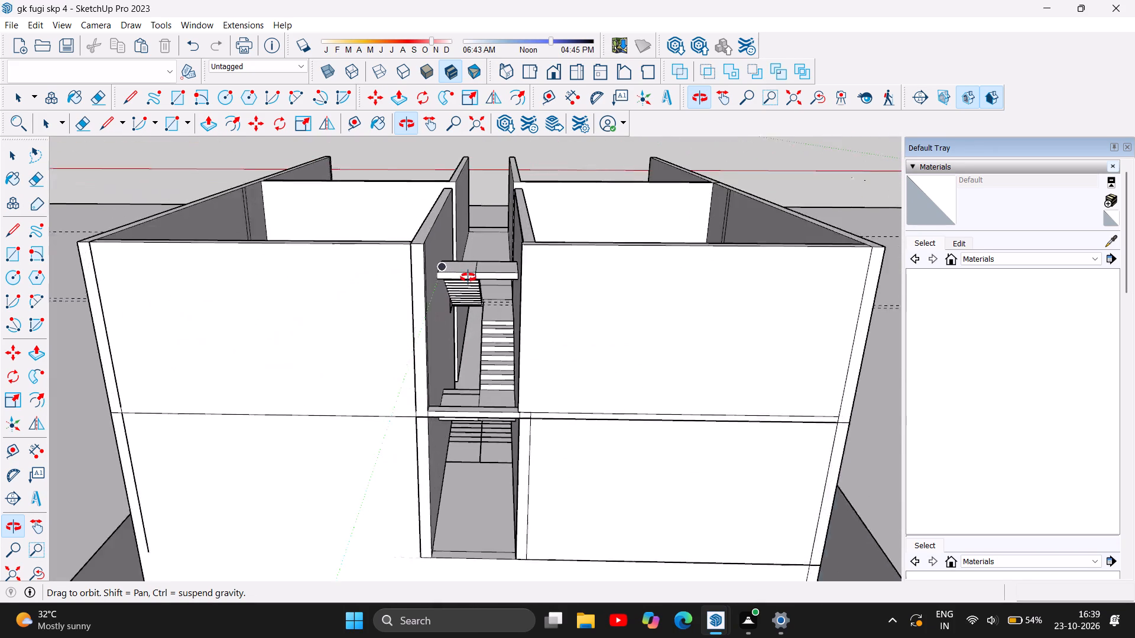
scroll(468, 278, up, 2)
scroll(508, 233, up, 5)
drag(444, 313, 452, 343)
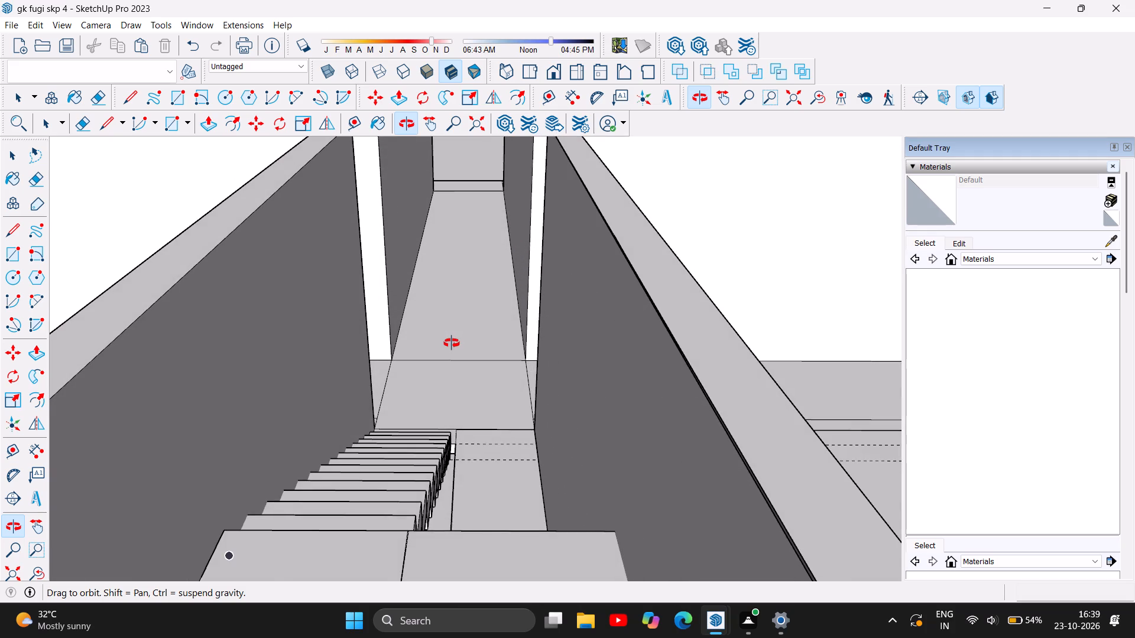
scroll(452, 343, down, 2)
key(ctrl+v)
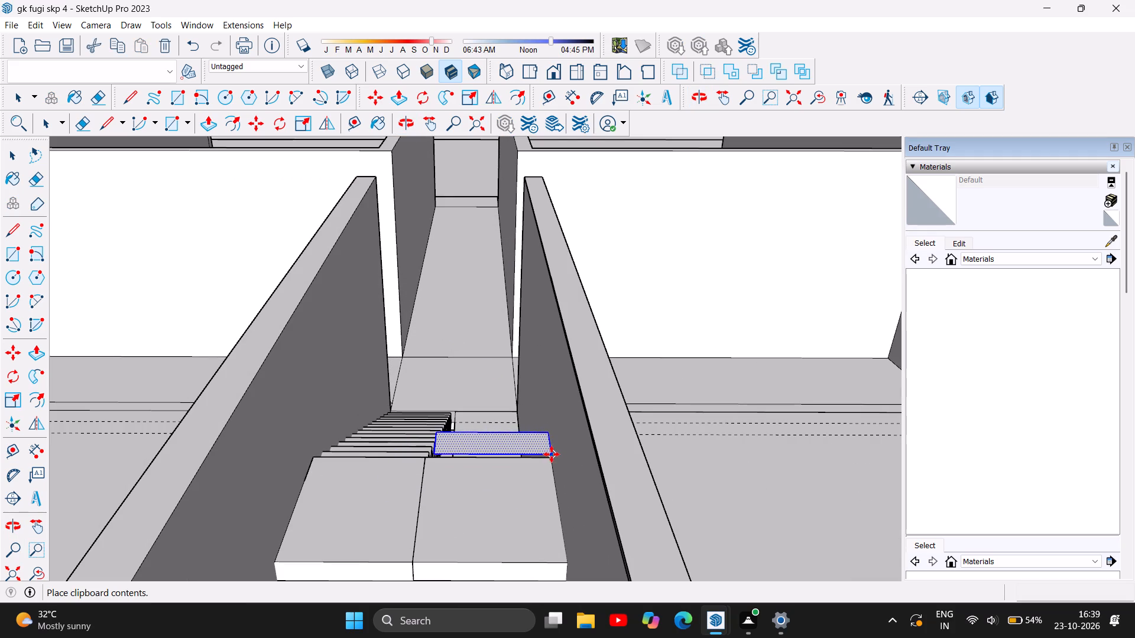
scroll(552, 461, up, 4)
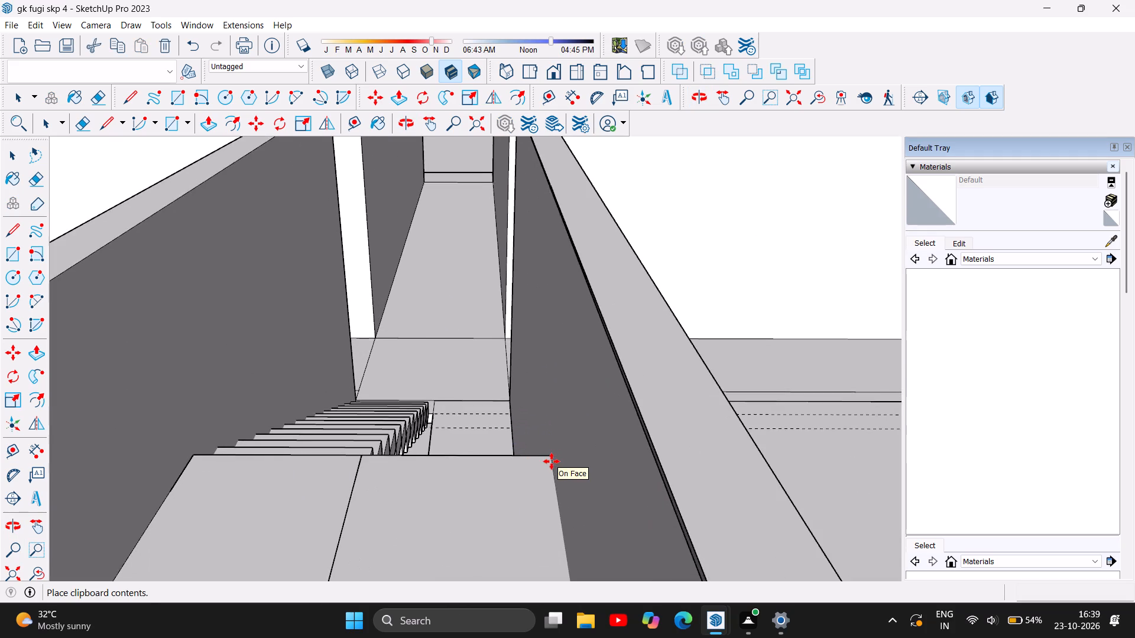
scroll(552, 461, up, 6)
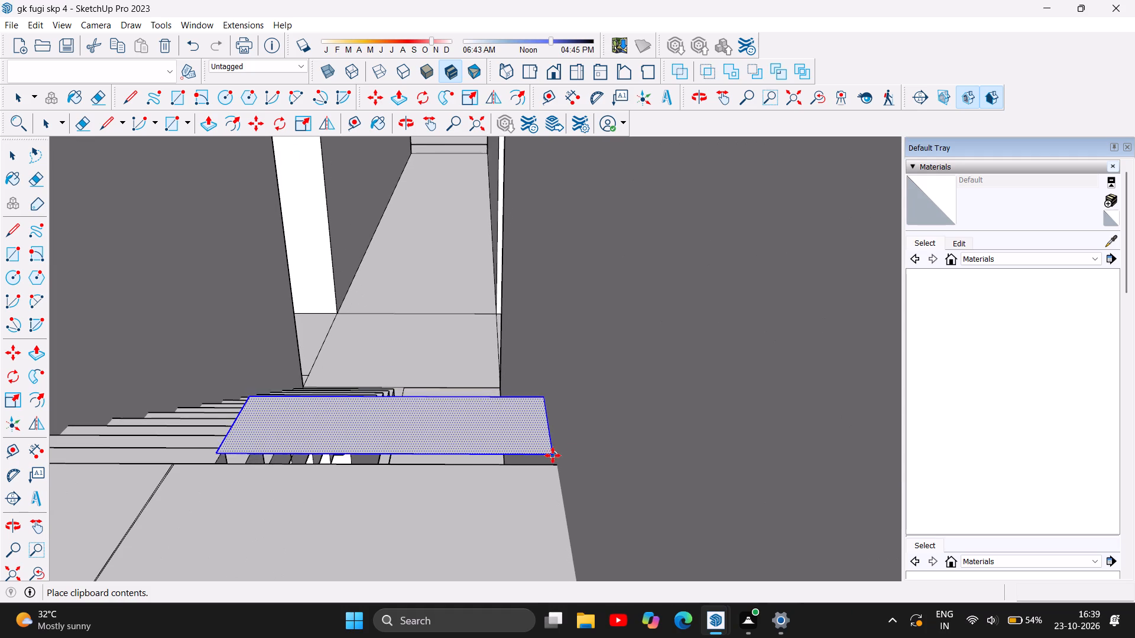
scroll(559, 469, up, 2)
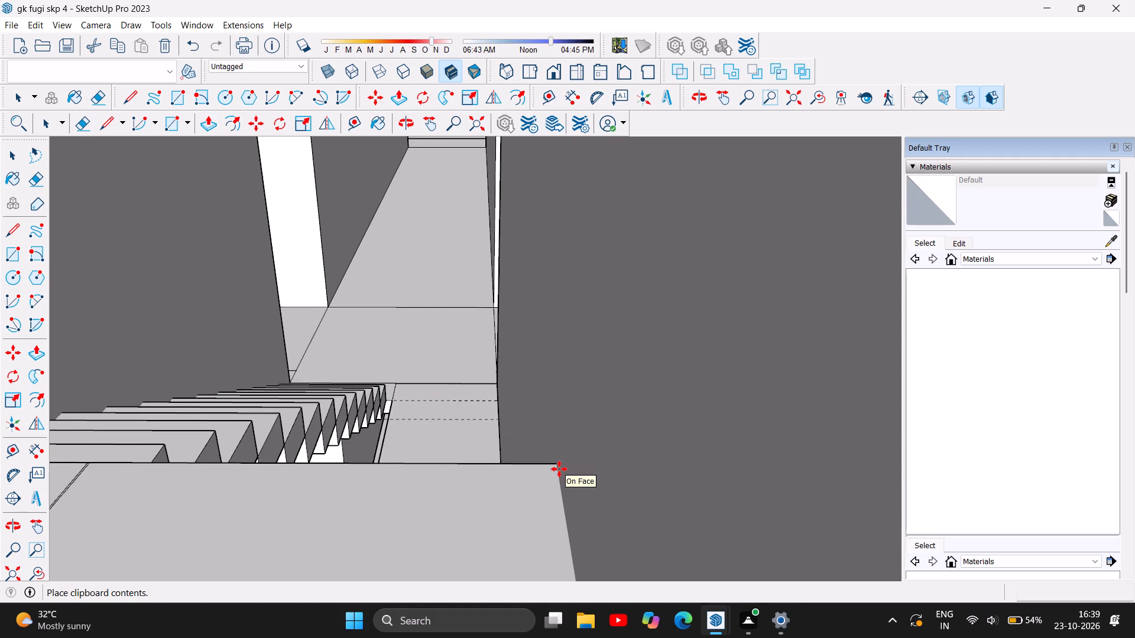
scroll(559, 469, up, 4)
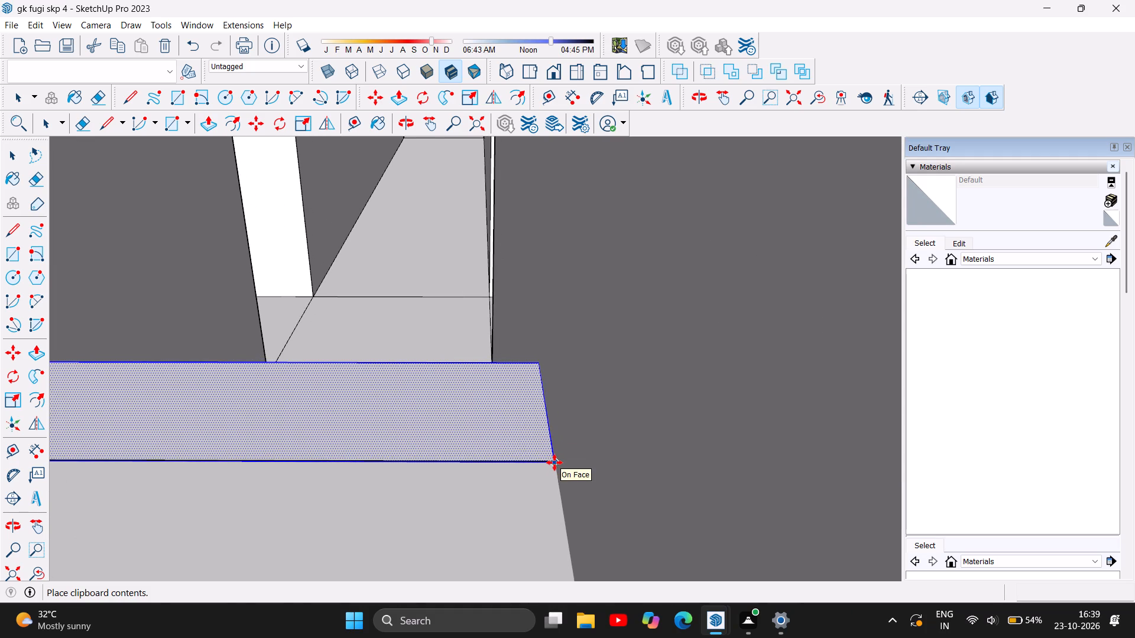
double_click(554, 463)
Push/Pull the pasted tread up 6" to form the first step of the new flight.
scroll(636, 523, down, 12)
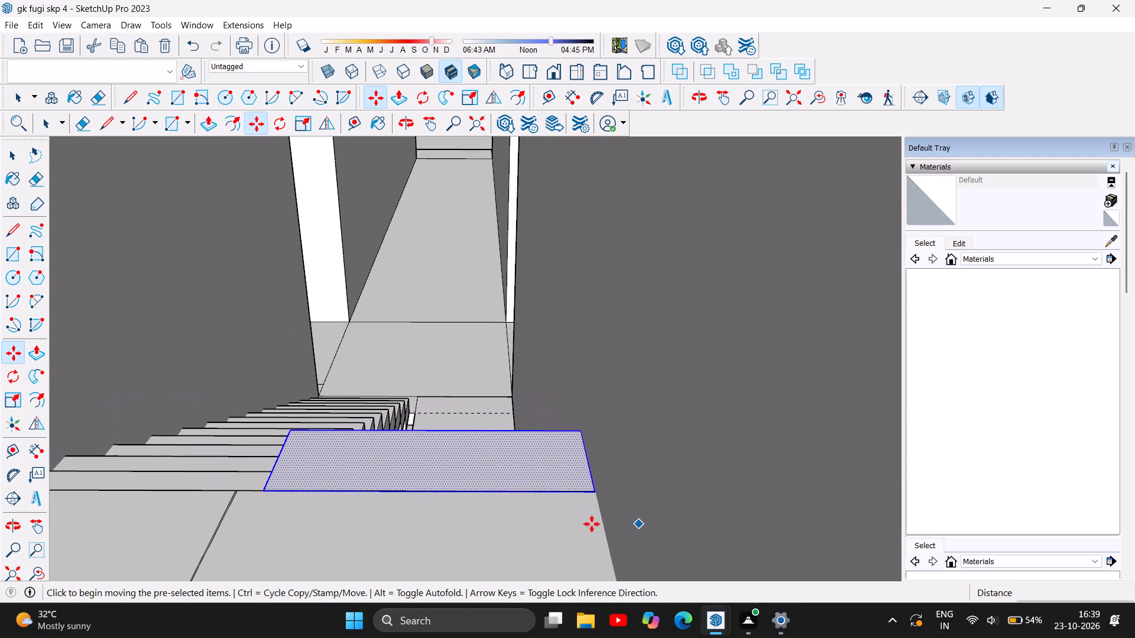
scroll(343, 461, down, 4)
scroll(345, 461, up, 4)
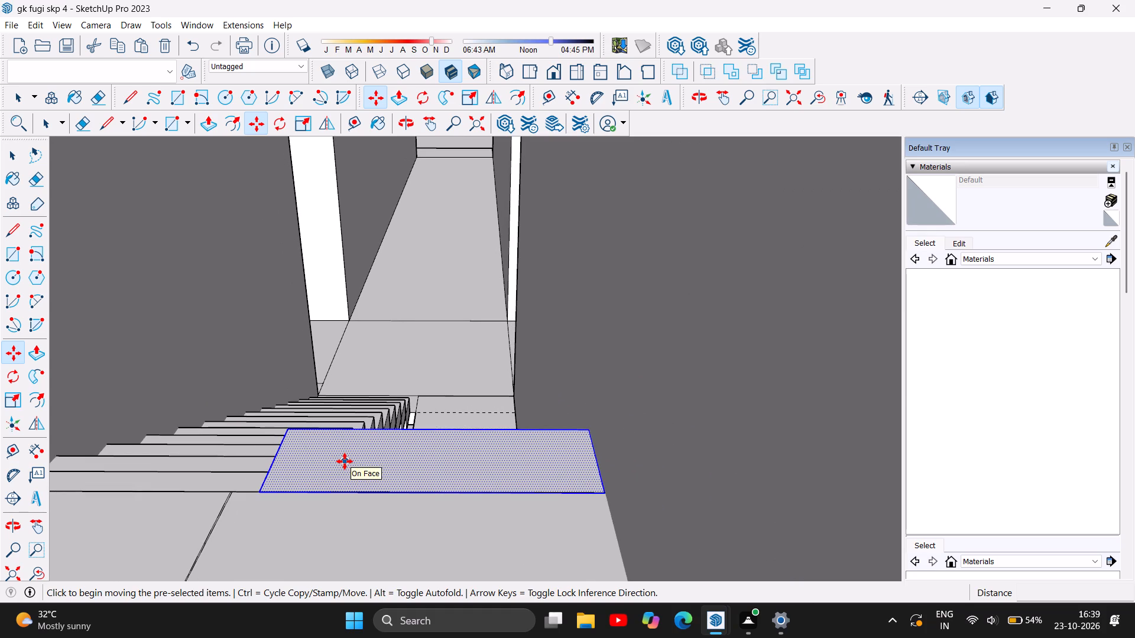
double_click(398, 119)
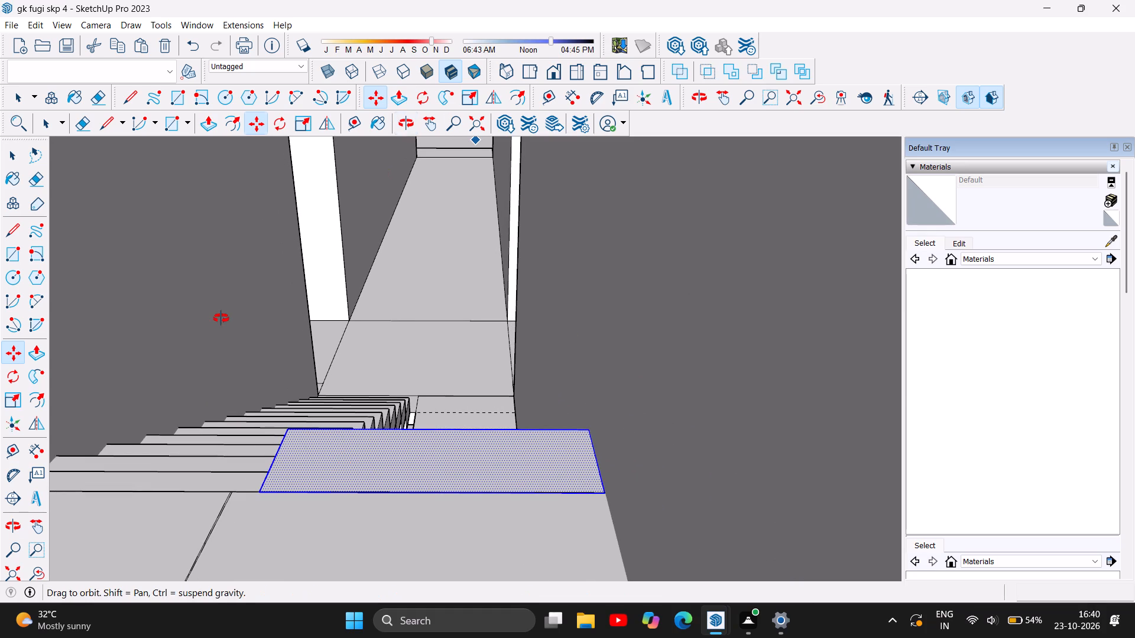
drag(220, 318, 245, 346)
scroll(482, 388, down, 2)
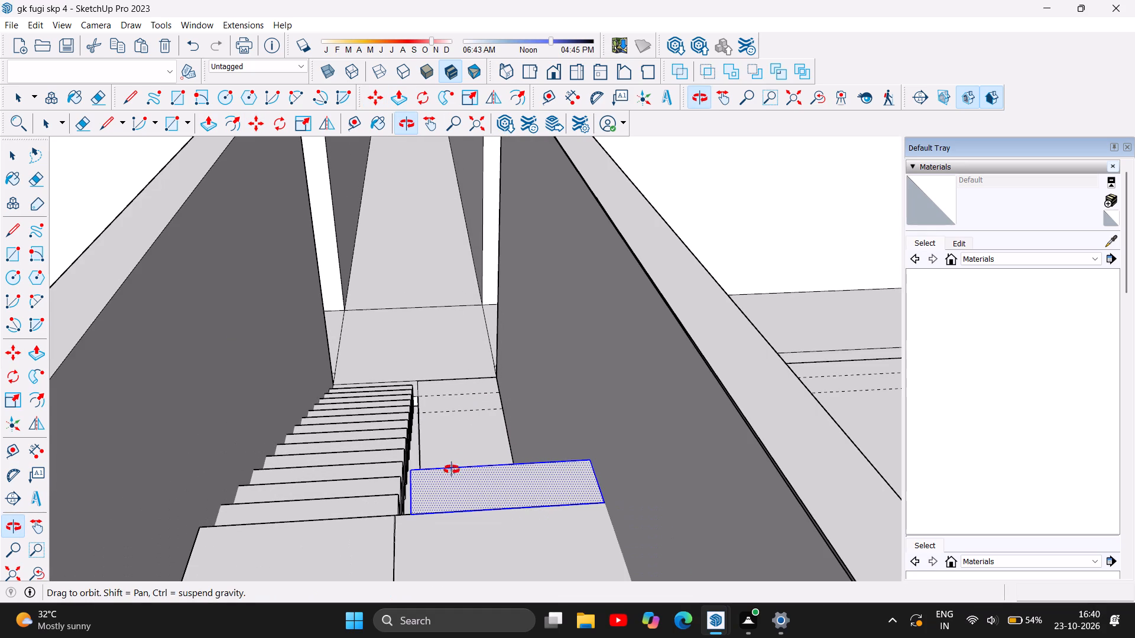
drag(451, 473, 452, 502)
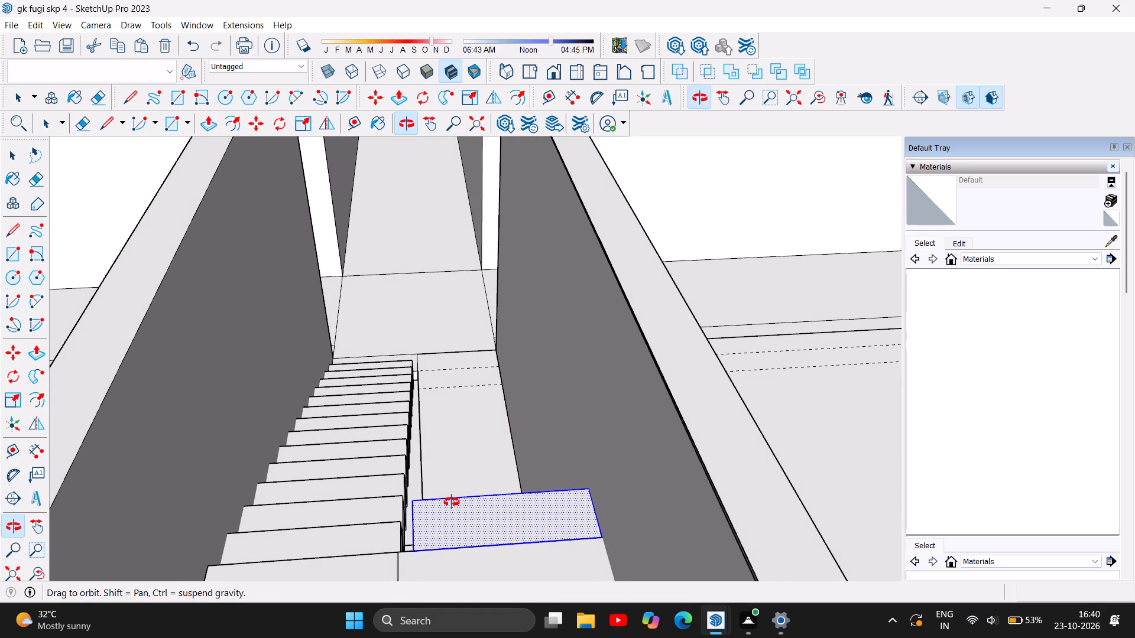
drag(452, 502, 484, 480)
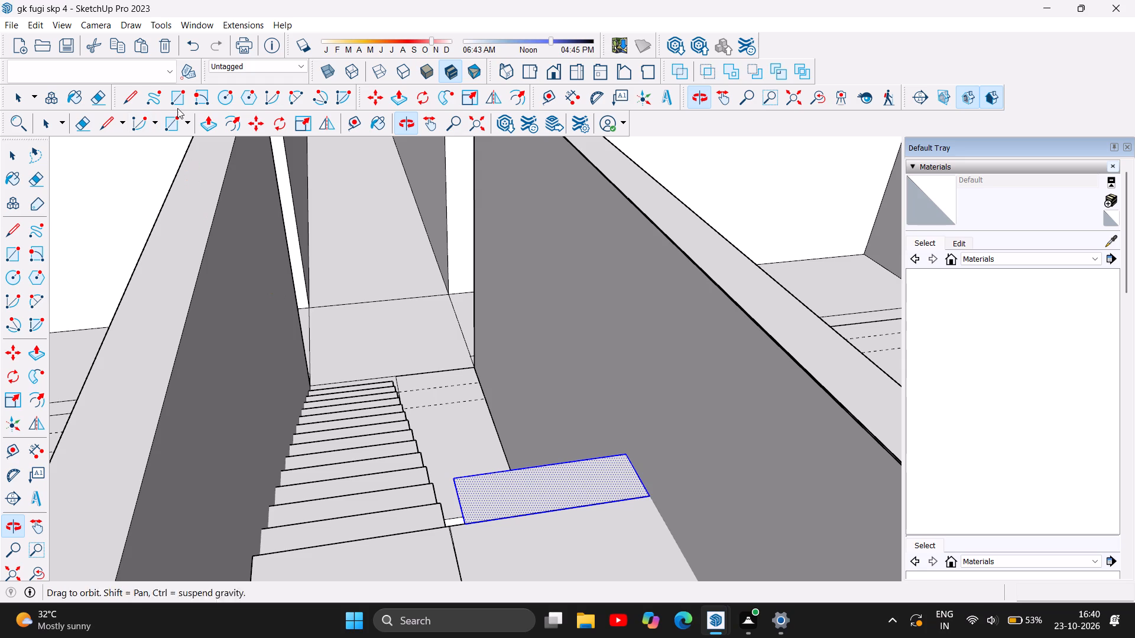
click(207, 121)
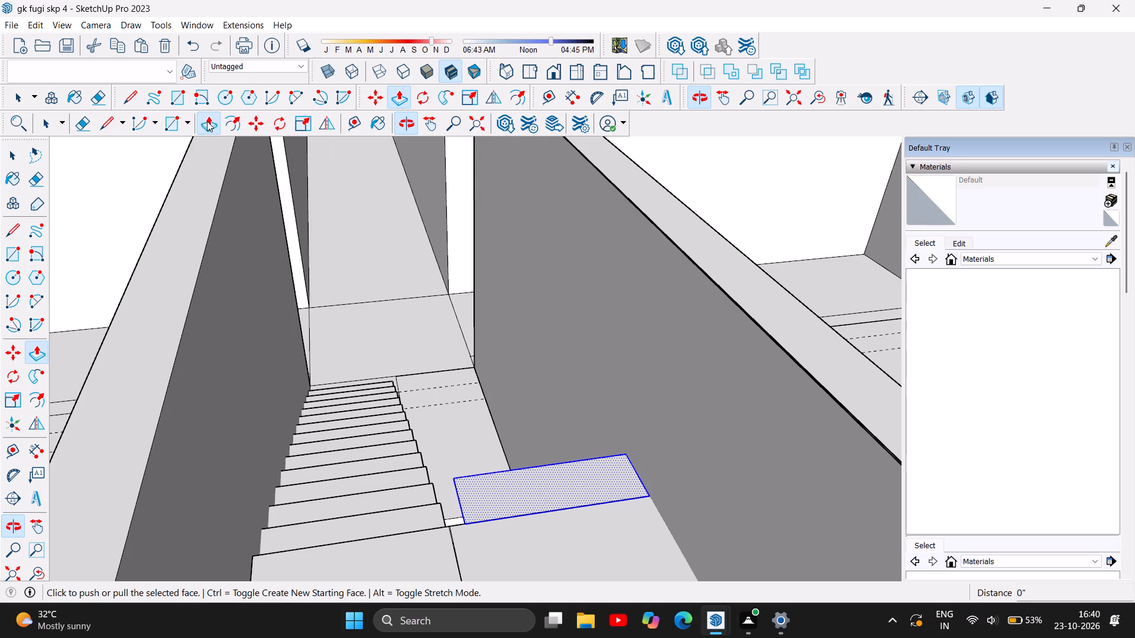
click(547, 480)
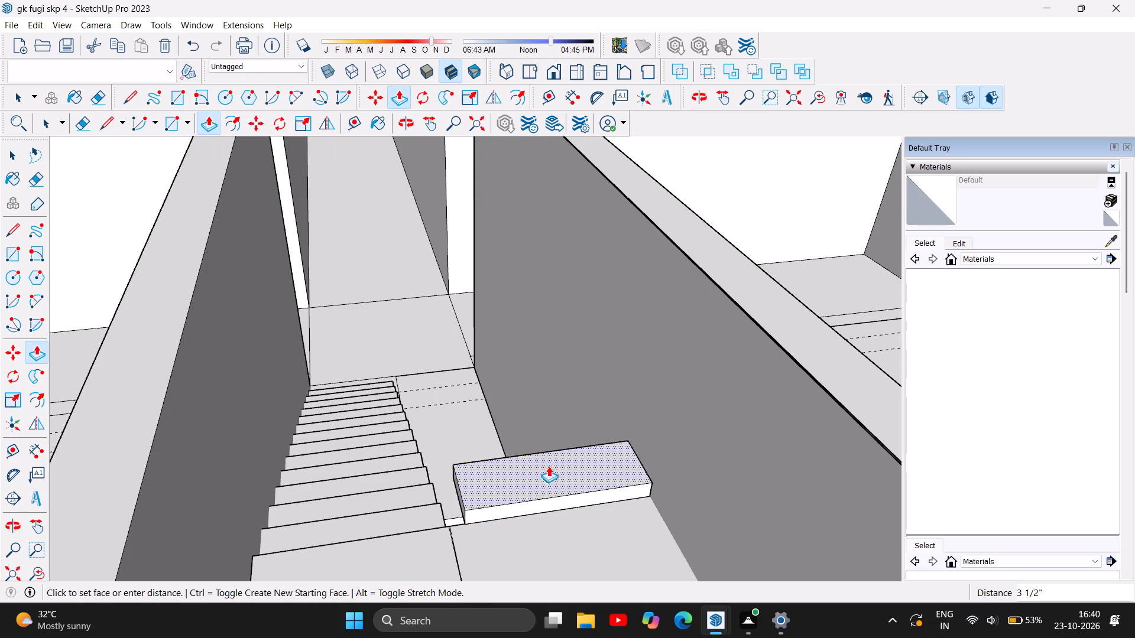
key(6)
key(Return)
Add the second step by pasting the tread at the first step's far wall-side corner and raising it 6".
scroll(256, 389, down, 4)
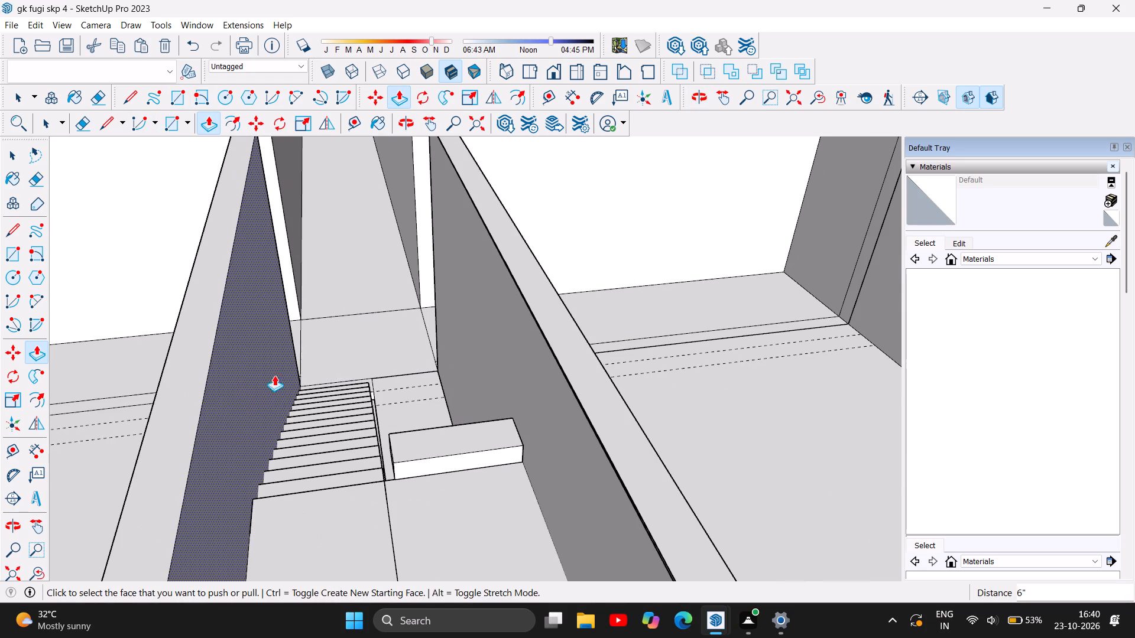
click(395, 119)
drag(473, 233, 414, 220)
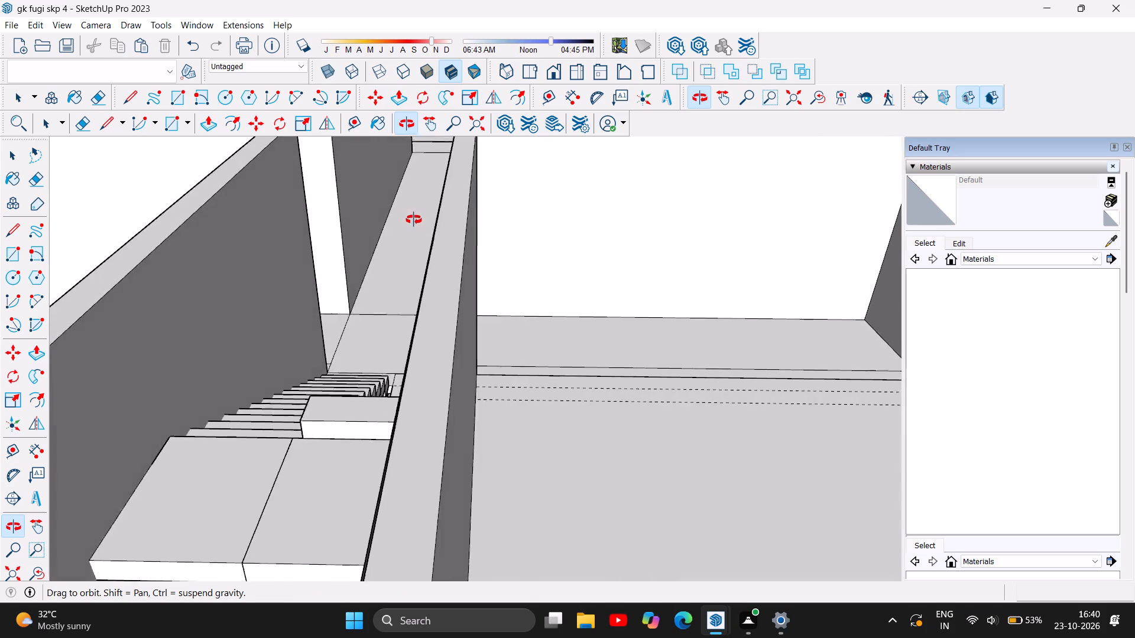
drag(414, 220, 426, 230)
scroll(402, 370, up, 3)
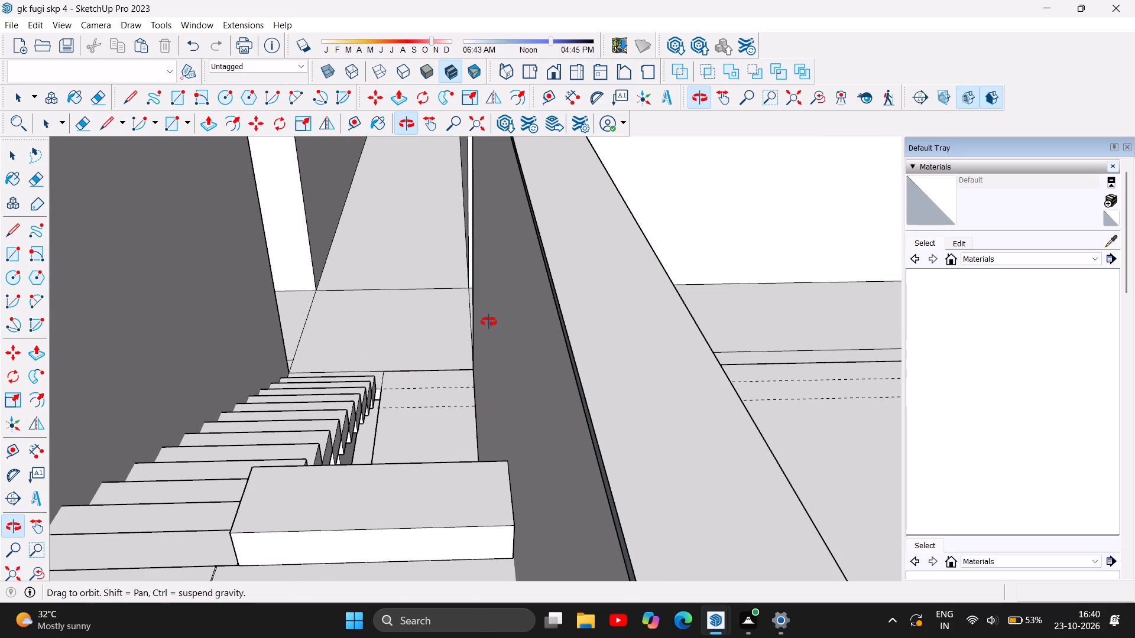
key(ctrl+v)
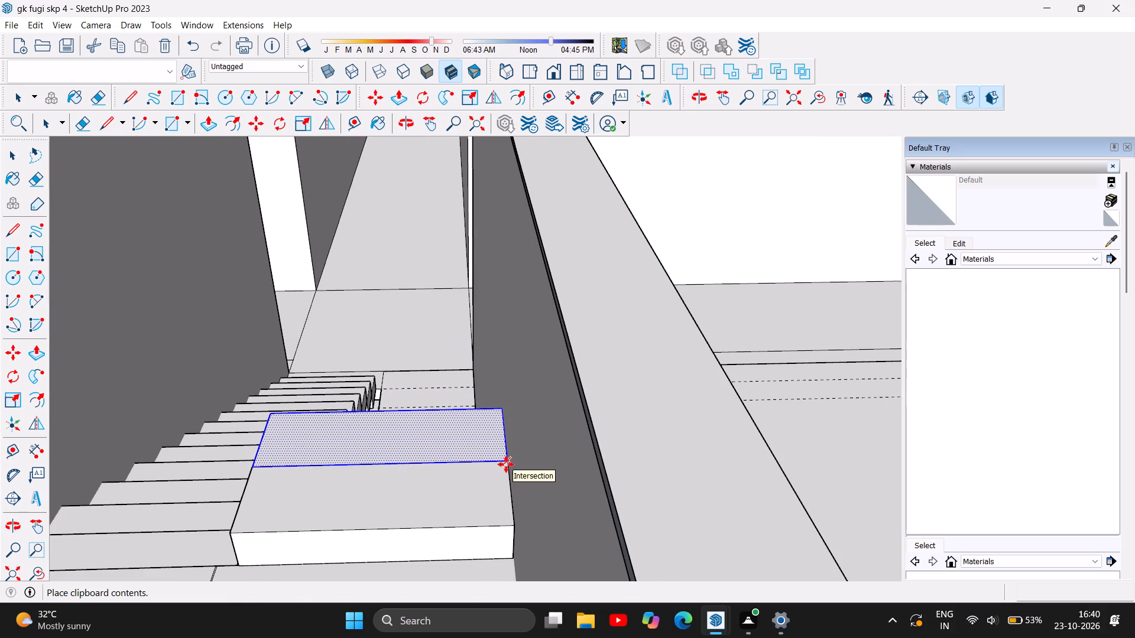
click(506, 464)
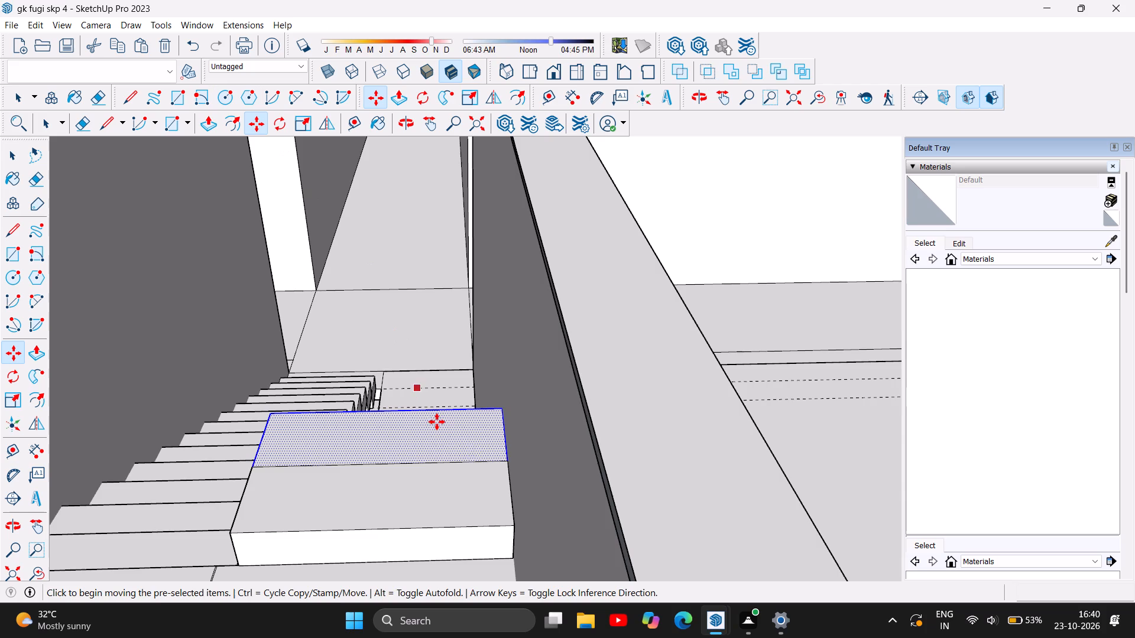
scroll(491, 448, up, 7)
scroll(515, 468, down, 3)
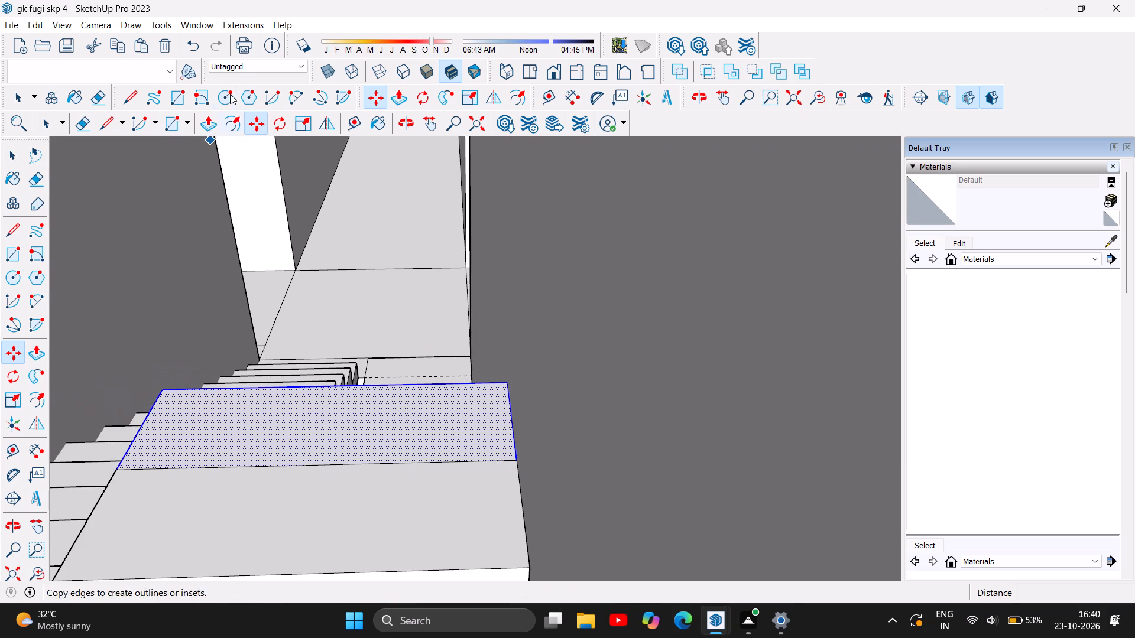
click(208, 127)
click(336, 433)
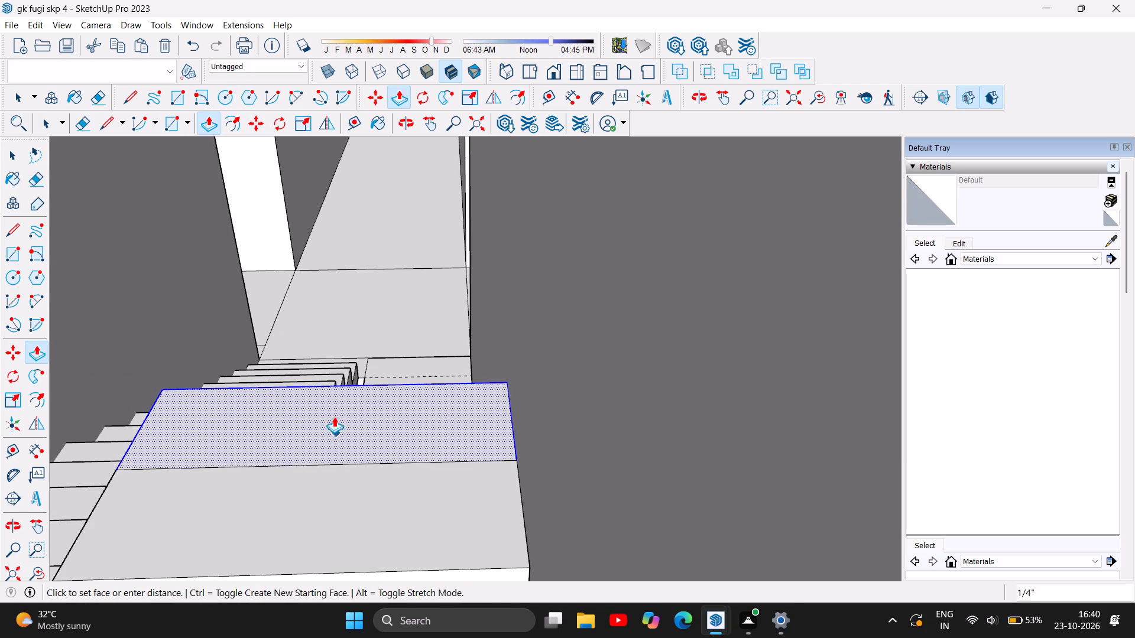
key(6)
key(Return)
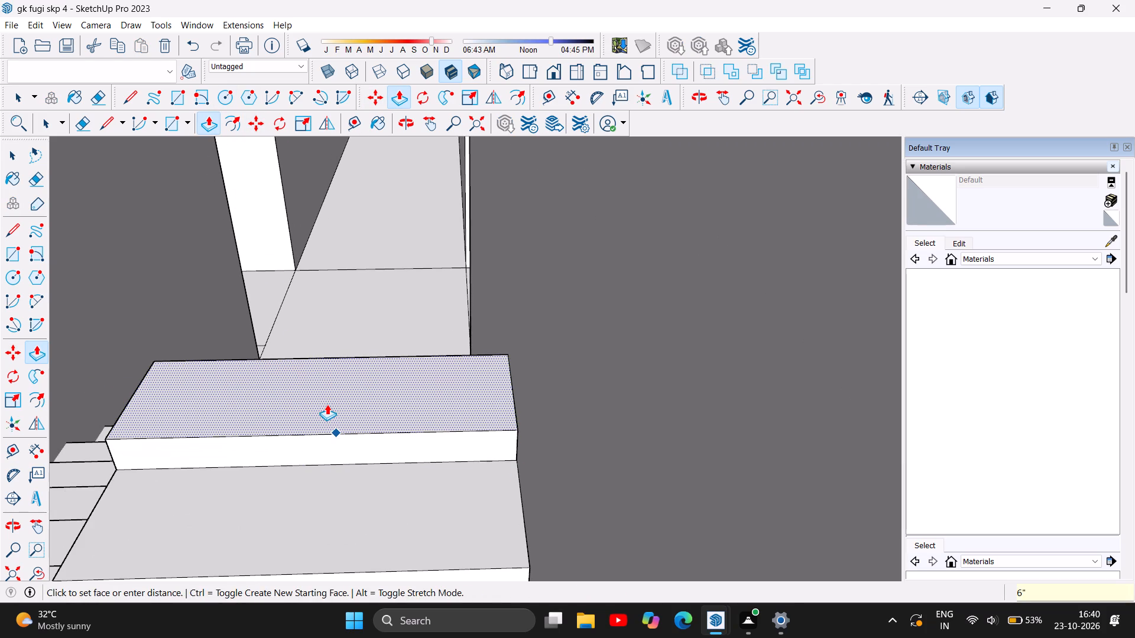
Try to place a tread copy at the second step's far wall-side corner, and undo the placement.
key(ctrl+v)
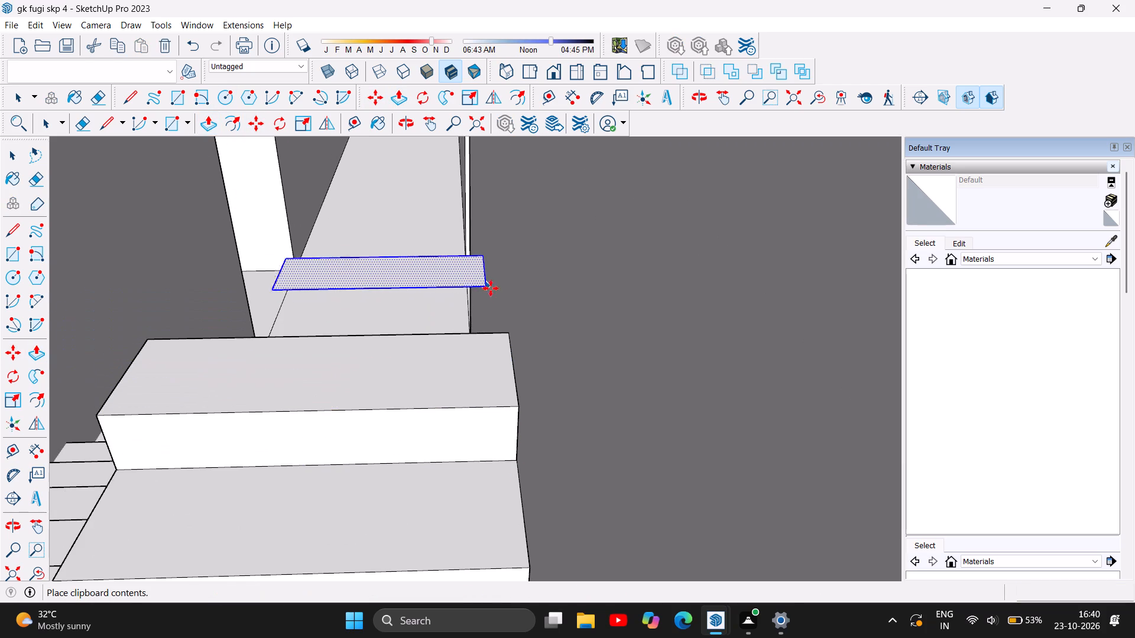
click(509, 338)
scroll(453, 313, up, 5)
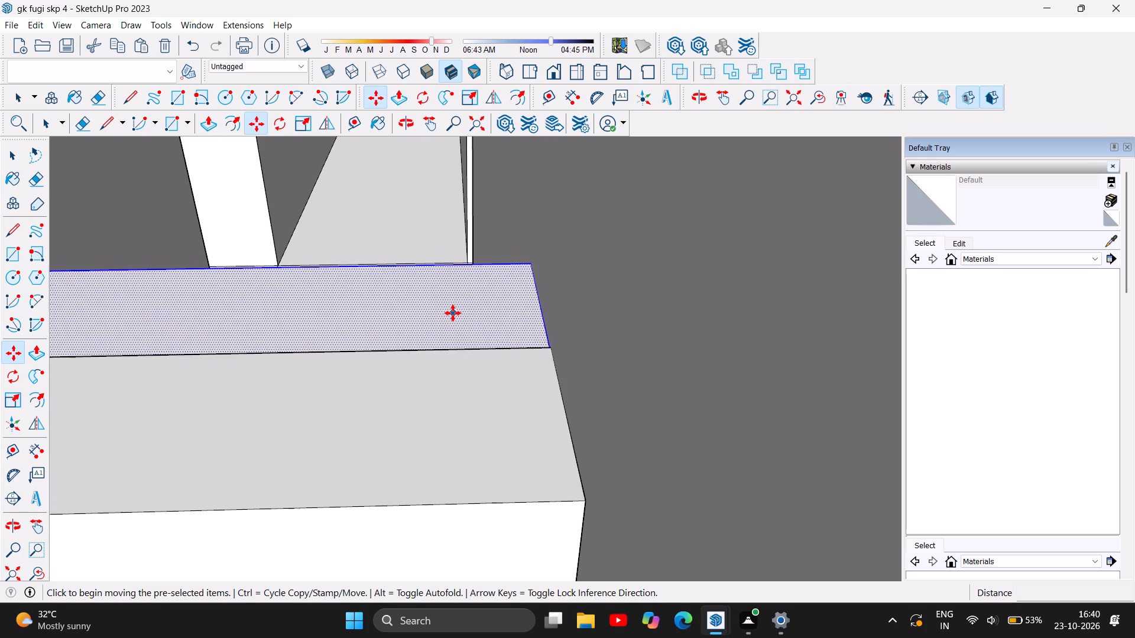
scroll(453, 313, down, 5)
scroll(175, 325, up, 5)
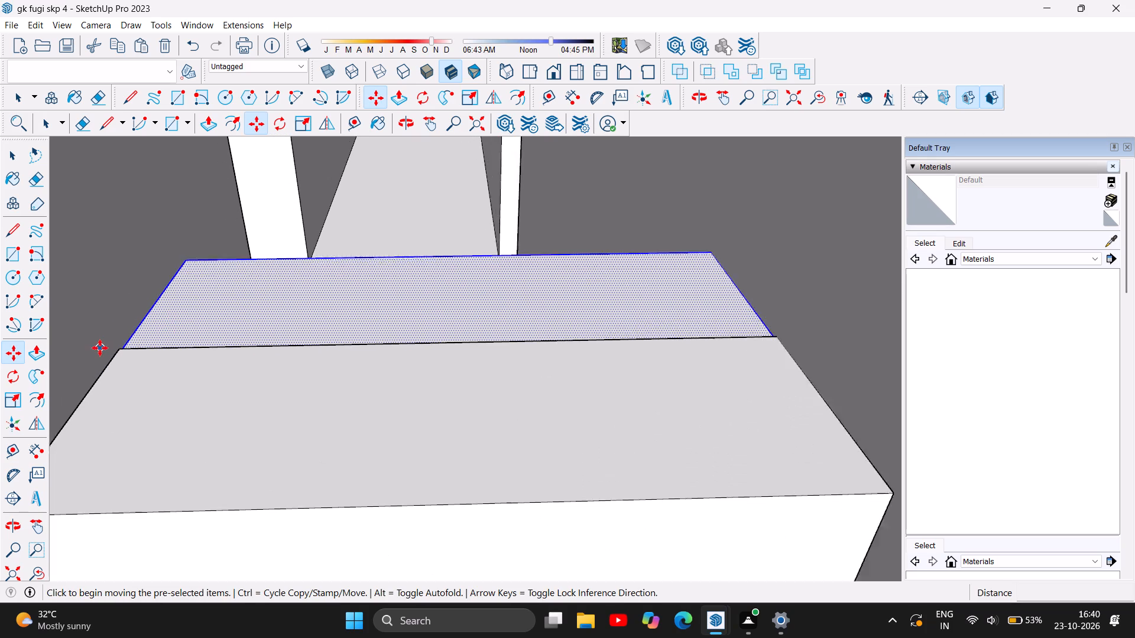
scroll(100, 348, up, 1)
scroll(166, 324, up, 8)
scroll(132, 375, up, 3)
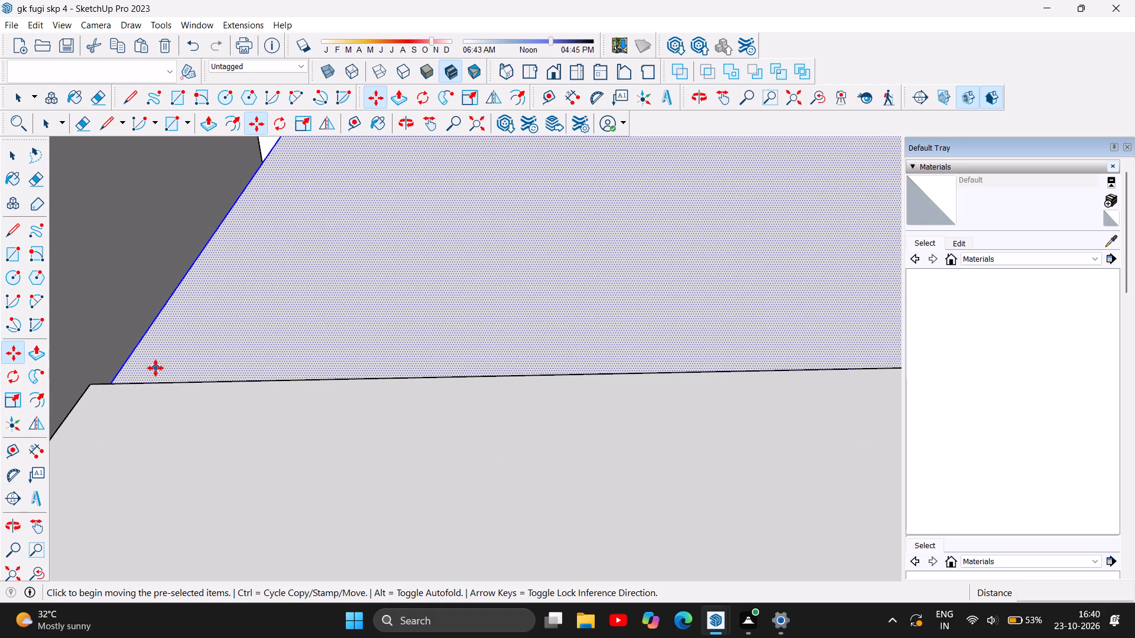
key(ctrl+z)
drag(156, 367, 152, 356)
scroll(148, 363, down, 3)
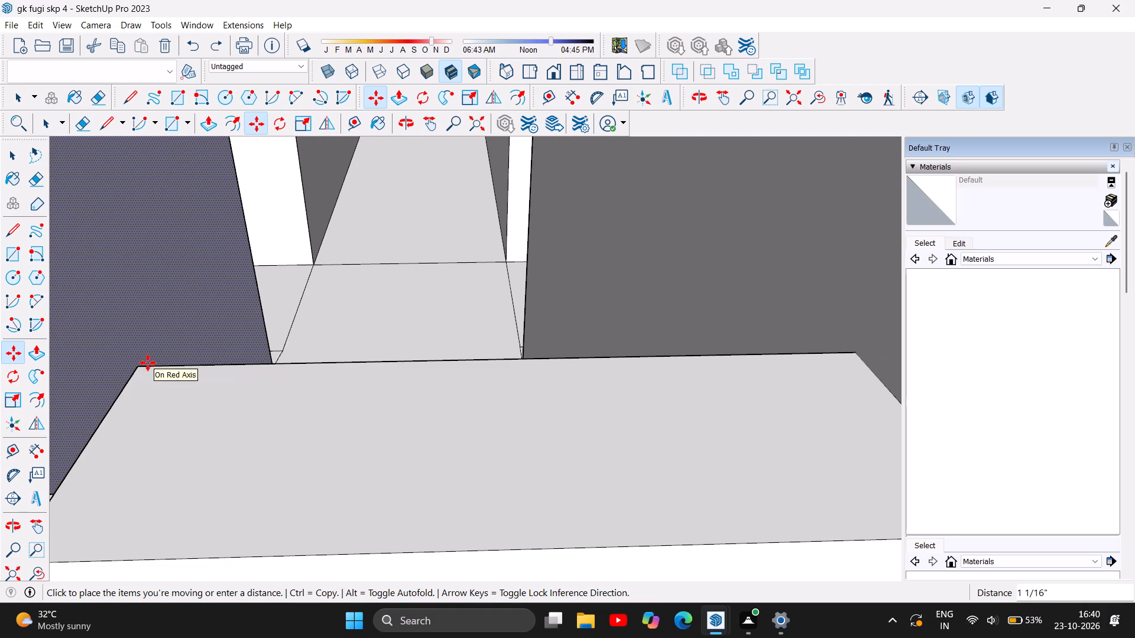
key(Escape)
Add the third step by pasting the tread at the second step's far wall-side corner and raising it 6".
scroll(300, 327, down, 8)
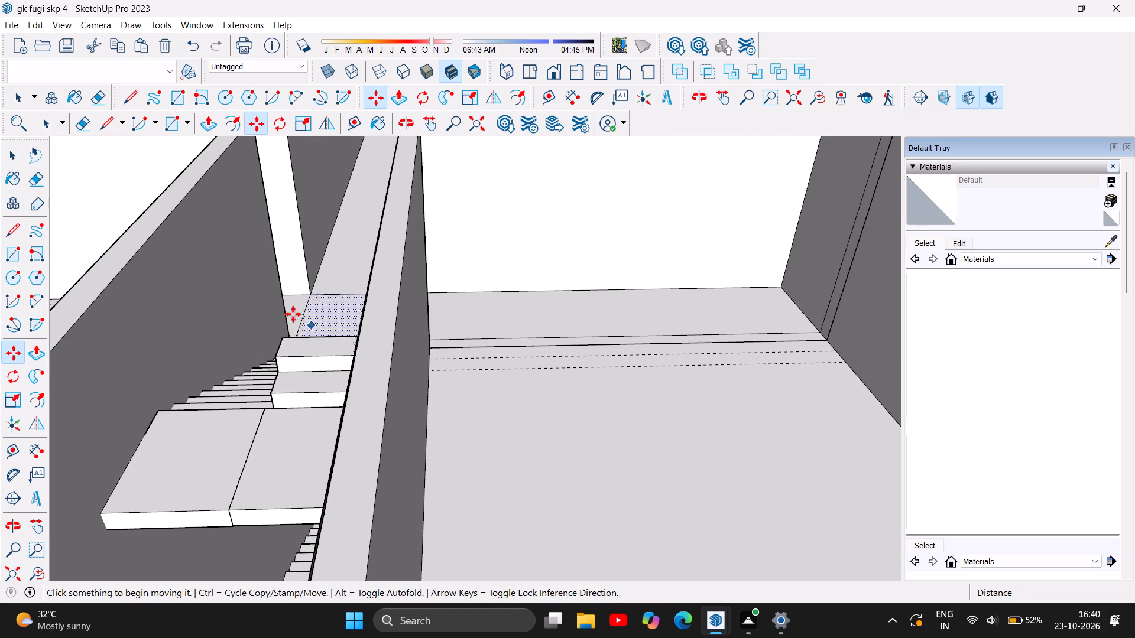
scroll(291, 313, up, 4)
key(ctrl+v)
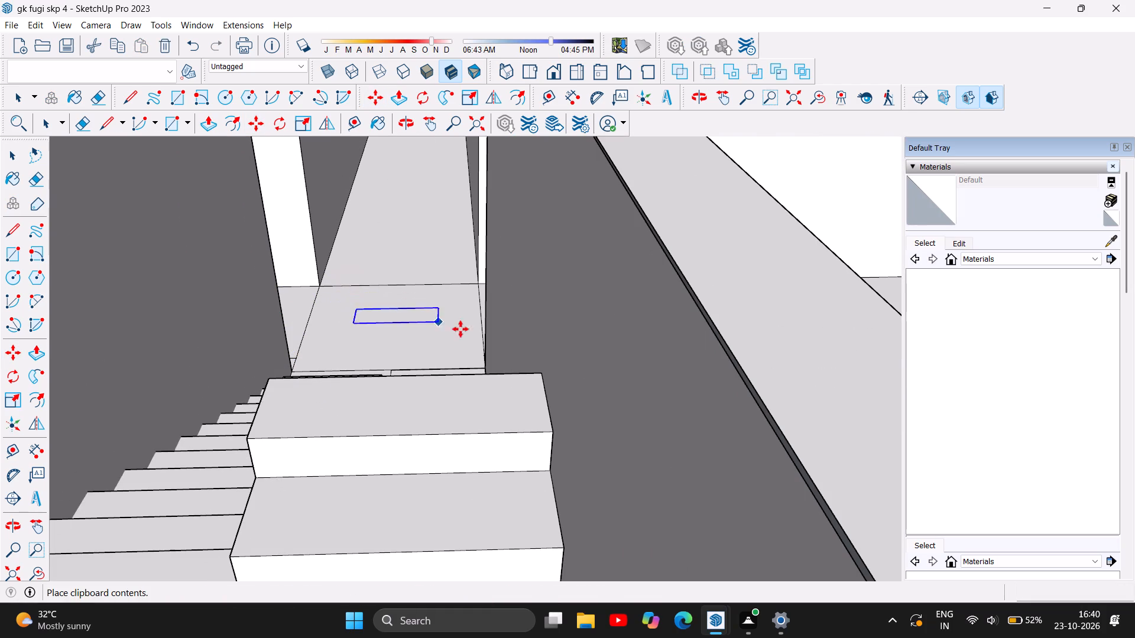
click(541, 377)
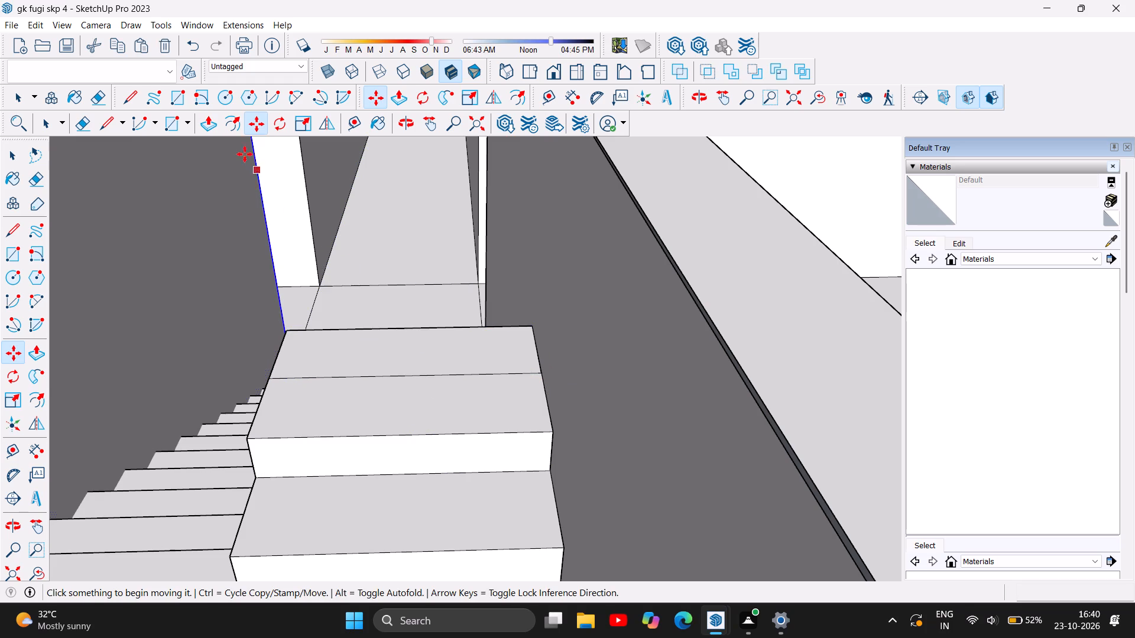
click(201, 127)
click(388, 337)
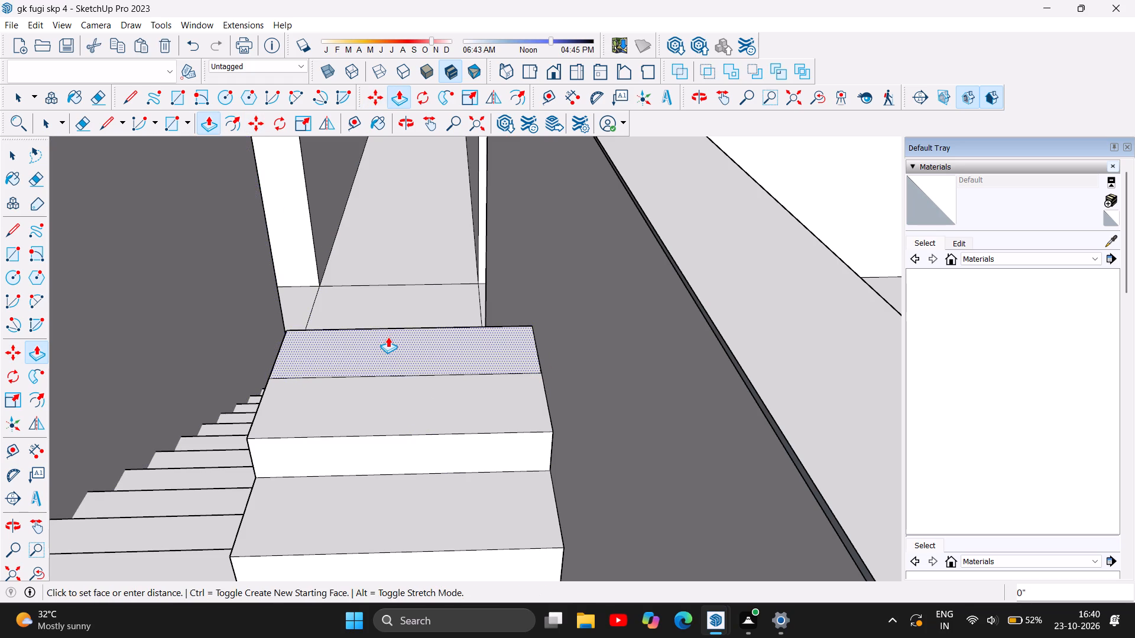
key(6)
key(Return)
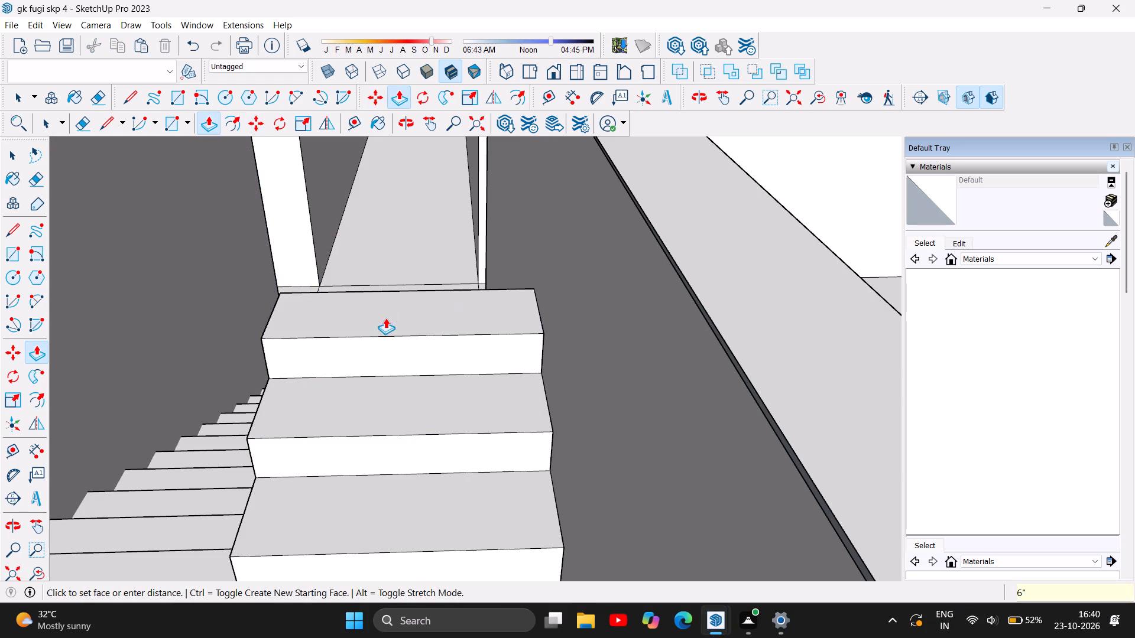
Add the fourth step by pasting the tread at the third step's far wall-side corner and raising it 6".
key(ctrl+v)
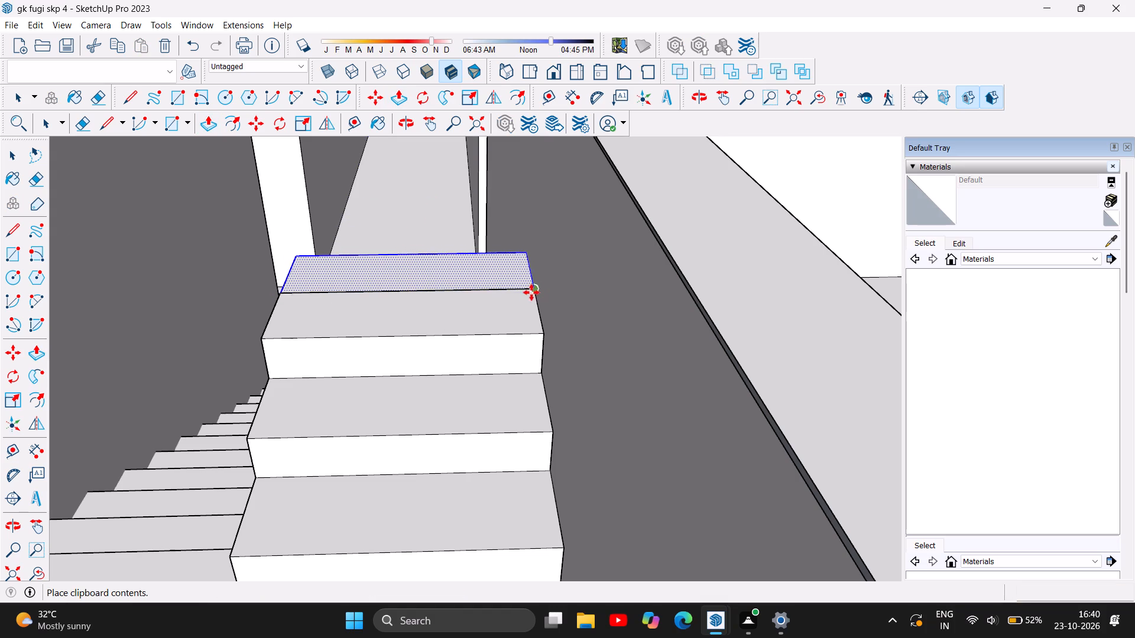
scroll(535, 276, up, 3)
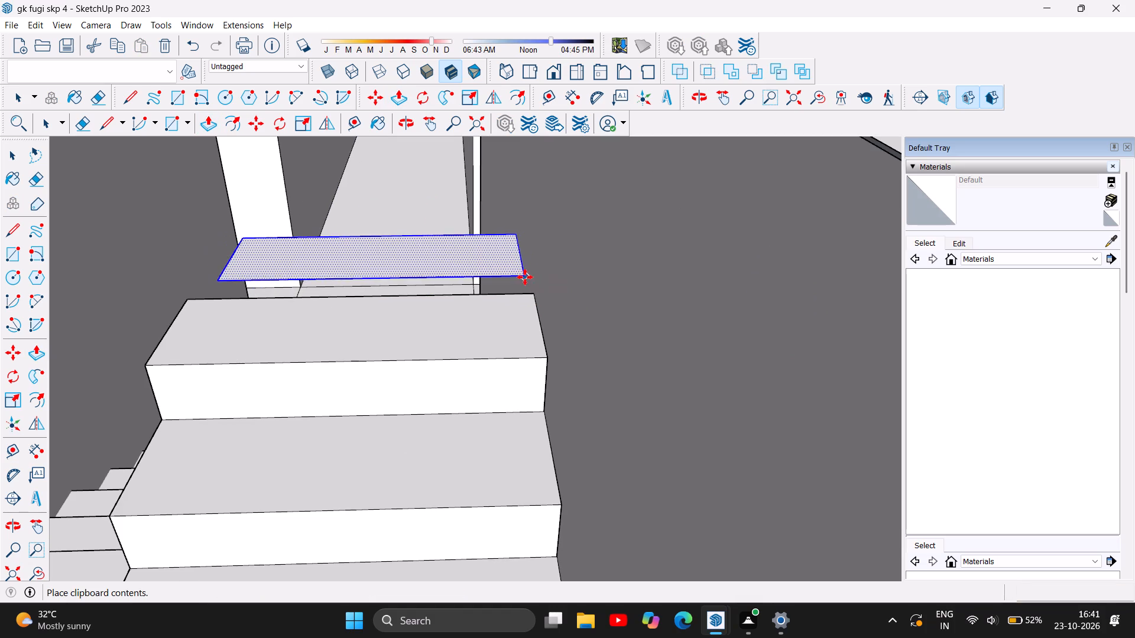
click(533, 295)
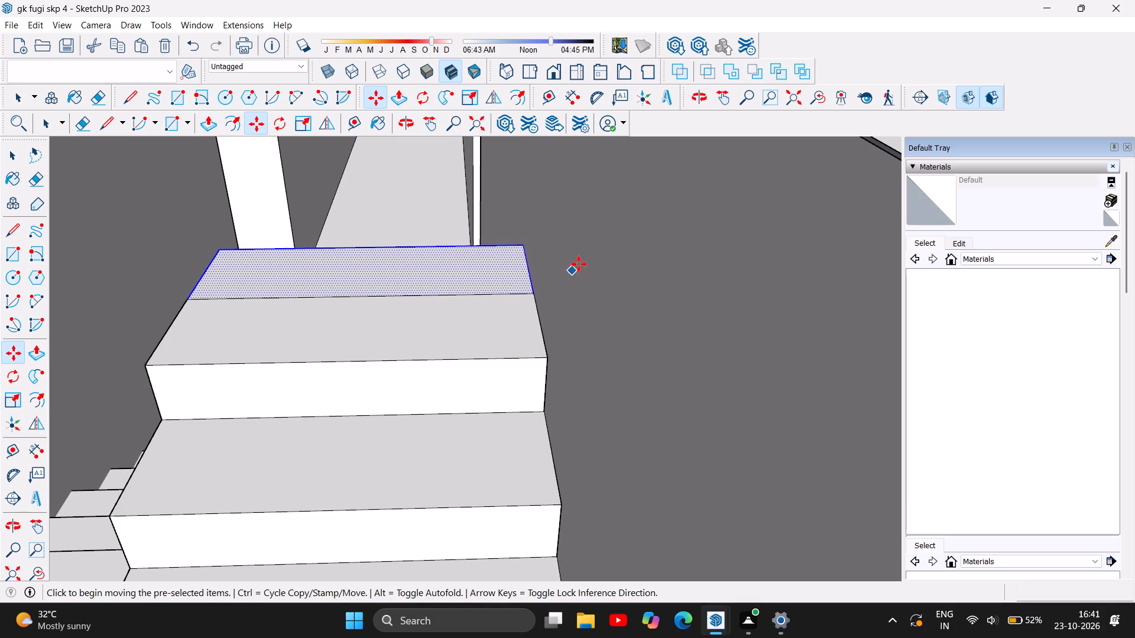
click(213, 126)
click(434, 265)
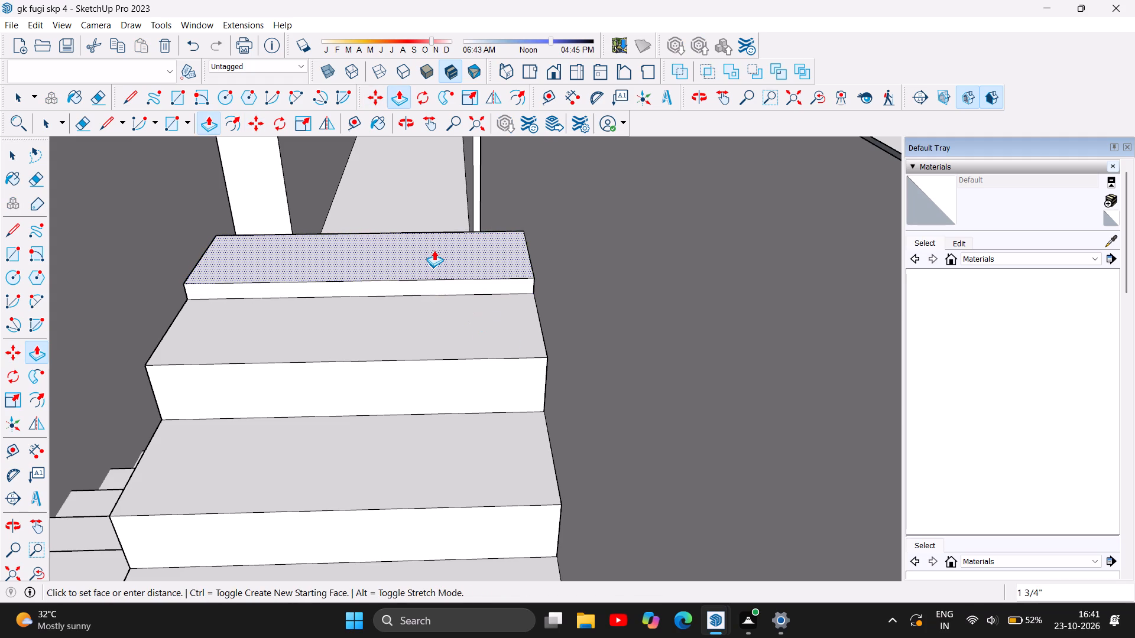
key(6)
key(Return)
Add the fifth step by pasting the tread at the fourth step's far wall-side corner and raising it 6".
scroll(460, 357, down, 4)
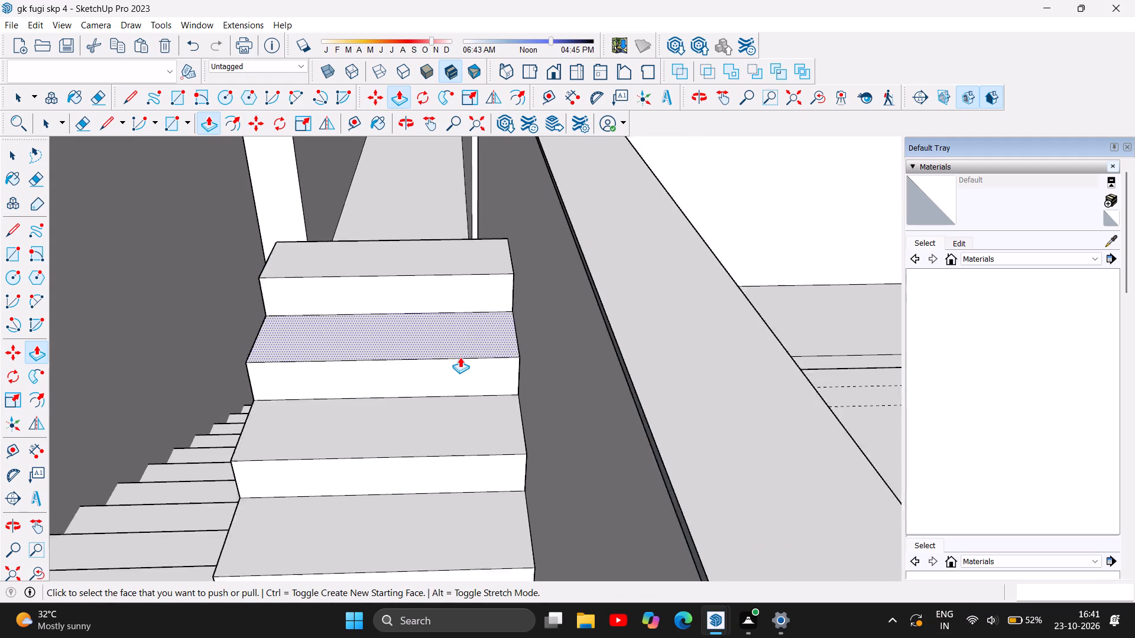
scroll(460, 357, down, 1)
scroll(414, 232, down, 1)
key(ctrl+v)
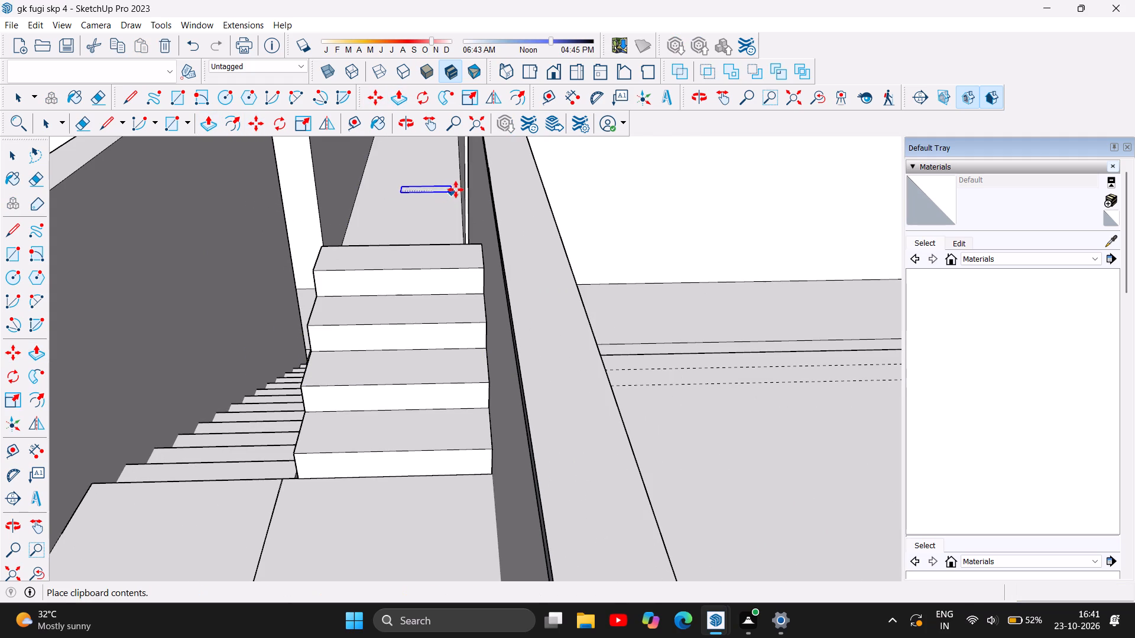
scroll(456, 190, up, 3)
scroll(455, 217, down, 2)
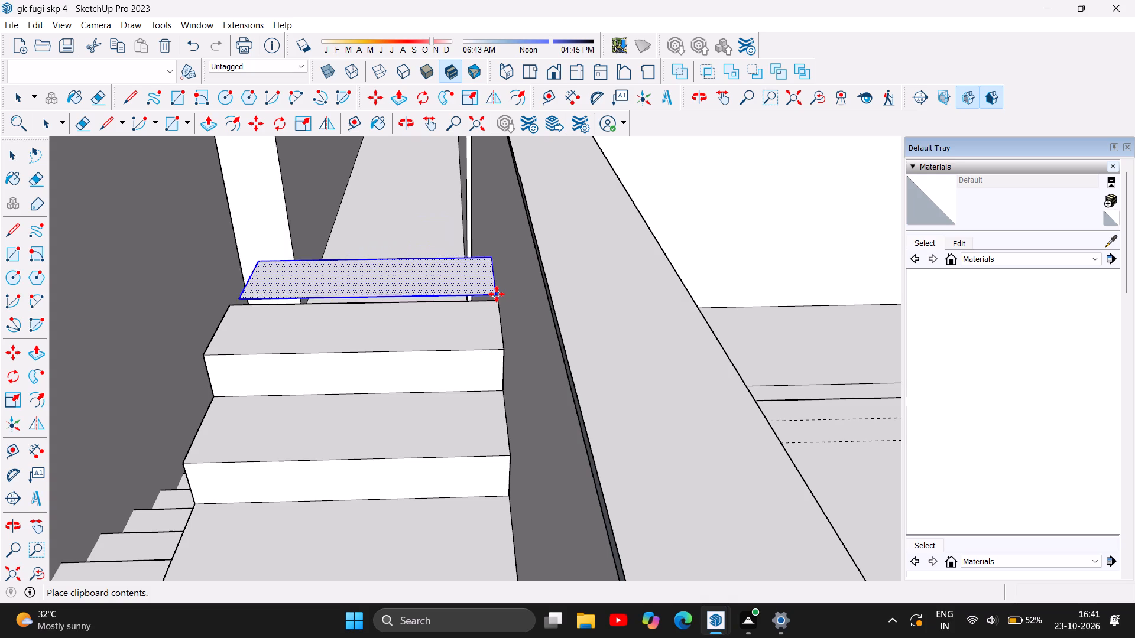
scroll(493, 297, up, 3)
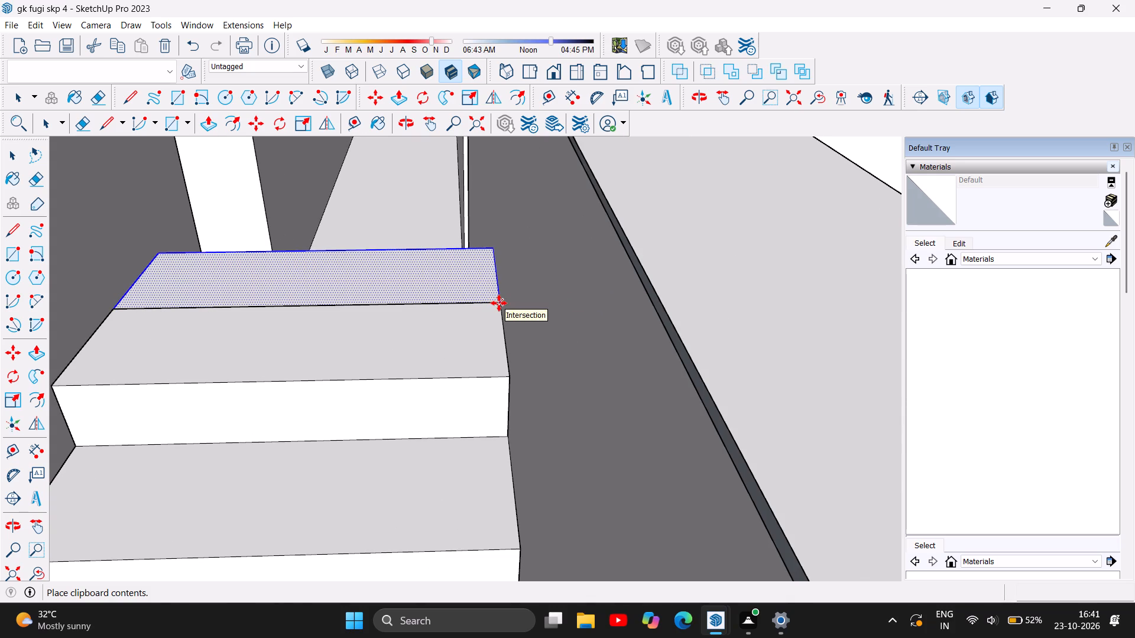
click(499, 303)
click(206, 126)
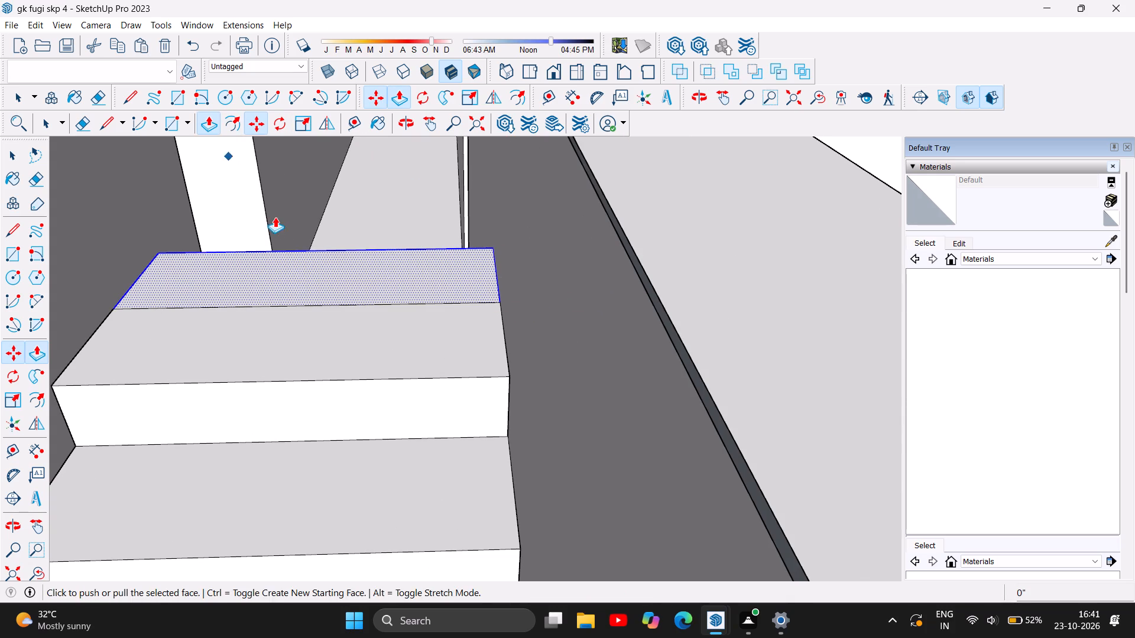
click(294, 279)
key(6)
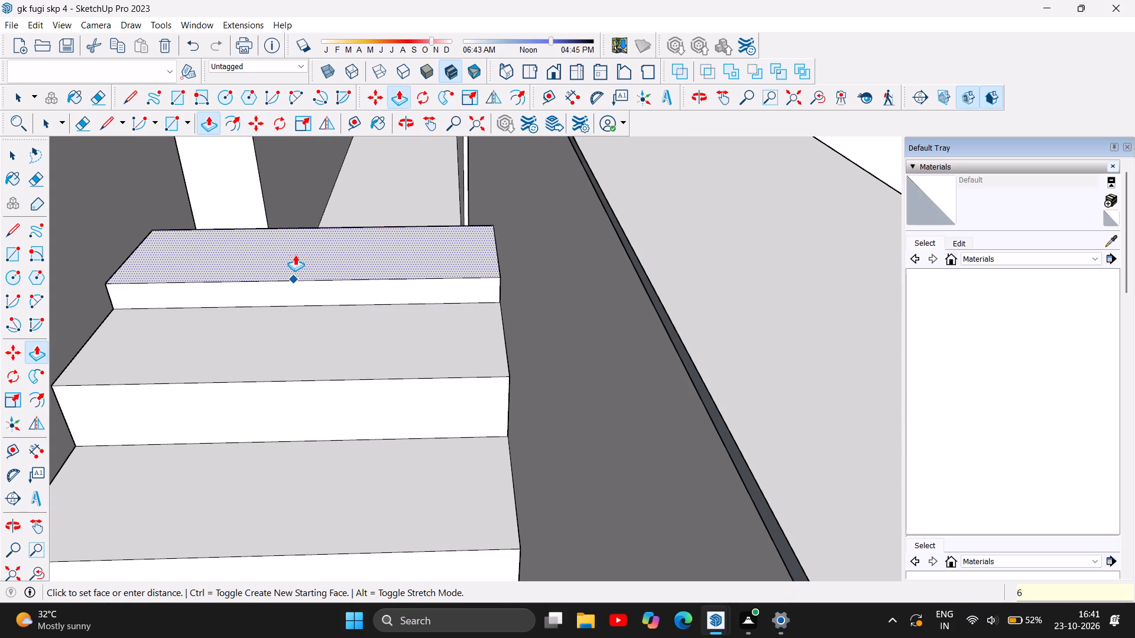
key(Return)
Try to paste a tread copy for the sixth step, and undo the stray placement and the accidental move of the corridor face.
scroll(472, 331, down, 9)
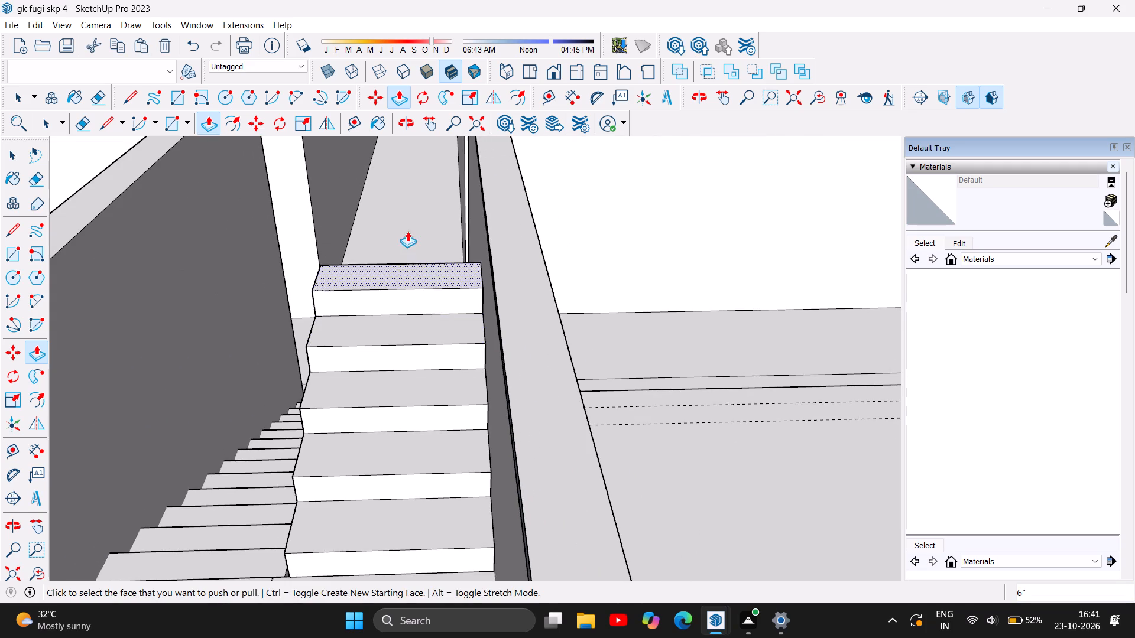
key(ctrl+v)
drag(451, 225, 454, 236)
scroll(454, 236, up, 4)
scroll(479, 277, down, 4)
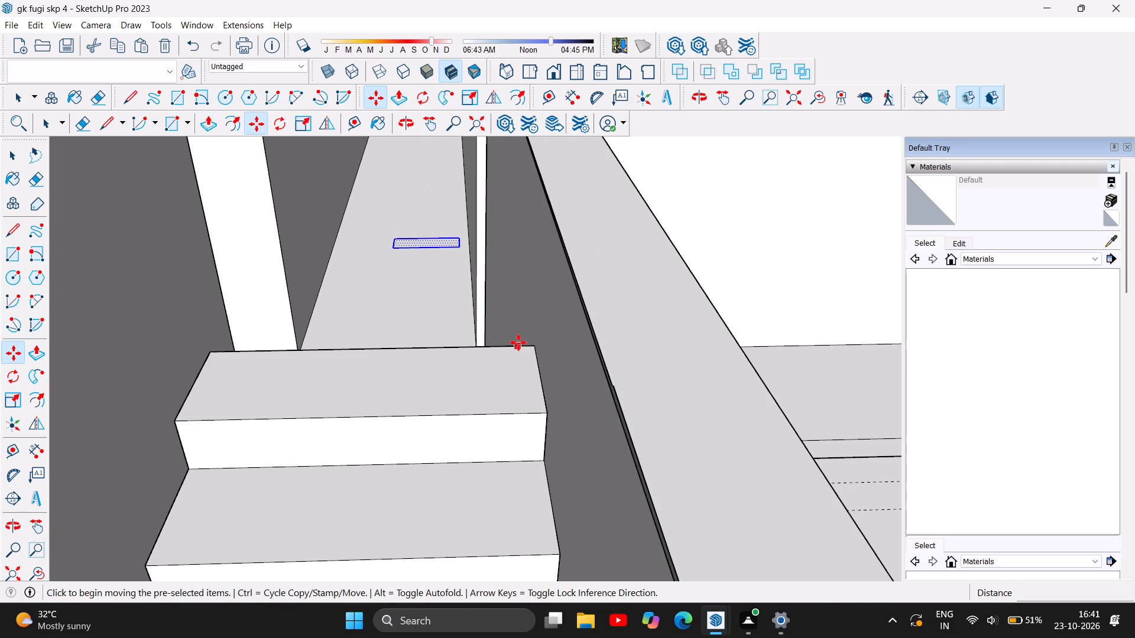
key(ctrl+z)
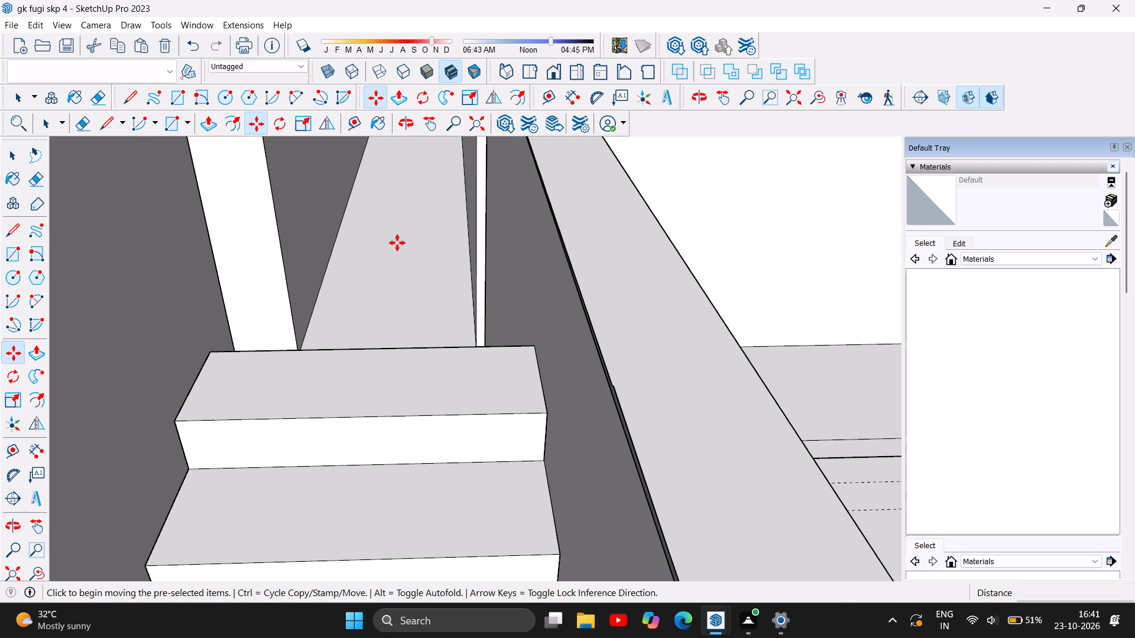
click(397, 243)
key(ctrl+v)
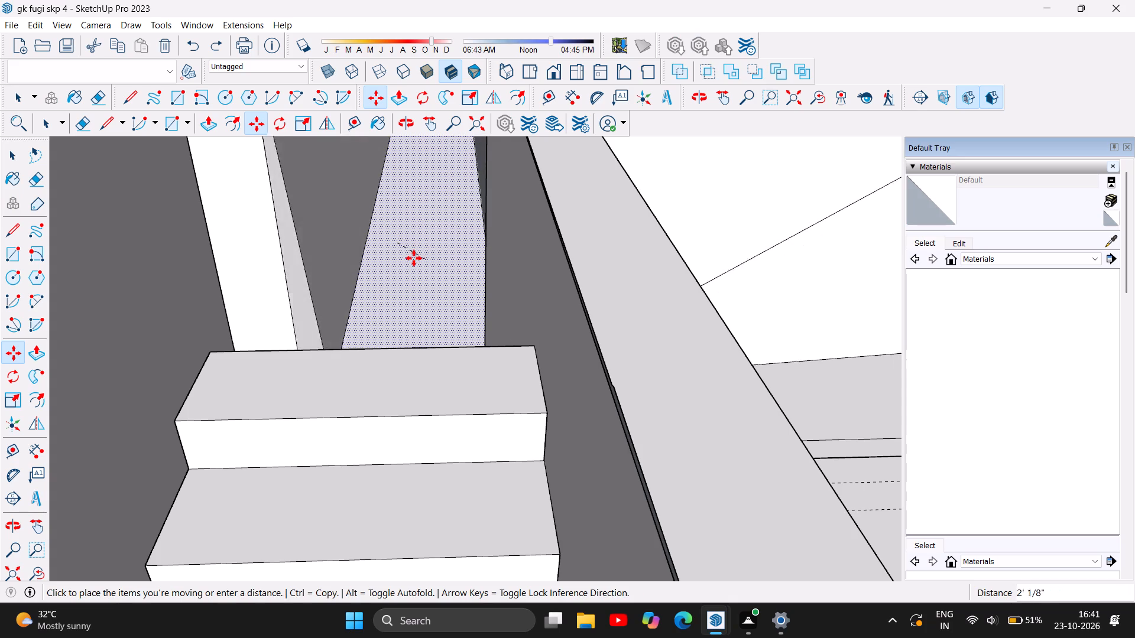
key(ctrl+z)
Push/Pull the flat top tread of the flight up 6" to restore the fifth step.
scroll(399, 347, down, 4)
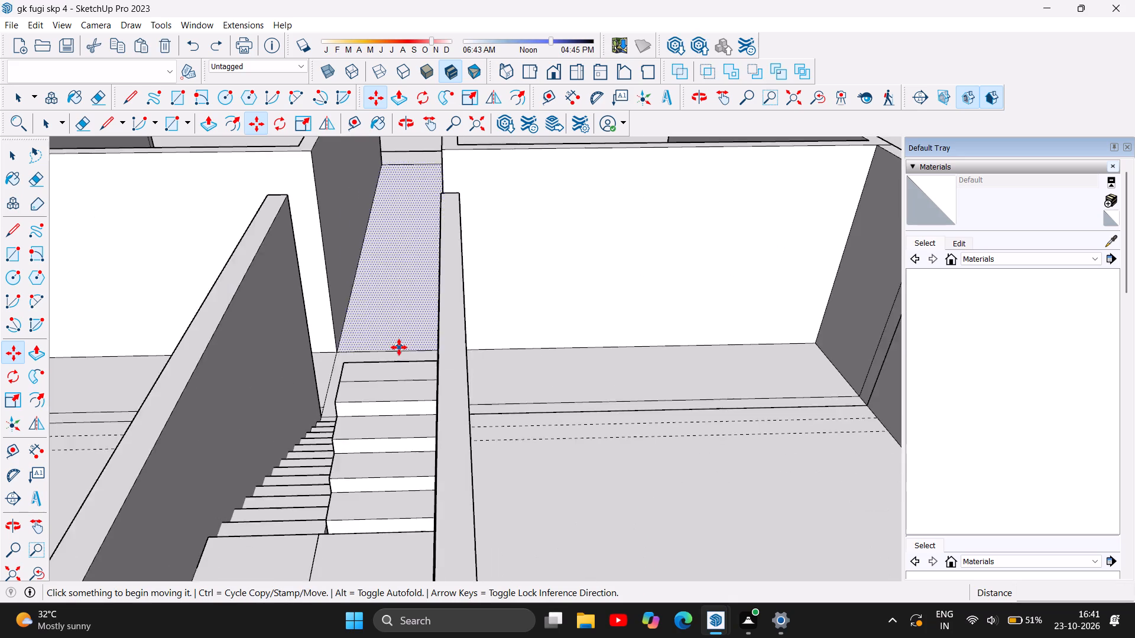
scroll(399, 347, down, 2)
scroll(407, 379, up, 6)
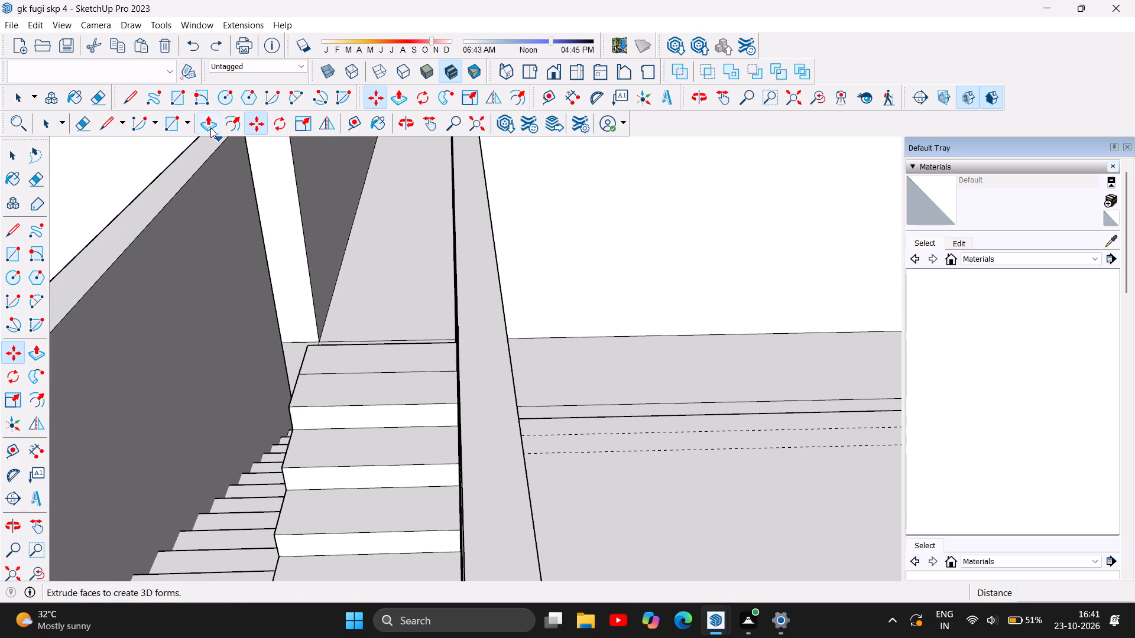
click(210, 128)
click(403, 351)
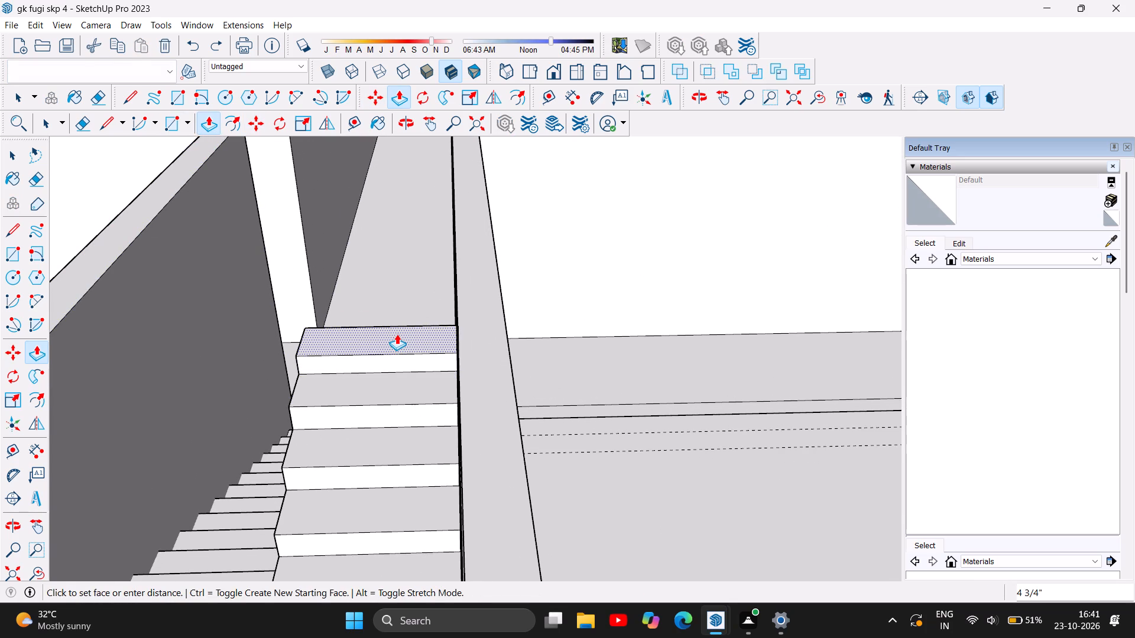
key(6)
key(Return)
Paste the tread for the sixth step at the fifth step's far wall-side corner.
scroll(468, 298, down, 5)
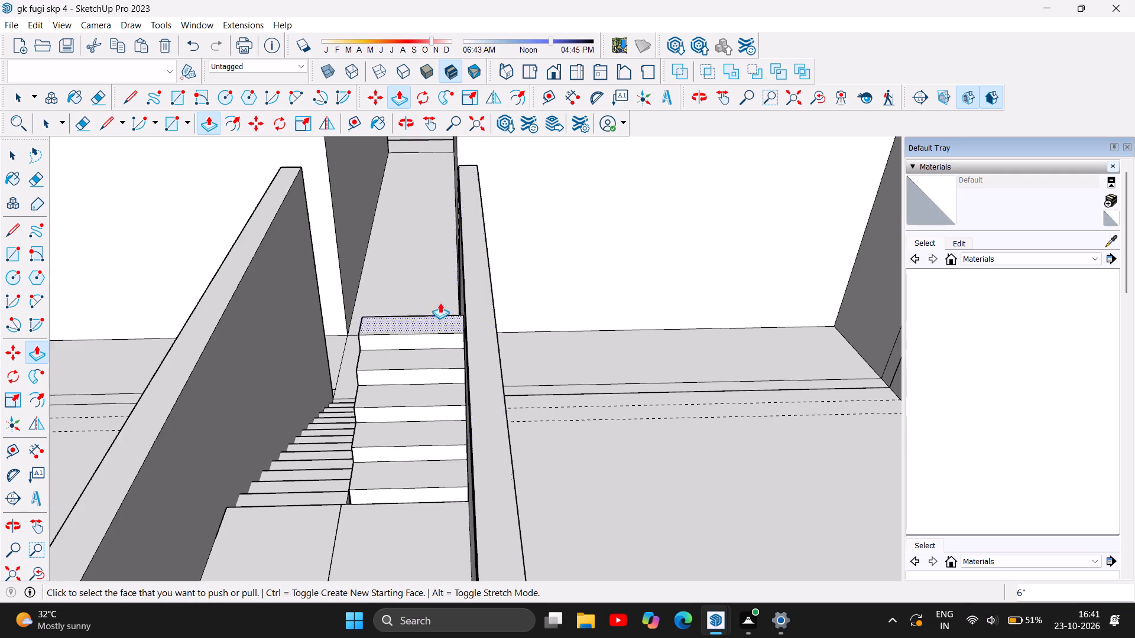
scroll(417, 300, up, 6)
scroll(418, 301, down, 4)
scroll(424, 332, up, 3)
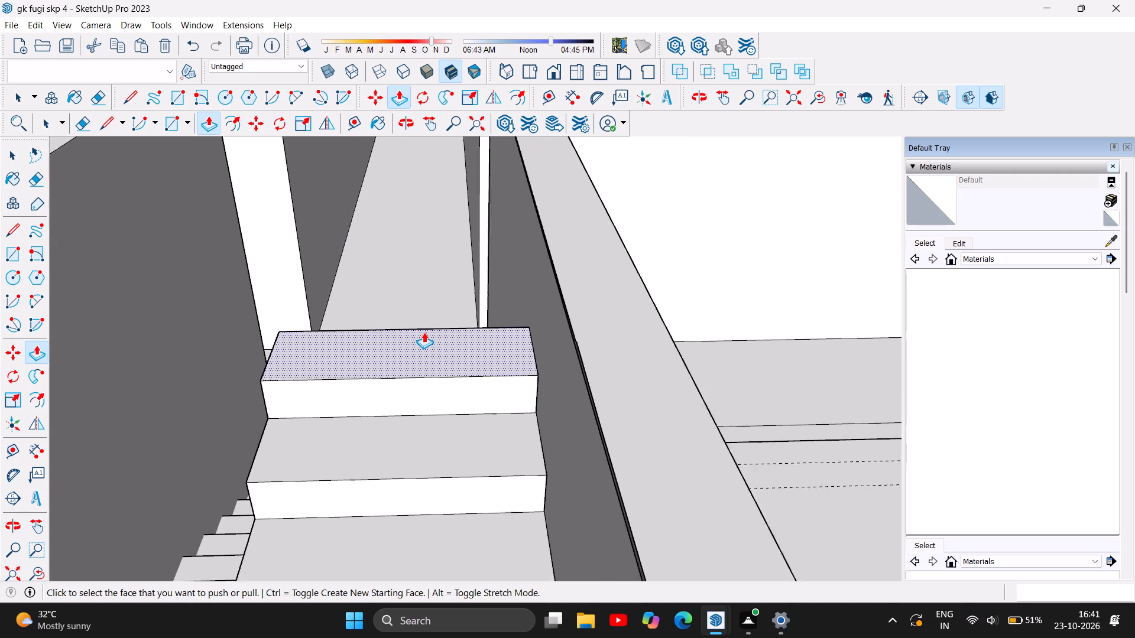
scroll(424, 332, up, 2)
key(ctrl+v)
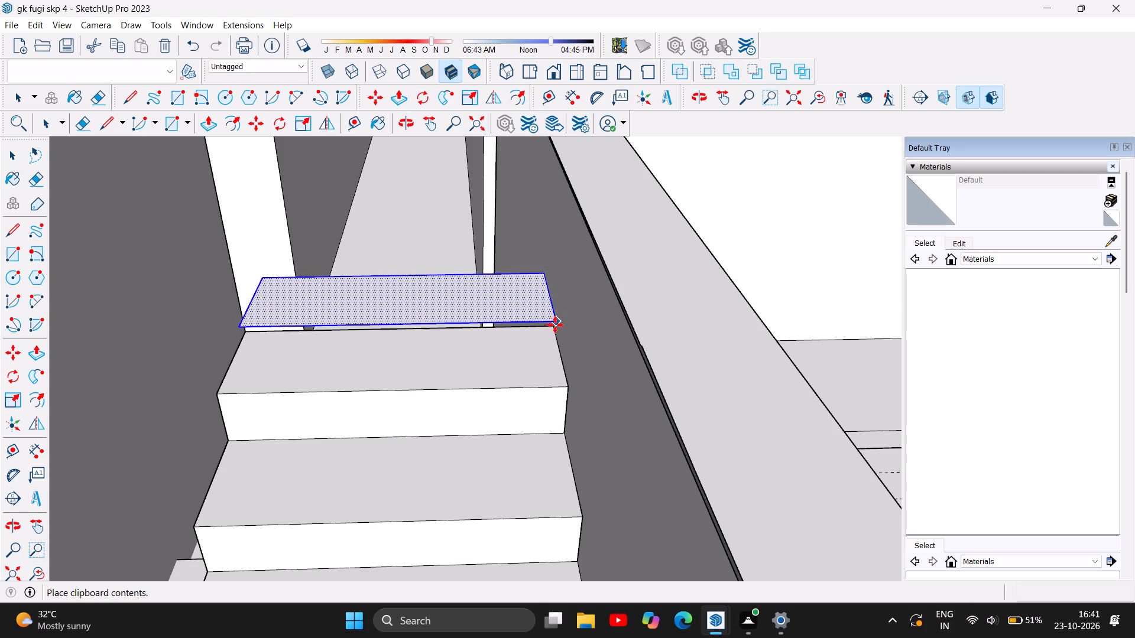
scroll(552, 330, up, 2)
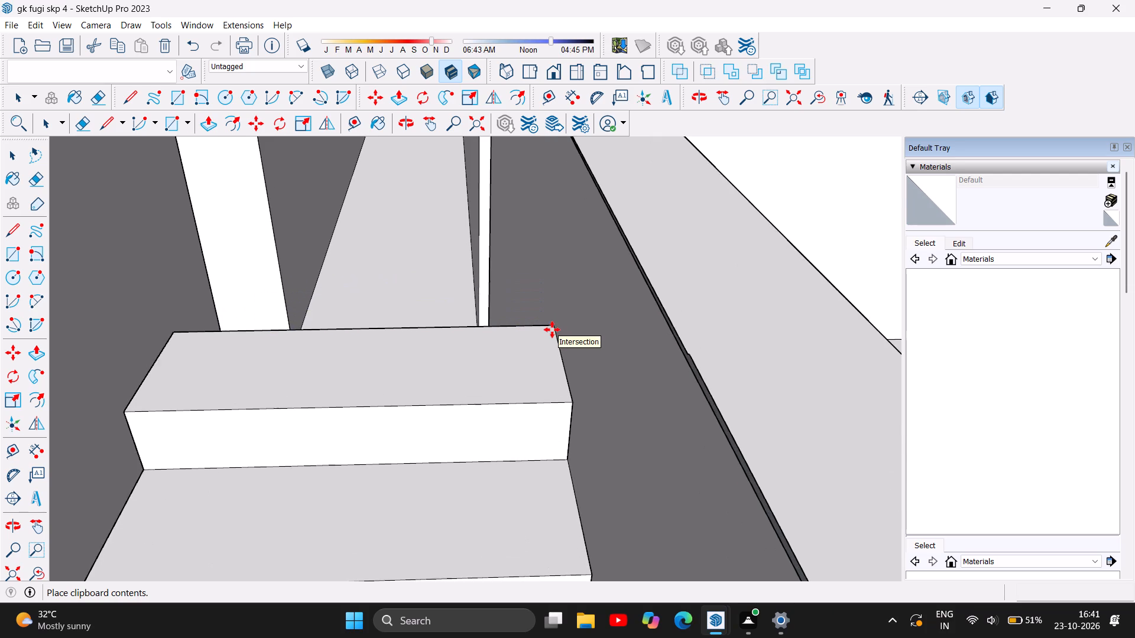
scroll(552, 330, up, 2)
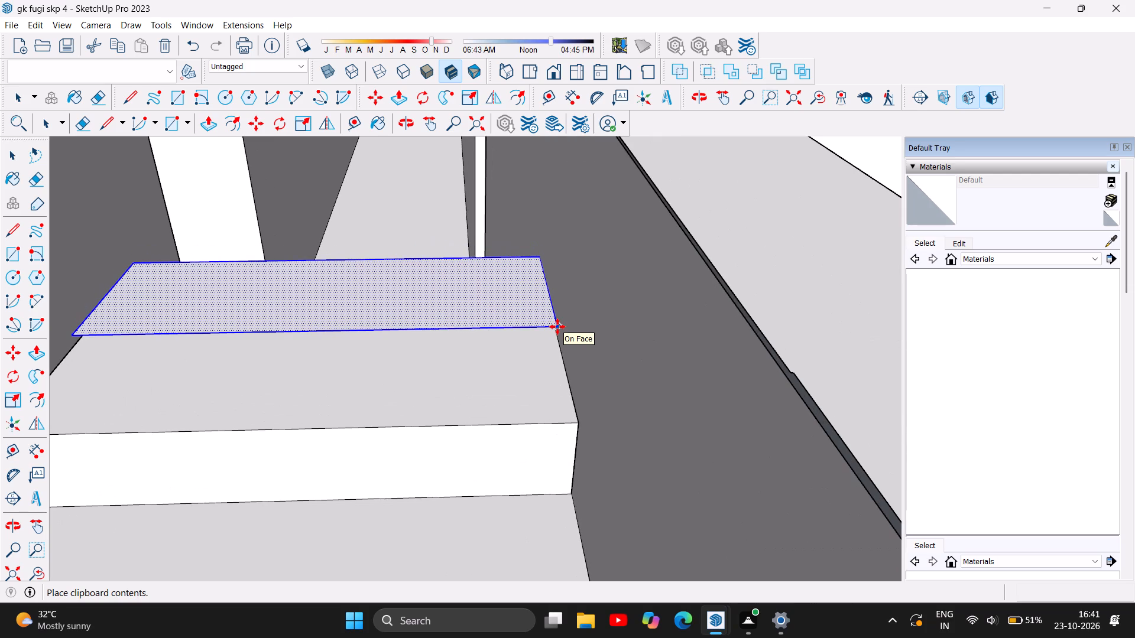
scroll(557, 327, up, 2)
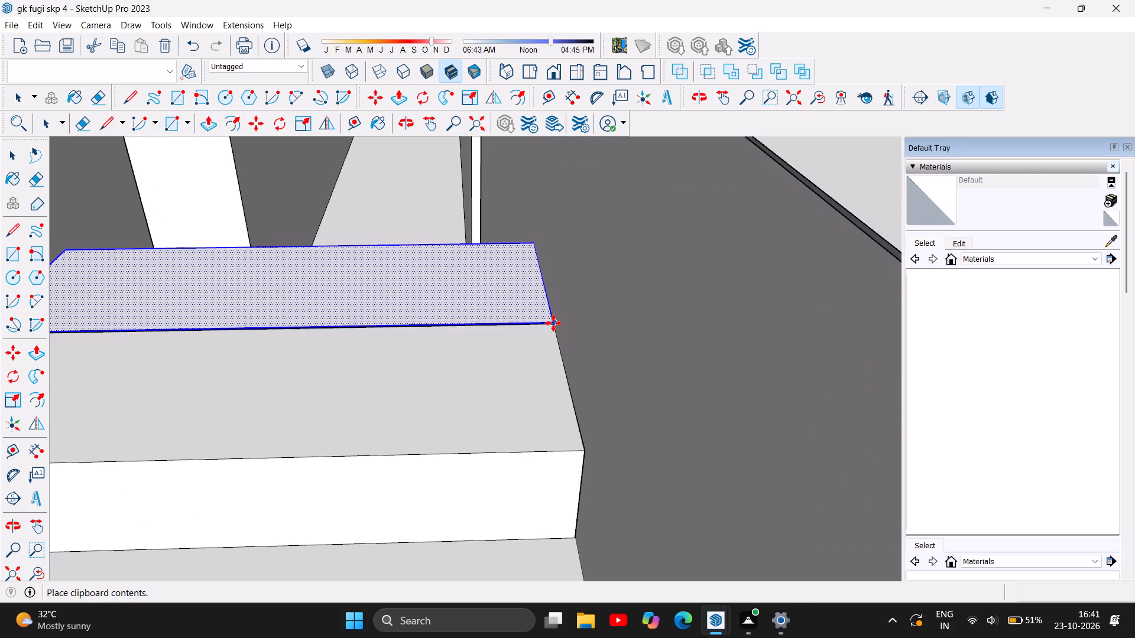
click(553, 323)
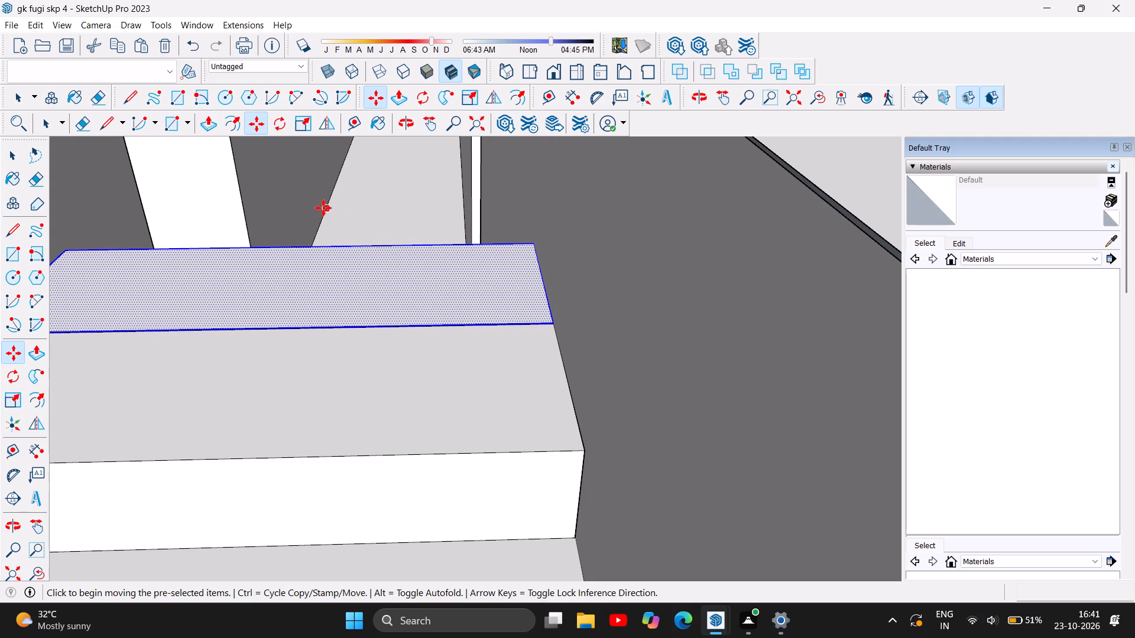
Push/Pull the selected tread face at the top of the upper stair flight up by 6".
click(208, 123)
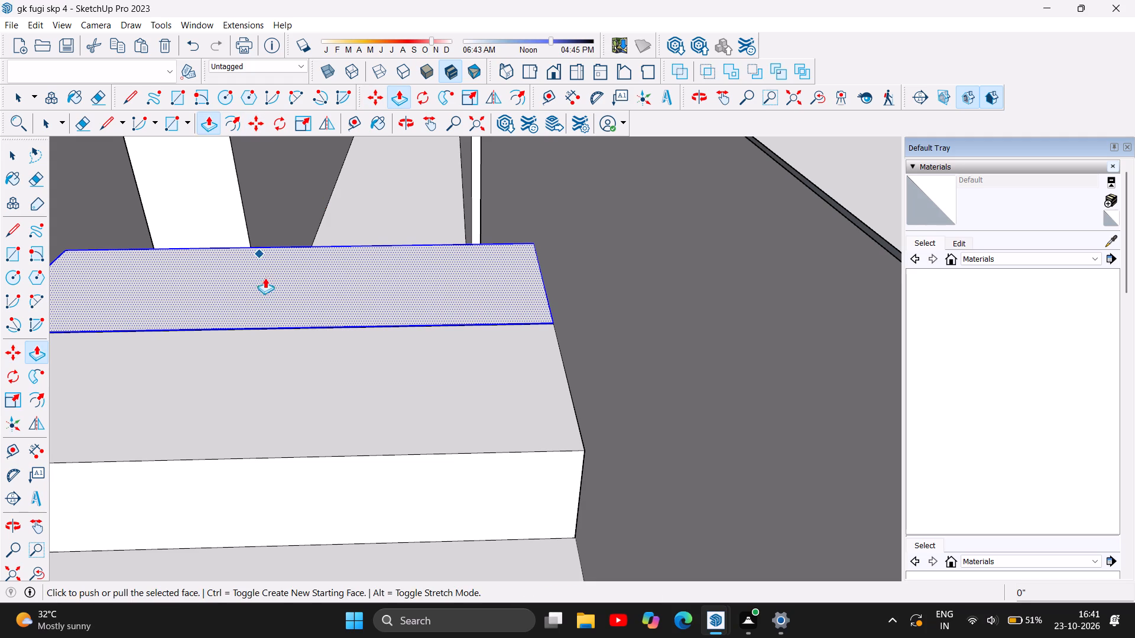
click(265, 278)
key(6)
key(Return)
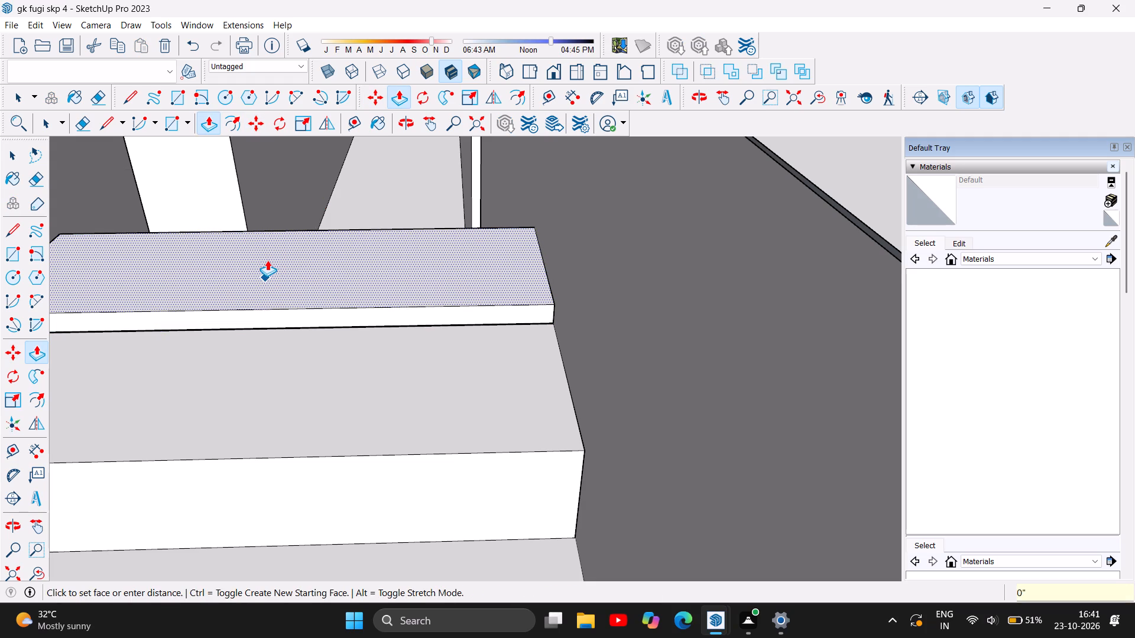
Paste another copied tread face against the back edge of the top step, aligned to its rear corner.
scroll(399, 363, down, 4)
scroll(461, 357, down, 6)
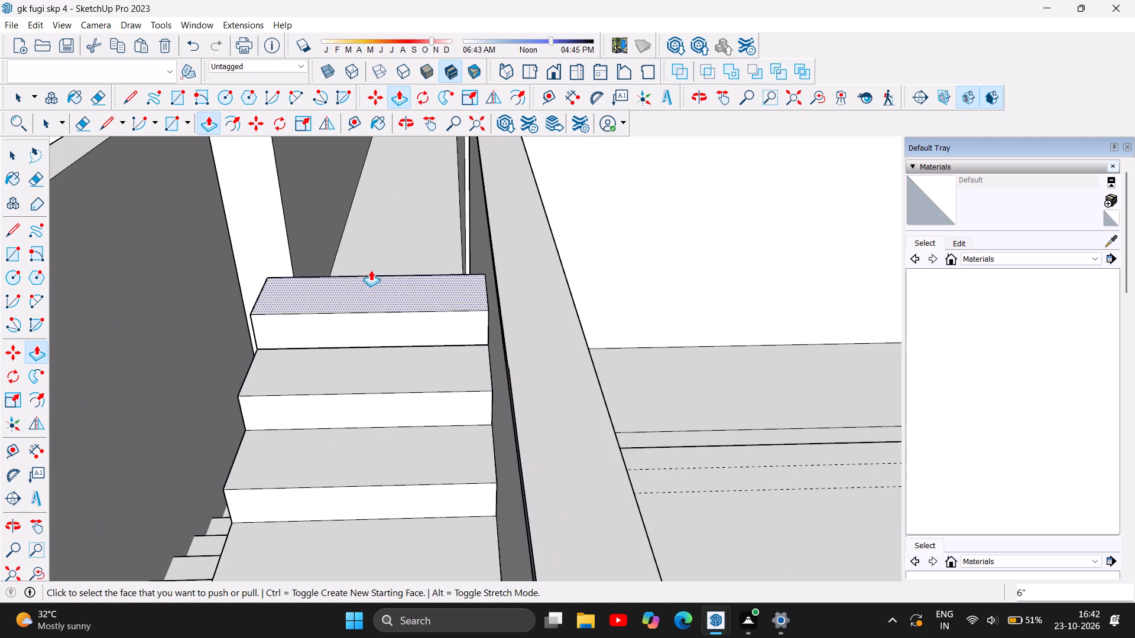
scroll(390, 252, up, 3)
scroll(409, 250, down, 3)
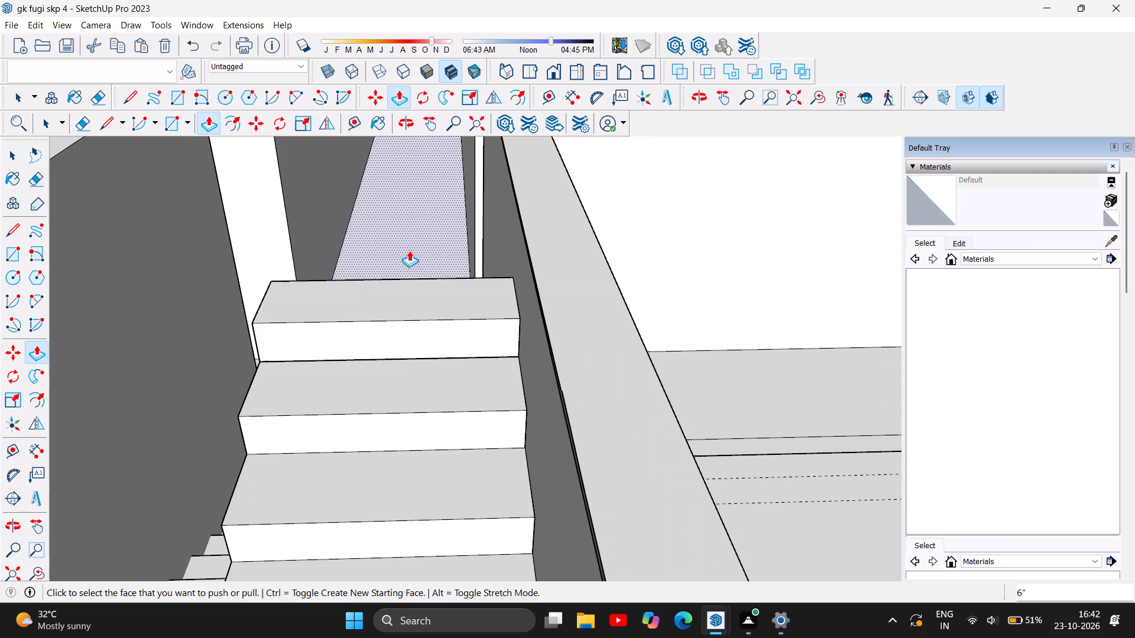
key(ctrl+v)
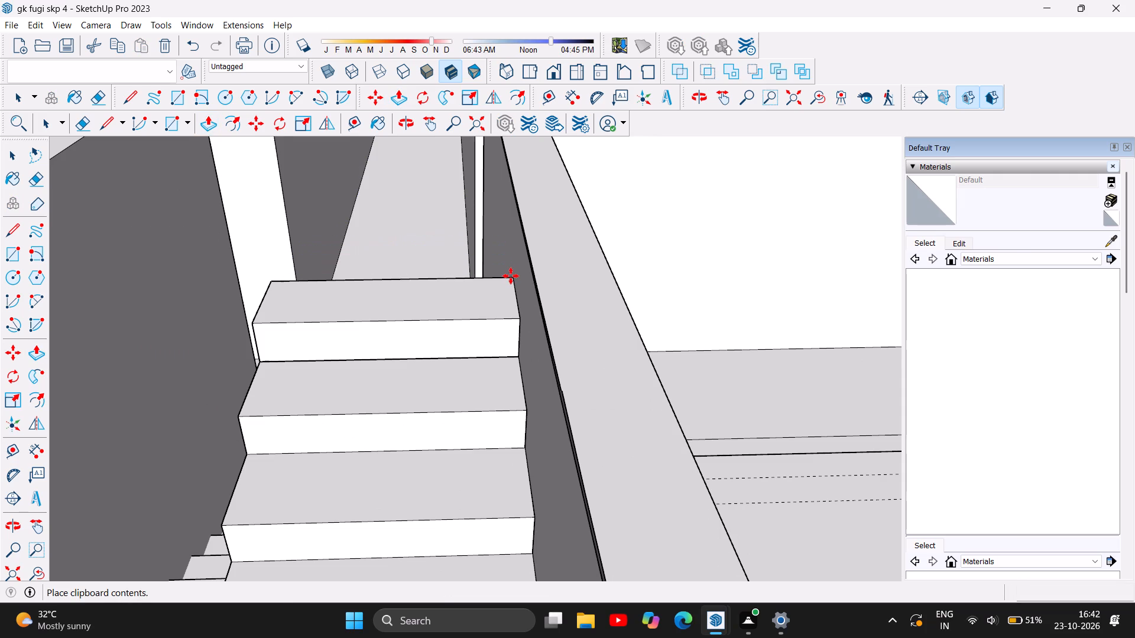
scroll(511, 276, up, 11)
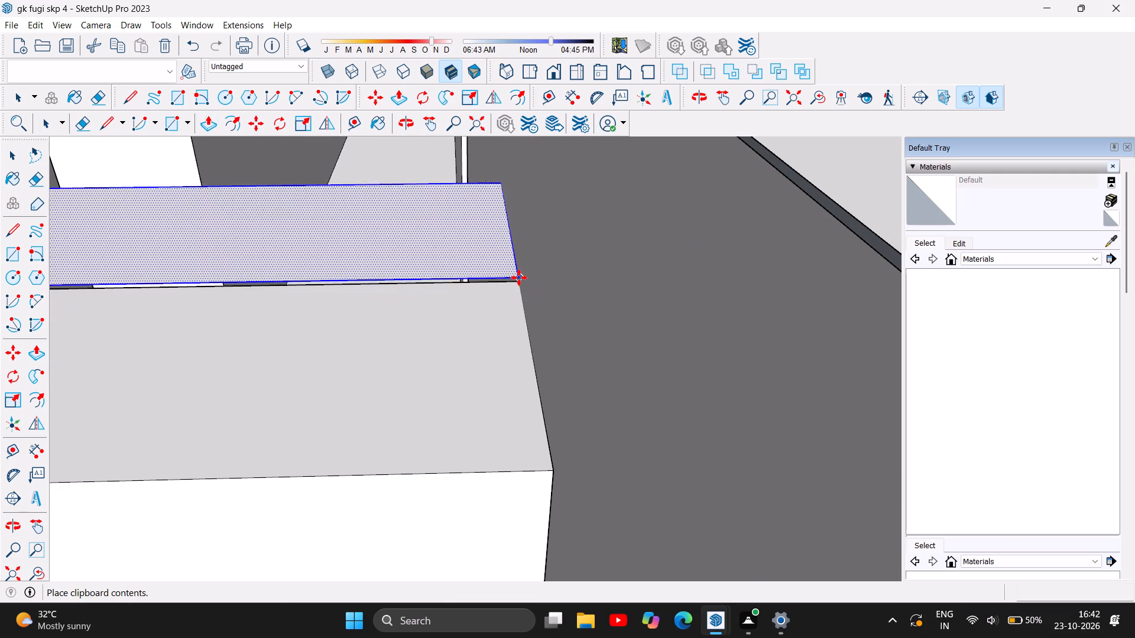
scroll(520, 284, up, 3)
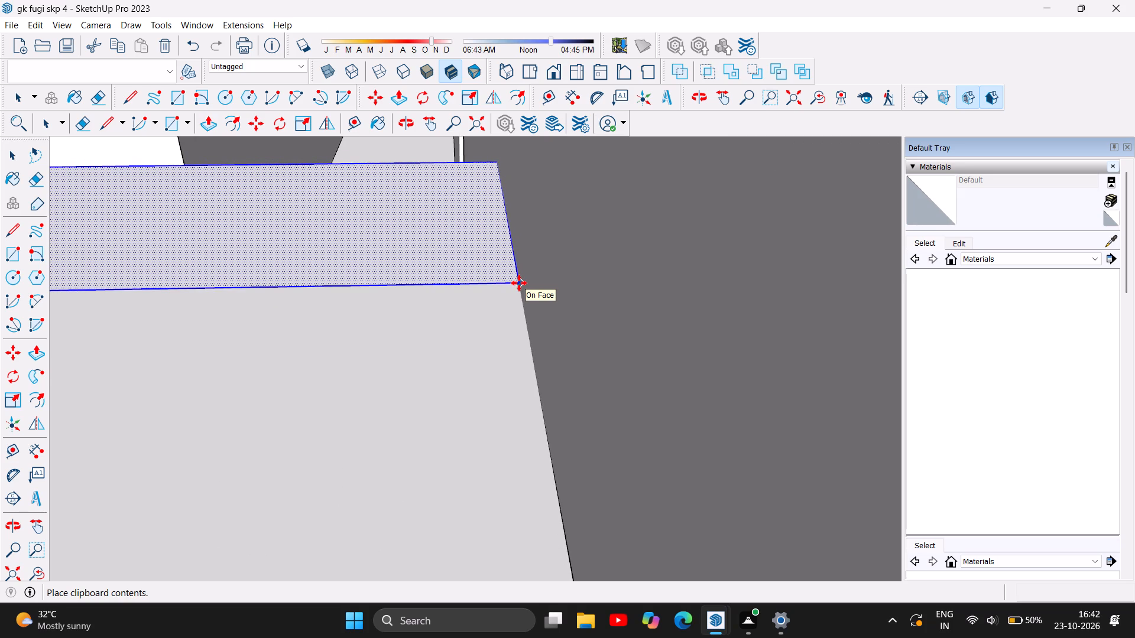
scroll(519, 283, up, 1)
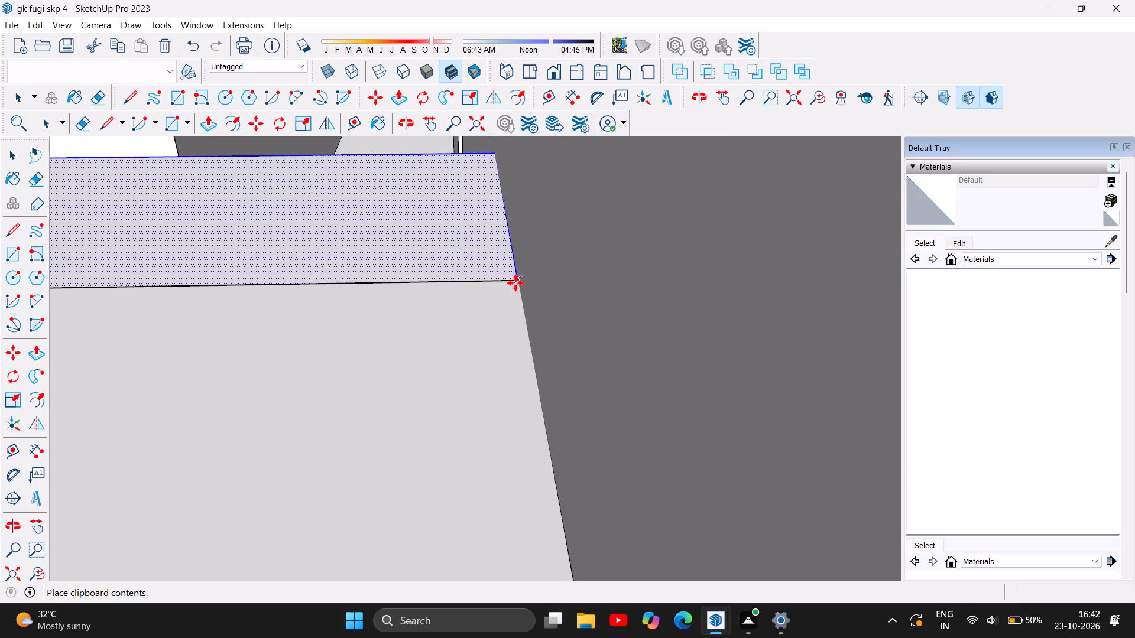
click(515, 283)
Push/Pull the newly pasted tread face up by 6" to form the next step of the flight.
scroll(528, 354, down, 5)
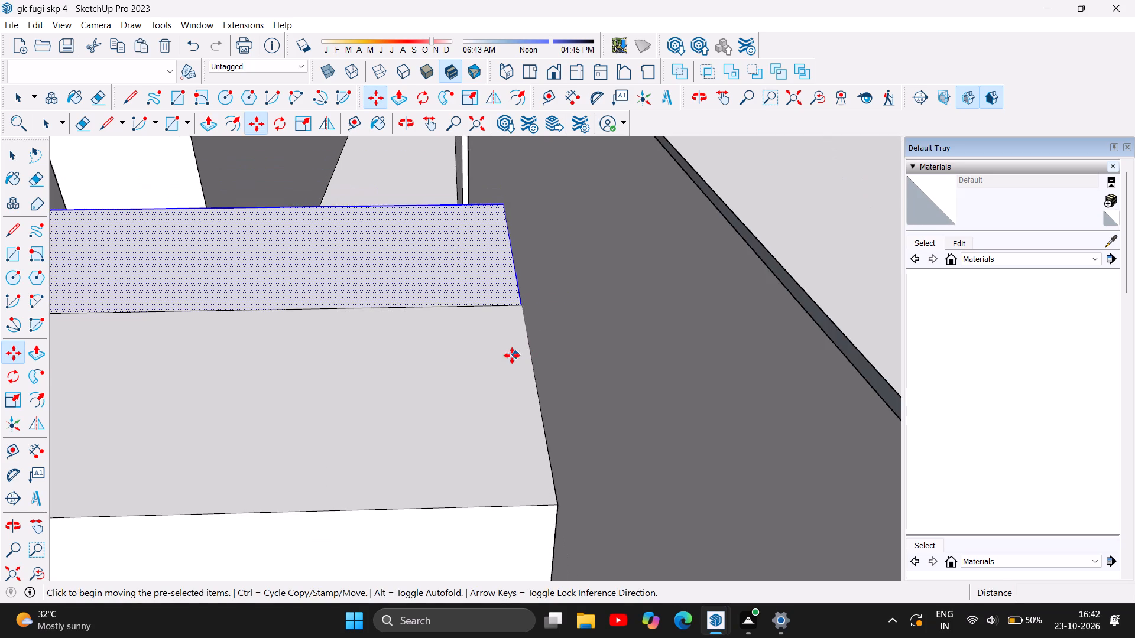
scroll(512, 356, down, 9)
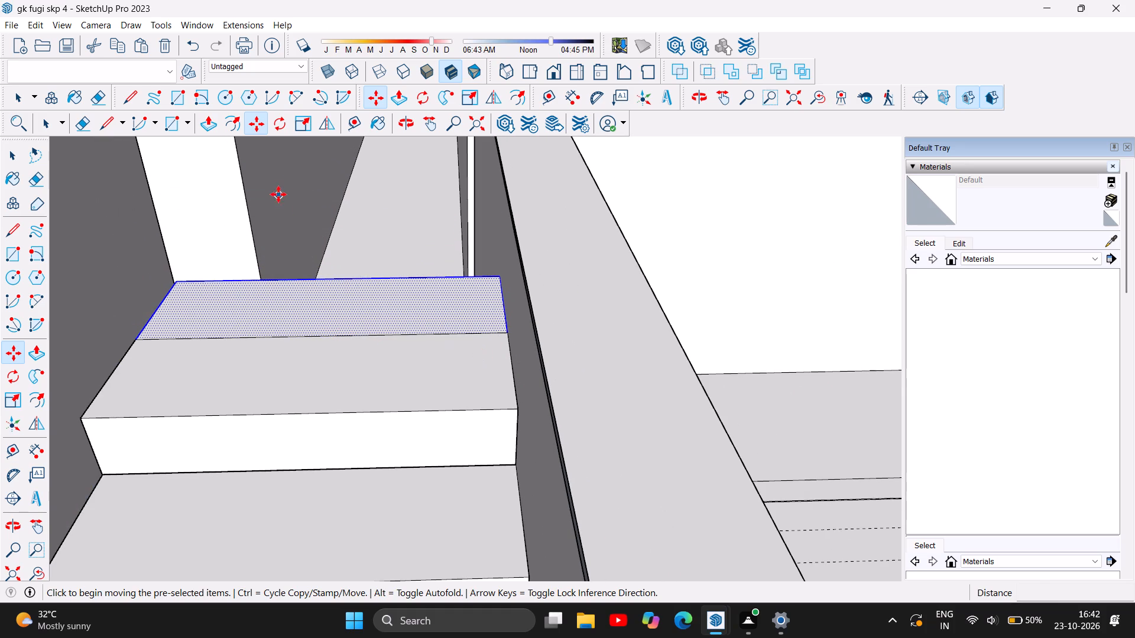
click(209, 124)
click(262, 295)
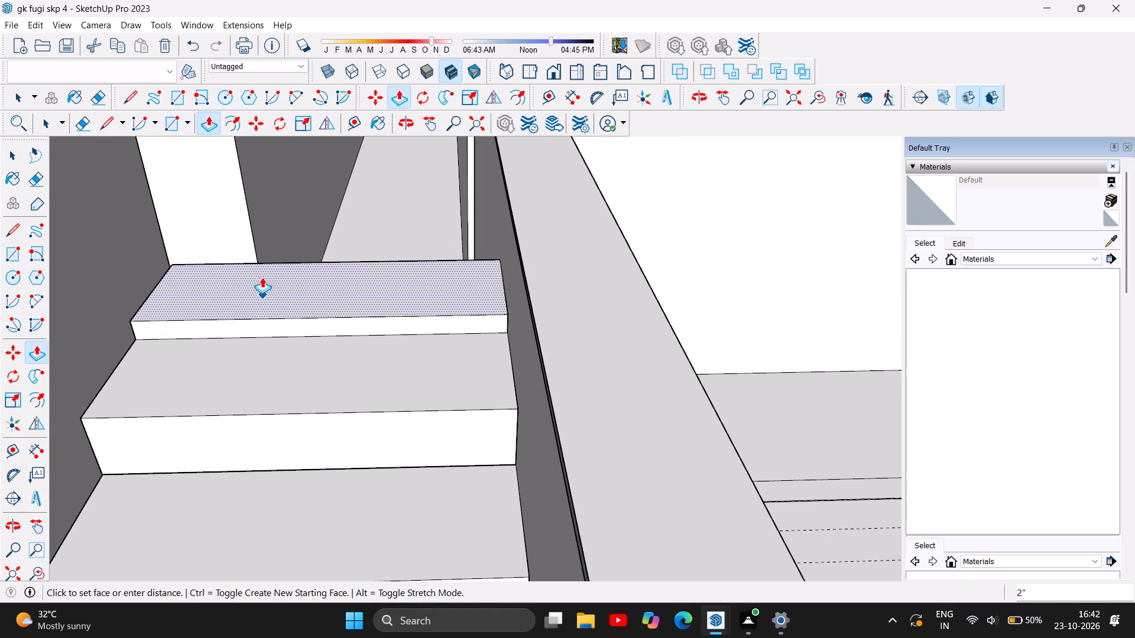
key(6)
key(Return)
Paste one more tread face behind the current top step, snapping it to that step's rear corner.
scroll(322, 318, down, 6)
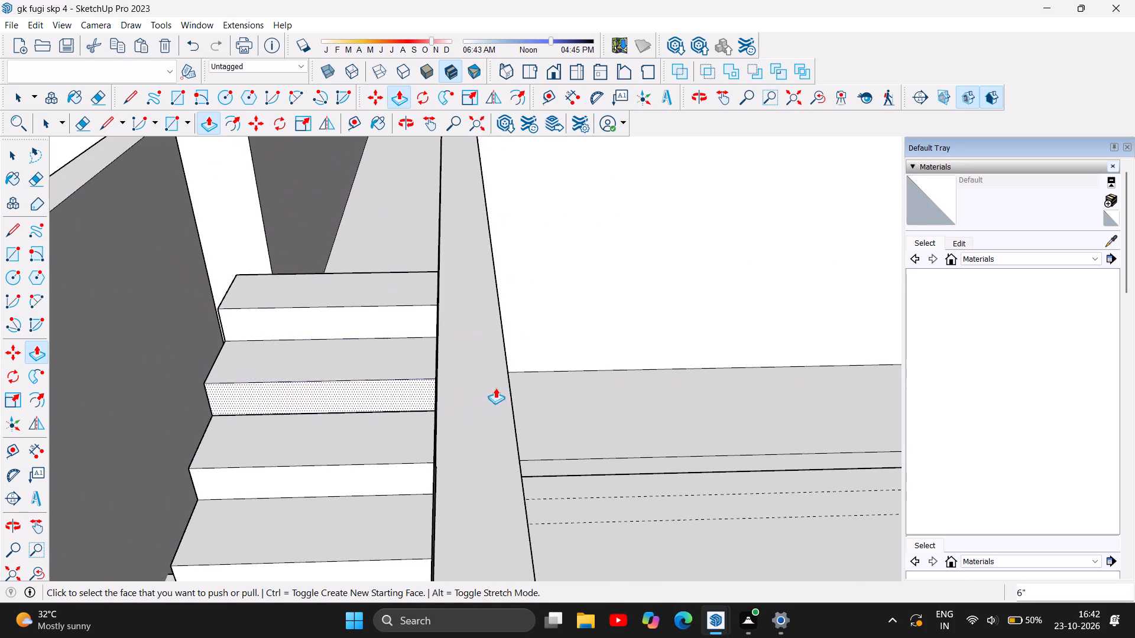
scroll(706, 289, down, 5)
scroll(398, 301, down, 6)
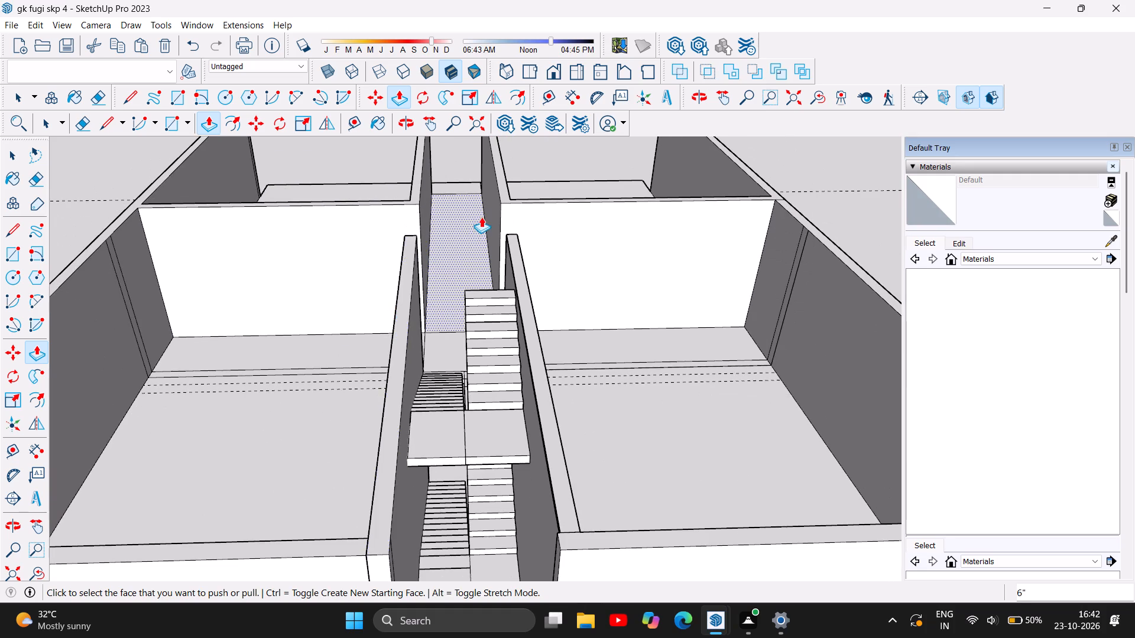
scroll(471, 219, down, 5)
scroll(487, 250, up, 2)
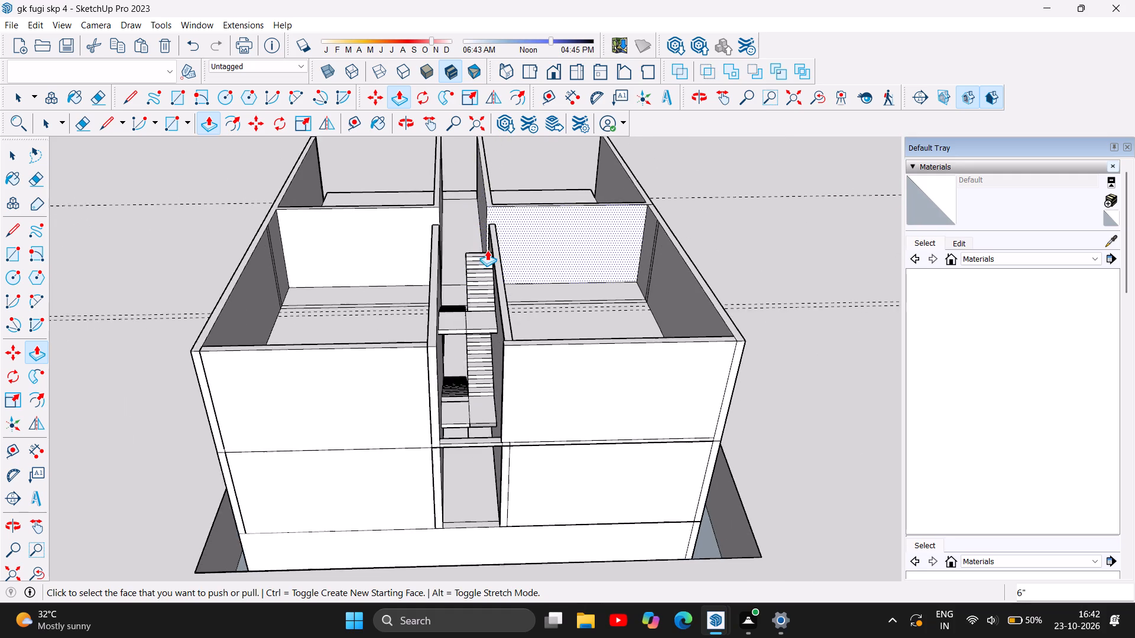
scroll(487, 250, up, 12)
scroll(457, 293, up, 4)
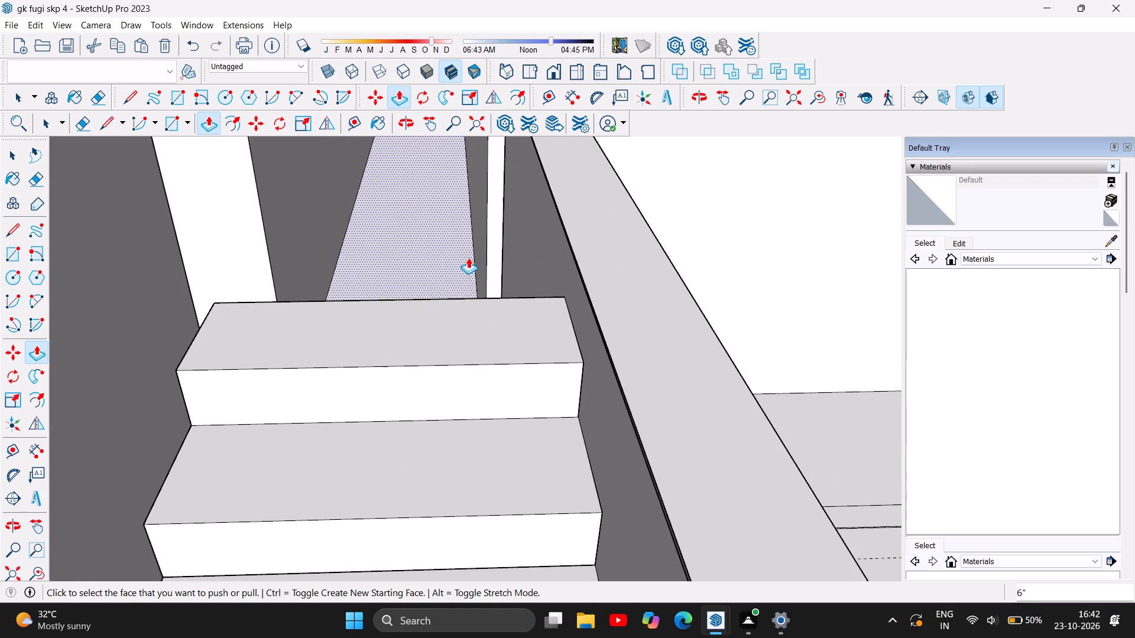
scroll(468, 258, up, 1)
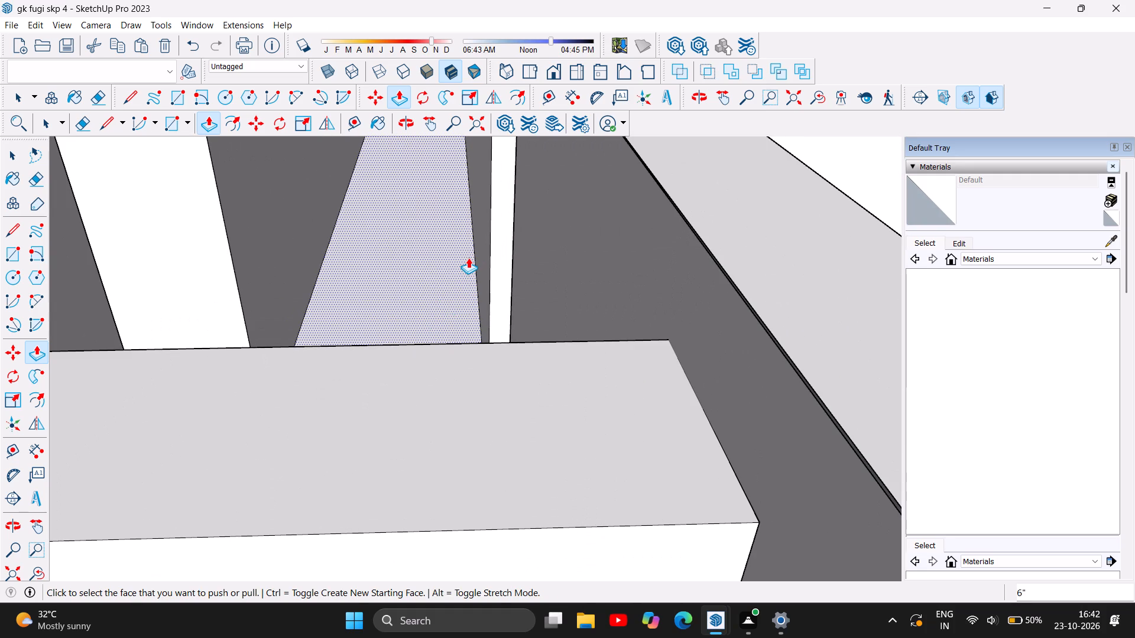
key(ctrl+v)
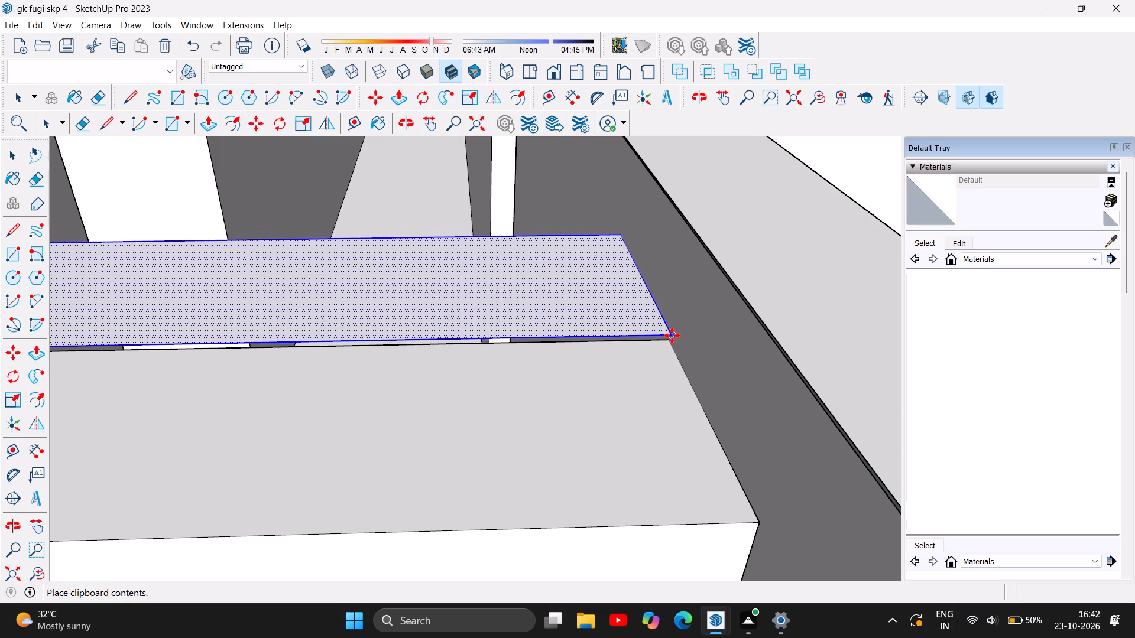
scroll(671, 337, up, 1)
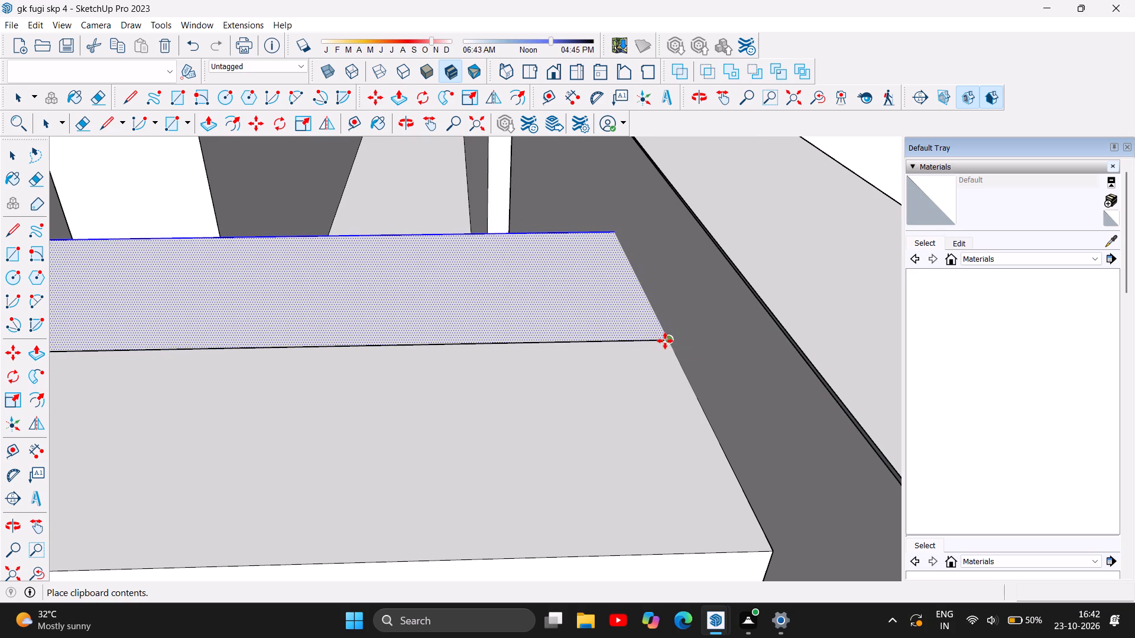
click(667, 341)
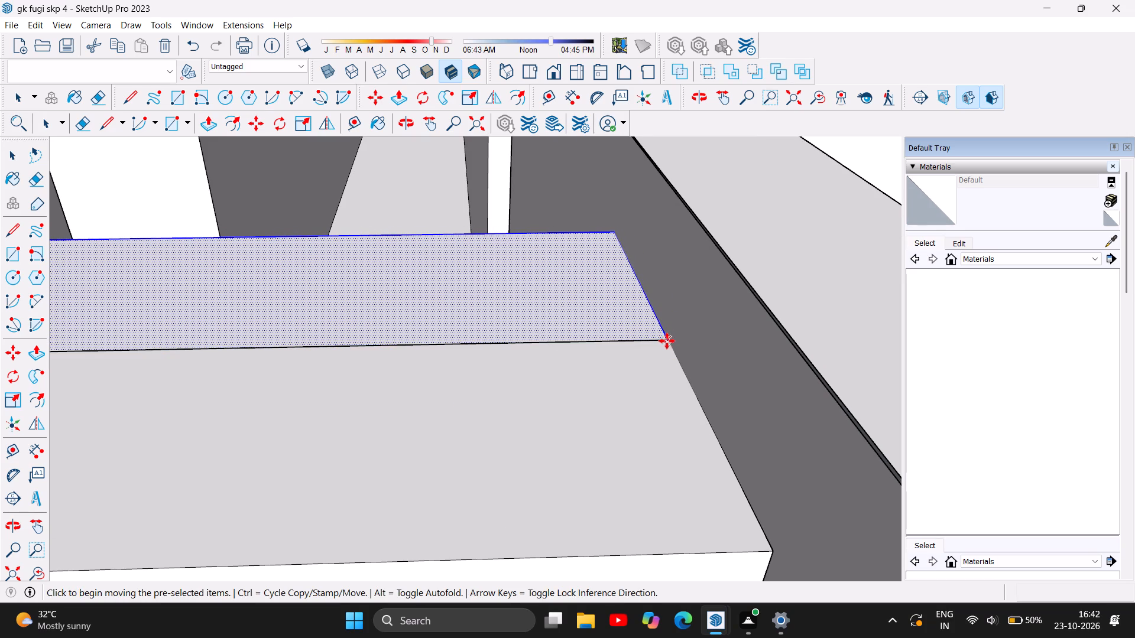
Push/Pull this last pasted tread face up by 6" into a step.
click(203, 125)
click(252, 272)
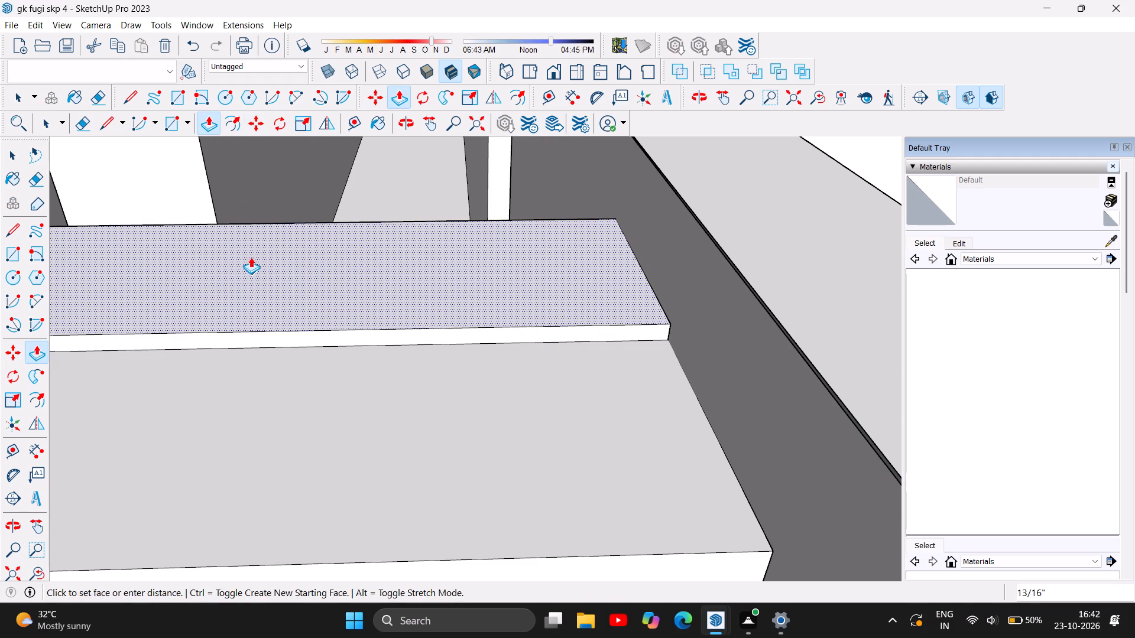
key(6)
key(Return)
Examine the whole two-storey building and its staircase from behind, the sides, the front and inside the central corridor.
scroll(353, 308, down, 5)
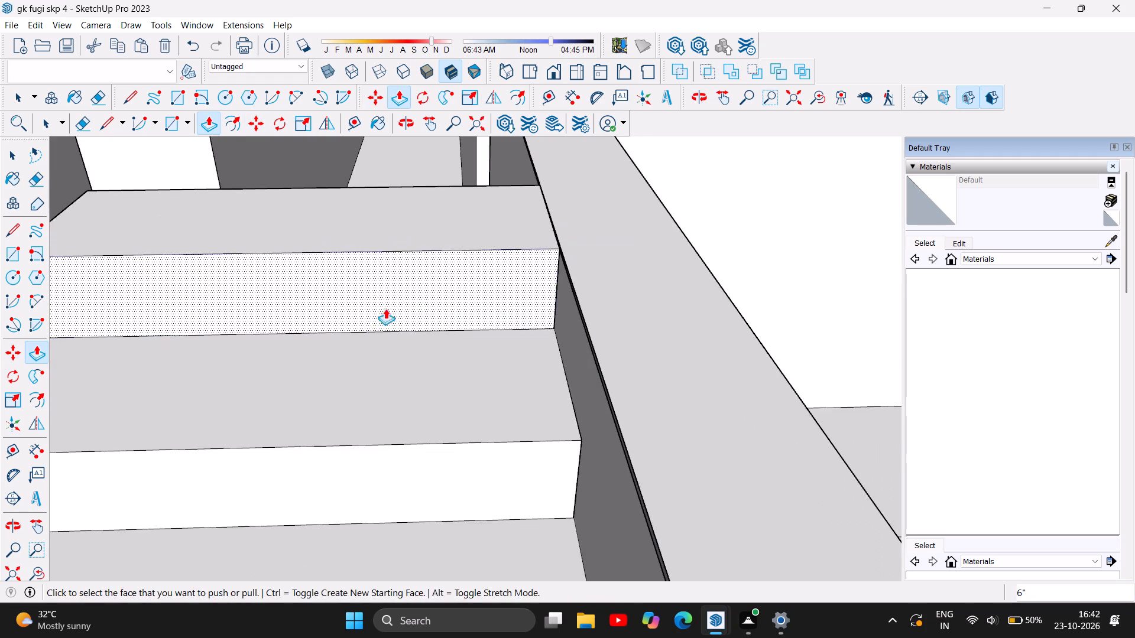
scroll(422, 307, down, 7)
scroll(539, 294, down, 20)
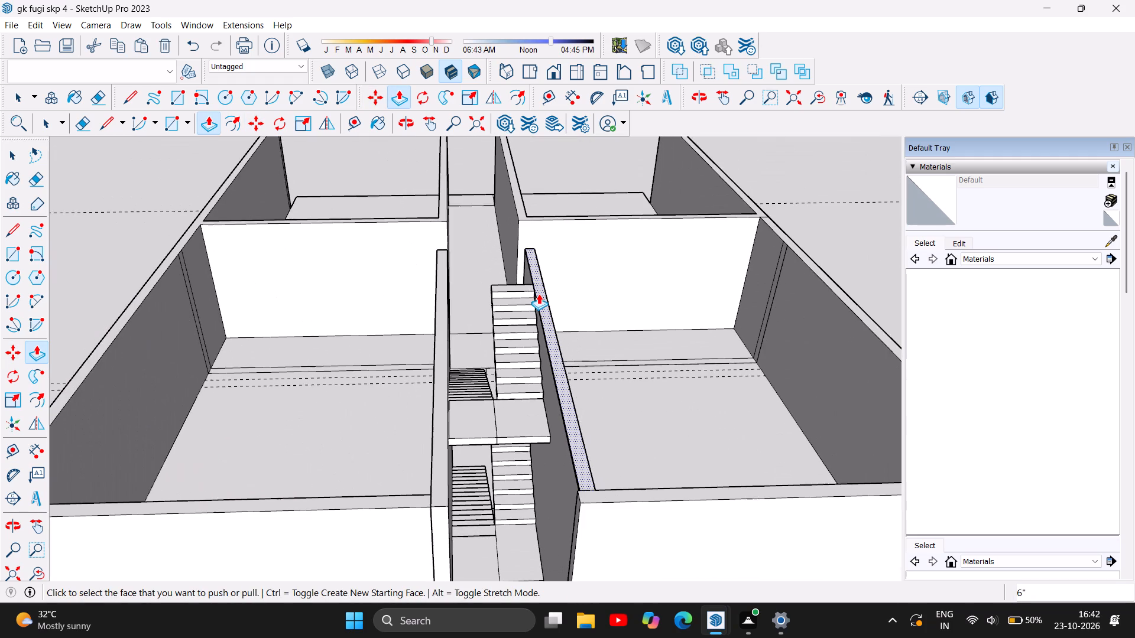
scroll(523, 271, down, 10)
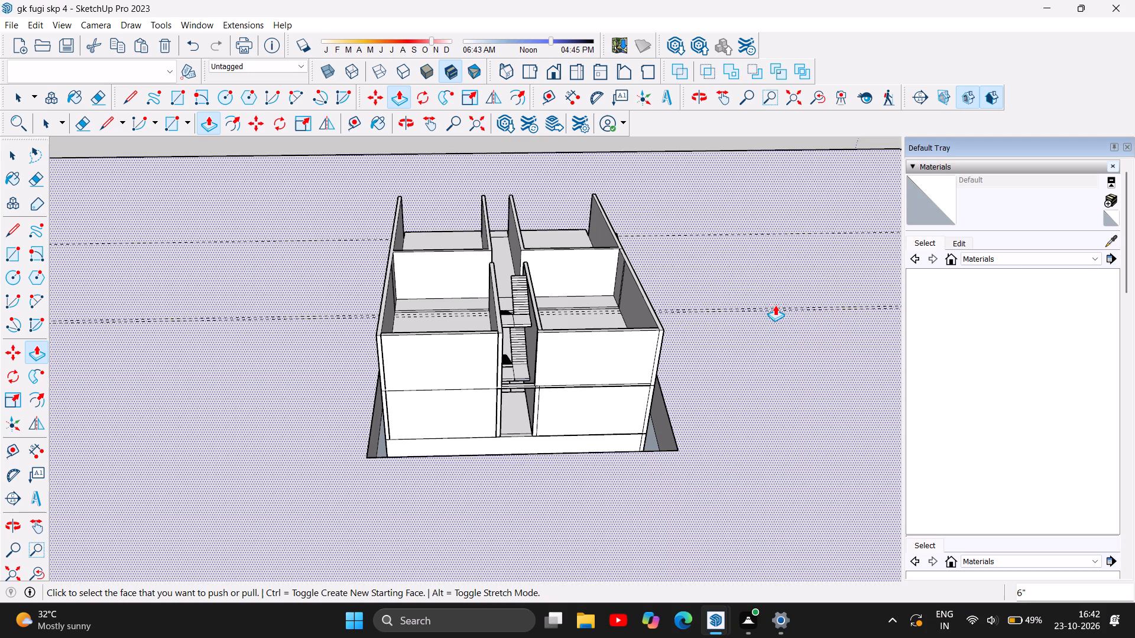
click(406, 125)
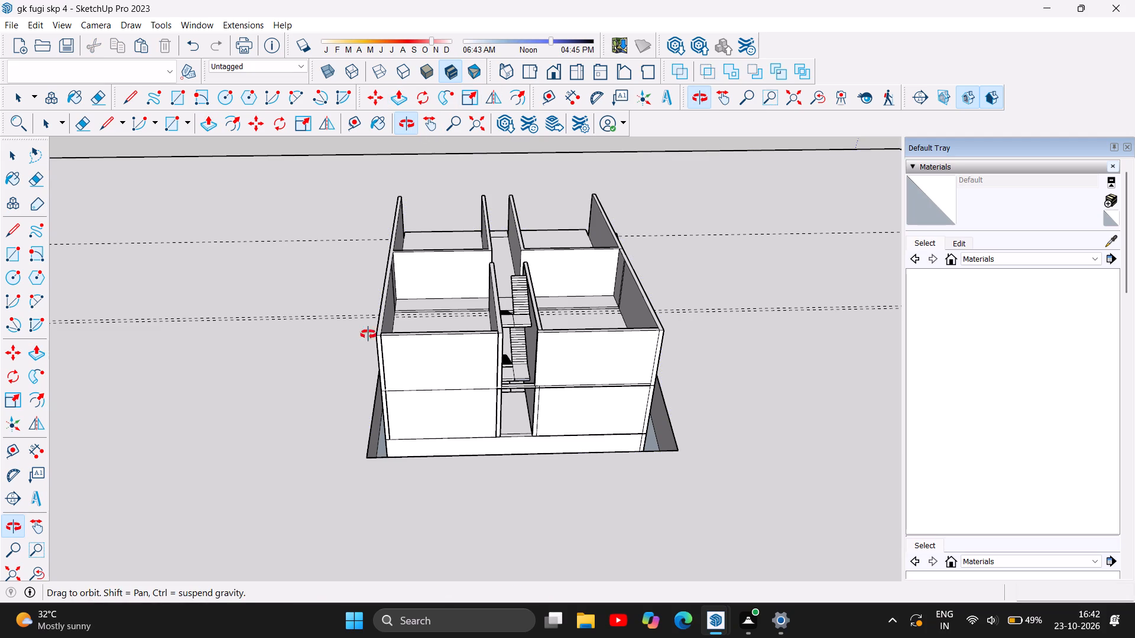
drag(333, 351, 585, 260)
drag(277, 287, 608, 307)
drag(235, 362, 533, 336)
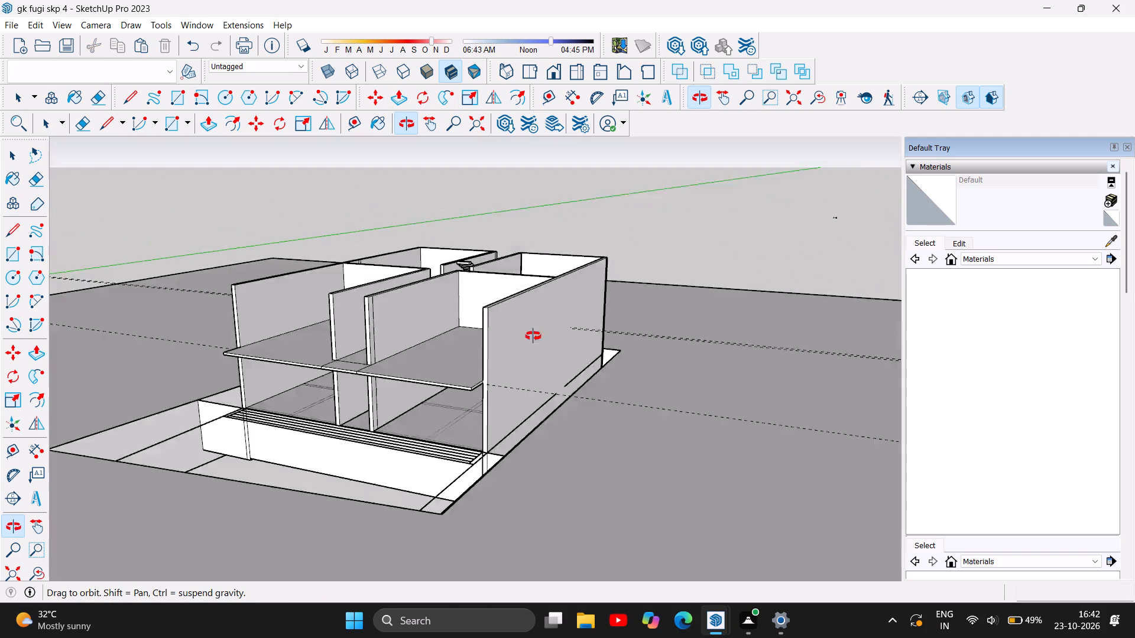
drag(533, 336, 585, 326)
drag(513, 339, 466, 305)
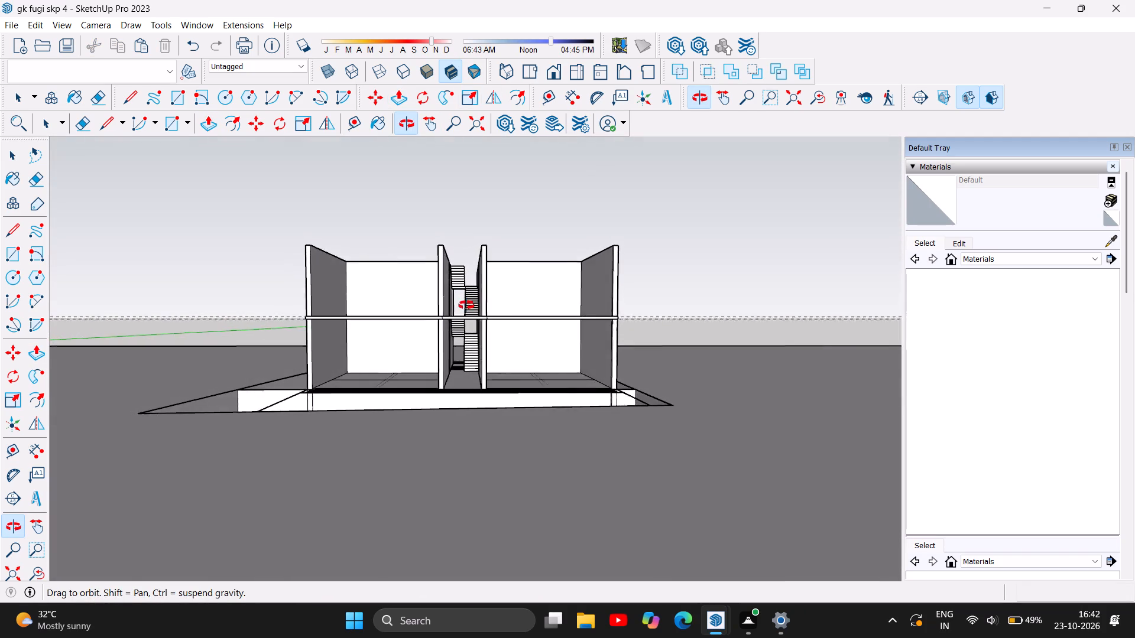
drag(466, 305, 407, 356)
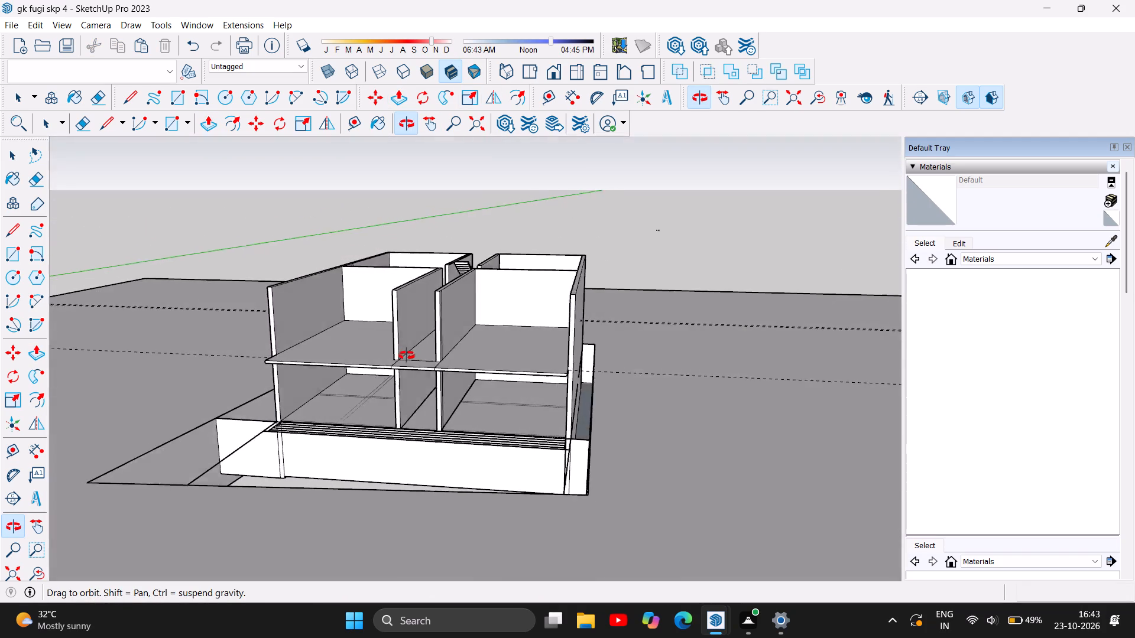
drag(407, 356, 737, 324)
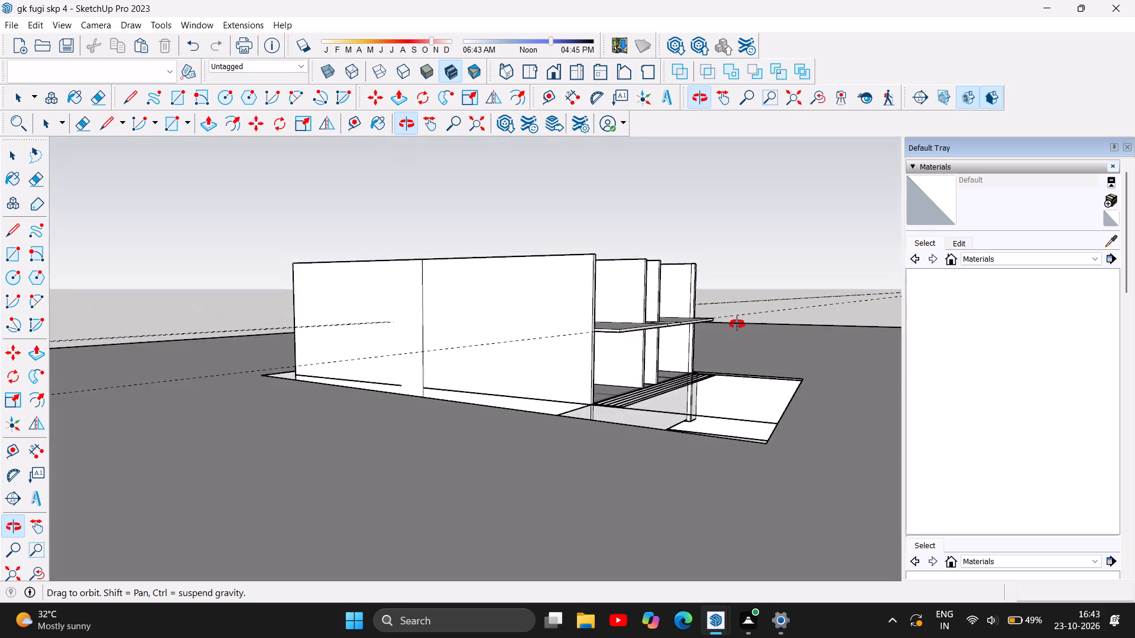
drag(737, 324, 473, 336)
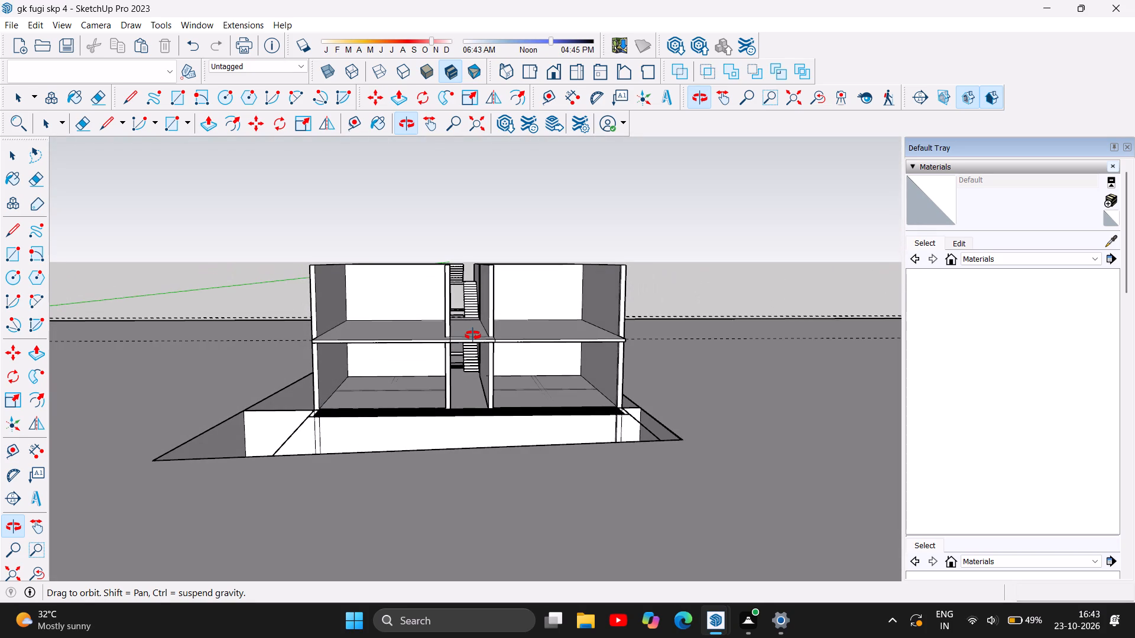
scroll(474, 367, up, 8)
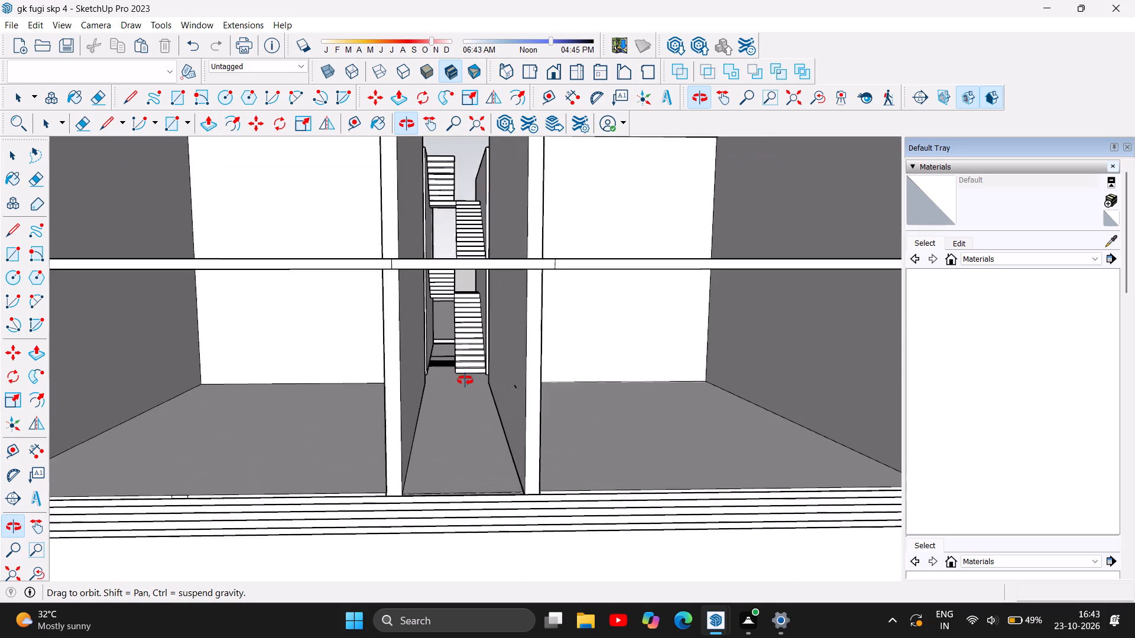
scroll(465, 380, up, 4)
scroll(468, 331, up, 5)
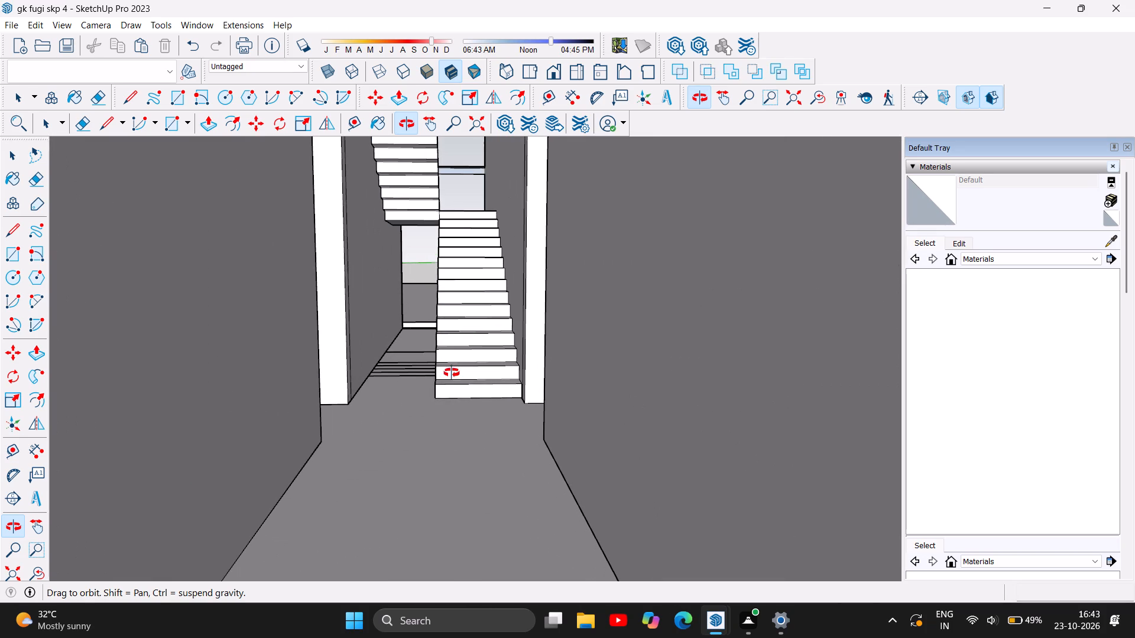
scroll(446, 369, down, 15)
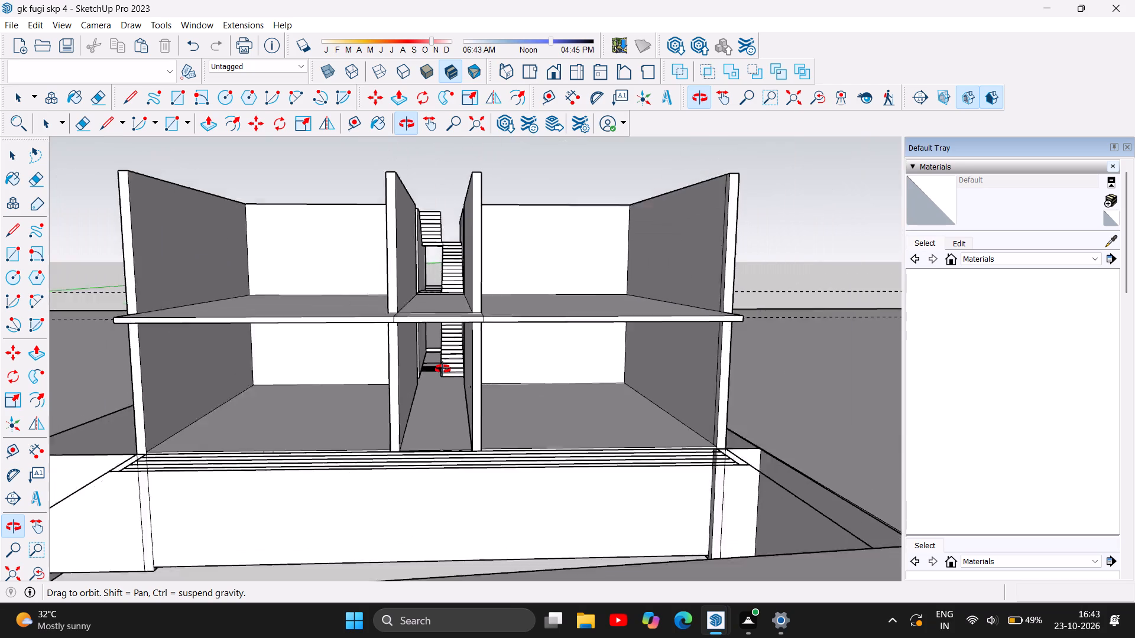
scroll(443, 369, down, 4)
drag(447, 383, 567, 383)
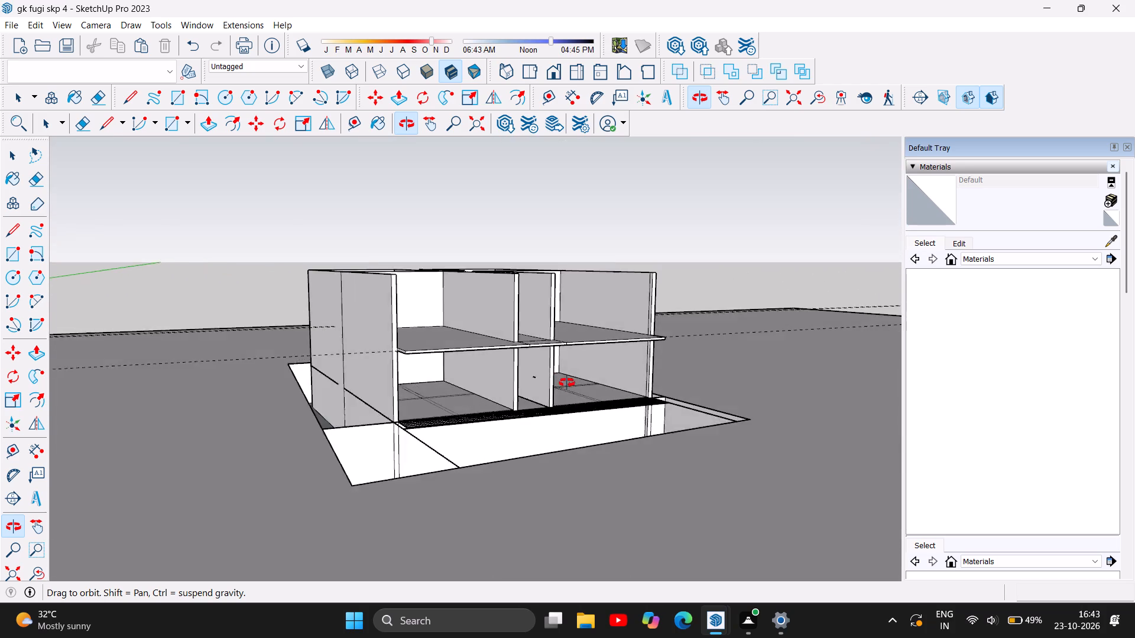
drag(567, 383, 425, 390)
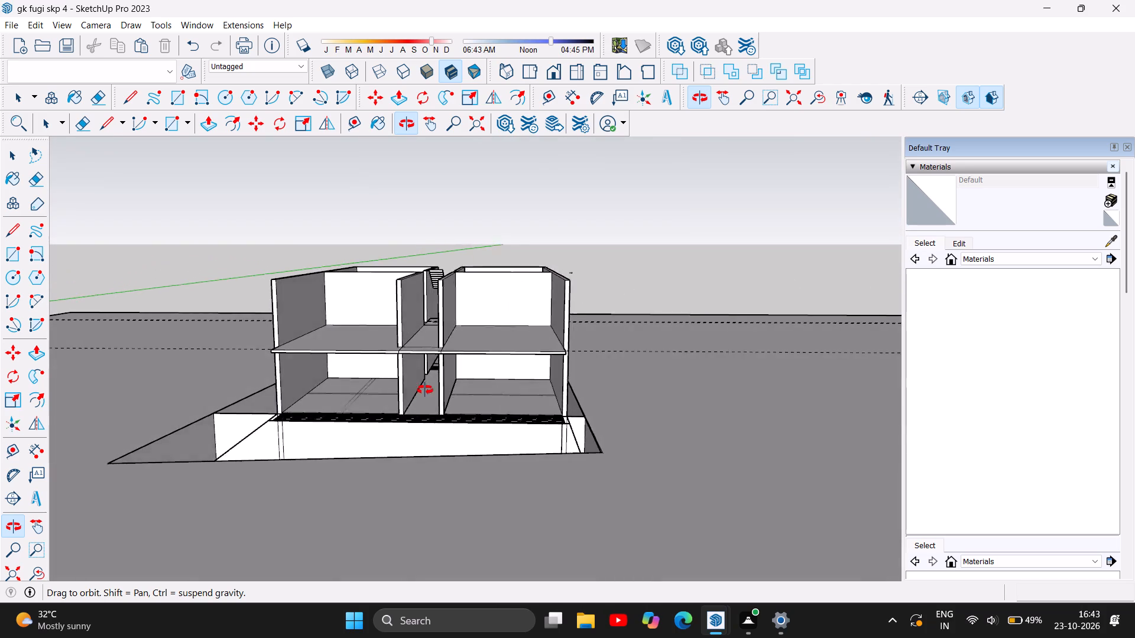
drag(425, 390, 452, 476)
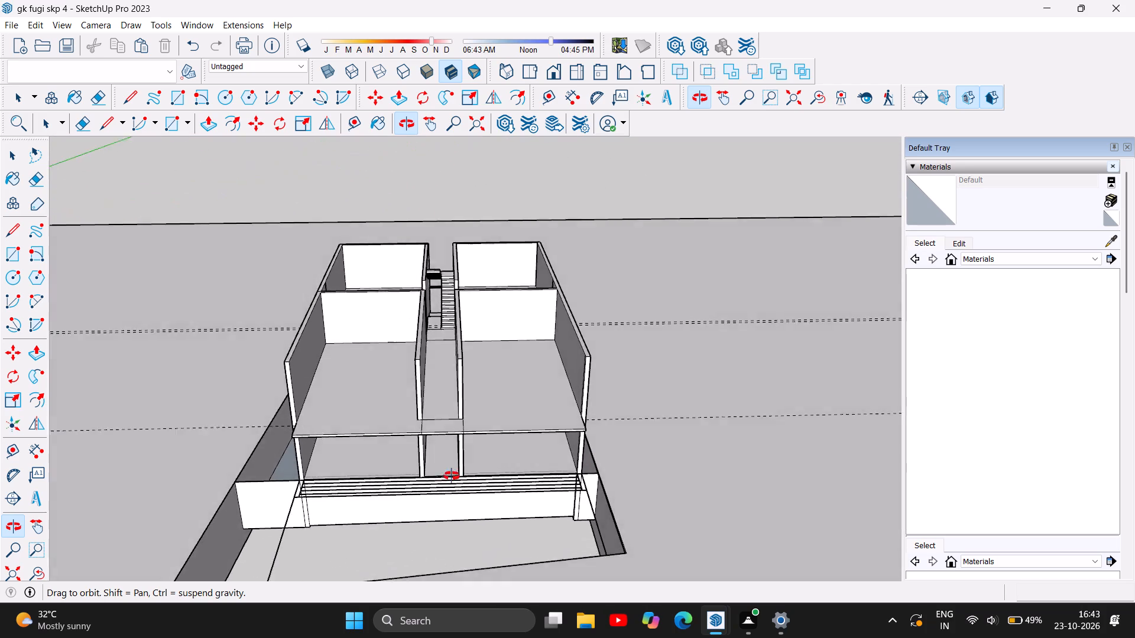
Examine the two-storey building from the front, above and the sides, checking the upper-floor rooms, corridor and staircase.
drag(452, 476, 339, 500)
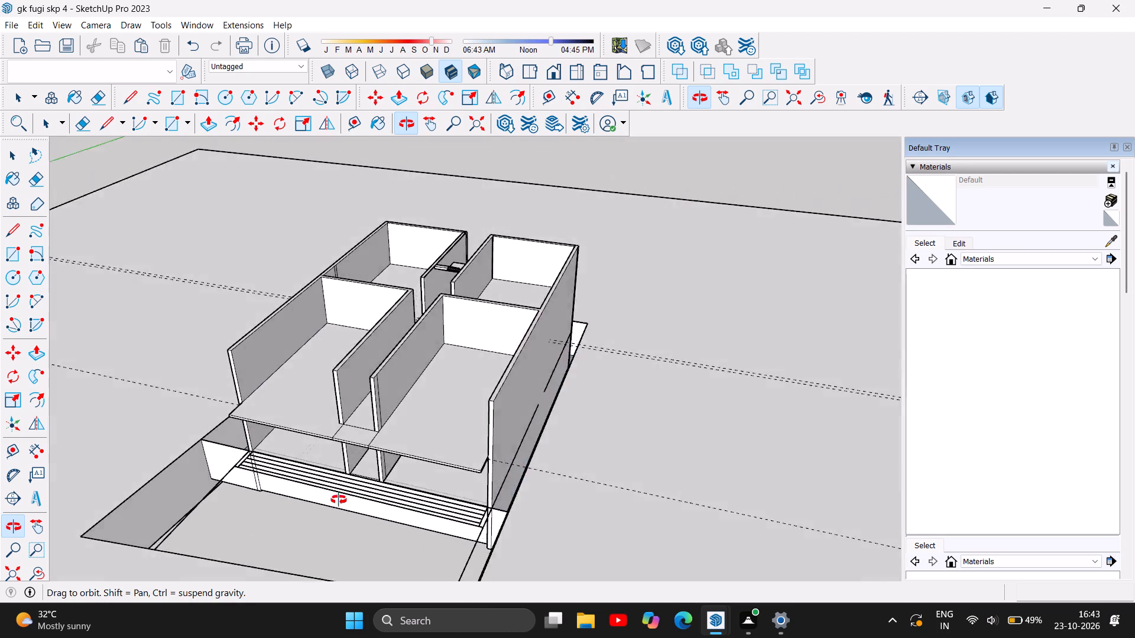
drag(339, 500, 468, 448)
drag(460, 443, 446, 406)
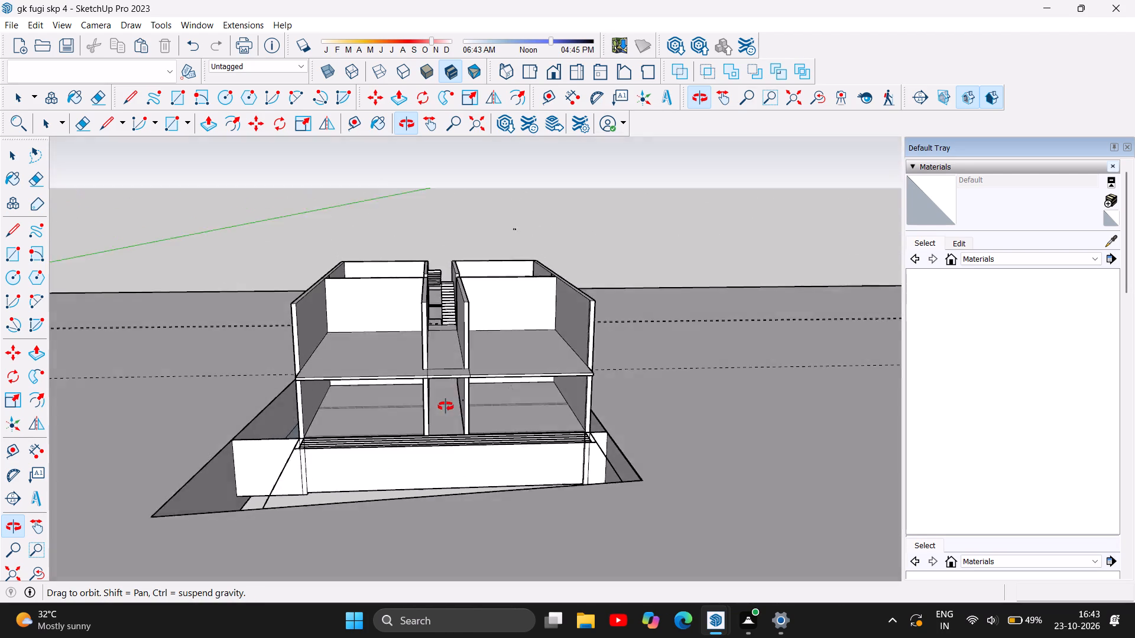
drag(446, 406, 440, 547)
drag(424, 390, 400, 525)
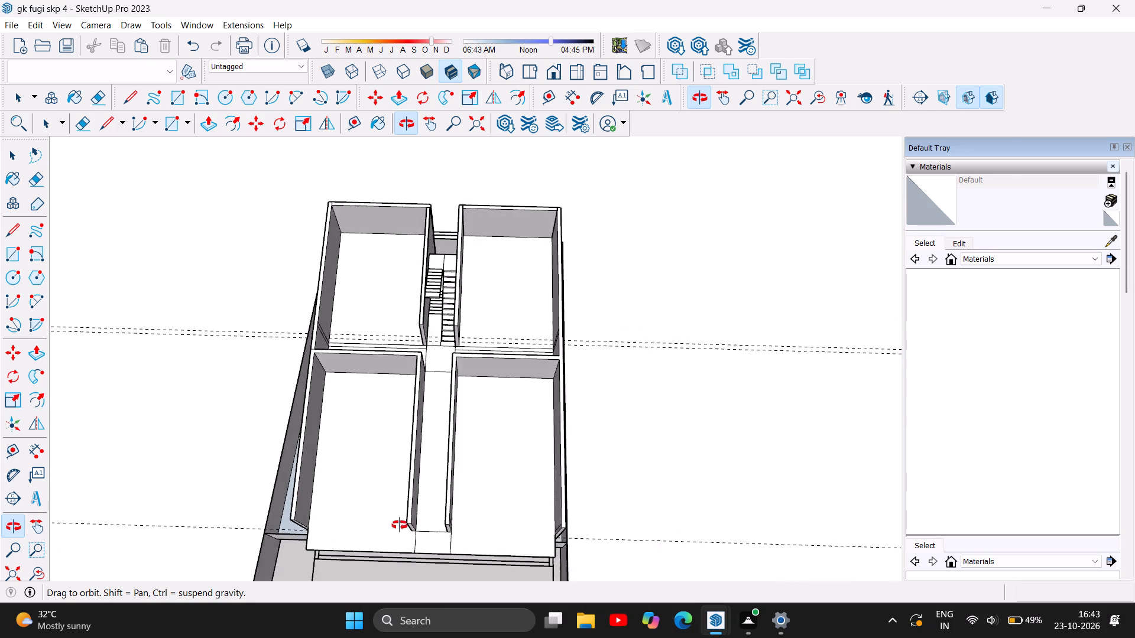
drag(400, 525, 349, 520)
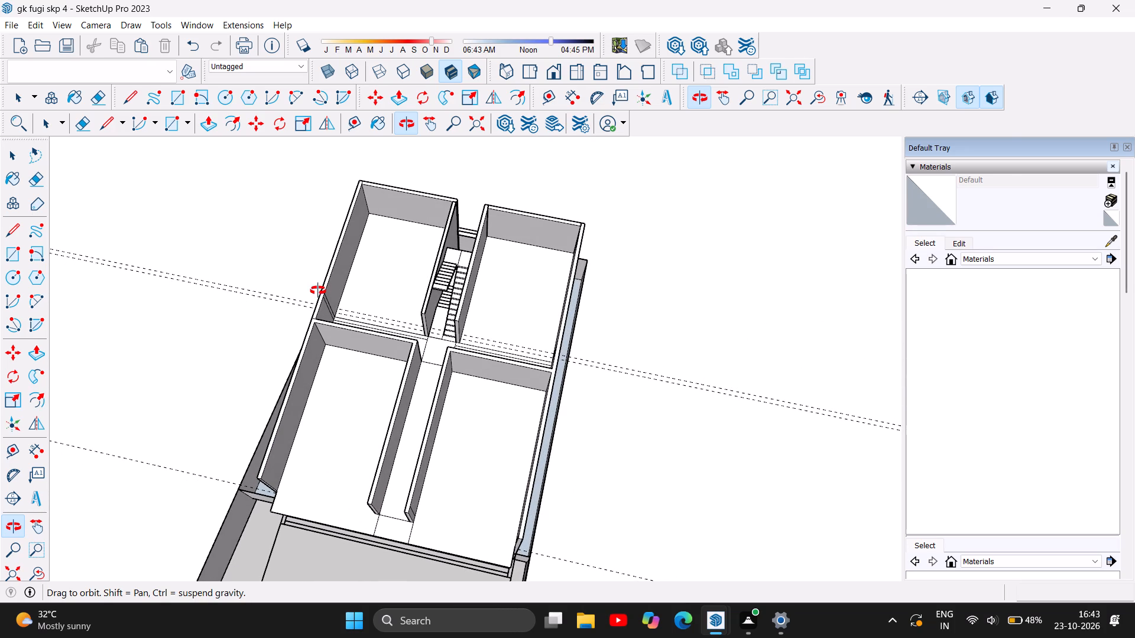
drag(329, 263, 413, 401)
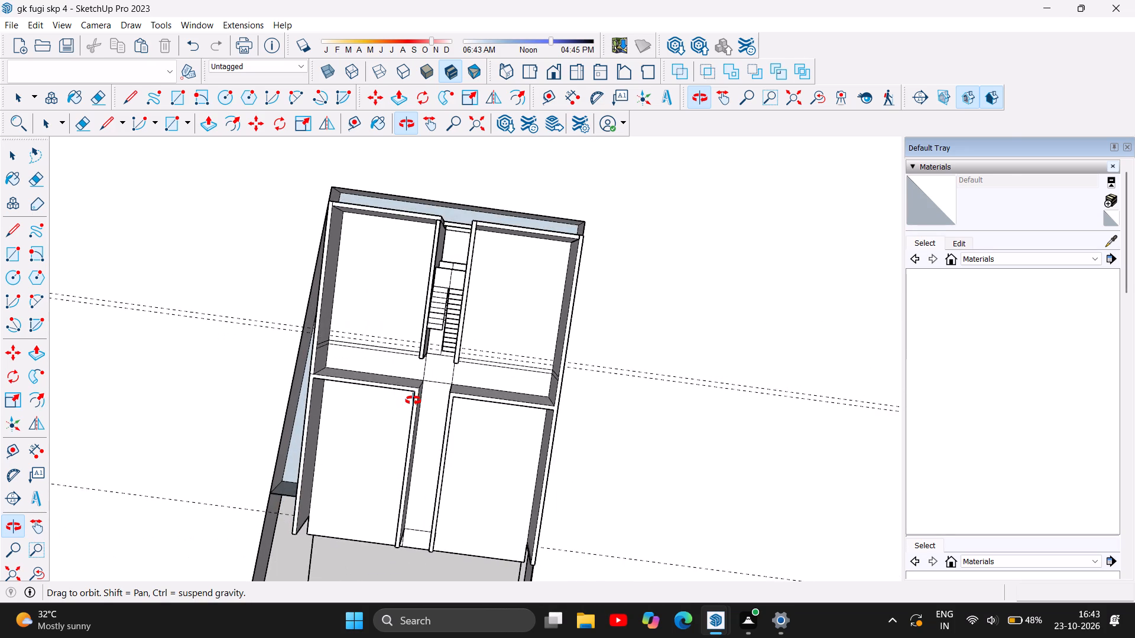
drag(413, 401, 443, 396)
drag(385, 360, 433, 348)
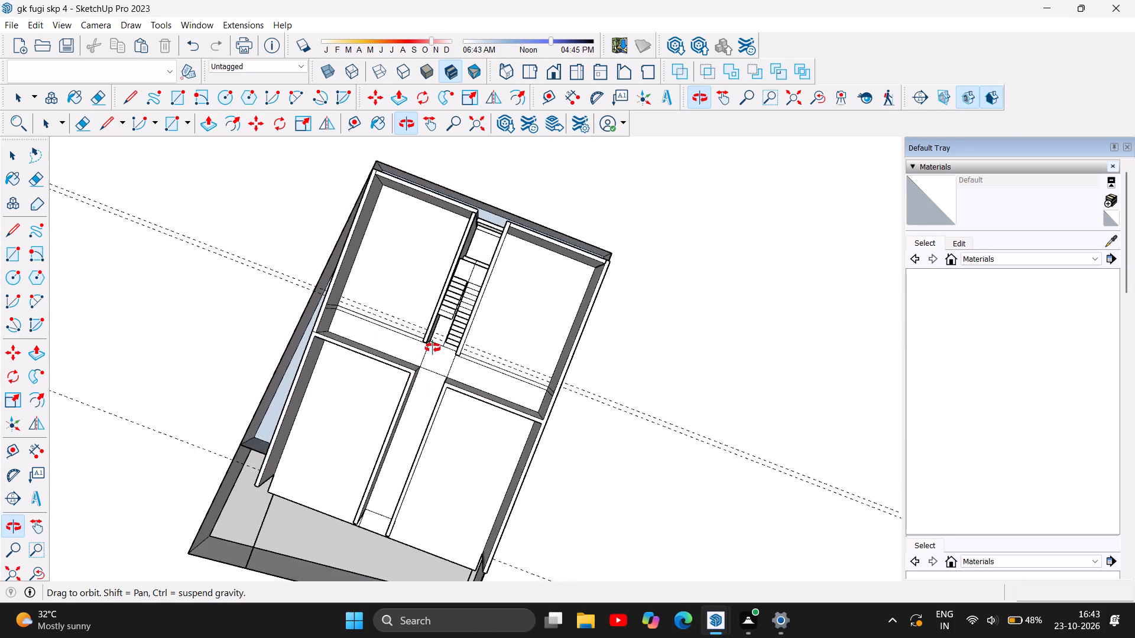
drag(433, 348, 582, 251)
drag(334, 360, 479, 352)
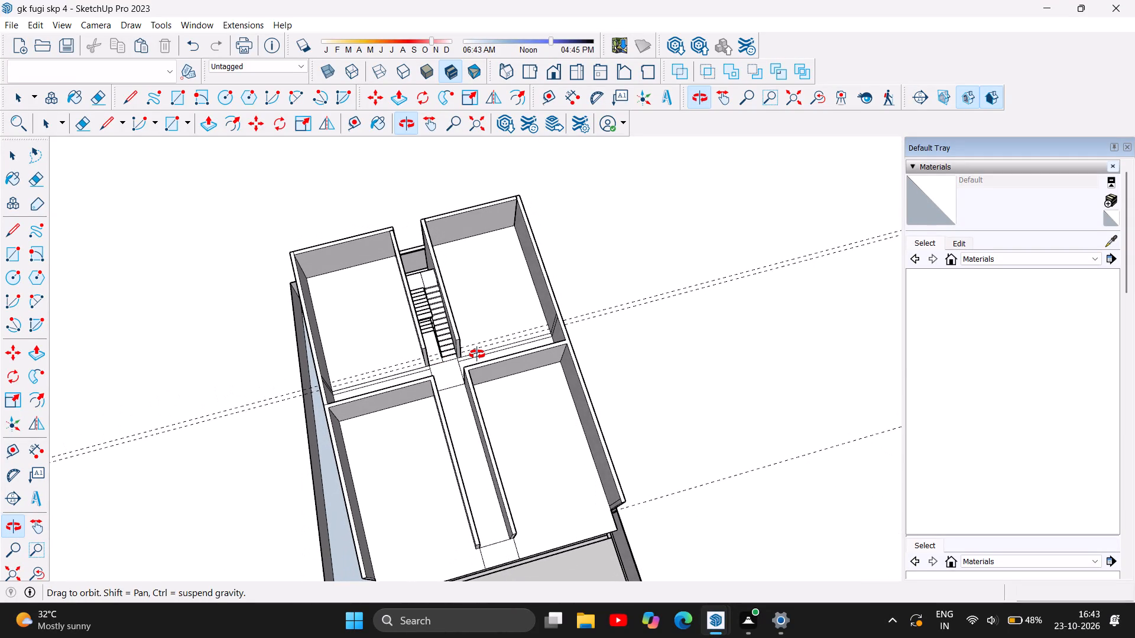
drag(317, 375, 566, 327)
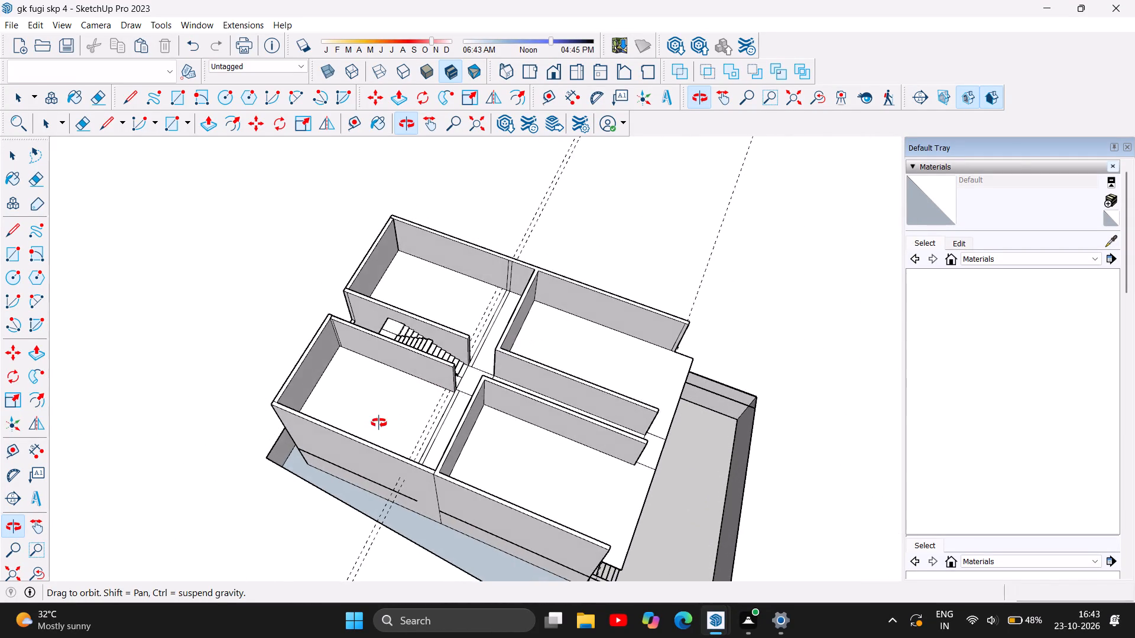
drag(379, 423, 479, 412)
Delete the two leftover vertical edges on the inner face of the upper floor's far outer wall.
scroll(459, 442, up, 6)
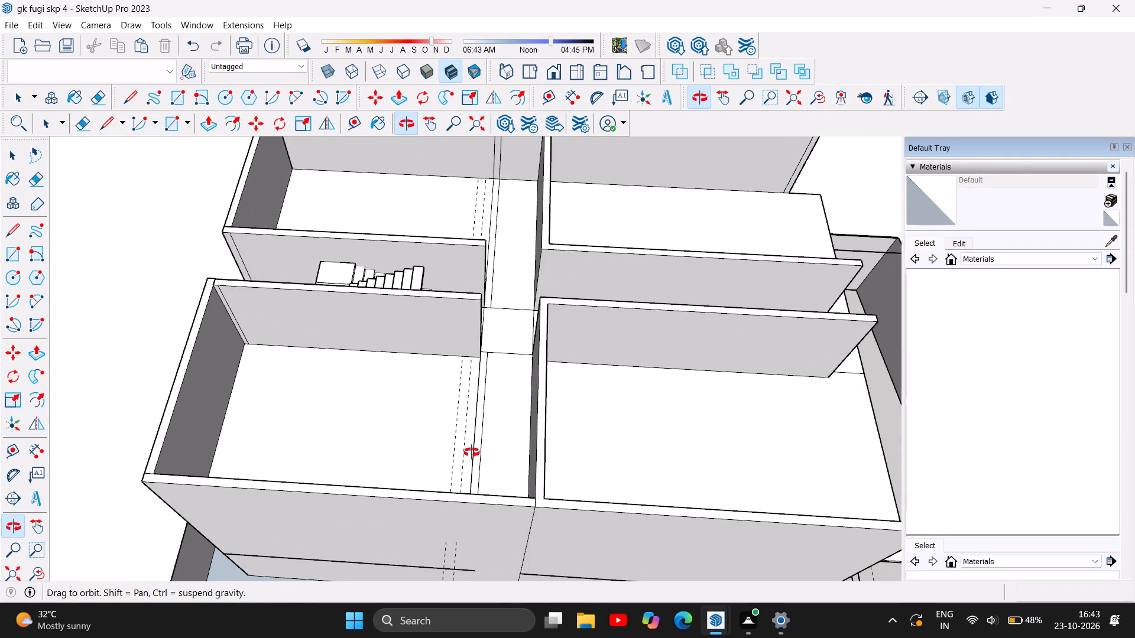
drag(472, 453, 461, 552)
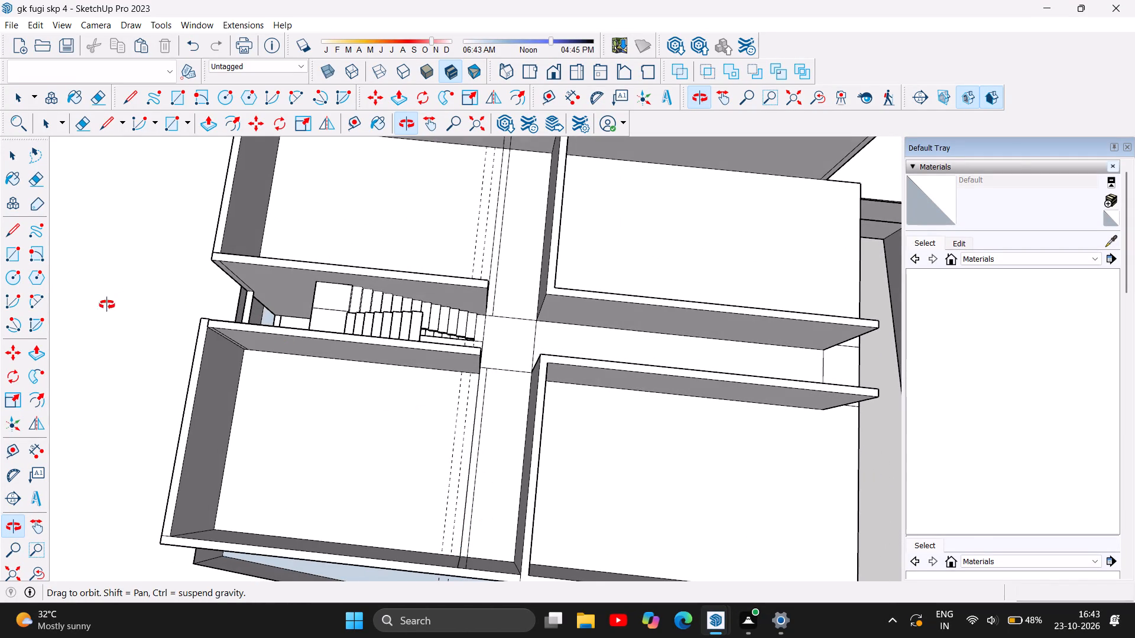
drag(511, 475, 520, 406)
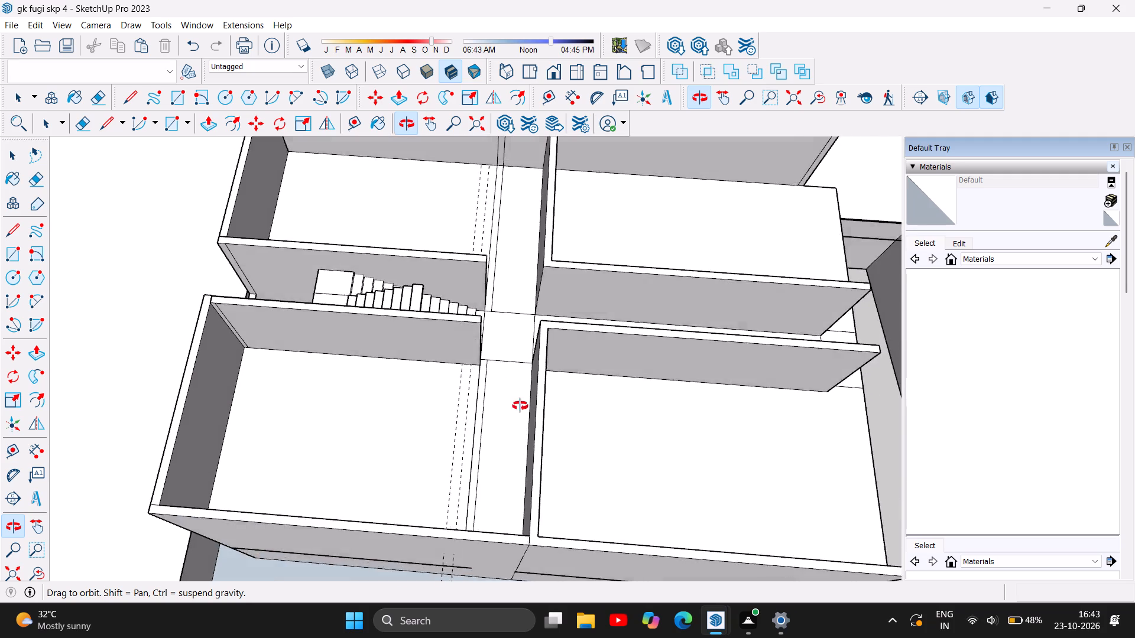
drag(520, 406, 536, 356)
scroll(497, 364, down, 5)
scroll(505, 250, up, 2)
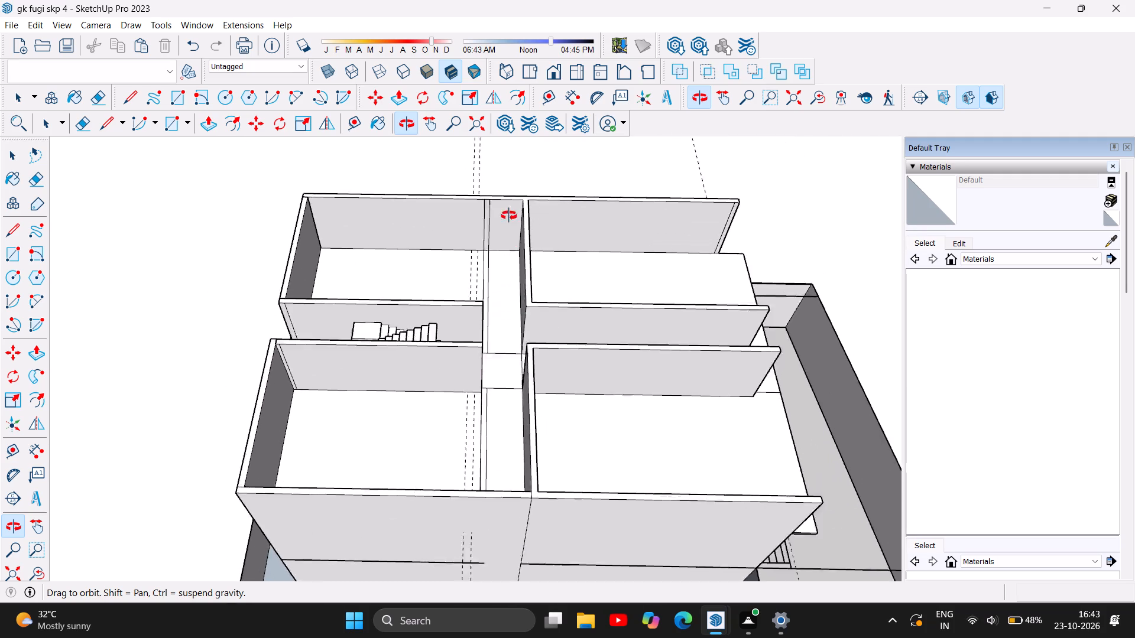
scroll(509, 216, up, 4)
click(9, 157)
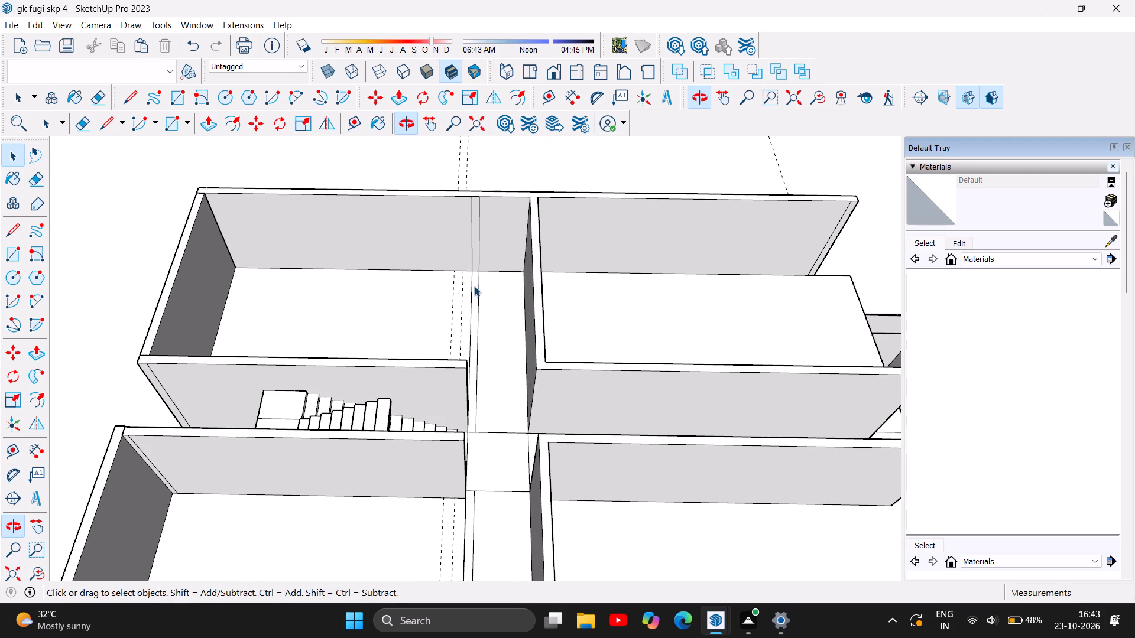
click(471, 240)
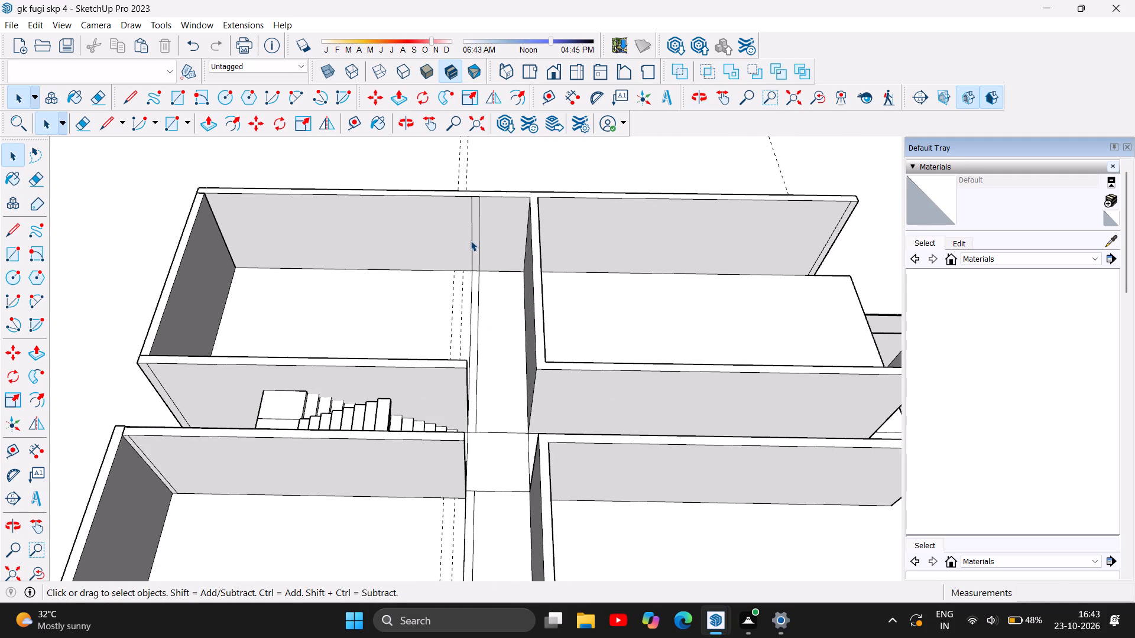
key(Delete)
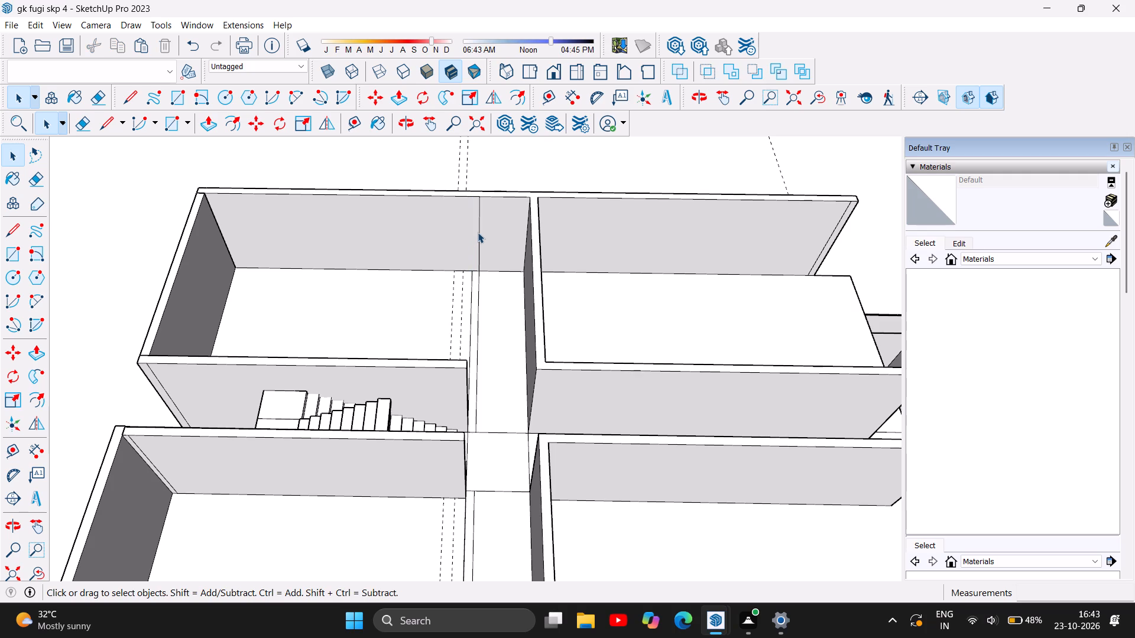
click(479, 230)
key(Delete)
Delete the matching pair of leftover edges on the inner face of the opposite upper-floor outer wall.
click(404, 119)
drag(513, 288, 219, 369)
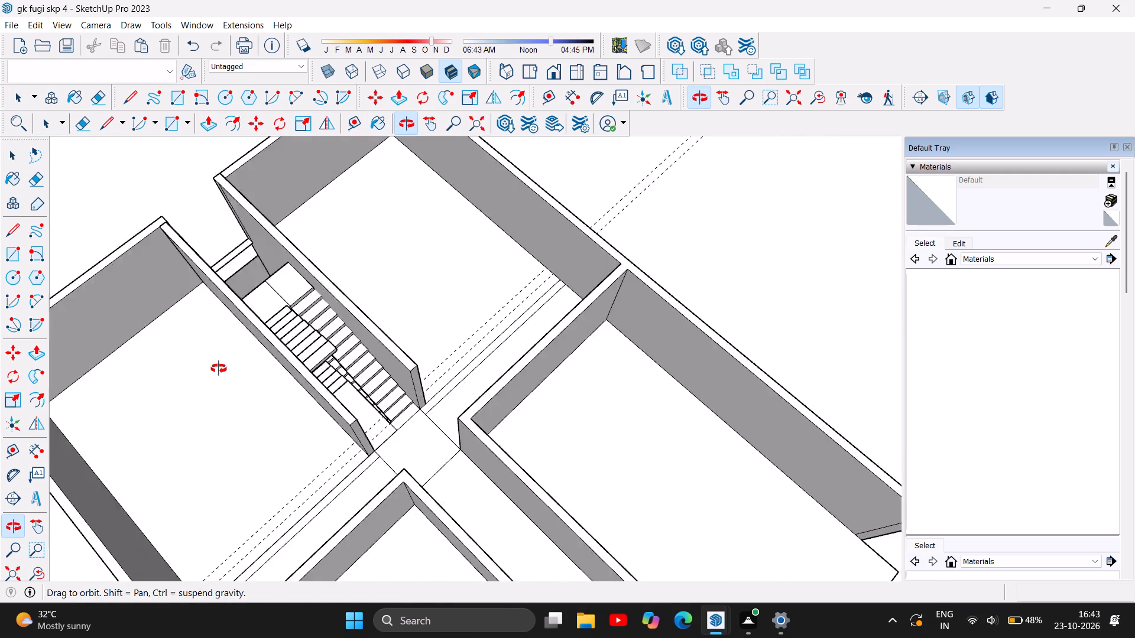
drag(219, 369, 194, 370)
drag(371, 308, 172, 359)
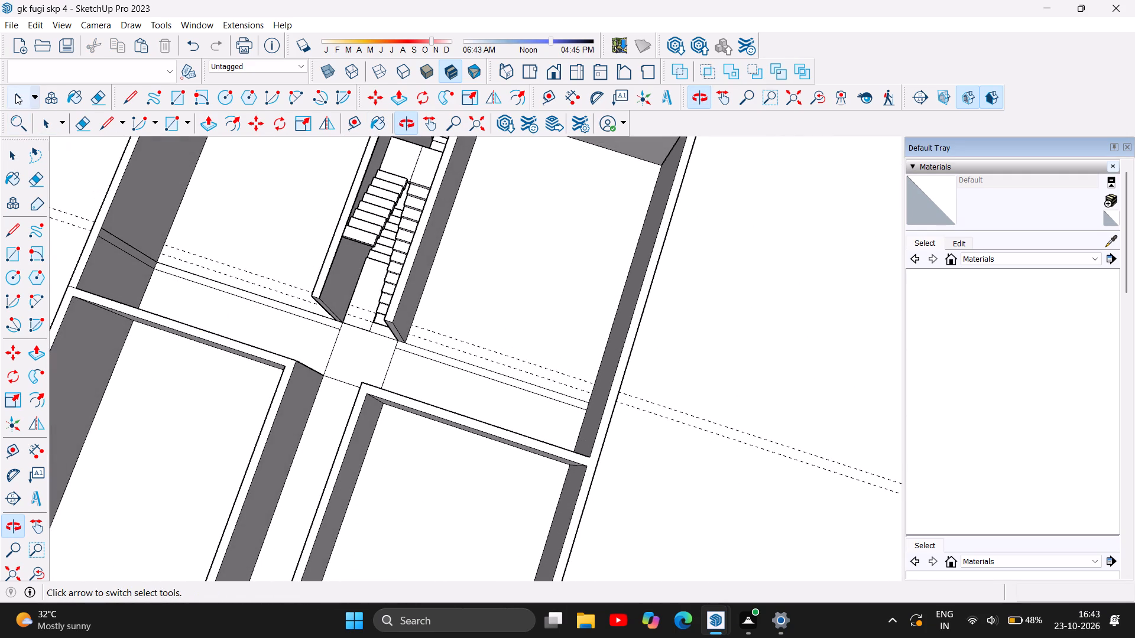
click(15, 94)
click(111, 236)
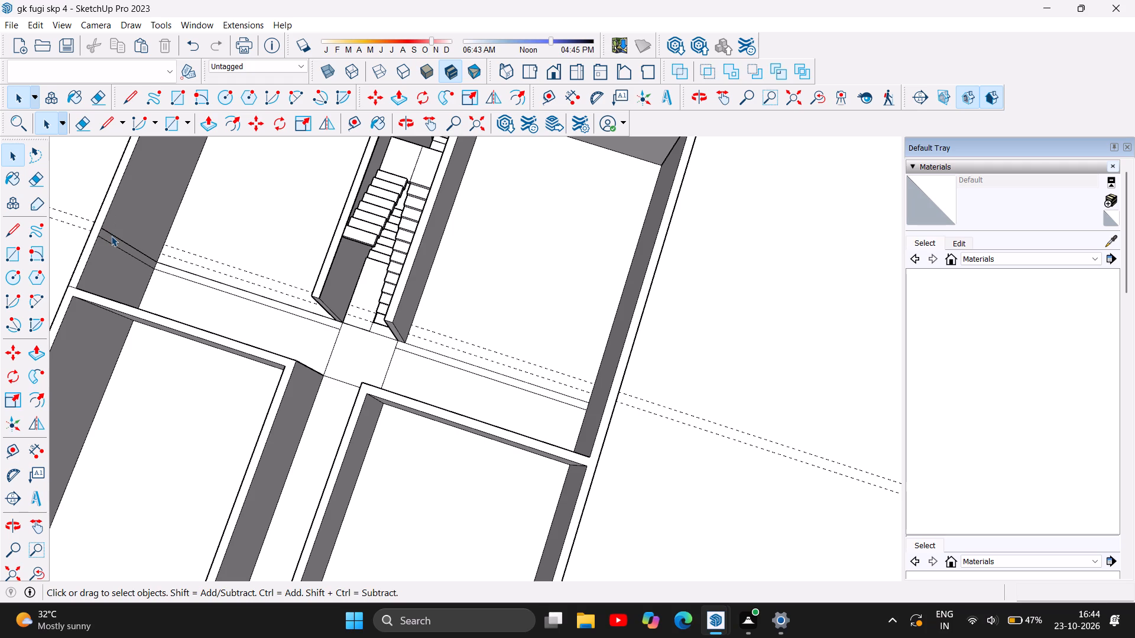
key(Delete)
click(121, 240)
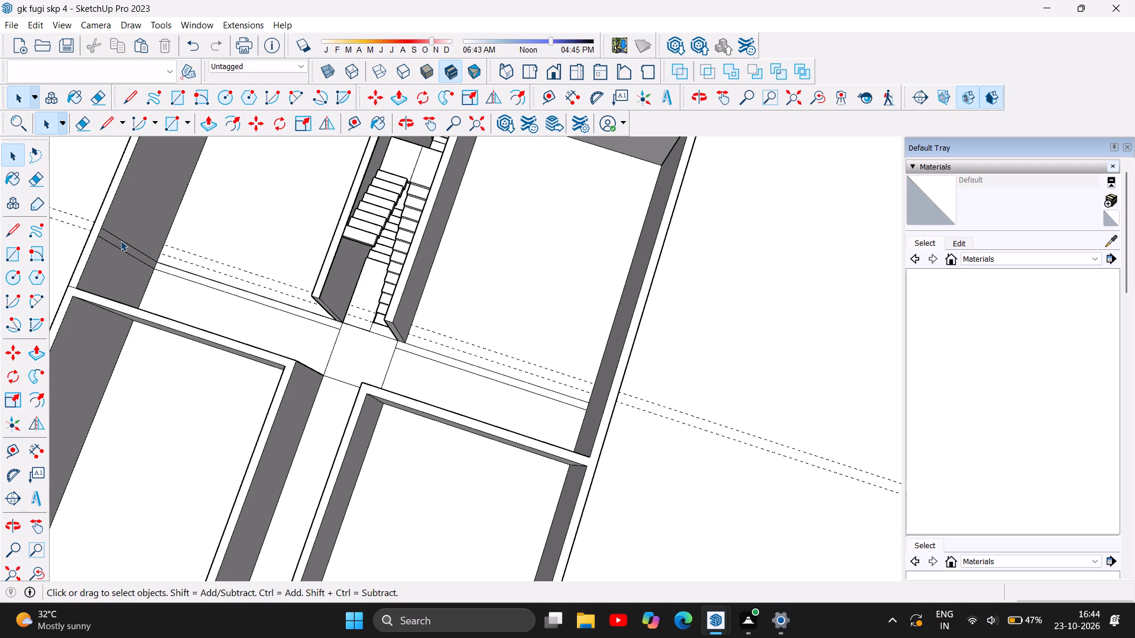
key(Delete)
click(114, 247)
key(Delete)
Draw a rectangle about 20' 5 3/4" by 8 15/16" over the floor strip between the outer wall and the stair wall's end.
scroll(316, 315, down, 5)
scroll(317, 320, up, 7)
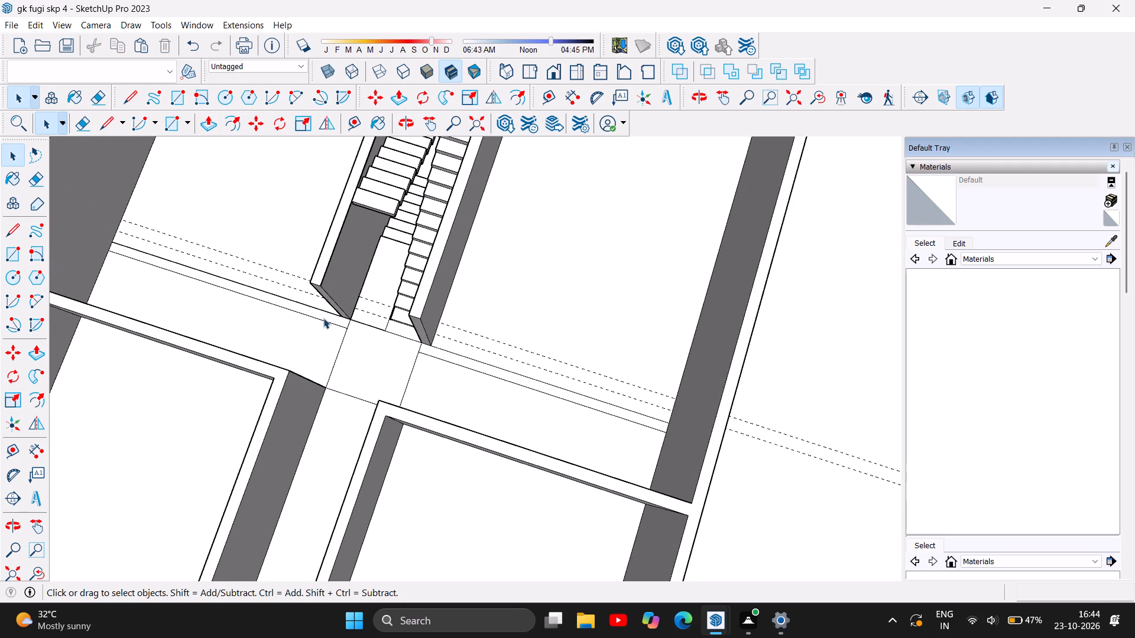
click(174, 102)
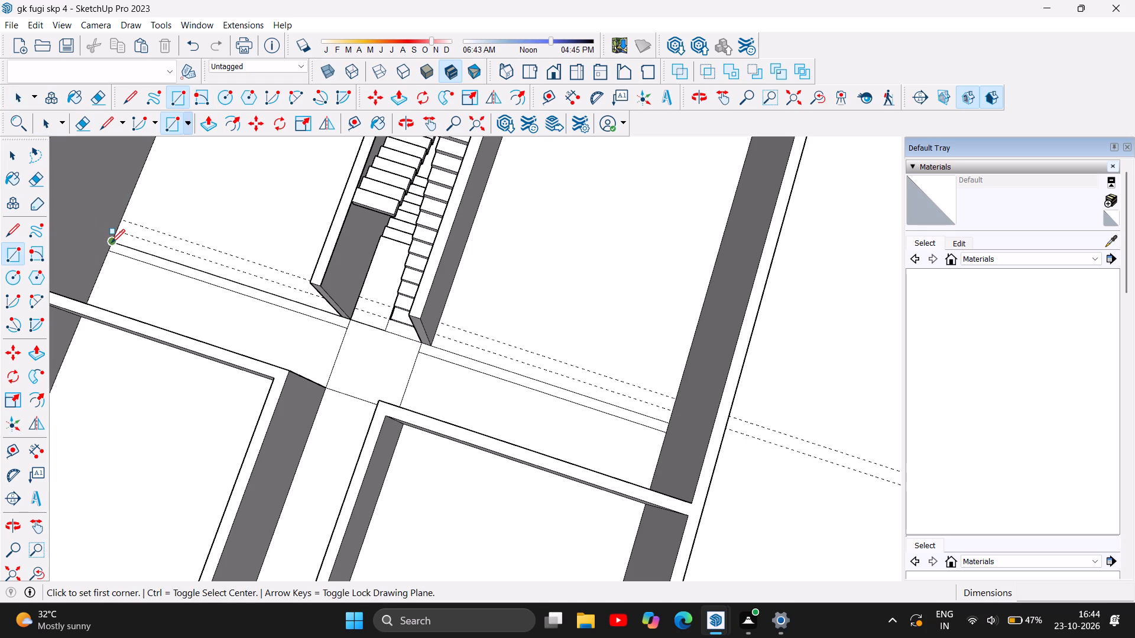
click(111, 243)
click(108, 251)
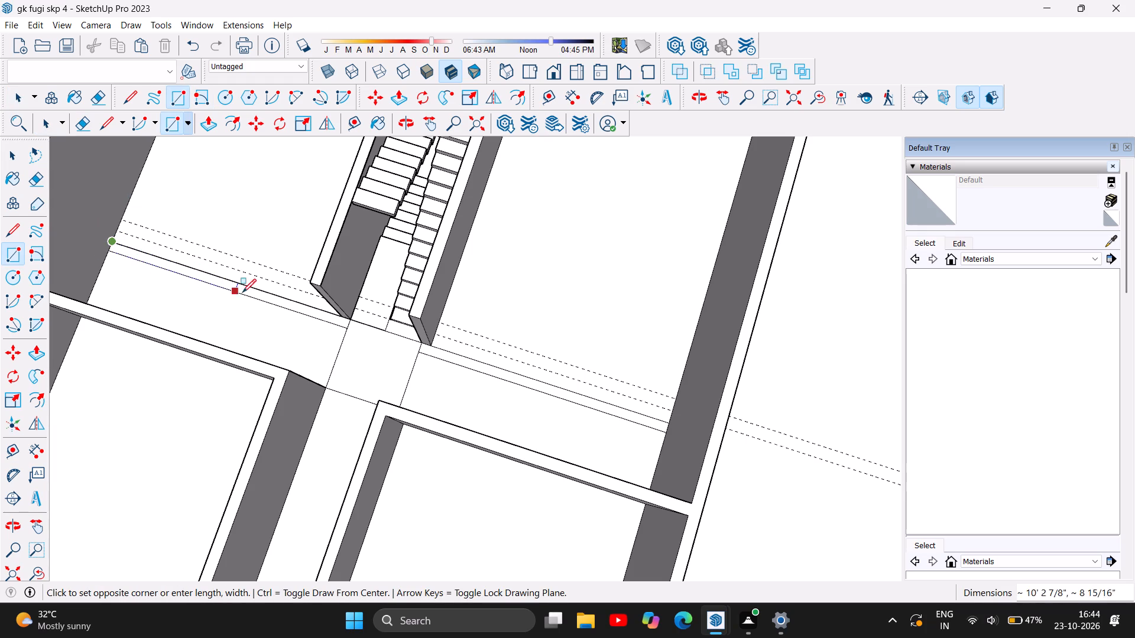
click(346, 331)
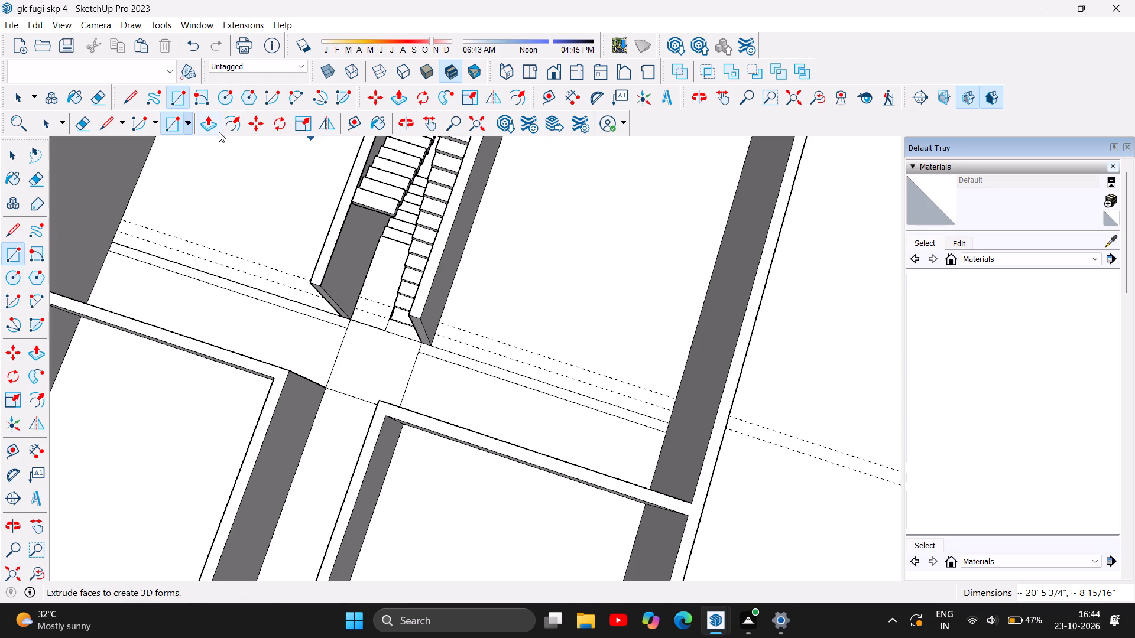
Push/Pull the floor strips on both sides of the corridor up by 11' into cross walls closing the rear rooms.
click(200, 125)
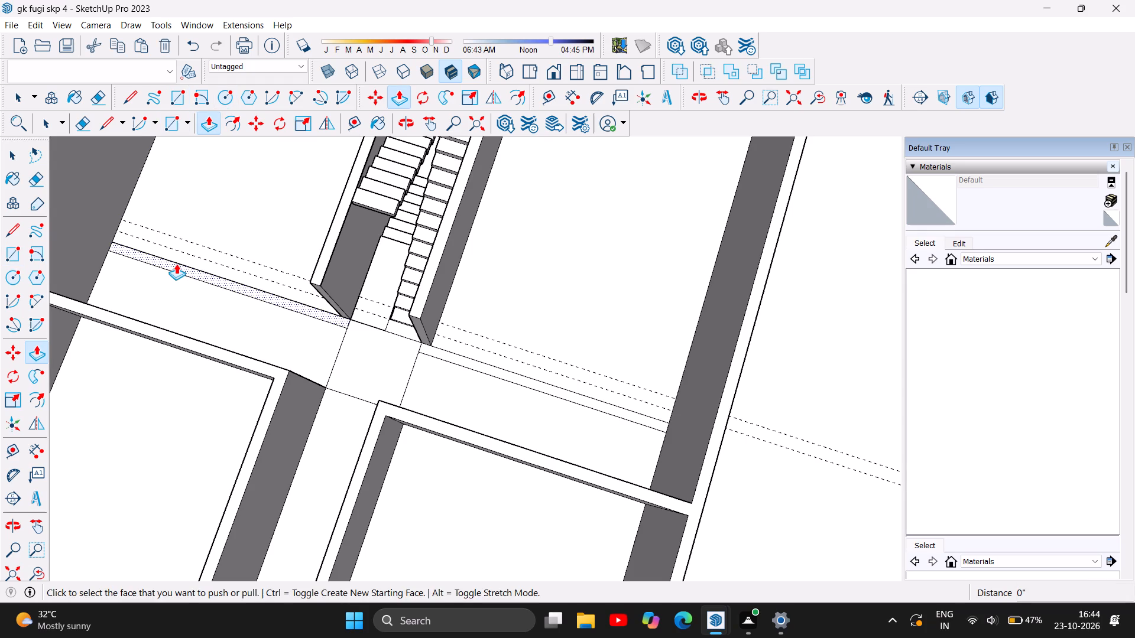
click(176, 263)
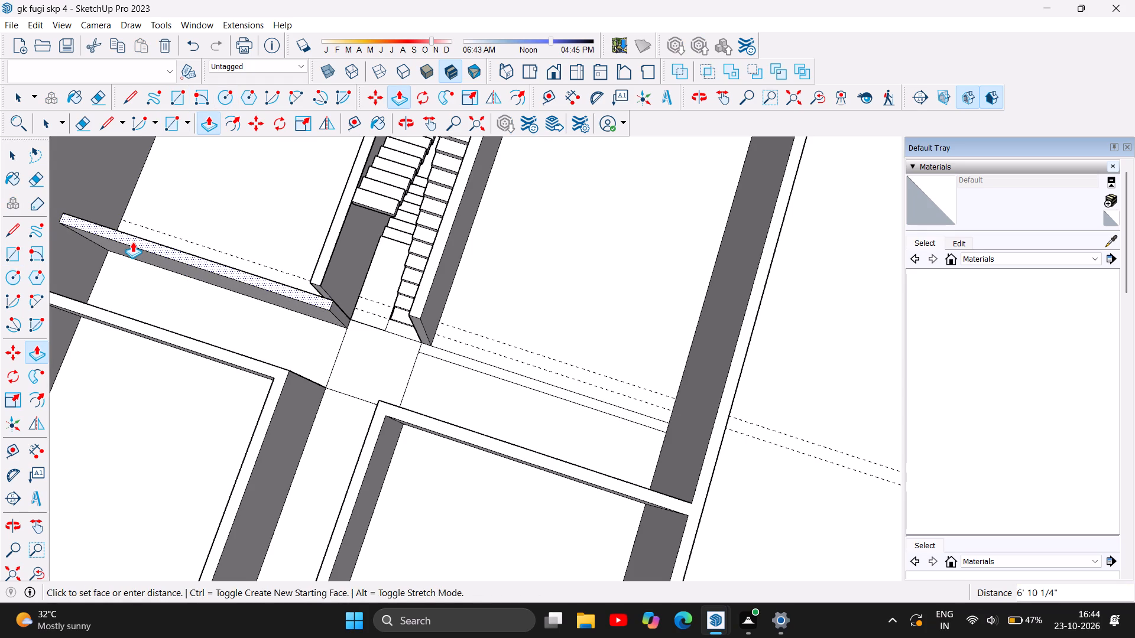
text(11')
key(Return)
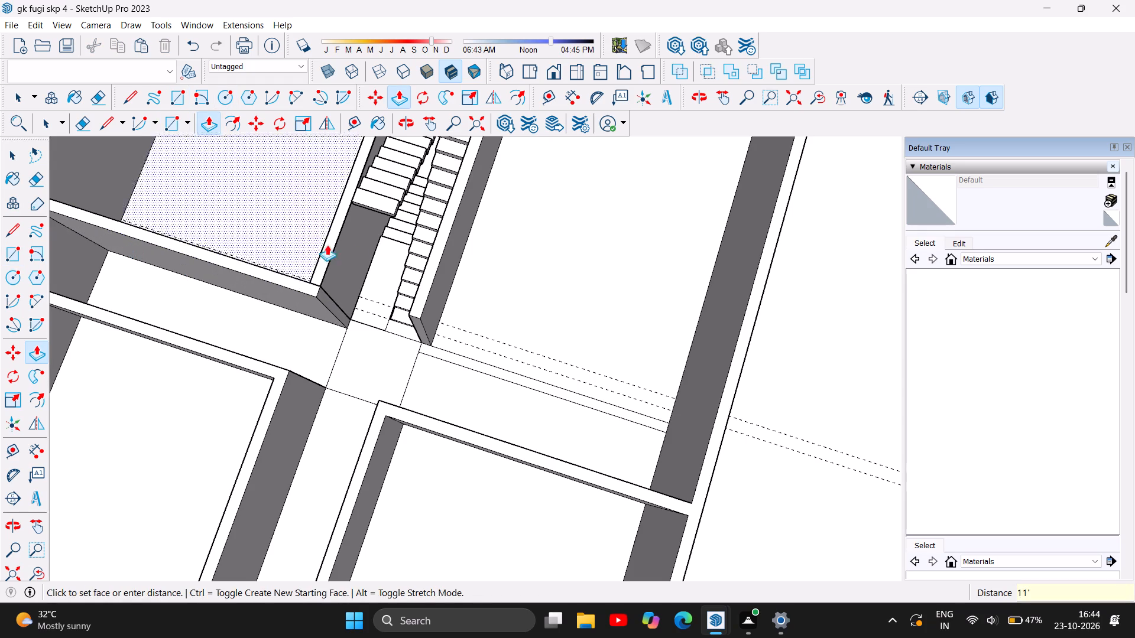
double_click(457, 357)
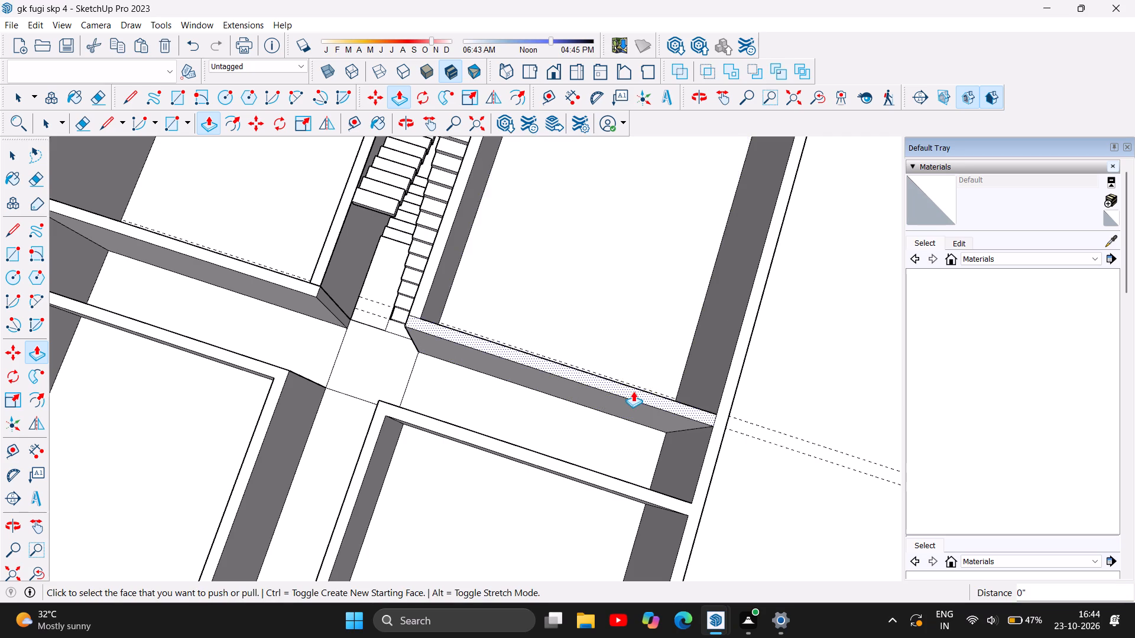
Examine the whole building with its upper-floor partition walls from above, the front and both sides.
scroll(633, 391, down, 13)
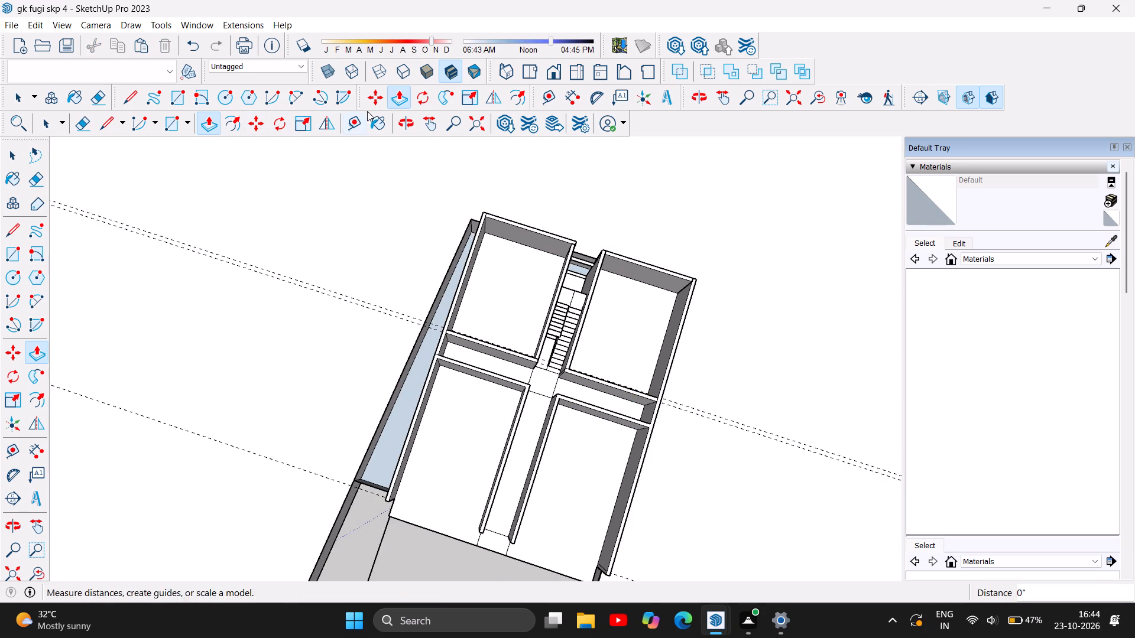
click(406, 125)
drag(540, 388, 573, 276)
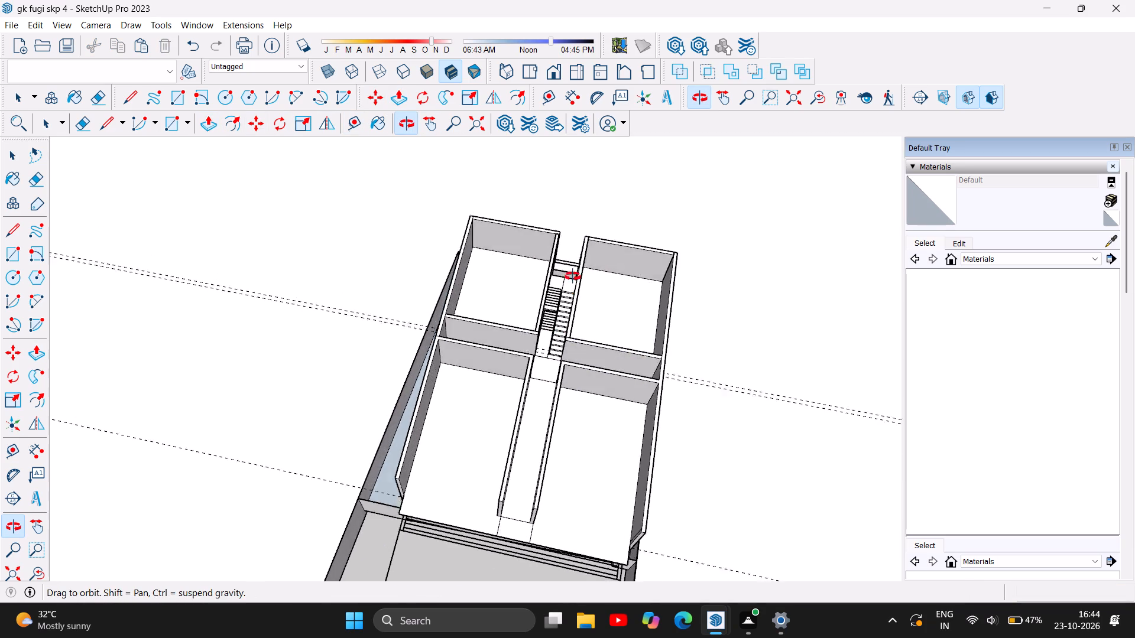
drag(573, 276, 566, 224)
drag(521, 427, 567, 196)
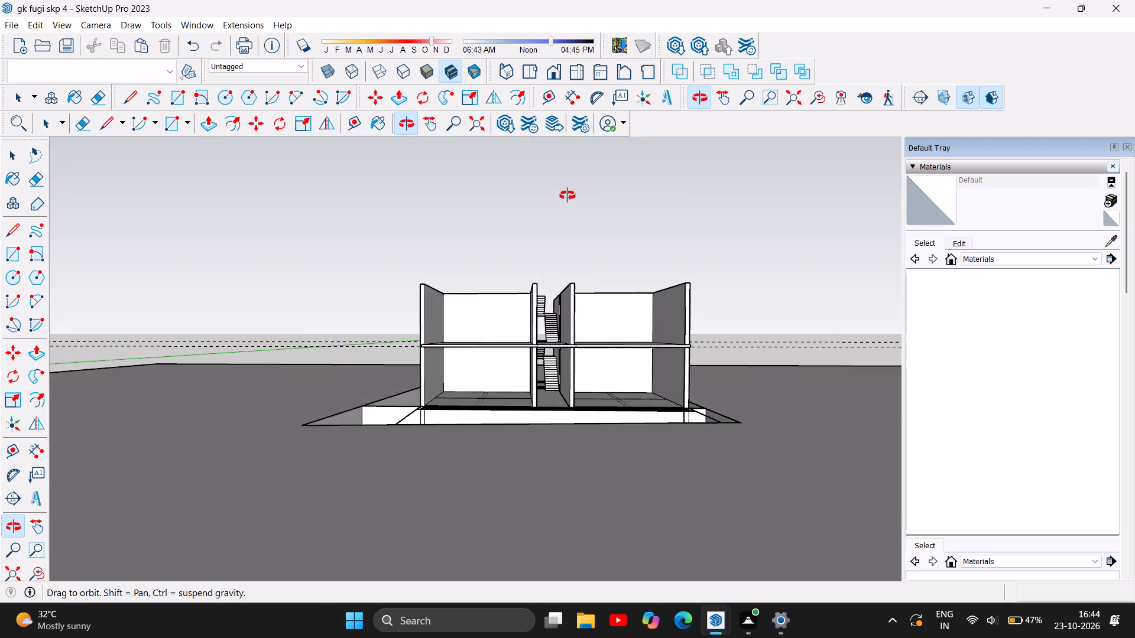
drag(567, 196, 585, 256)
drag(518, 282, 504, 455)
scroll(478, 349, down, 2)
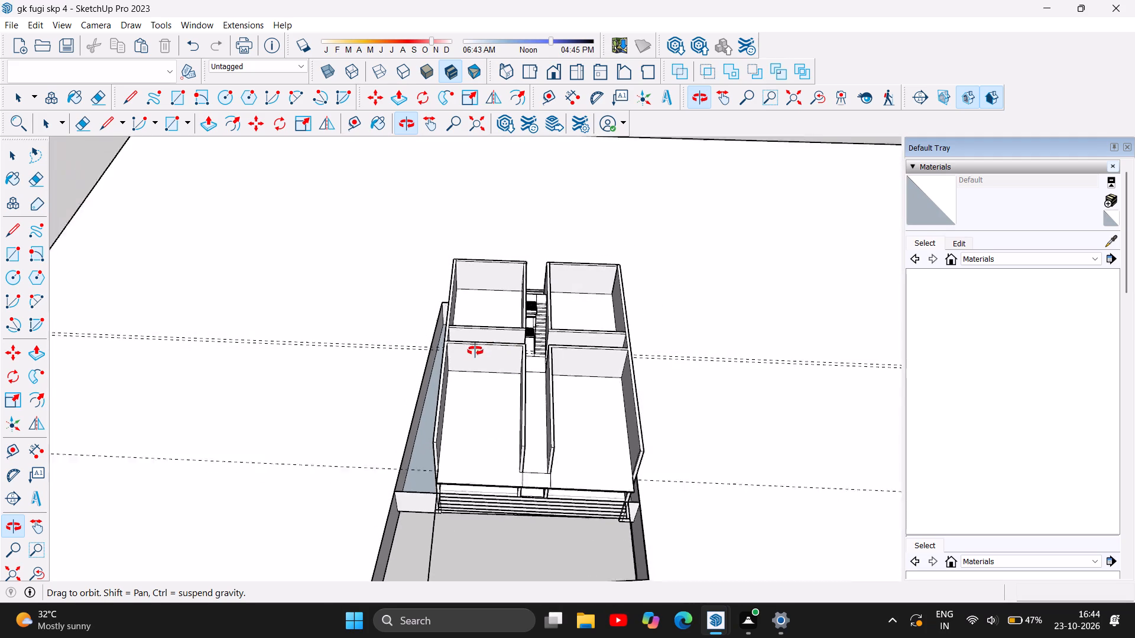
scroll(475, 351, down, 3)
drag(554, 425, 386, 324)
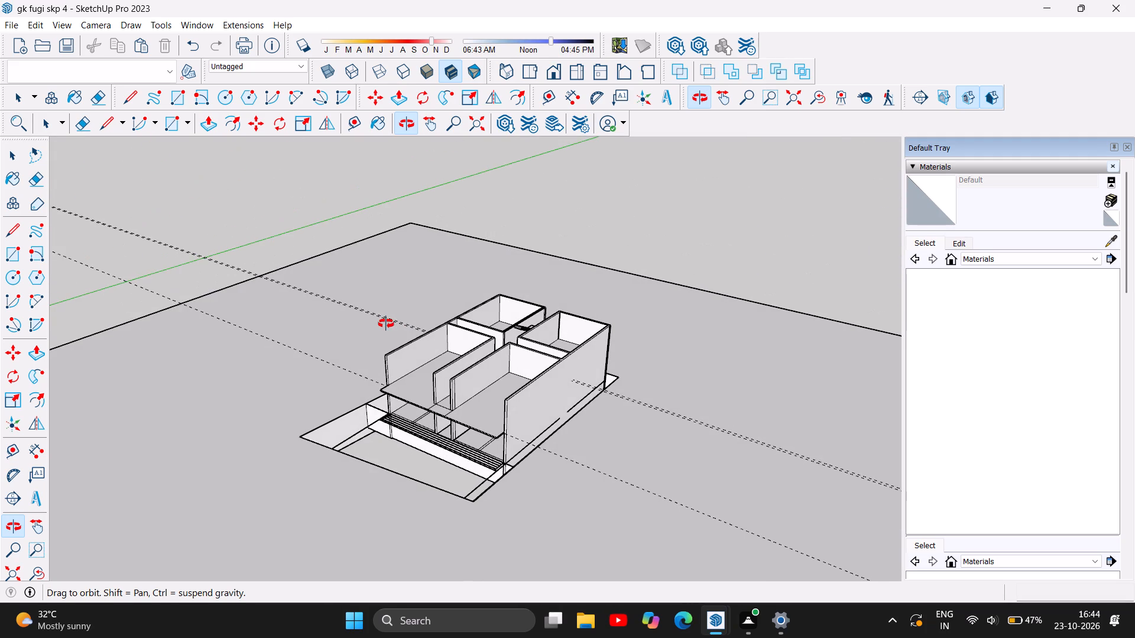
drag(386, 324, 621, 278)
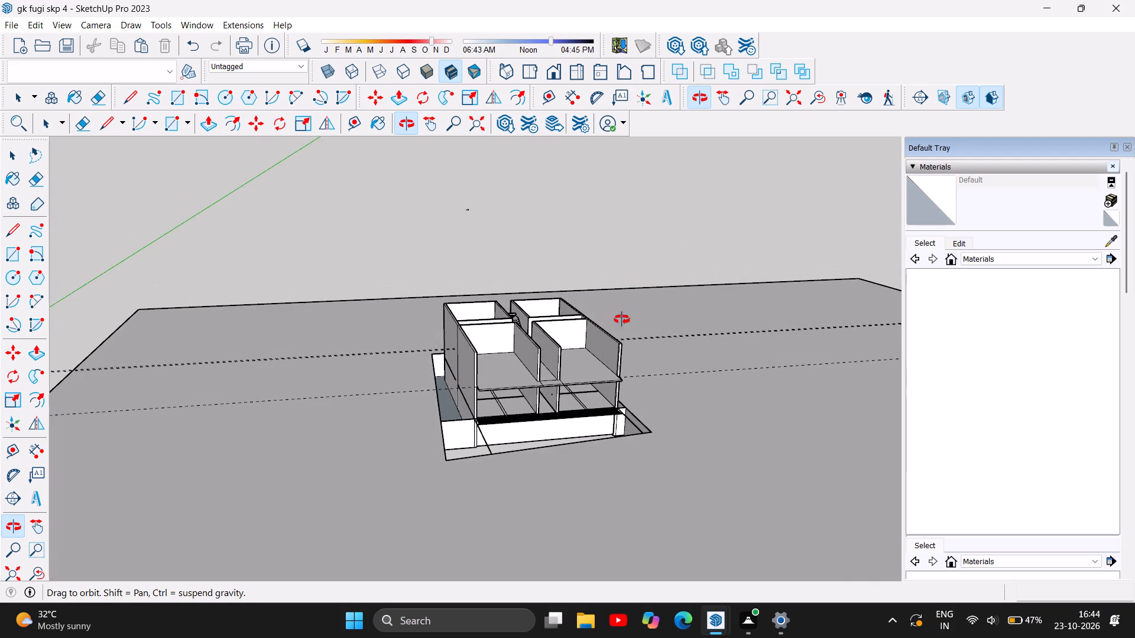
Examine the whole two-storey building from the front, both sides and above.
drag(599, 408, 507, 333)
scroll(500, 333, up, 4)
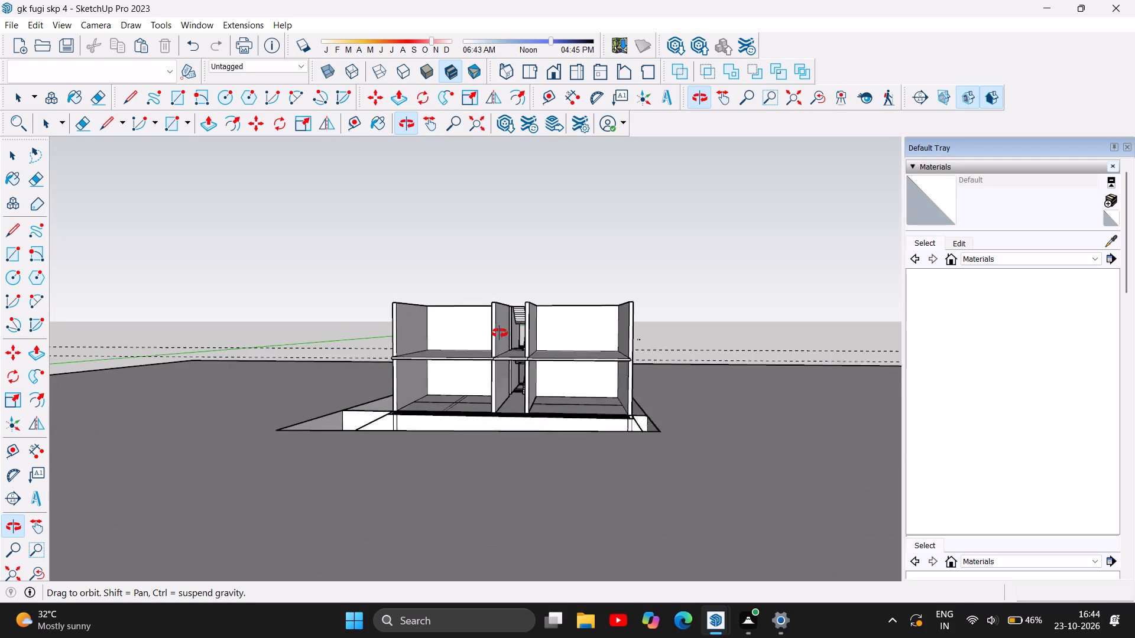
scroll(500, 333, up, 1)
scroll(521, 378, up, 3)
drag(417, 382, 598, 406)
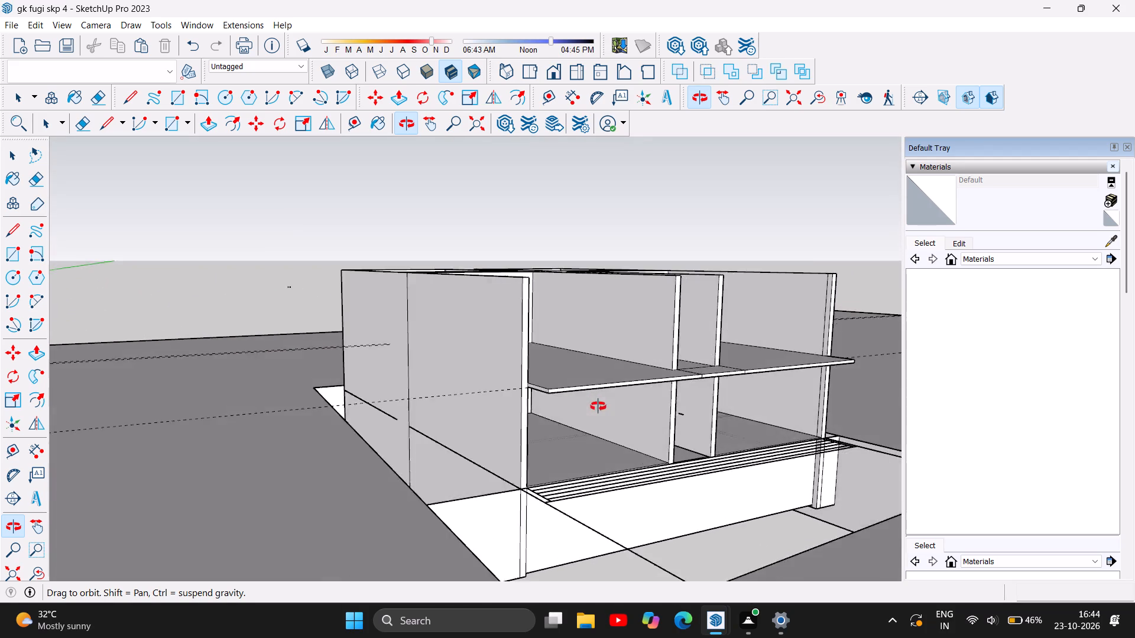
drag(598, 406, 403, 475)
drag(515, 379, 549, 425)
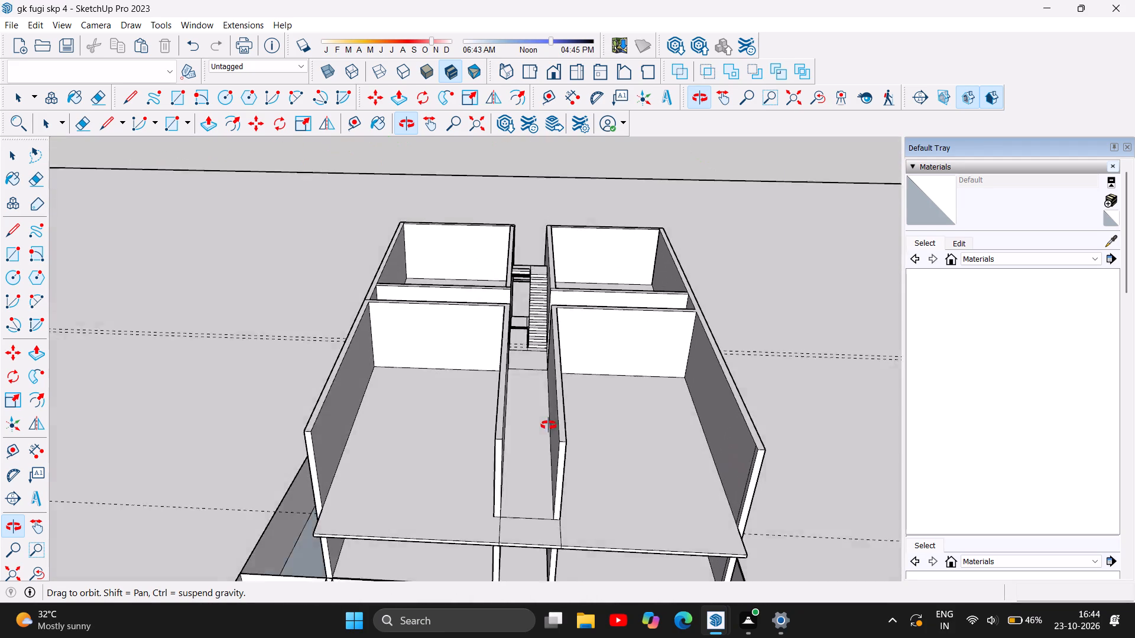
drag(549, 425, 552, 486)
scroll(414, 354, up, 1)
scroll(414, 354, down, 5)
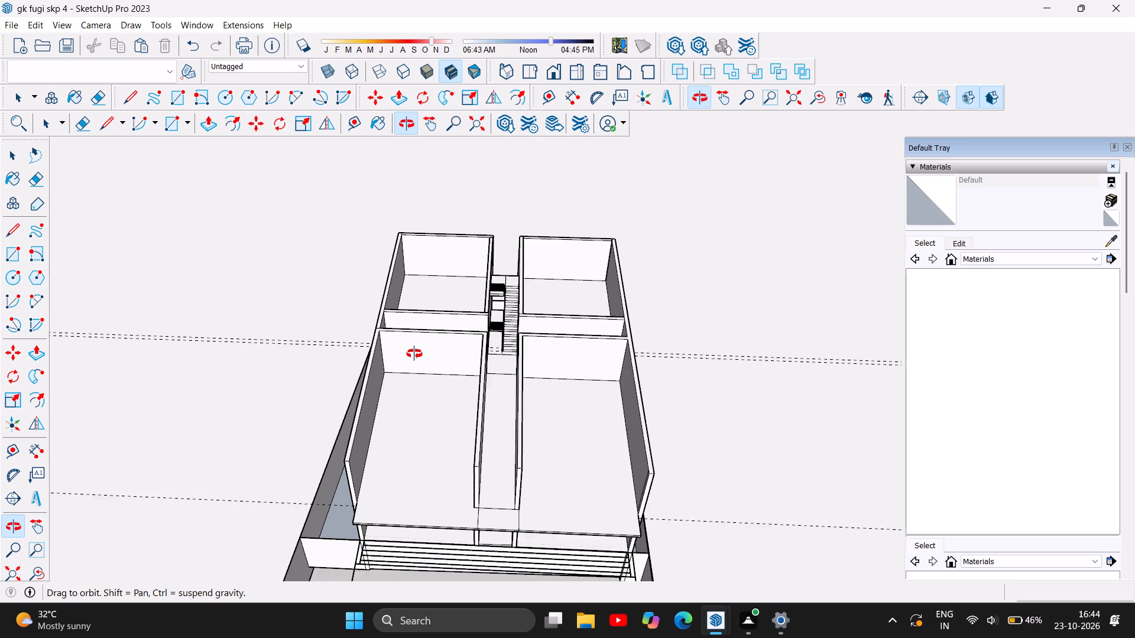
scroll(414, 354, down, 3)
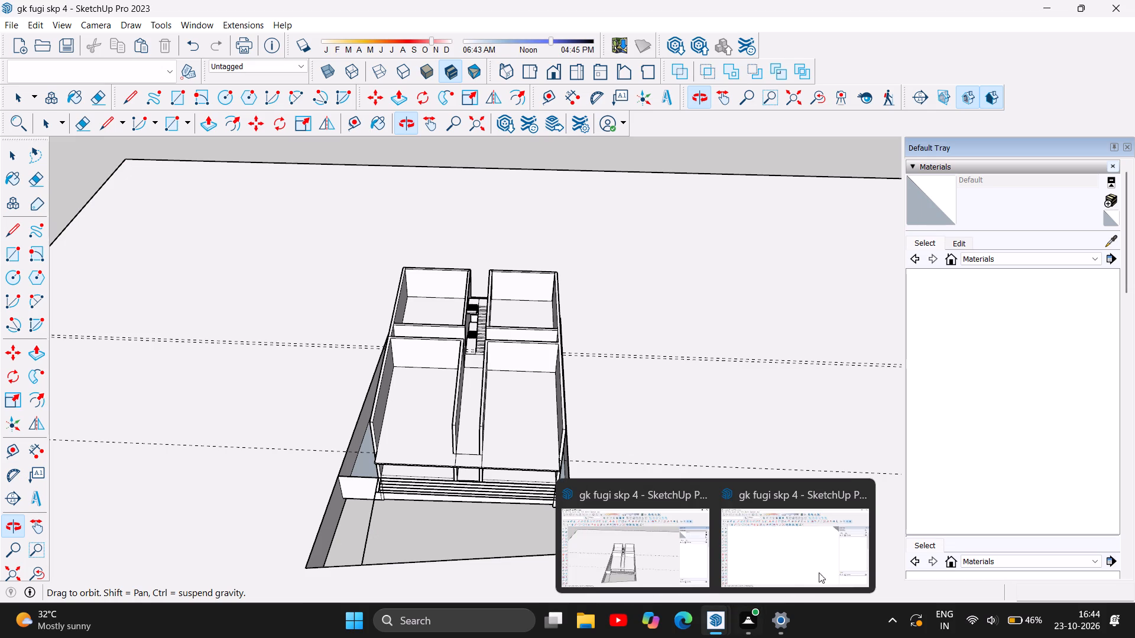
drag(498, 438, 498, 438)
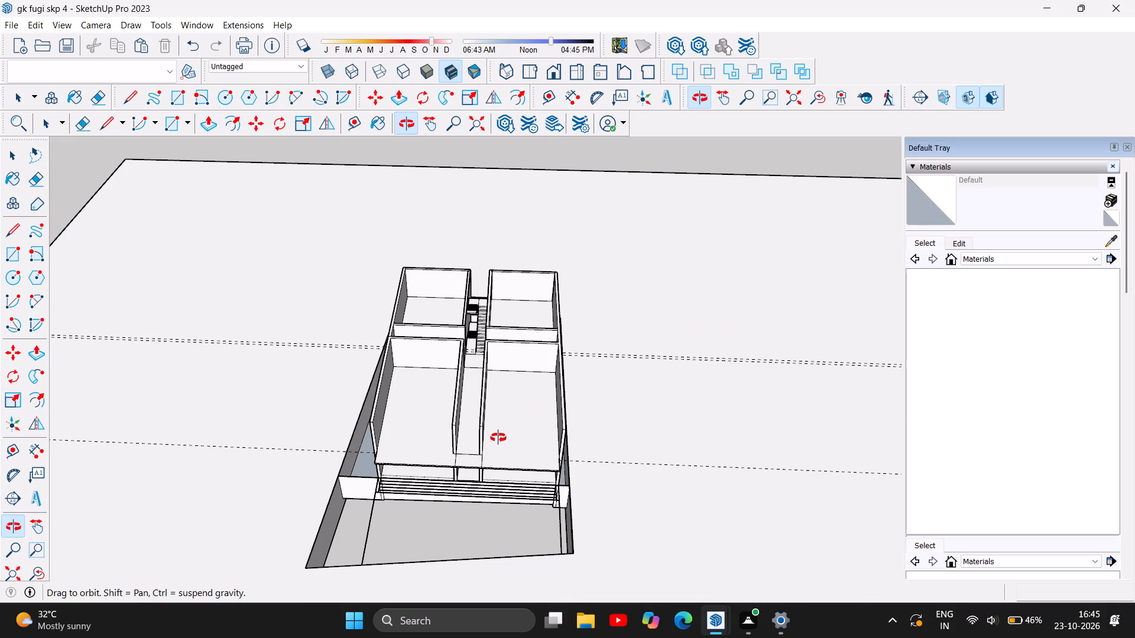
drag(498, 438, 516, 297)
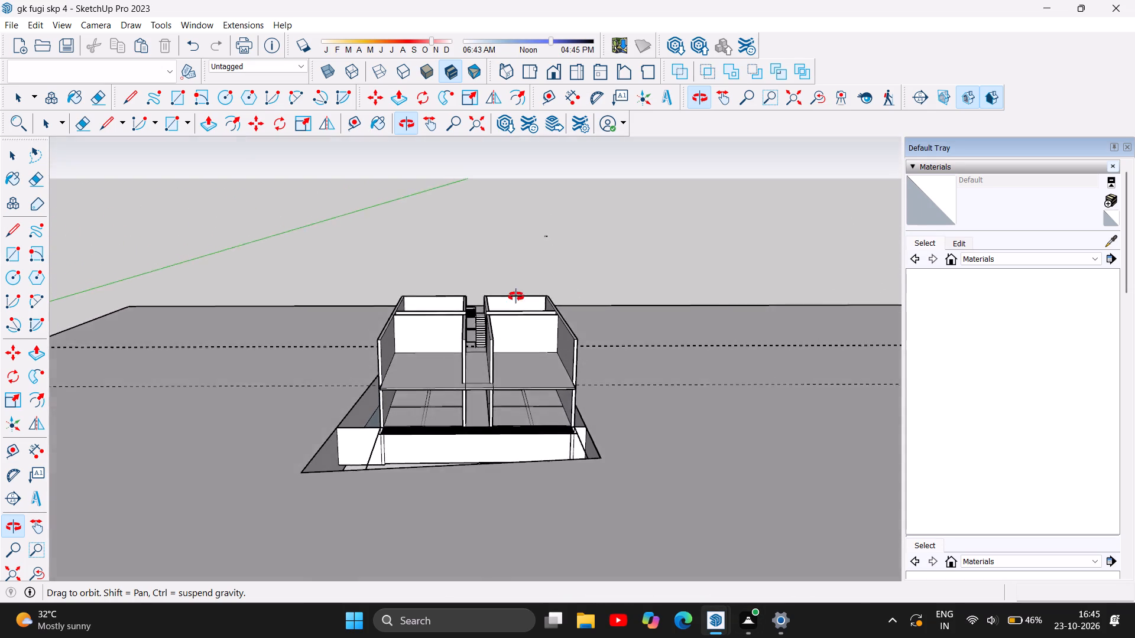
drag(516, 297, 509, 278)
drag(338, 340, 417, 327)
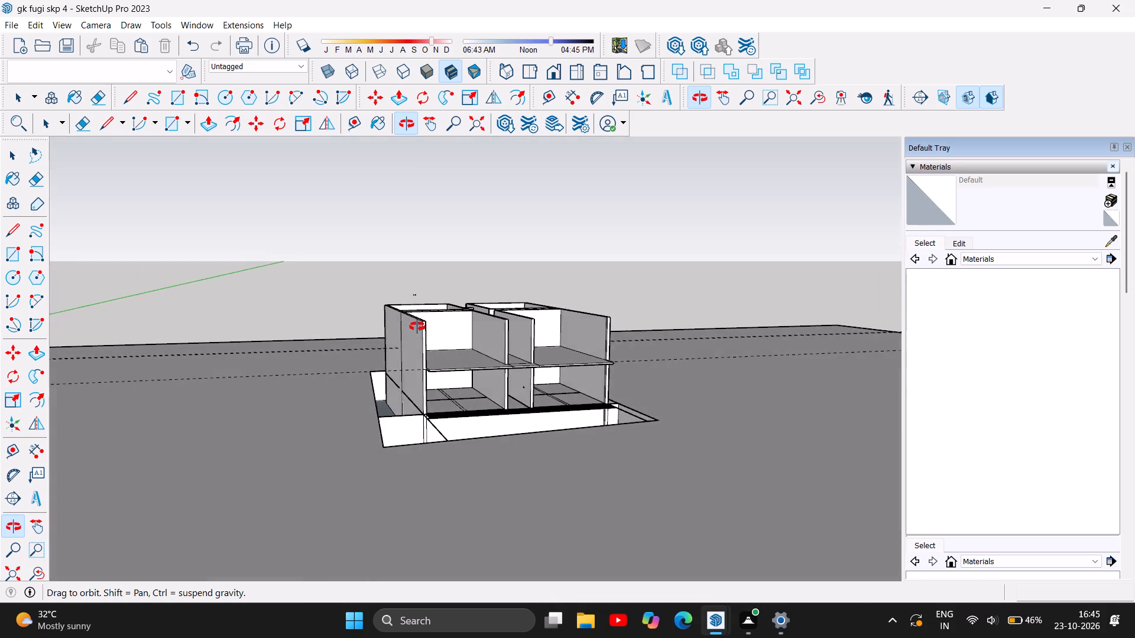
drag(417, 327, 344, 430)
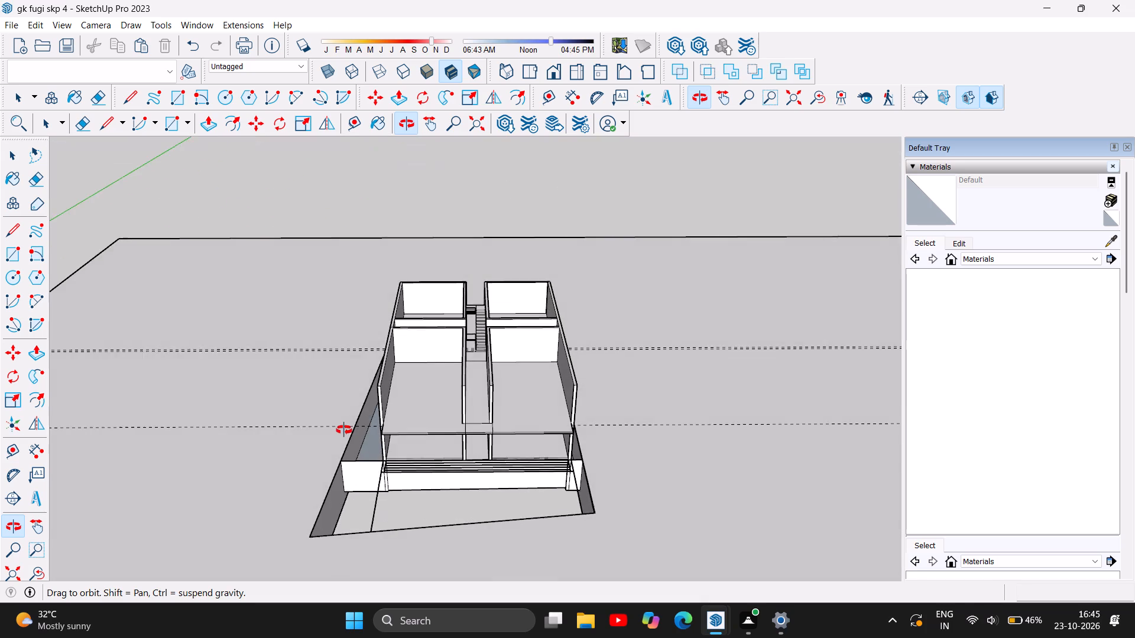
drag(344, 430, 345, 436)
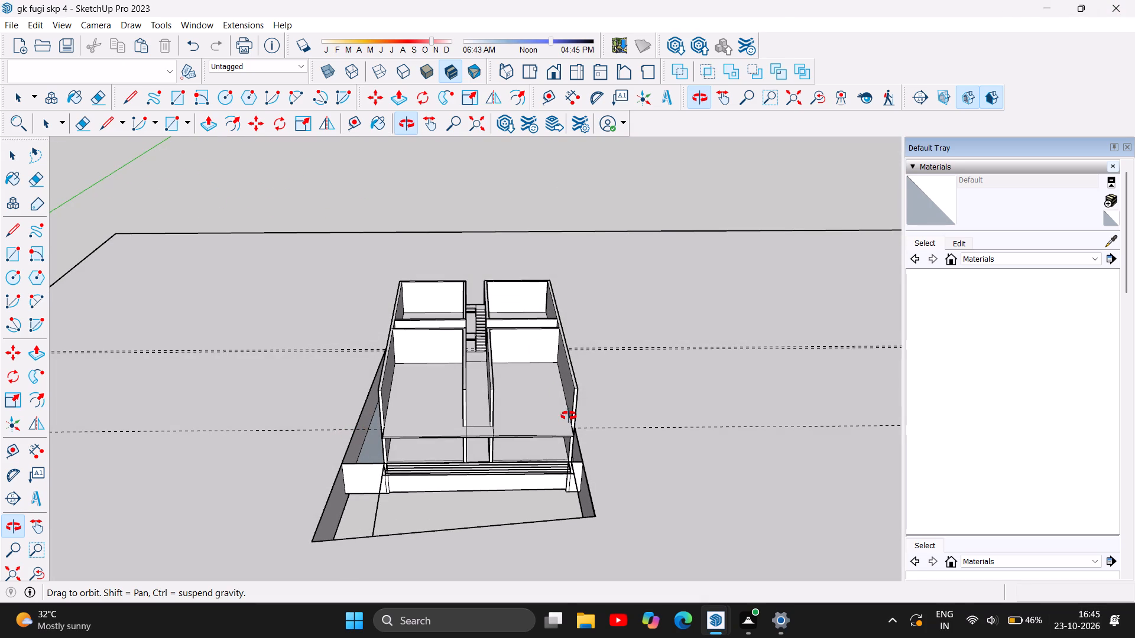
drag(495, 476, 278, 367)
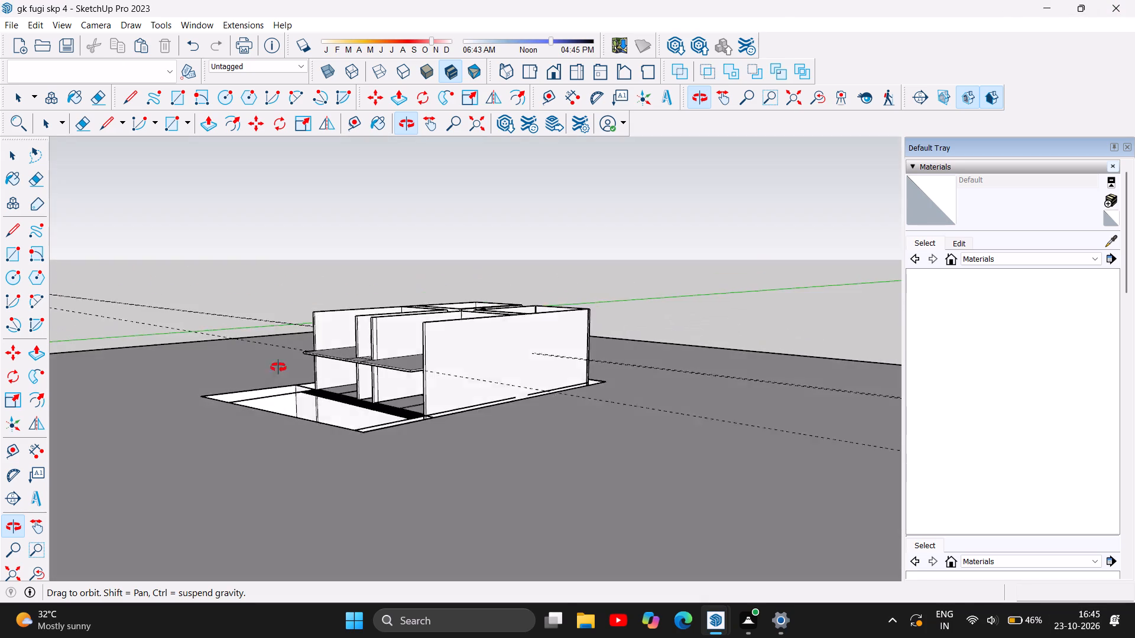
drag(278, 367, 497, 522)
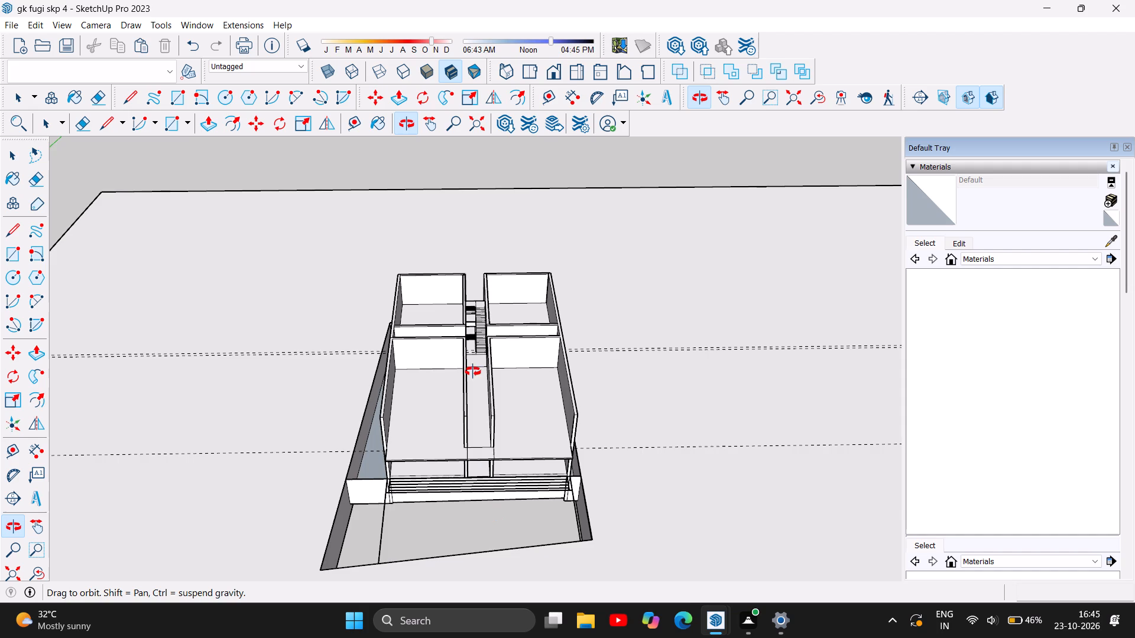
Examine the upper floor's room layout, corridor and stair opening from directly above.
scroll(494, 310, up, 4)
drag(486, 403, 475, 514)
drag(397, 356, 412, 425)
scroll(303, 289, down, 5)
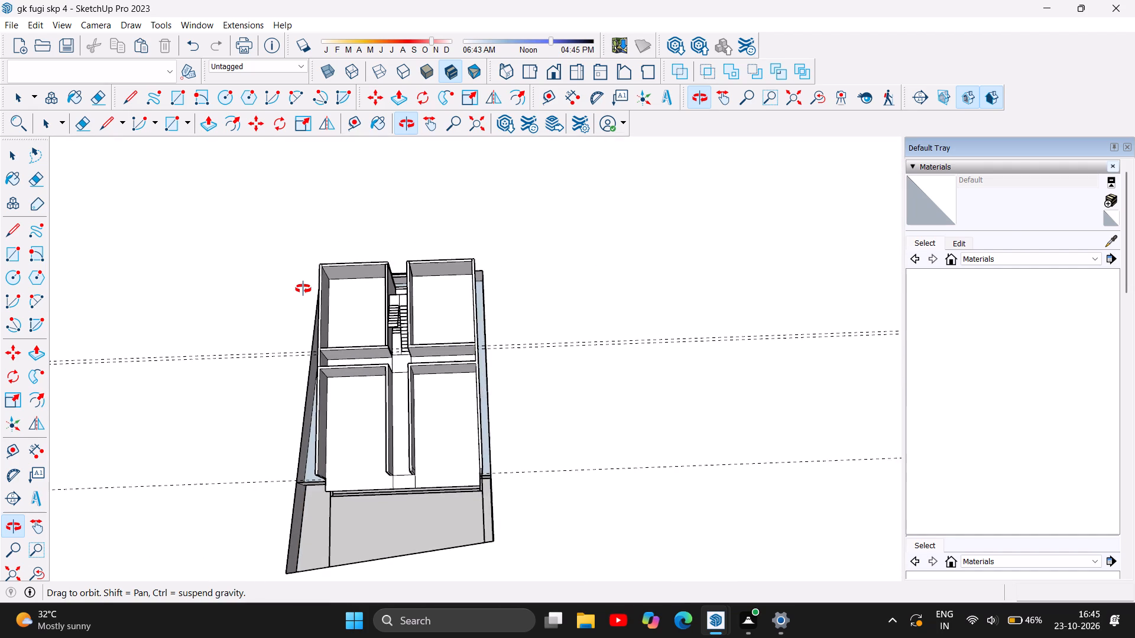
scroll(303, 289, down, 2)
drag(308, 359, 312, 396)
scroll(347, 376, up, 5)
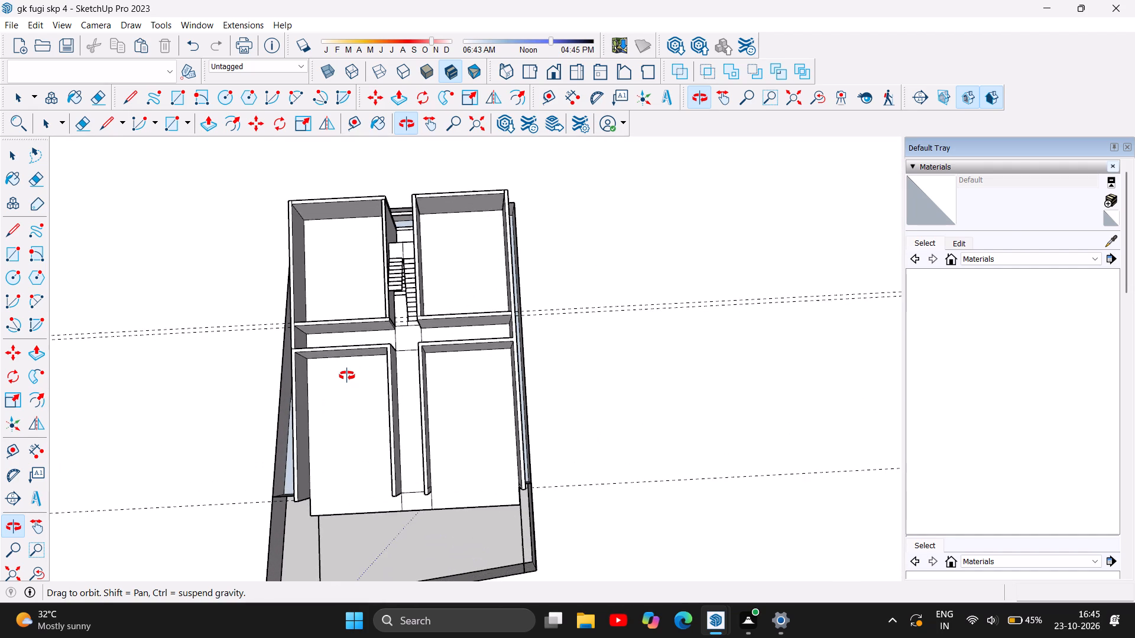
scroll(347, 376, down, 2)
scroll(347, 376, up, 1)
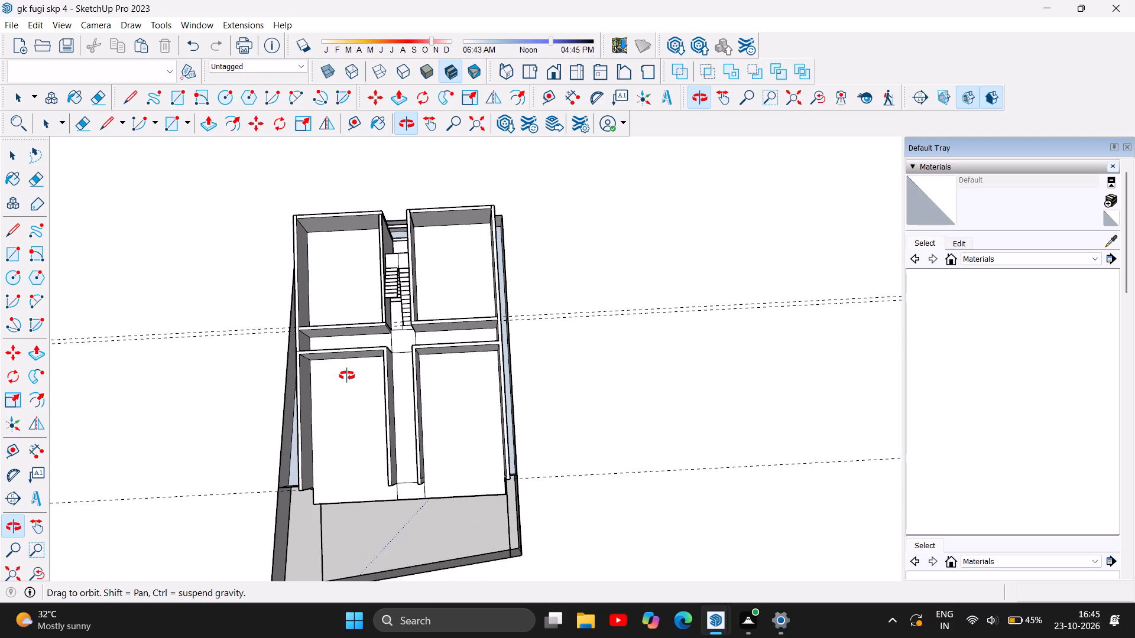
scroll(347, 376, up, 1)
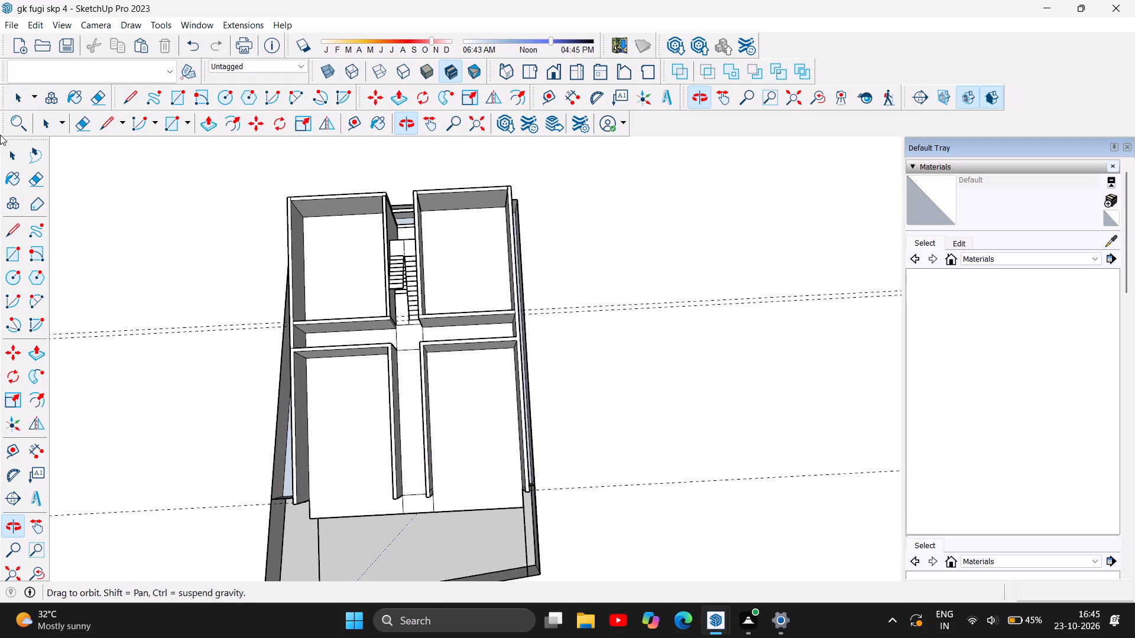
Delete the short leftover edge across the wall top at the rear room's outer back corner.
click(180, 95)
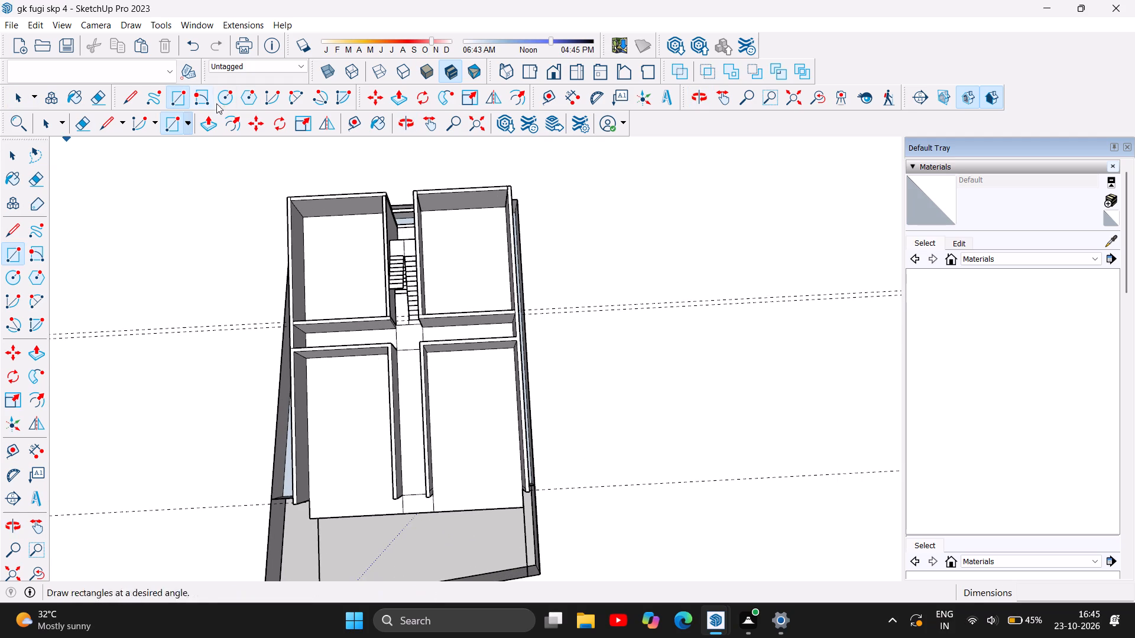
scroll(288, 165, up, 5)
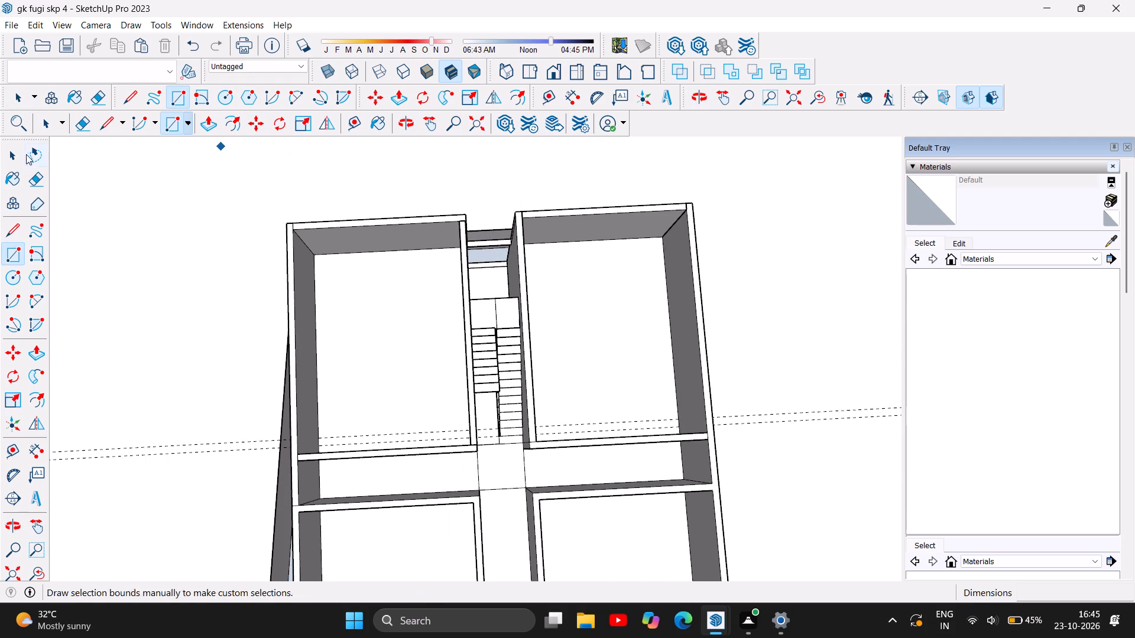
click(9, 157)
scroll(251, 191, up, 3)
scroll(329, 220, up, 5)
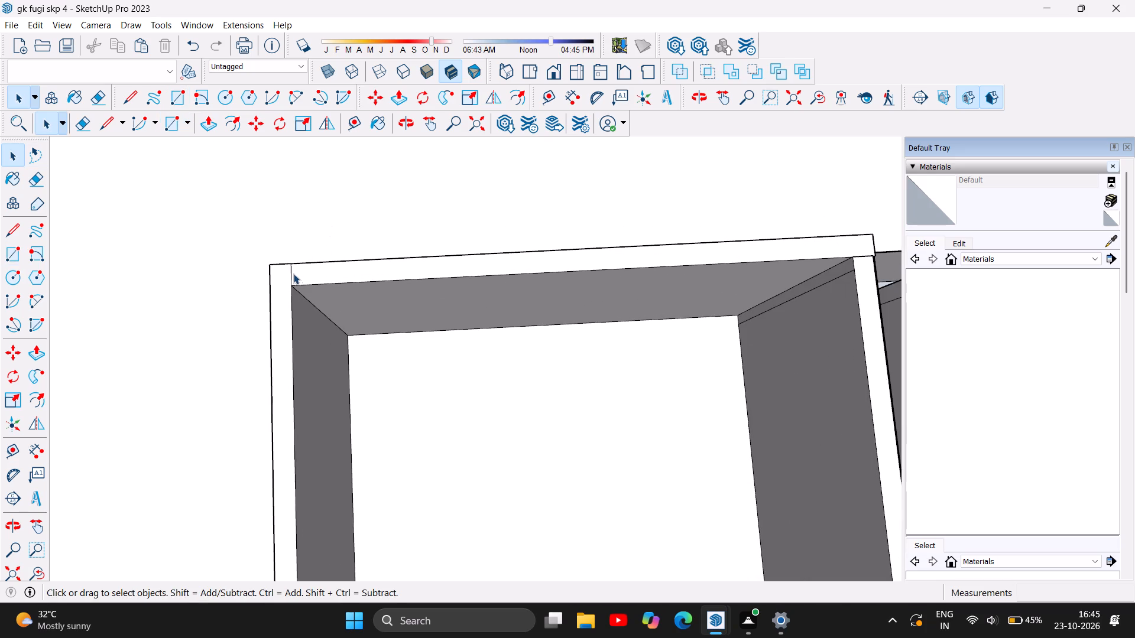
click(291, 271)
key(Delete)
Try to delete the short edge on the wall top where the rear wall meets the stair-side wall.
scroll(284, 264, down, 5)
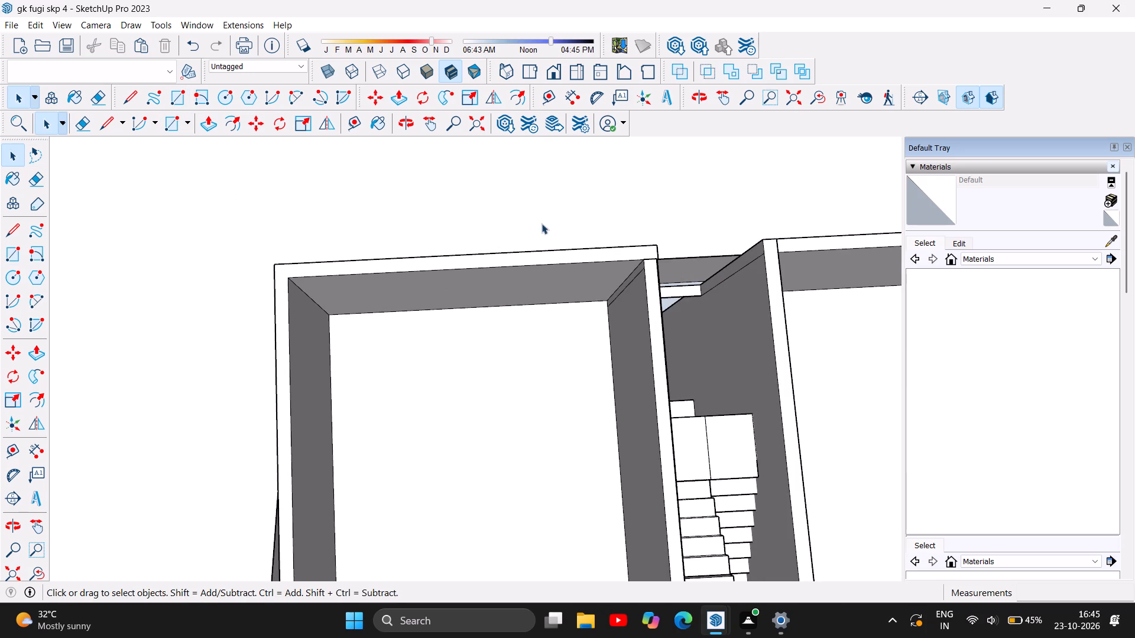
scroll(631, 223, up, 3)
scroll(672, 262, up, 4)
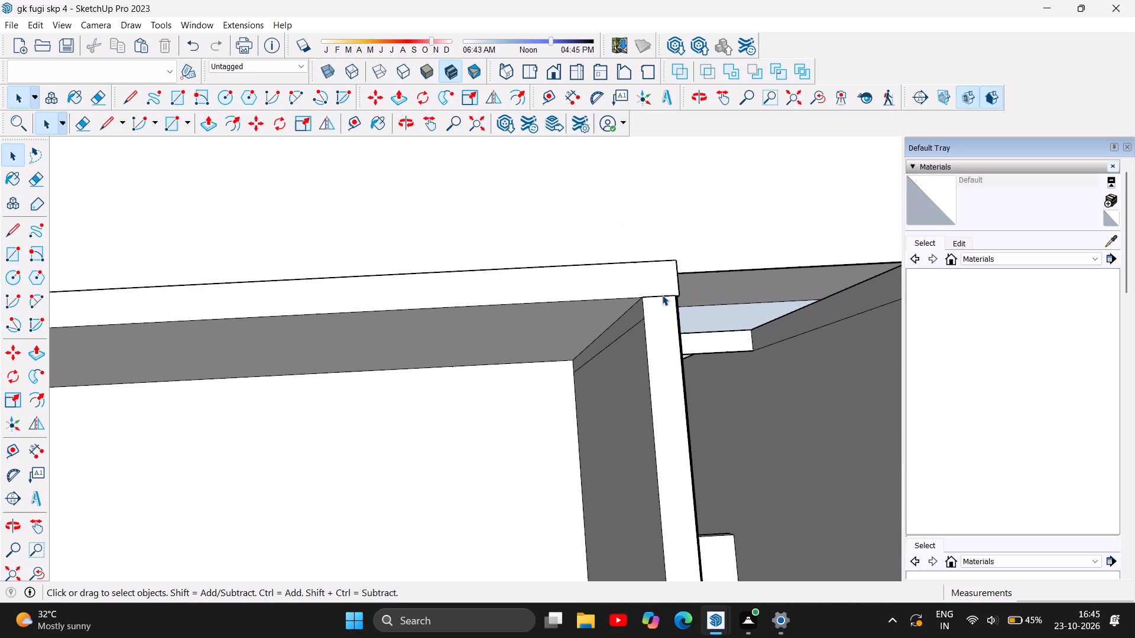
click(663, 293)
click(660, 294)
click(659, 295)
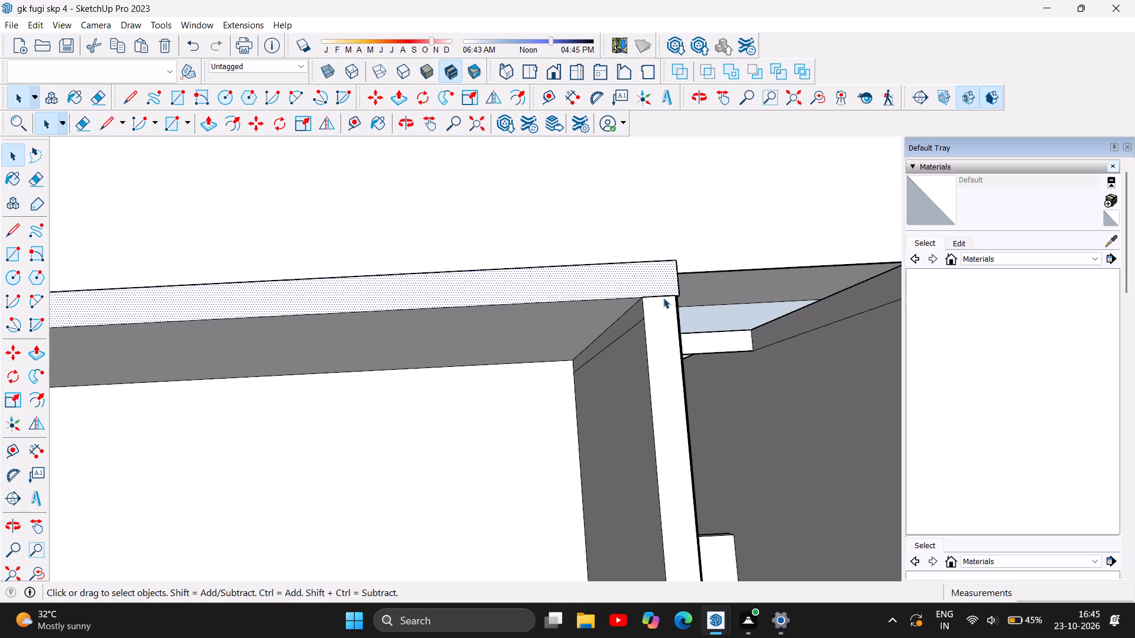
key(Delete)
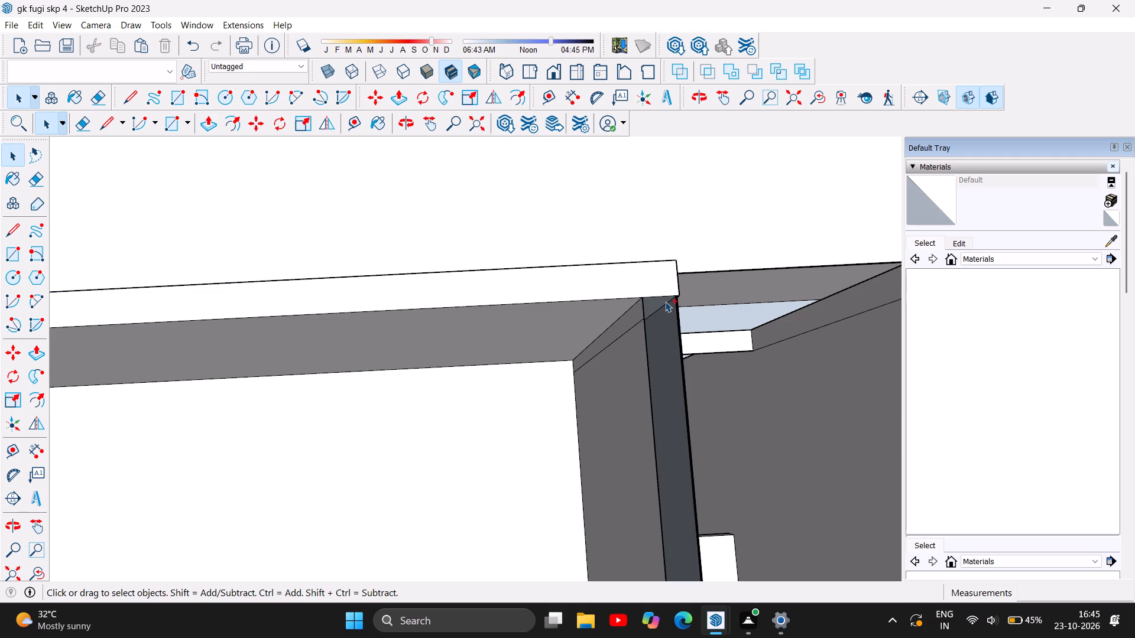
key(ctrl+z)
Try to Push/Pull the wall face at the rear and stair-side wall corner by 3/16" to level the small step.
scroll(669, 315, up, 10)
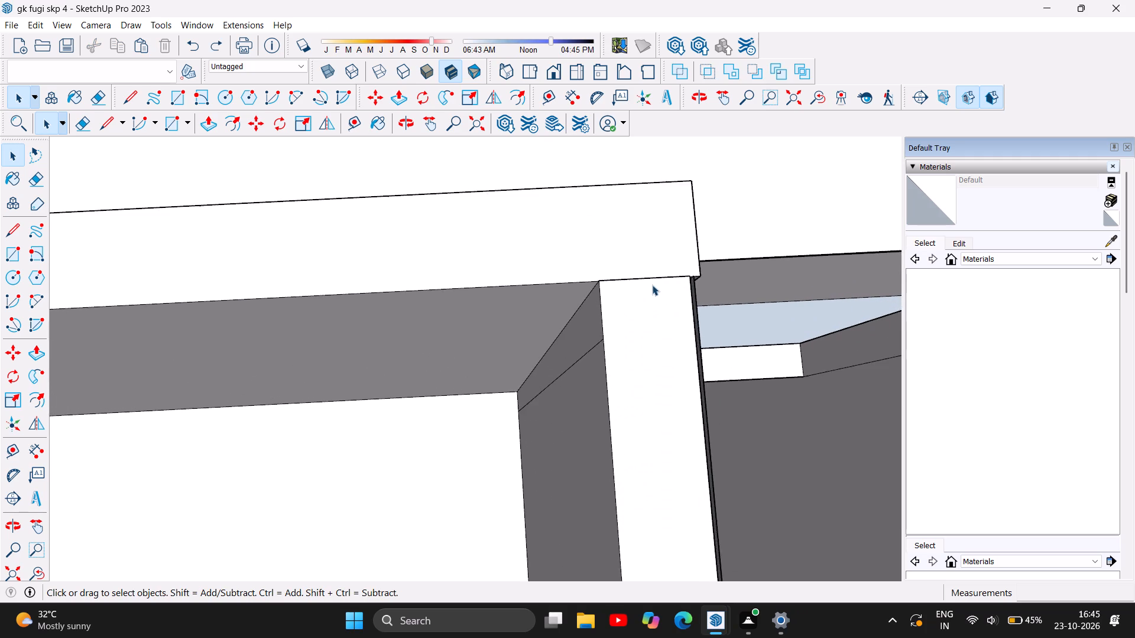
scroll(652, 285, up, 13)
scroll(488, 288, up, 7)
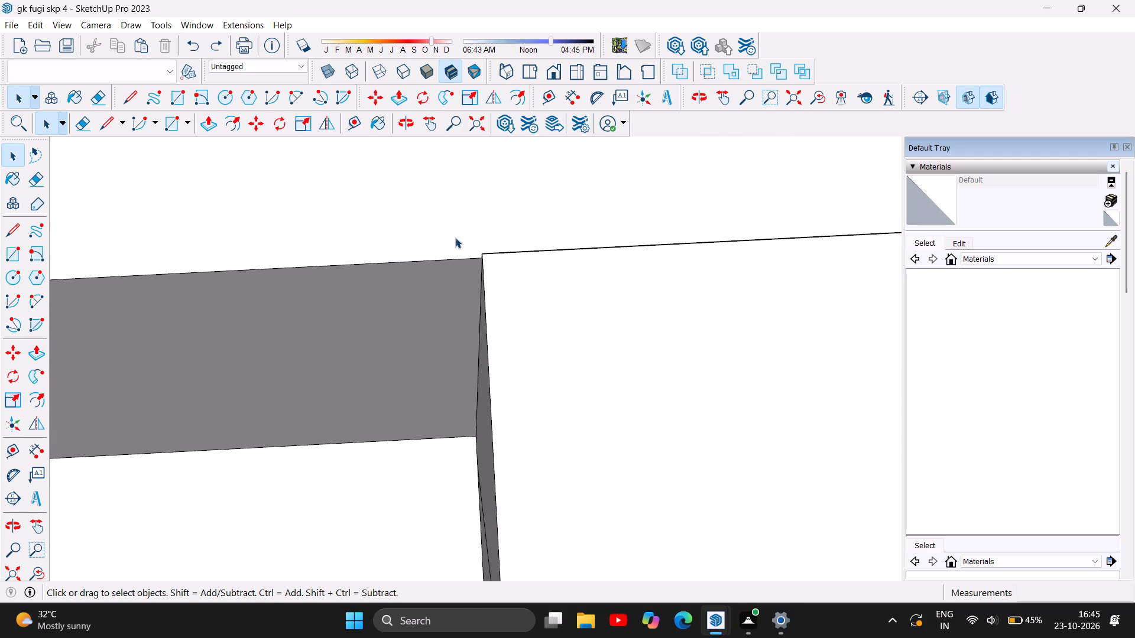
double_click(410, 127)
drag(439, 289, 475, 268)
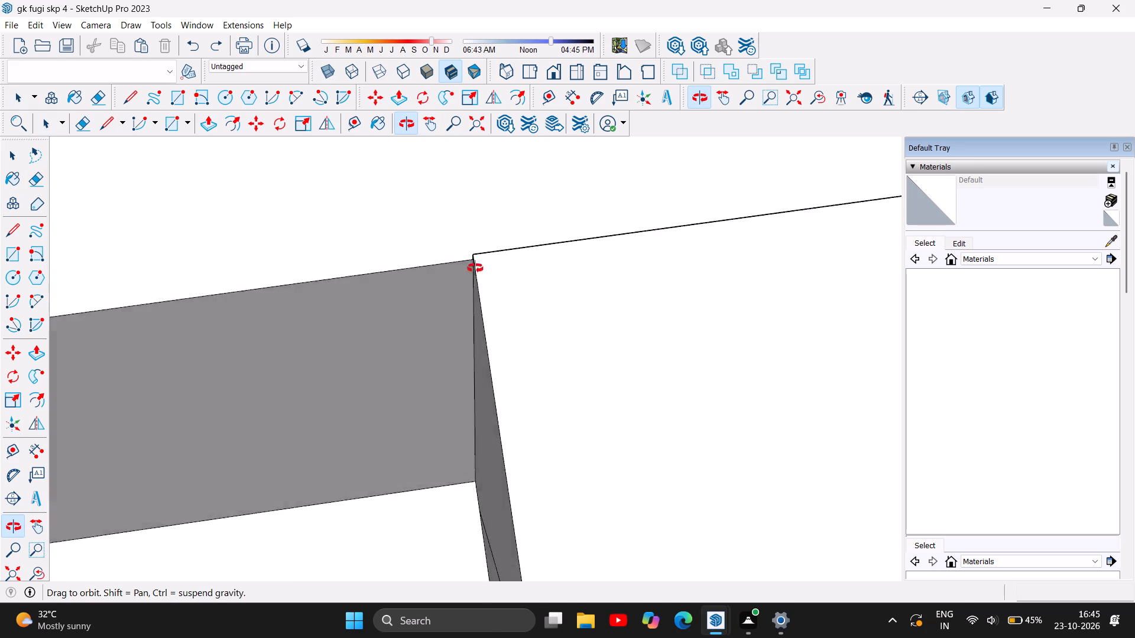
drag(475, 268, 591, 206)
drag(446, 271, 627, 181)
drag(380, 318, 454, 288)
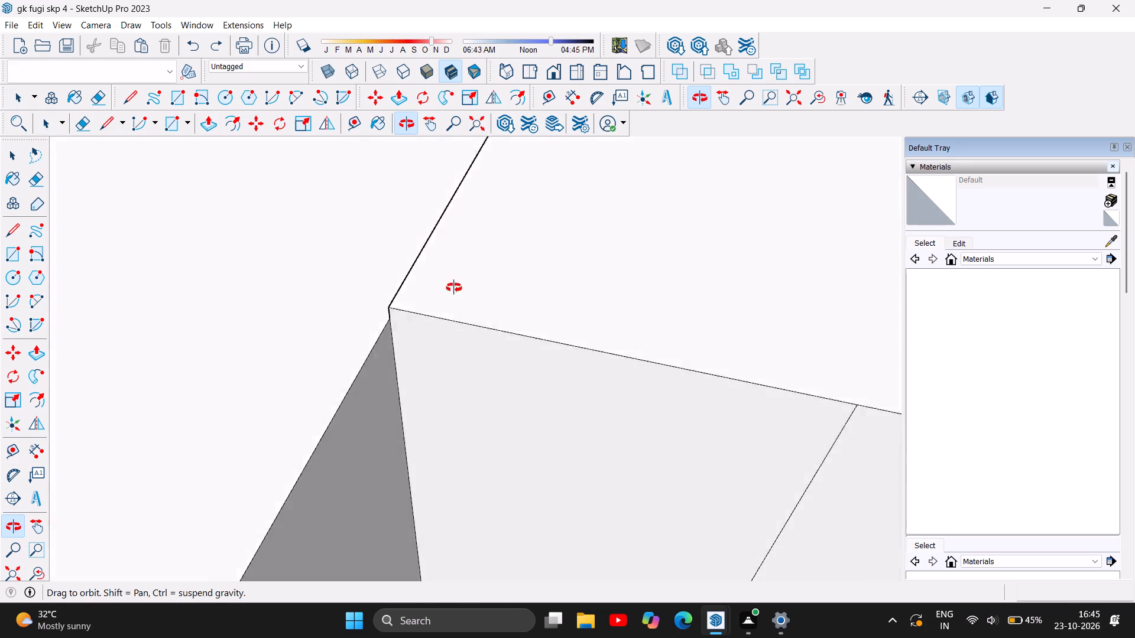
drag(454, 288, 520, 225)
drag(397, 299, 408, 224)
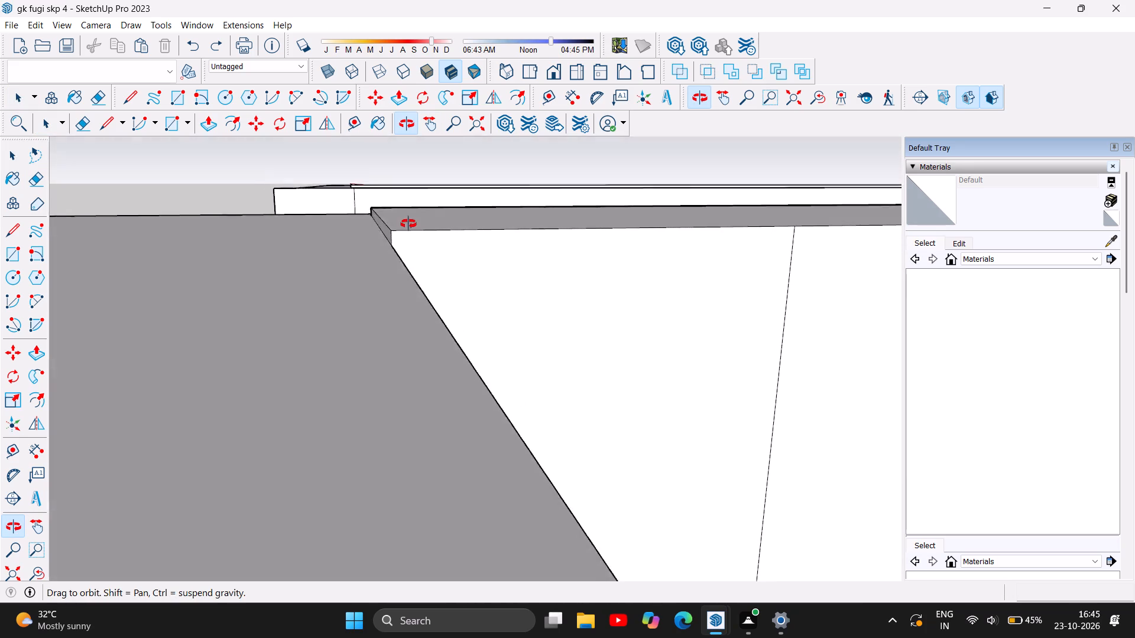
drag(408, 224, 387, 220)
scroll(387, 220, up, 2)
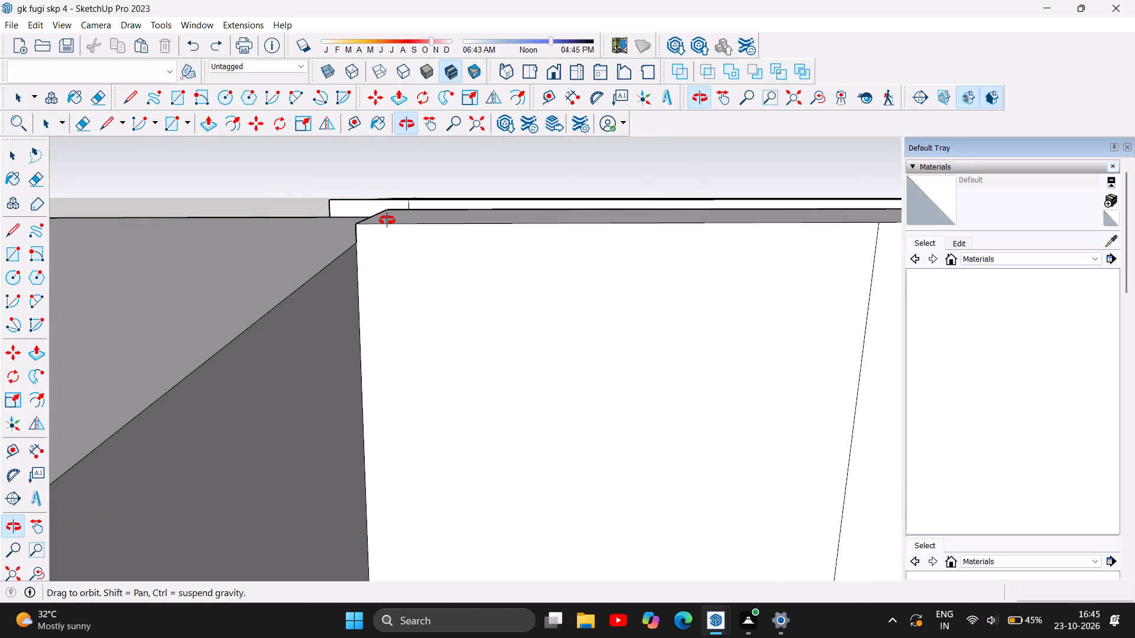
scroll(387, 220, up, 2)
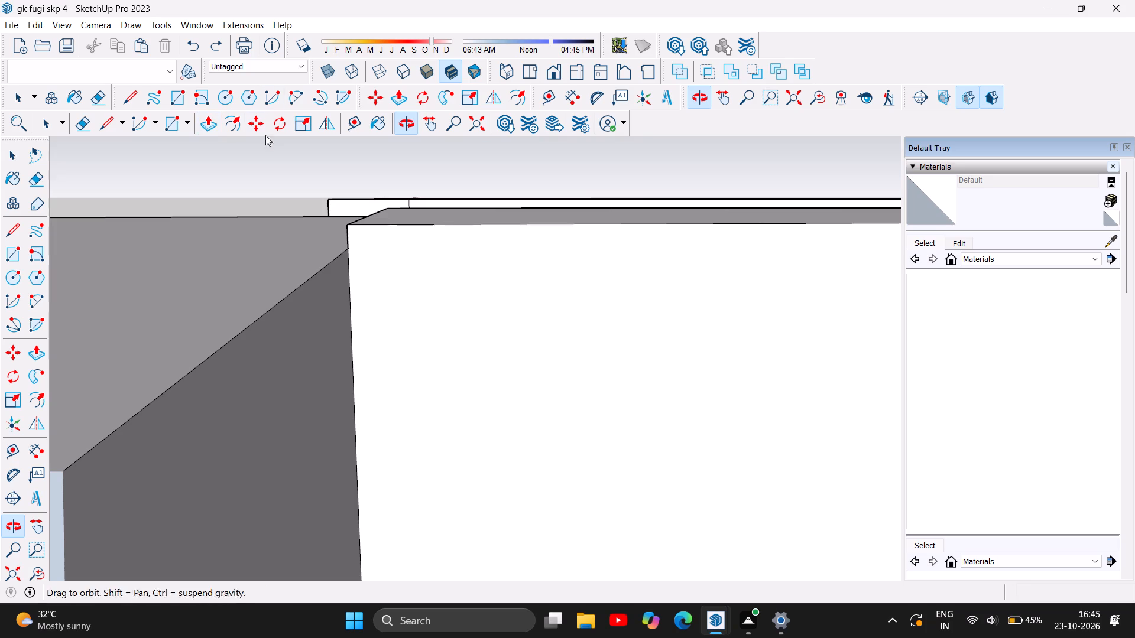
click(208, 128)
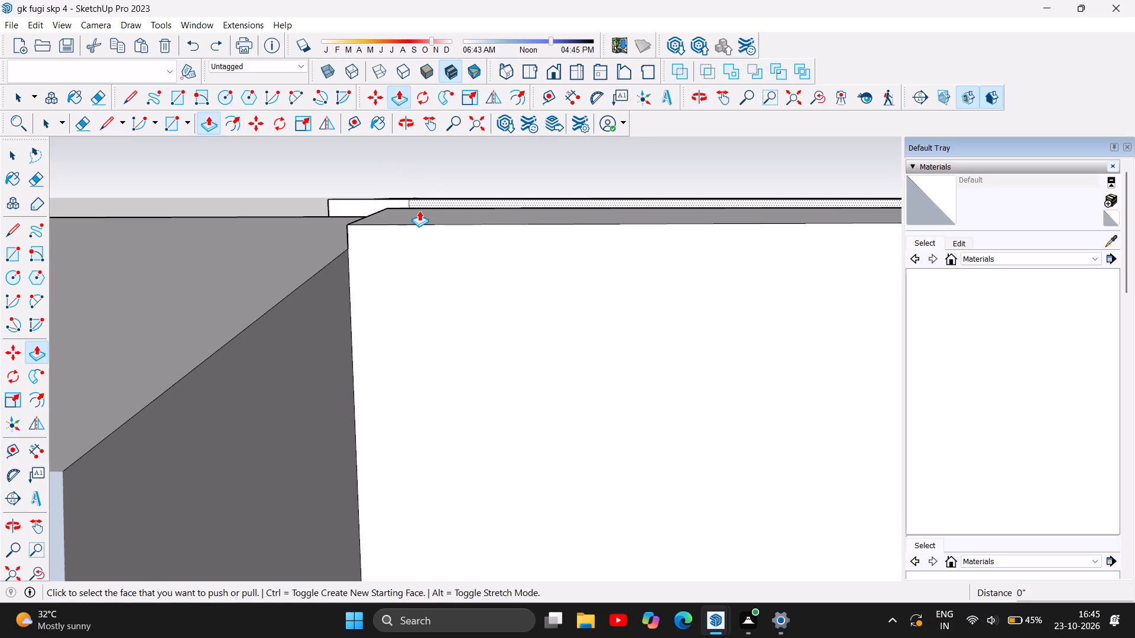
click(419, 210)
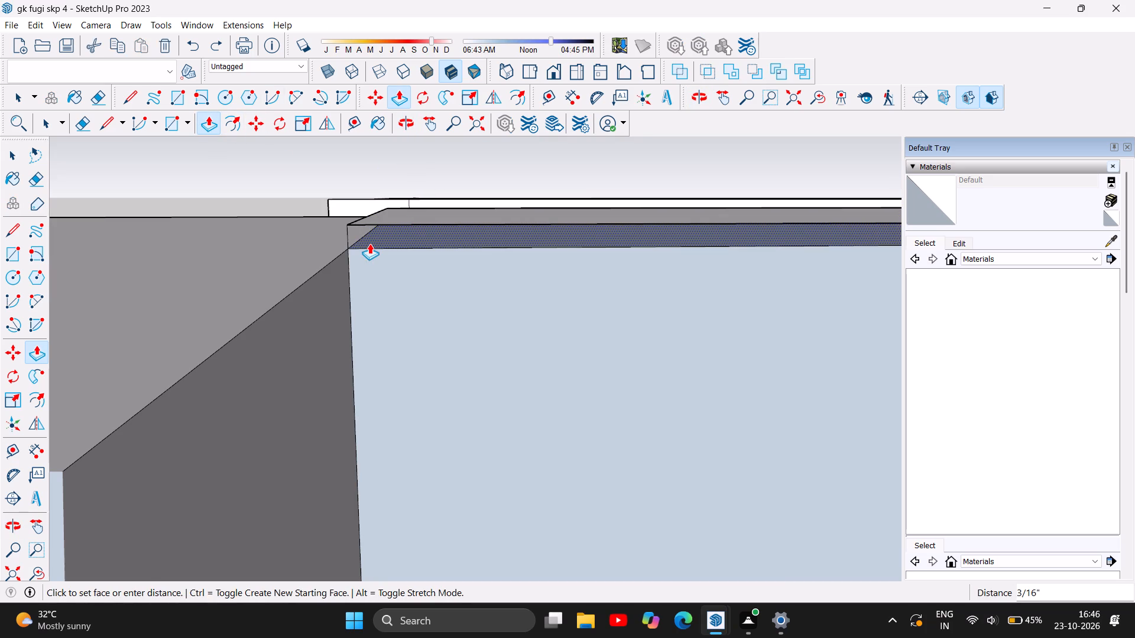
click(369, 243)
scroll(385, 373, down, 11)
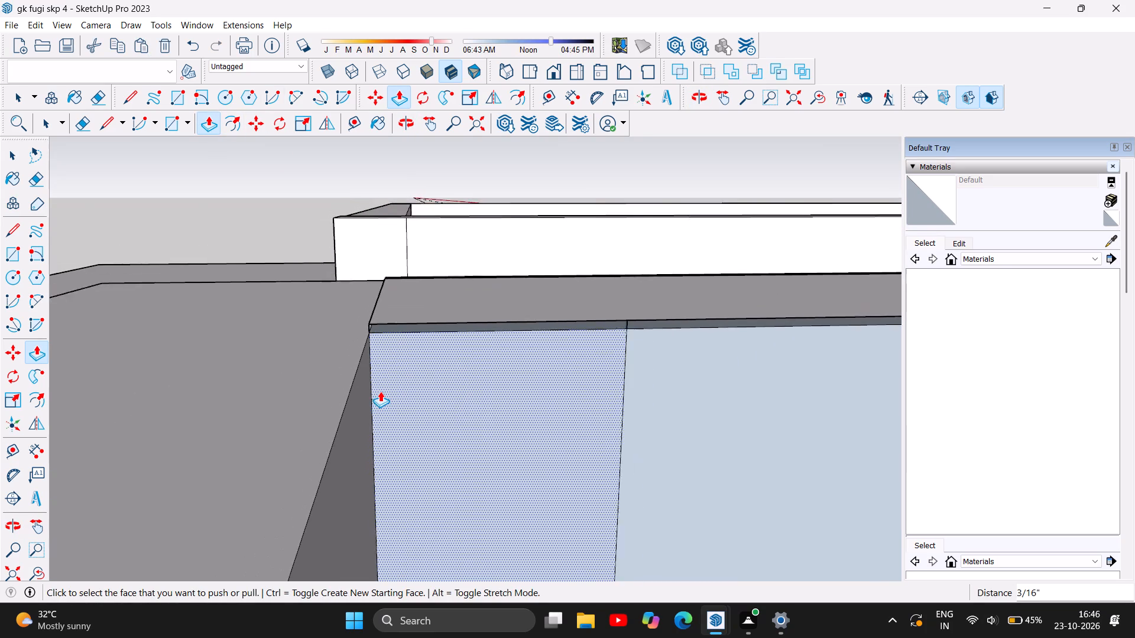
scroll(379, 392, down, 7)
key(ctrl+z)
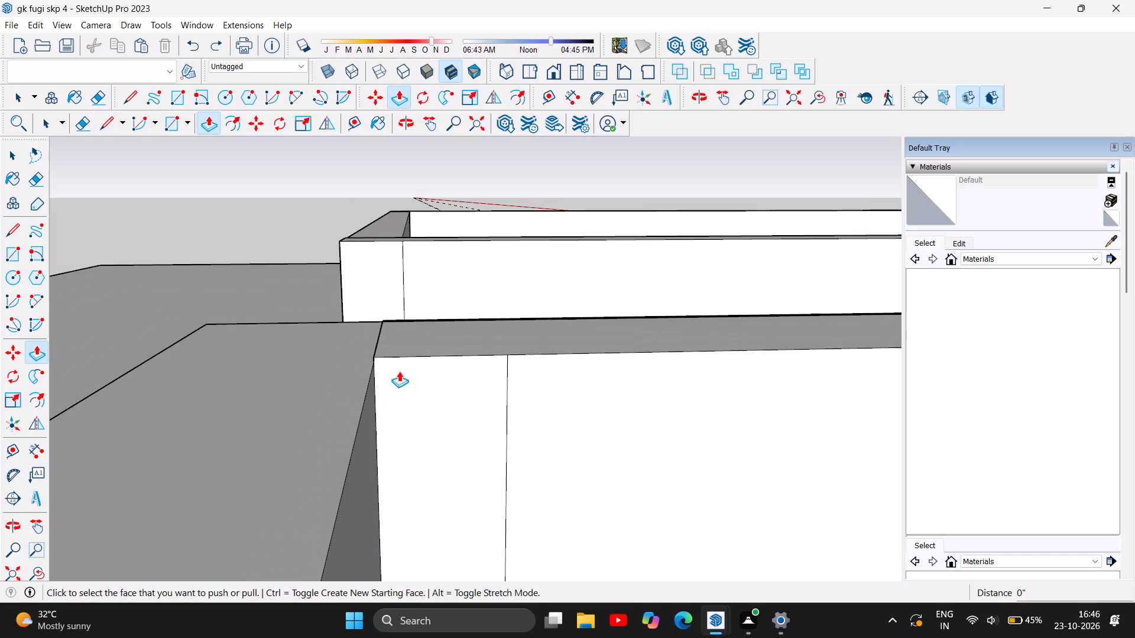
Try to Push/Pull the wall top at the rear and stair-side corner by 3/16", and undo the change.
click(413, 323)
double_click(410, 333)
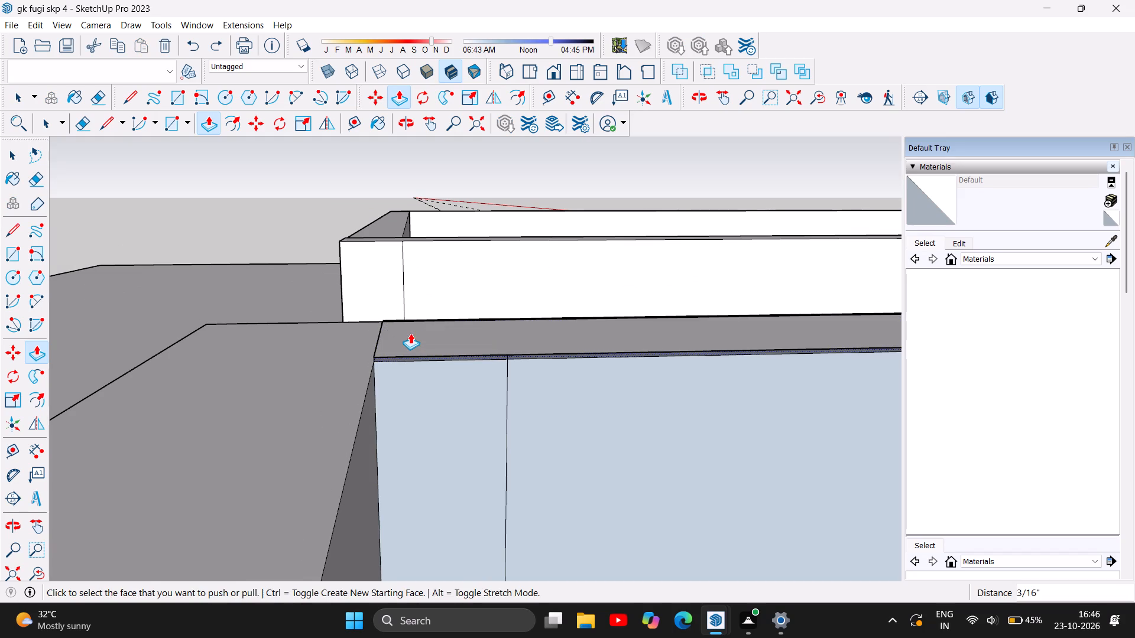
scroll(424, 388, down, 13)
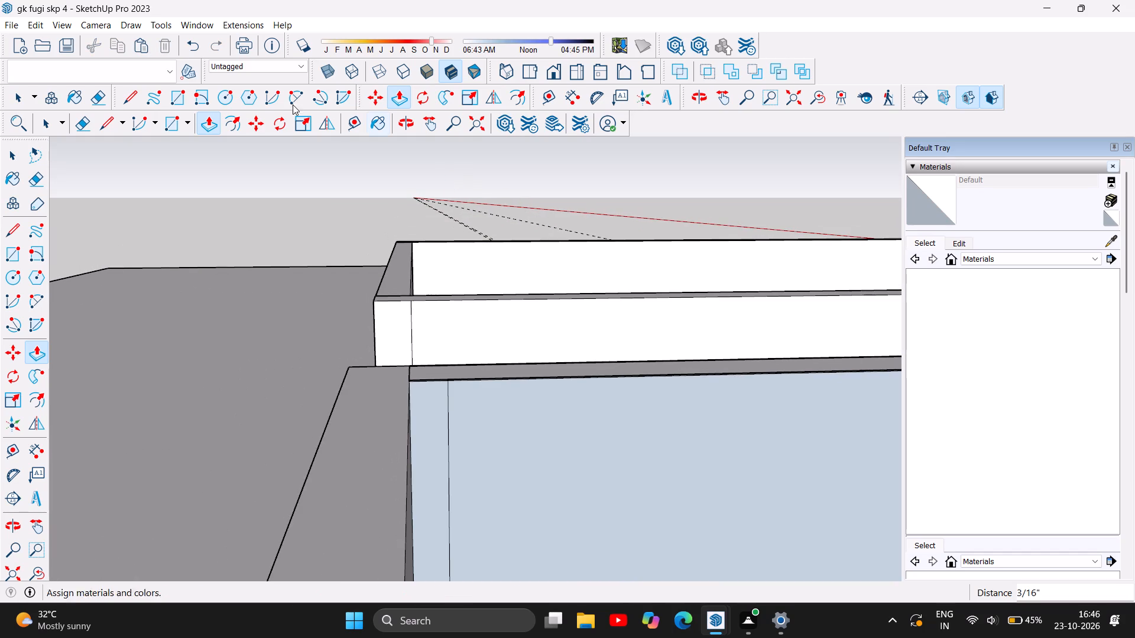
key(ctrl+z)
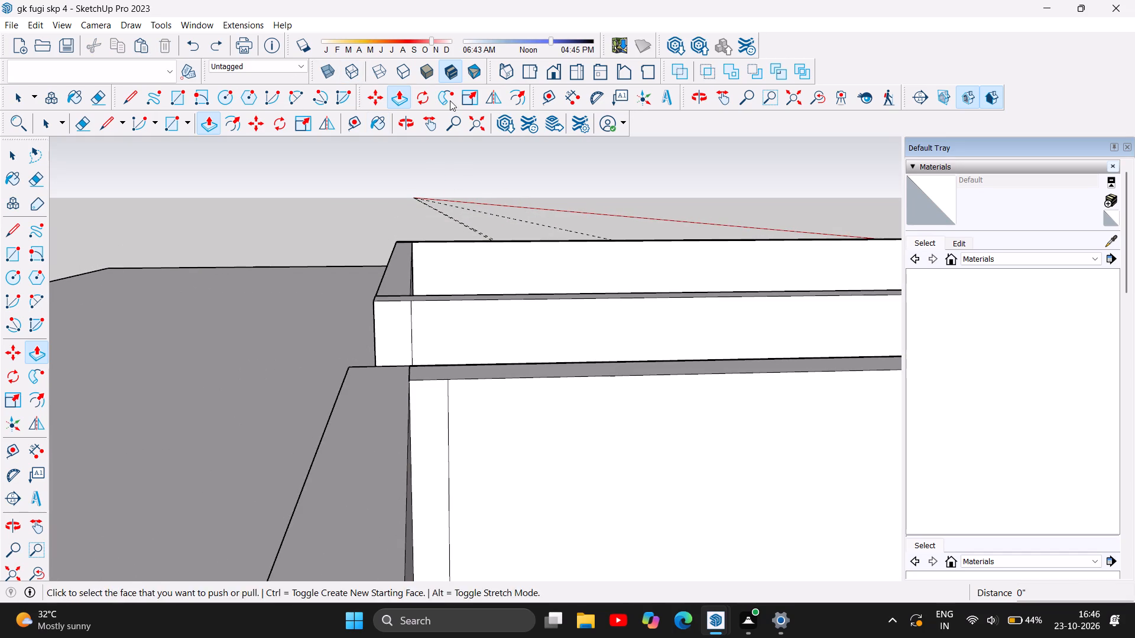
Push/Pull the room wall's top face by 3/16" where it meets the stair-side wall, making both tops level.
click(408, 119)
drag(483, 351, 422, 479)
scroll(401, 340, down, 4)
scroll(373, 421, up, 5)
scroll(382, 413, down, 4)
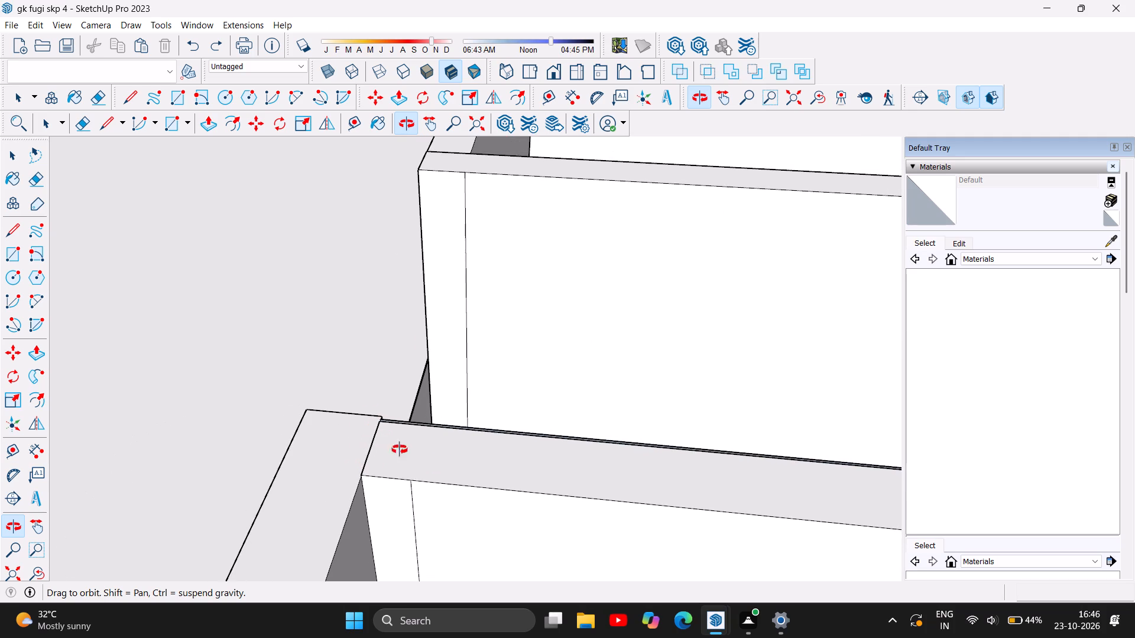
drag(461, 476, 203, 566)
drag(336, 483, 225, 468)
scroll(356, 350, down, 6)
drag(318, 409, 132, 297)
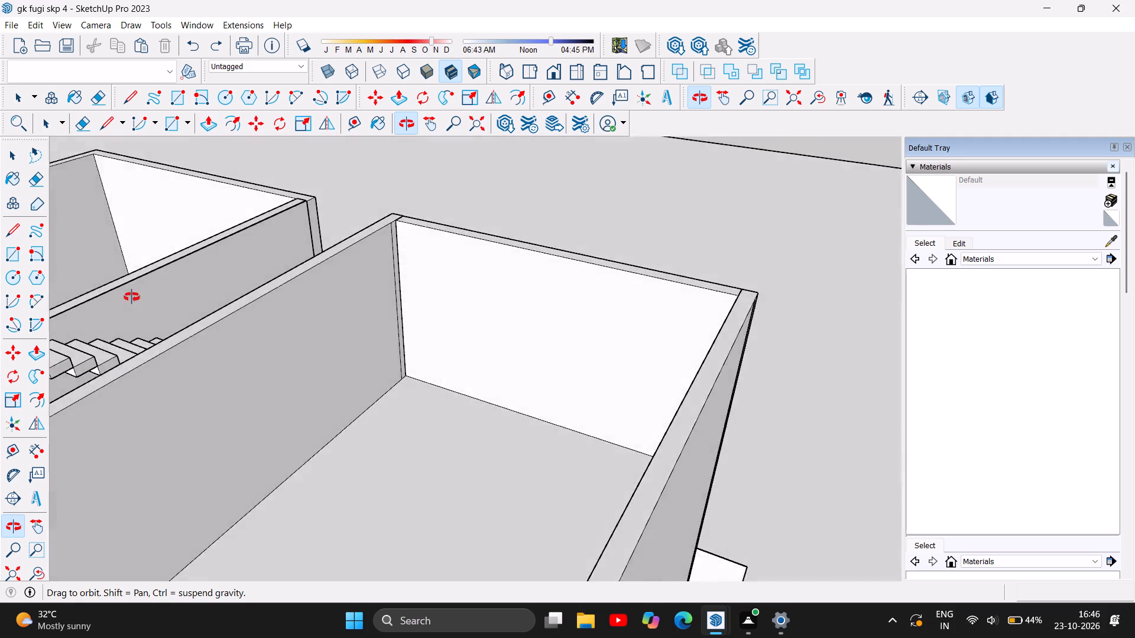
drag(132, 297, 377, 244)
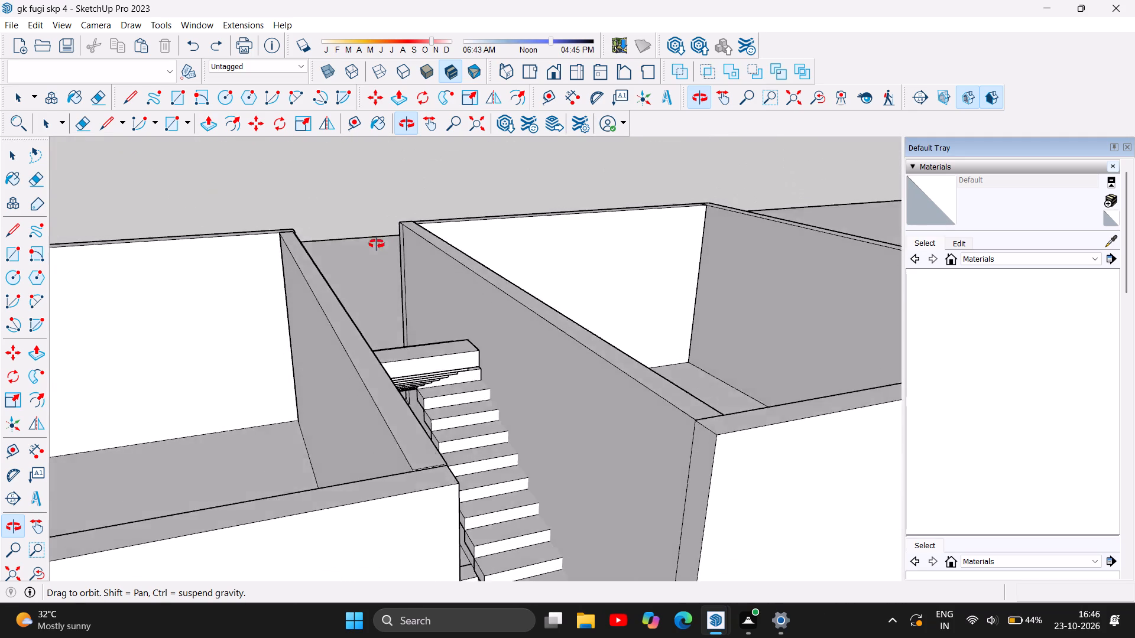
drag(377, 244, 304, 214)
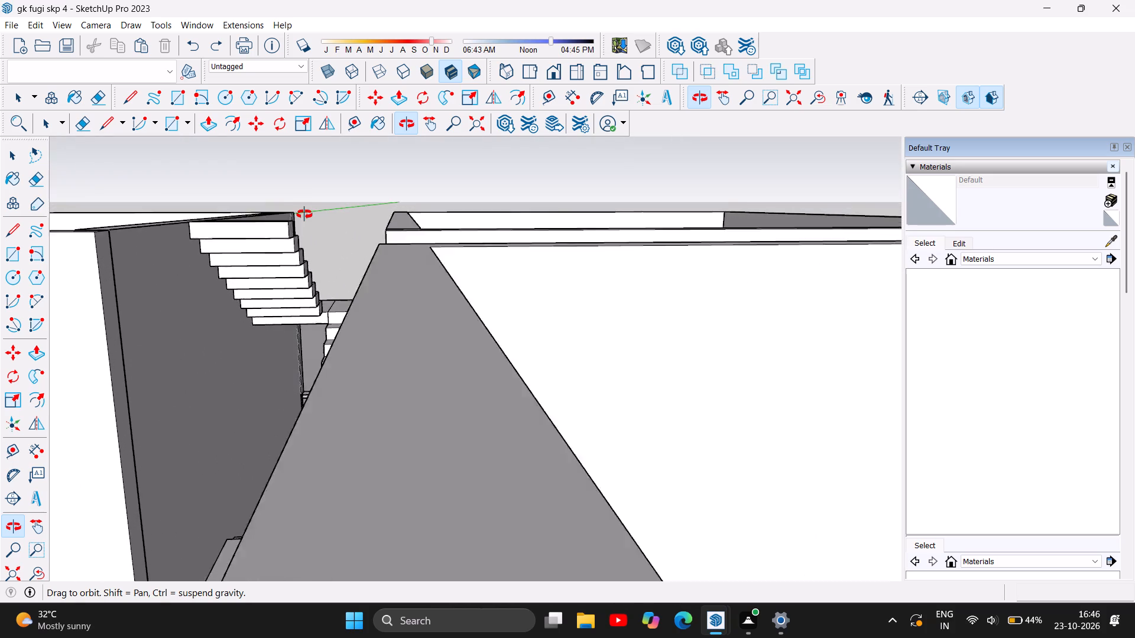
drag(304, 214, 306, 257)
scroll(400, 483, up, 5)
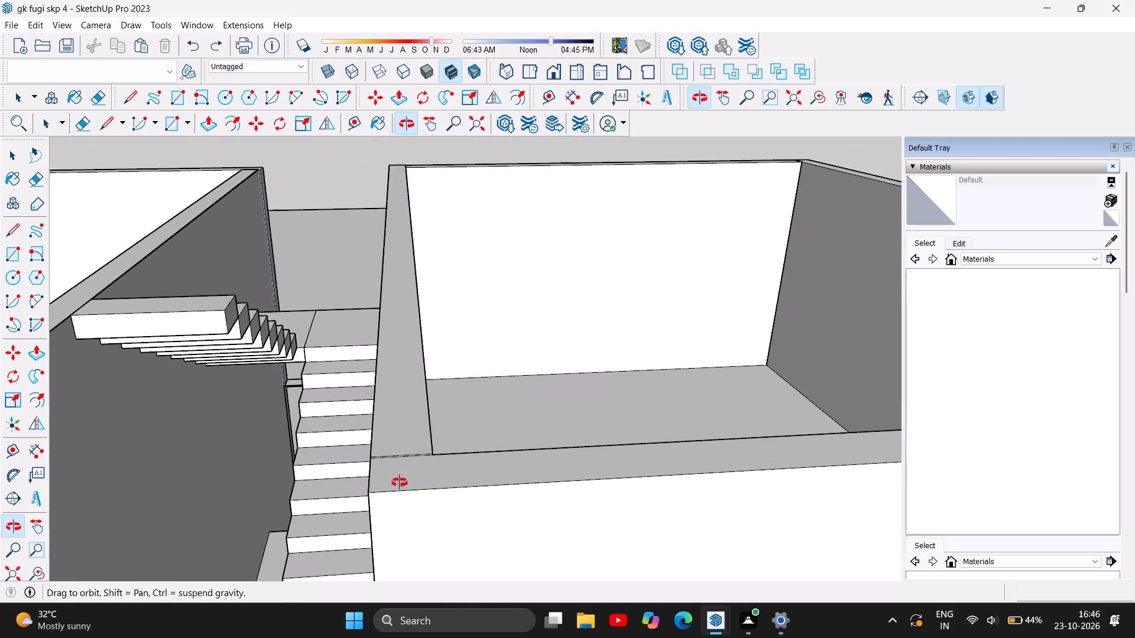
scroll(400, 483, up, 18)
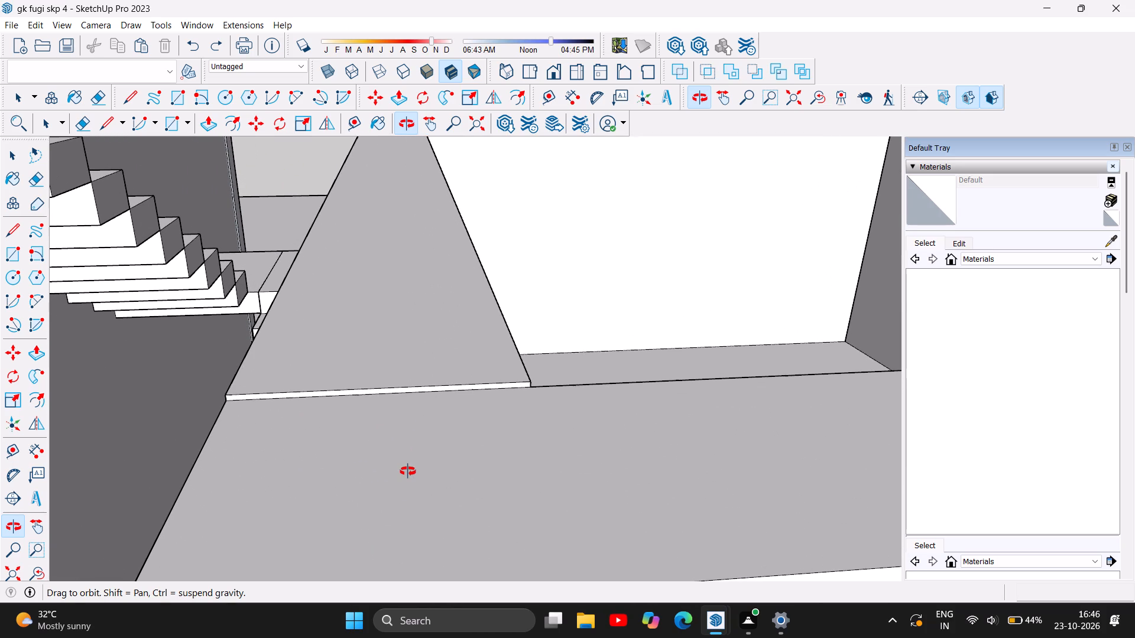
click(214, 127)
click(390, 526)
click(398, 517)
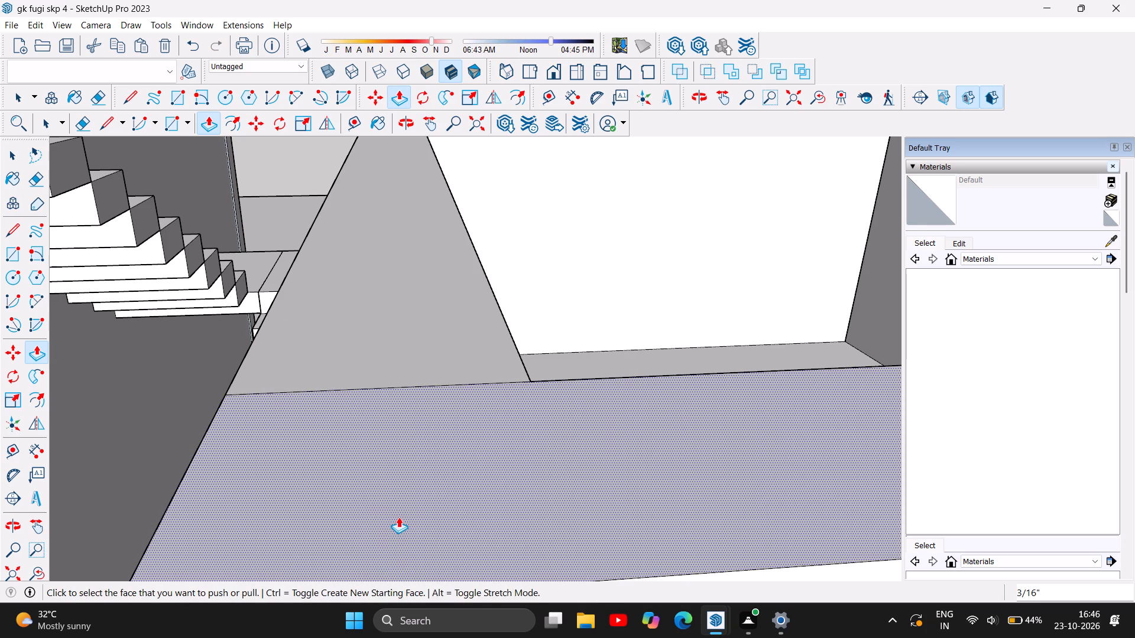
Push/Pull the matching wall top of the room across the stair by 7/16" toward the stair-side wall's level.
scroll(551, 517, down, 19)
scroll(588, 516, down, 7)
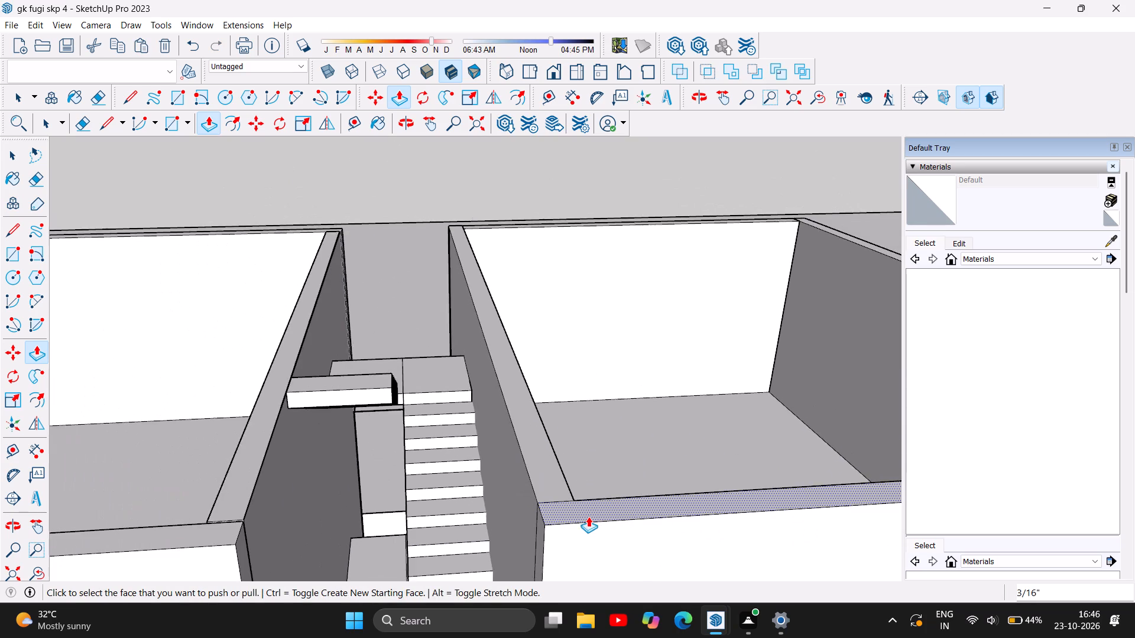
scroll(644, 484, down, 4)
scroll(444, 516, up, 18)
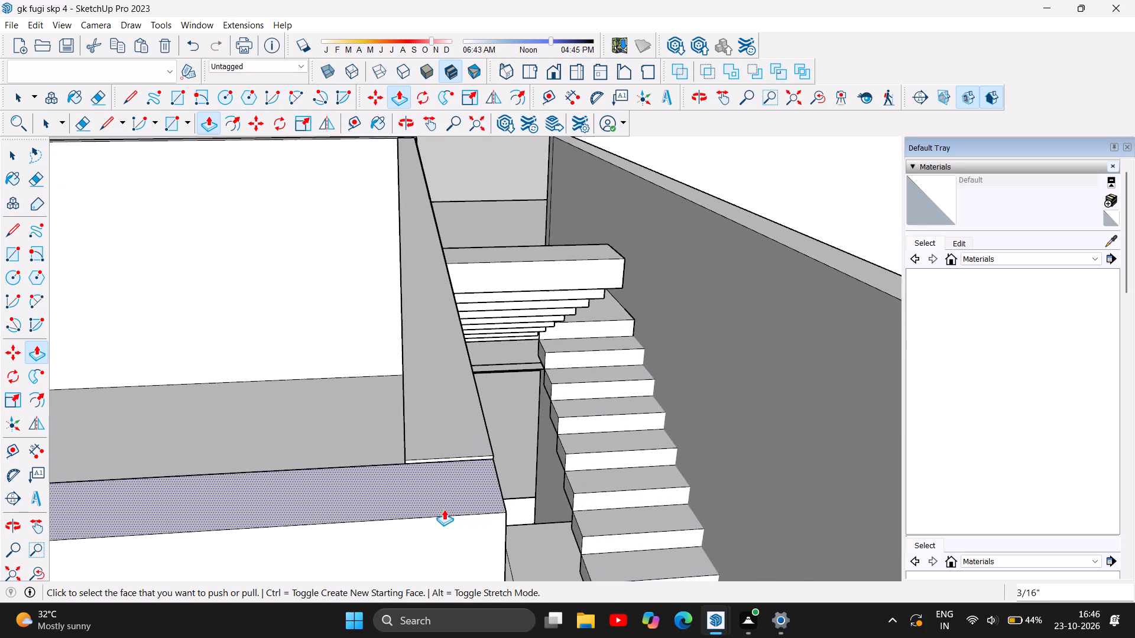
click(446, 493)
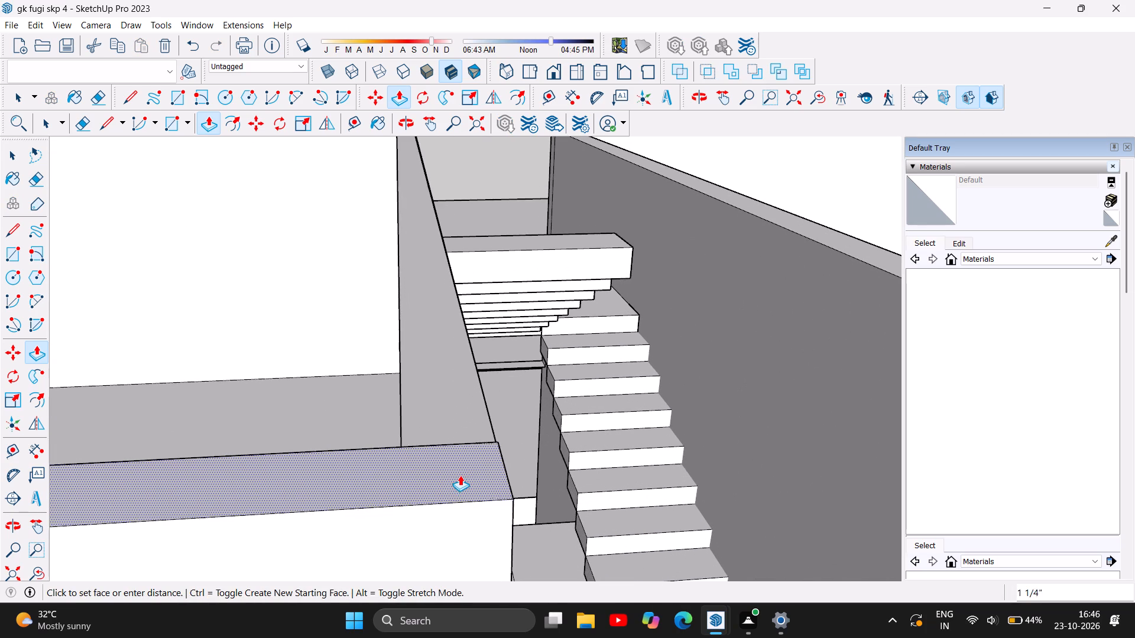
scroll(460, 475, up, 1)
right_click(464, 493)
right_click(463, 499)
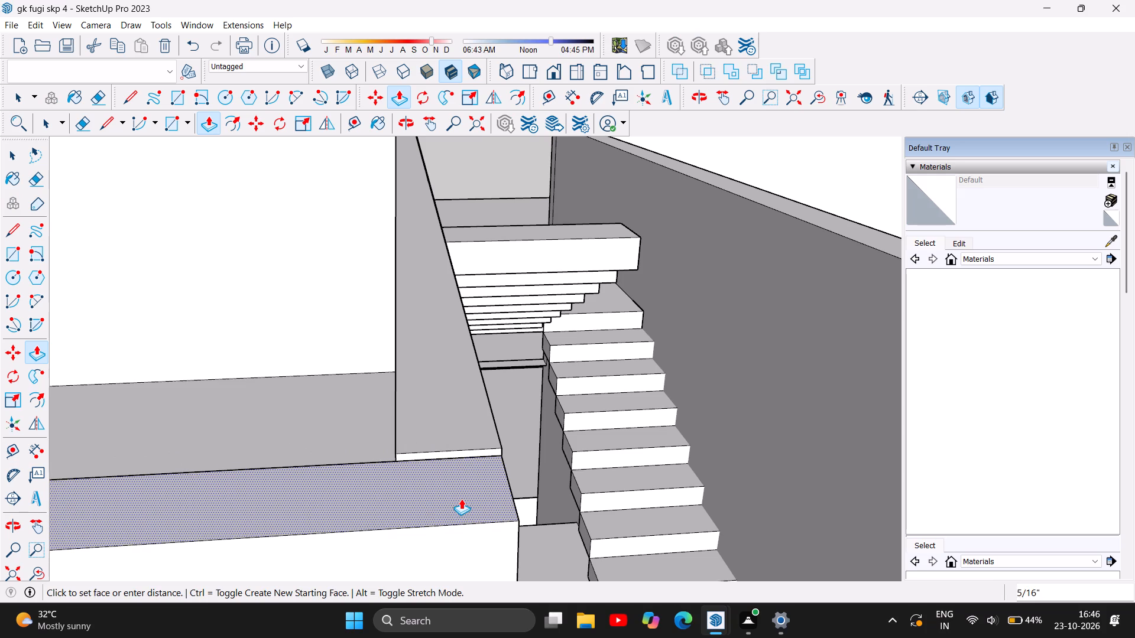
click(469, 490)
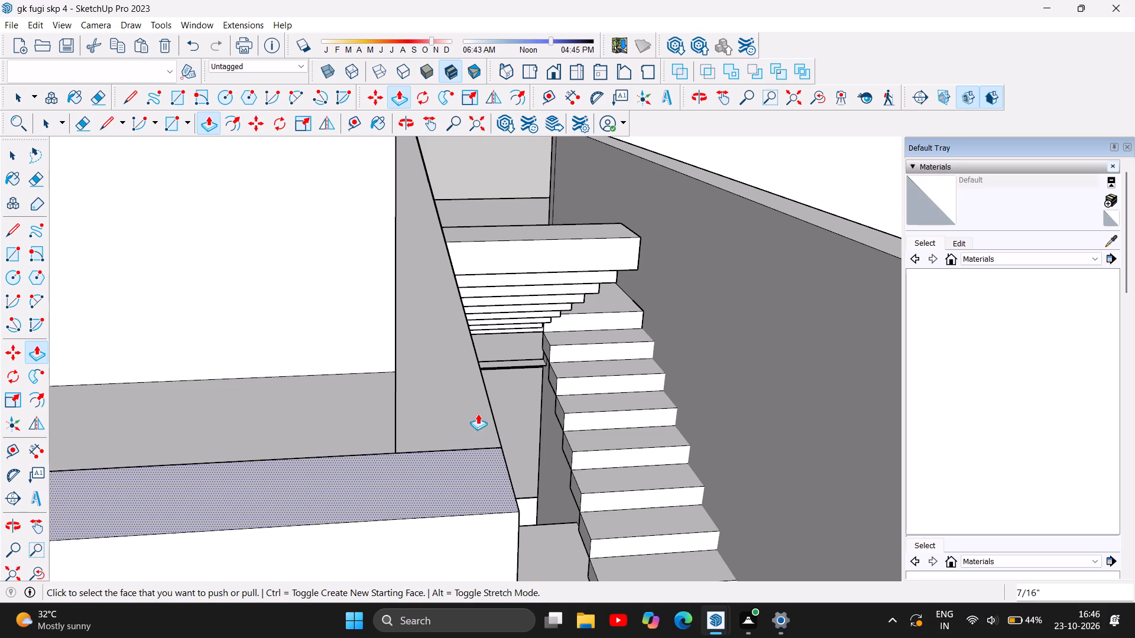
Refine that wall top with Push/Pull moves of 1/4" and 3/16", ending level with the stair-side wall top.
scroll(472, 428, up, 5)
scroll(462, 482, up, 10)
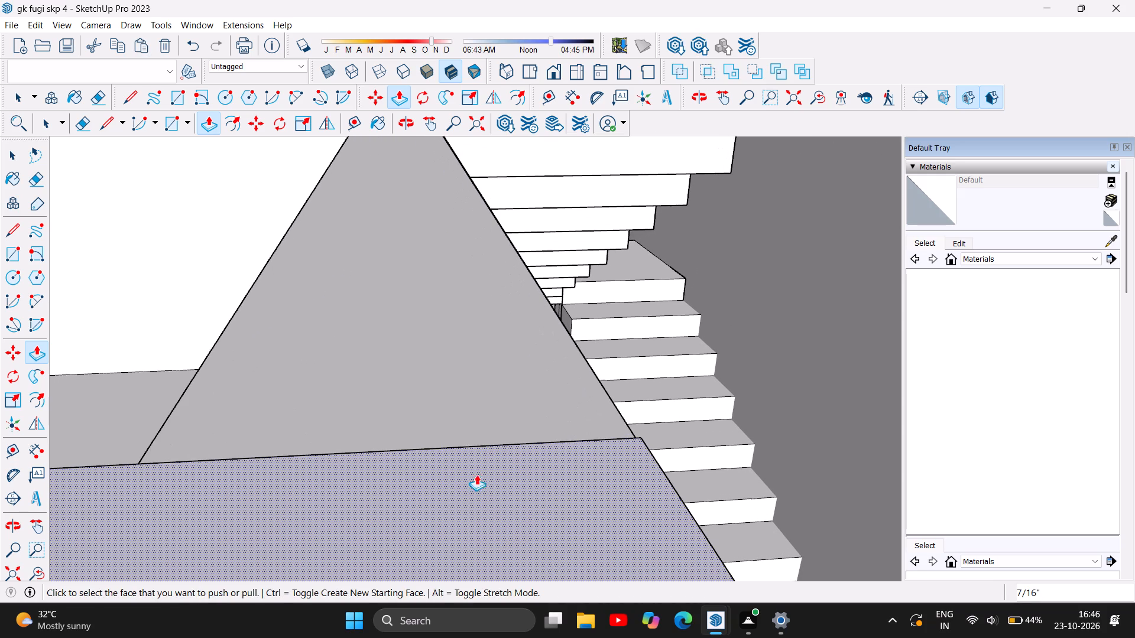
drag(500, 481, 498, 496)
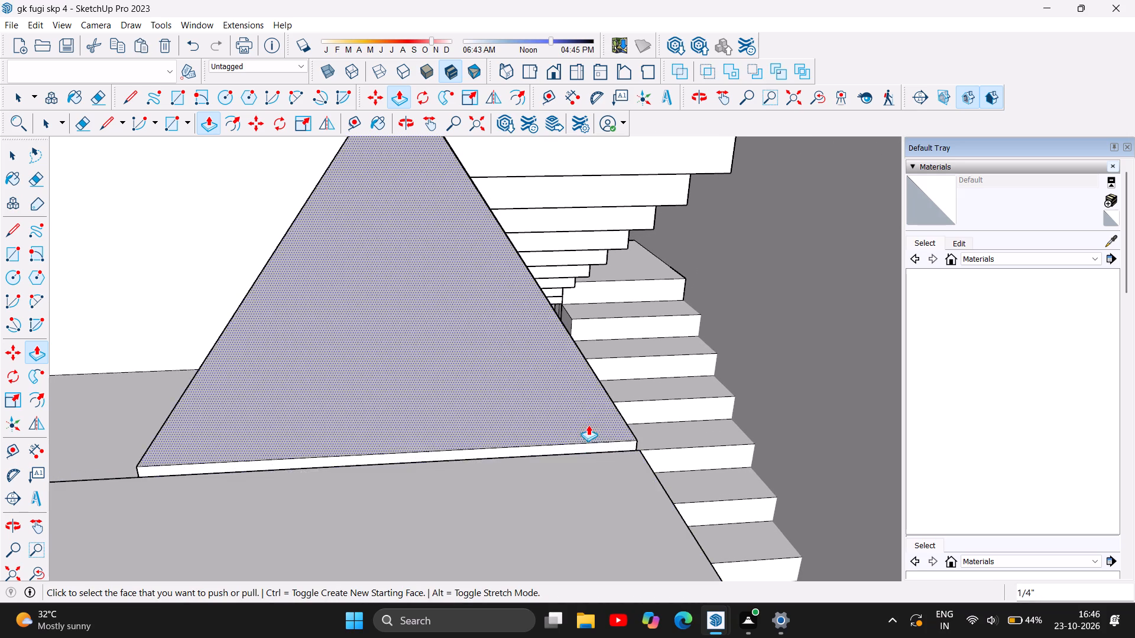
scroll(595, 427, up, 4)
scroll(632, 480, up, 6)
drag(646, 499, 616, 469)
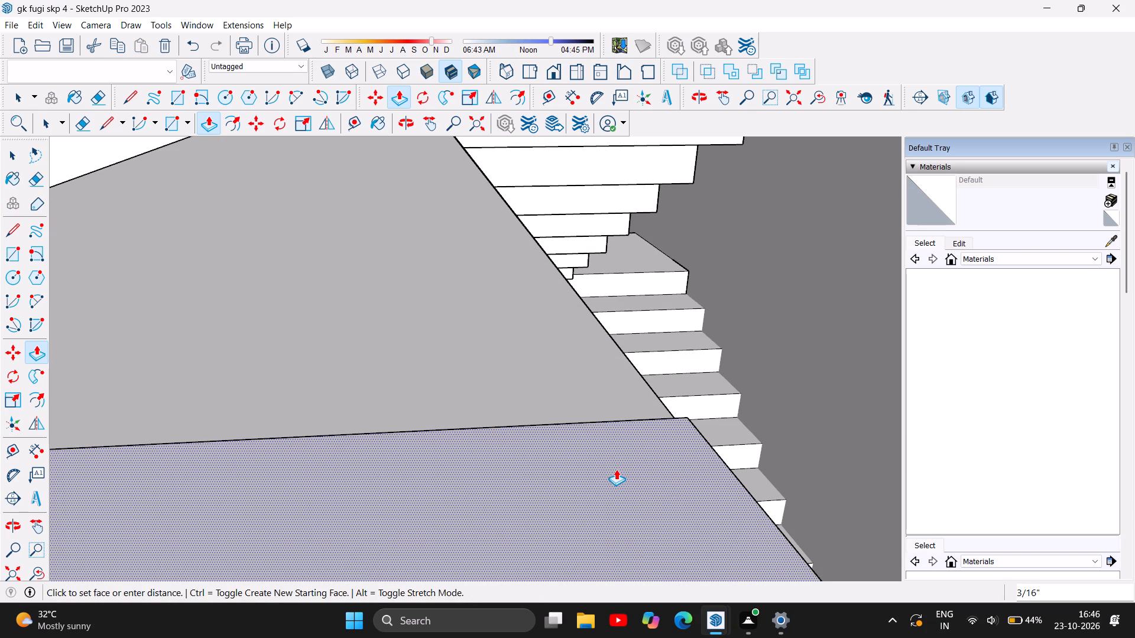
drag(616, 469, 616, 468)
Push/Pull the same wall's narrow end face at the stair opening by 1/16", flush with the stair-side wall face.
scroll(471, 465, down, 6)
scroll(351, 459, down, 7)
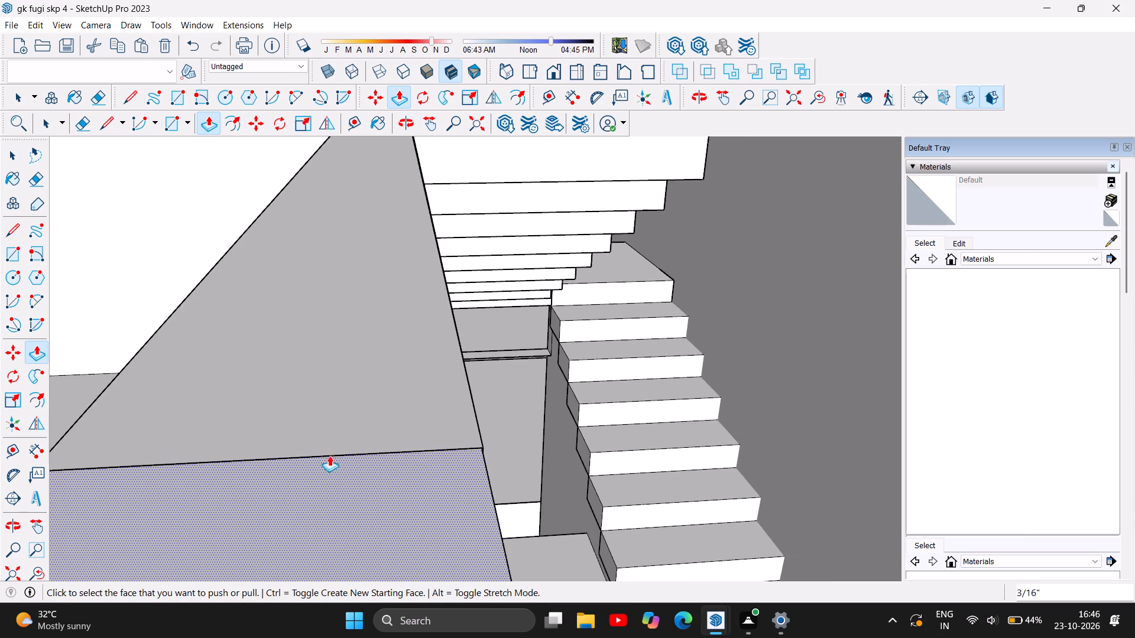
scroll(223, 389, down, 6)
scroll(466, 516, up, 3)
scroll(299, 438, down, 4)
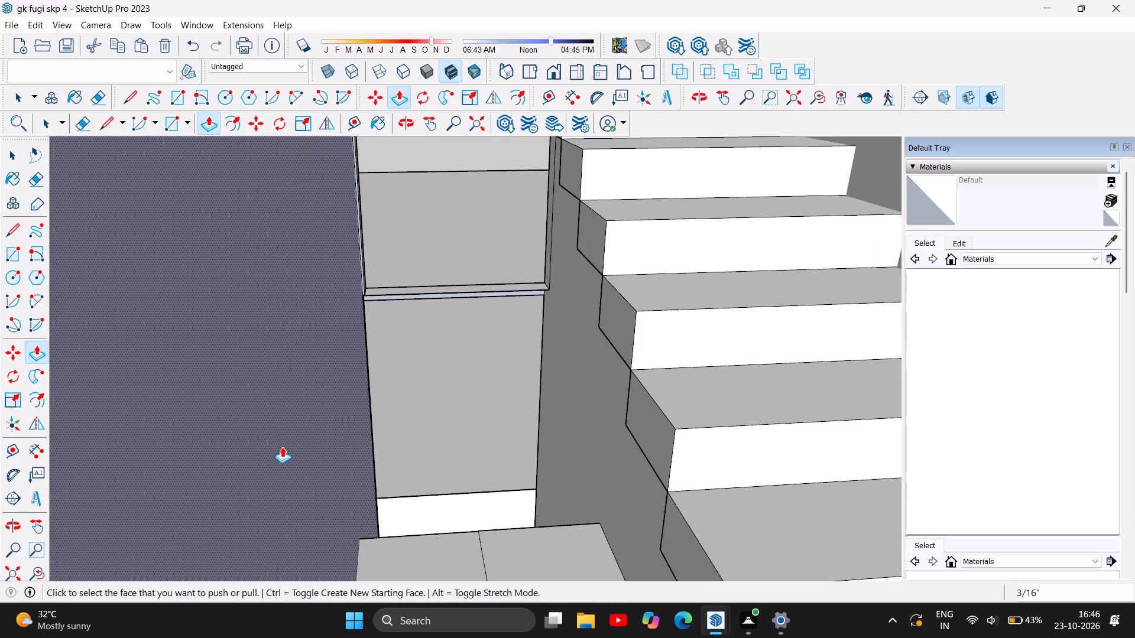
scroll(343, 417, down, 10)
scroll(278, 382, up, 4)
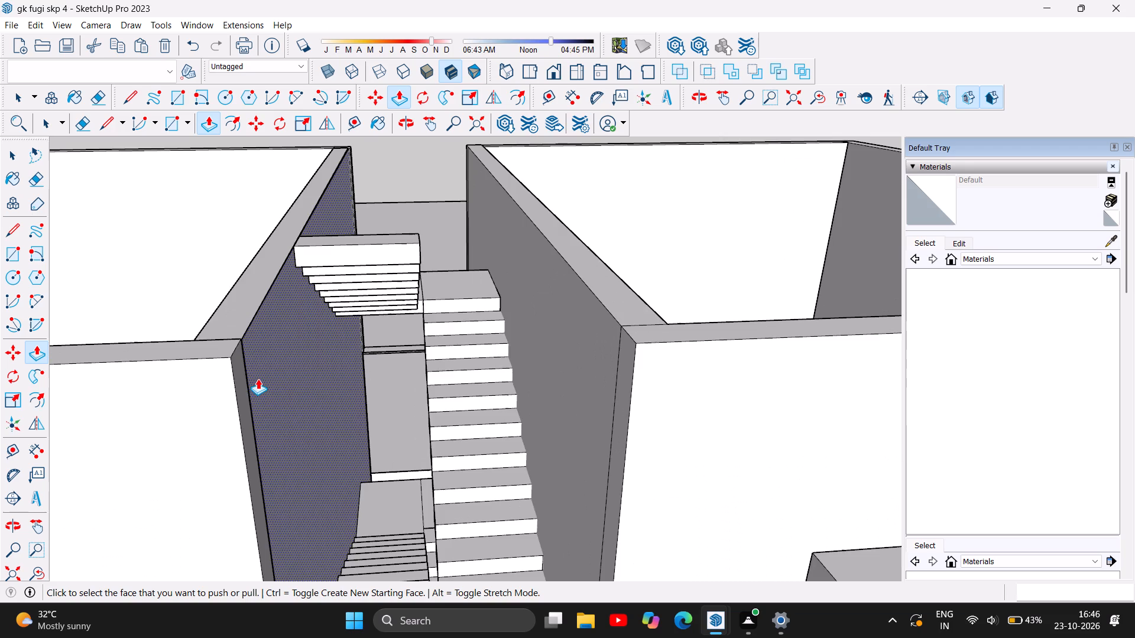
scroll(236, 356, up, 11)
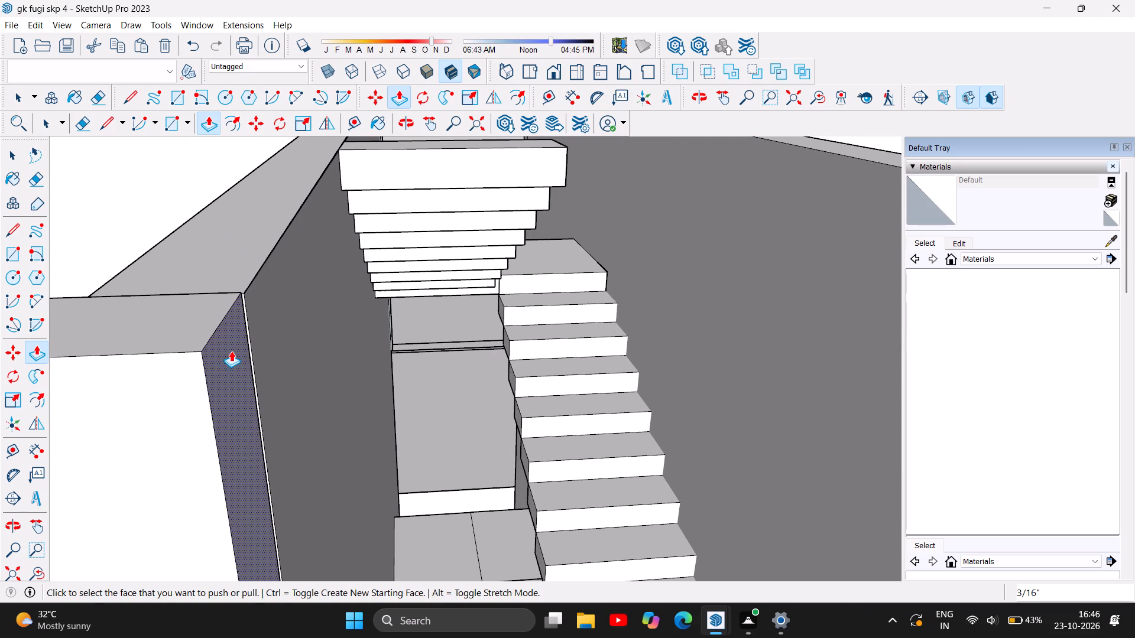
click(223, 355)
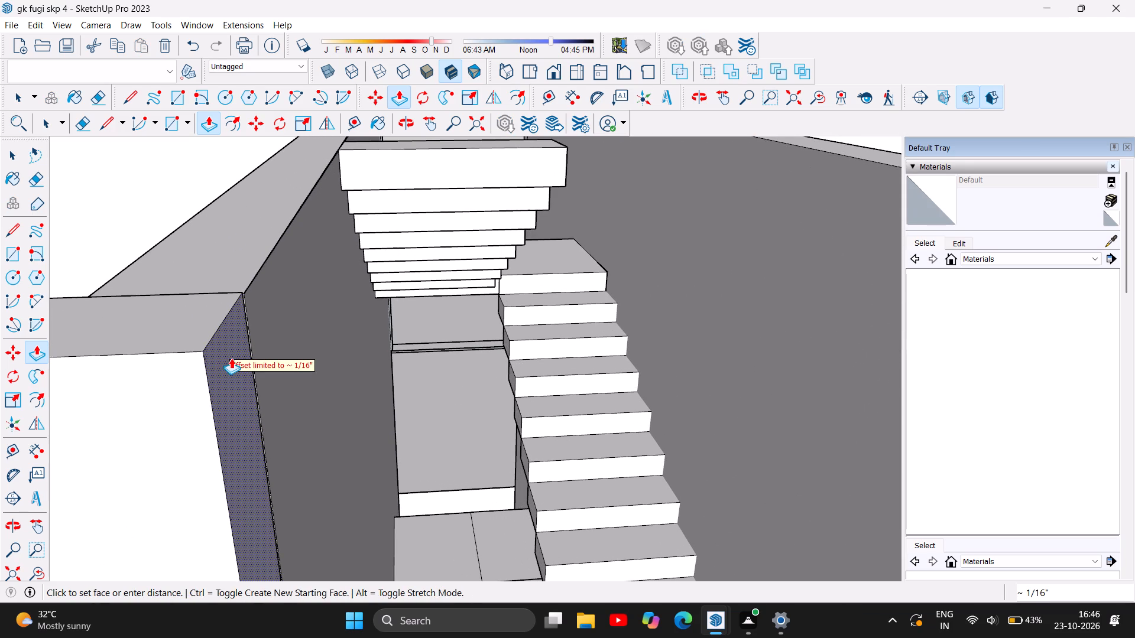
click(234, 359)
scroll(228, 302, up, 5)
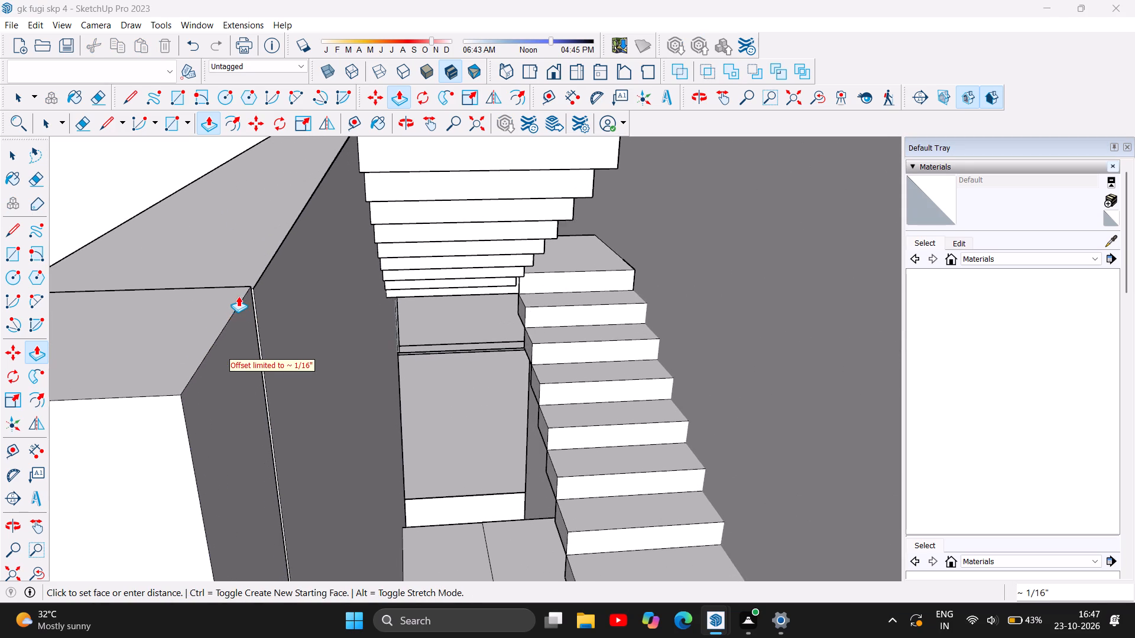
scroll(238, 296, up, 10)
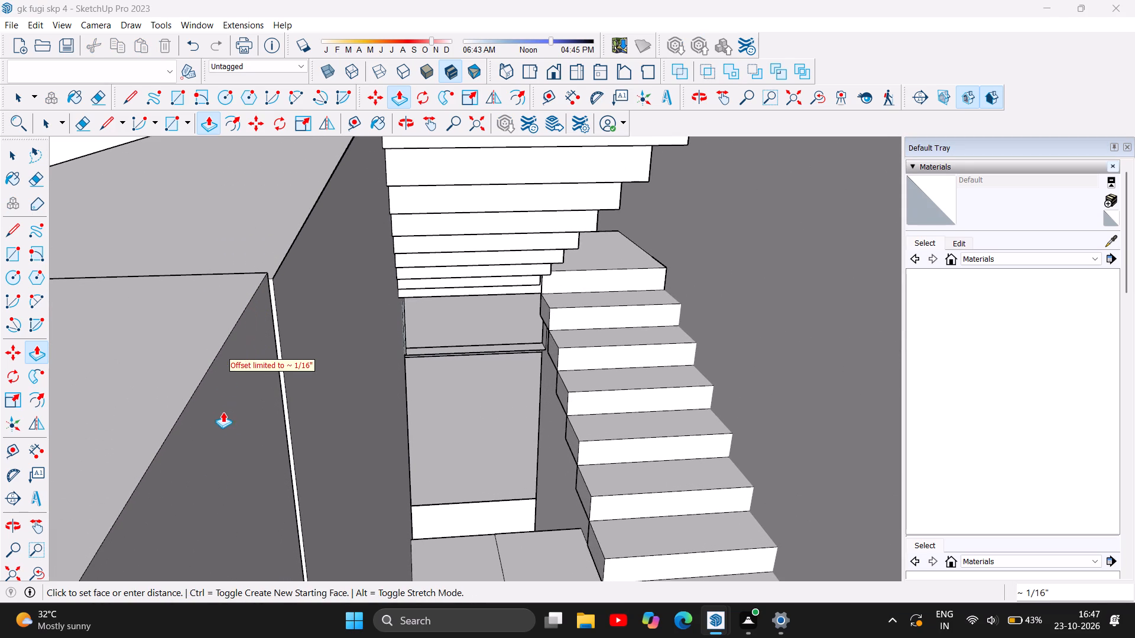
click(212, 432)
drag(228, 432, 234, 434)
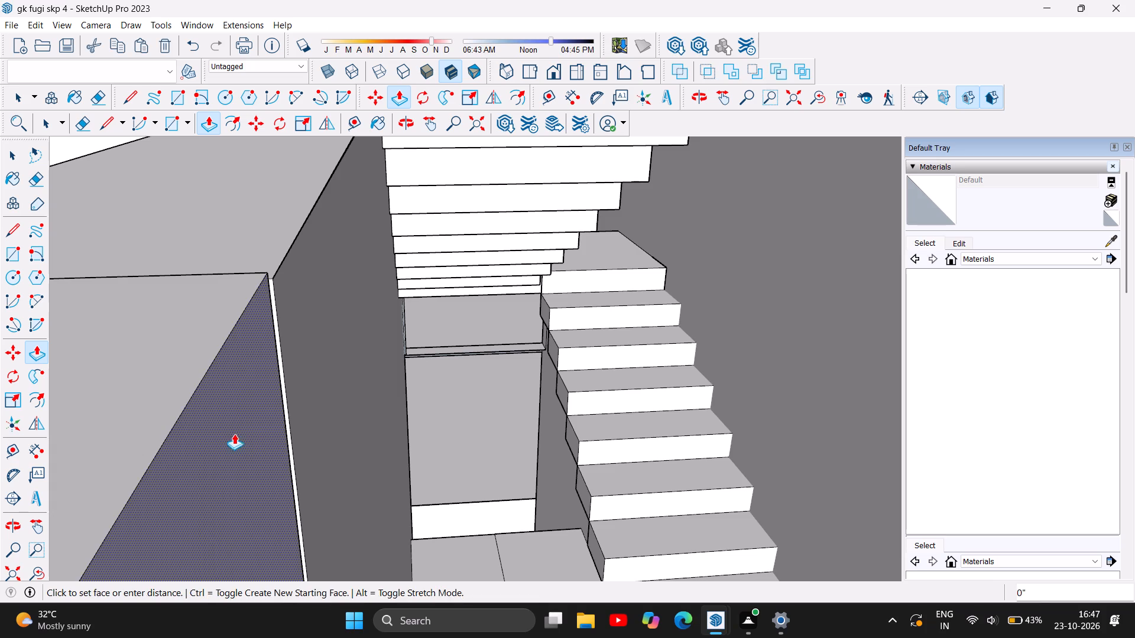
drag(234, 434, 234, 432)
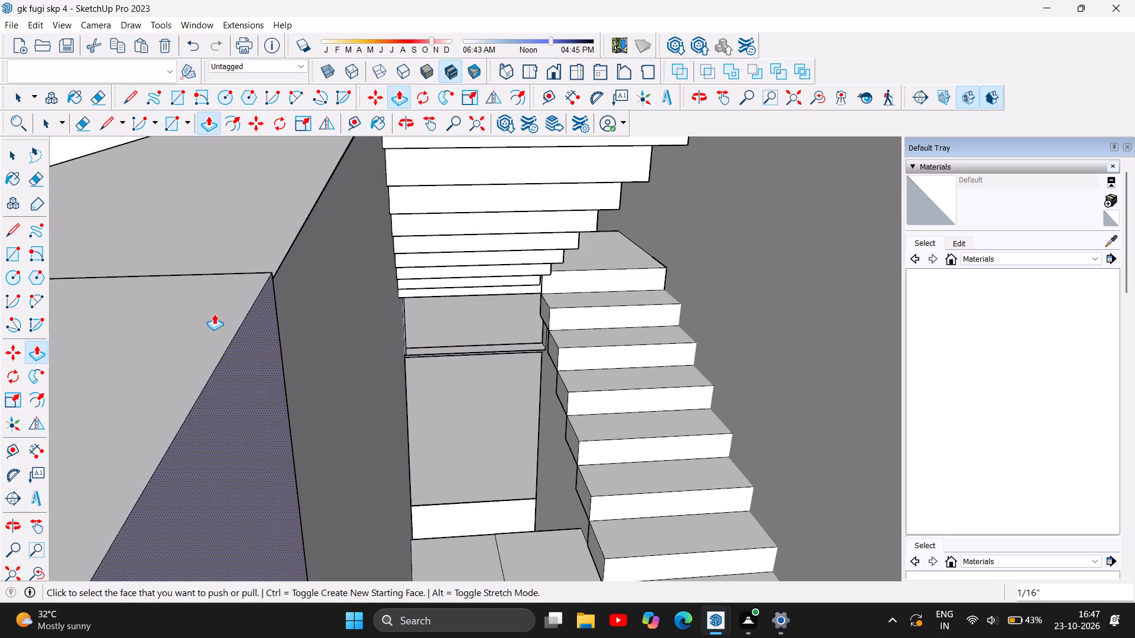
Push/Pull the same wall's top face by 1/16" at the stair corner to match the adjoining wall top.
drag(199, 304, 193, 308)
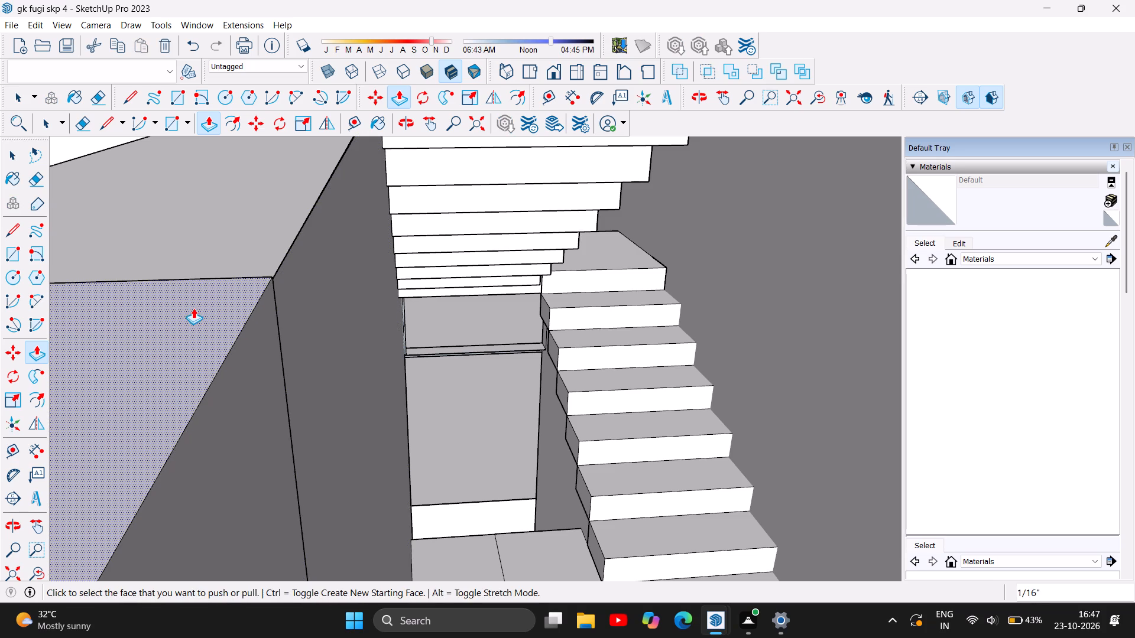
scroll(285, 260, up, 12)
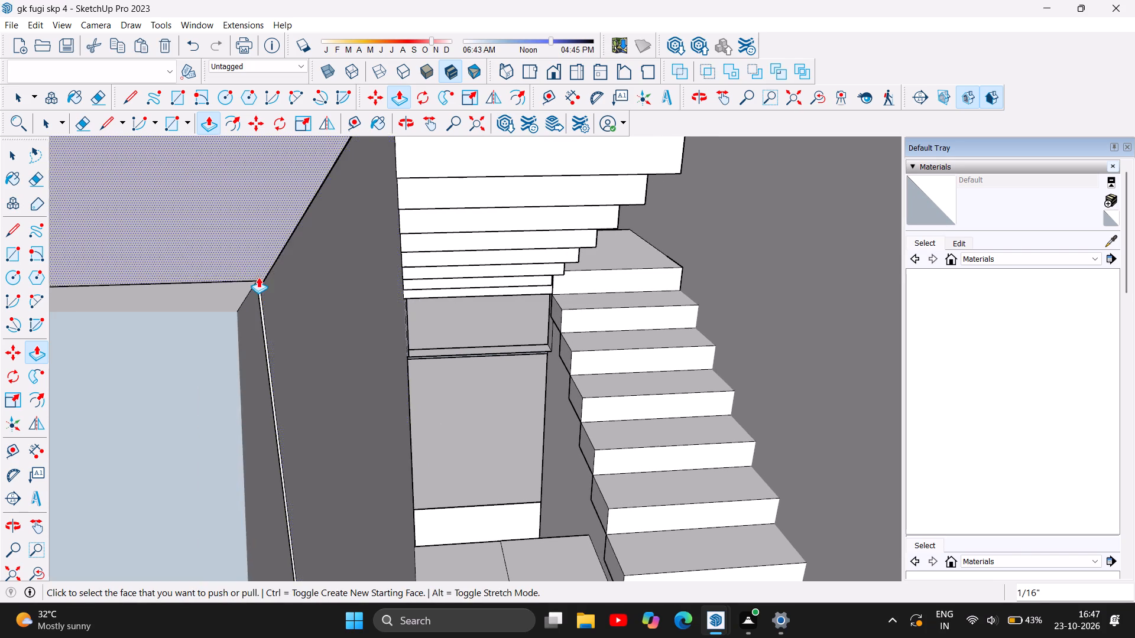
scroll(258, 277, up, 4)
scroll(241, 342, down, 5)
click(234, 366)
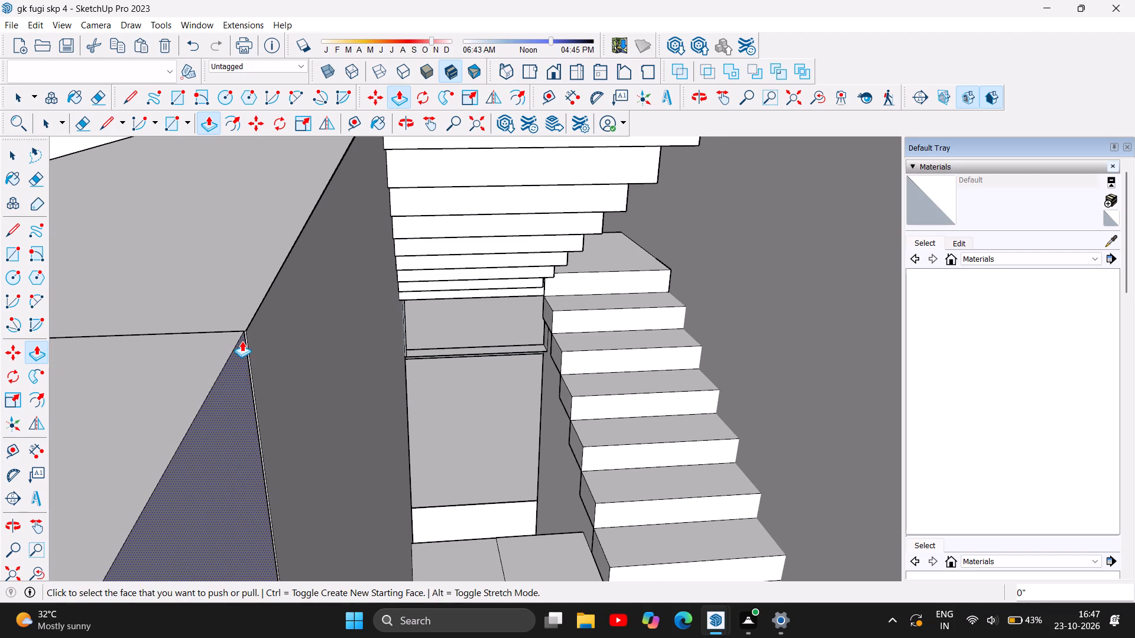
scroll(242, 340, up, 12)
scroll(238, 349, down, 3)
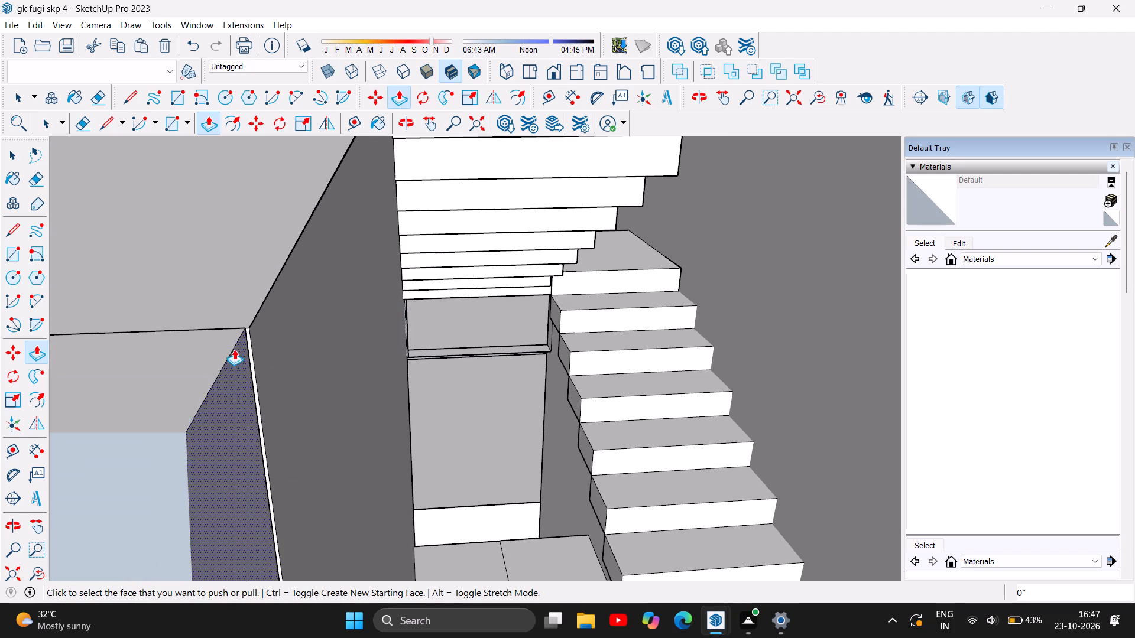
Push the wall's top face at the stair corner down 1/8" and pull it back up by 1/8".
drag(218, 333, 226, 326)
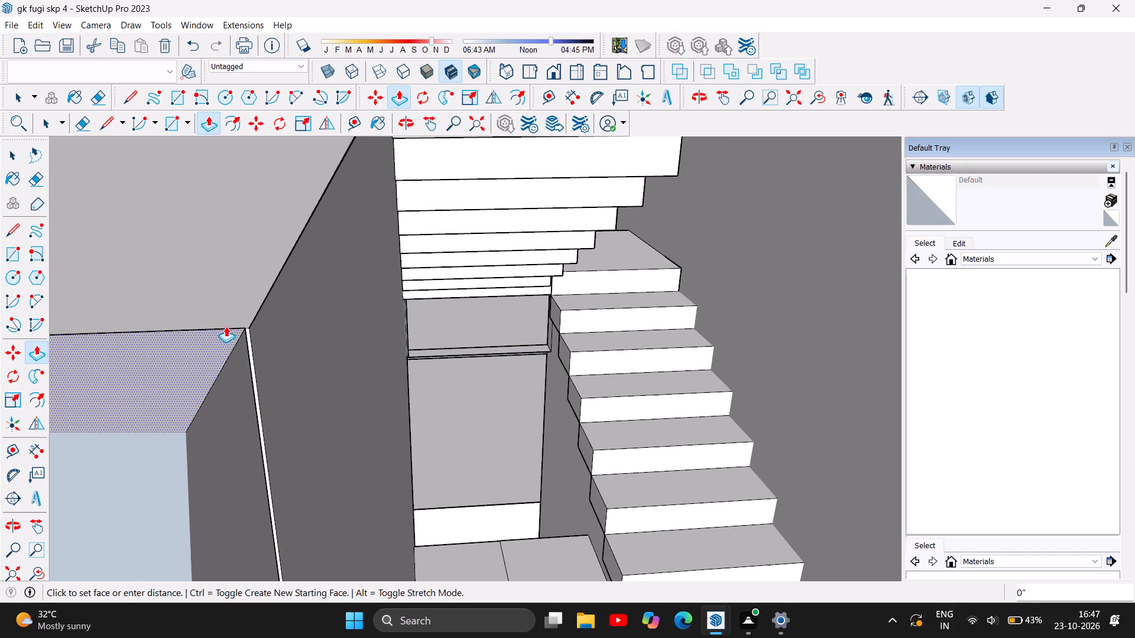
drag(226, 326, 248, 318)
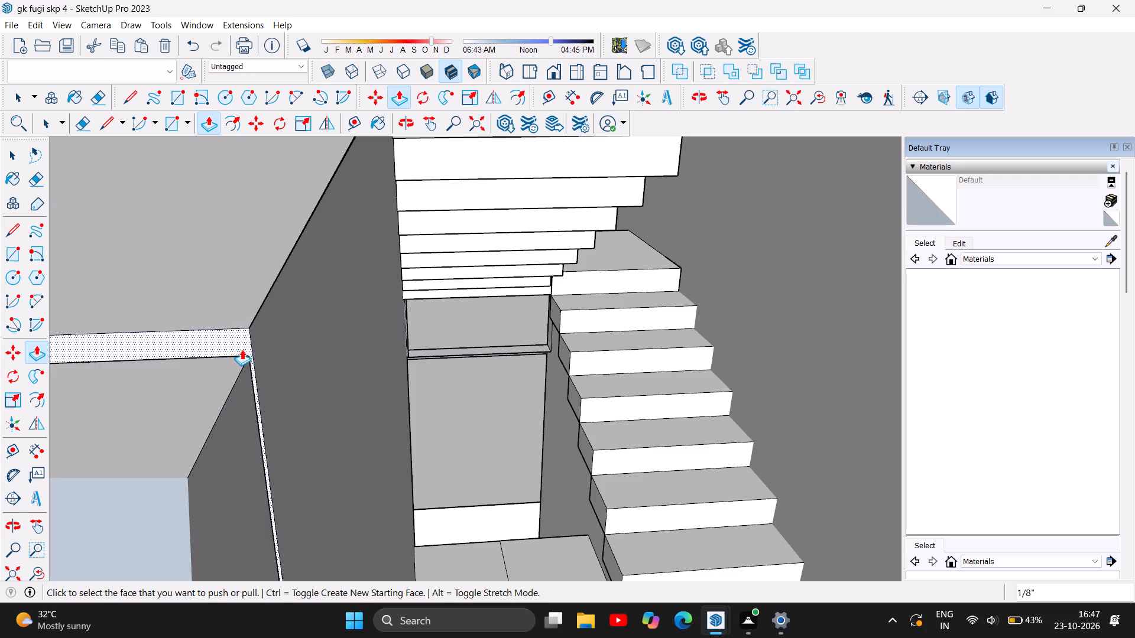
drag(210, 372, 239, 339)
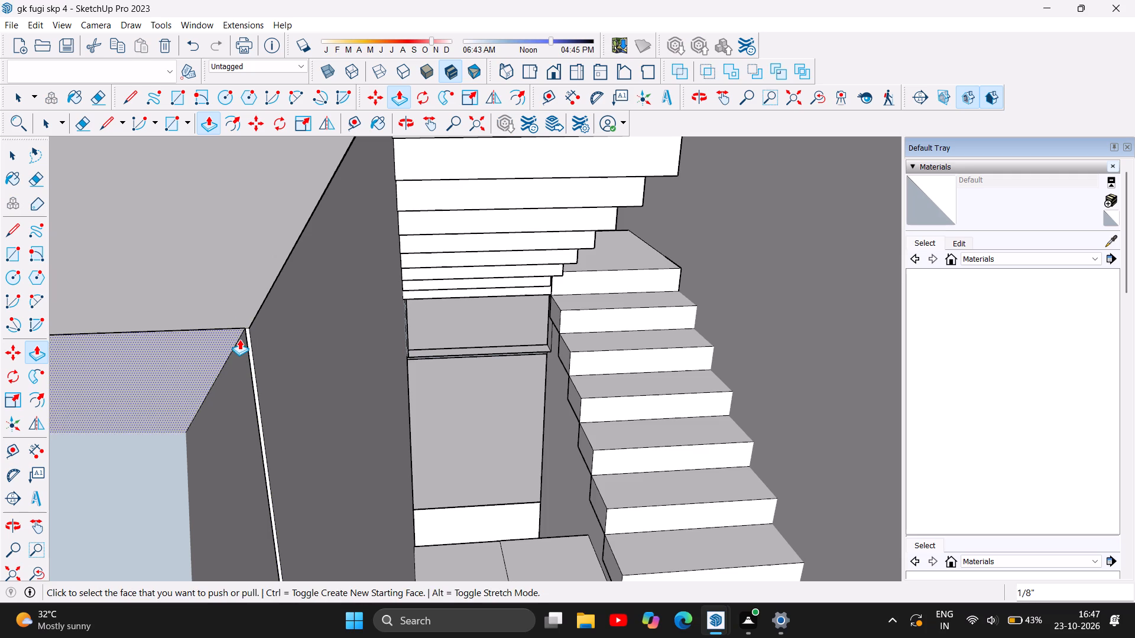
Push/Pull the wall's narrow side face at the stair corner by 1/16", flush with the adjoining wall face.
drag(226, 403, 234, 402)
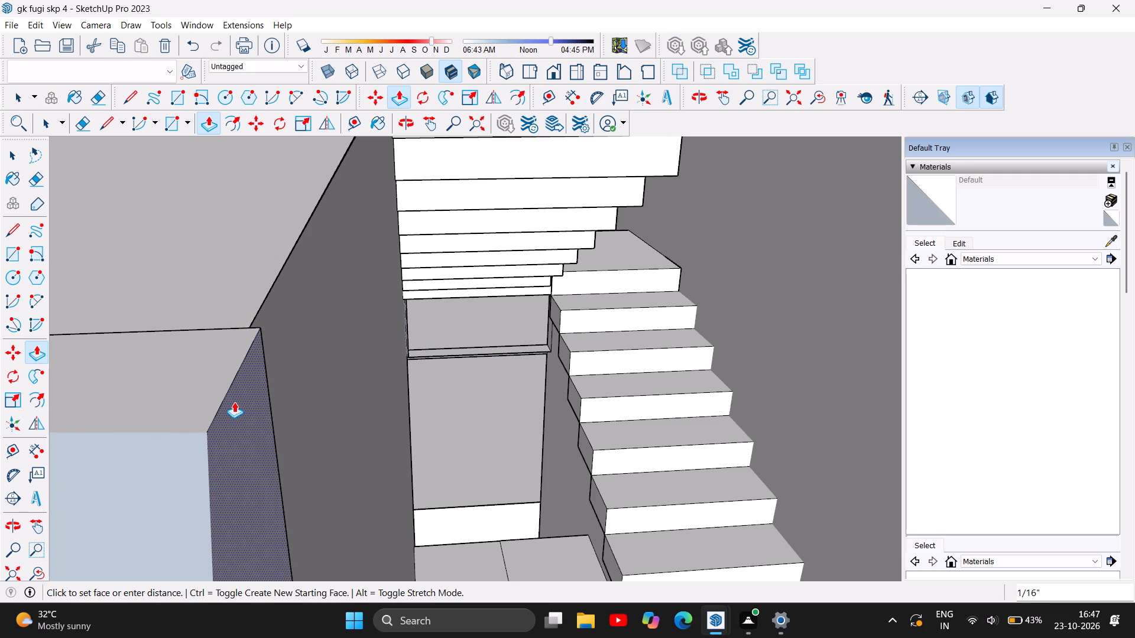
drag(234, 402, 234, 401)
Delete the leftover edge crossing the outer side wall's top where the front-left room's back wall joins it.
scroll(260, 401, down, 6)
scroll(309, 389, down, 12)
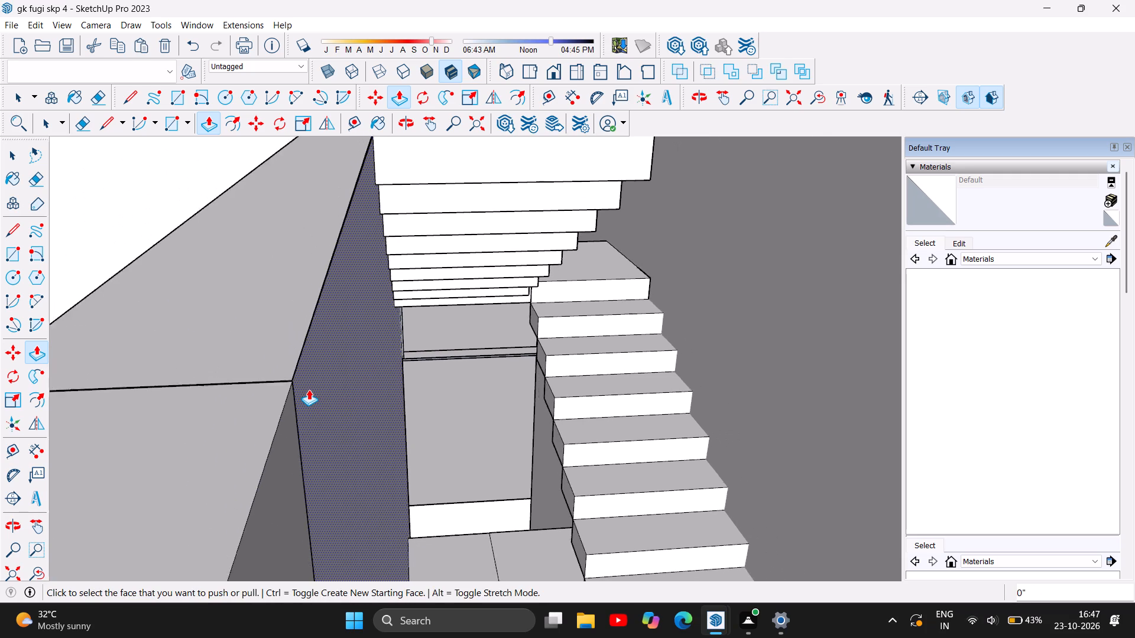
scroll(309, 389, down, 3)
scroll(401, 422, down, 16)
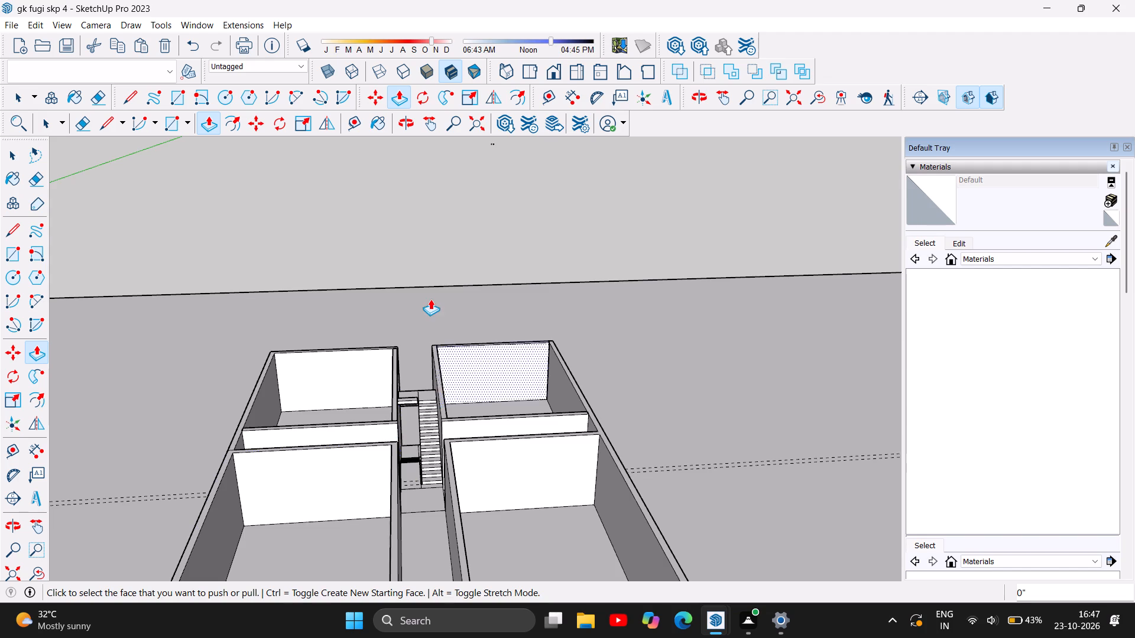
scroll(430, 299, down, 6)
click(410, 123)
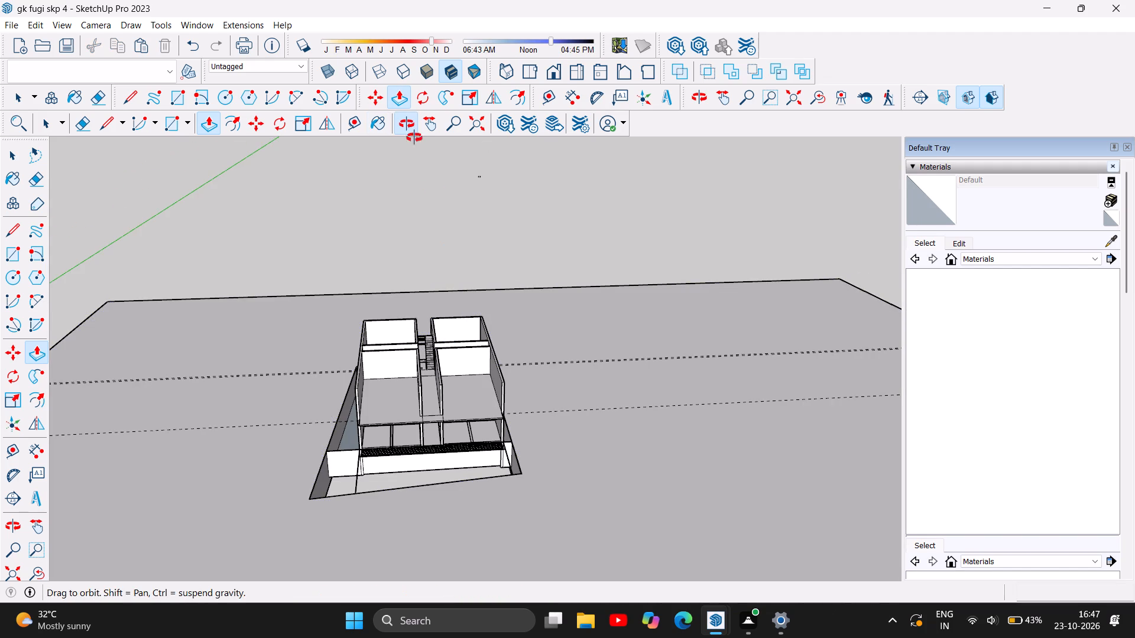
drag(385, 275, 395, 414)
scroll(377, 407, up, 5)
scroll(356, 359, up, 9)
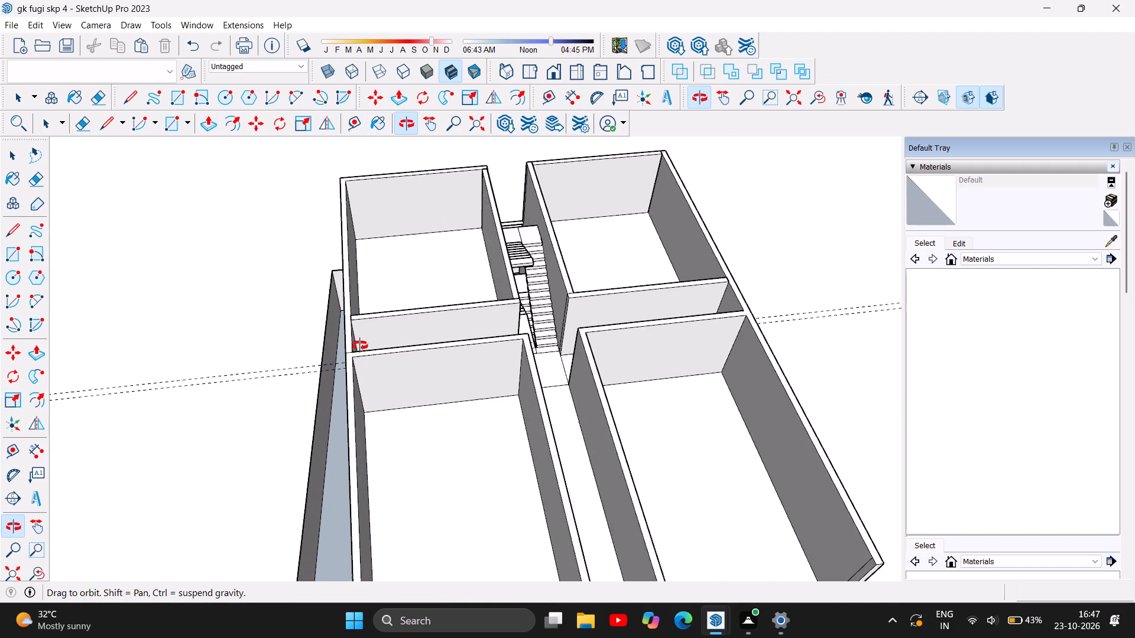
scroll(360, 346, up, 15)
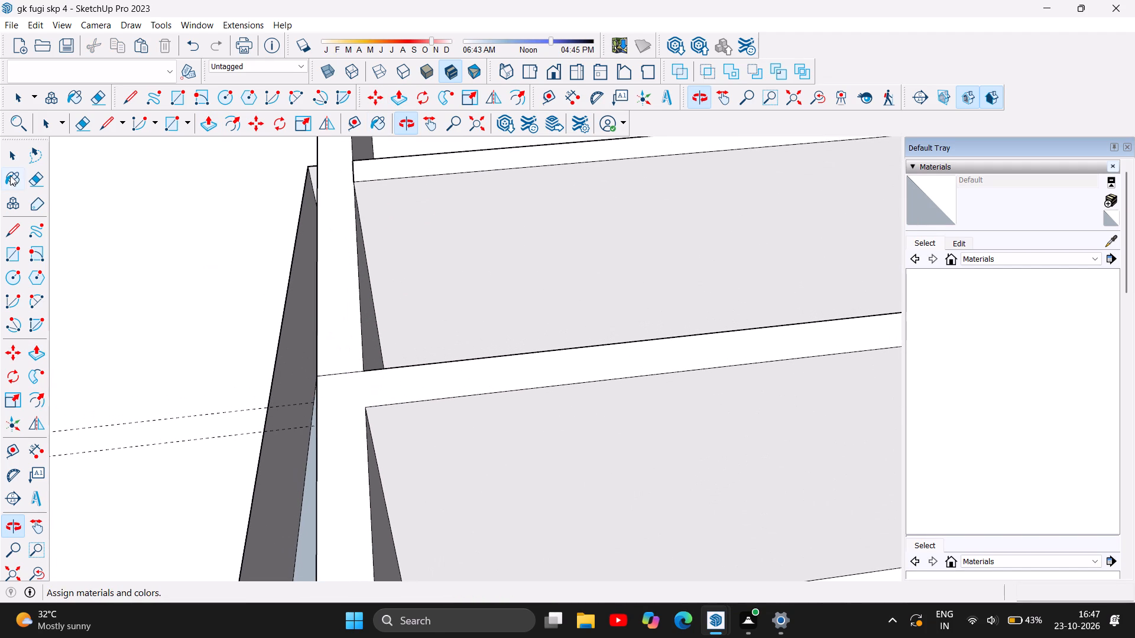
click(15, 157)
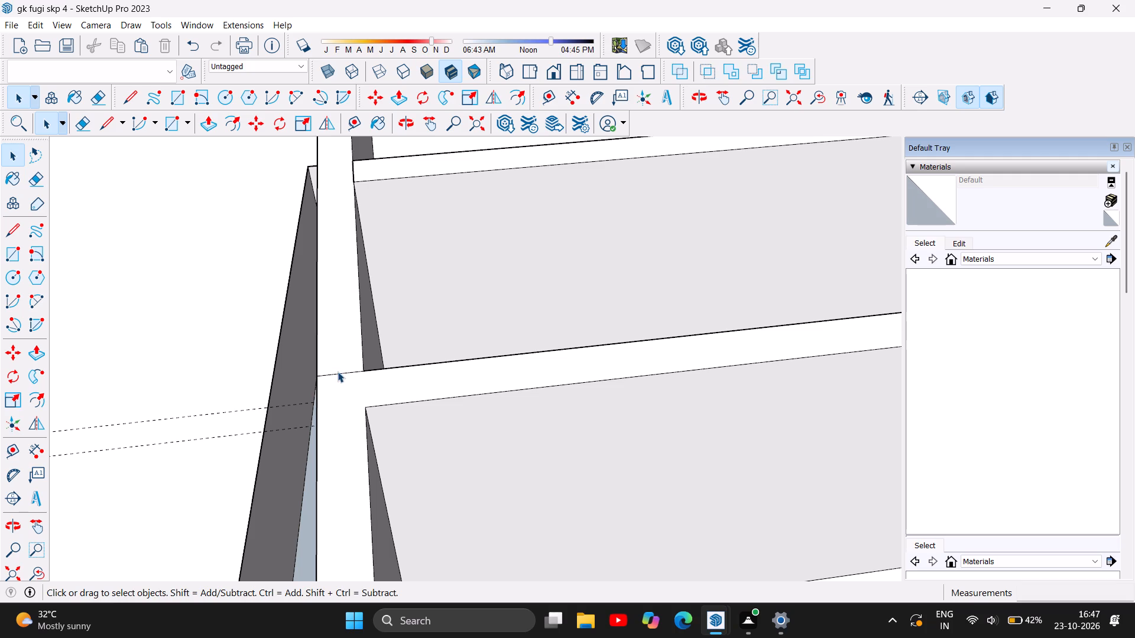
click(339, 372)
key(Delete)
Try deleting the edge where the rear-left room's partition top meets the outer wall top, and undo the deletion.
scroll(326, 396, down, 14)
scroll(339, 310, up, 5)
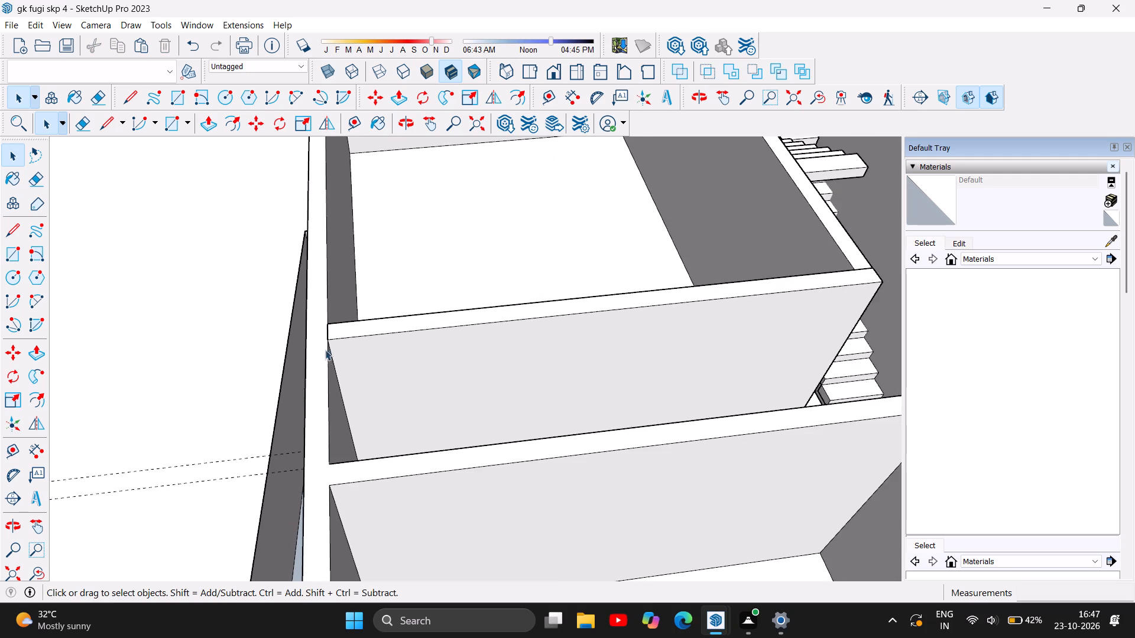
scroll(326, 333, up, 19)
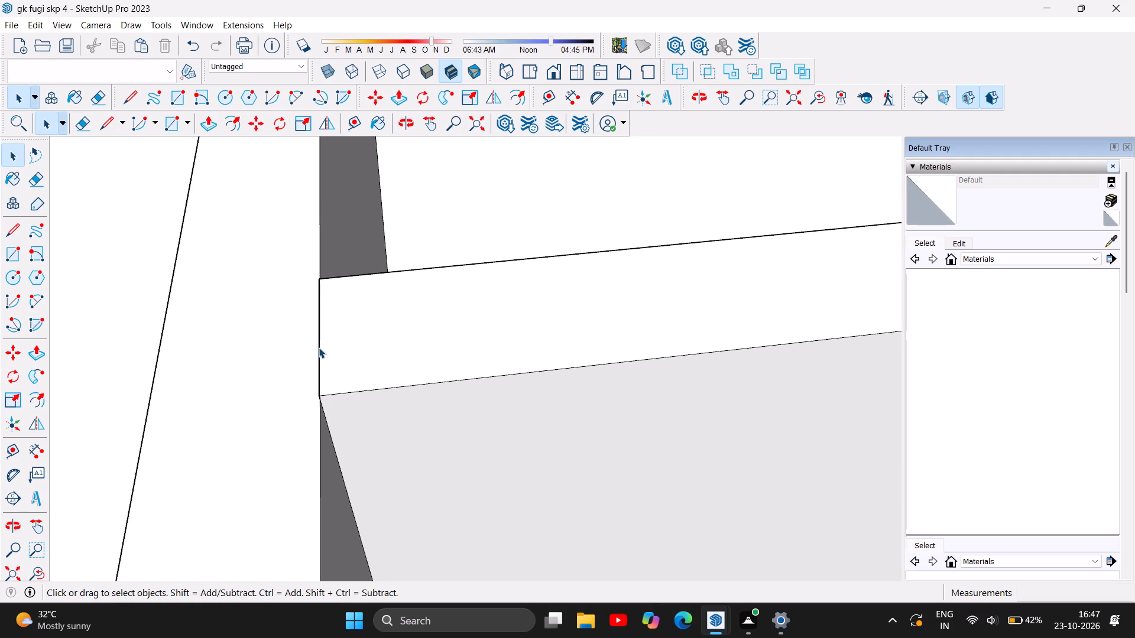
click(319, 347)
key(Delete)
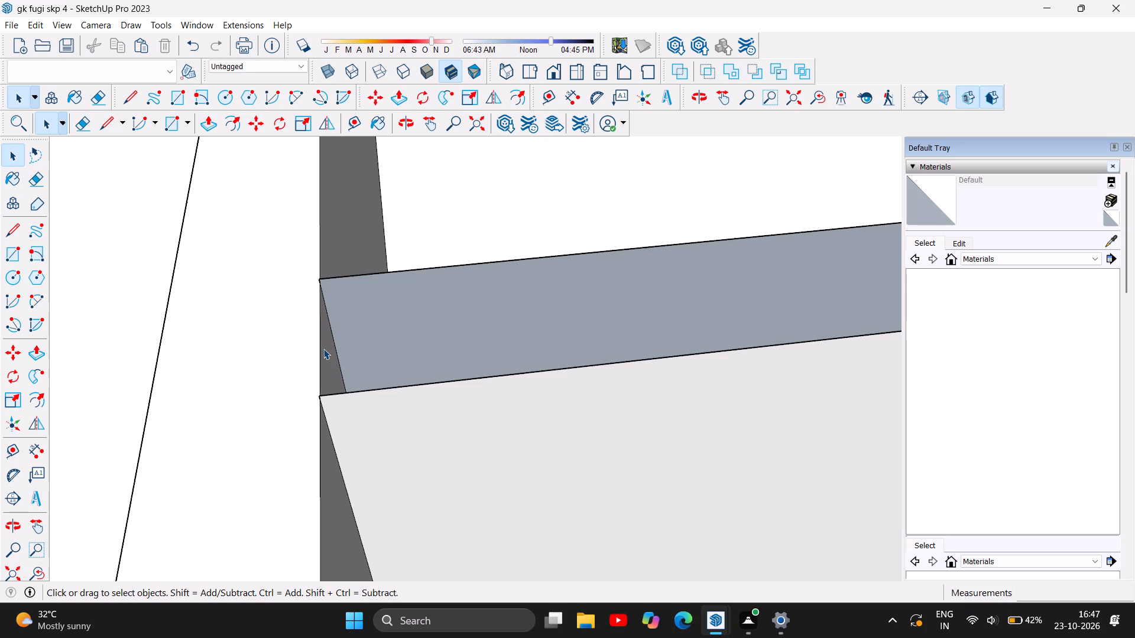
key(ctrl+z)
Examine closely the joint between the rear-left partition's top and the outer side wall's top.
scroll(361, 375, down, 7)
scroll(326, 389, up, 7)
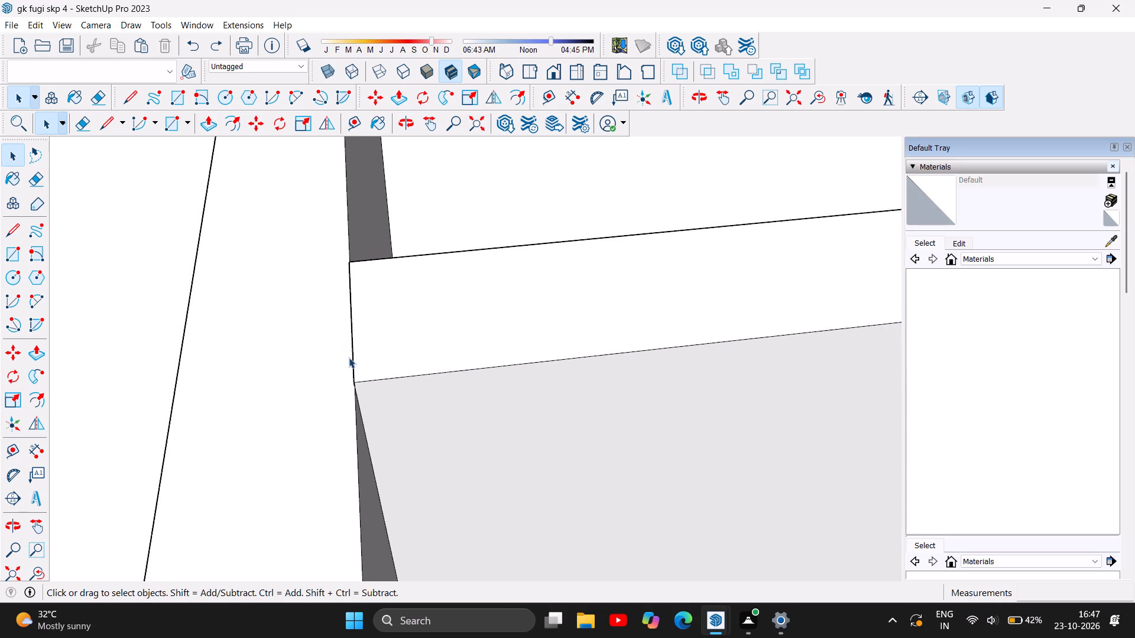
scroll(343, 350, up, 15)
scroll(390, 522, up, 5)
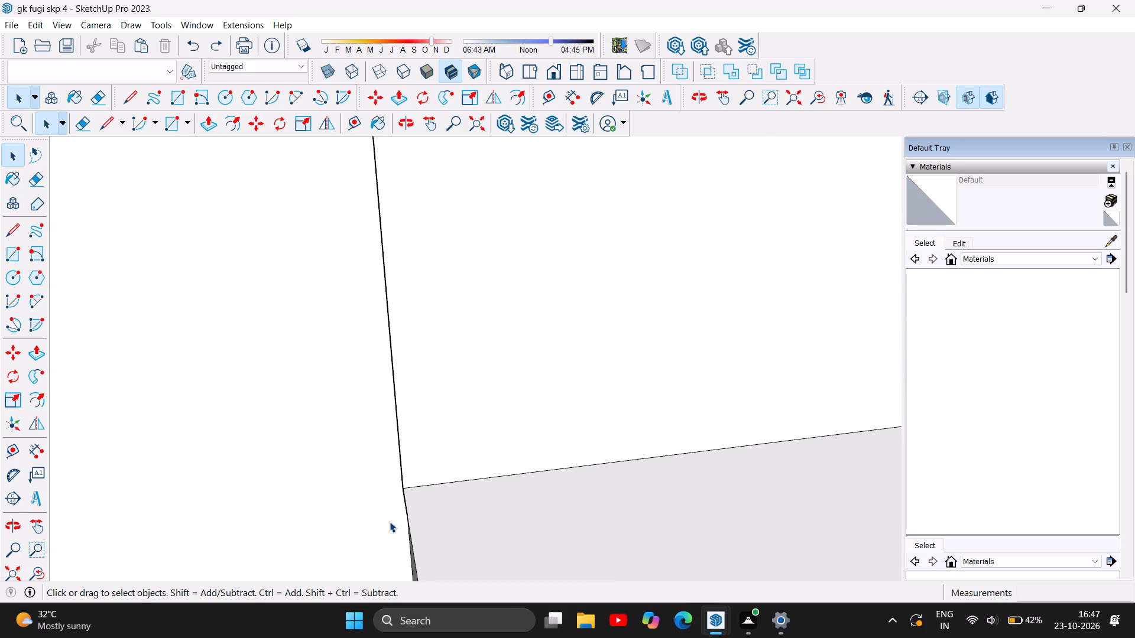
scroll(390, 522, up, 3)
scroll(401, 462, down, 15)
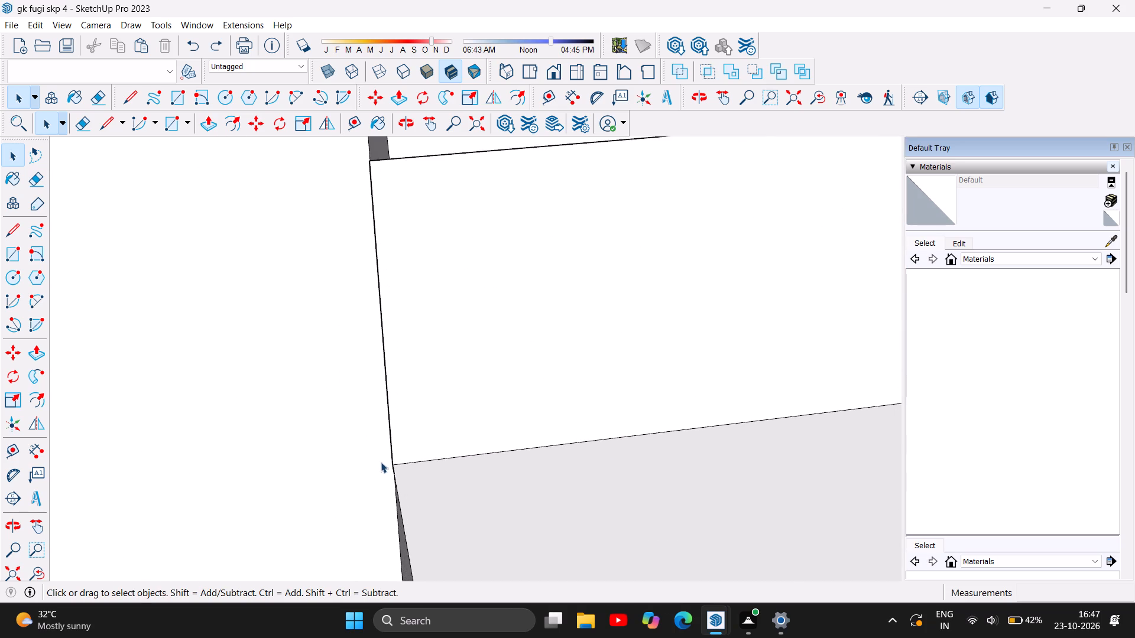
scroll(381, 462, down, 20)
scroll(325, 405, down, 5)
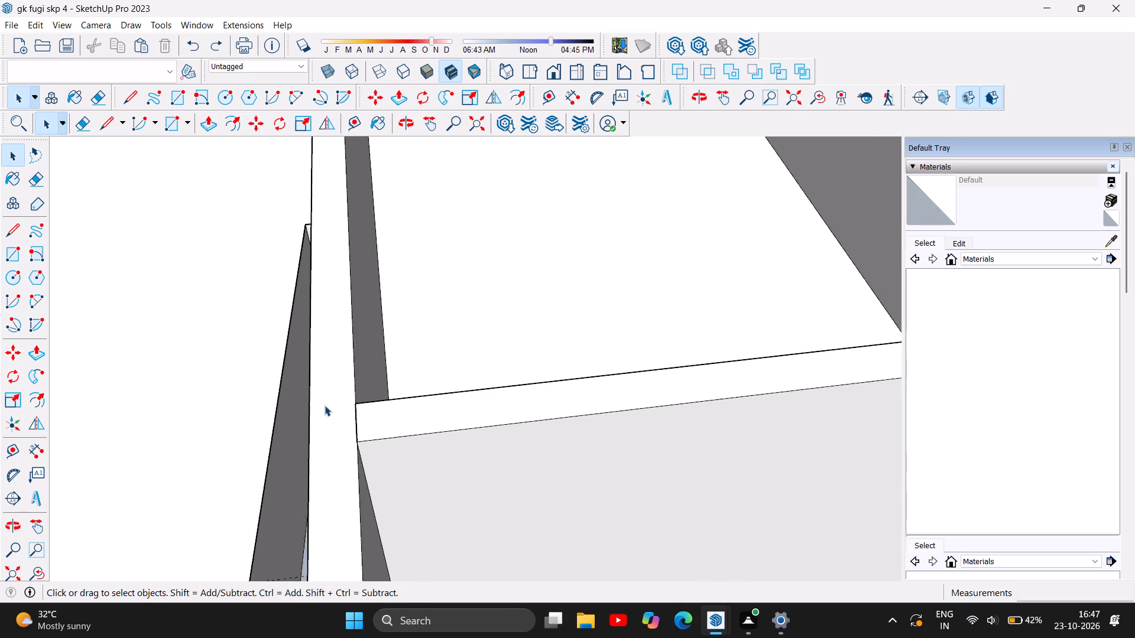
Inspect the whole building from the front, side and above, checking the outer walls and upper-floor wall tops.
scroll(325, 405, down, 18)
scroll(325, 405, down, 16)
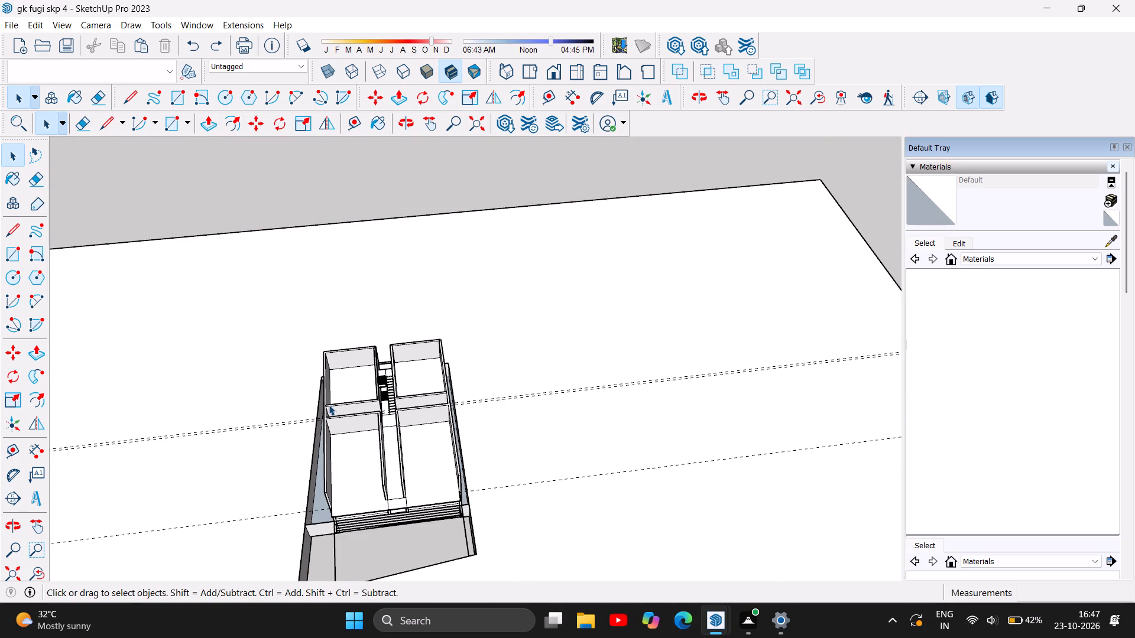
click(405, 121)
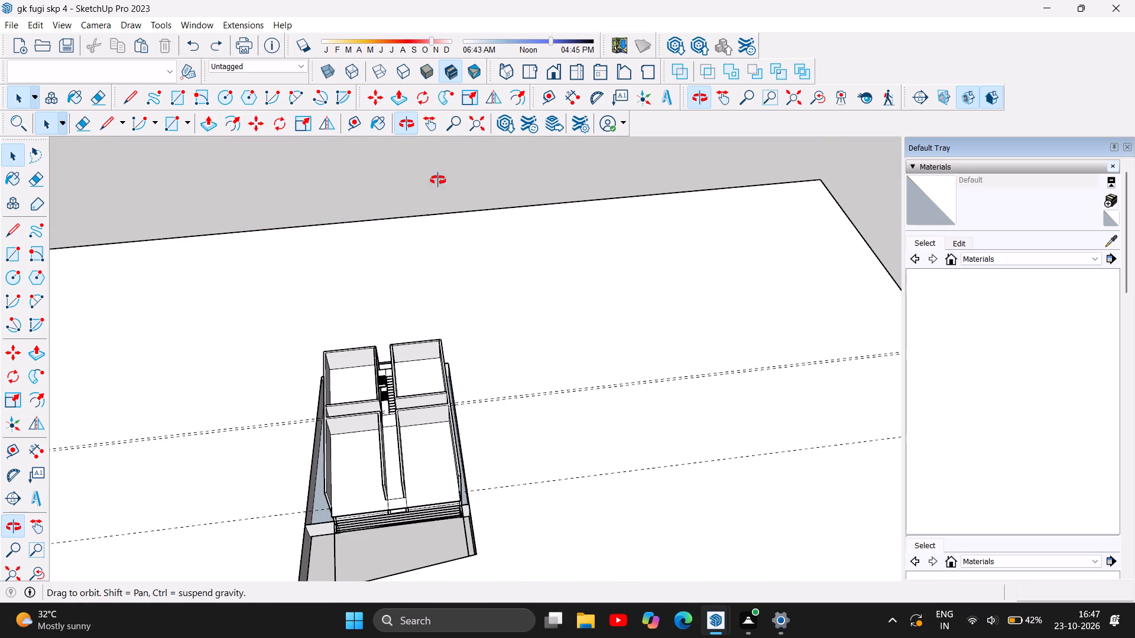
drag(479, 435, 427, 297)
drag(297, 464, 412, 369)
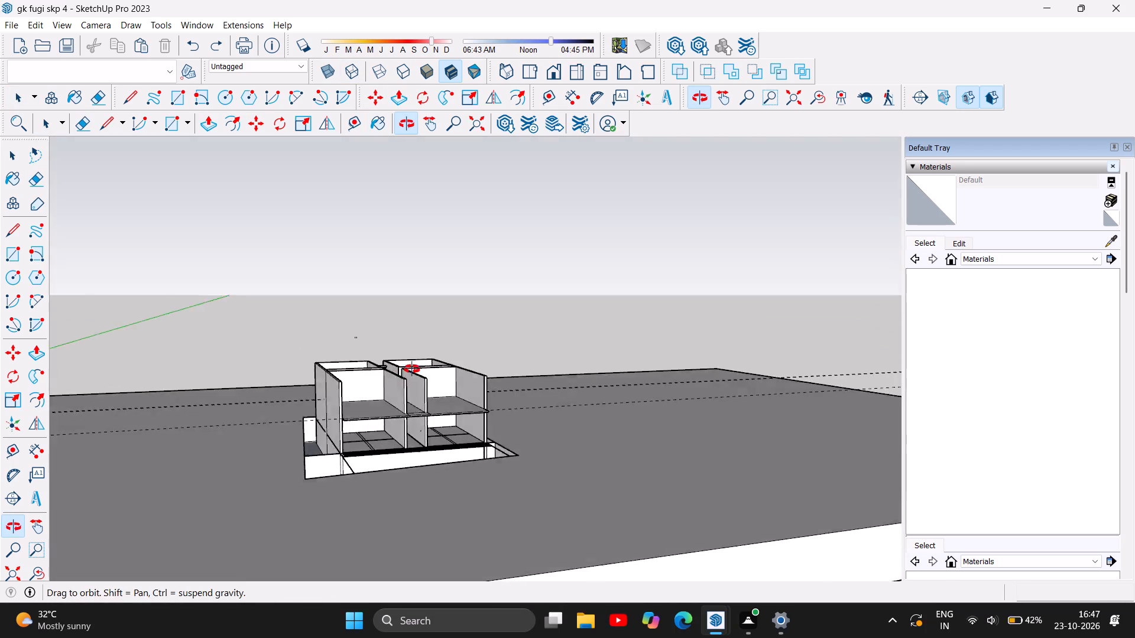
drag(412, 369, 712, 408)
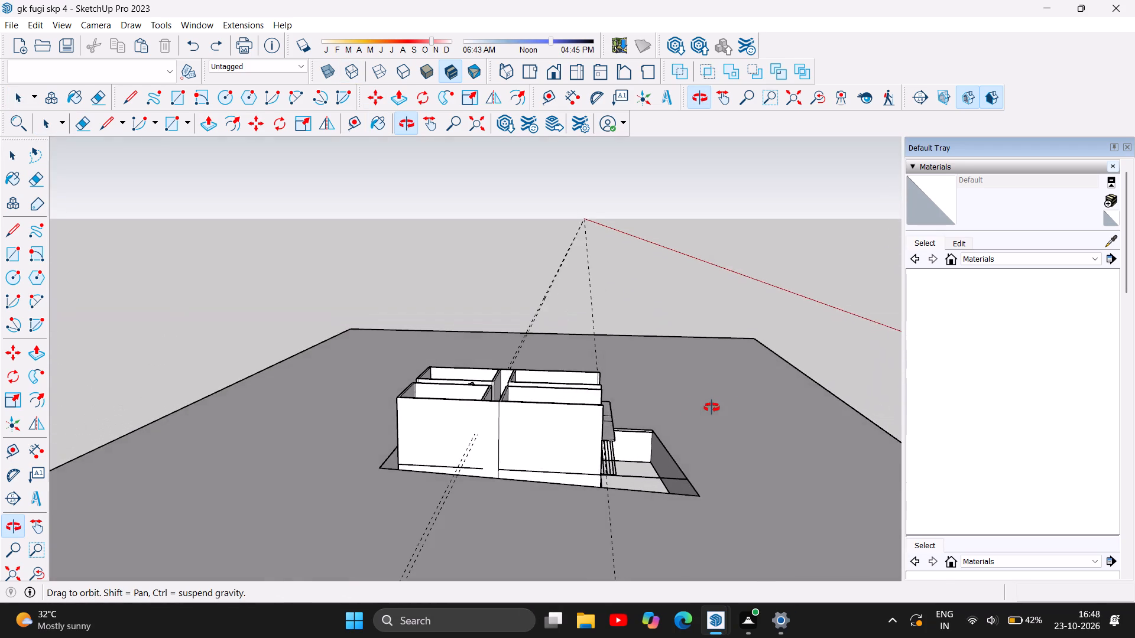
drag(712, 408, 297, 443)
drag(333, 387, 330, 402)
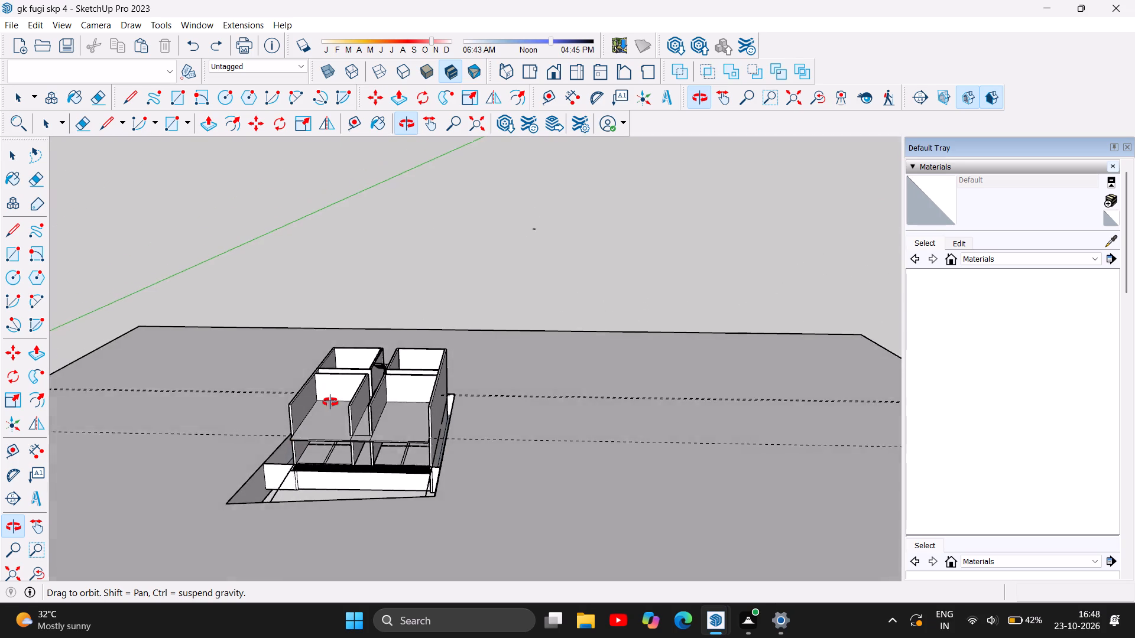
drag(330, 402, 323, 492)
scroll(333, 453, up, 5)
drag(380, 479, 468, 441)
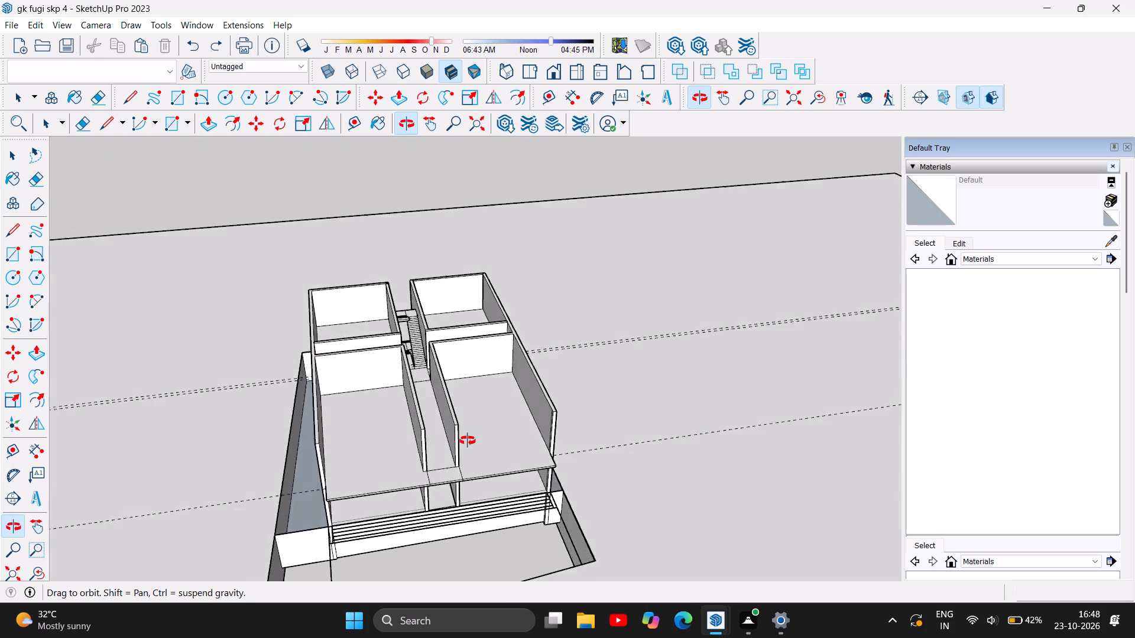
drag(468, 441, 595, 382)
drag(514, 434, 654, 387)
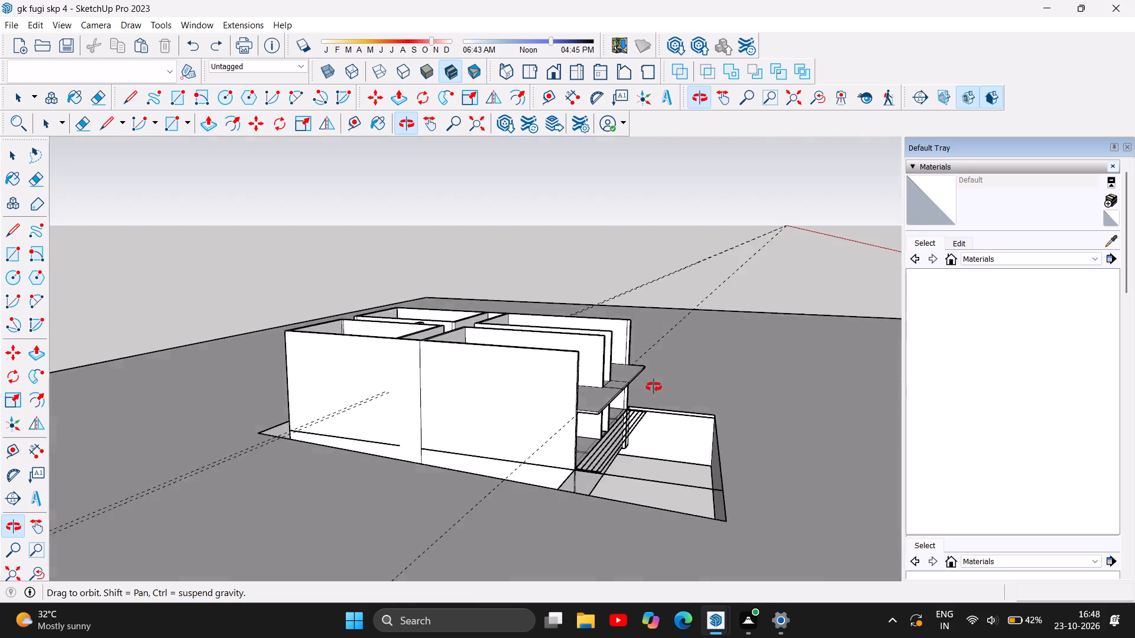
drag(654, 387, 656, 333)
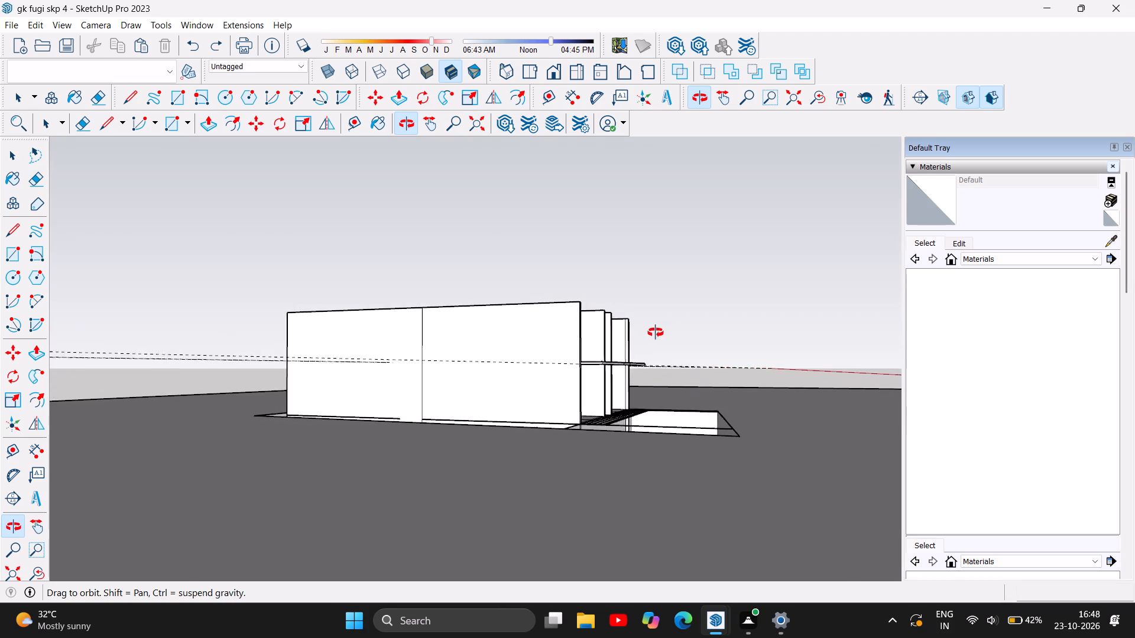
drag(656, 333, 286, 448)
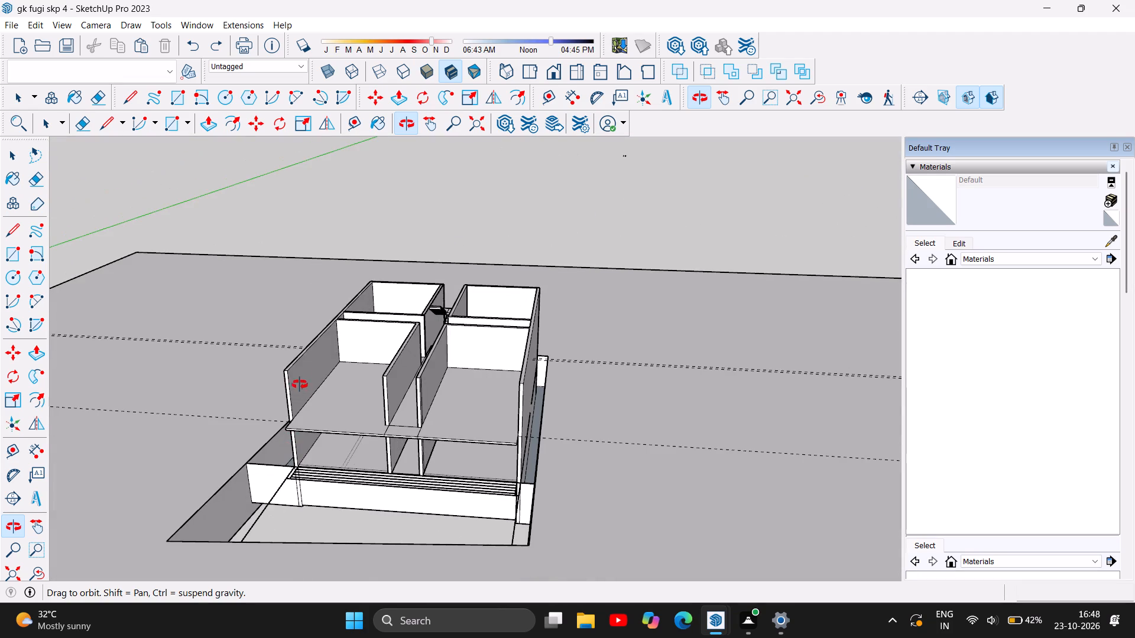
drag(320, 365, 349, 480)
scroll(434, 323, up, 2)
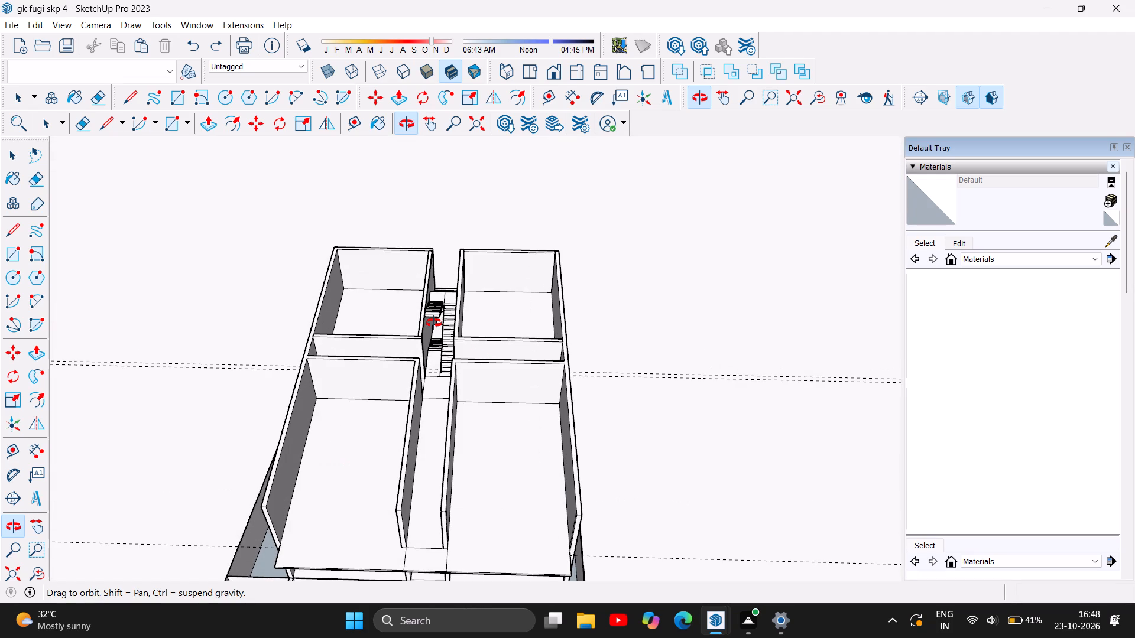
scroll(8, 257, up, 1)
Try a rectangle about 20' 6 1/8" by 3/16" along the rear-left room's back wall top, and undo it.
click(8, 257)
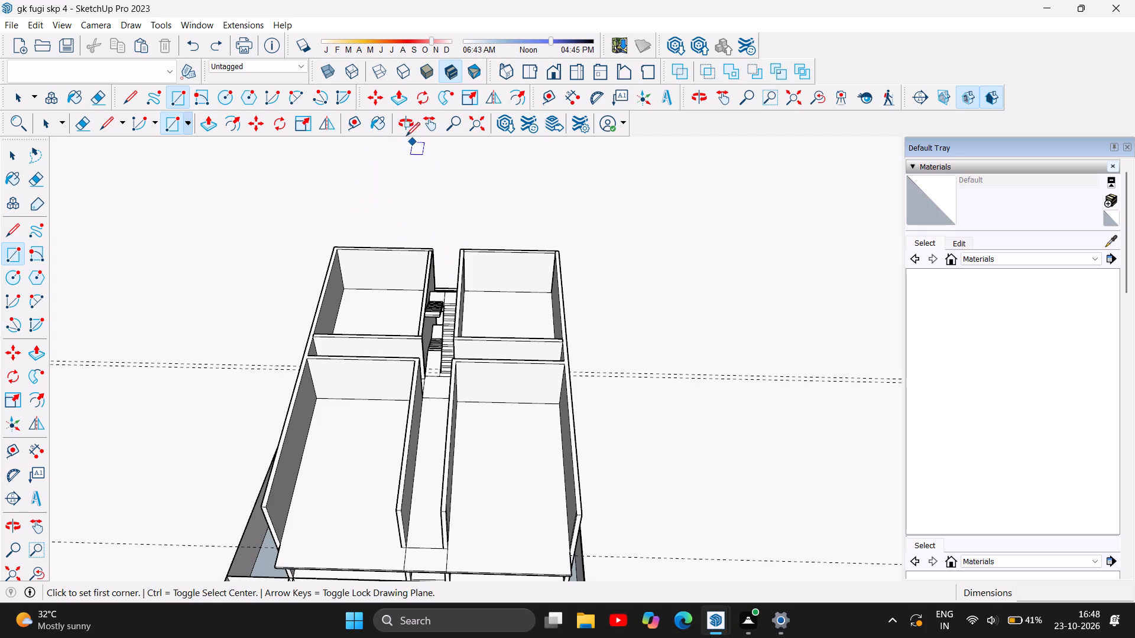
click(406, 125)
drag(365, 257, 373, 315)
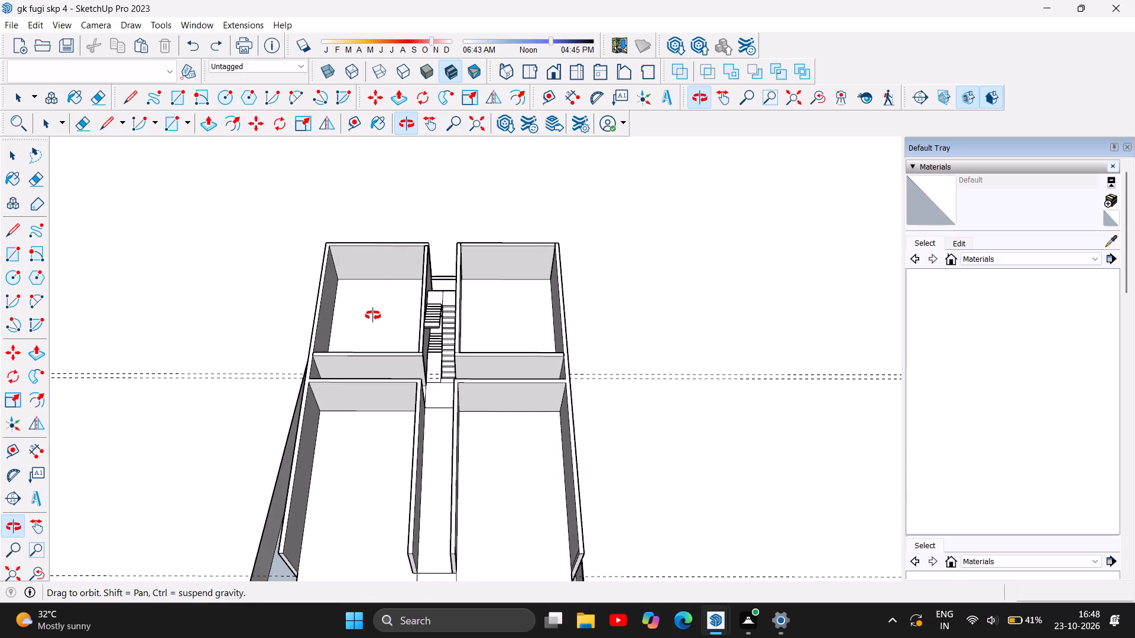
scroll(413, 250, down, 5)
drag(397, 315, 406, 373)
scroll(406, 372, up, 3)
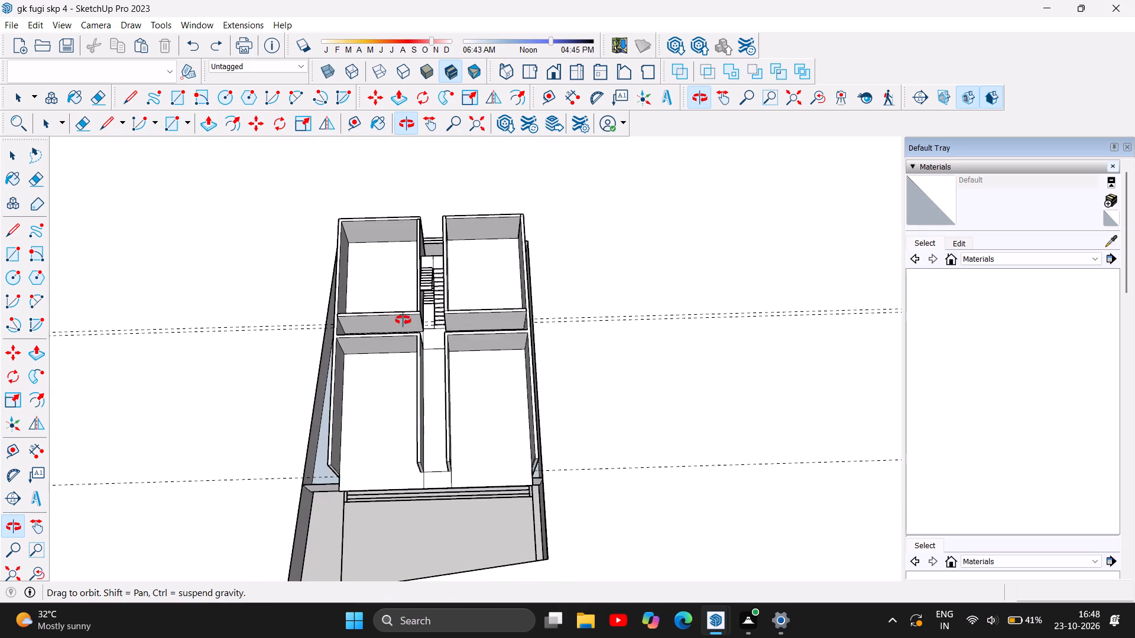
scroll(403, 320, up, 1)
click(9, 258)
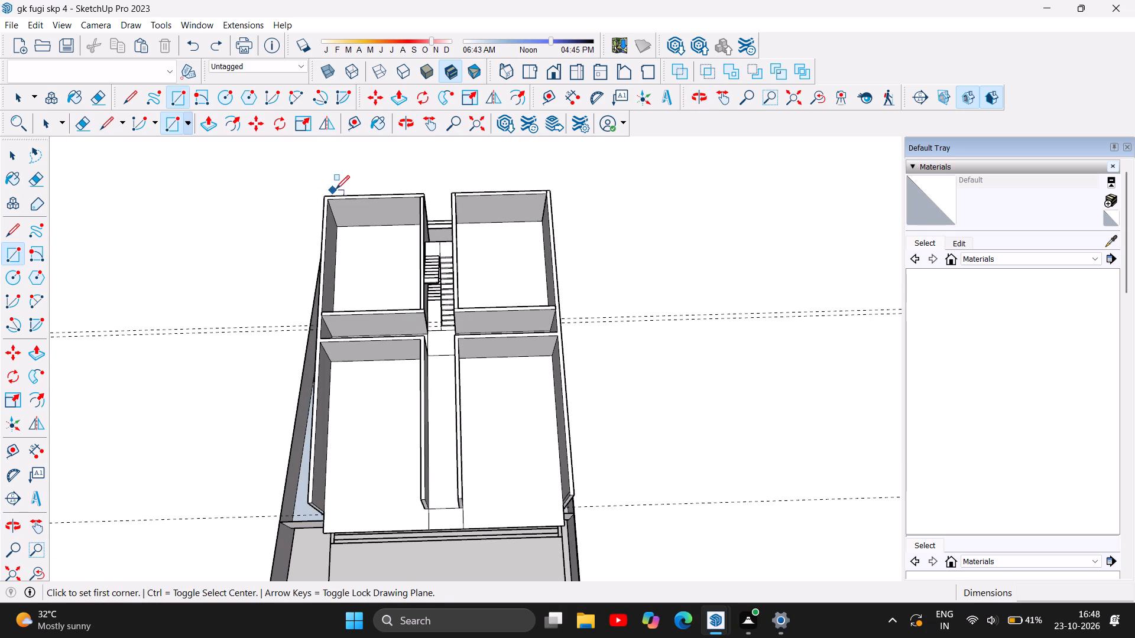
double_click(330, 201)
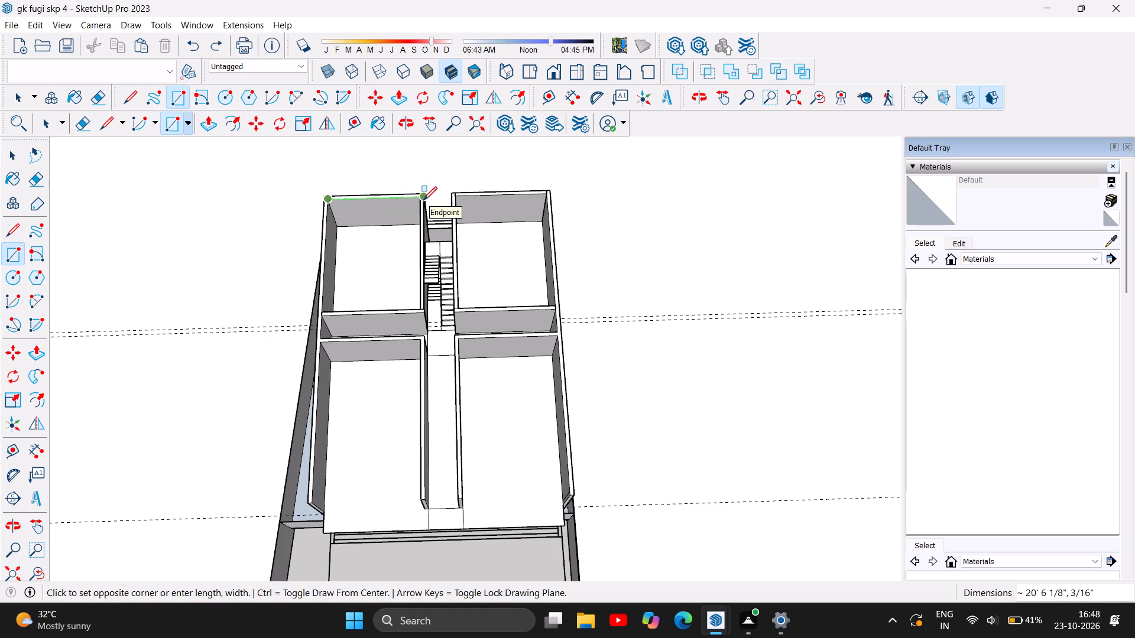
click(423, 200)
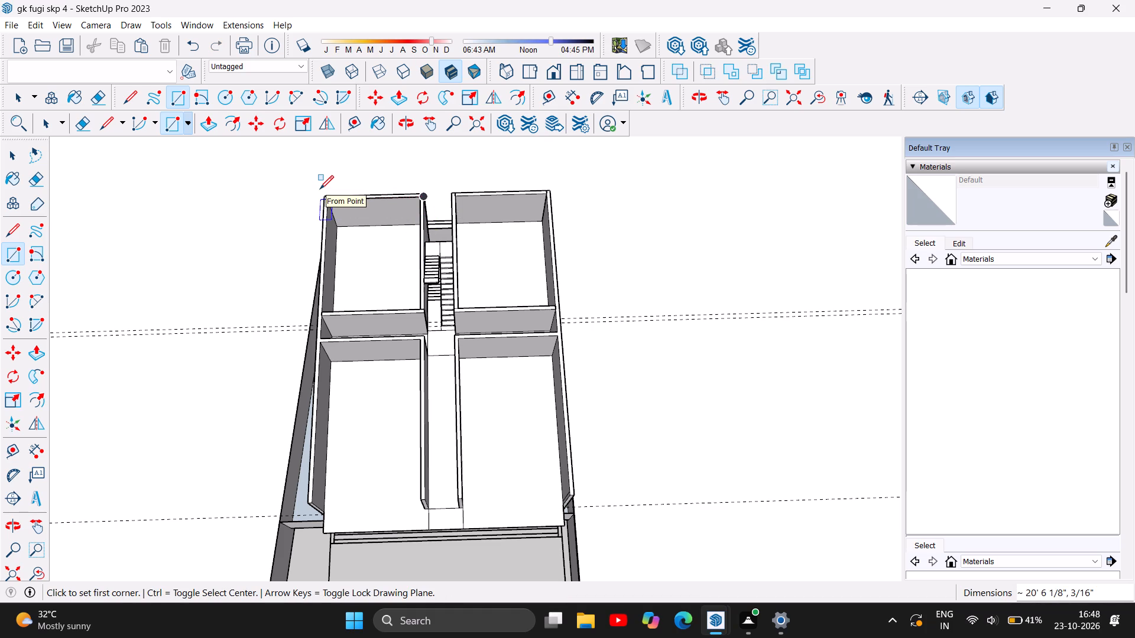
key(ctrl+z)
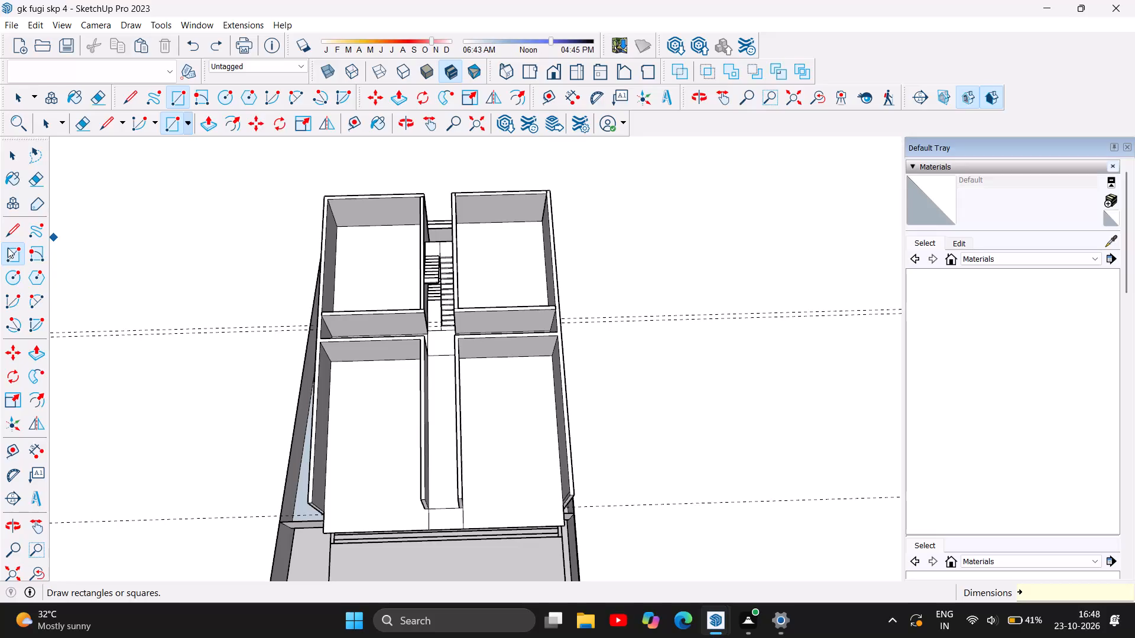
Draw a rectangle about 20' 6 1/8" by 3/16" along the rear-left room's back wall top, between its two inner corners.
click(8, 248)
click(330, 201)
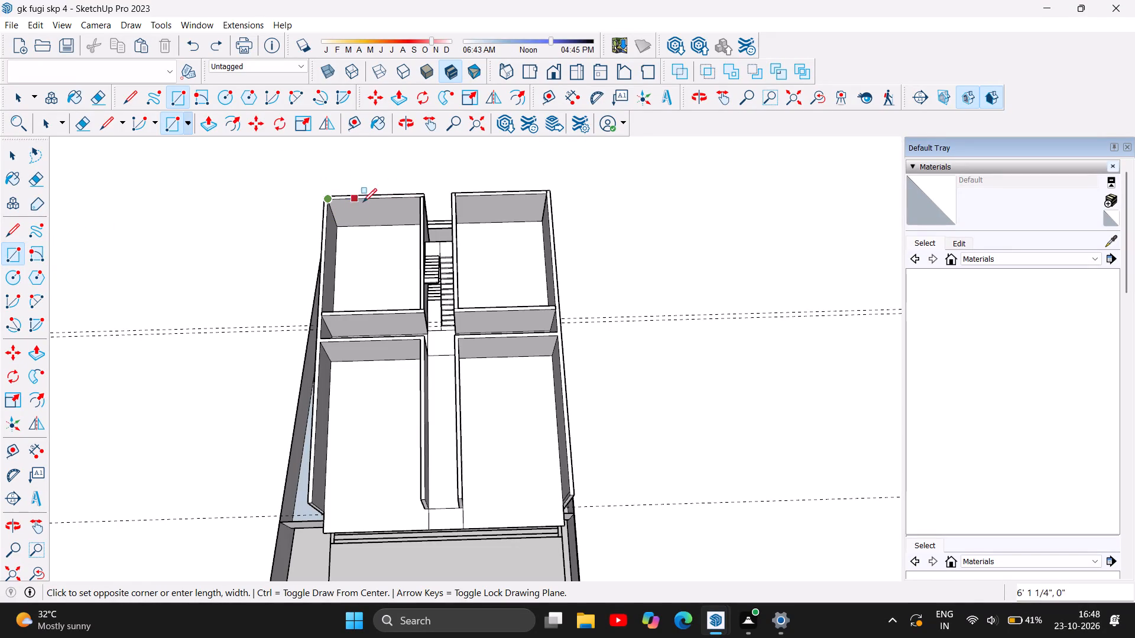
click(420, 196)
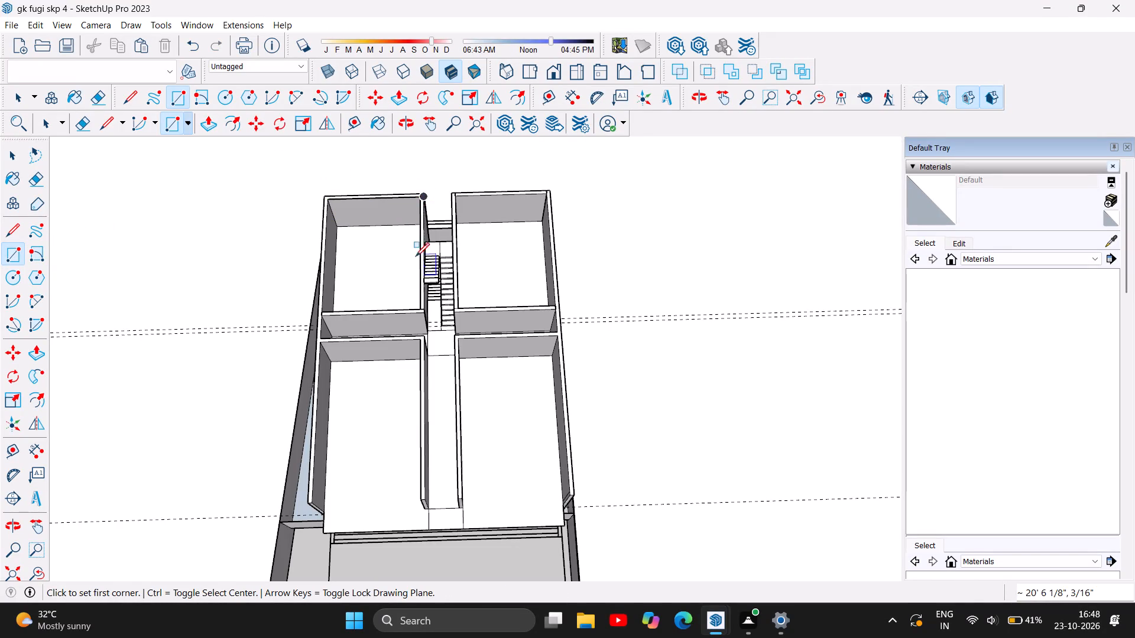
Draw a rectangle about 20' 5 7/8" by 8 15/16" along the top of the rear-left room's front partition.
click(420, 308)
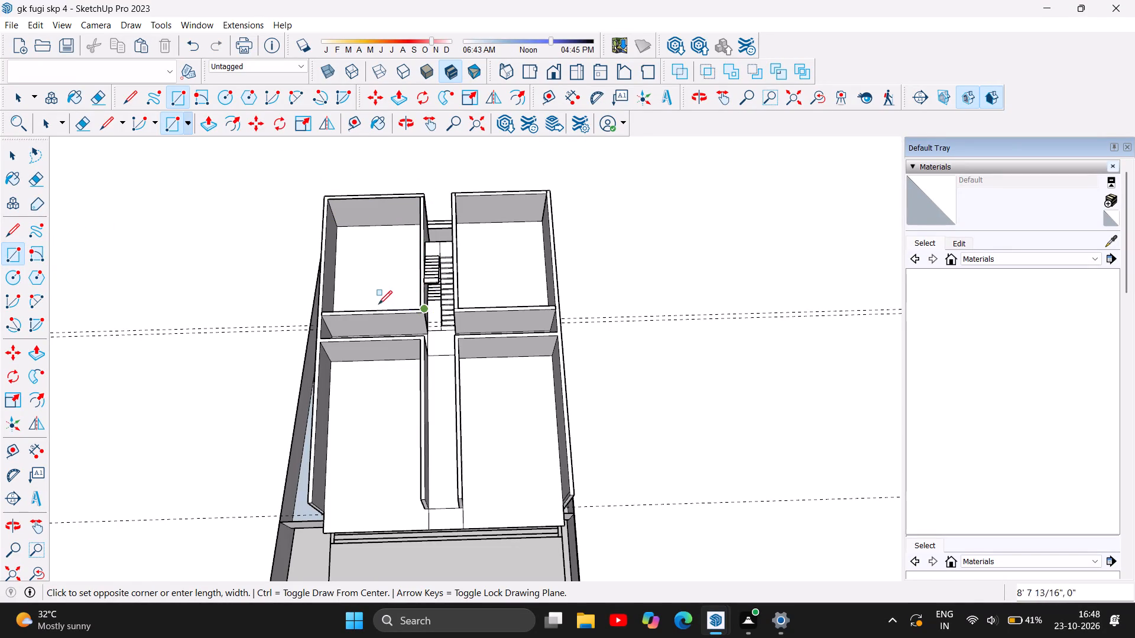
click(321, 315)
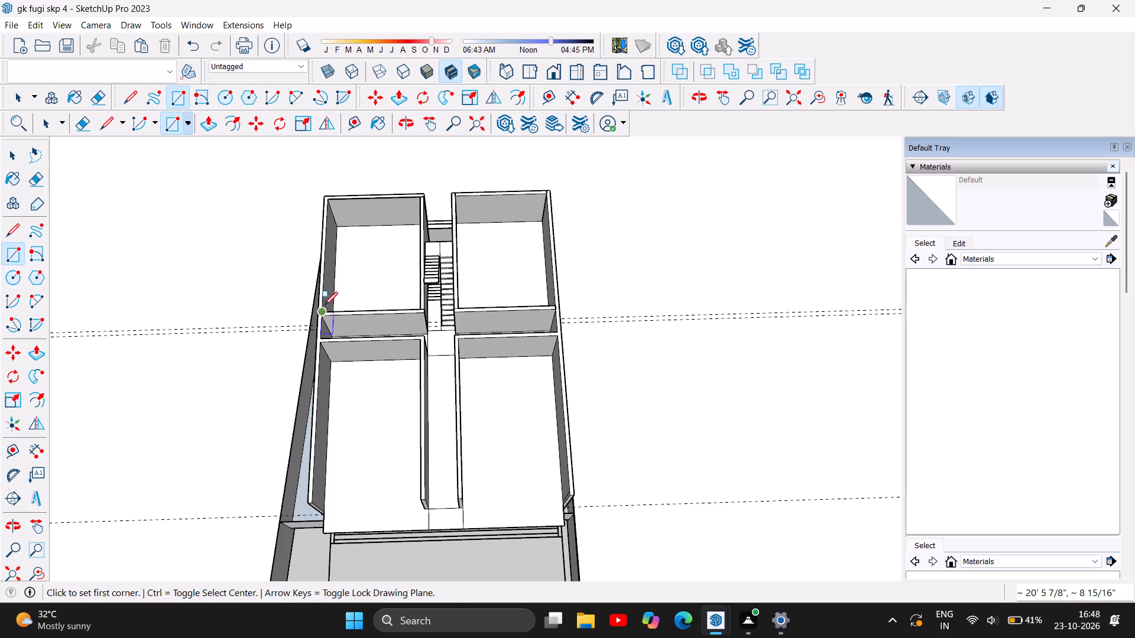
Draw a rectangle about 19' 8 11/16" by 26' 5 3/4" over the rear-left room, between its inner wall-top corners.
click(8, 252)
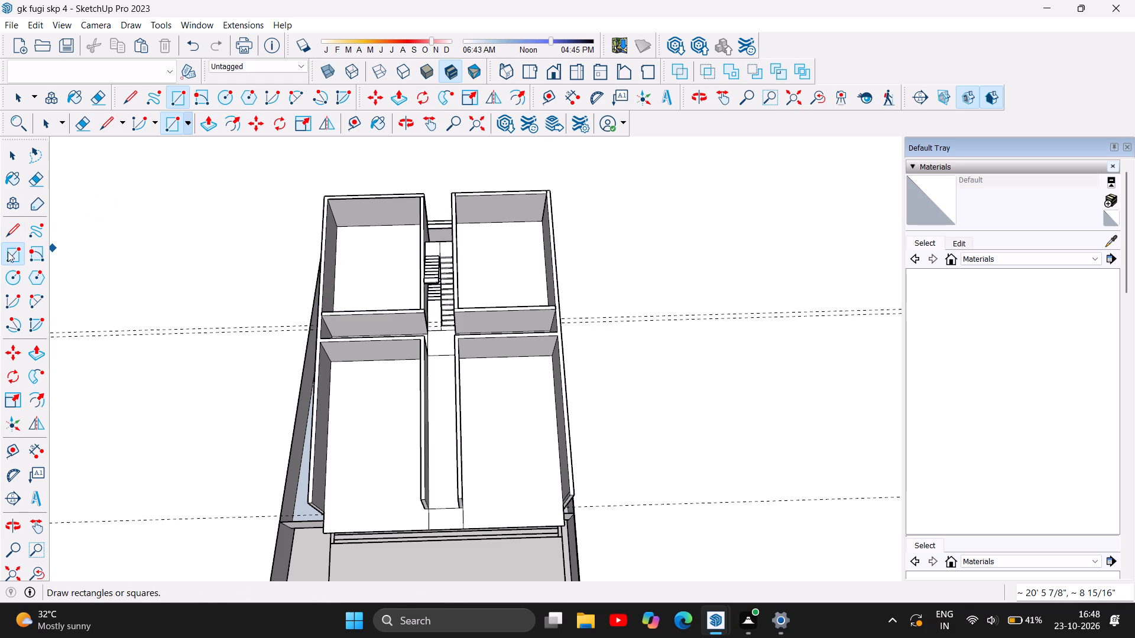
click(327, 201)
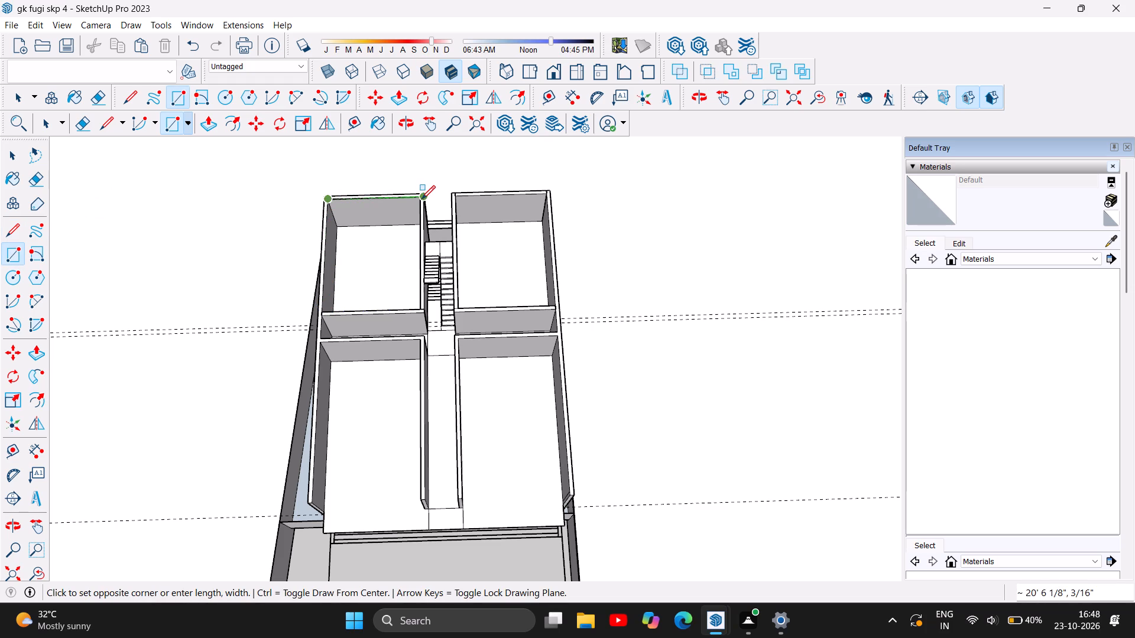
scroll(420, 198, up, 4)
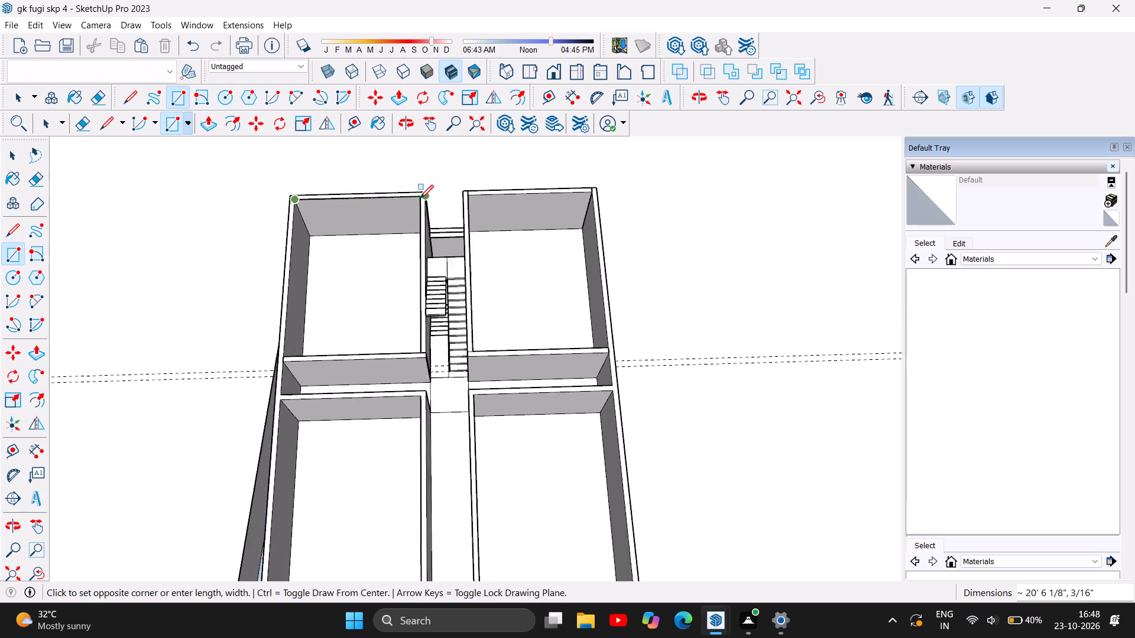
scroll(420, 198, up, 9)
click(424, 191)
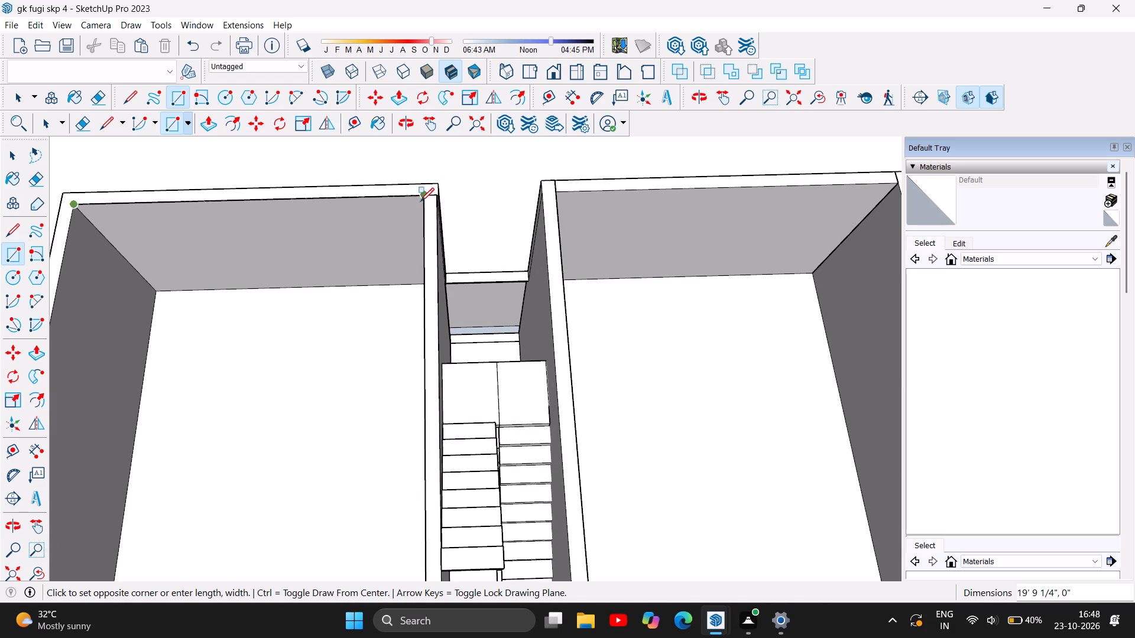
scroll(413, 219, down, 5)
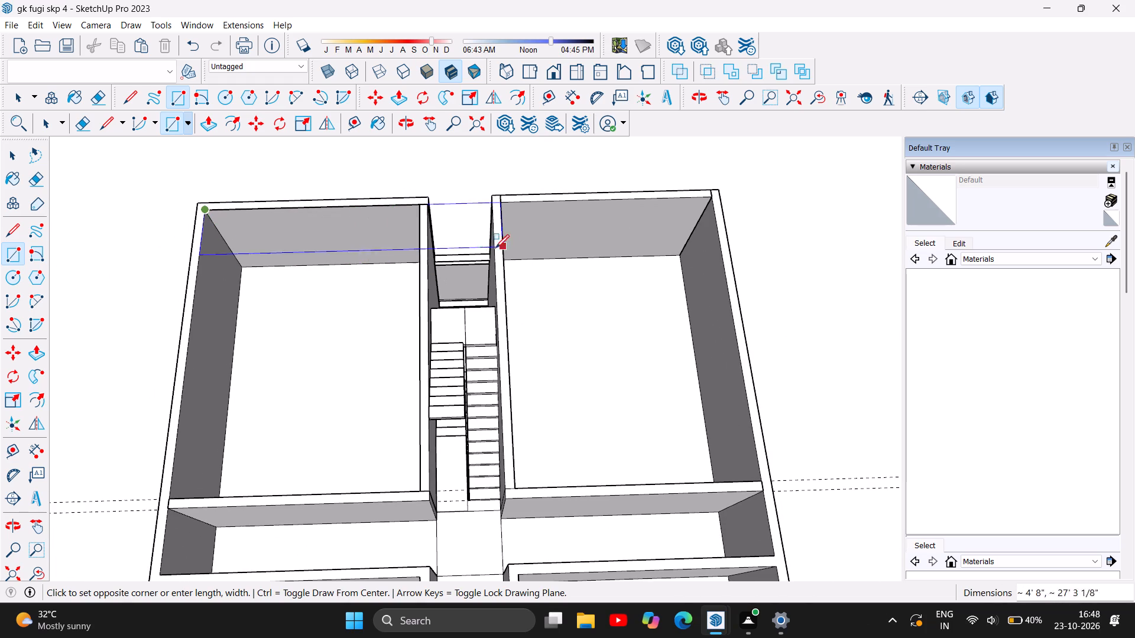
click(420, 494)
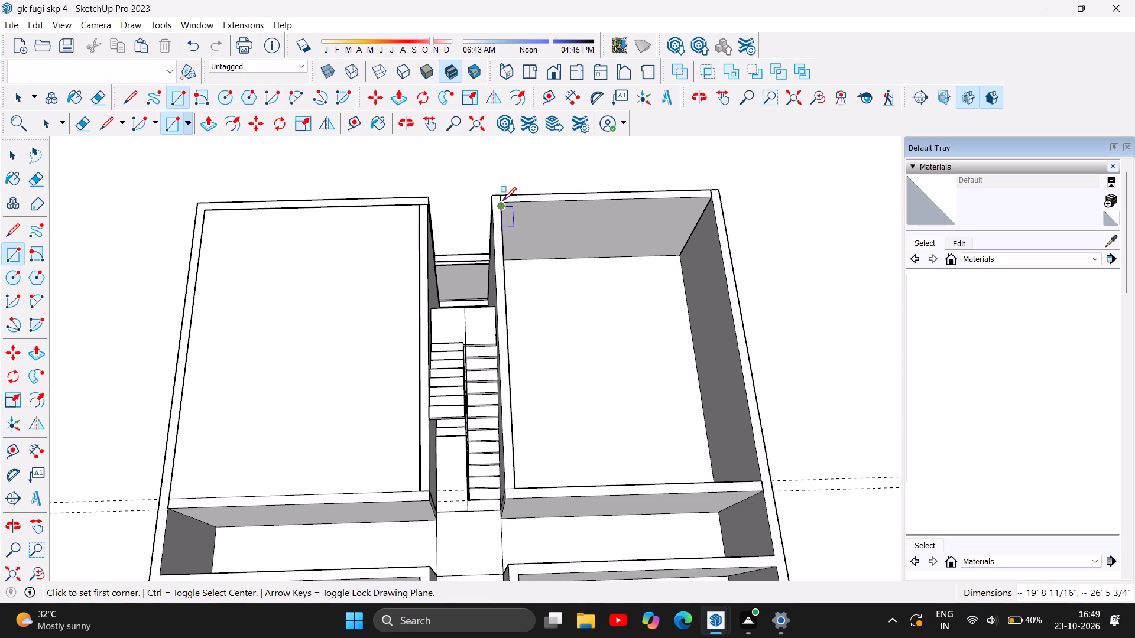
Draw a rectangle about 26' 6" by 19' 7 3/8" over the rear-right room, between its inner wall-top corners.
scroll(526, 194, up, 4)
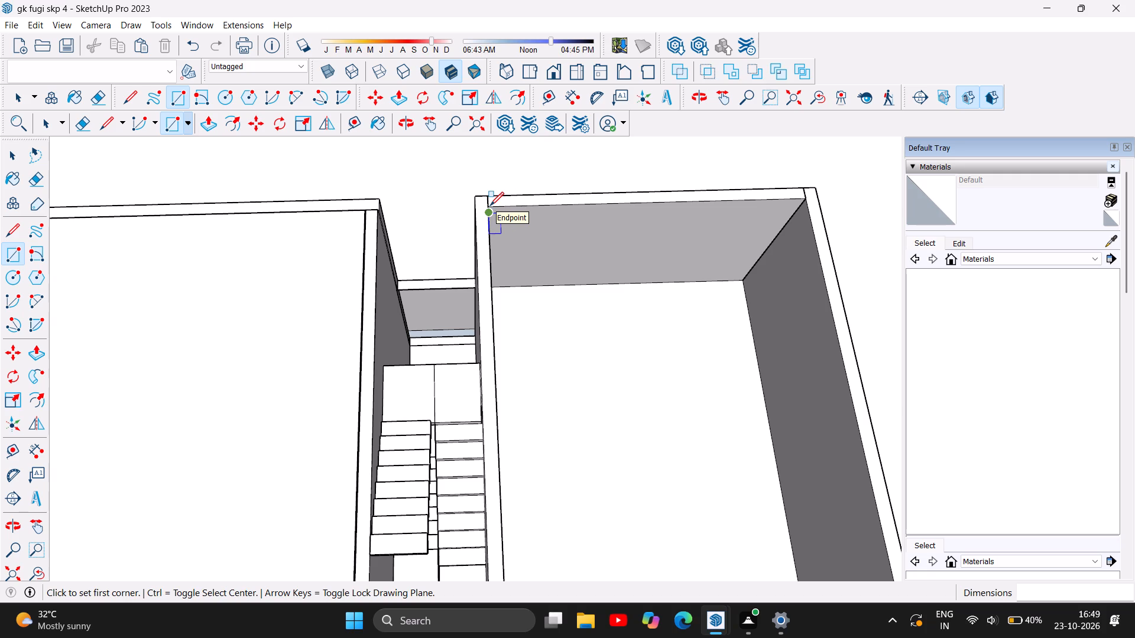
scroll(526, 201, up, 11)
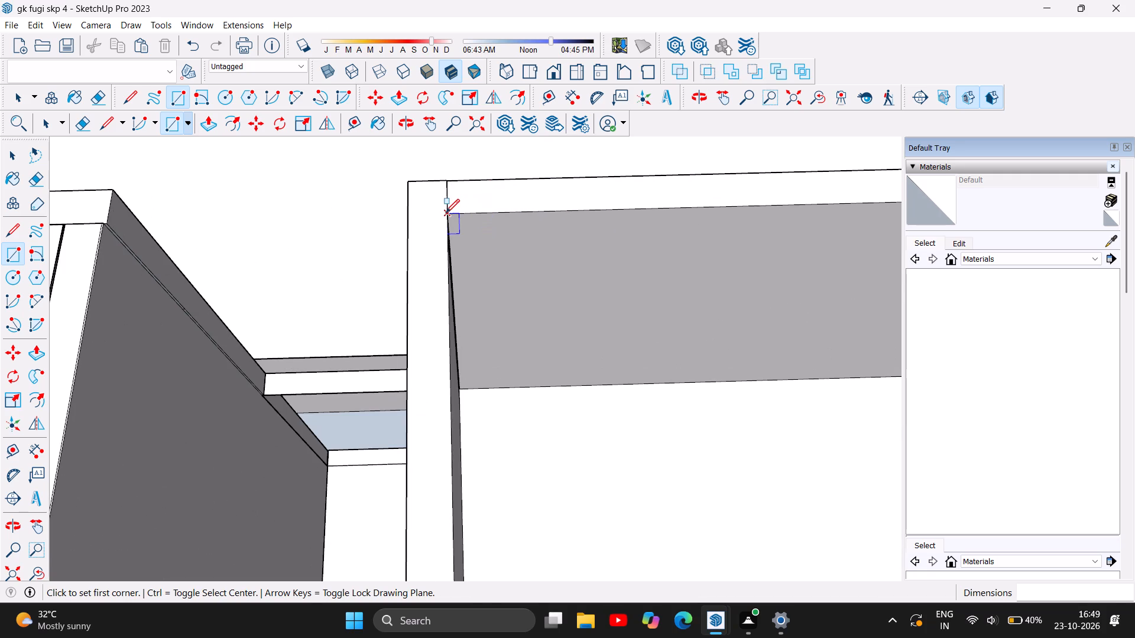
click(446, 213)
scroll(429, 266, down, 12)
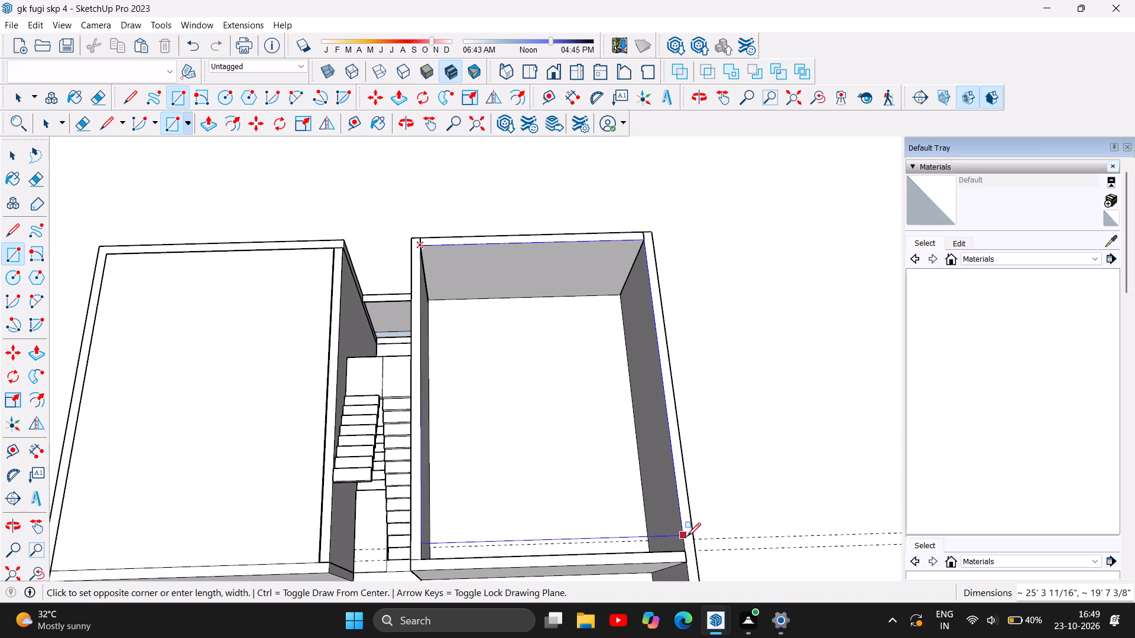
click(686, 553)
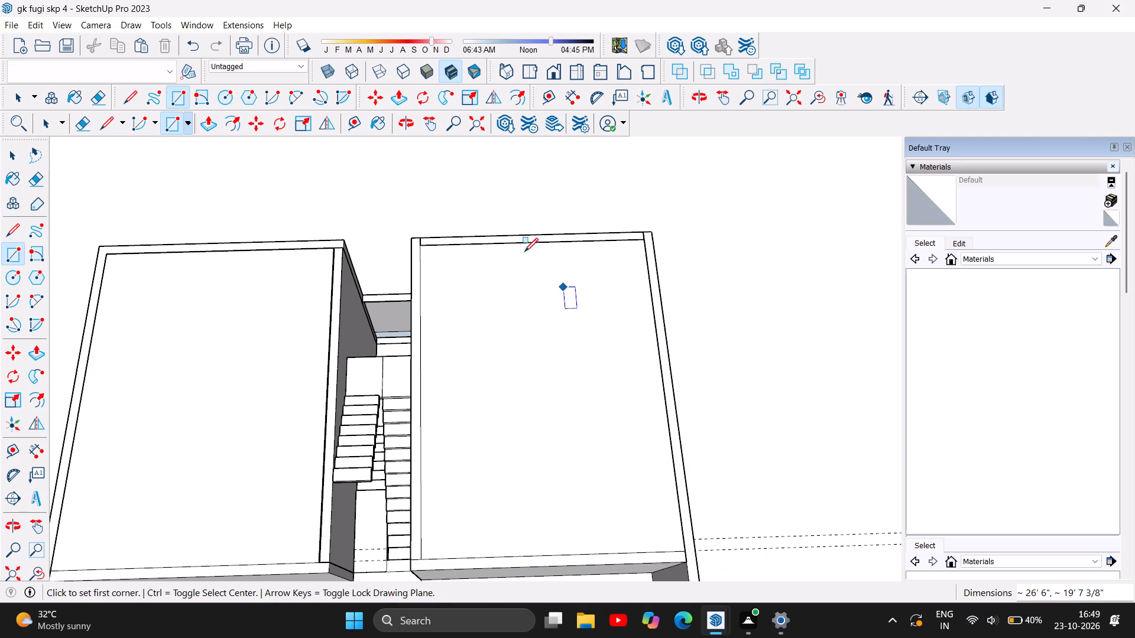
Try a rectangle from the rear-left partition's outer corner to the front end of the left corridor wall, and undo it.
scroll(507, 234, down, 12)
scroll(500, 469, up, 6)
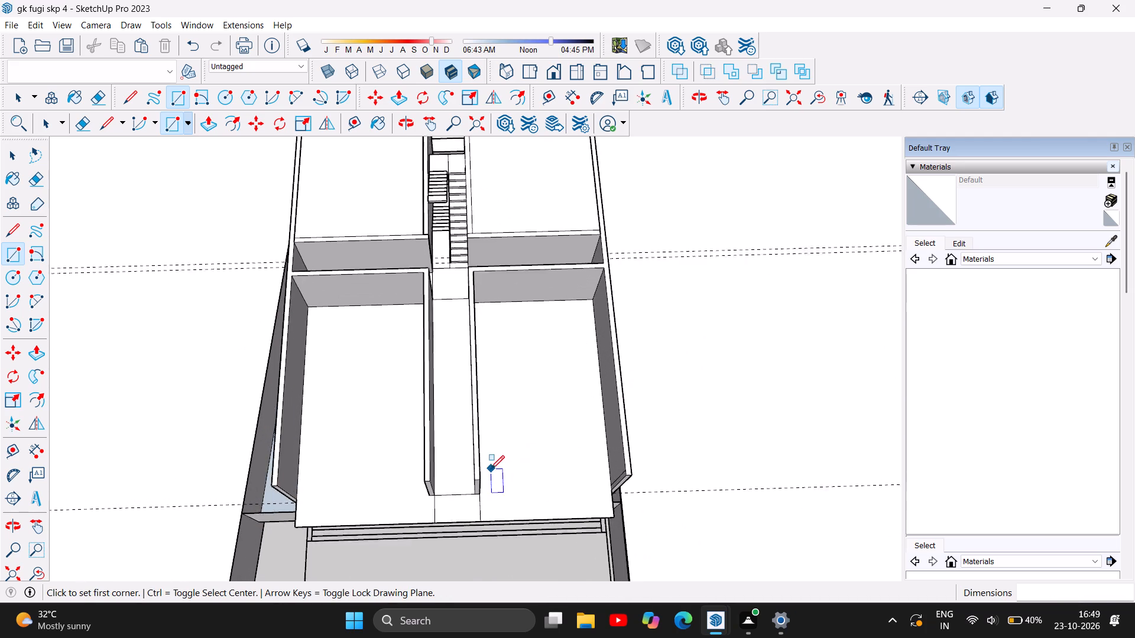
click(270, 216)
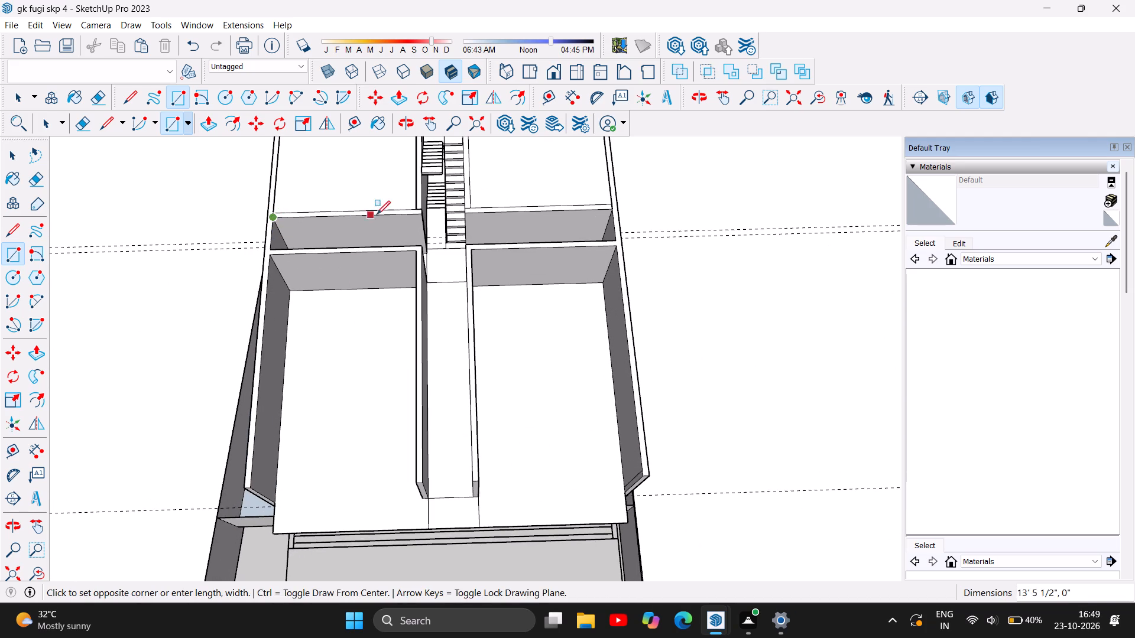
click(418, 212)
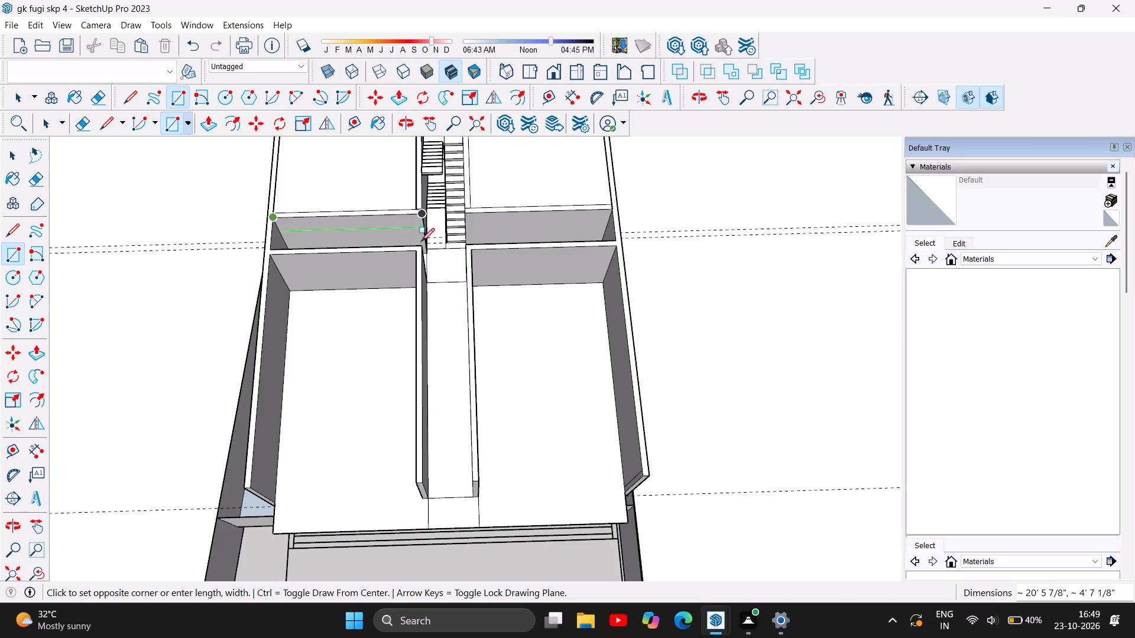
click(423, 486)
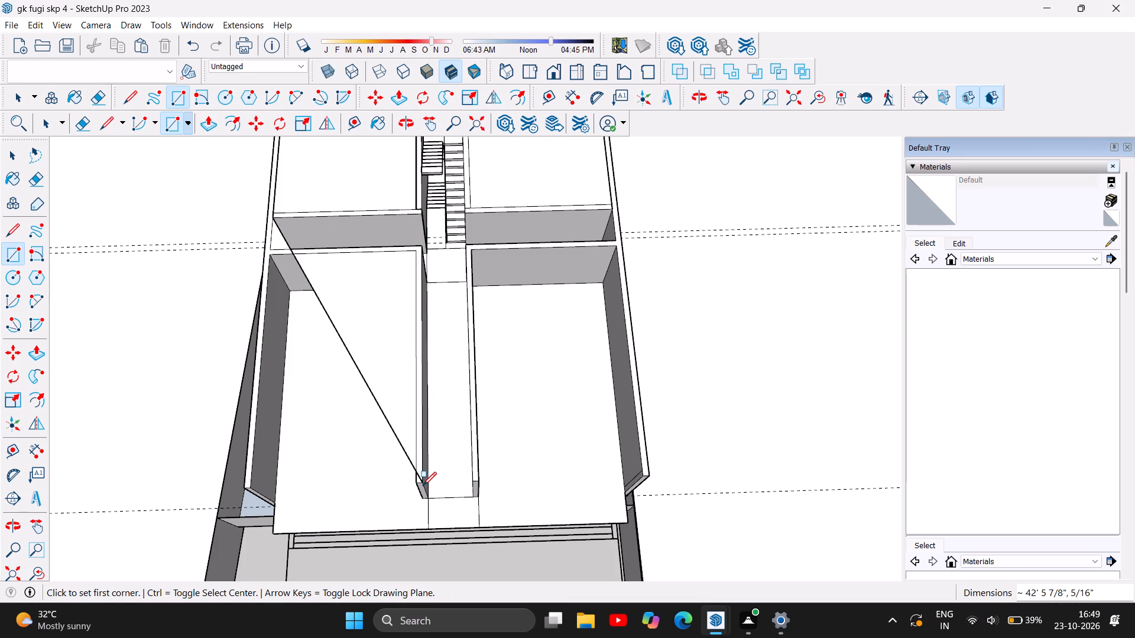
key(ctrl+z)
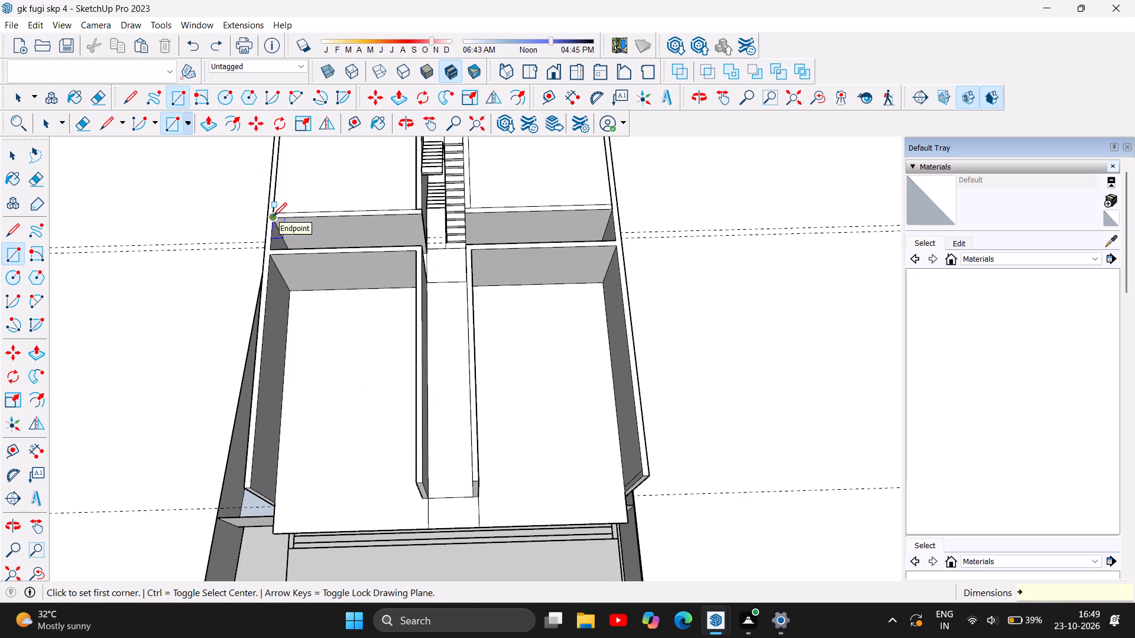
Draw a rectangle about 33' 1 9/16" by 20' 5 3/4" over the left middle gap and front-left room at wall-top level.
click(273, 216)
click(420, 215)
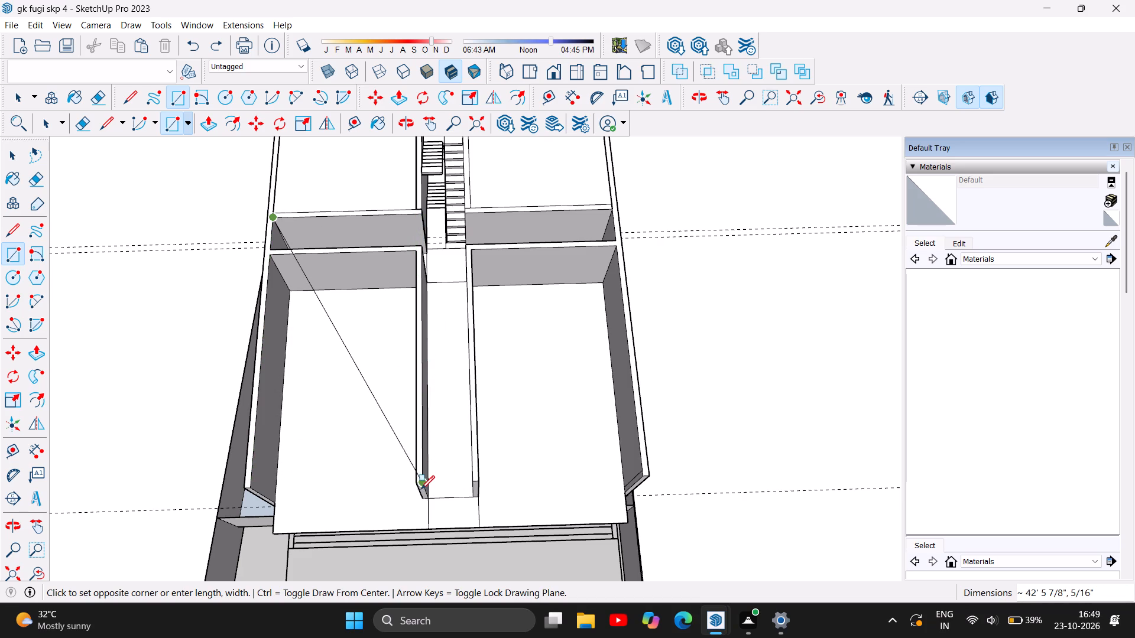
click(424, 449)
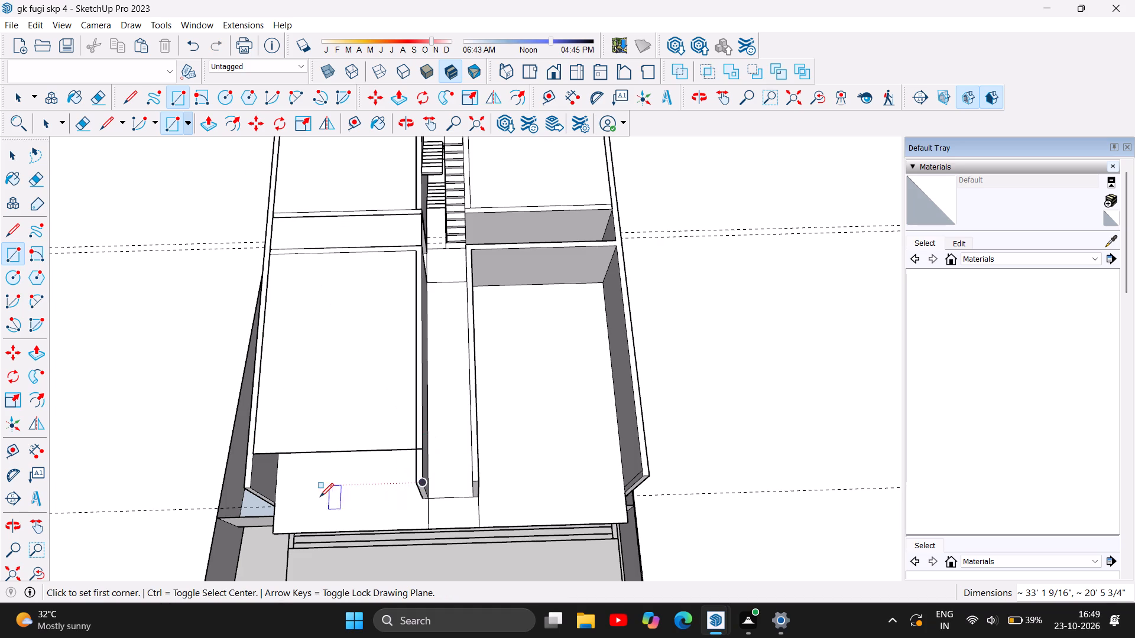
Draw a rectangle about 34' 11 9/16" by 20' 4" over the right middle gap and front-right room at wall-top level.
scroll(319, 497, up, 7)
scroll(320, 481, down, 8)
scroll(318, 479, up, 2)
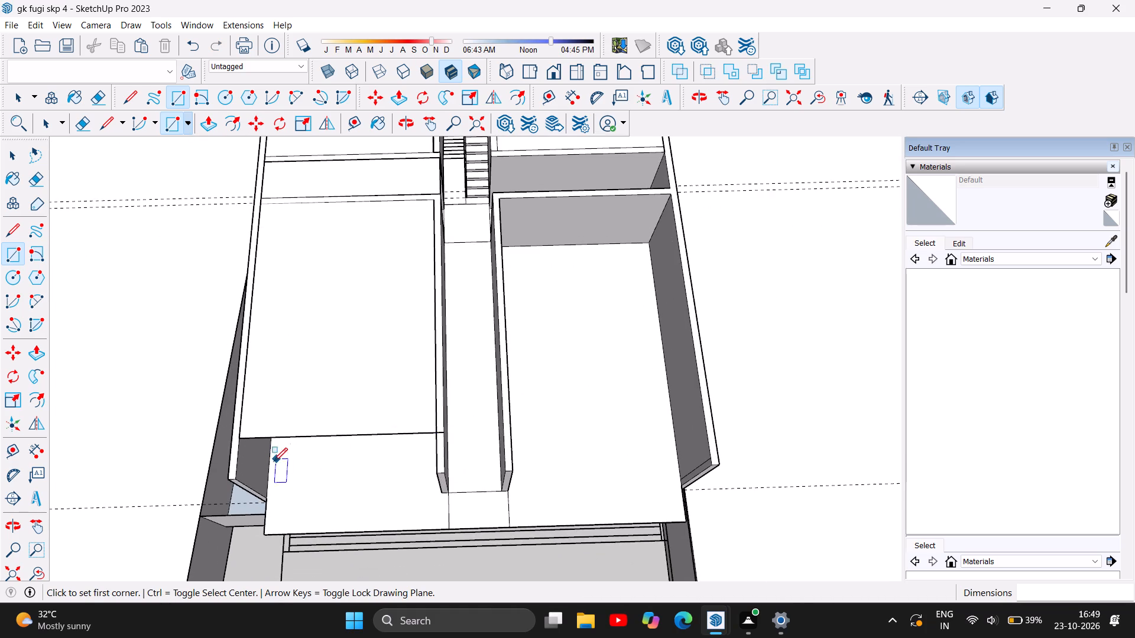
scroll(274, 461, down, 6)
scroll(464, 323, up, 3)
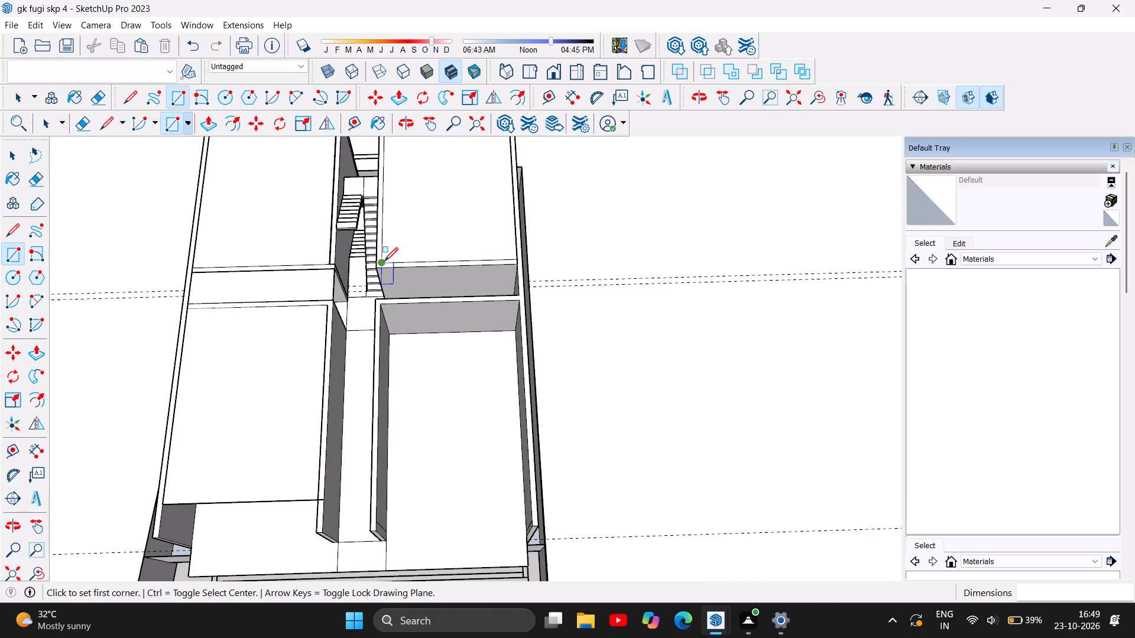
click(375, 265)
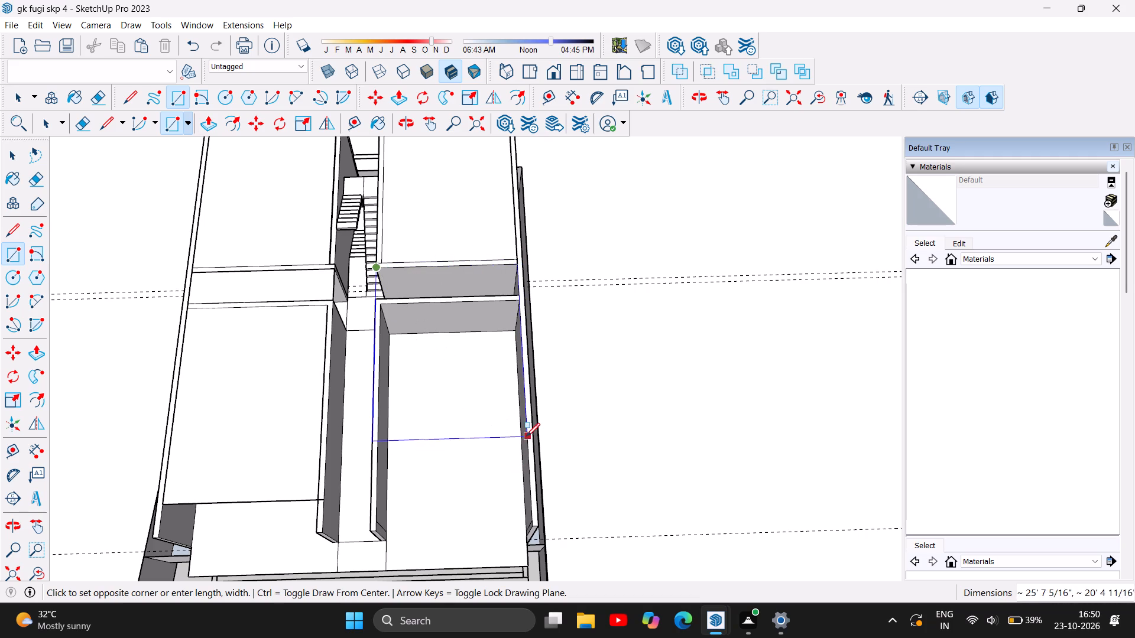
click(534, 508)
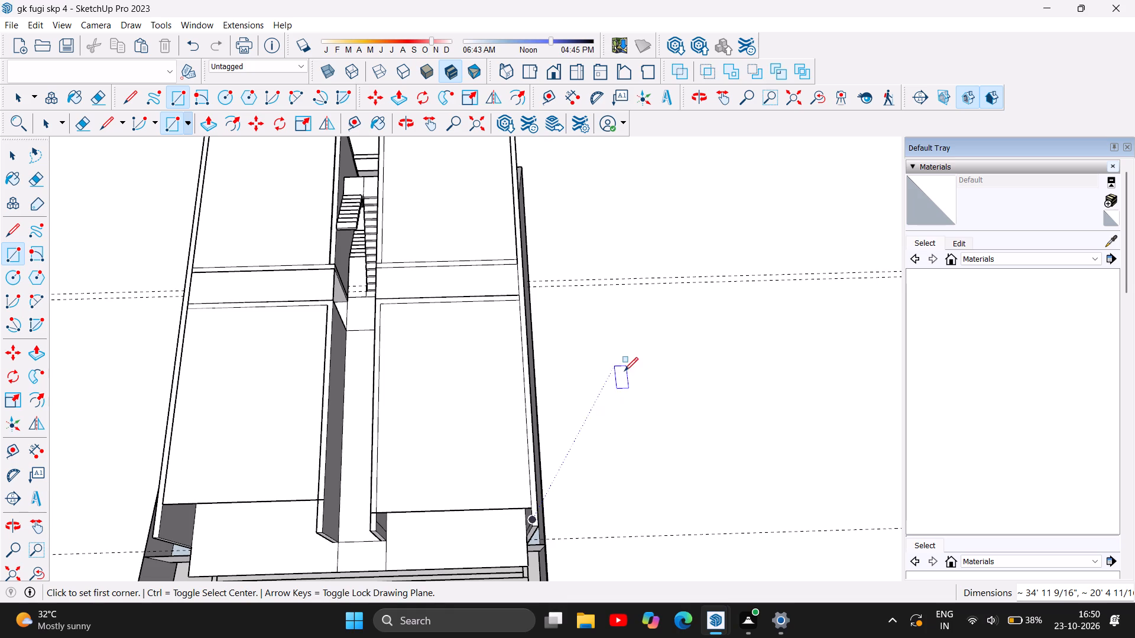
Draw a rectangle about 33' 8 5/8" by 5' 11 15/16" over the central corridor, from the stair opening toward the front.
scroll(601, 353, down, 7)
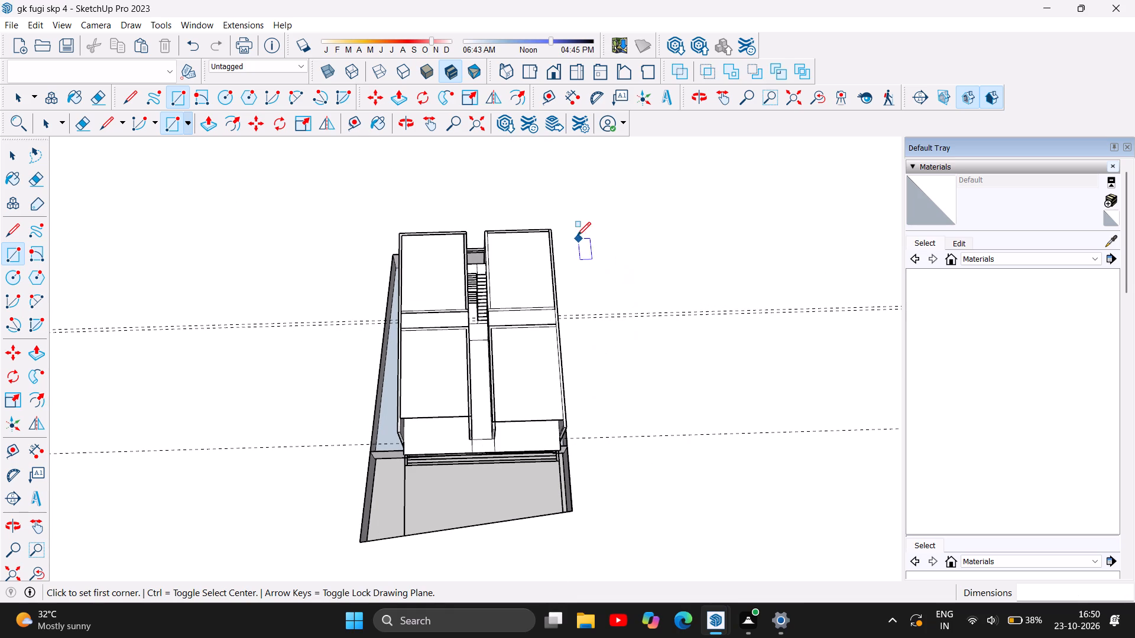
scroll(528, 255, up, 7)
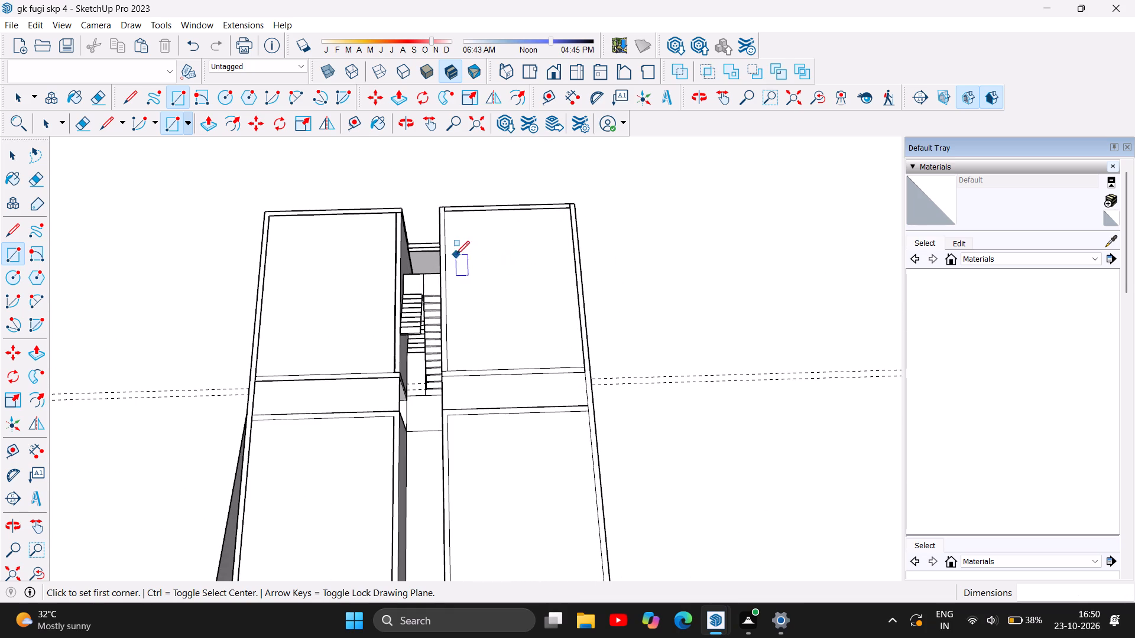
scroll(385, 223, up, 5)
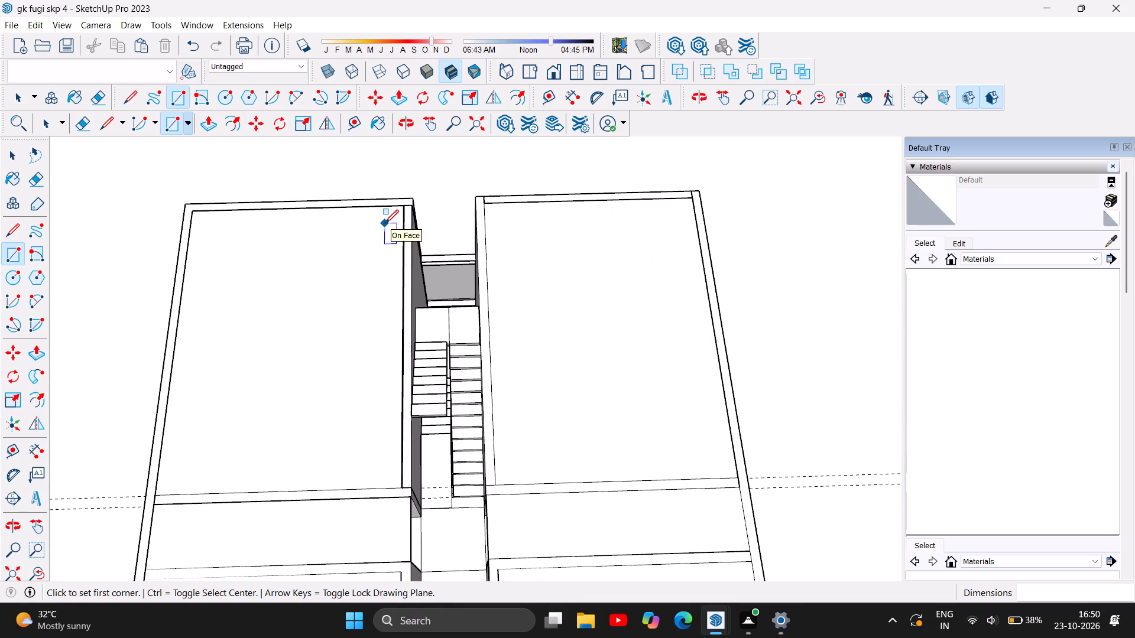
scroll(433, 161, down, 5)
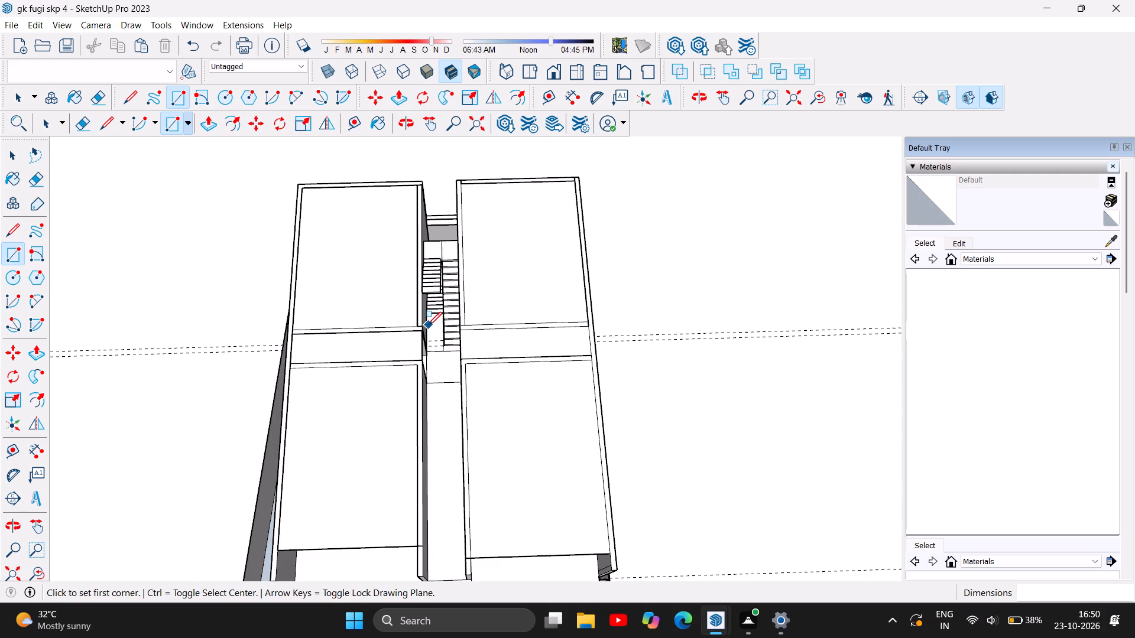
scroll(434, 322, up, 10)
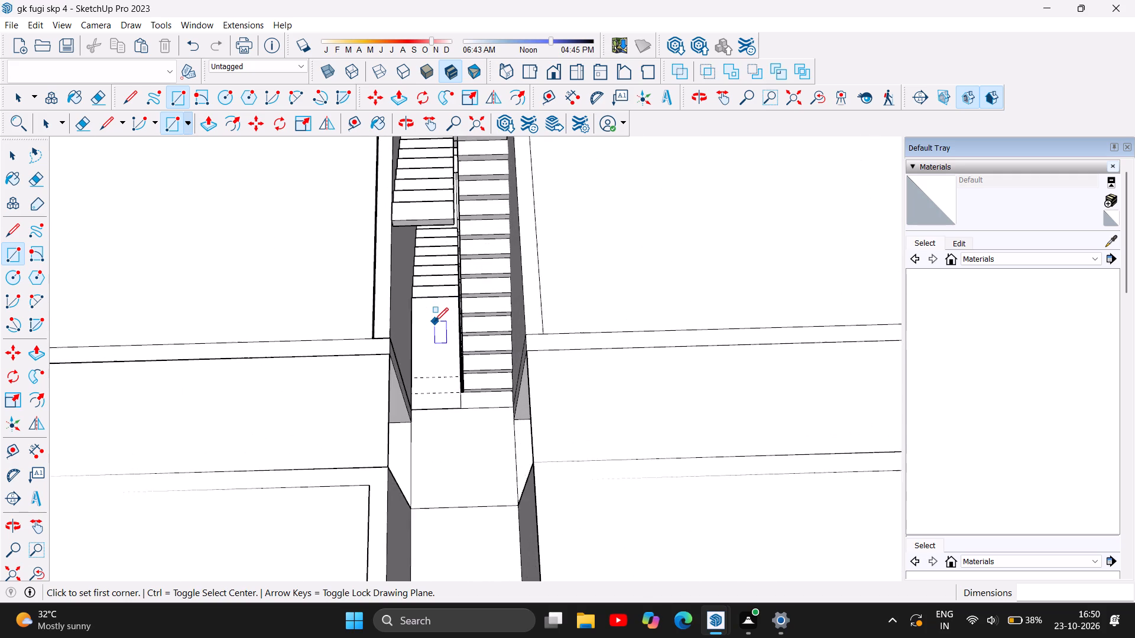
scroll(434, 321, up, 2)
click(377, 344)
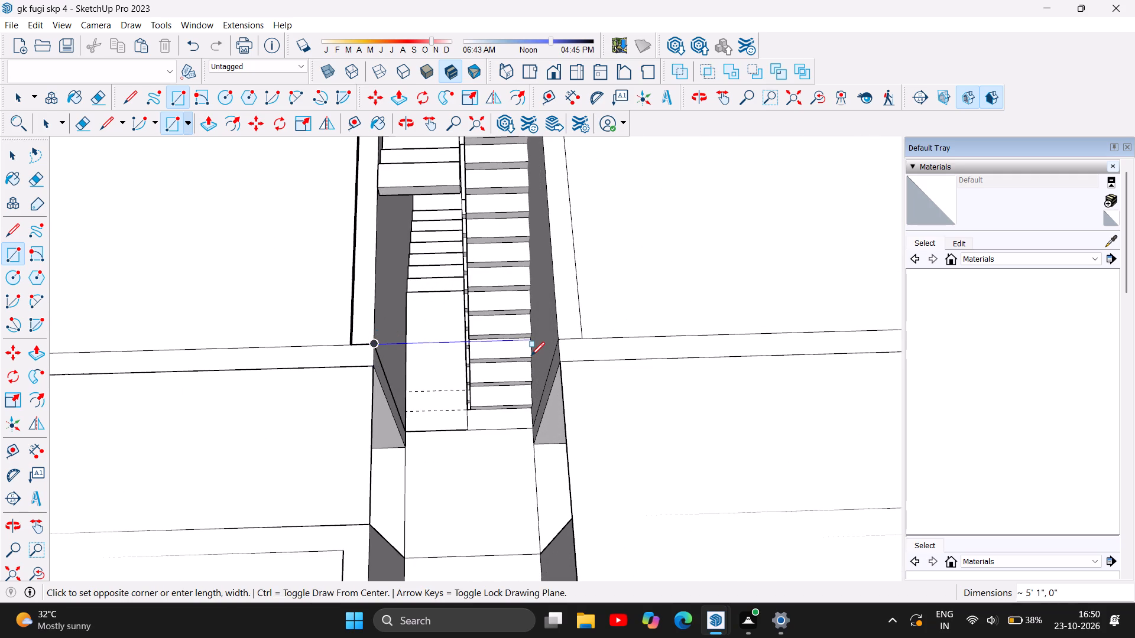
scroll(531, 356, down, 15)
scroll(531, 356, down, 6)
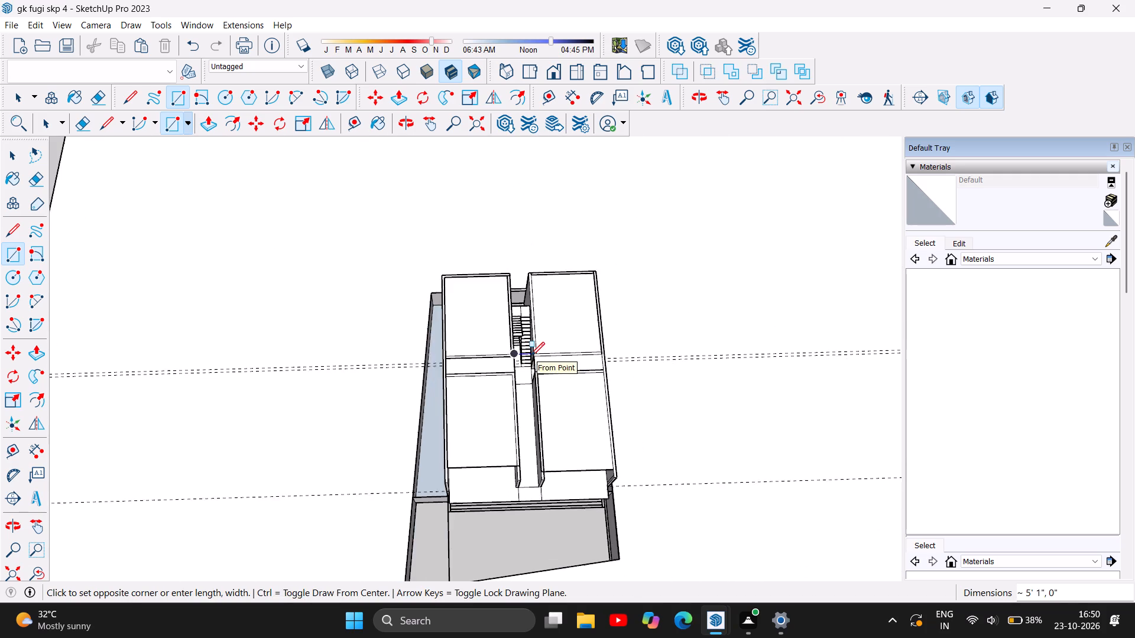
scroll(541, 460, up, 6)
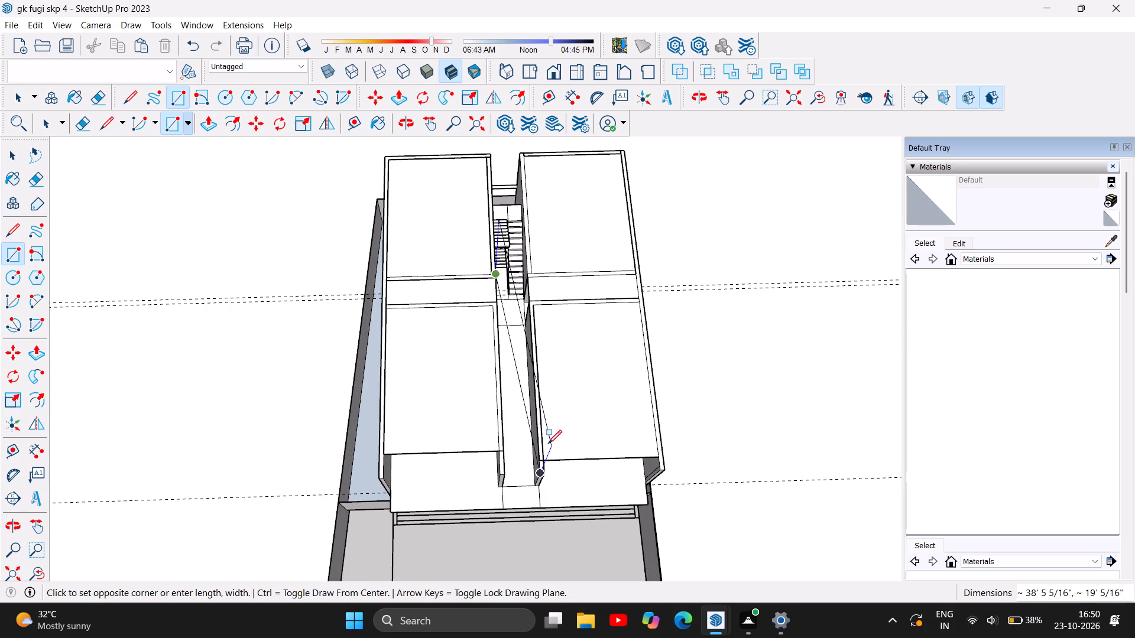
click(539, 449)
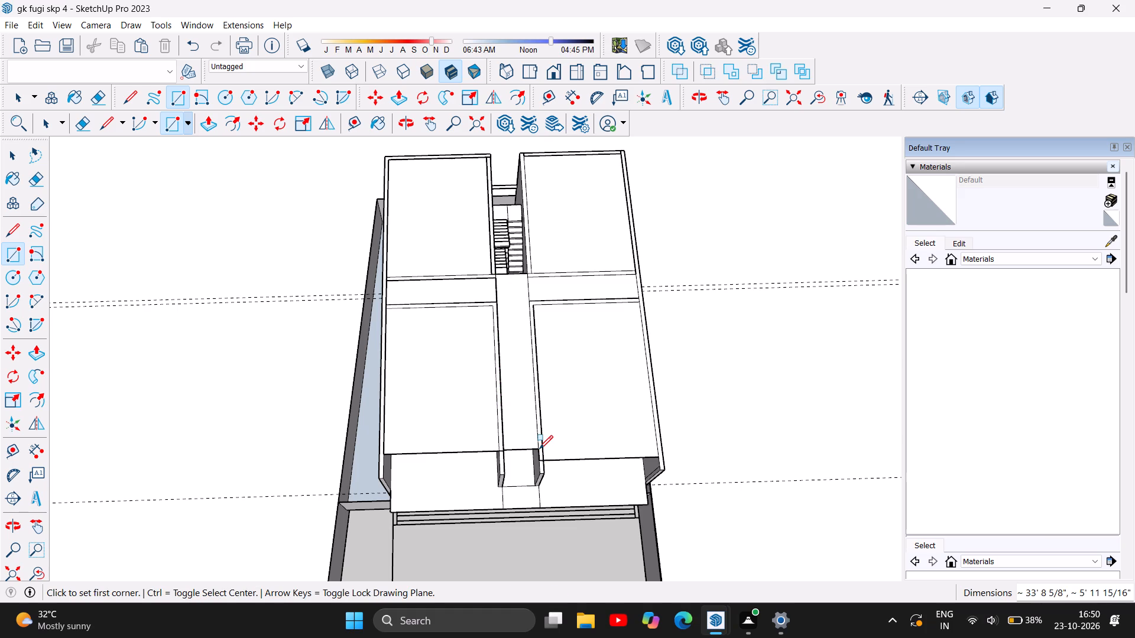
Push/Pull the rear-left, rear-right and front-left roof rectangles up by 5".
scroll(429, 467, down, 6)
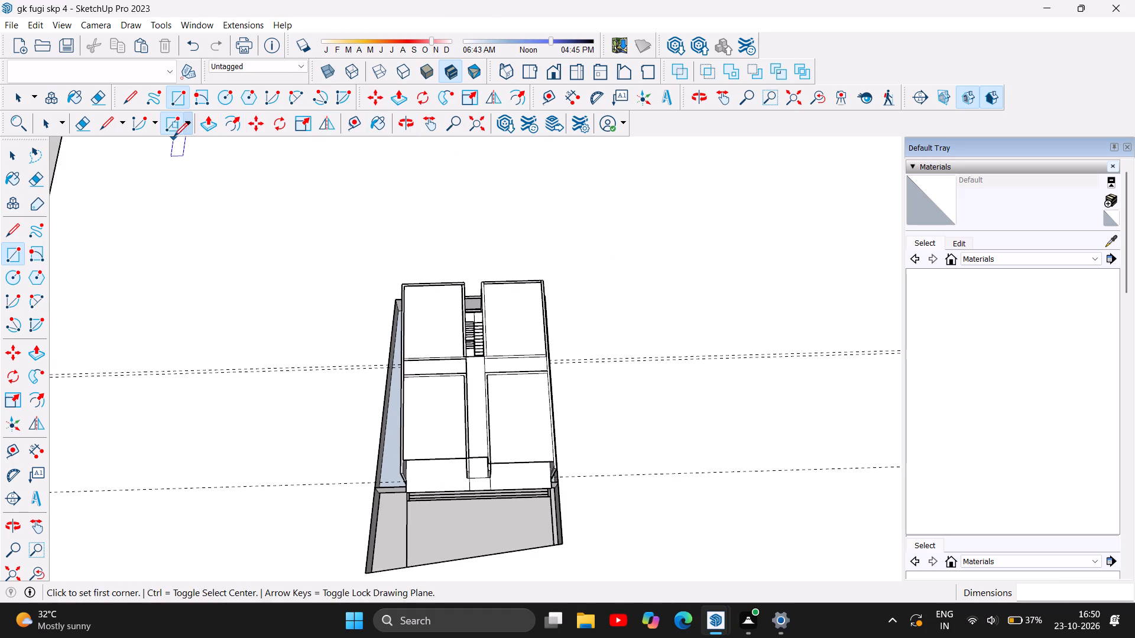
click(207, 119)
click(429, 310)
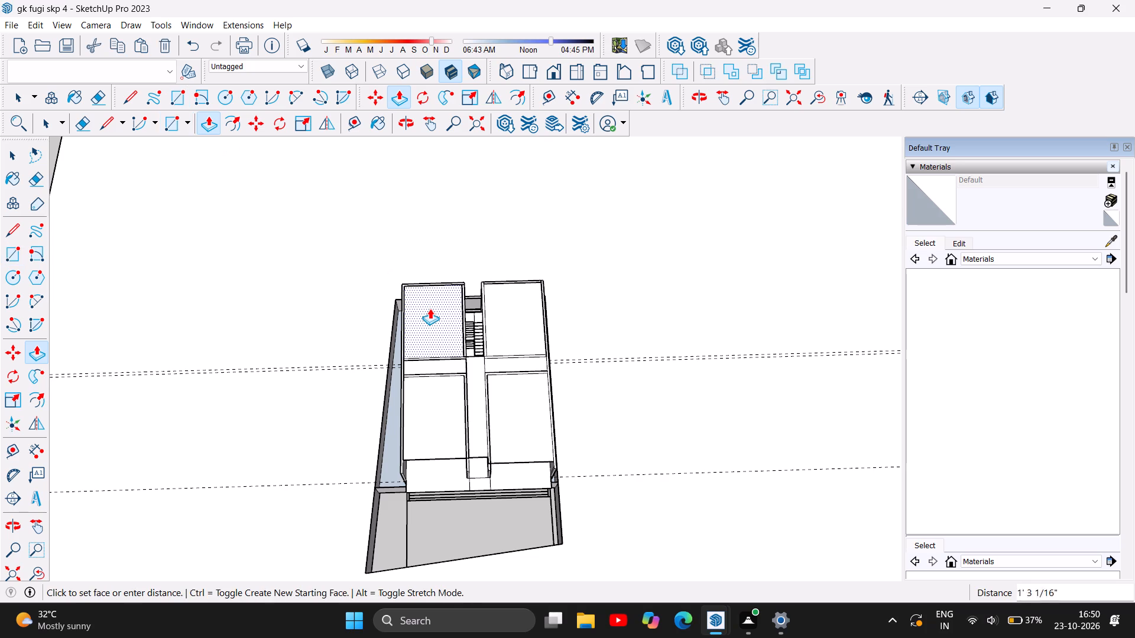
key(5)
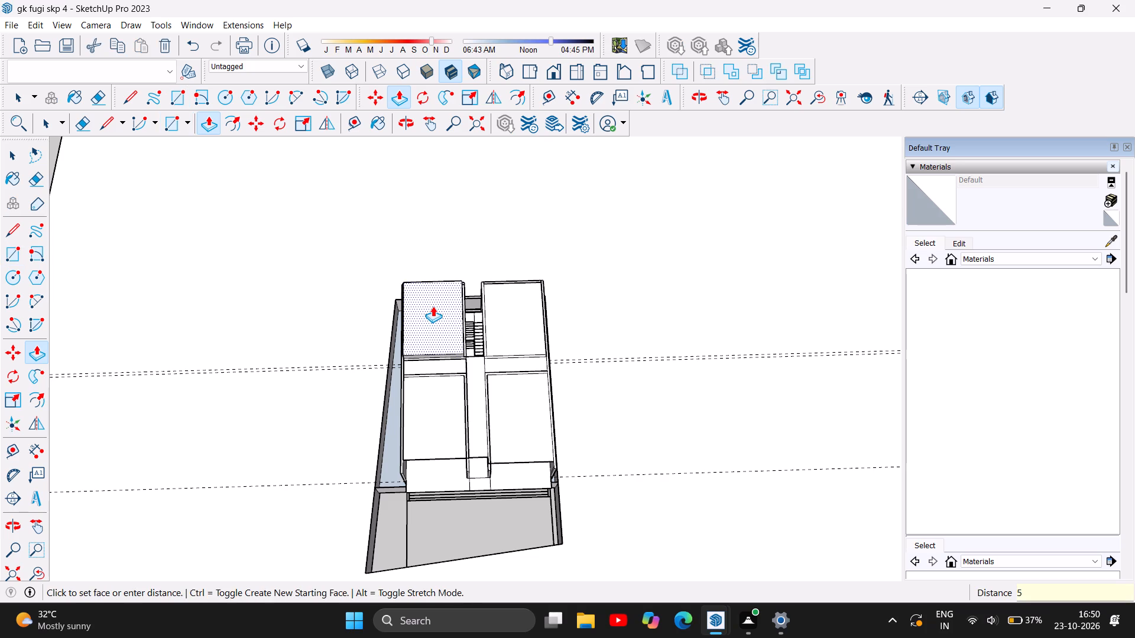
key(Return)
click(520, 314)
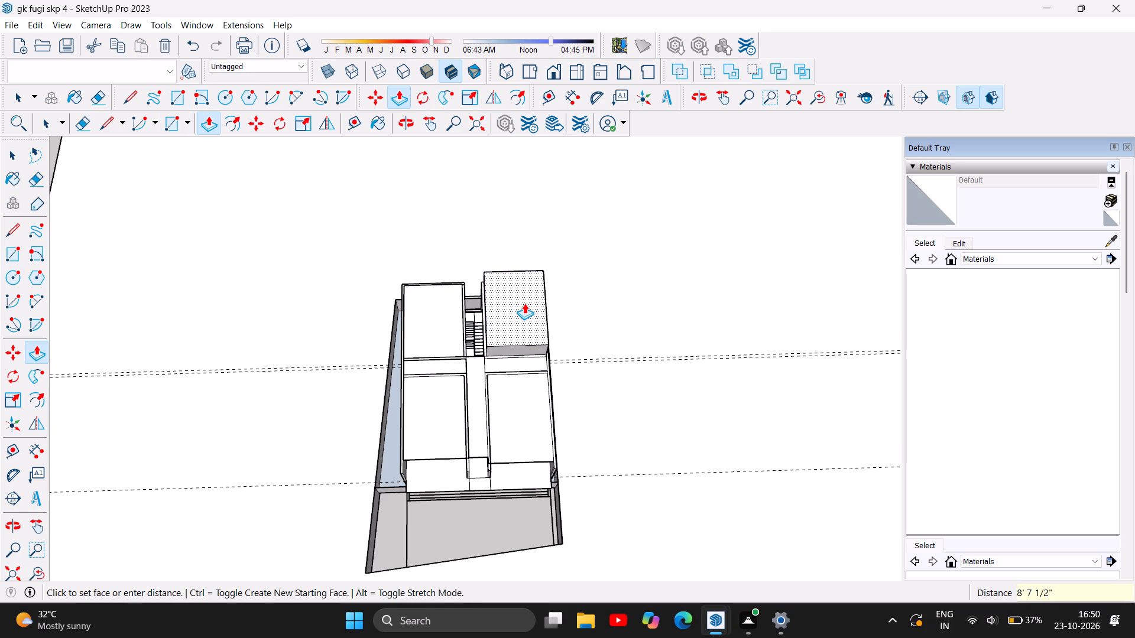
key(5)
key(Return)
click(439, 419)
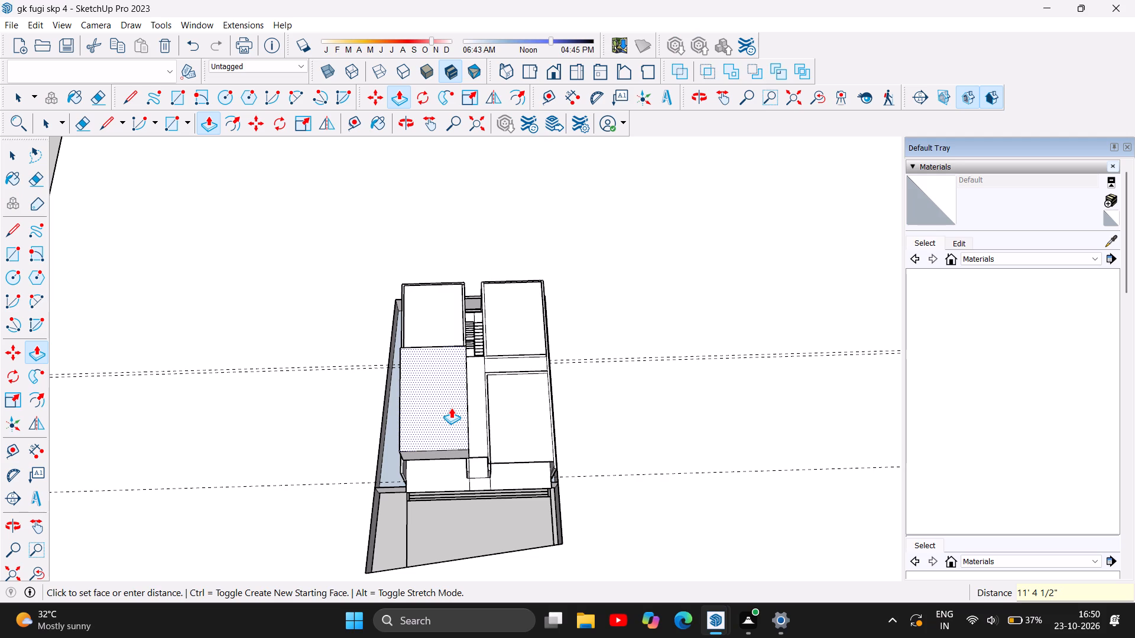
key(5)
key(Return)
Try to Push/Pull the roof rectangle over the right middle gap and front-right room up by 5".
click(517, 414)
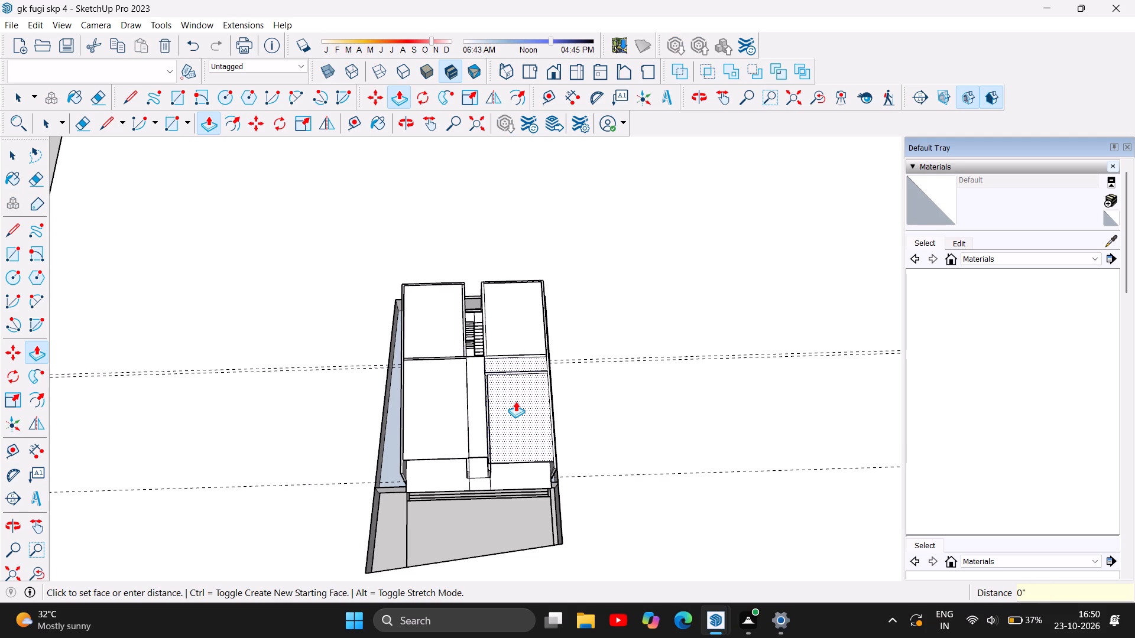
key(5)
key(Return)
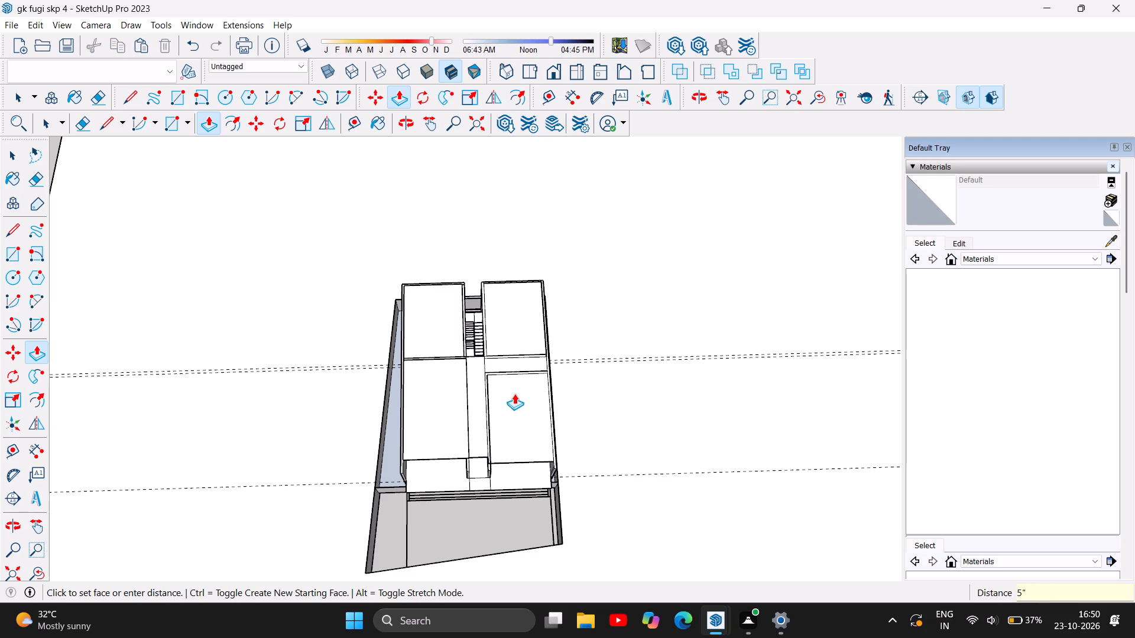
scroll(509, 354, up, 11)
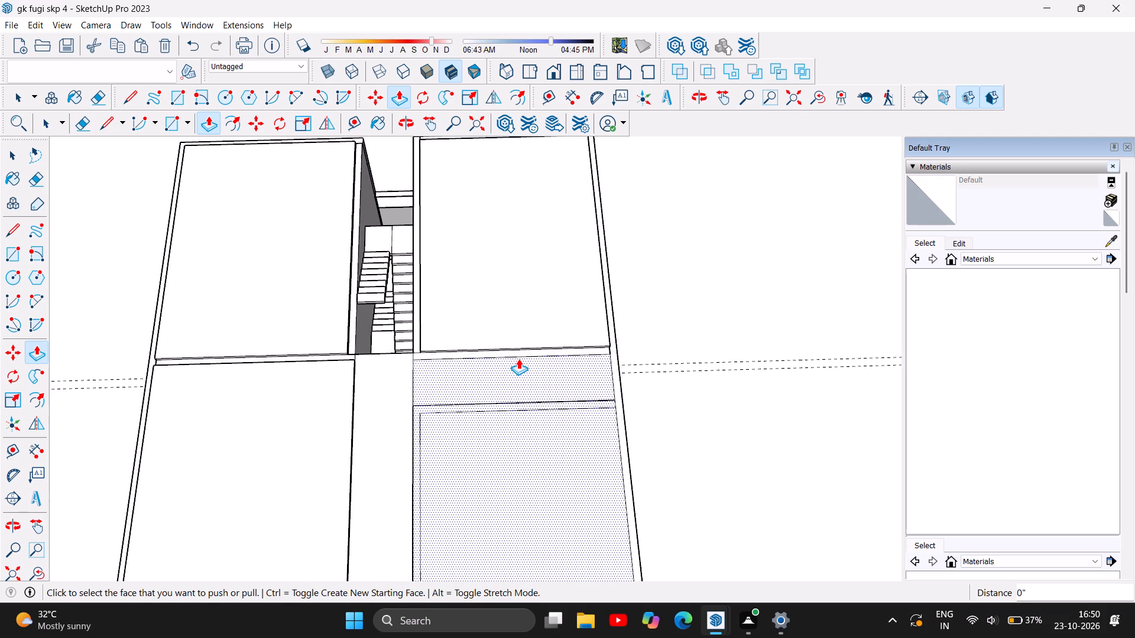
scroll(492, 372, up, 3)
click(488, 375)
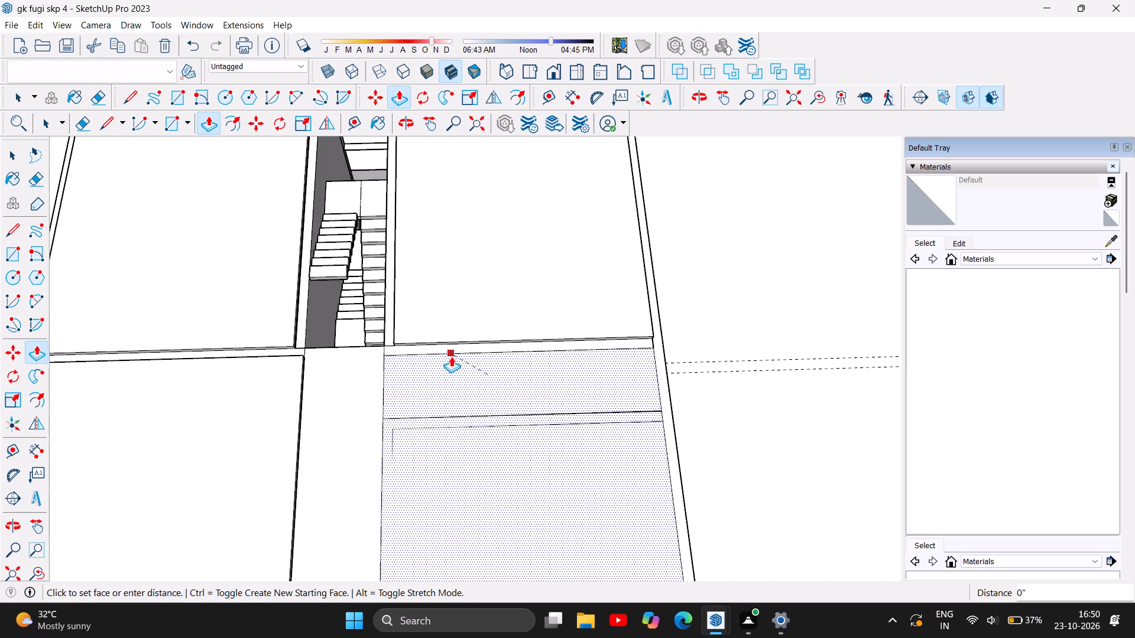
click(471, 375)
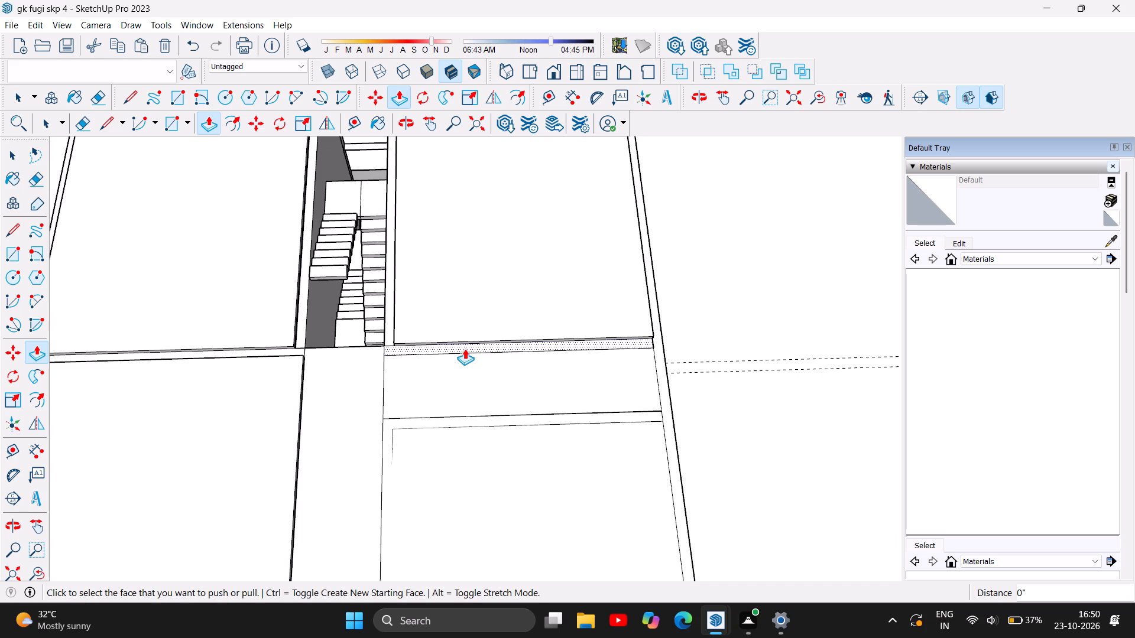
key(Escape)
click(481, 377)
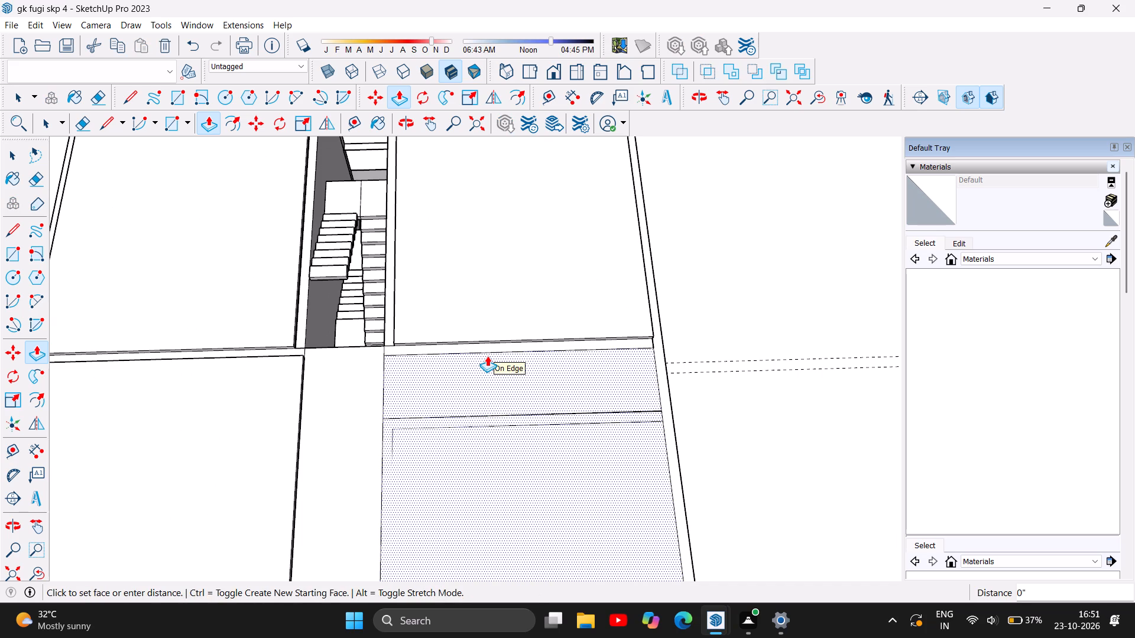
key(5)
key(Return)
Examine the roof slab edges above the corridor and front rooms from a low front viewpoint.
scroll(689, 360, down, 5)
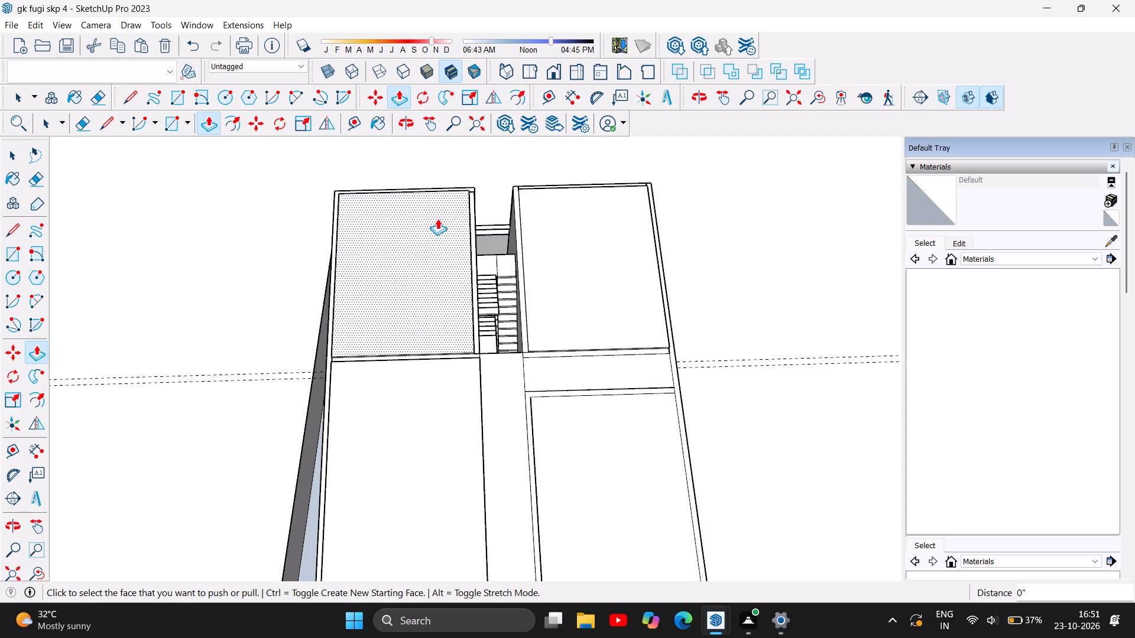
scroll(430, 230, down, 6)
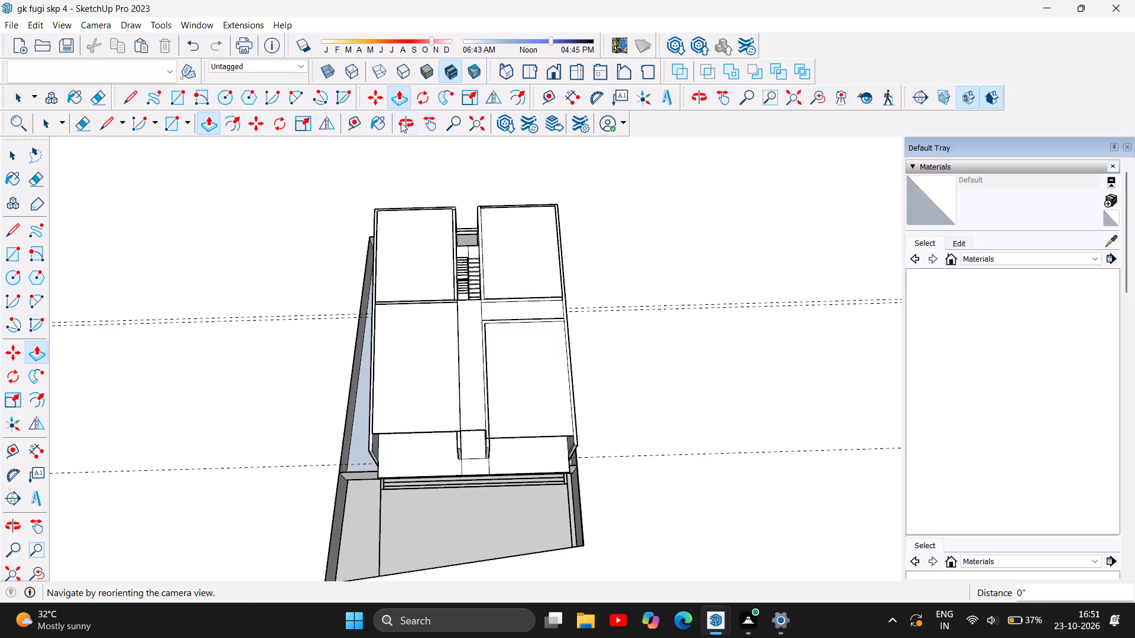
click(401, 122)
drag(423, 399, 429, 188)
drag(556, 427, 545, 377)
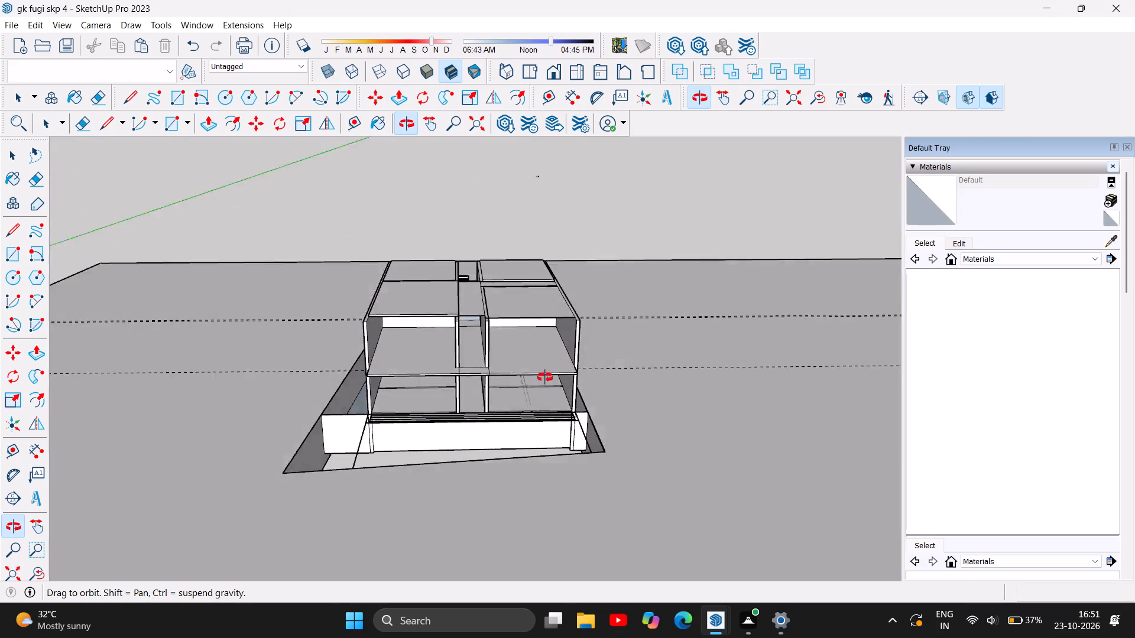
drag(545, 377, 526, 333)
scroll(449, 285, up, 10)
scroll(470, 263, down, 4)
scroll(500, 326, down, 3)
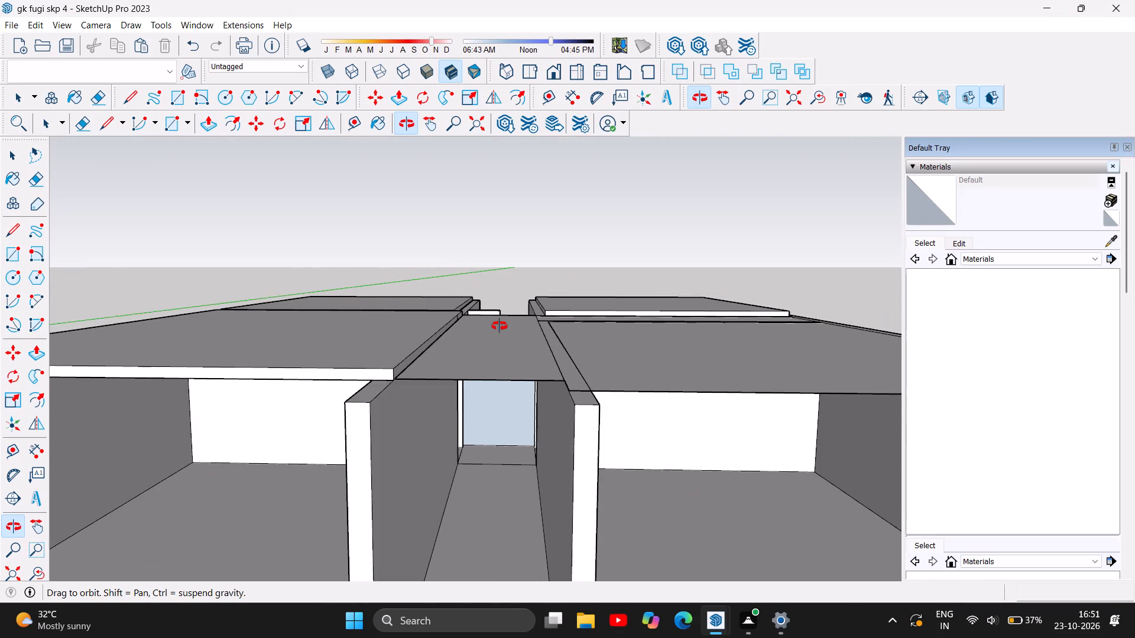
scroll(500, 326, down, 2)
scroll(564, 367, down, 3)
drag(622, 353, 594, 375)
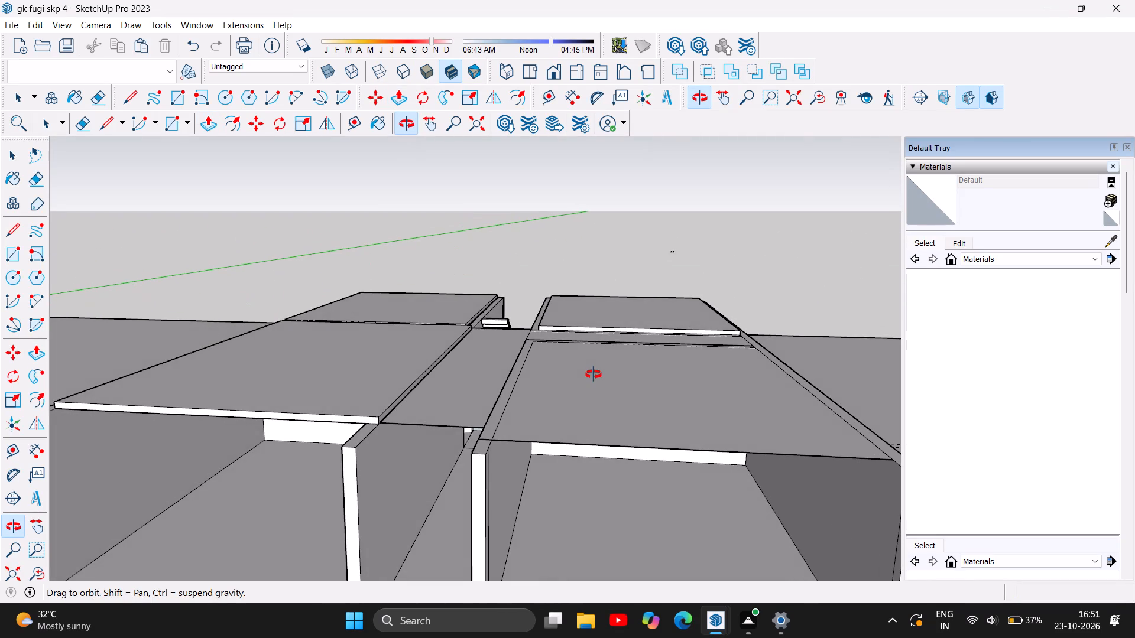
drag(594, 375, 591, 353)
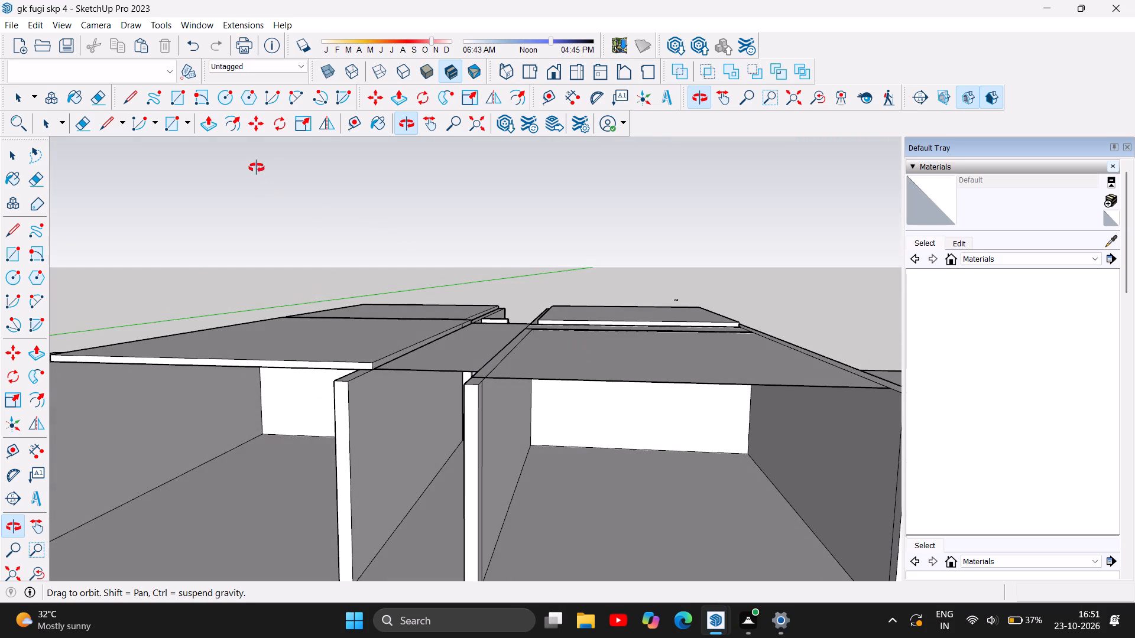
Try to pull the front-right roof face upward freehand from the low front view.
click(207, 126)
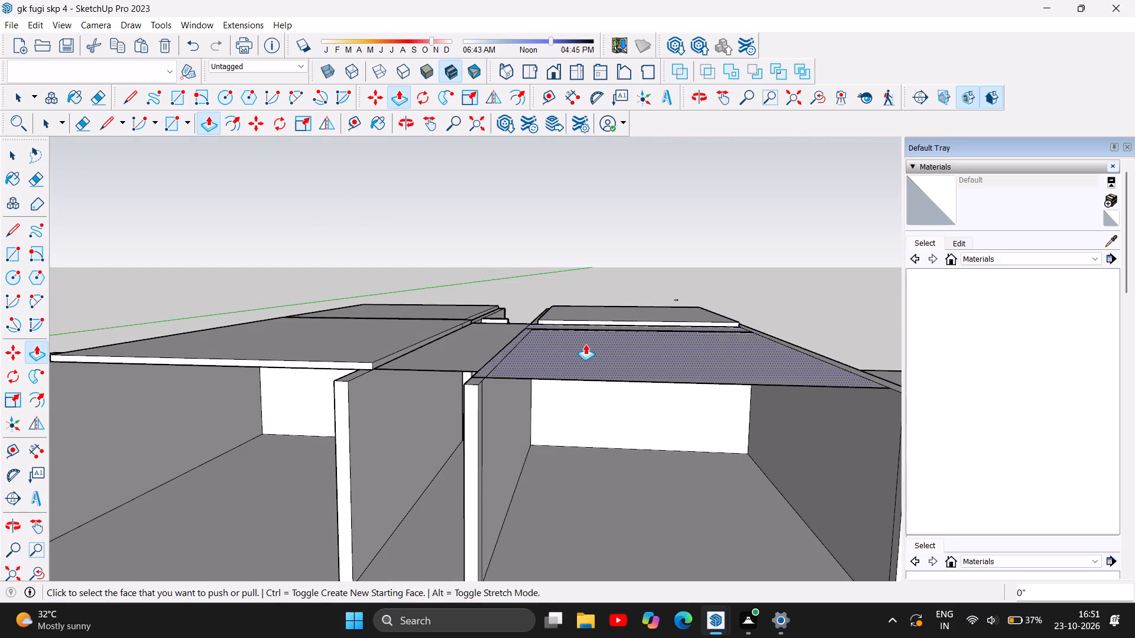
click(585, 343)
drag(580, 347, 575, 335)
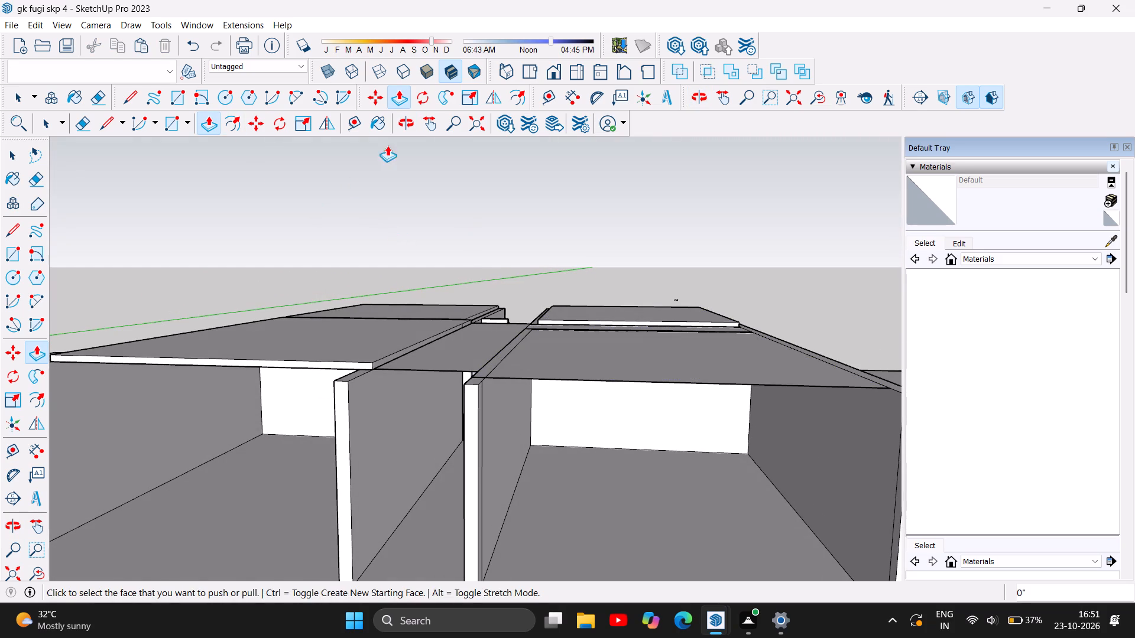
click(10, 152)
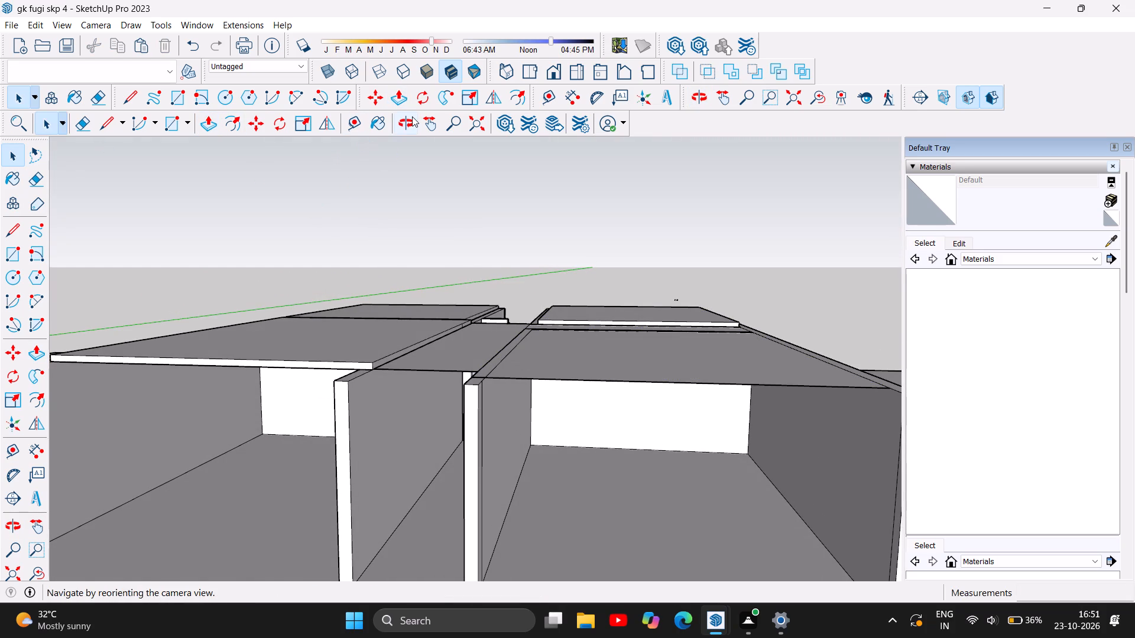
Push/Pull the central corridor's roof rectangle up by 5".
click(412, 116)
drag(505, 216, 523, 392)
scroll(682, 441, up, 3)
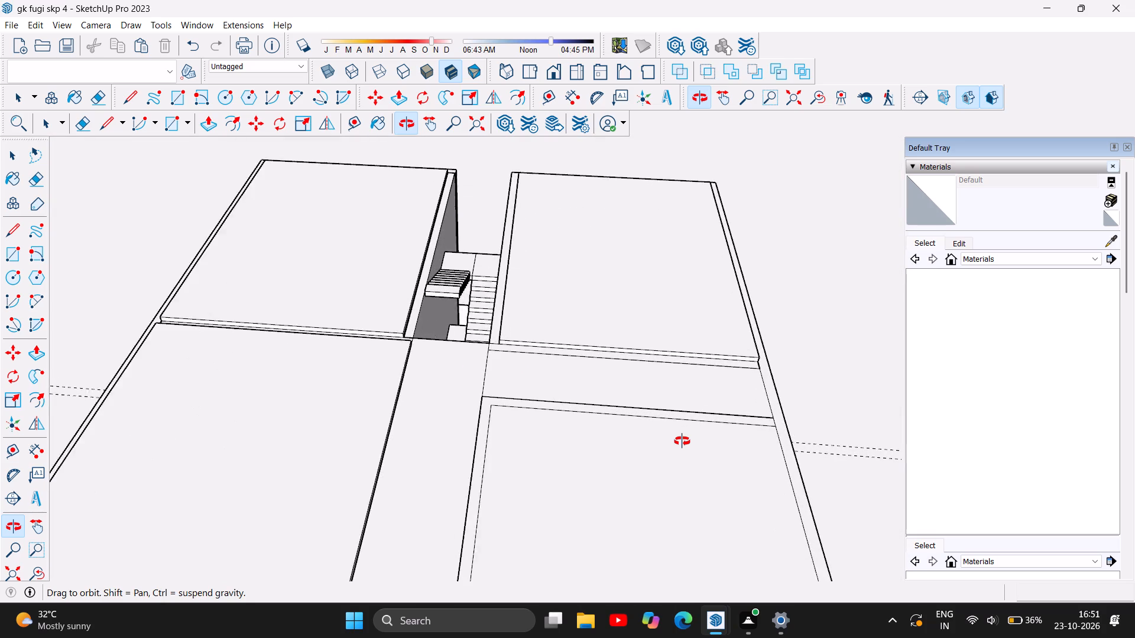
scroll(682, 441, up, 2)
scroll(635, 404, up, 4)
scroll(522, 408, down, 5)
scroll(508, 348, down, 4)
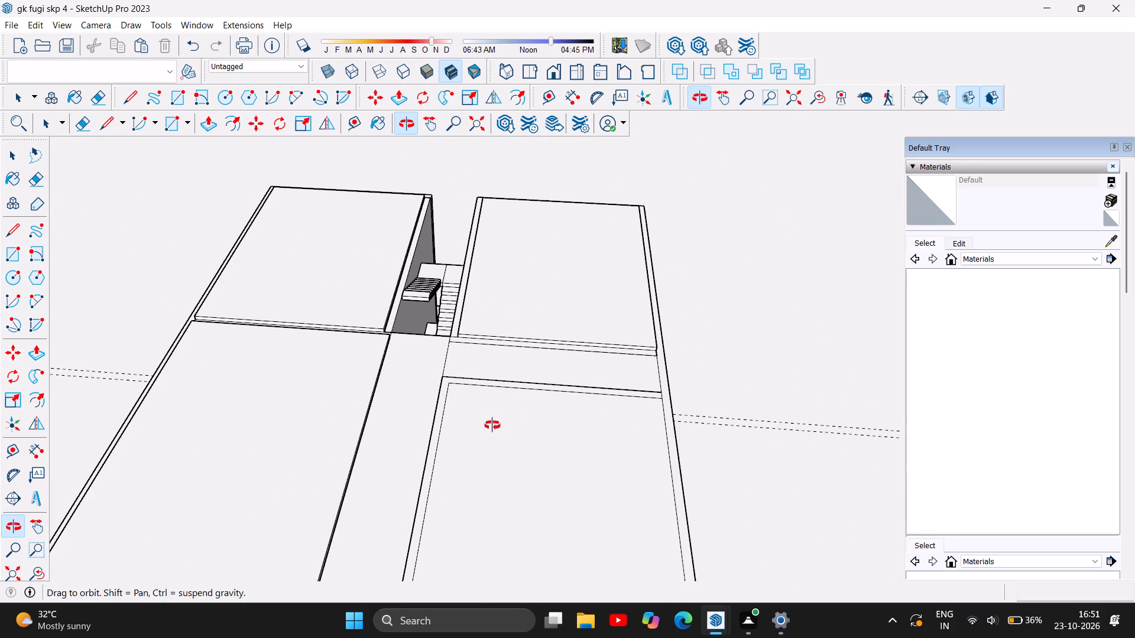
drag(492, 425, 496, 471)
scroll(503, 391, up, 5)
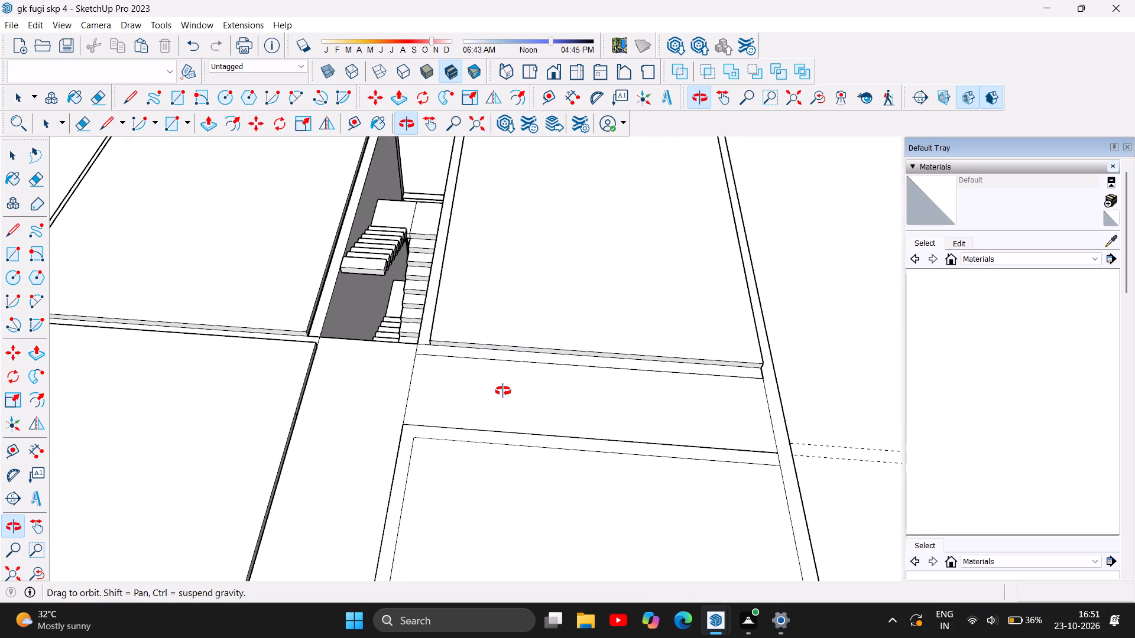
click(203, 122)
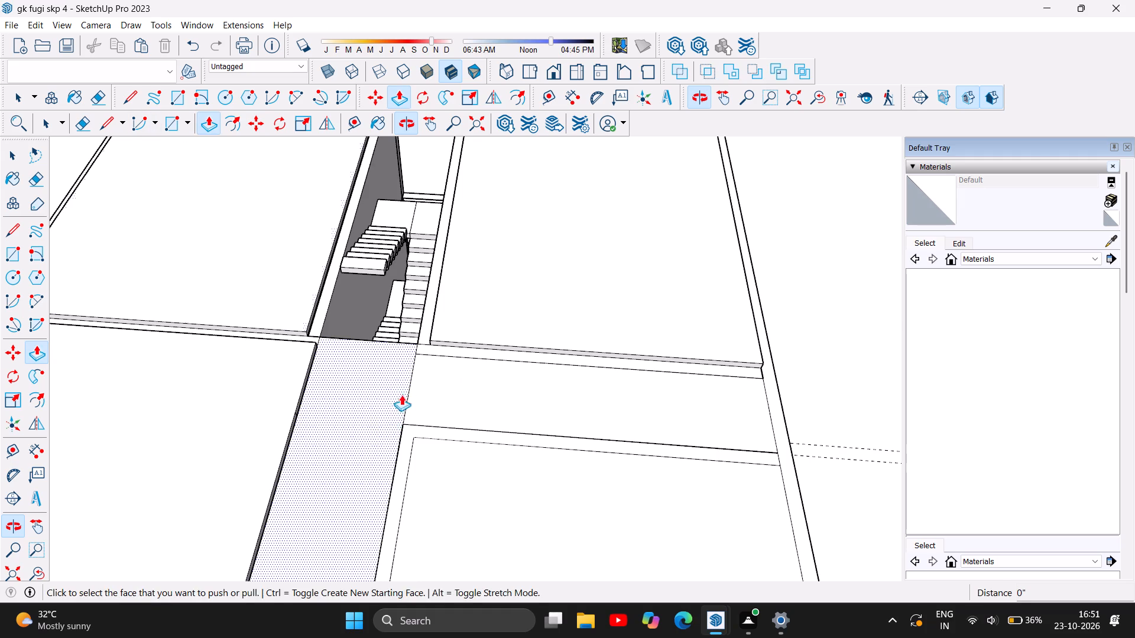
click(371, 421)
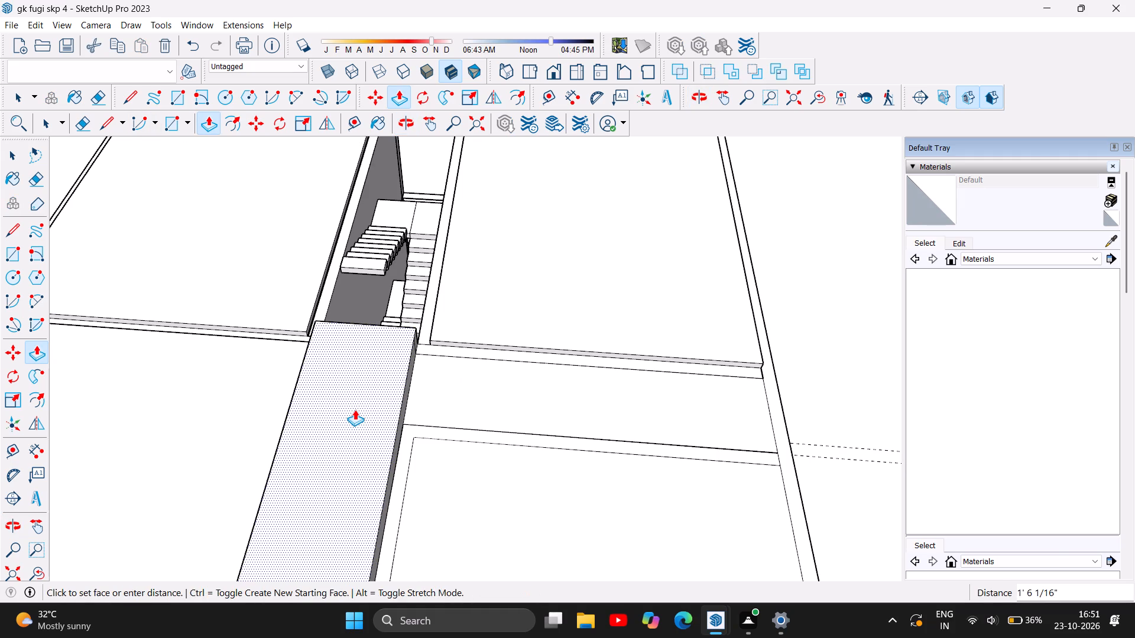
key(5)
key(Return)
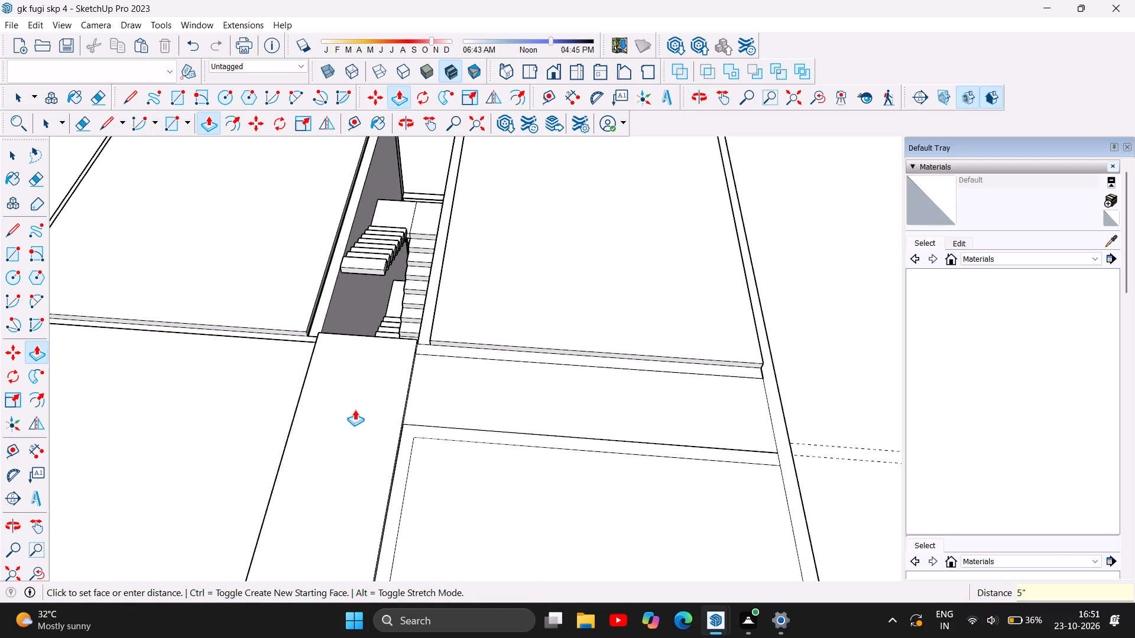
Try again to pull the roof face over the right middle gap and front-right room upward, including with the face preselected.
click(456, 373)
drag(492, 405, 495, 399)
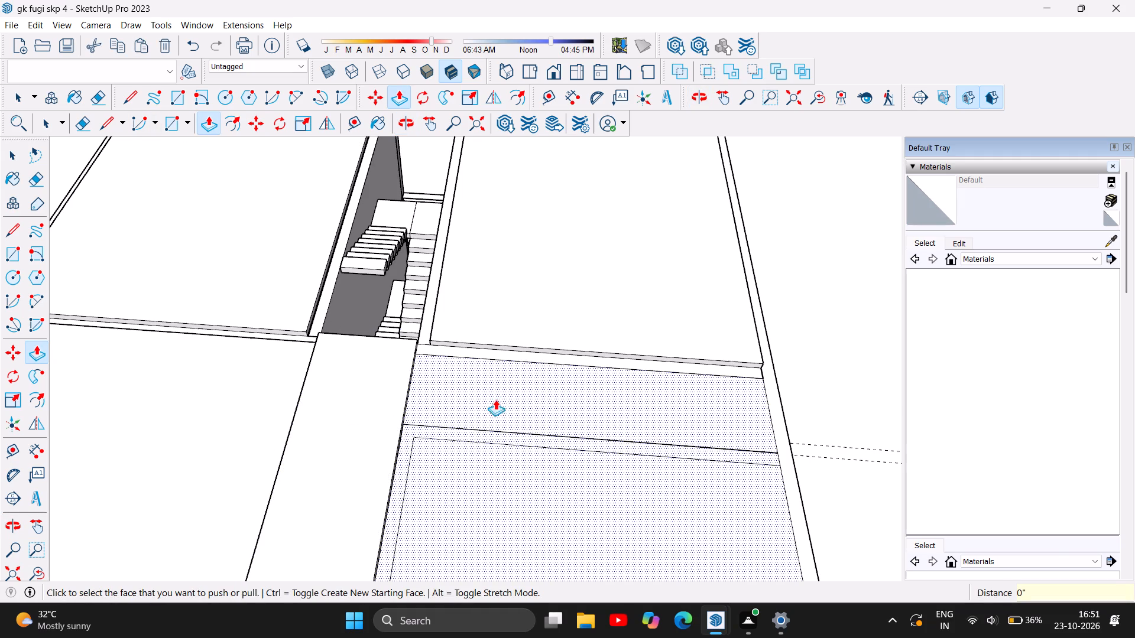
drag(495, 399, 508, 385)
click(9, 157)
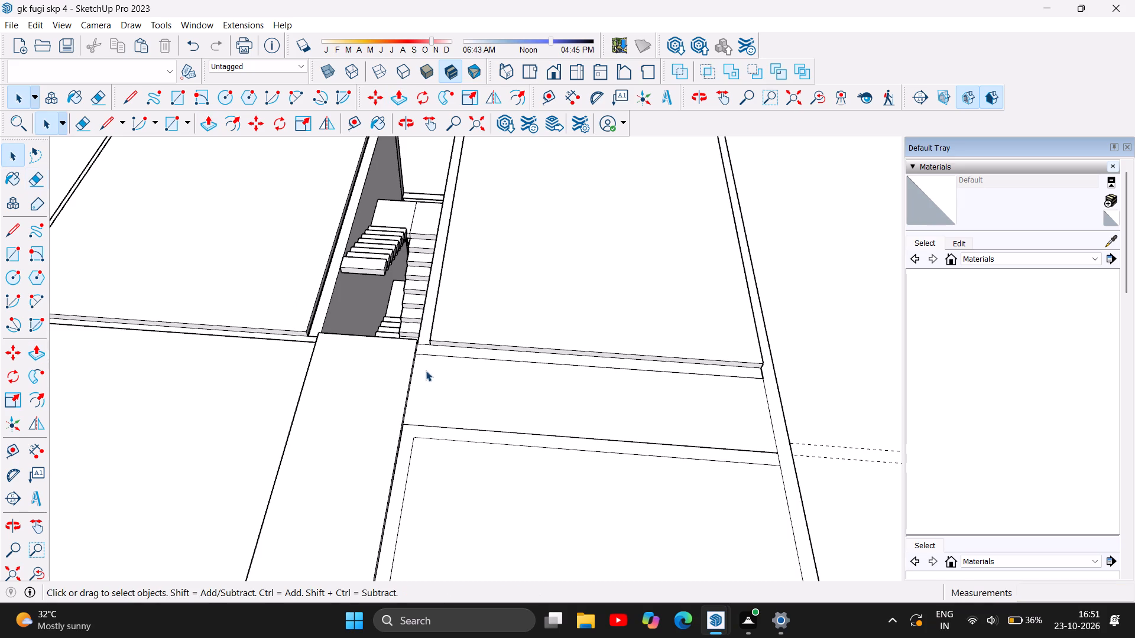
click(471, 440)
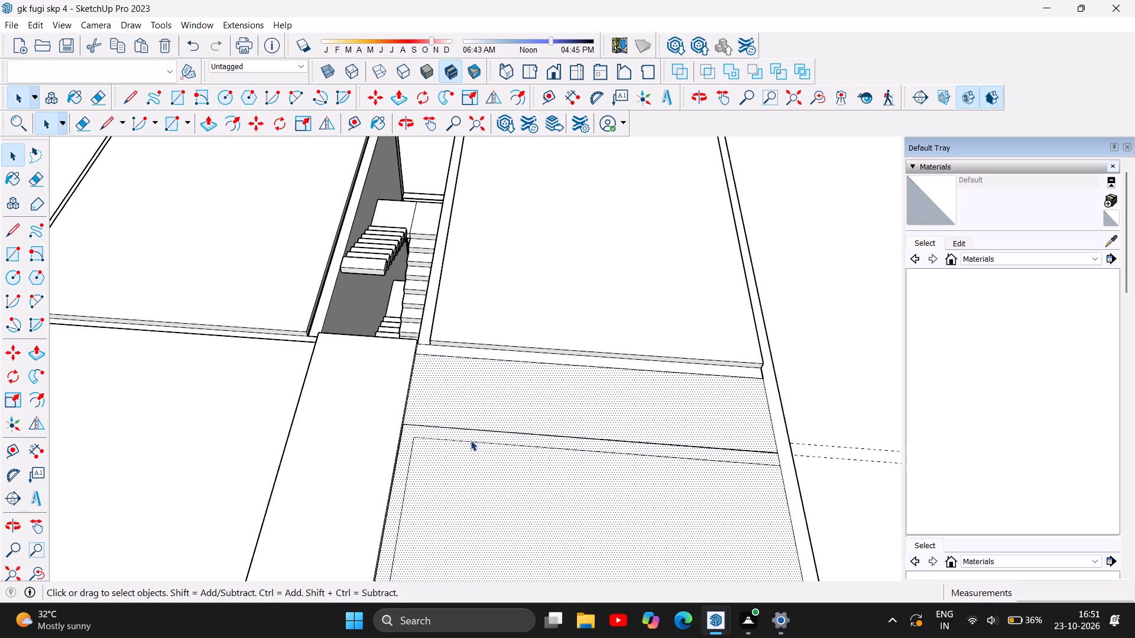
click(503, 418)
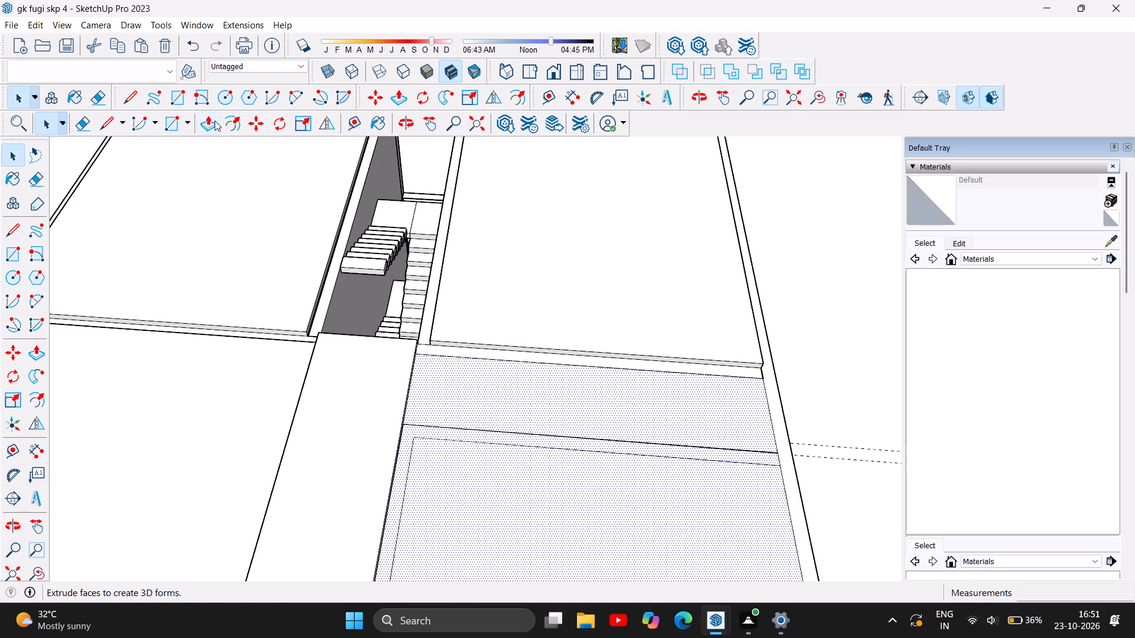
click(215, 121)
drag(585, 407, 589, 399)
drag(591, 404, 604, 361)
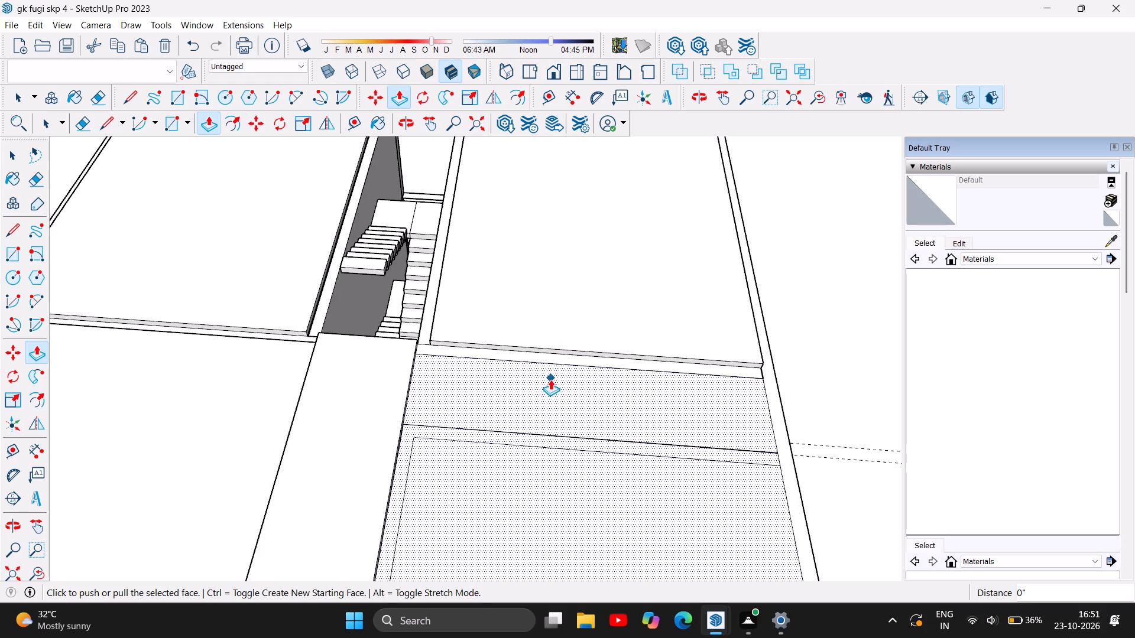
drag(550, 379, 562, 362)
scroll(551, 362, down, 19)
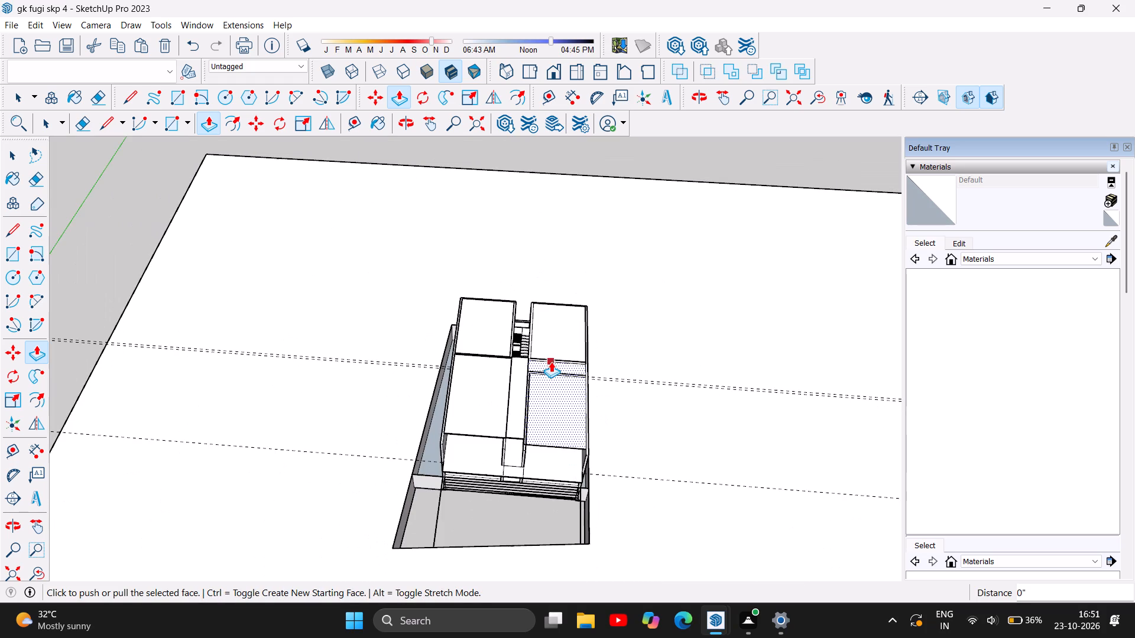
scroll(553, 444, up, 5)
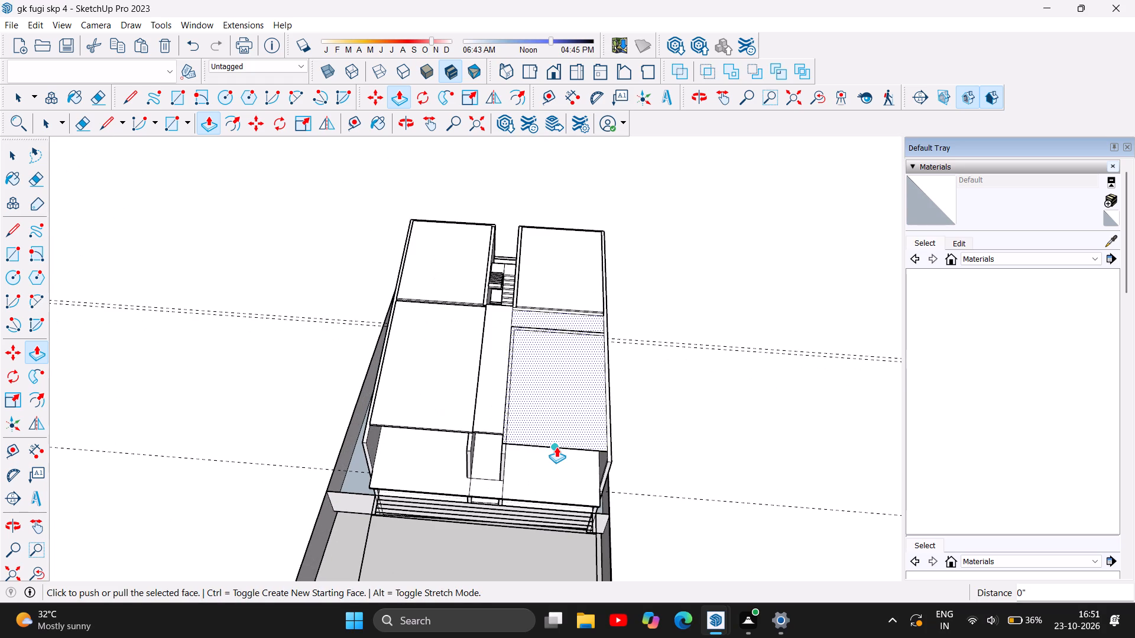
Delete the flat roof face over the right middle gap and front-right room.
click(13, 152)
click(550, 390)
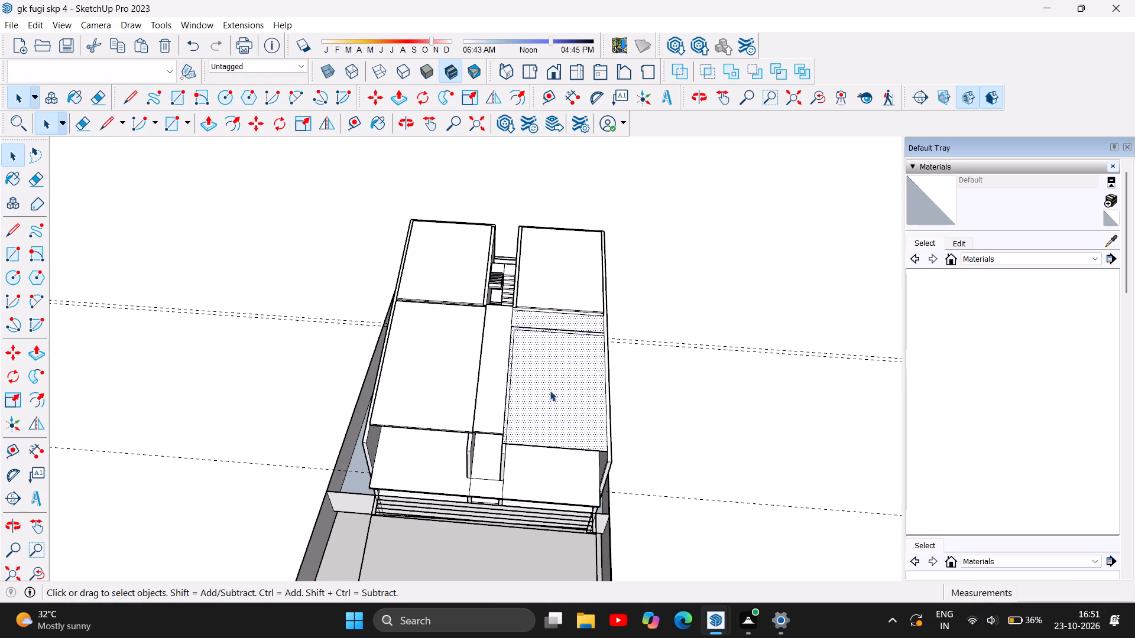
key(Delete)
scroll(544, 385, down, 4)
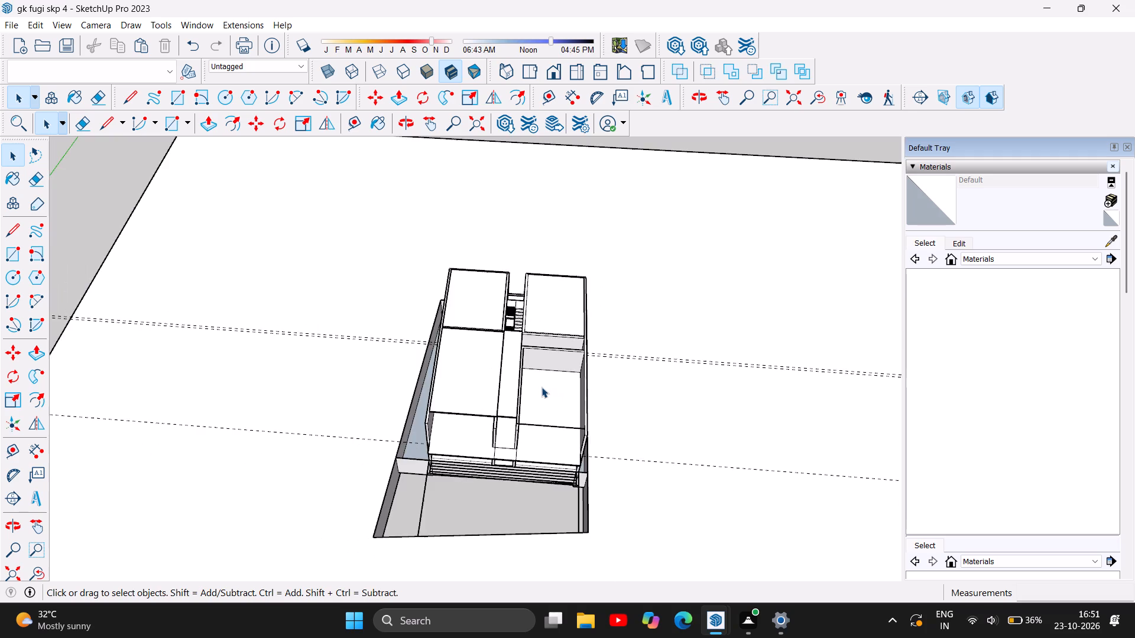
Delete the leftover roof-face edge spanning the front of the front-right room.
scroll(541, 387, down, 1)
scroll(541, 388, up, 6)
scroll(540, 453, up, 5)
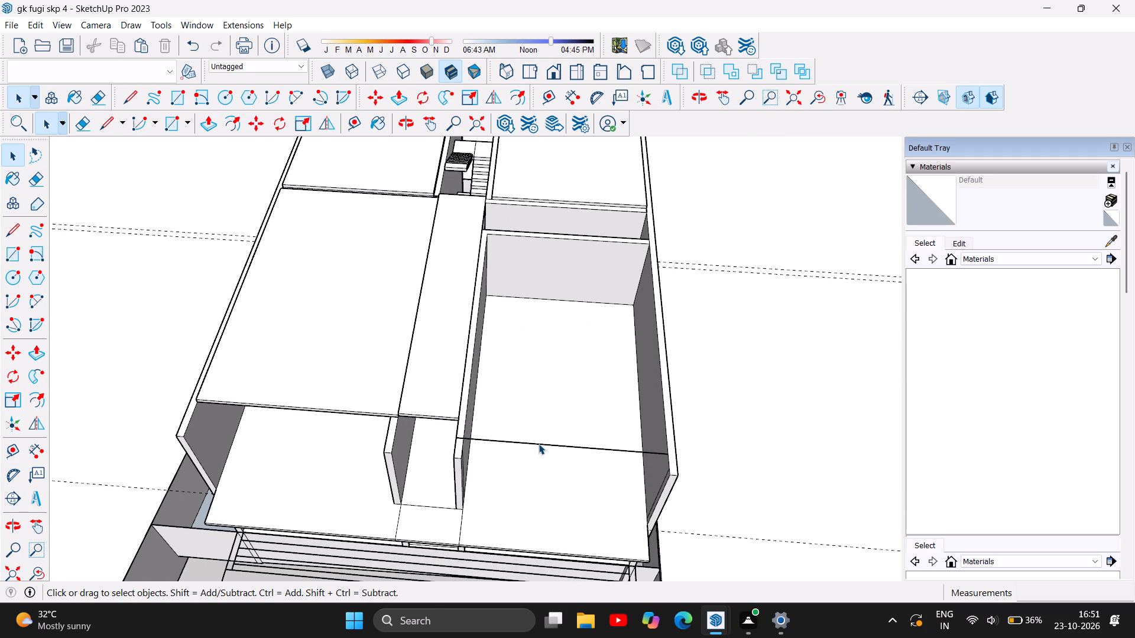
click(539, 444)
key(Delete)
Push/Pull the back-right roof slab's front edge face forward about 38' 1 11/16" over the right middle gap and front-right room.
scroll(525, 453, down, 5)
scroll(627, 288, up, 4)
scroll(578, 304, up, 4)
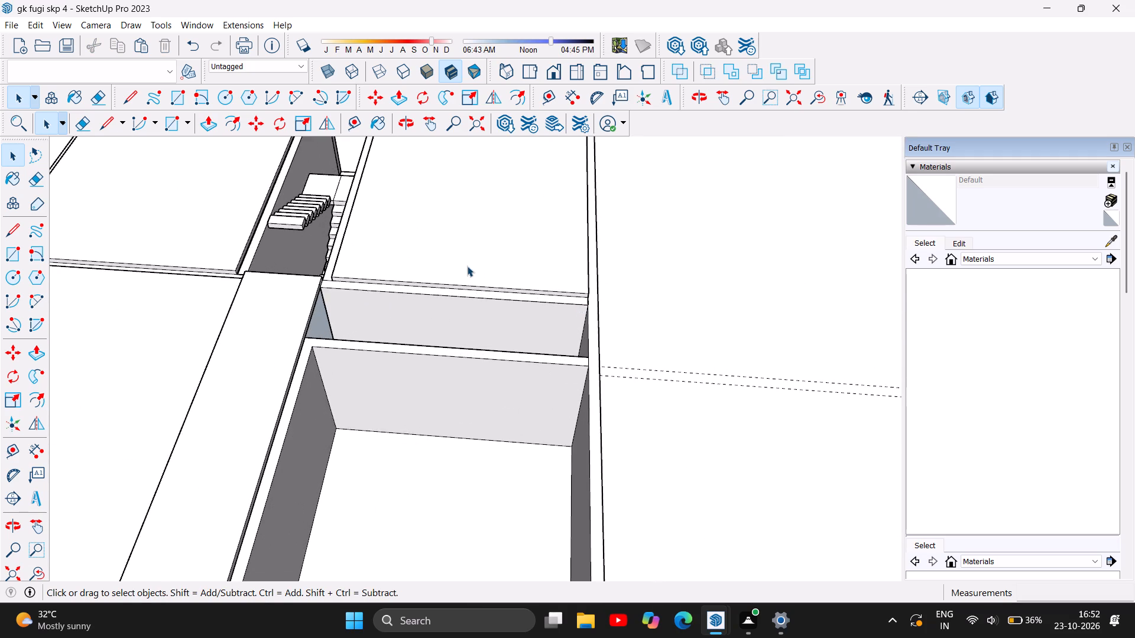
scroll(465, 266, up, 6)
scroll(447, 288, down, 5)
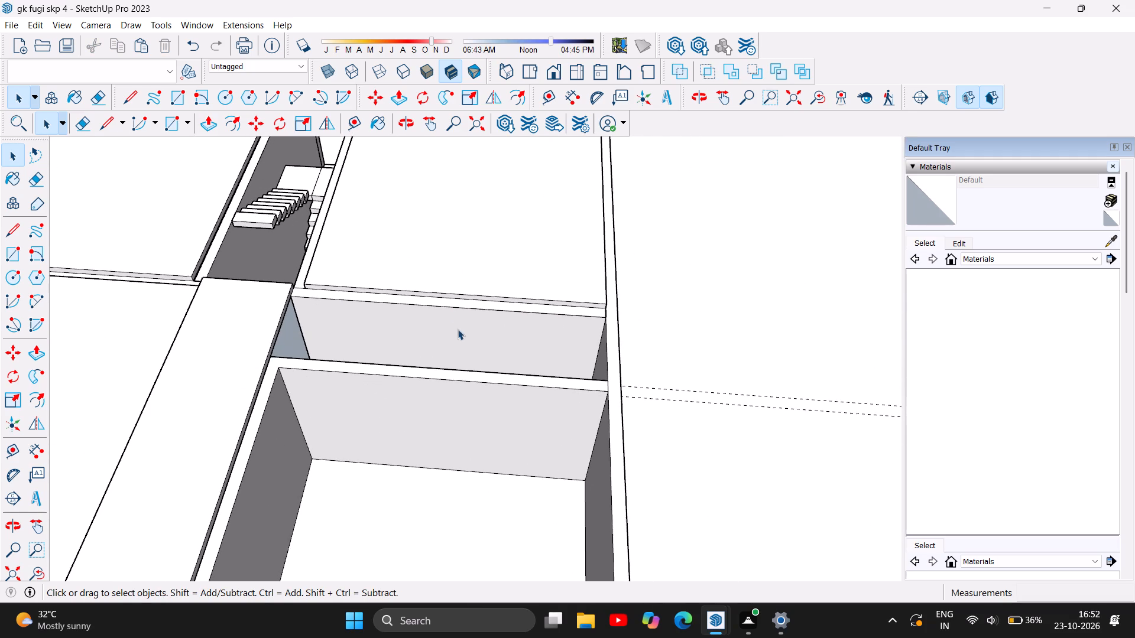
scroll(454, 268, down, 4)
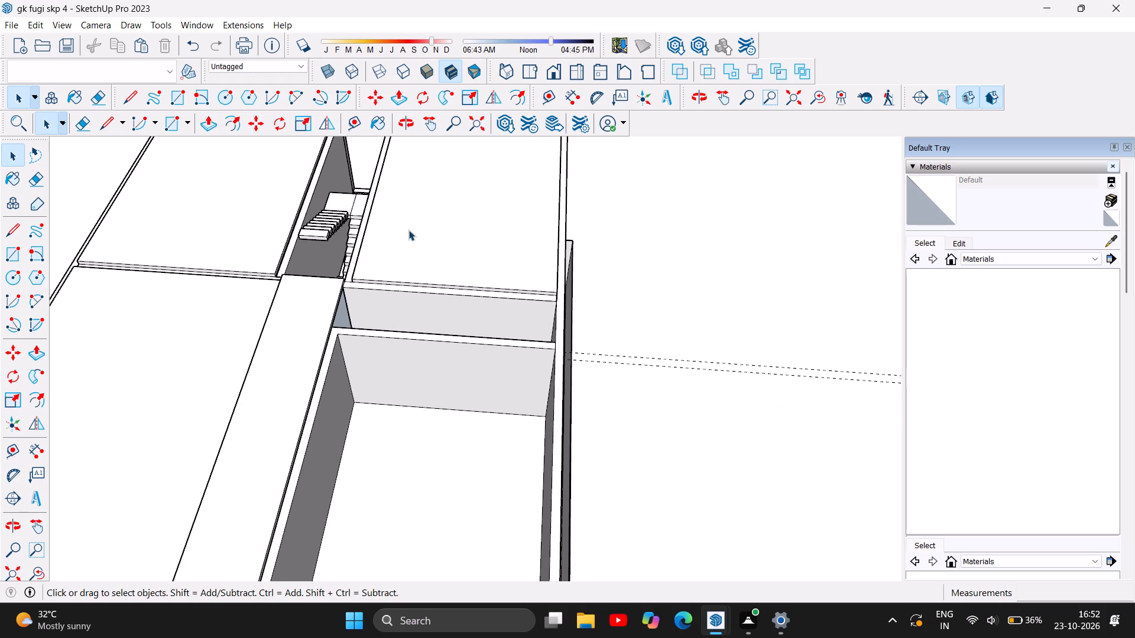
click(202, 124)
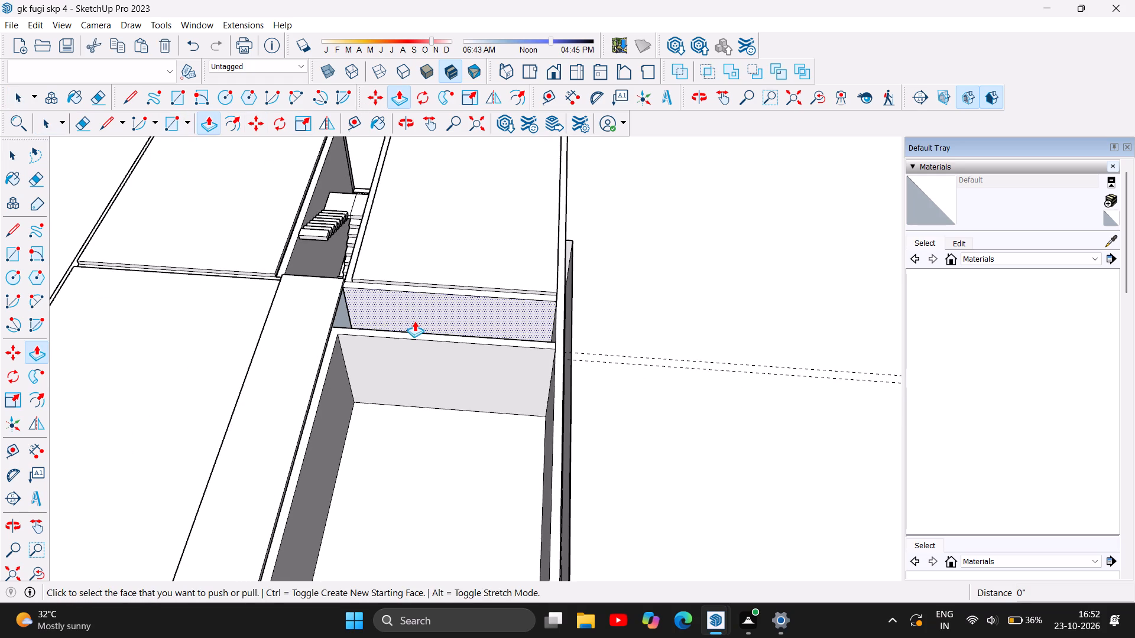
scroll(414, 321, up, 4)
scroll(417, 258, up, 4)
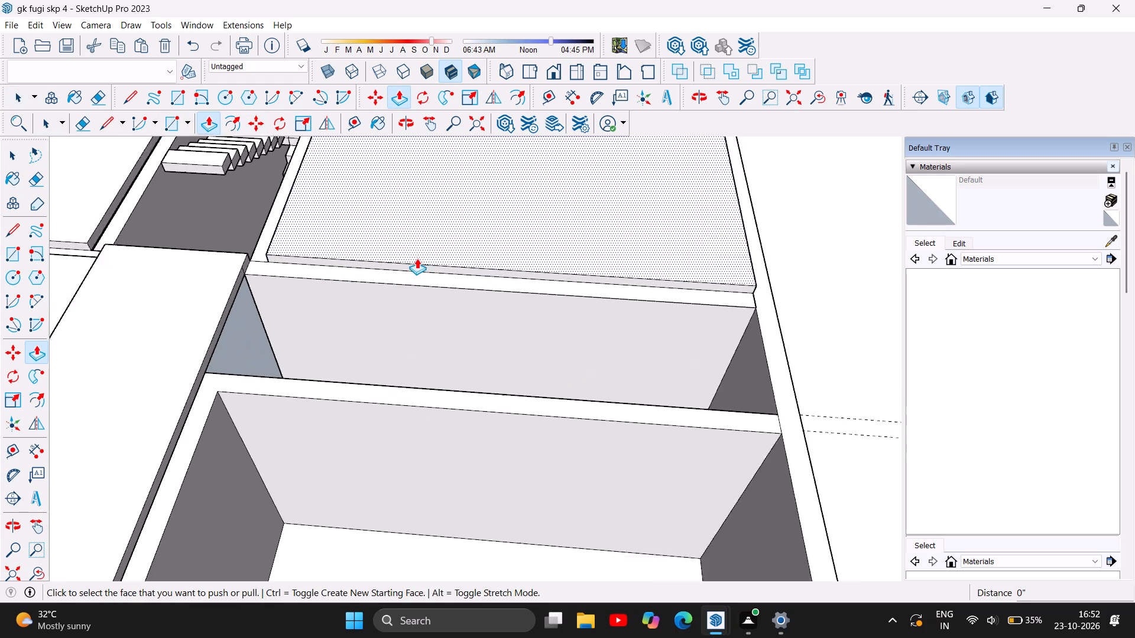
scroll(417, 258, up, 1)
click(405, 265)
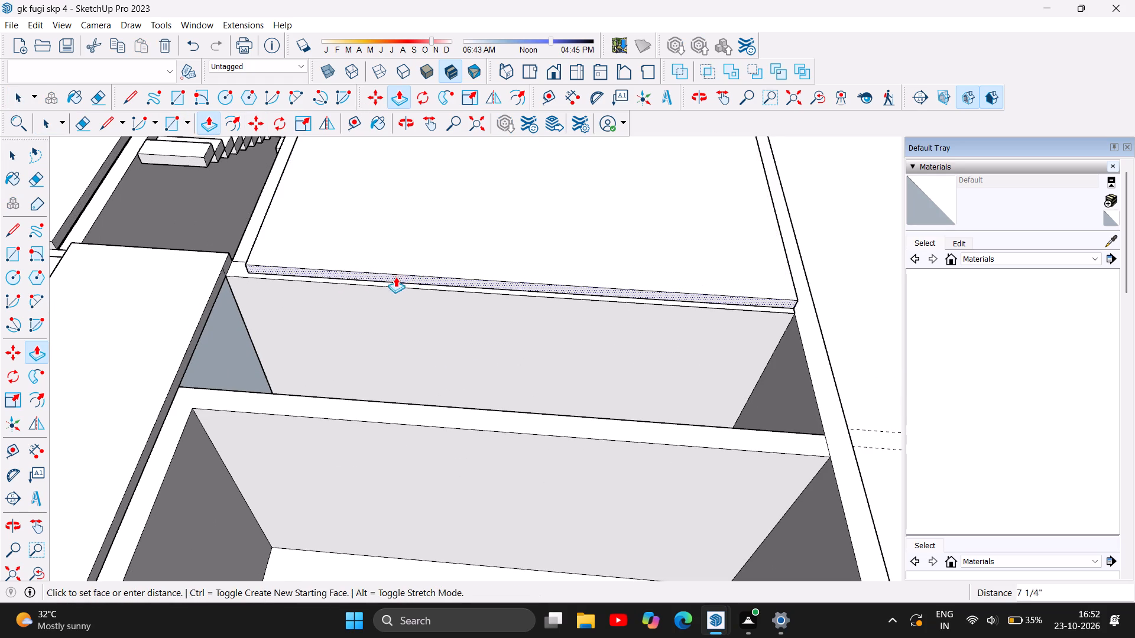
scroll(377, 319, down, 10)
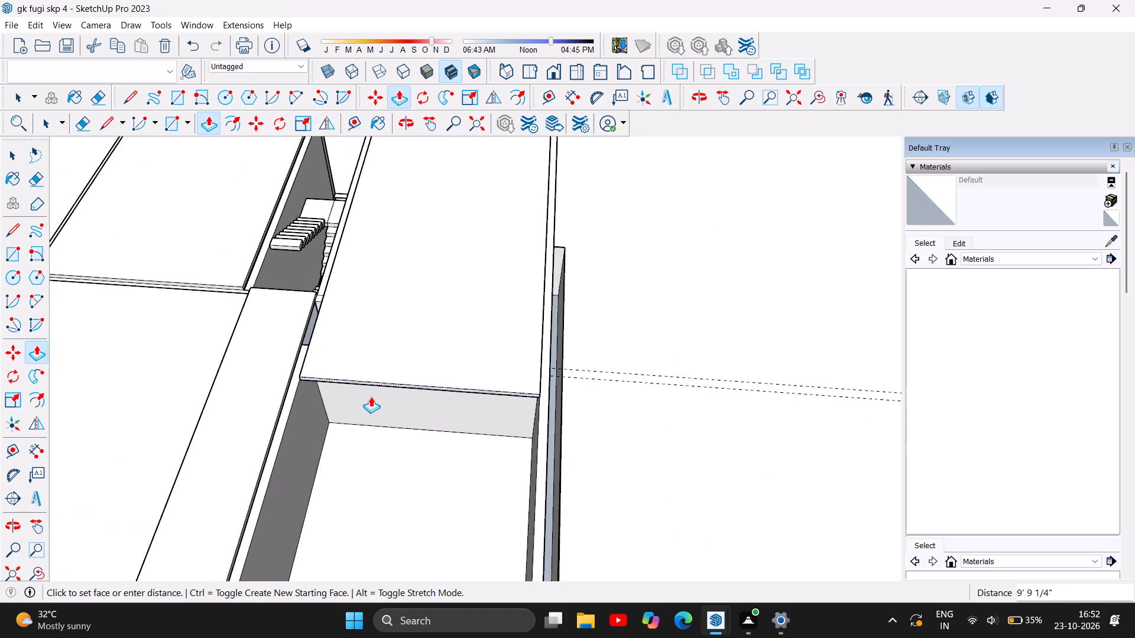
scroll(371, 396, down, 12)
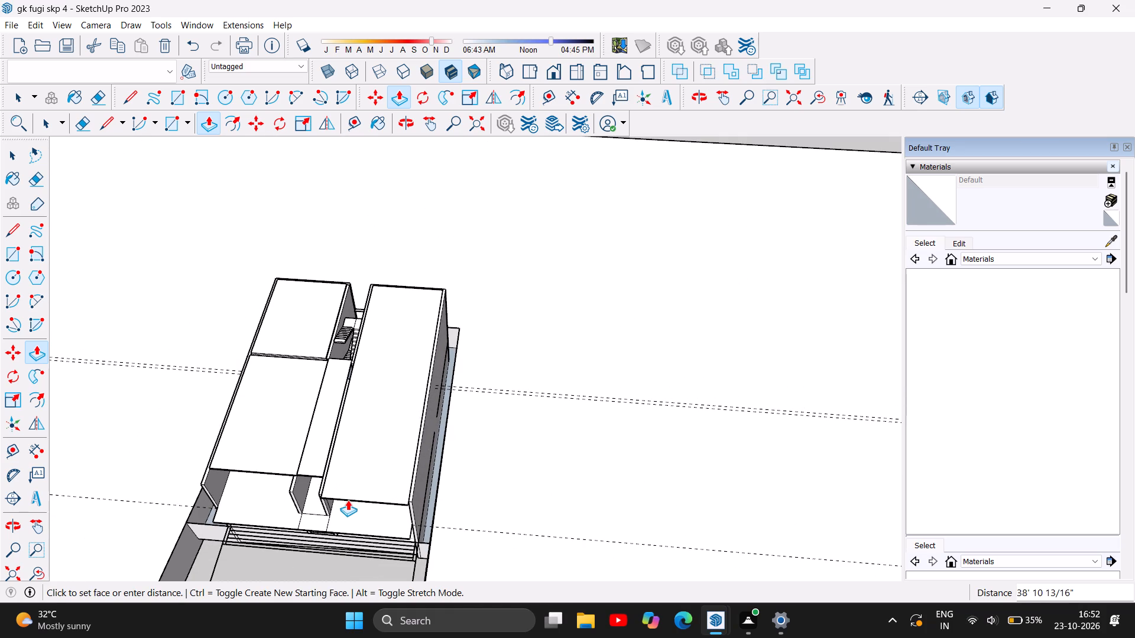
scroll(348, 500, up, 7)
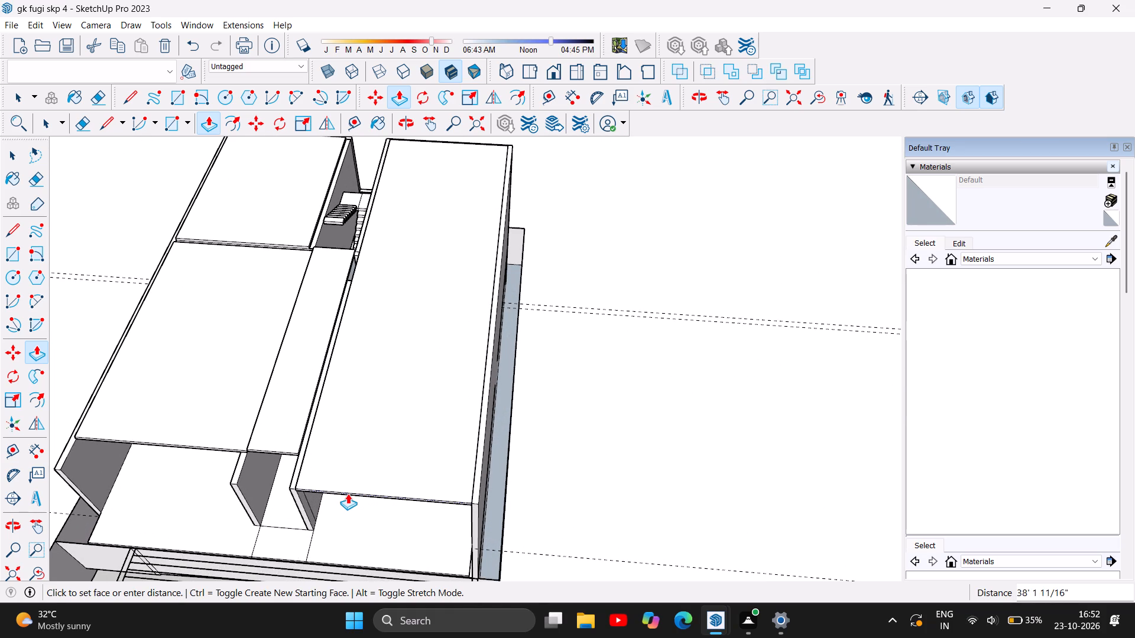
click(348, 493)
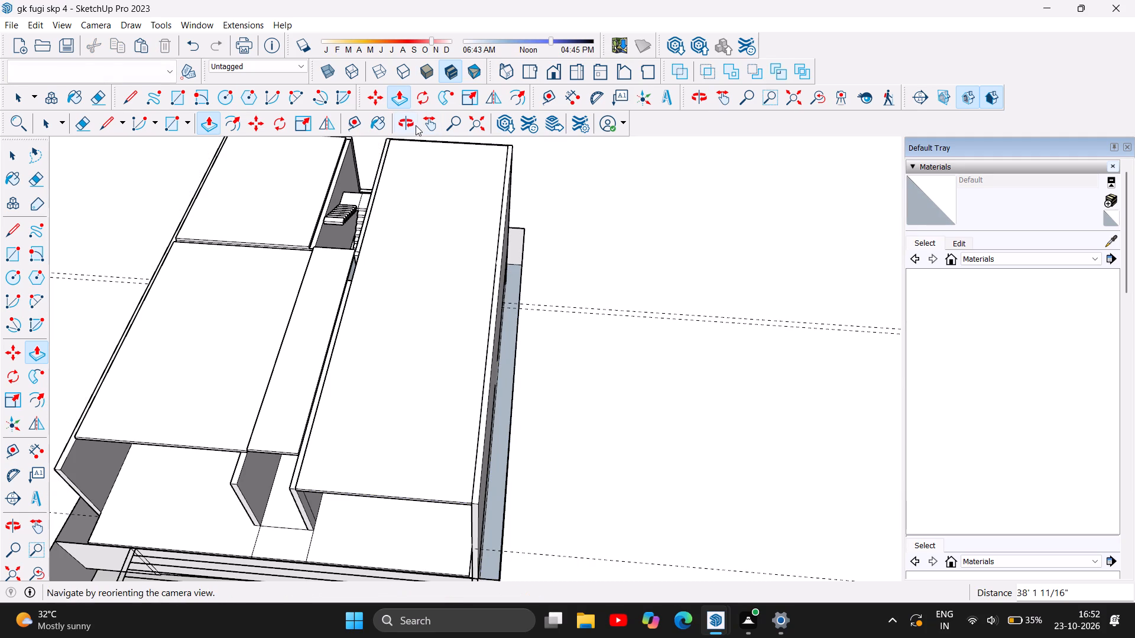
Push/Pull the right roof slab's outer long side face outward about 8 11/16" to the outer wall face.
click(416, 125)
drag(631, 305, 383, 162)
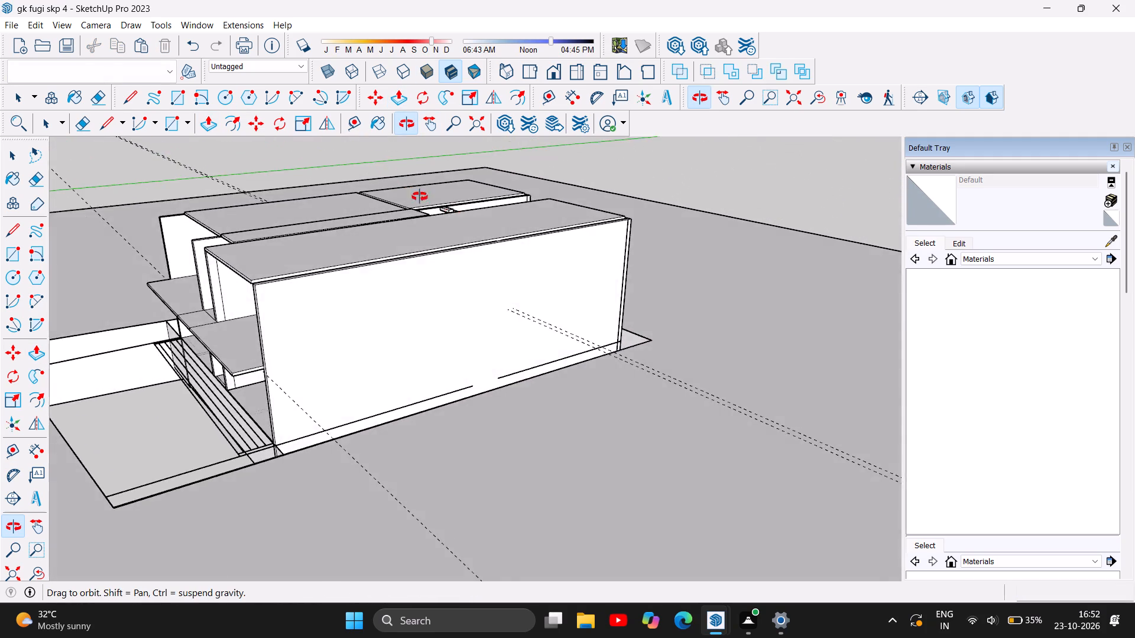
scroll(454, 216, up, 6)
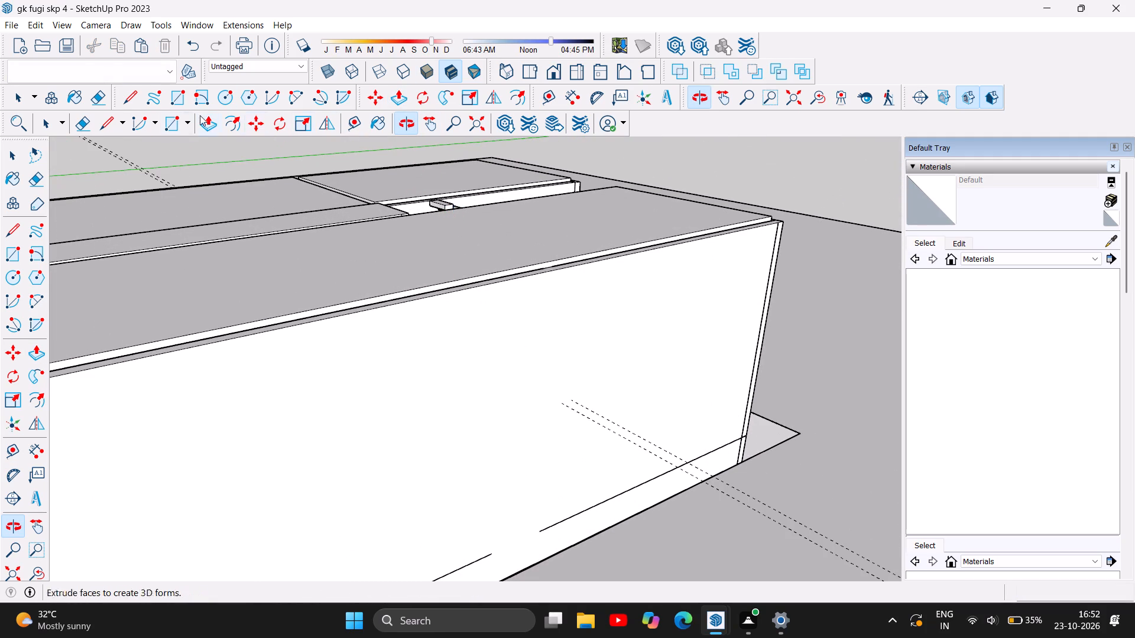
click(203, 122)
scroll(409, 319, up, 4)
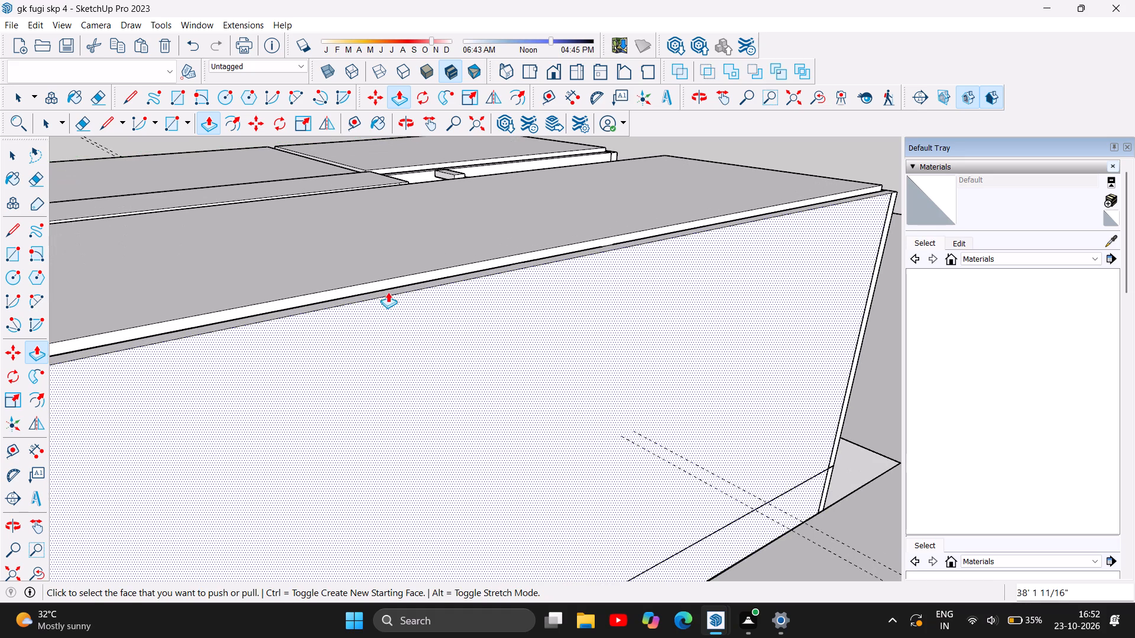
click(377, 282)
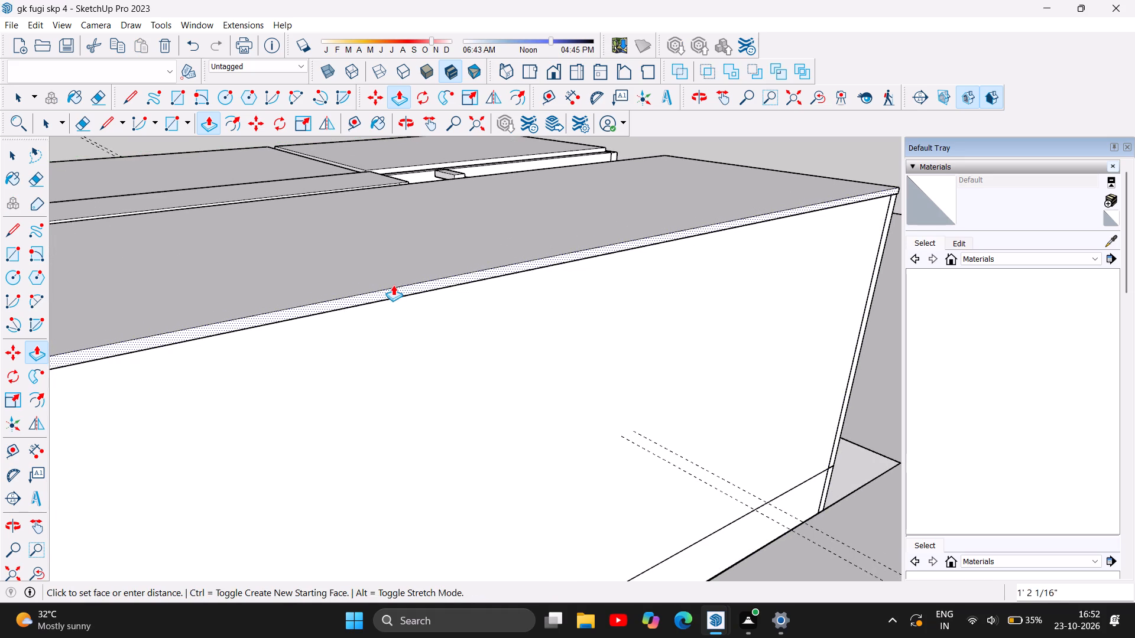
click(390, 278)
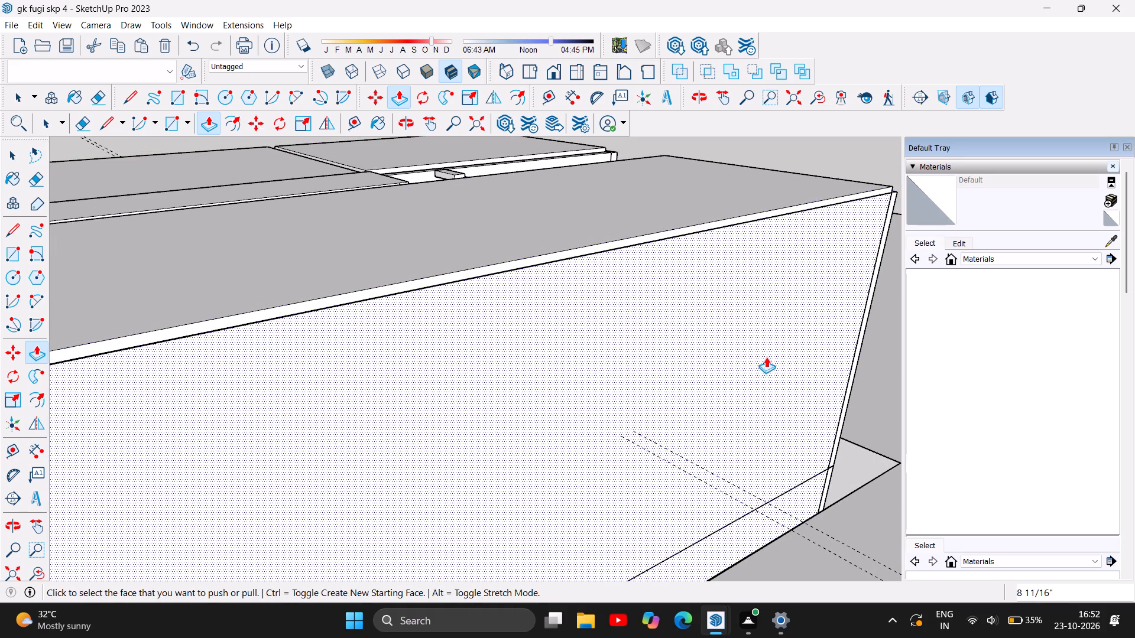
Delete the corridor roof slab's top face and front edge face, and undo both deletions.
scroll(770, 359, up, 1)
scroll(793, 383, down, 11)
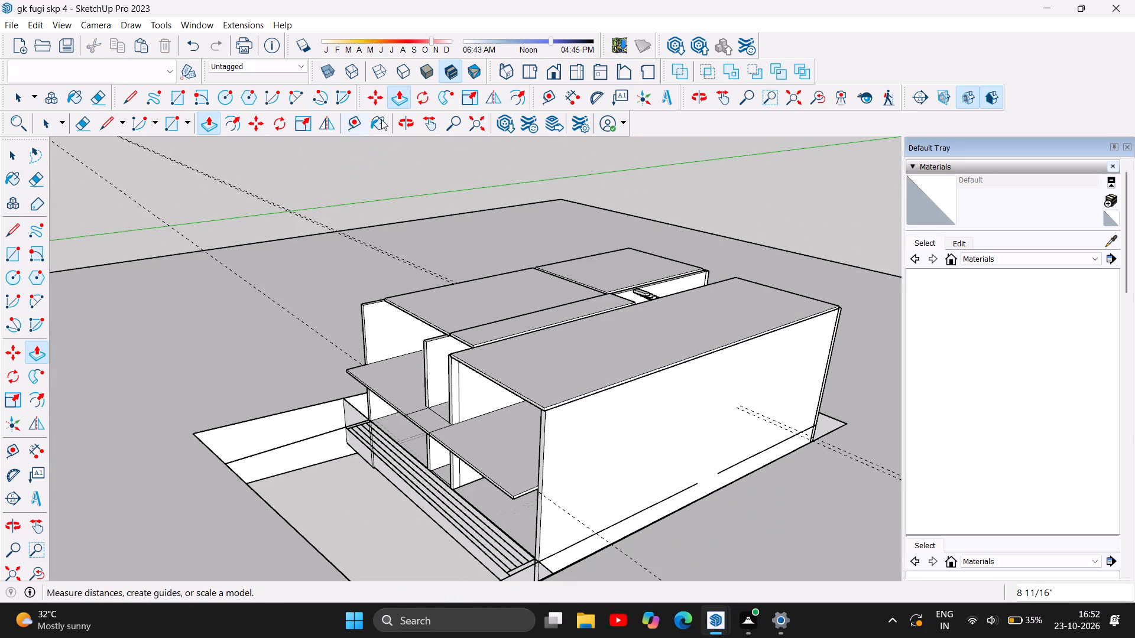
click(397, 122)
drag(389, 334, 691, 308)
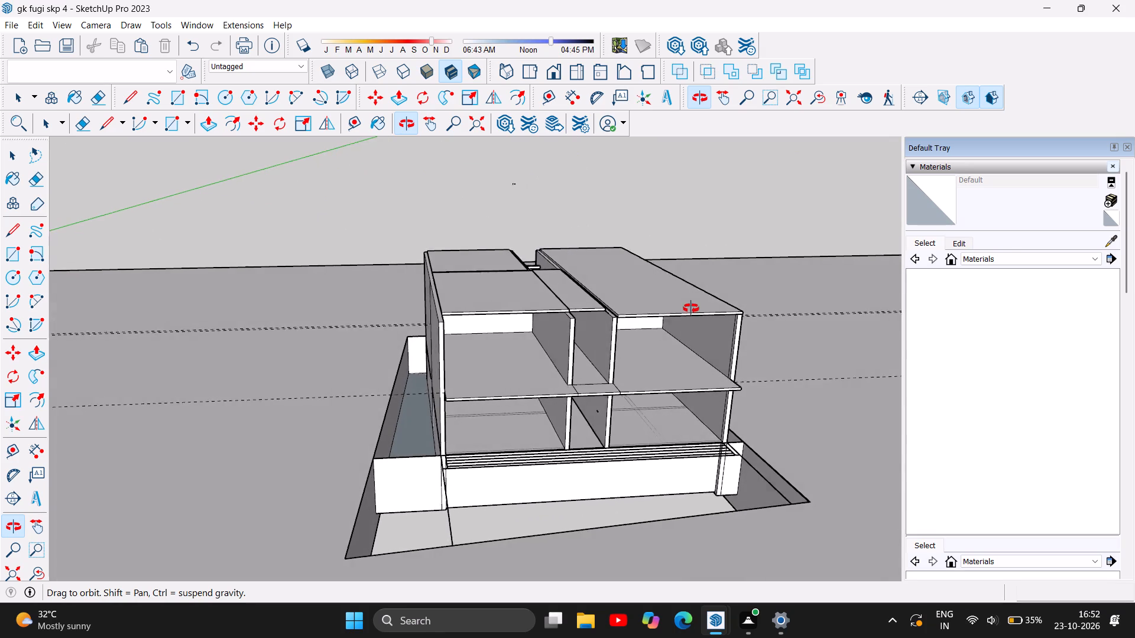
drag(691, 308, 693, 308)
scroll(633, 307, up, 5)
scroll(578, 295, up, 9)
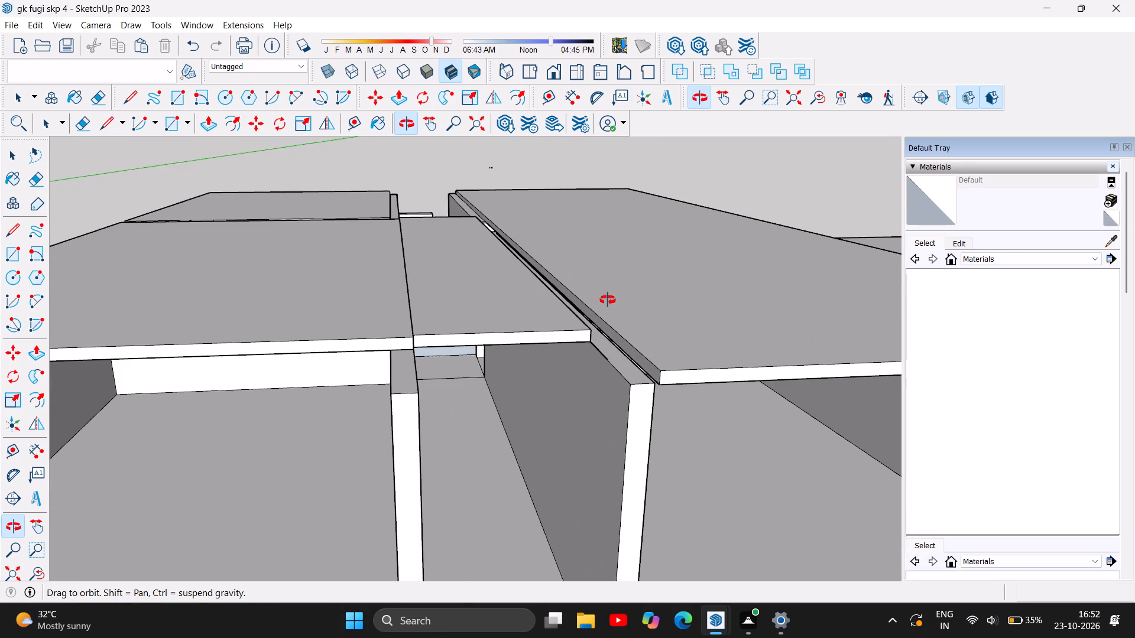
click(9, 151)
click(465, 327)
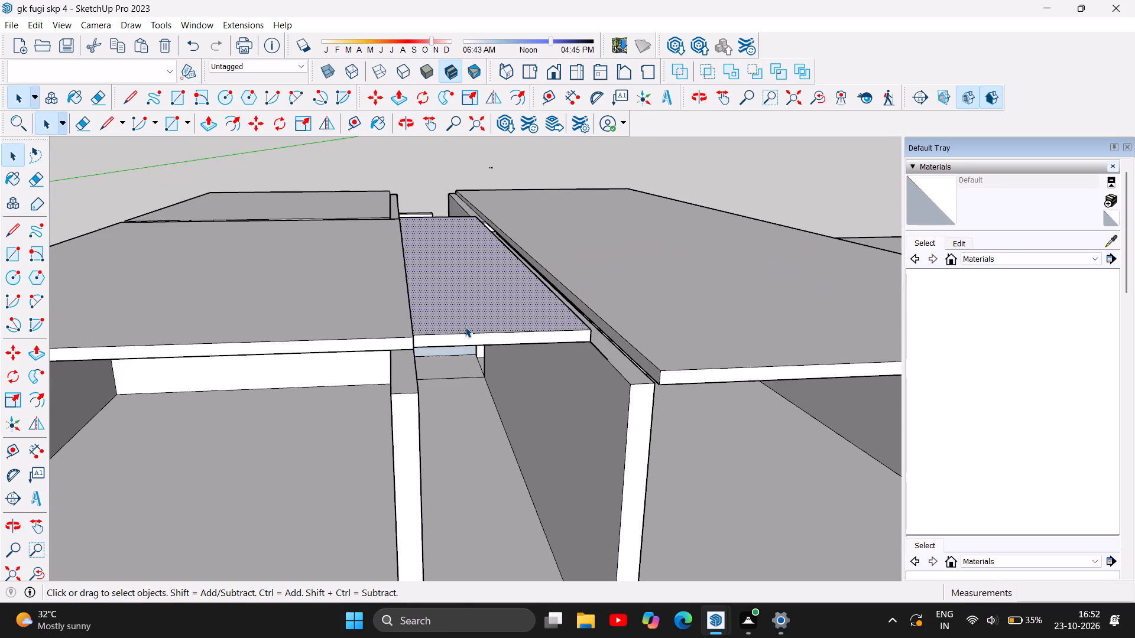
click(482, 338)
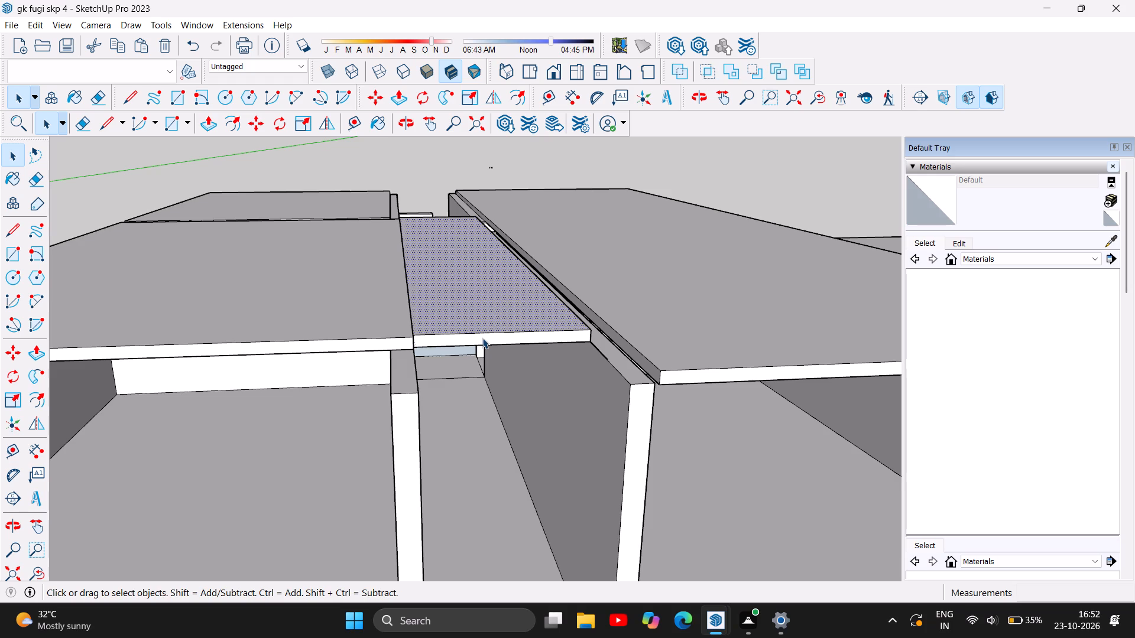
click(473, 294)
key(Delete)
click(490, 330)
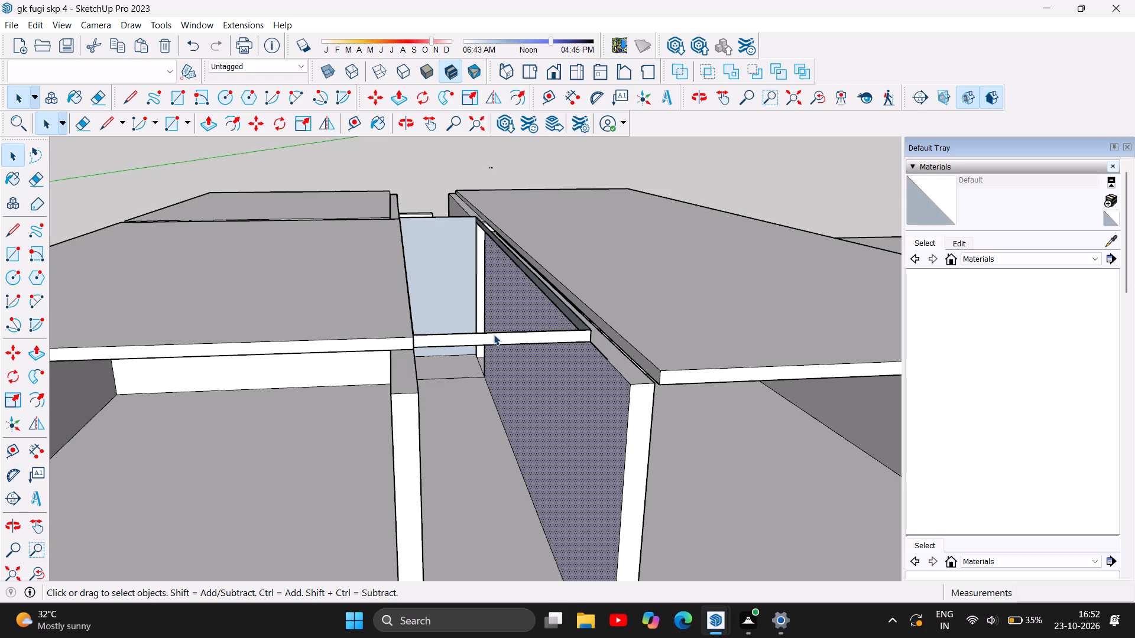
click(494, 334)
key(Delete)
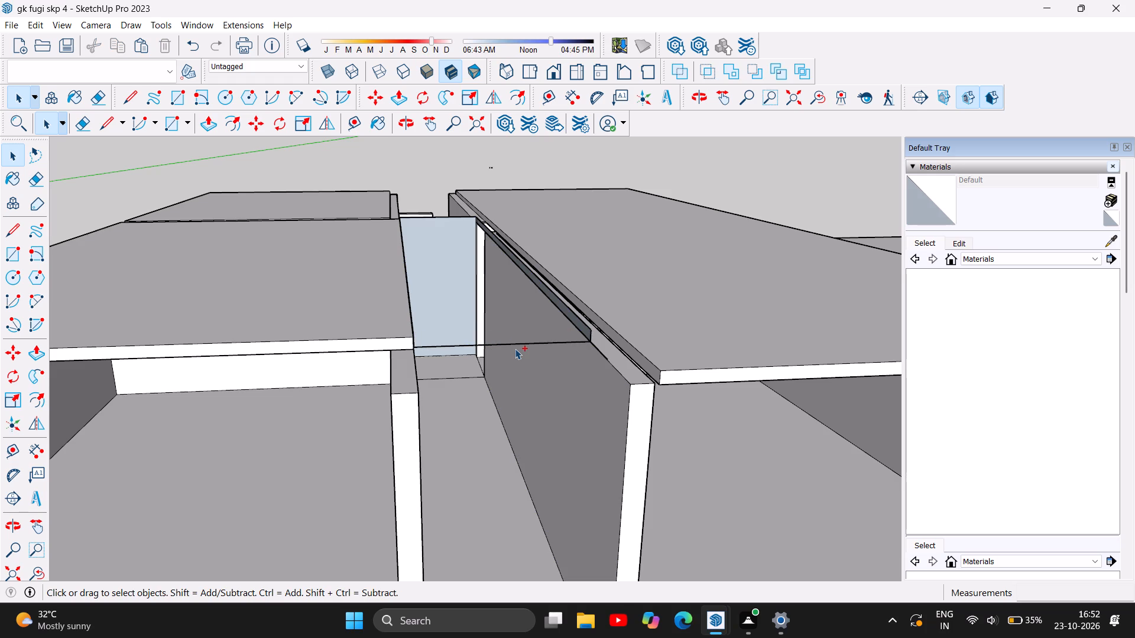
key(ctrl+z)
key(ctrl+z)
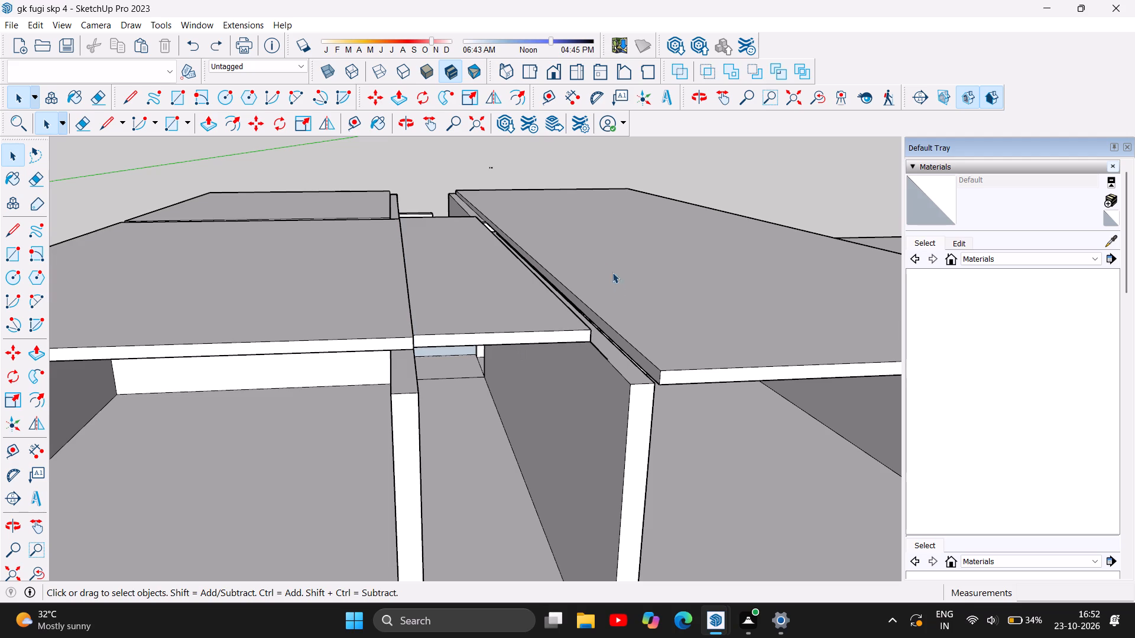
Push/Pull the right roof slab's corridor-side face about 9 5/16" across the wall top to meet the corridor slab.
scroll(604, 265, up, 4)
scroll(524, 267, up, 5)
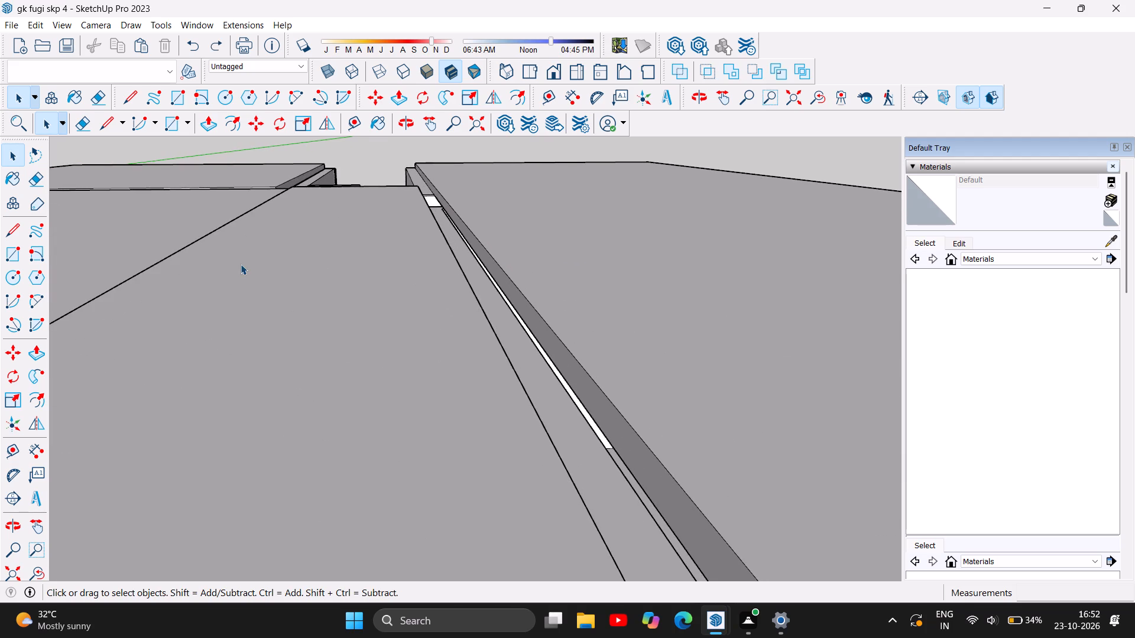
scroll(241, 264, down, 4)
scroll(445, 266, down, 3)
scroll(445, 266, up, 2)
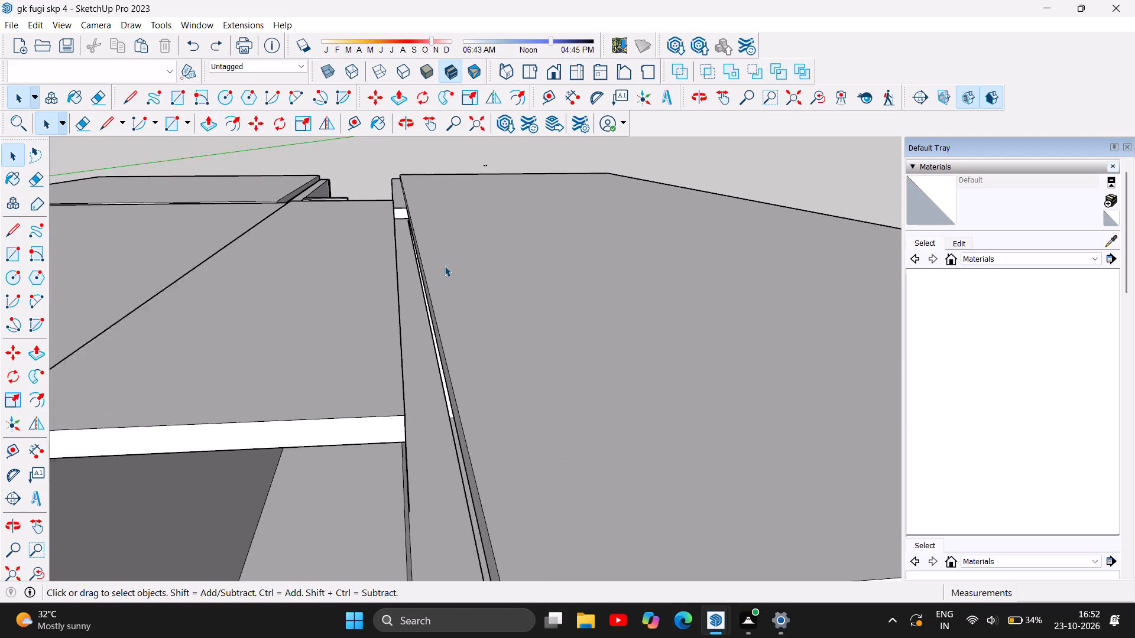
scroll(445, 266, up, 1)
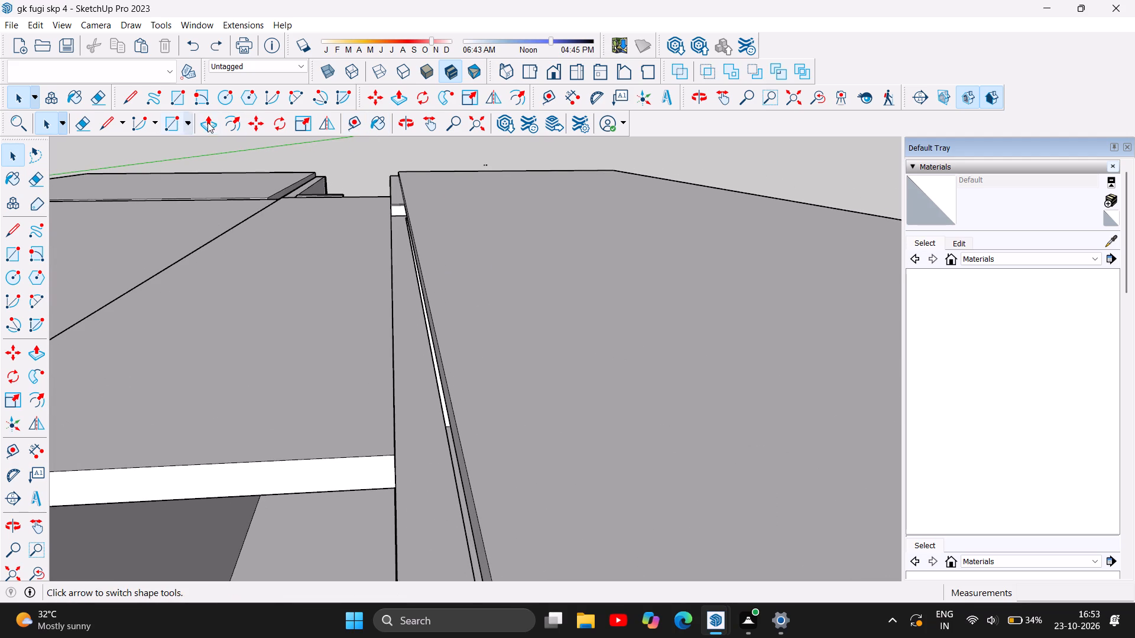
click(207, 122)
scroll(453, 274, down, 5)
scroll(378, 383, up, 3)
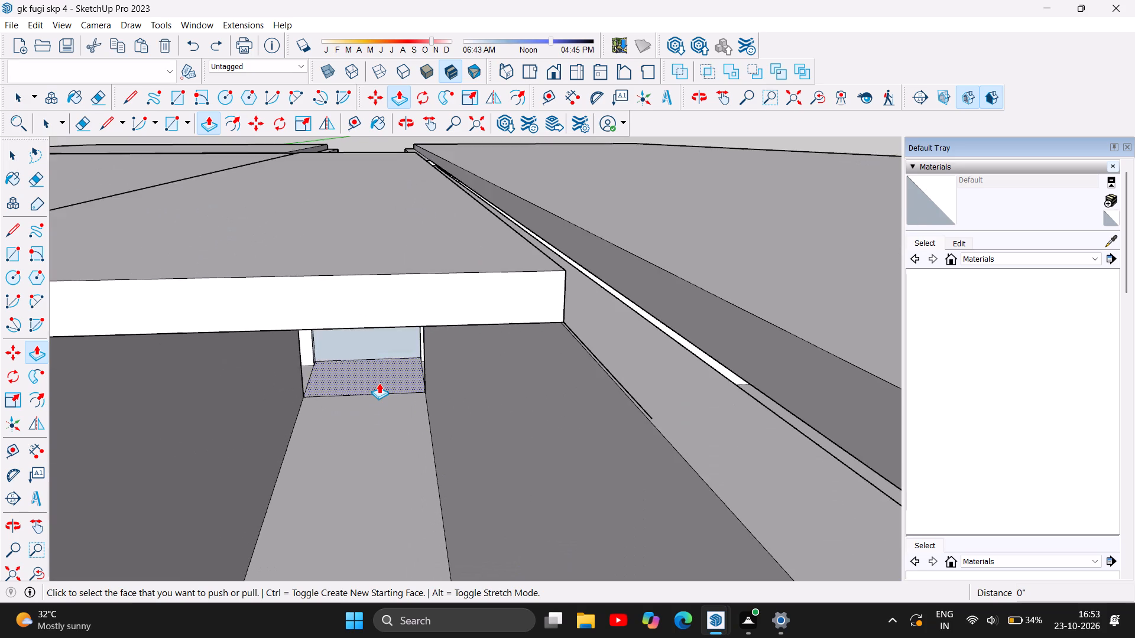
scroll(380, 383, down, 2)
drag(513, 370, 461, 371)
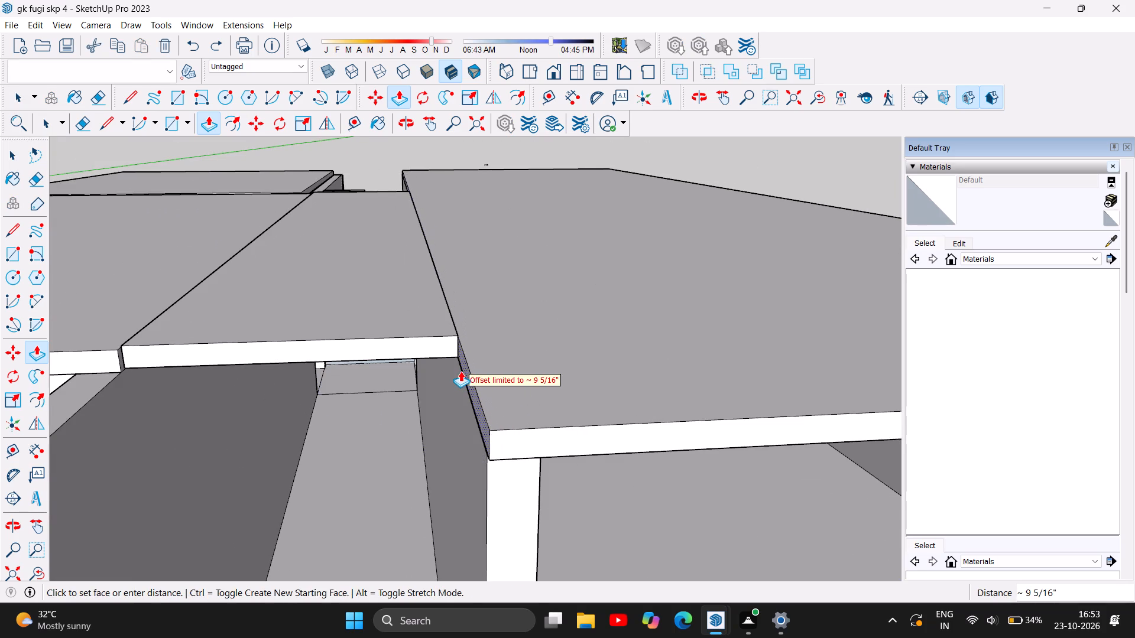
drag(461, 371, 454, 370)
scroll(489, 399, down, 4)
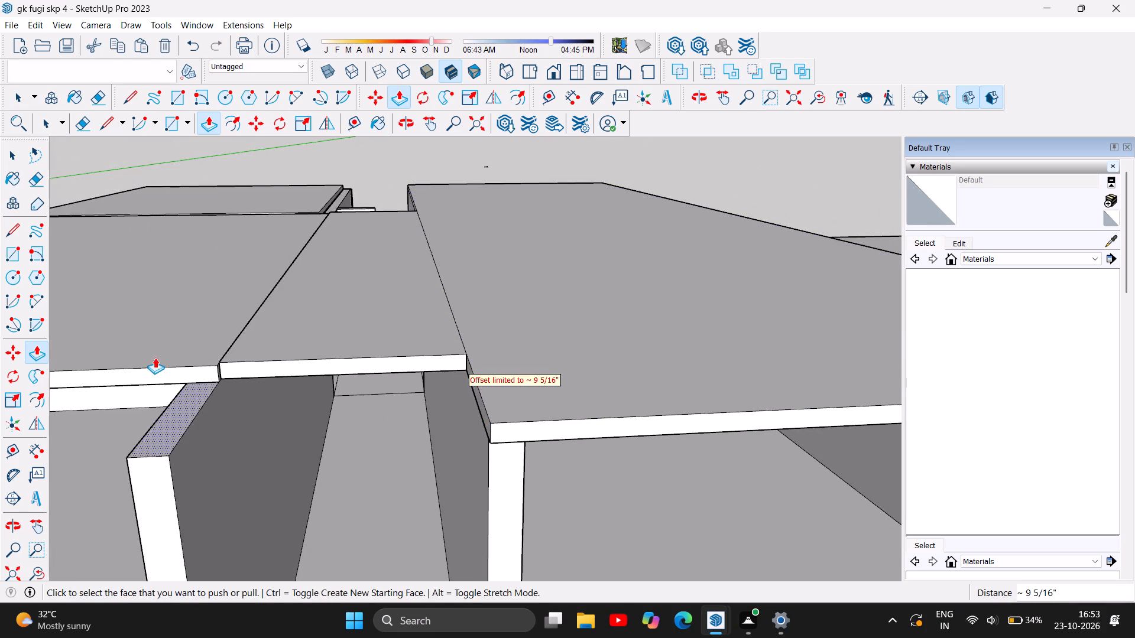
Push/Pull the corridor roof slab's front edge face forward about 2 1/2" to line up with the left slab's front edge.
scroll(162, 342, up, 6)
scroll(209, 364, up, 7)
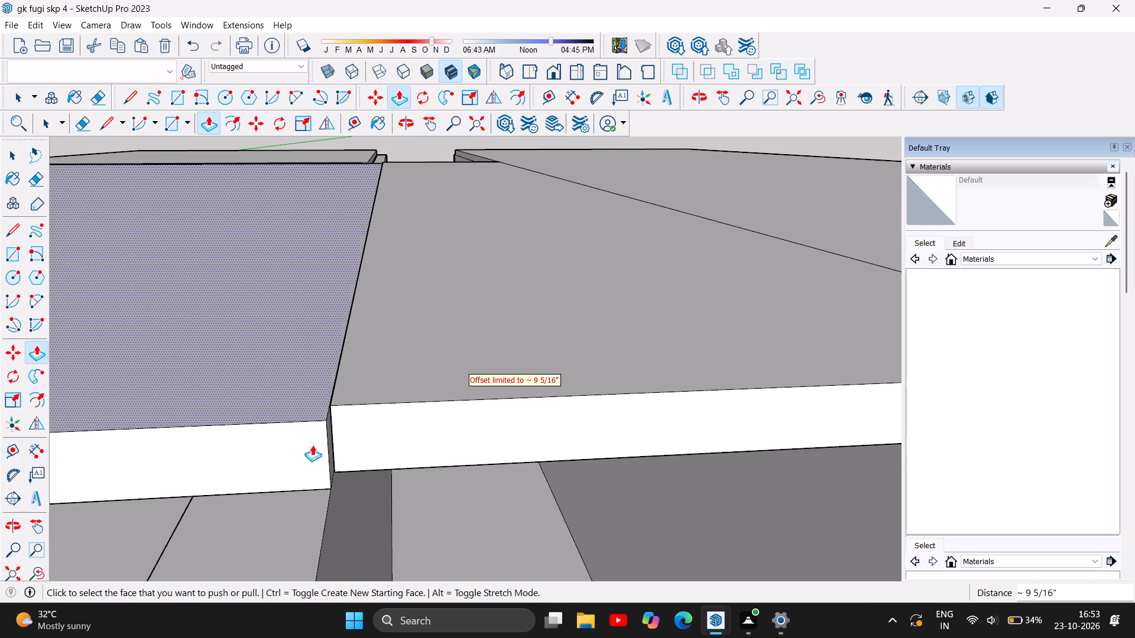
scroll(333, 437, up, 5)
drag(377, 428, 359, 453)
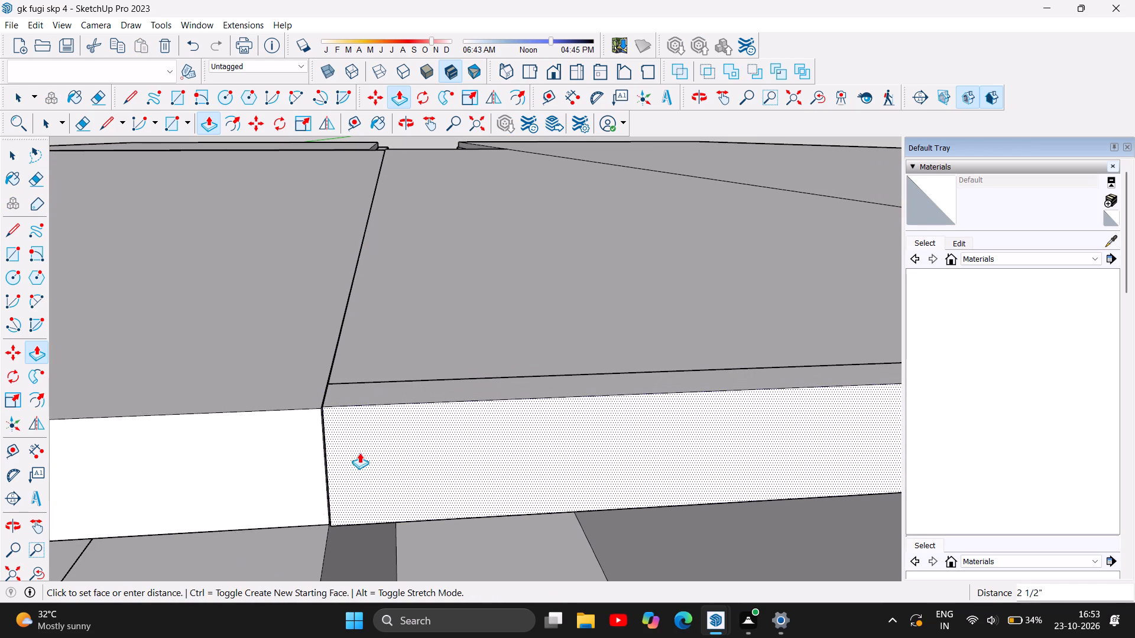
drag(359, 453, 350, 451)
scroll(416, 453, down, 6)
scroll(430, 469, down, 15)
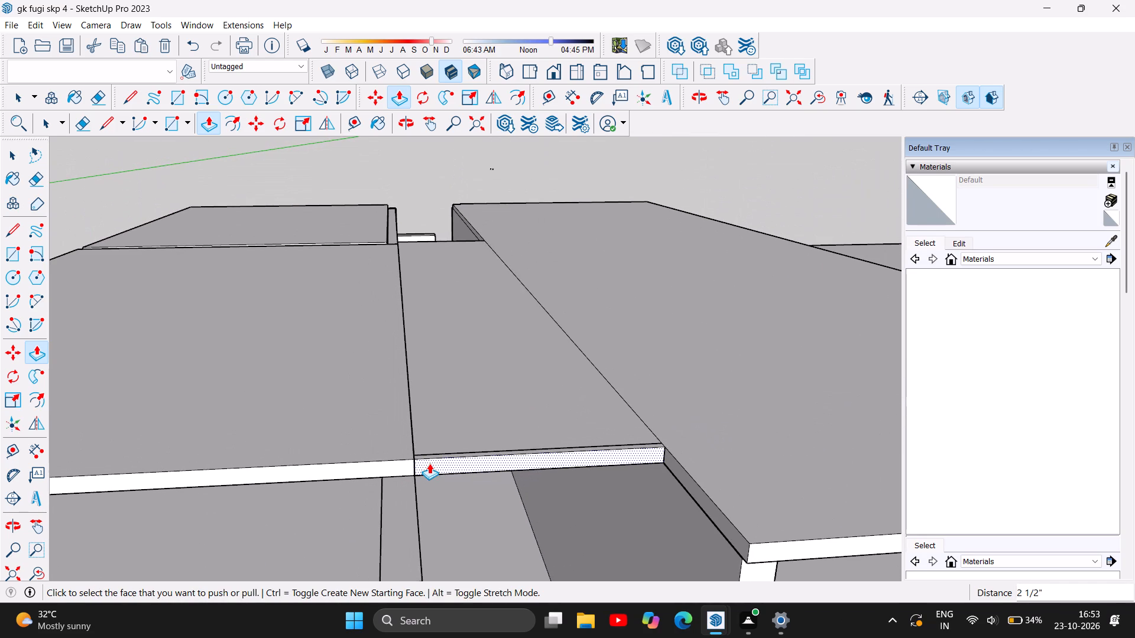
Push/Pull the corridor roof slab's front edge face forward about 4' 2 9/16" to line up with the right slab's front edge.
drag(466, 461, 695, 530)
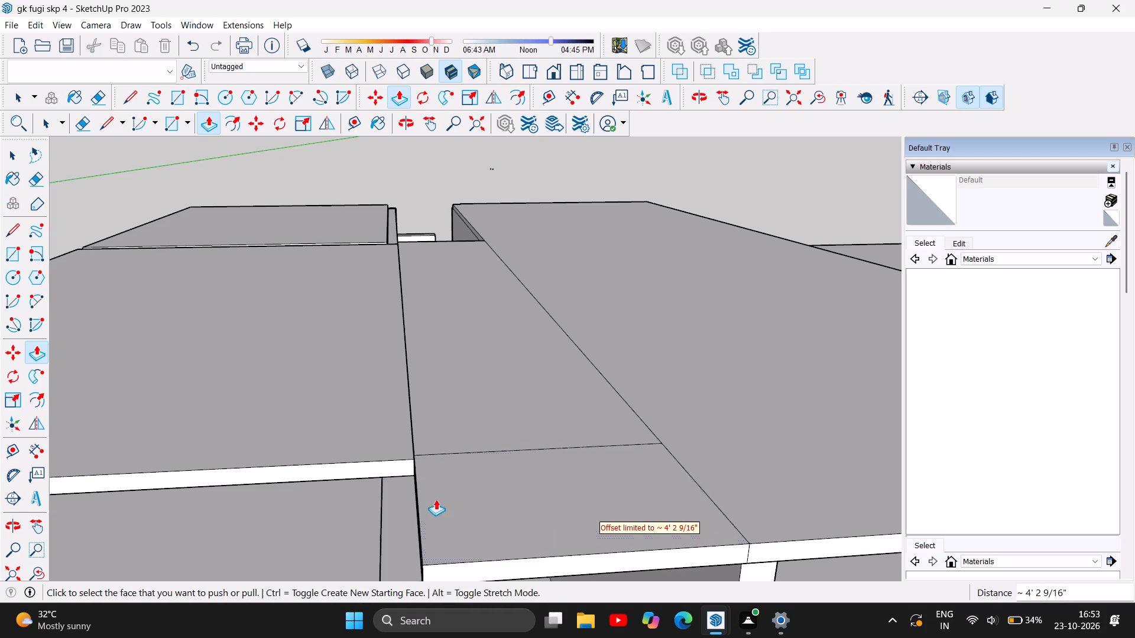
Push/Pull the front-left roof slab's front face forward about 3' 9 1/2", plus about 5 11/16" more, to line up with the corridor slab.
drag(377, 469, 377, 470)
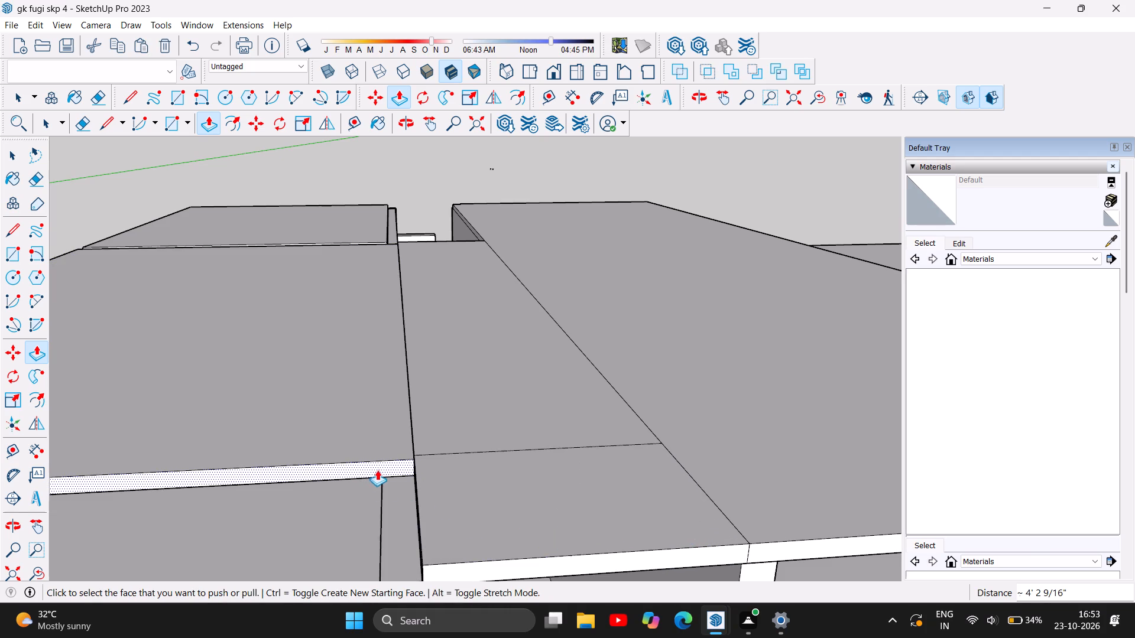
drag(377, 470, 417, 560)
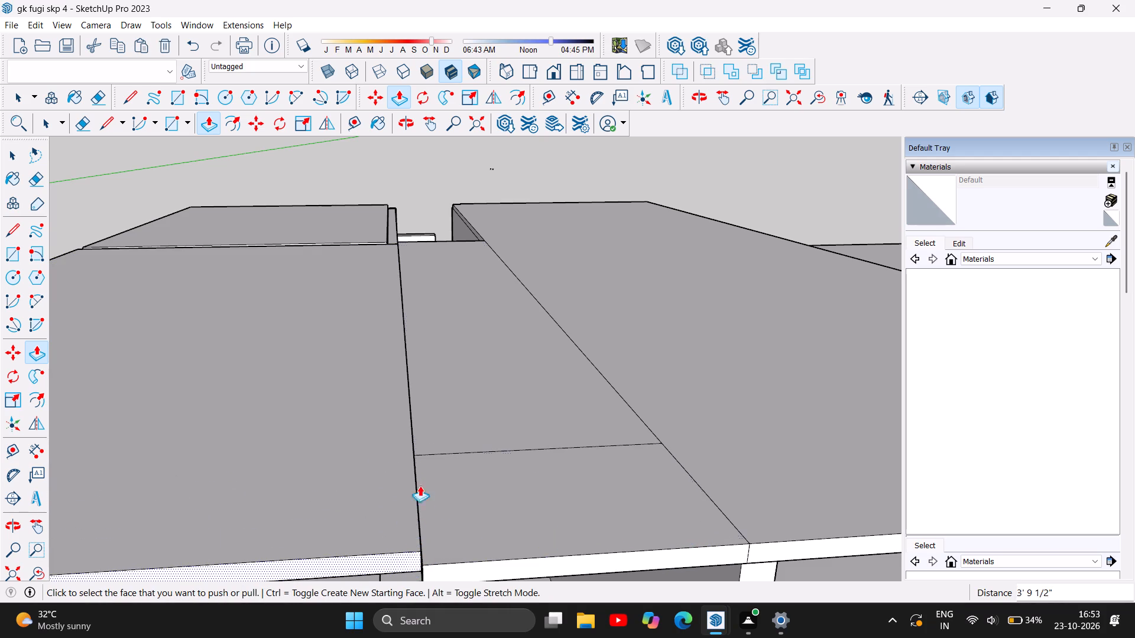
scroll(445, 380, down, 6)
scroll(413, 504, up, 6)
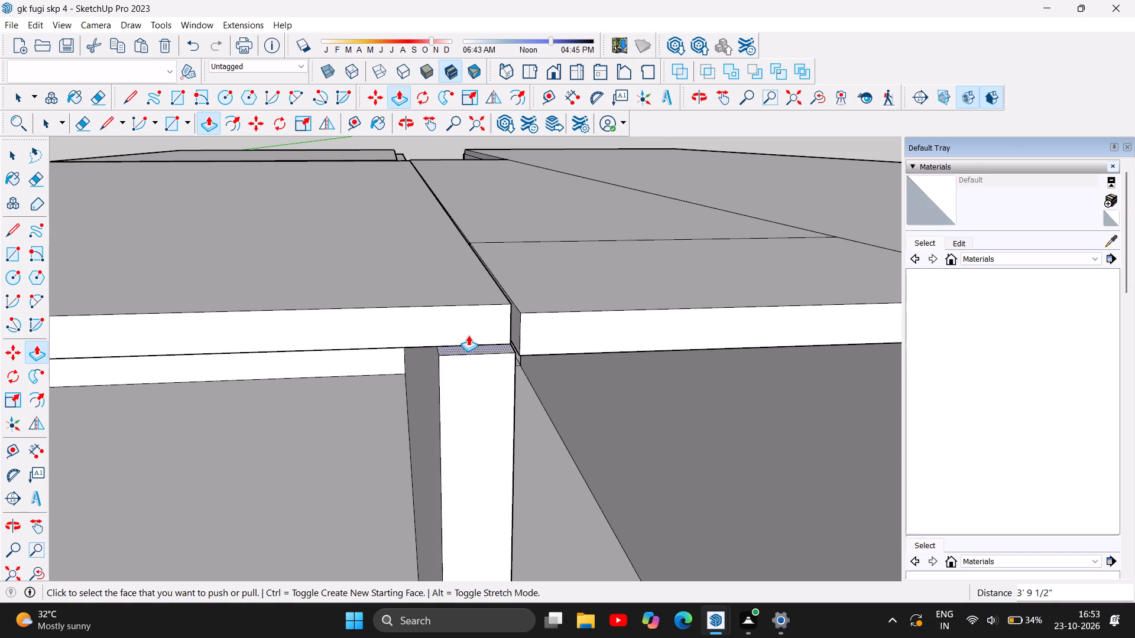
drag(468, 334, 528, 309)
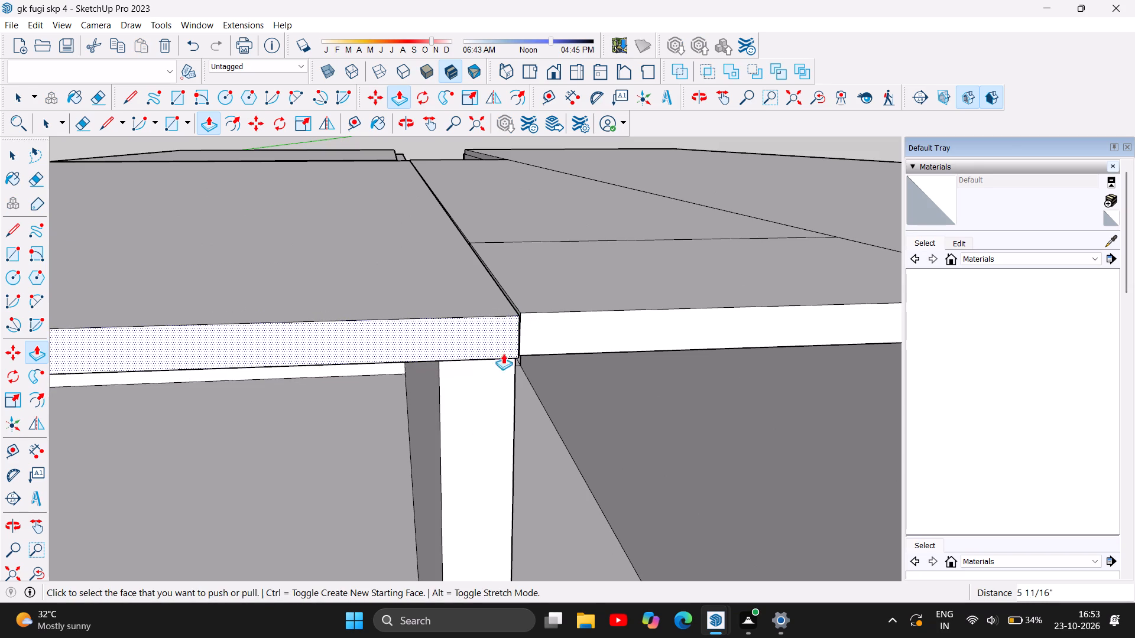
Push/Pull the front-left roof slab's long outer side face outward about 9" across the outer wall top.
scroll(487, 476, down, 20)
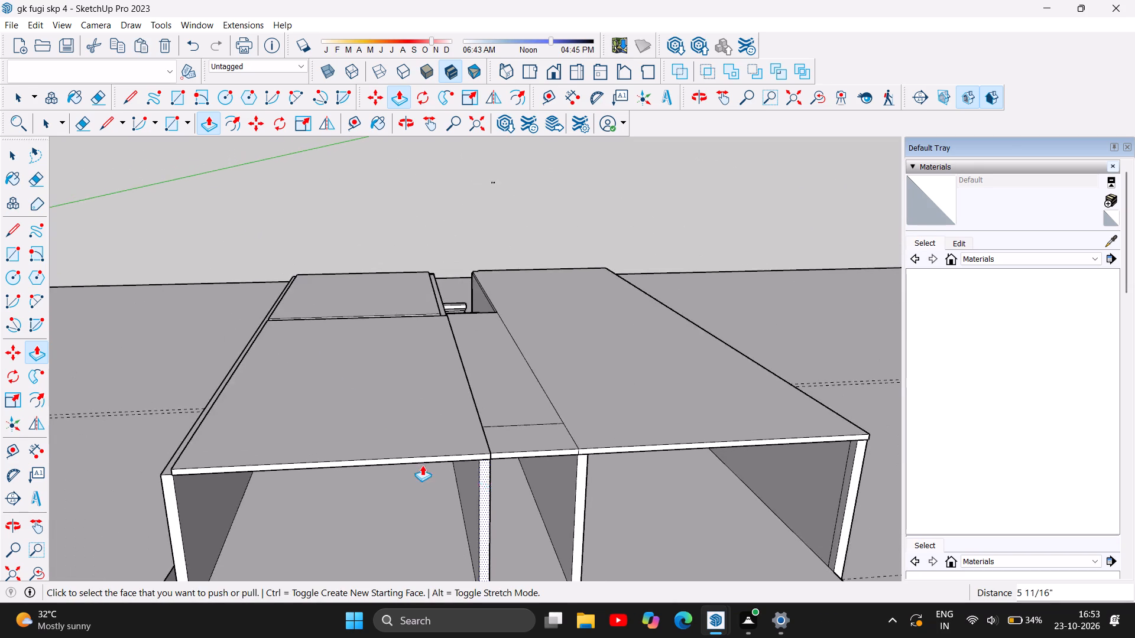
scroll(417, 472, down, 6)
click(404, 123)
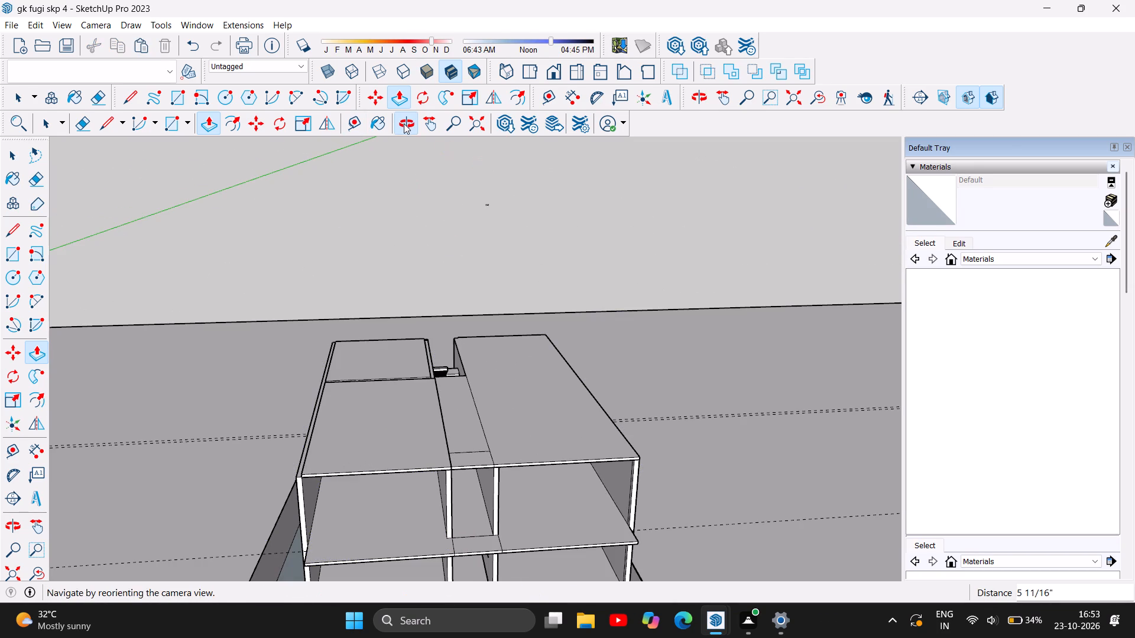
drag(295, 482, 533, 426)
scroll(591, 393, up, 15)
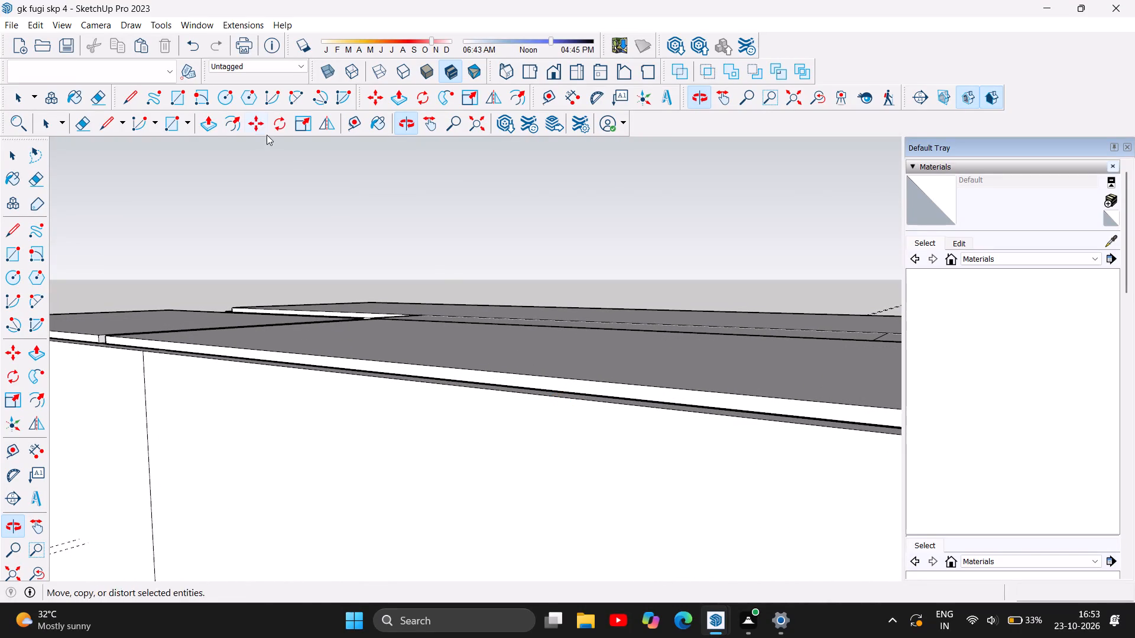
click(207, 123)
scroll(462, 366, up, 2)
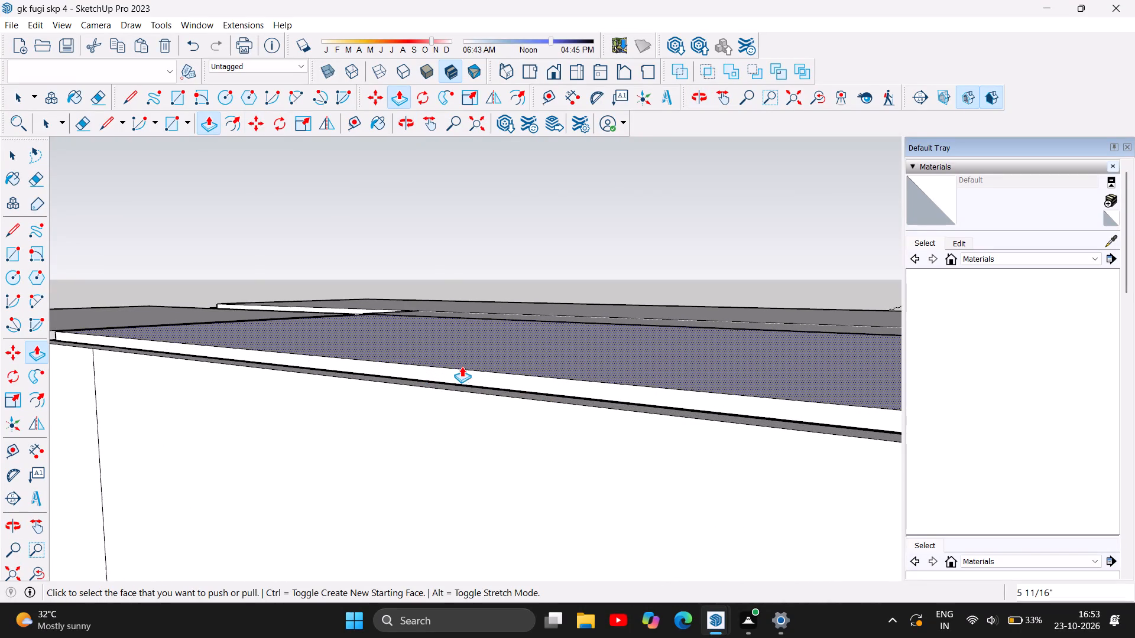
scroll(462, 366, up, 3)
drag(469, 382, 461, 389)
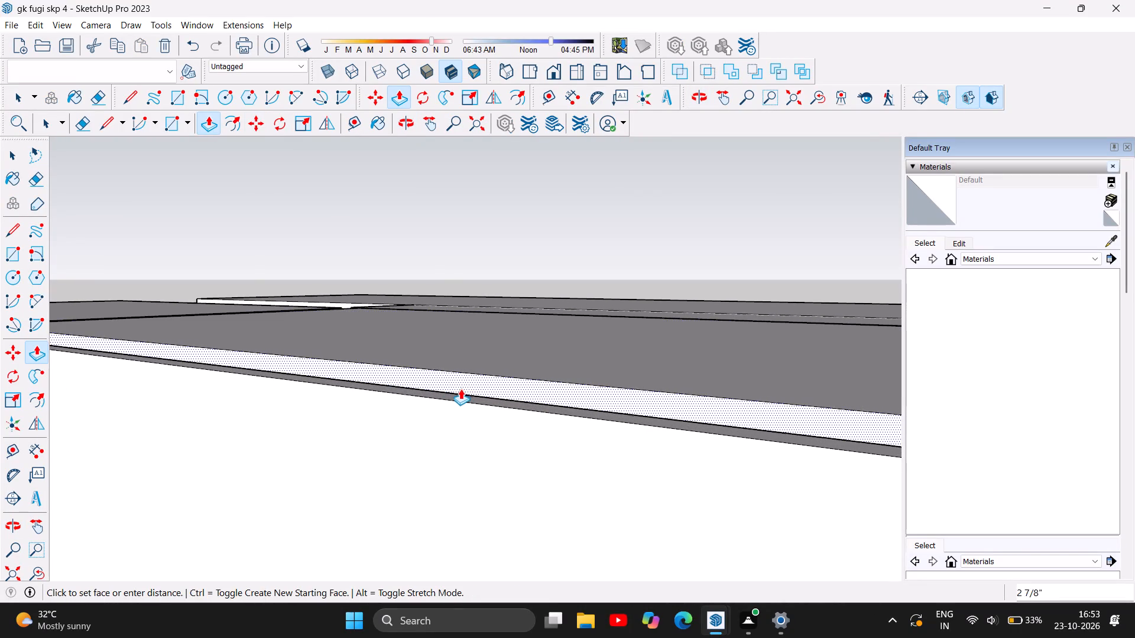
drag(461, 389, 445, 400)
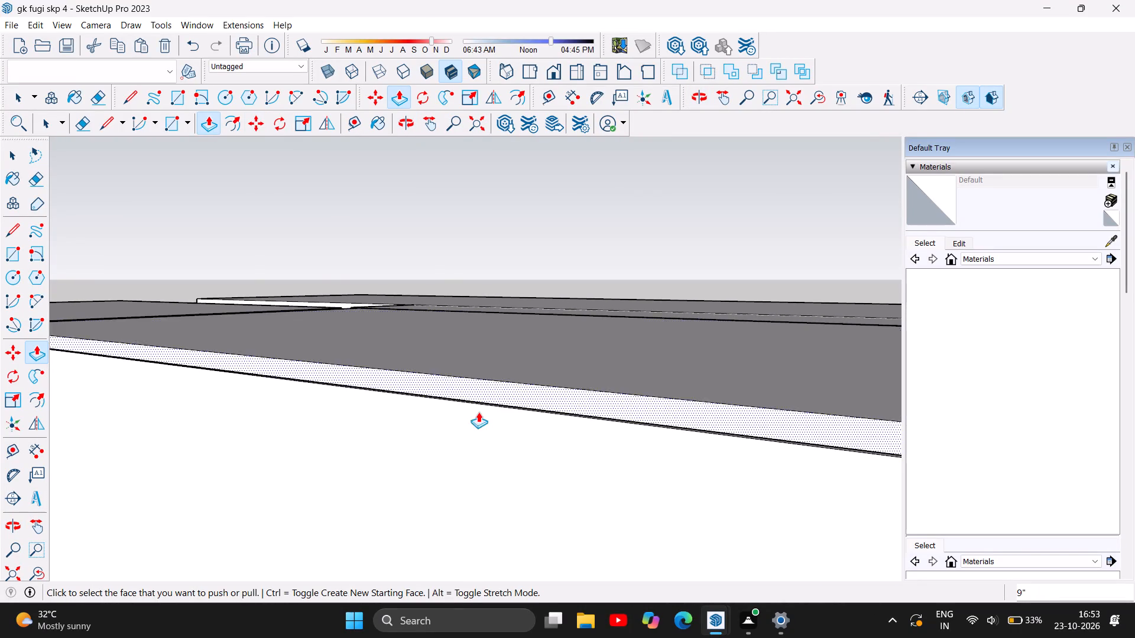
Push/Pull the front-left roof slab's outer side face outward about 3/4" more to the outer wall face.
scroll(481, 421, down, 19)
scroll(423, 502, up, 3)
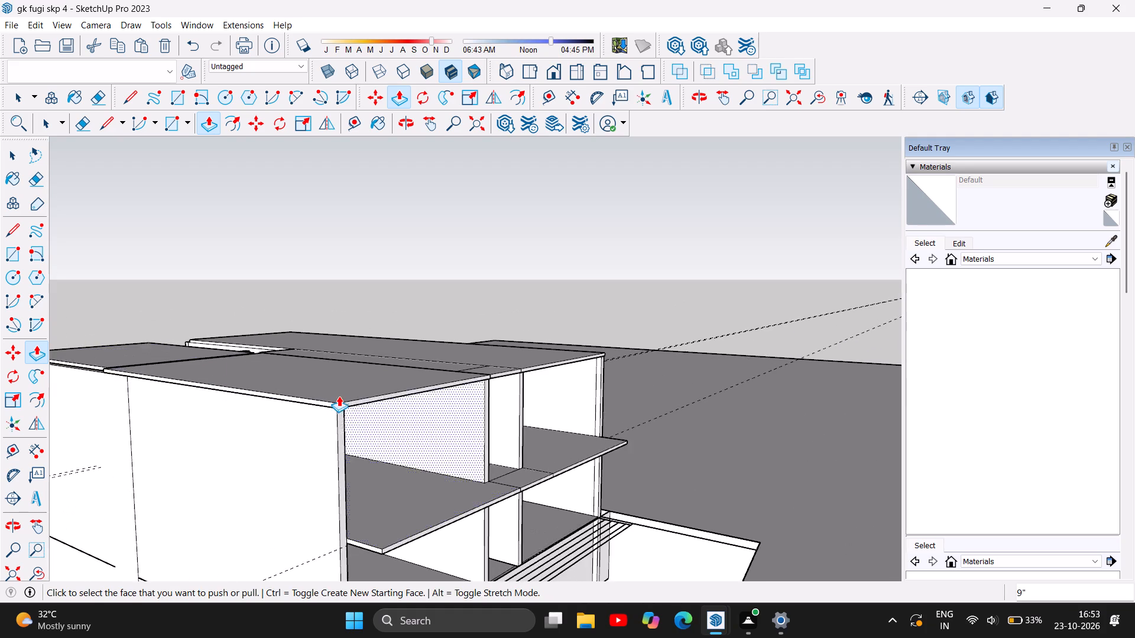
scroll(339, 396, up, 5)
scroll(354, 404, up, 19)
scroll(286, 457, up, 2)
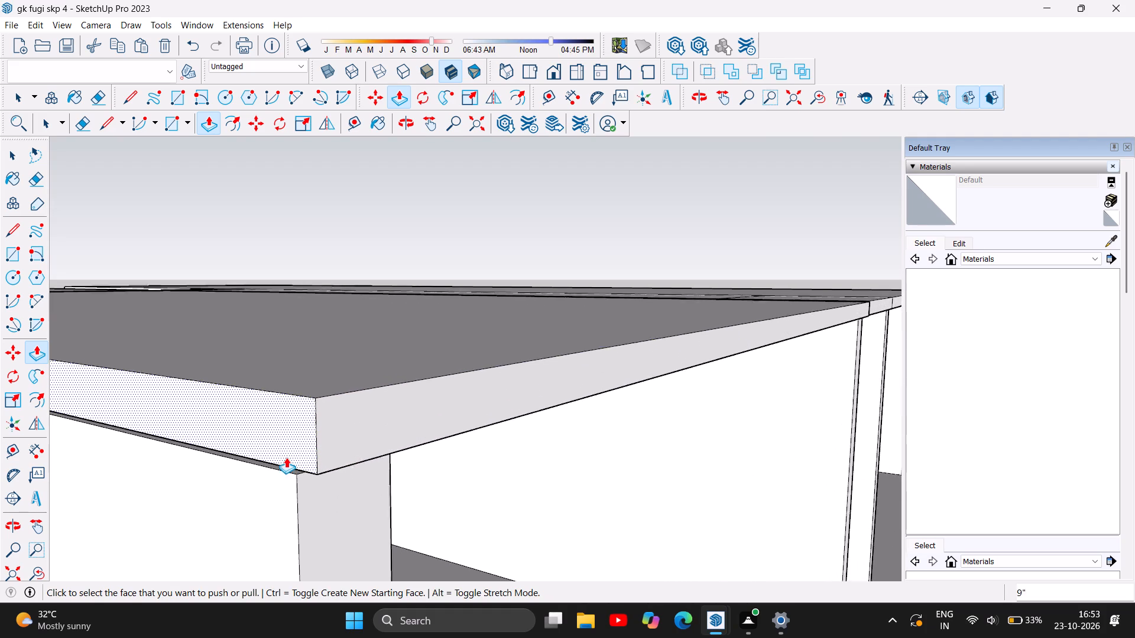
scroll(286, 457, up, 4)
drag(296, 431, 280, 440)
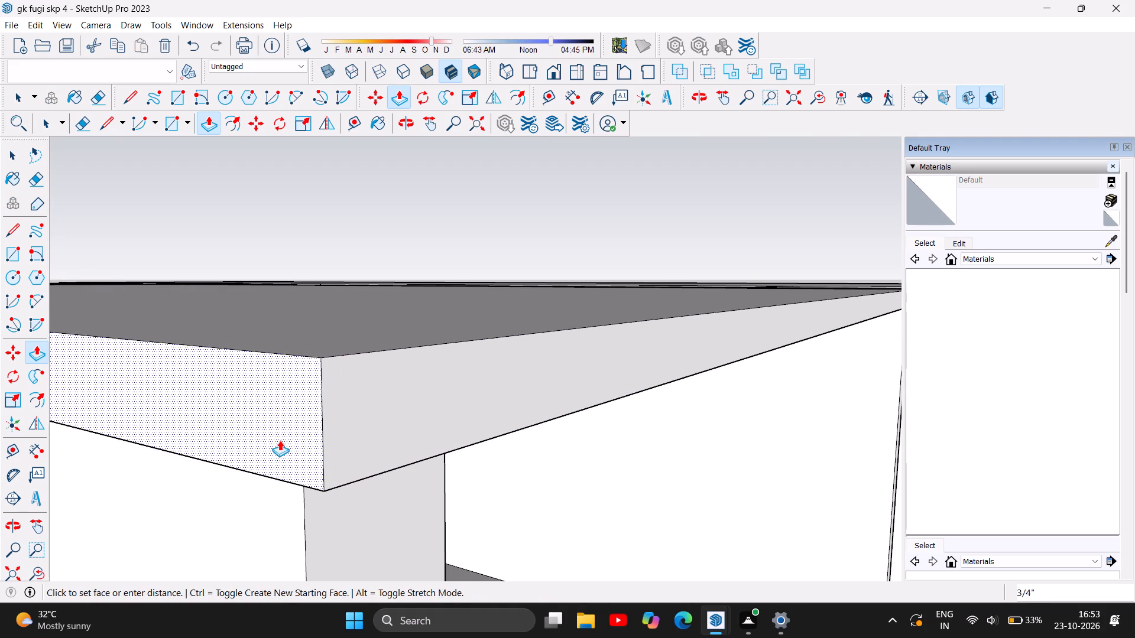
drag(280, 440, 285, 441)
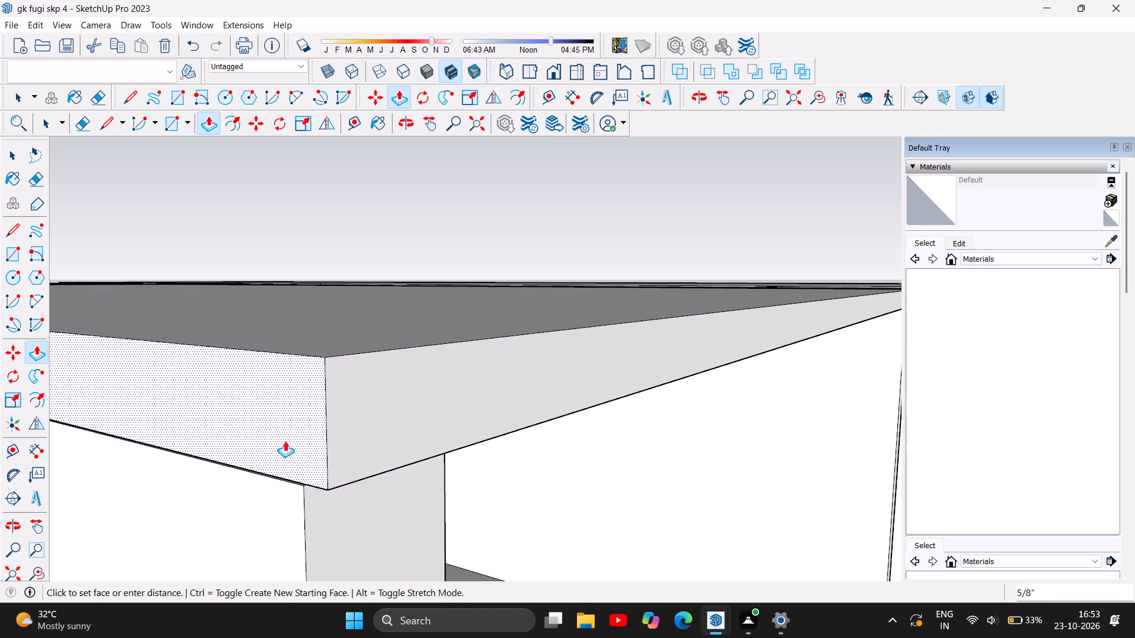
drag(285, 441, 283, 442)
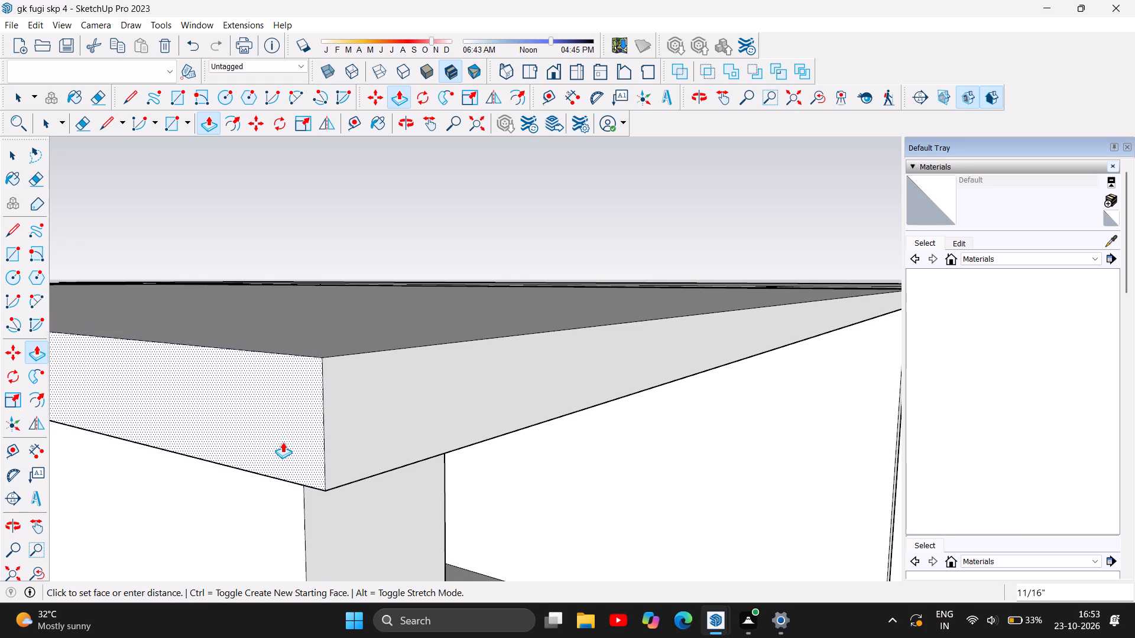
drag(283, 442, 282, 443)
Push/Pull the rear-left roof slab's outer side face outward about 8 5/8" to the outer wall face.
scroll(515, 506, down, 17)
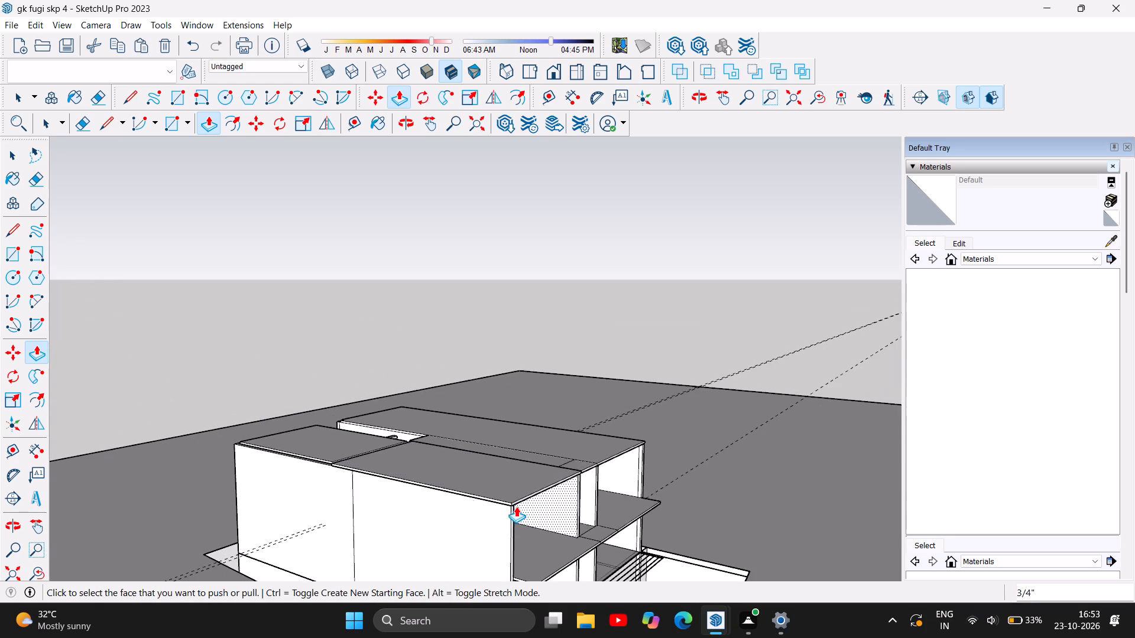
scroll(204, 424, up, 5)
drag(428, 513, 428, 512)
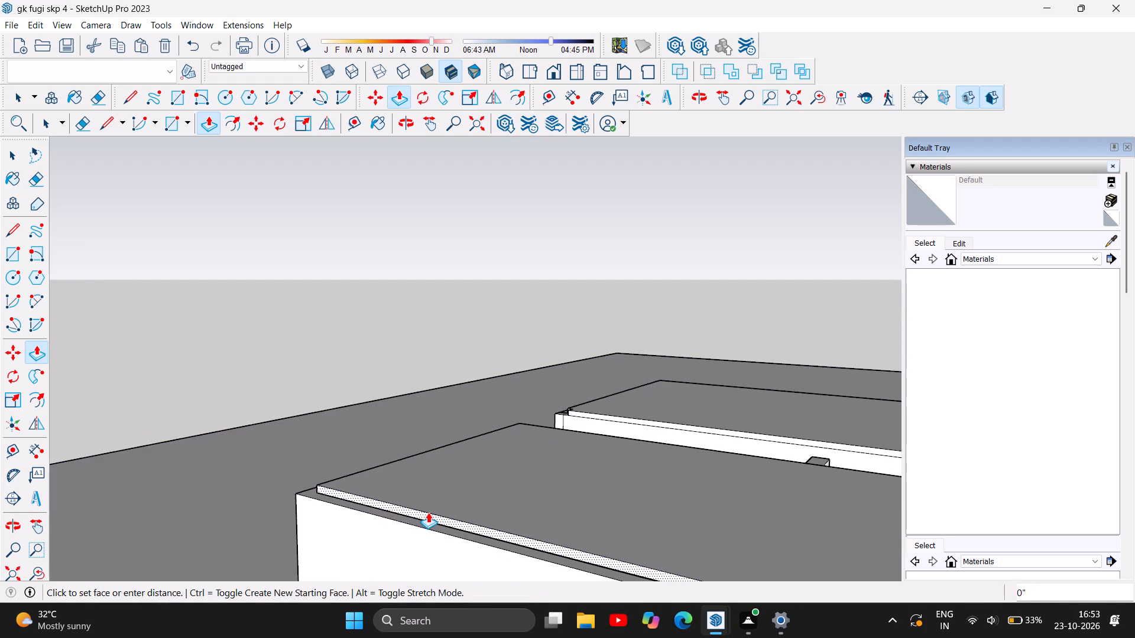
drag(428, 512, 416, 517)
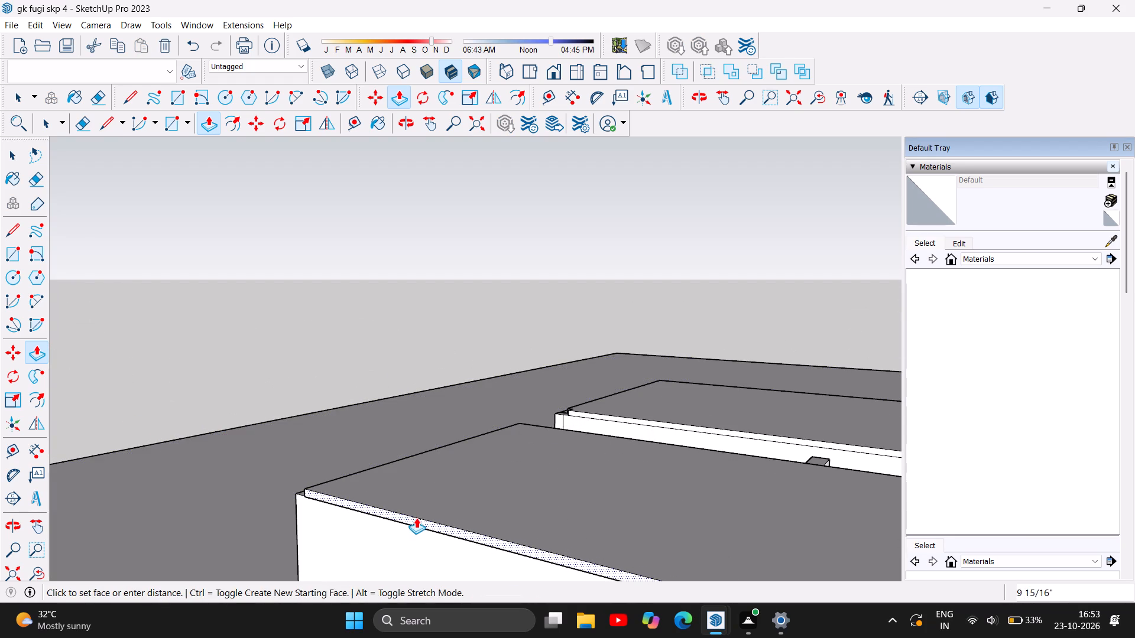
drag(416, 517, 417, 516)
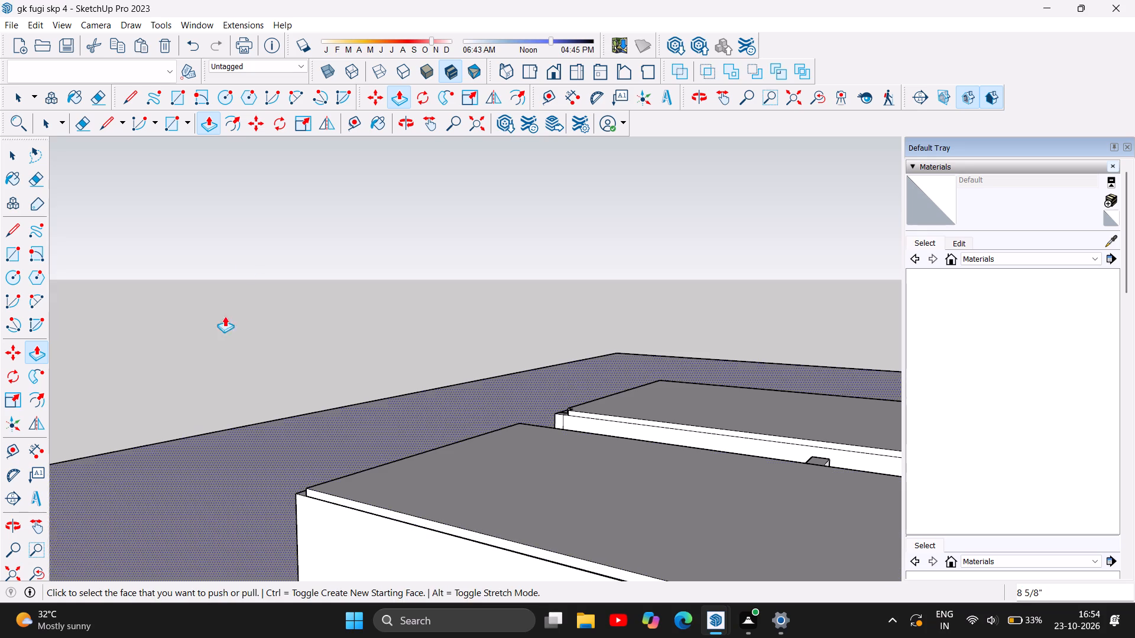
Push/Pull the rear-left roof slab's face toward the front-left slab about 11 13/16" to close the gap between them.
click(409, 114)
drag(481, 343, 459, 408)
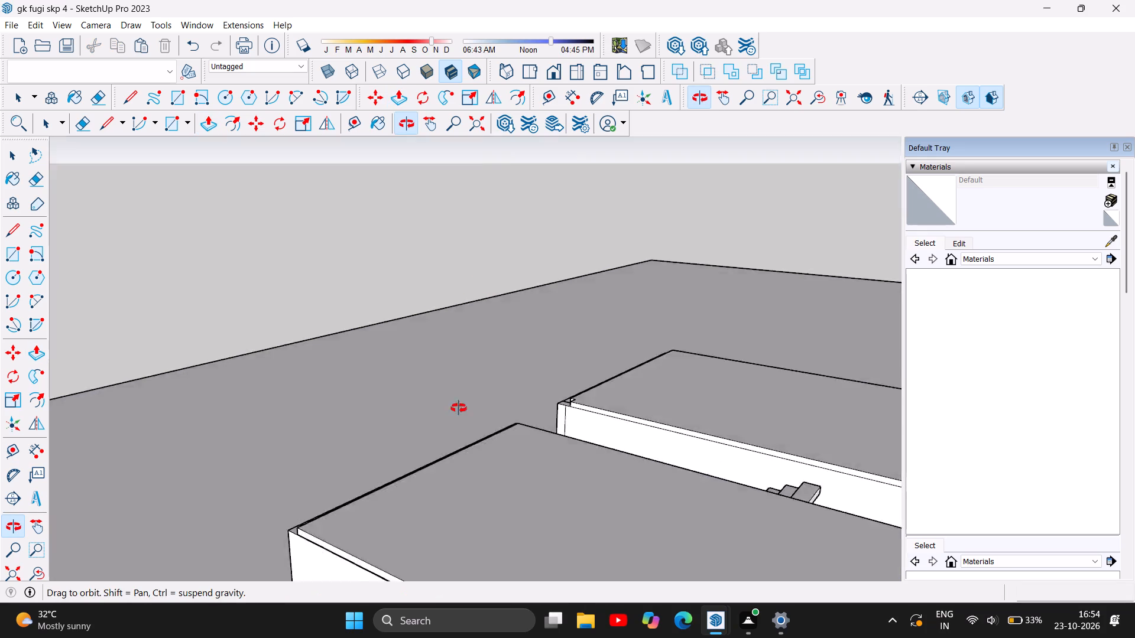
drag(459, 408, 242, 566)
drag(325, 383, 244, 421)
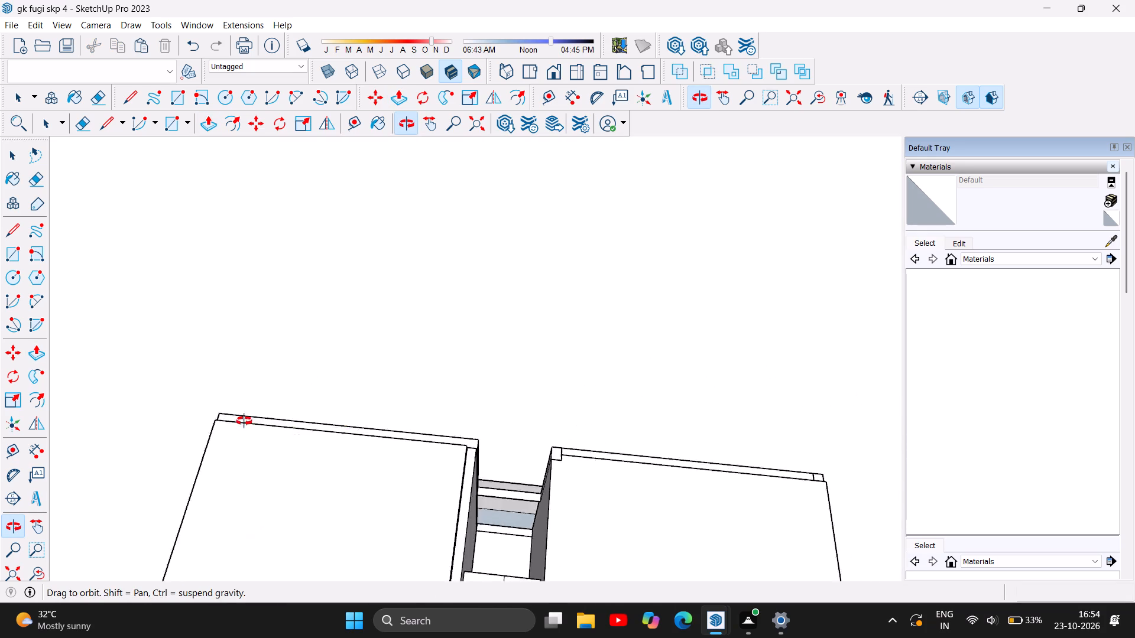
drag(244, 421, 69, 259)
click(69, 259)
drag(393, 391, 244, 376)
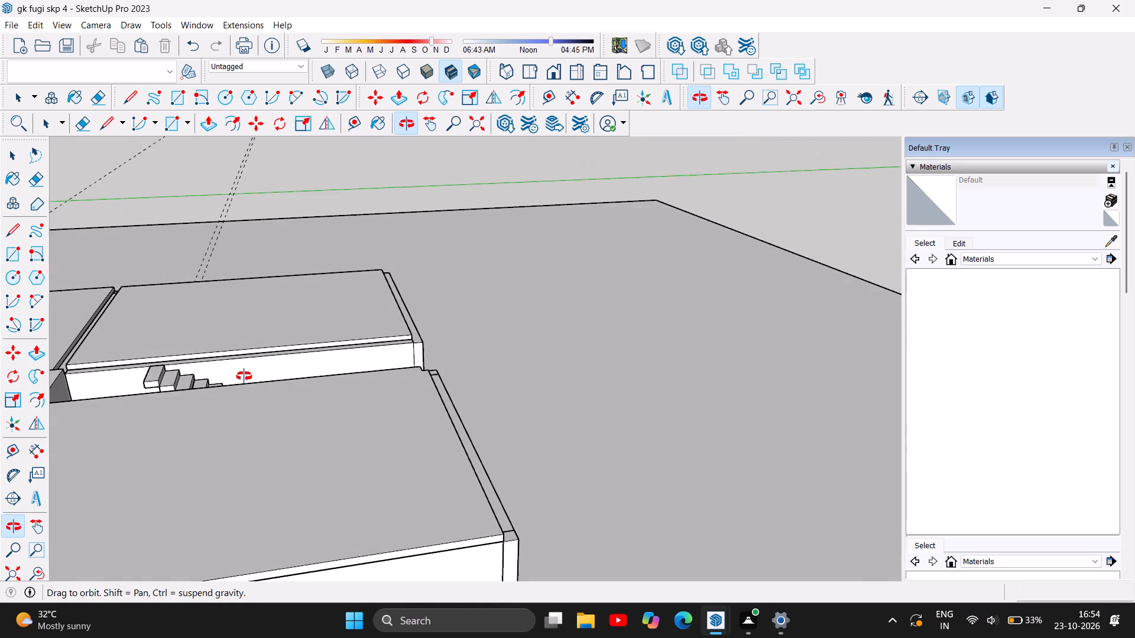
drag(244, 376, 233, 372)
drag(88, 328, 199, 327)
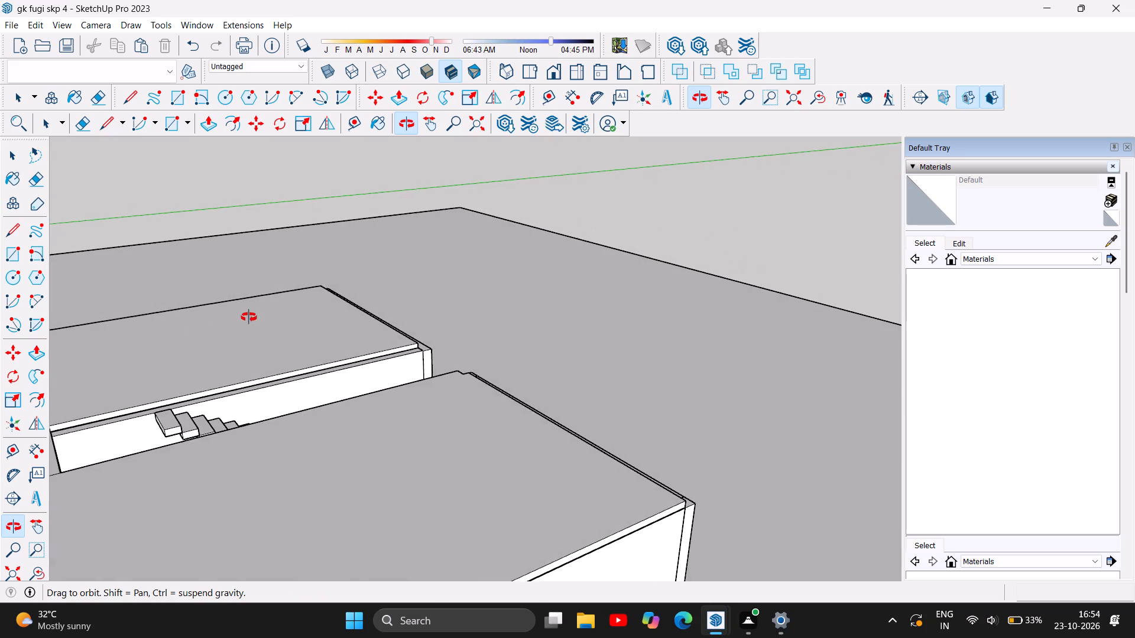
scroll(255, 315, down, 5)
scroll(131, 387, up, 6)
scroll(105, 347, up, 7)
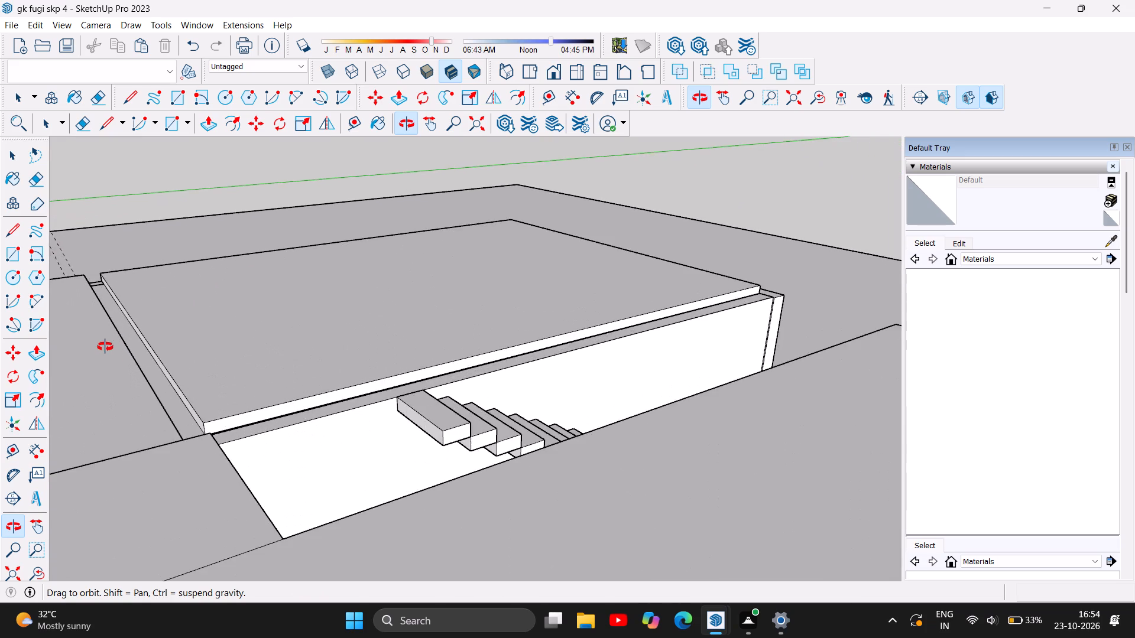
scroll(121, 350, up, 4)
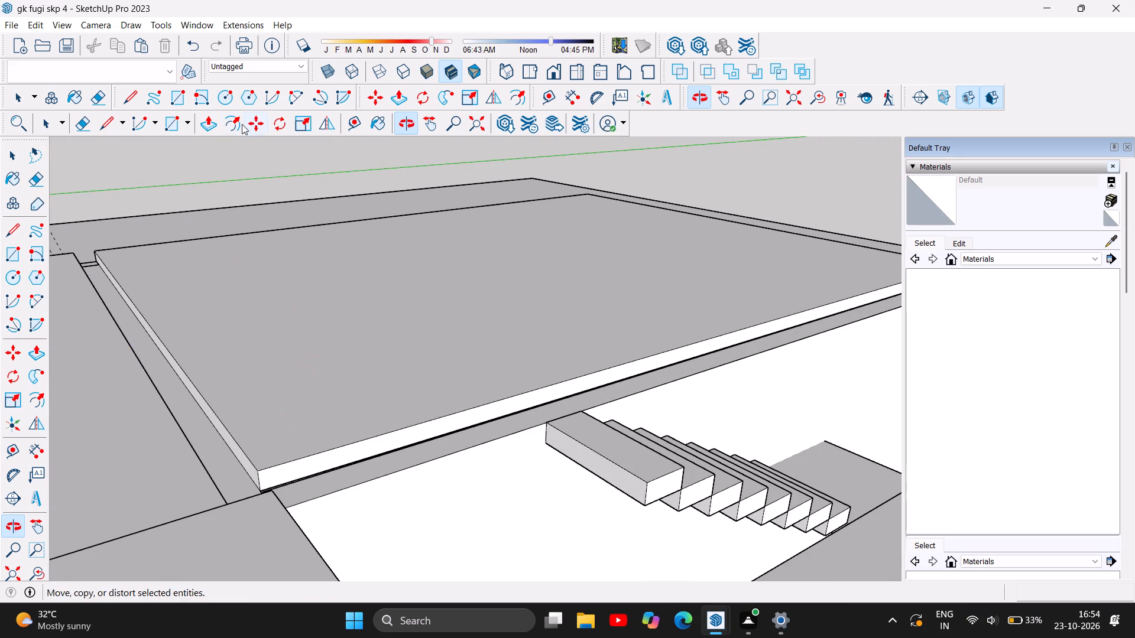
double_click(207, 124)
drag(176, 370, 134, 372)
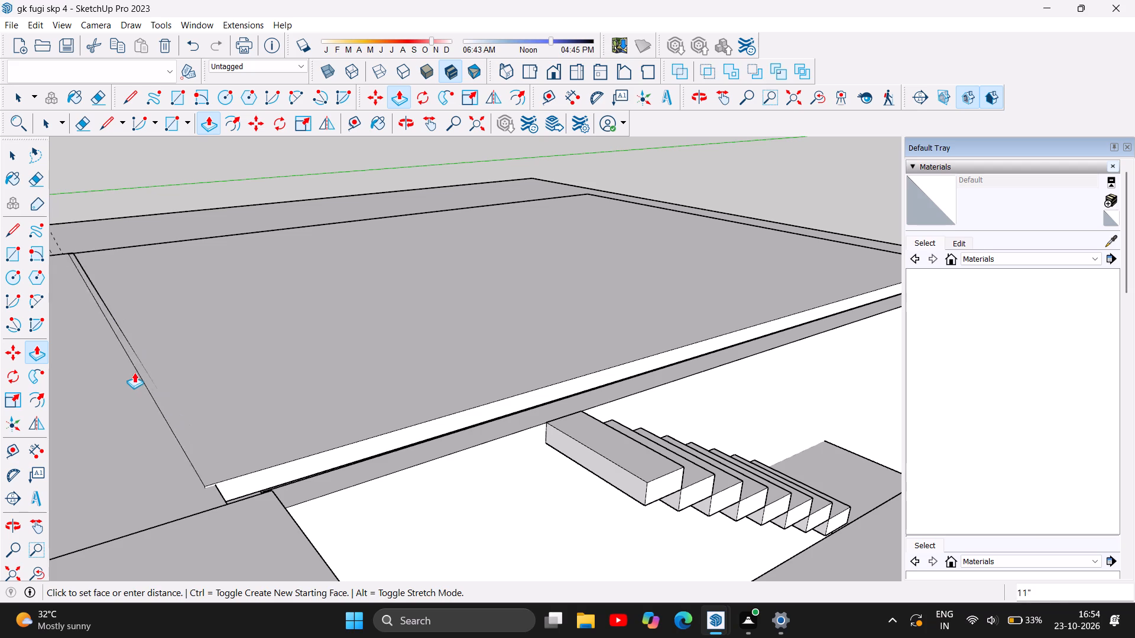
drag(134, 372, 140, 372)
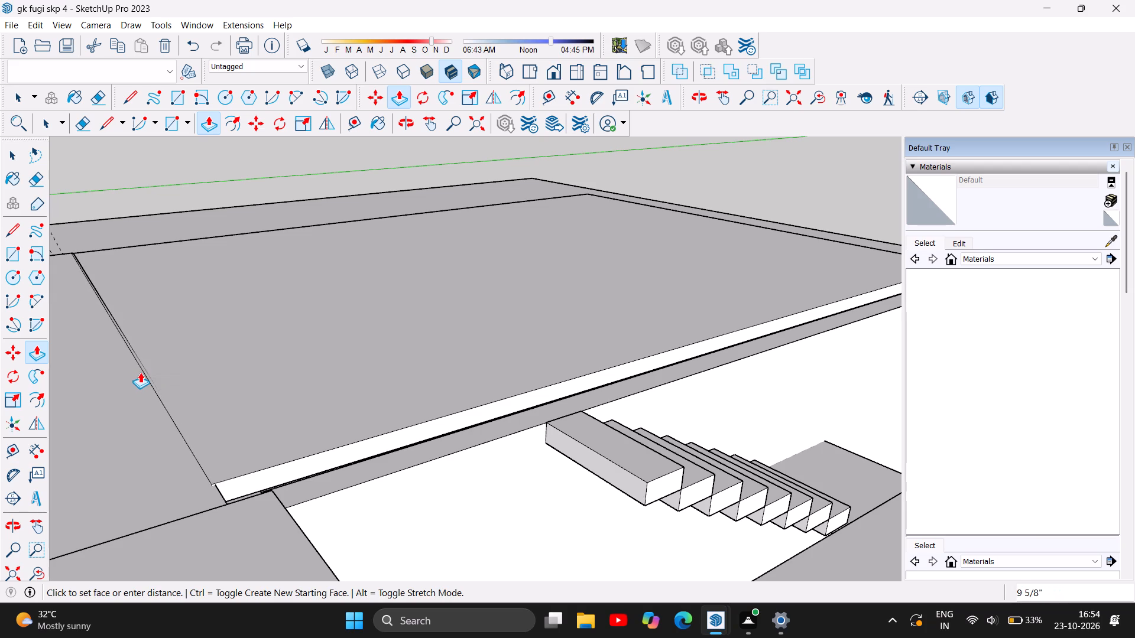
drag(140, 372, 141, 373)
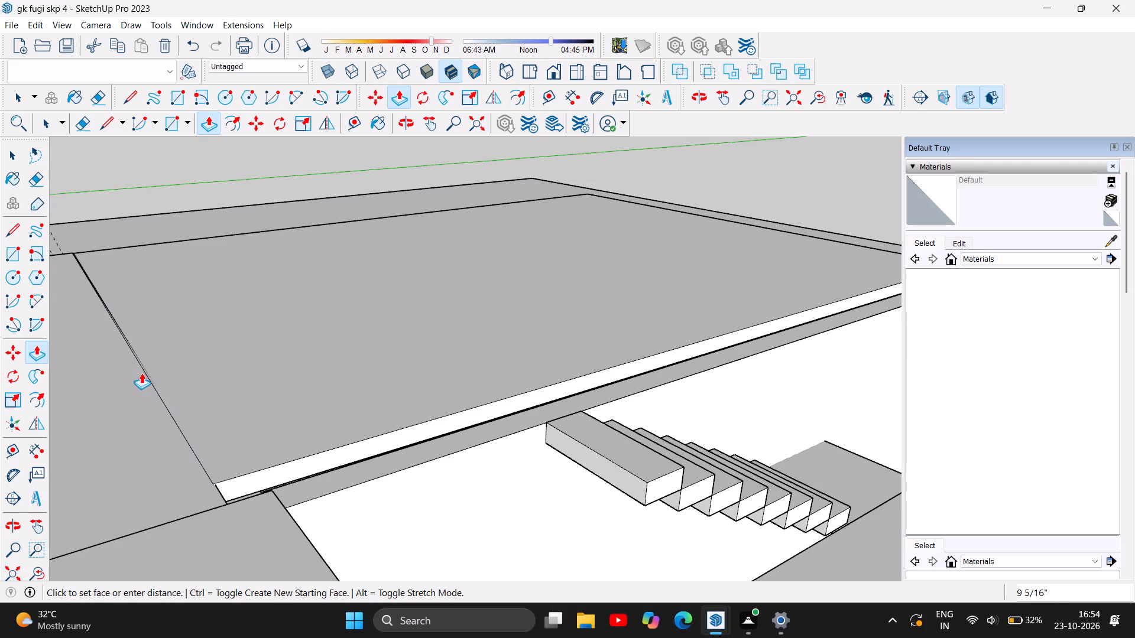
drag(141, 373, 132, 376)
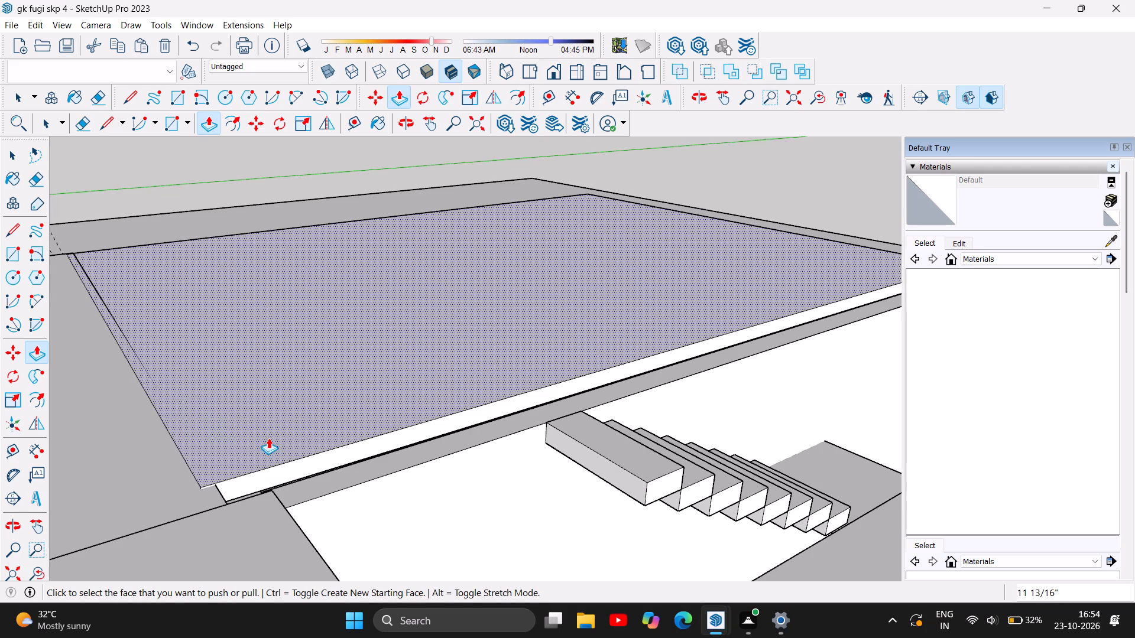
Push/Pull the rear-left roof slab's stairwell-side face outward about 9 3/8" across the wall top.
drag(301, 470, 317, 482)
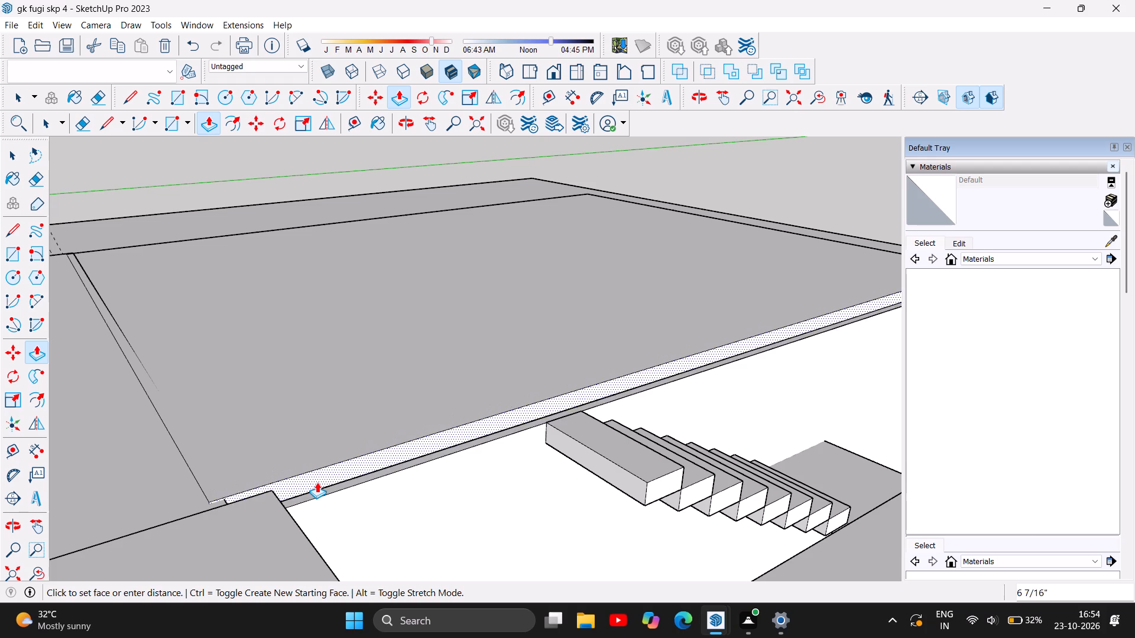
drag(317, 482, 329, 467)
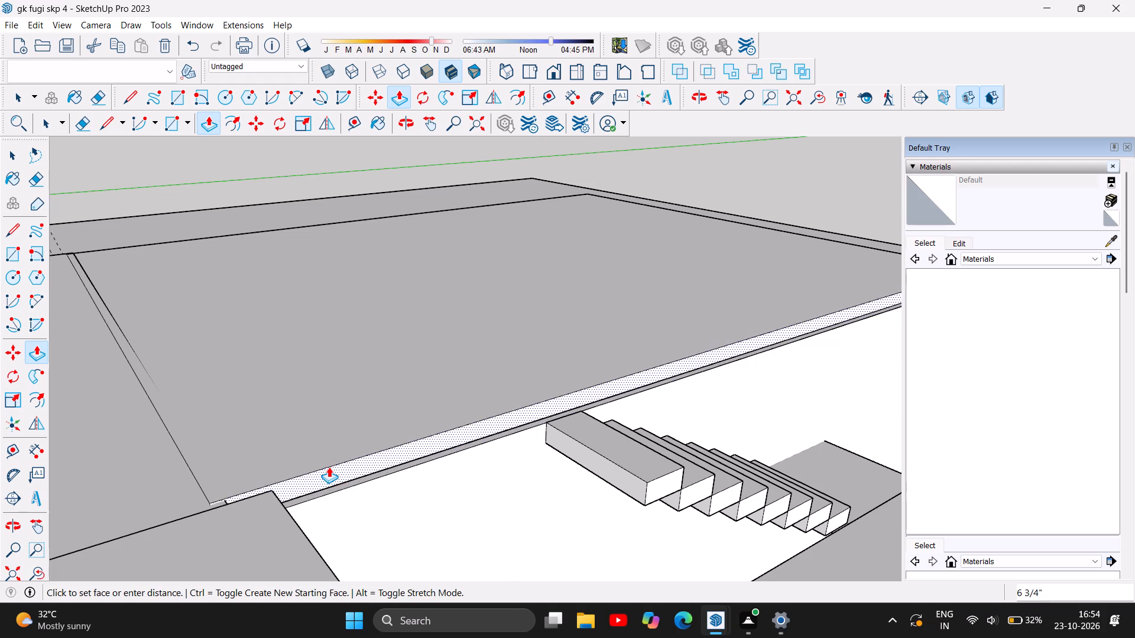
drag(329, 467, 336, 481)
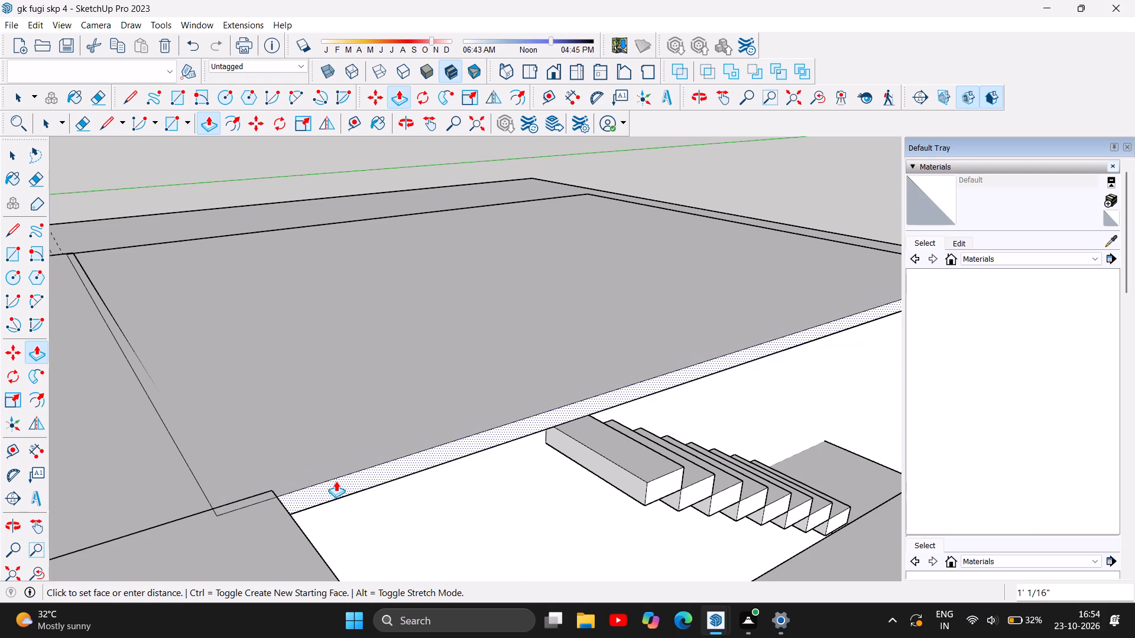
drag(336, 481, 330, 480)
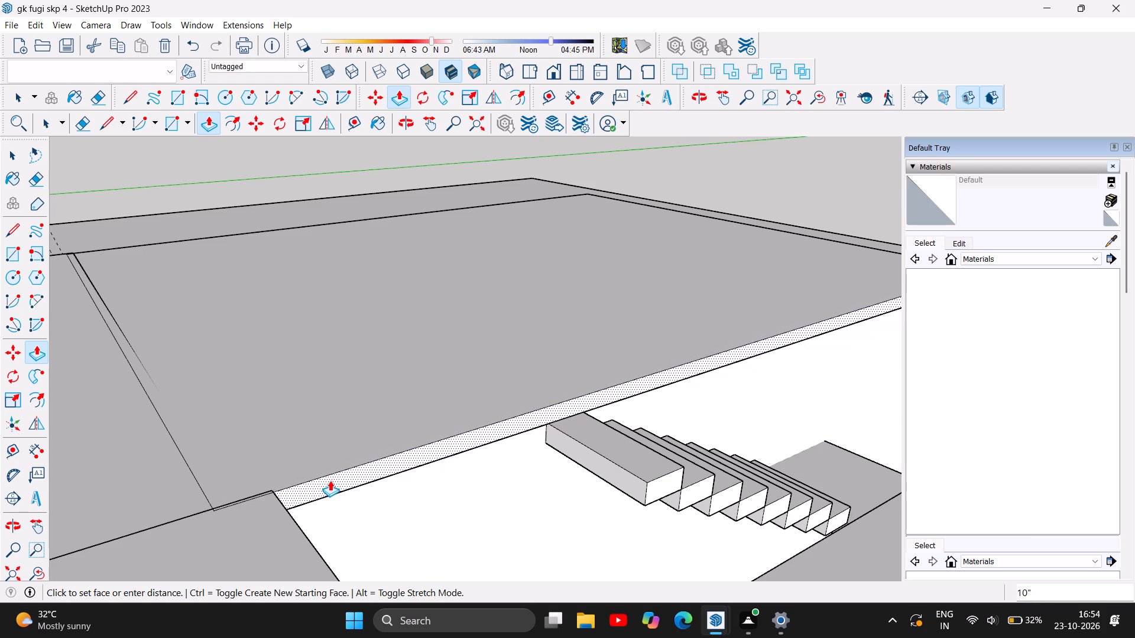
drag(330, 480, 329, 479)
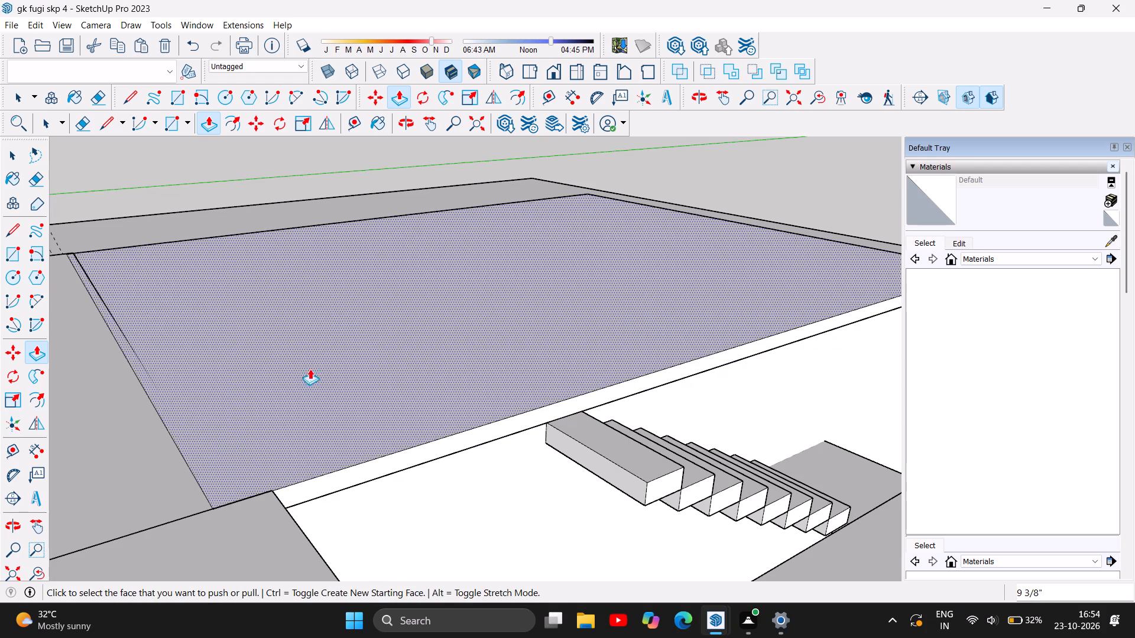
Push/Pull the long roof slab's stairwell-end face about 5 5/8" inward, level with the end of the narrow strip beside the stairwell.
scroll(341, 317, down, 12)
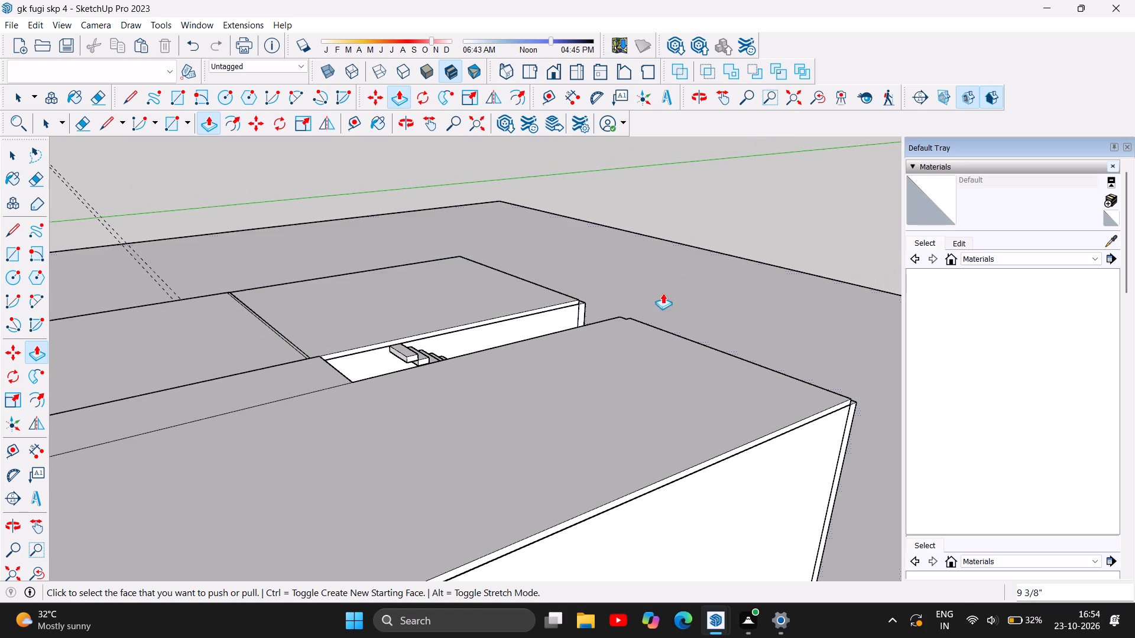
scroll(280, 278, down, 5)
scroll(349, 331, down, 8)
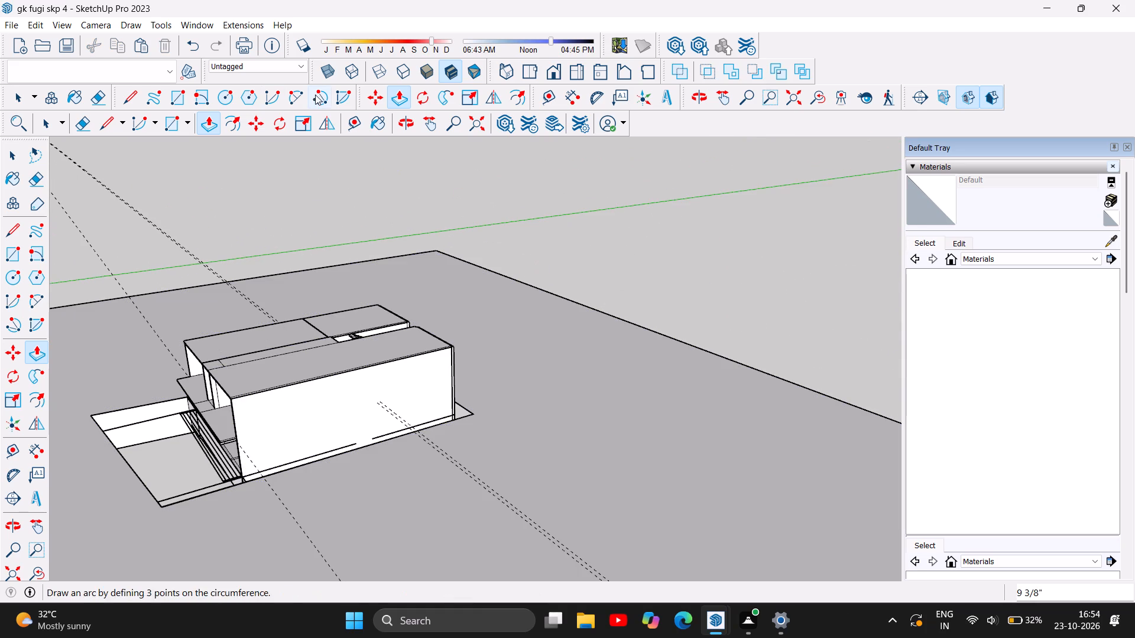
click(408, 125)
drag(504, 315, 100, 345)
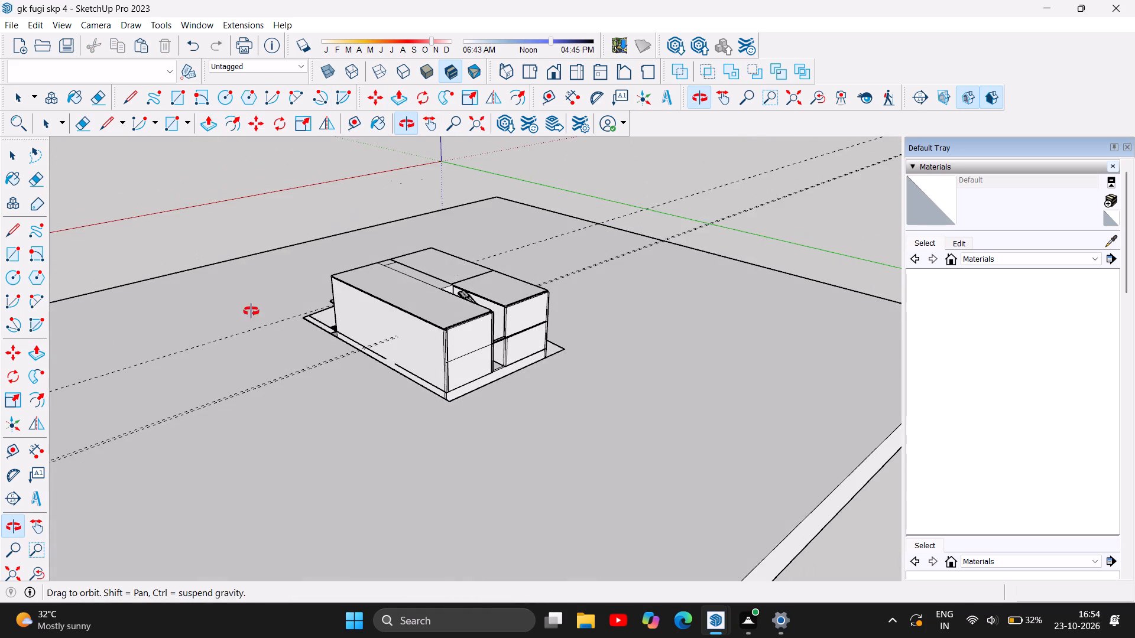
drag(592, 350, 225, 249)
drag(380, 314, 494, 399)
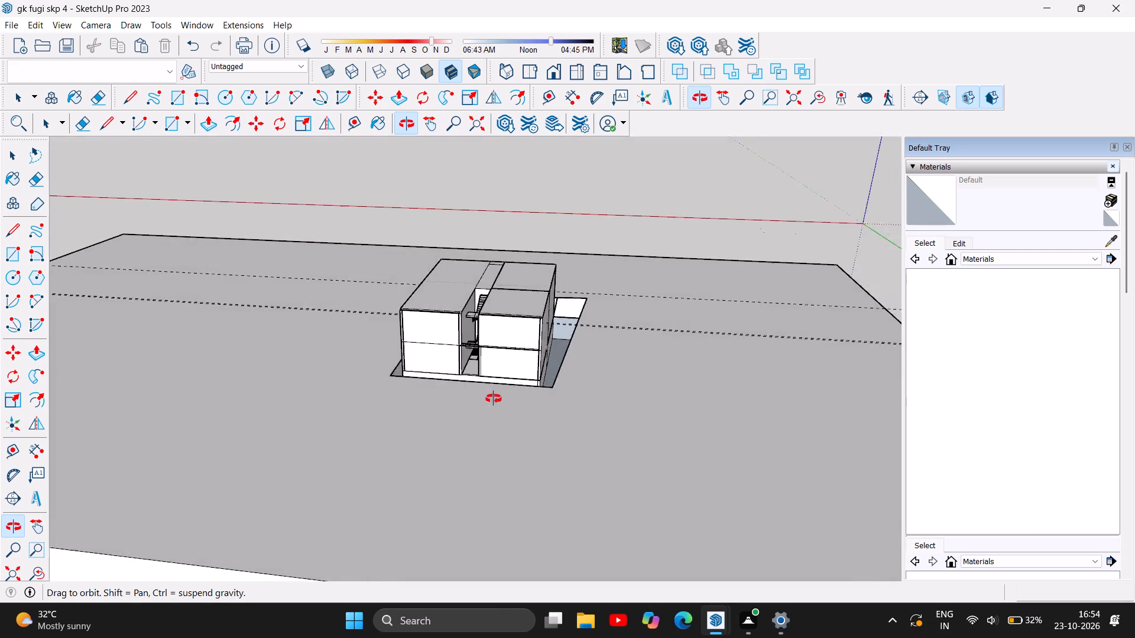
drag(494, 399, 534, 393)
scroll(492, 291, up, 10)
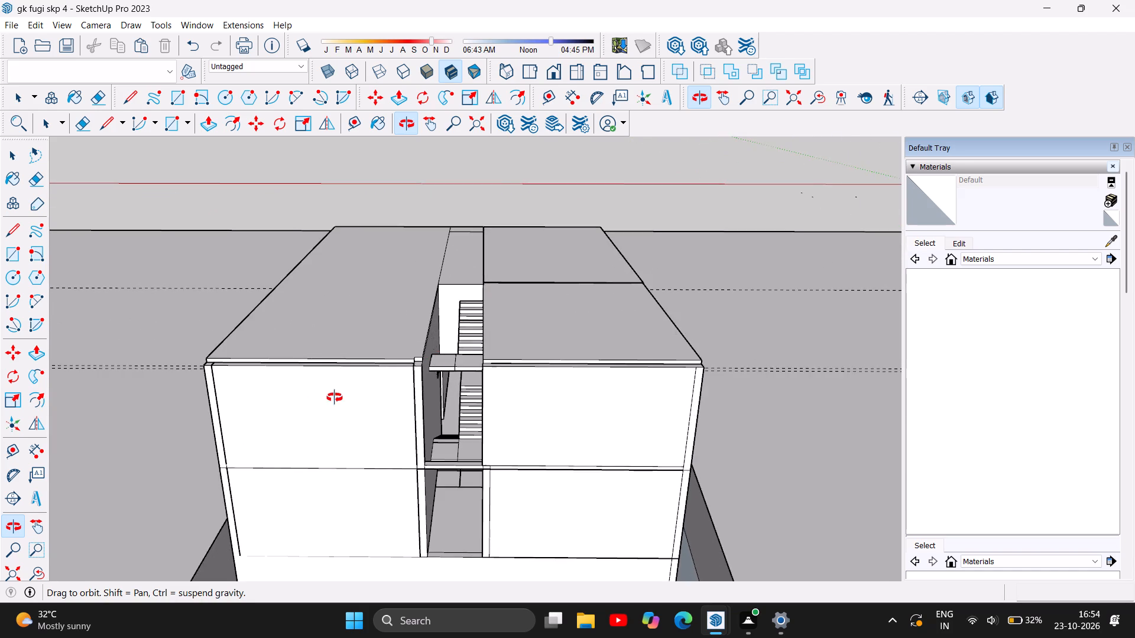
scroll(314, 380, up, 9)
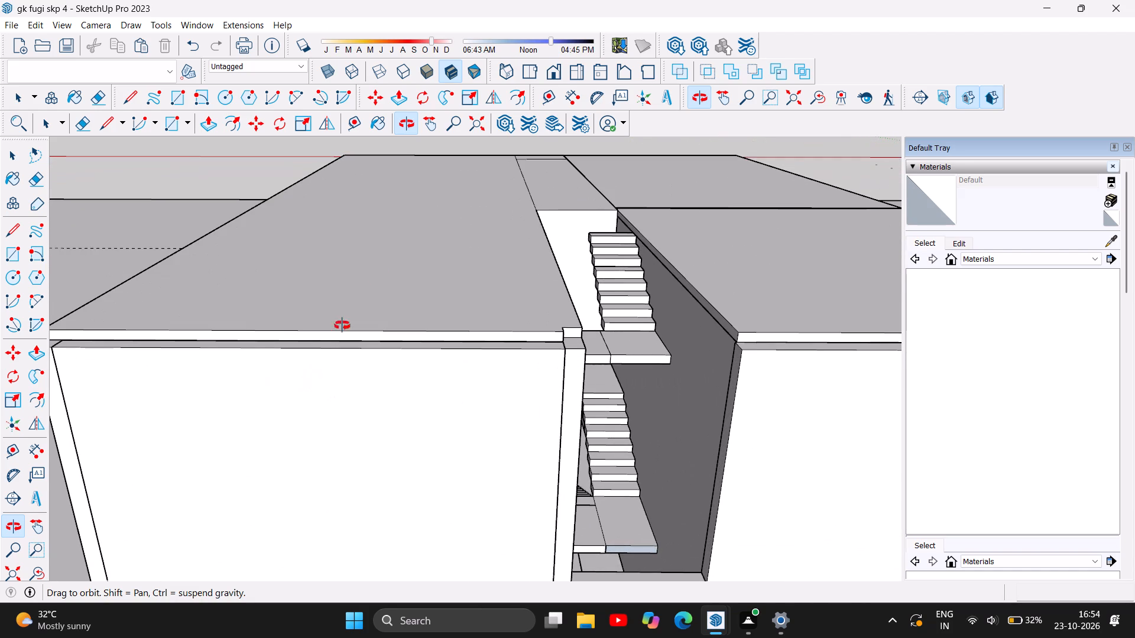
click(209, 123)
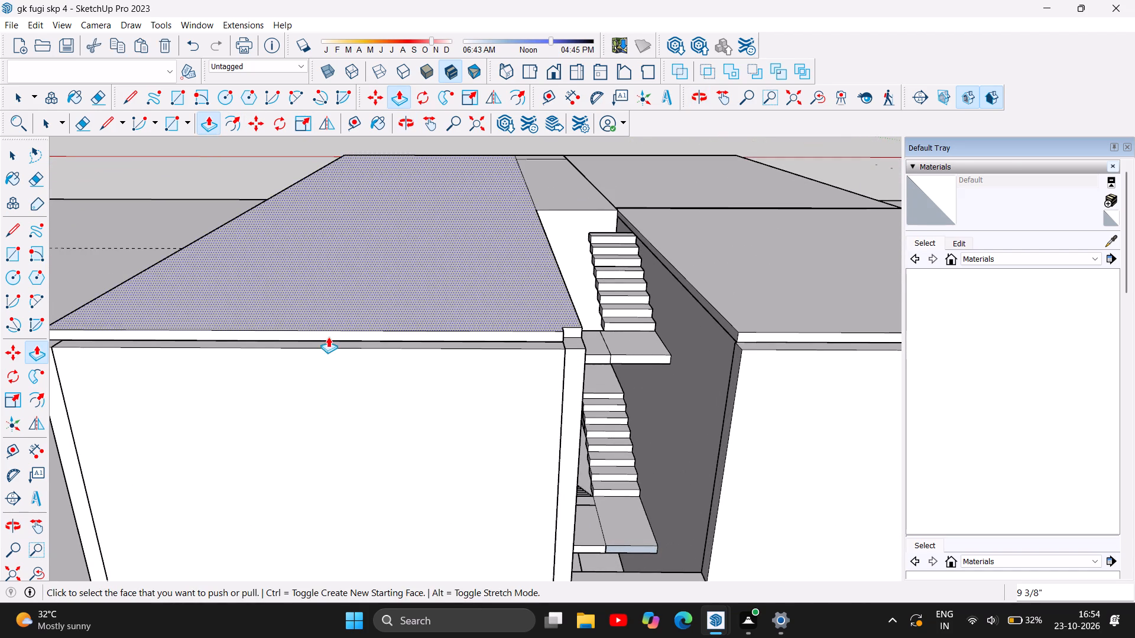
drag(330, 333, 323, 340)
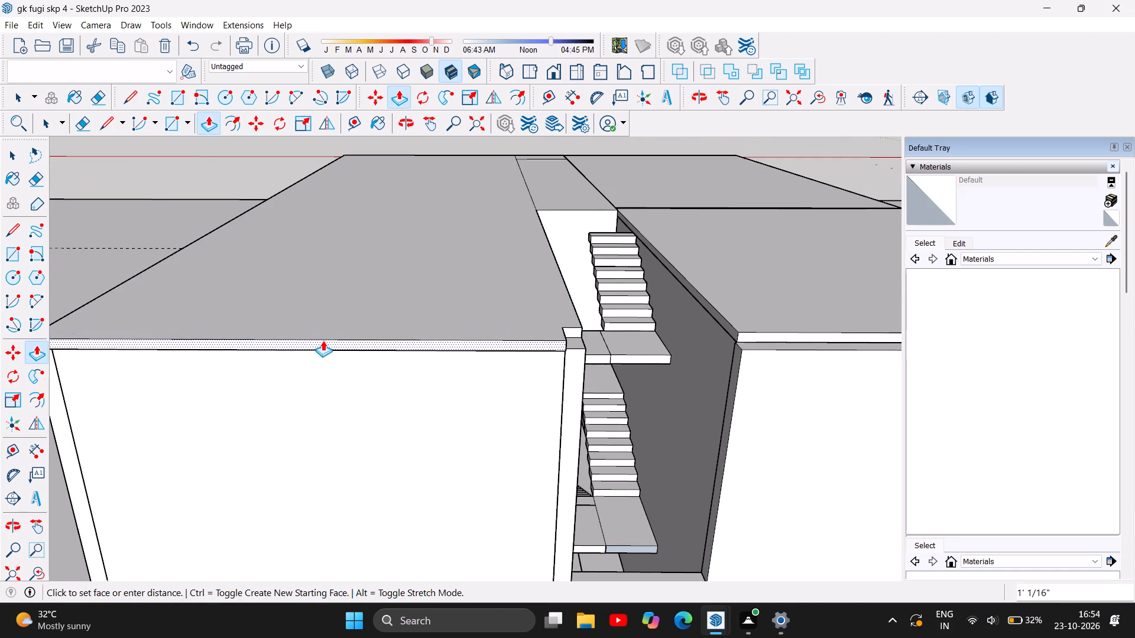
drag(323, 340, 568, 337)
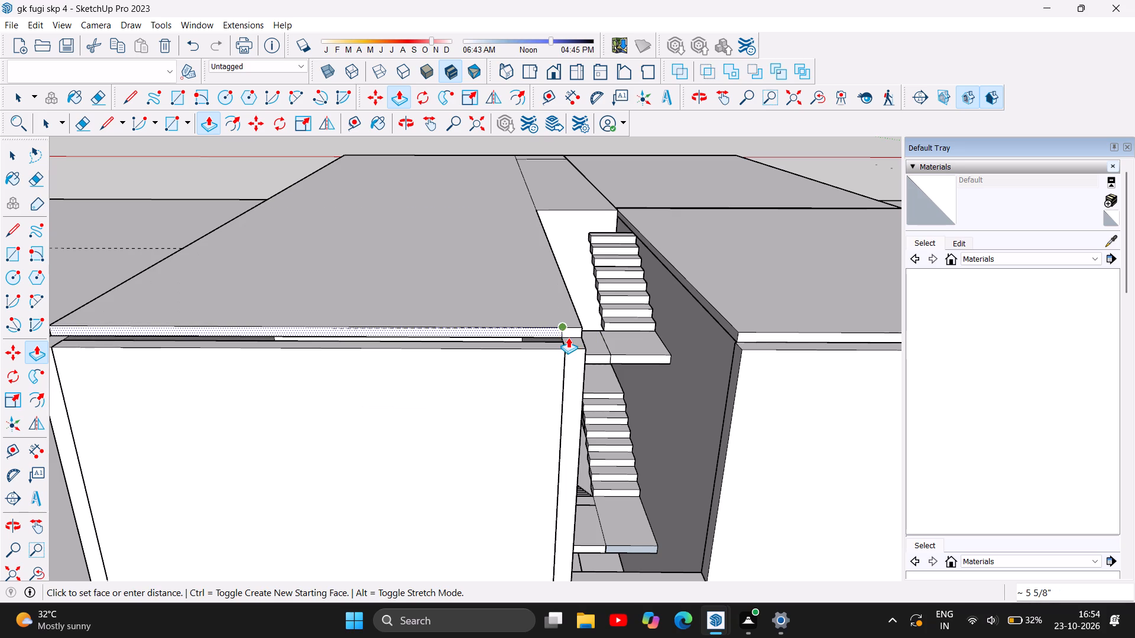
drag(568, 337, 564, 344)
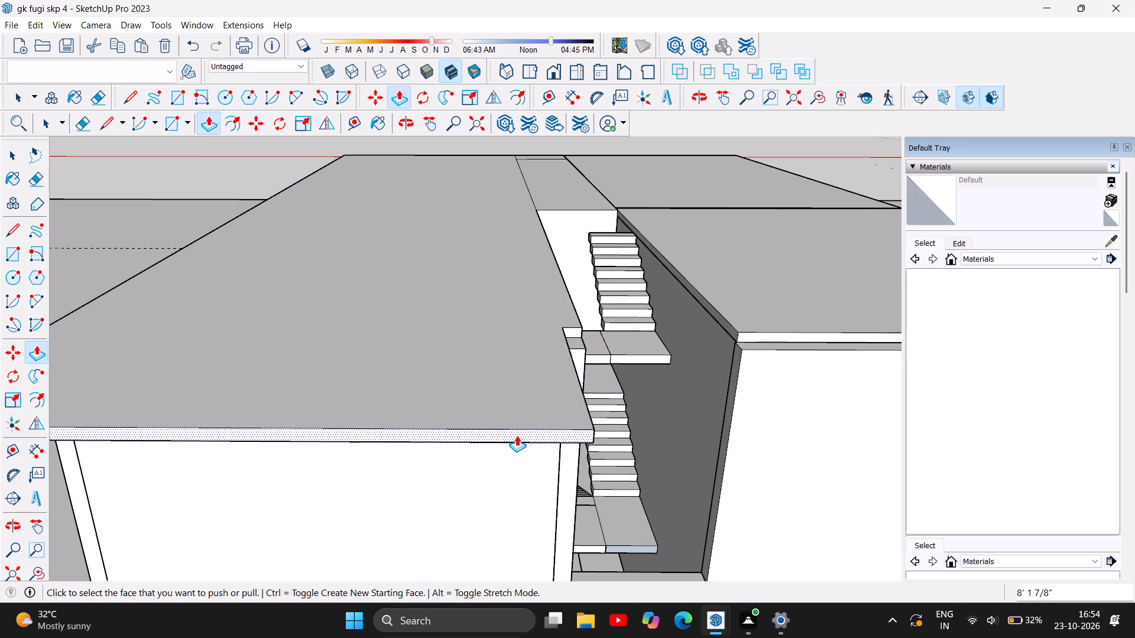
drag(517, 435, 566, 331)
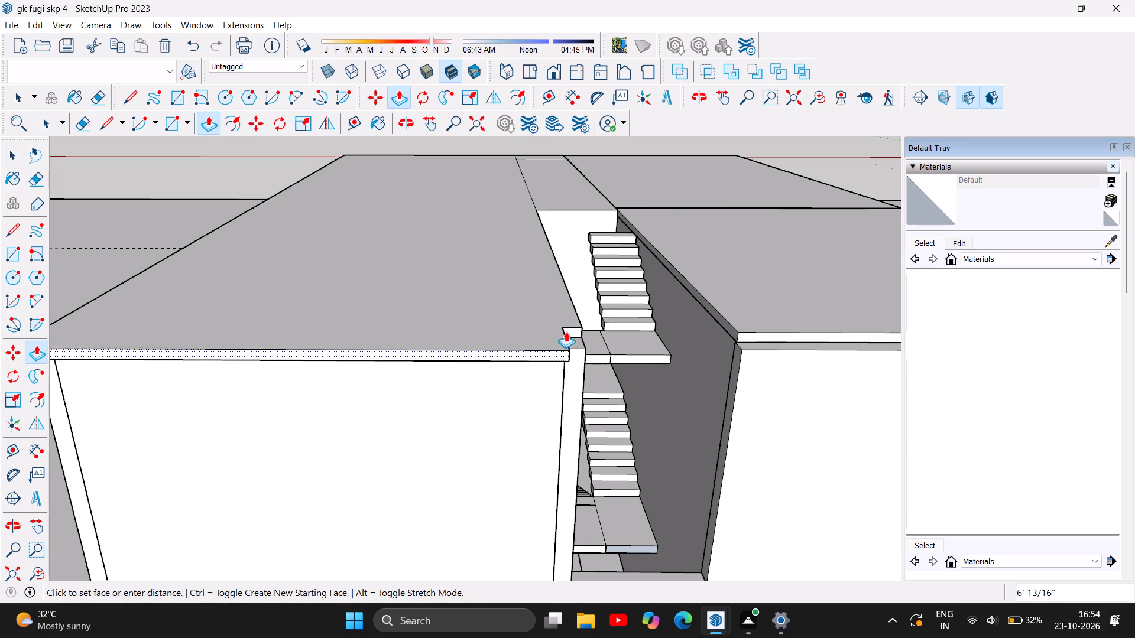
drag(566, 331, 560, 331)
Push/Pull the long roof slab's stairwell-end face outward about 1' 3 3/16" to the outer wall face.
scroll(560, 331, up, 4)
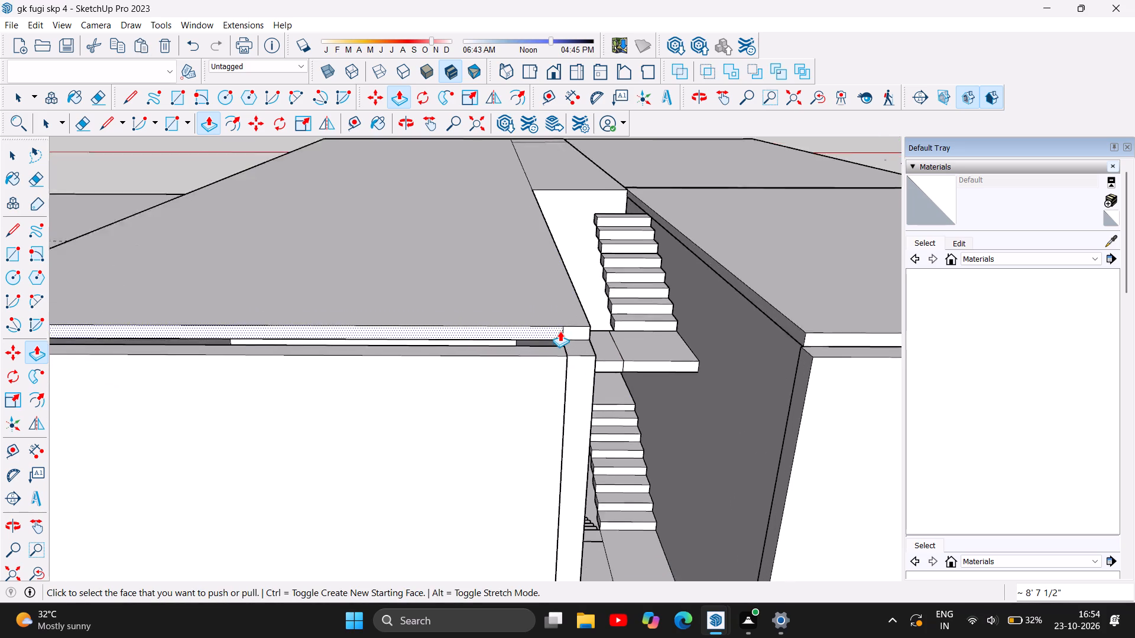
scroll(560, 331, up, 10)
drag(543, 325, 559, 337)
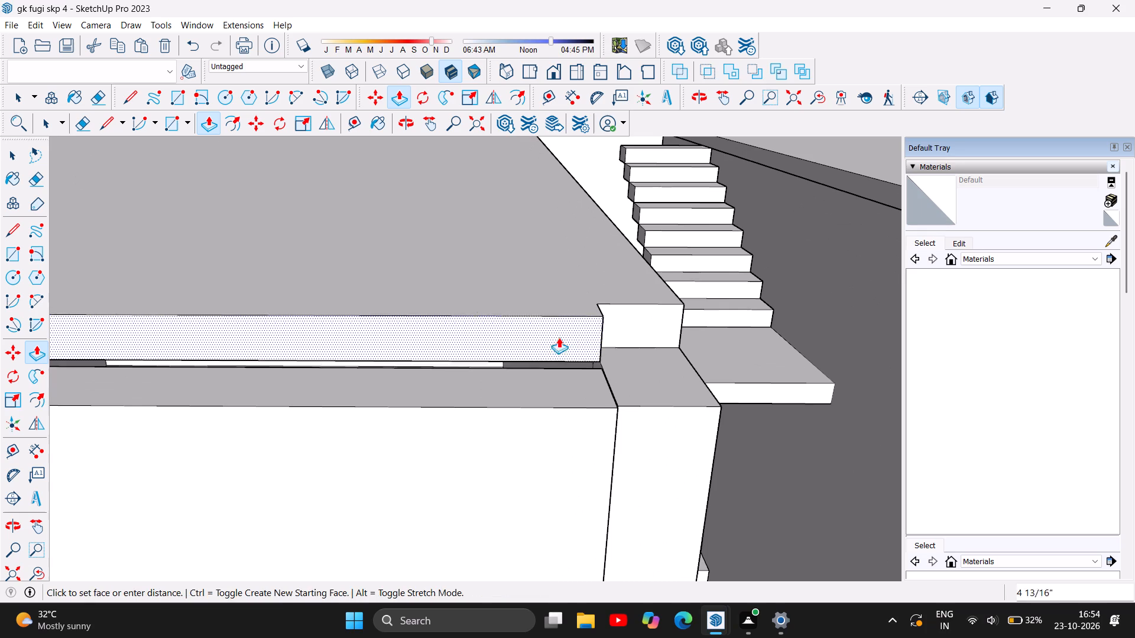
drag(559, 337, 607, 360)
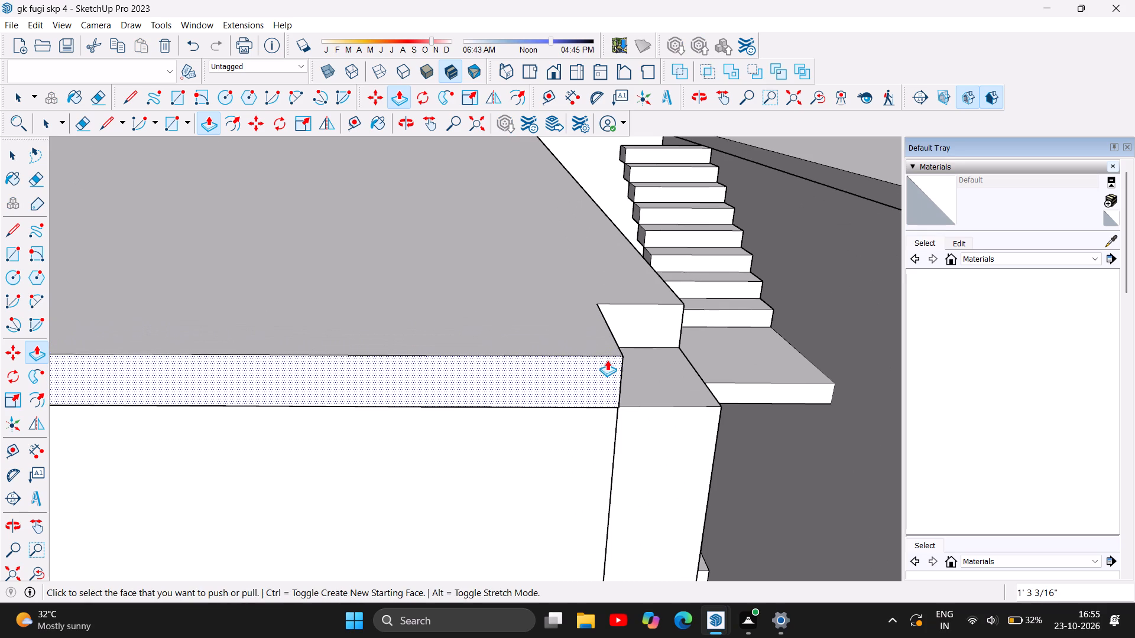
Push/Pull the narrow strip's end face beside the stairwell outward about 1' 2 7/8" plus 5/16", flush with the long slab's end.
drag(661, 323, 692, 380)
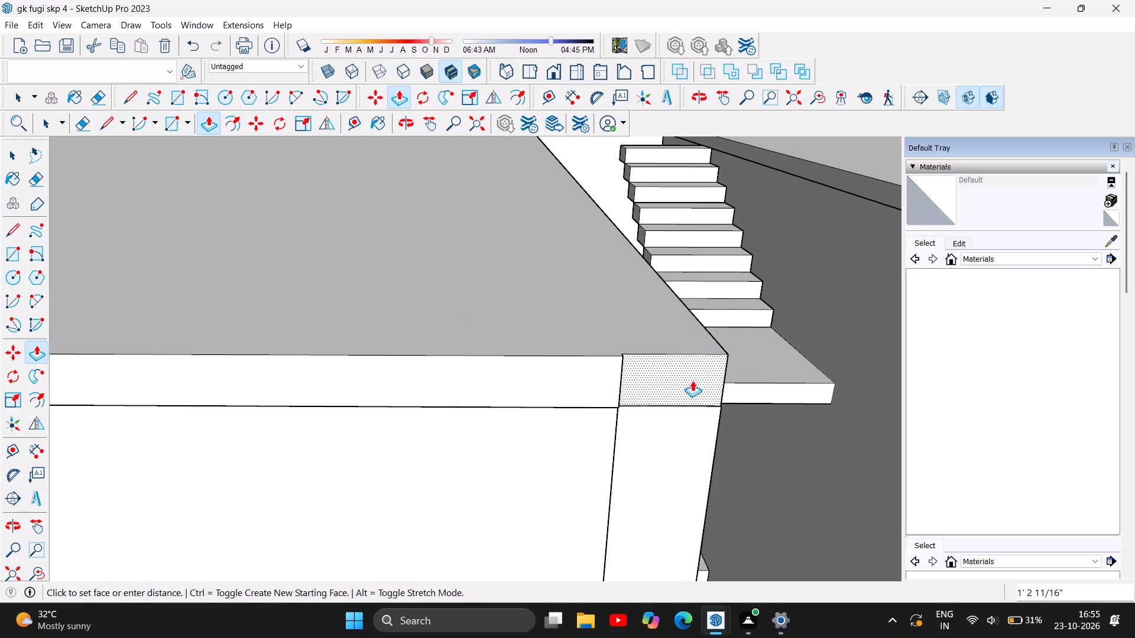
drag(692, 380, 698, 390)
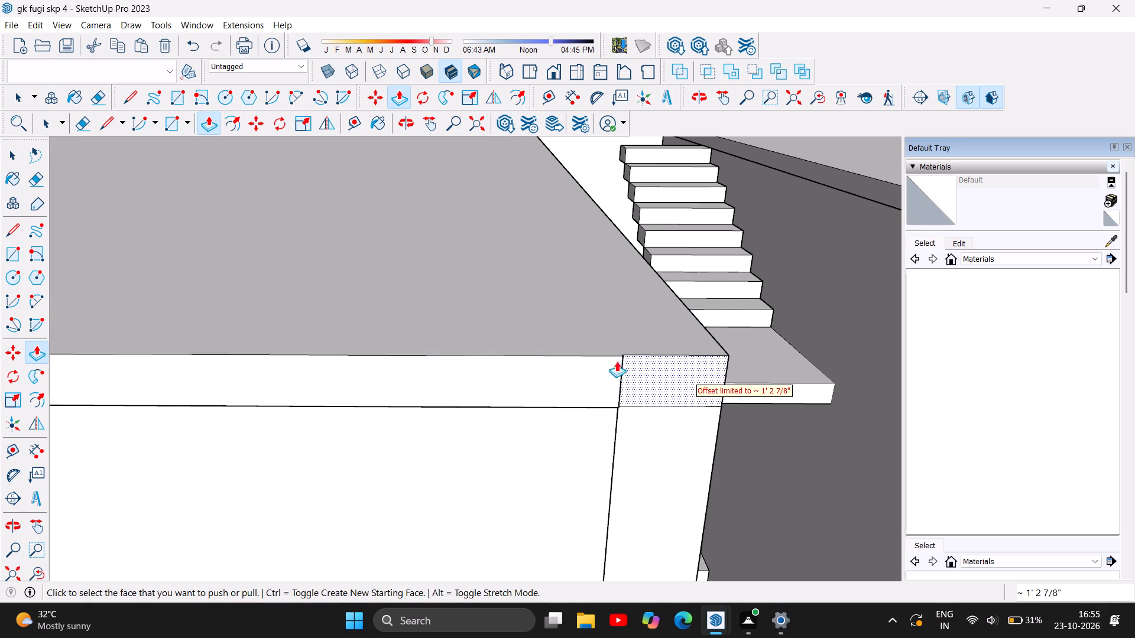
scroll(669, 355, up, 6)
scroll(619, 369, up, 5)
drag(604, 367, 611, 376)
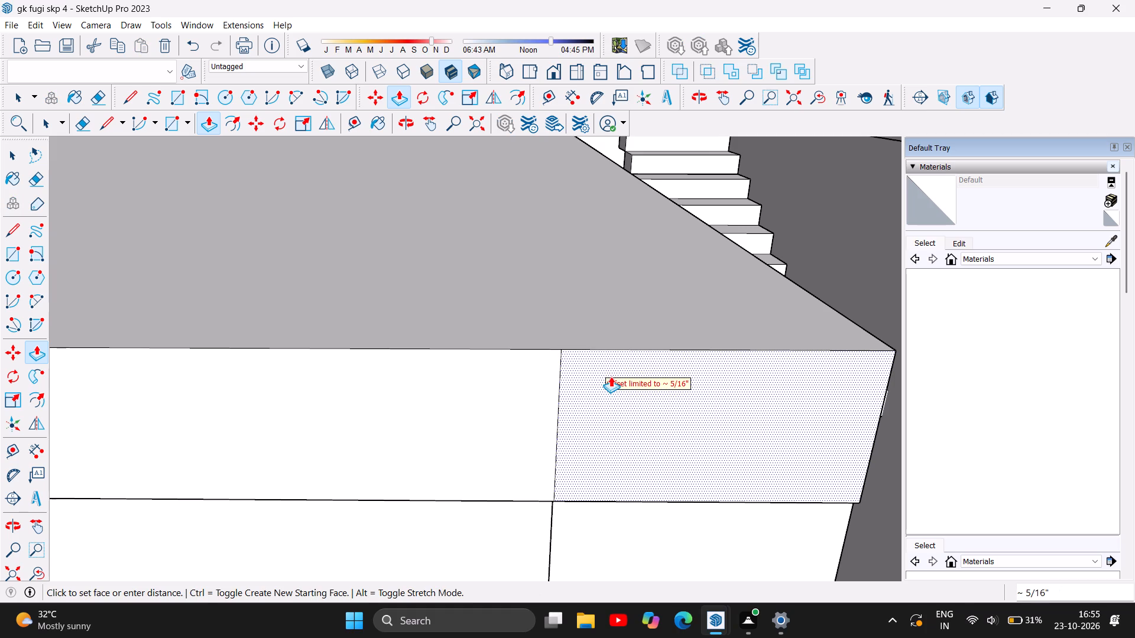
drag(611, 376, 611, 376)
Push/Pull the end face of the rear-left roof slab across the stairwell outward about 10 7/8" over the wall top.
scroll(472, 460, down, 12)
scroll(342, 432, down, 15)
scroll(324, 347, down, 9)
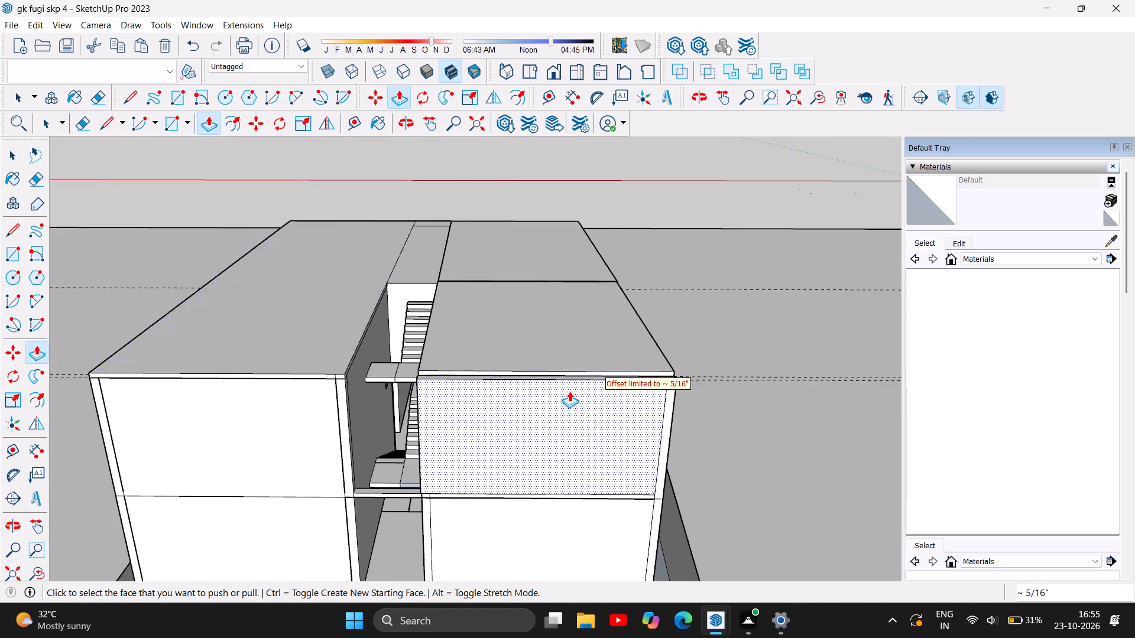
scroll(592, 354, up, 5)
scroll(565, 405, up, 5)
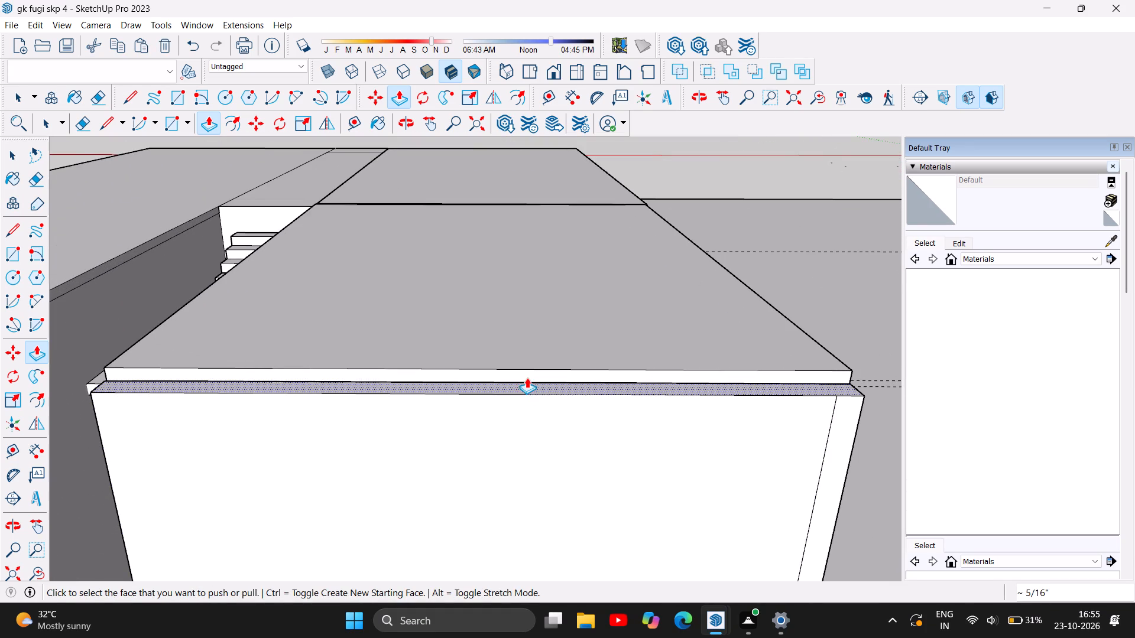
drag(527, 373, 539, 385)
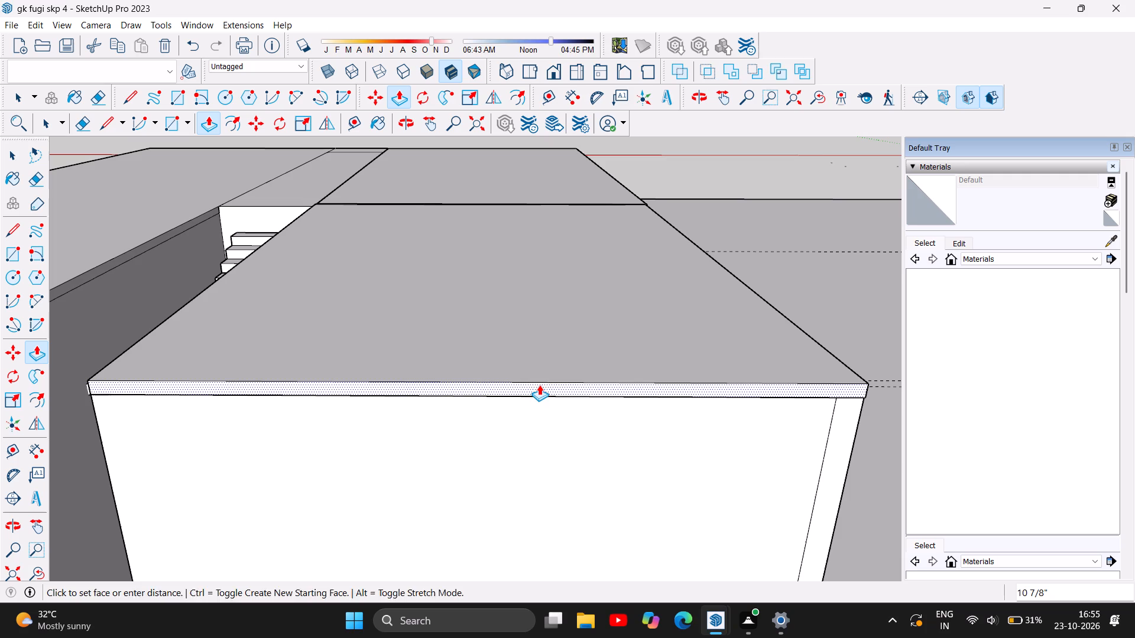
Push/Pull the rear-left roof slab's end face back inward about 1 9/16" to bring it near the outer wall face.
scroll(449, 396, down, 6)
scroll(167, 407, up, 6)
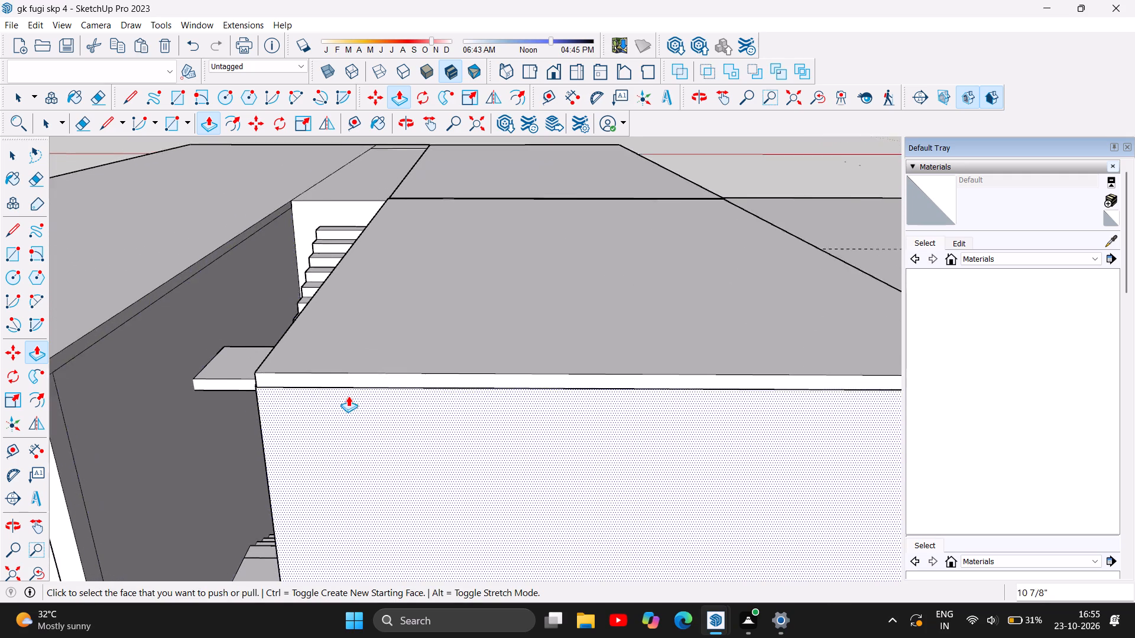
scroll(250, 367, up, 13)
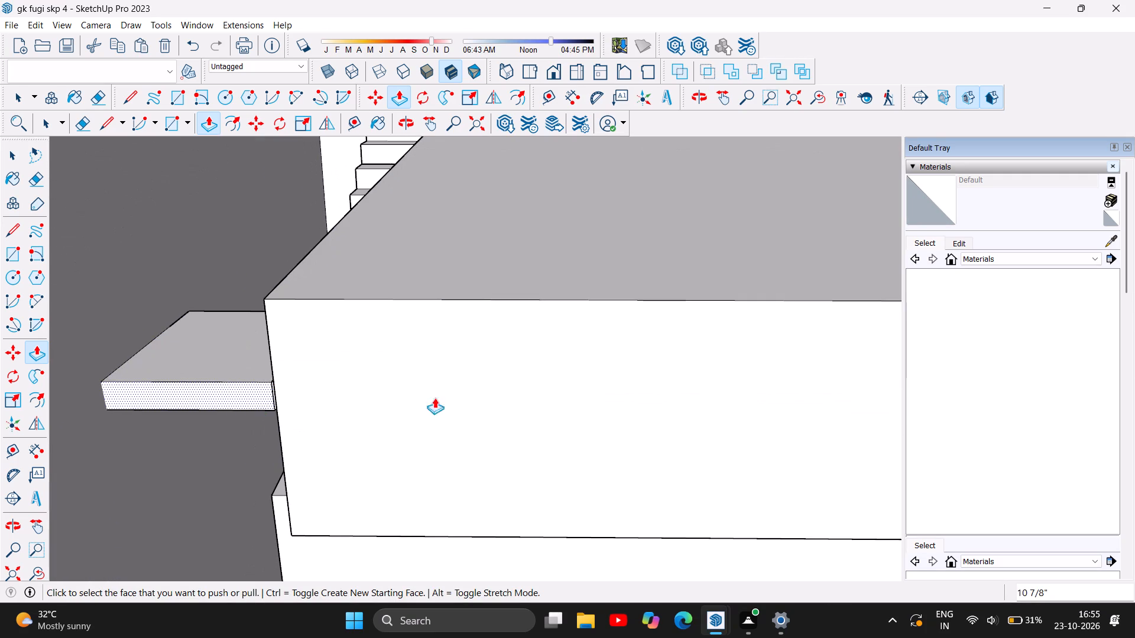
scroll(481, 385, down, 5)
click(412, 125)
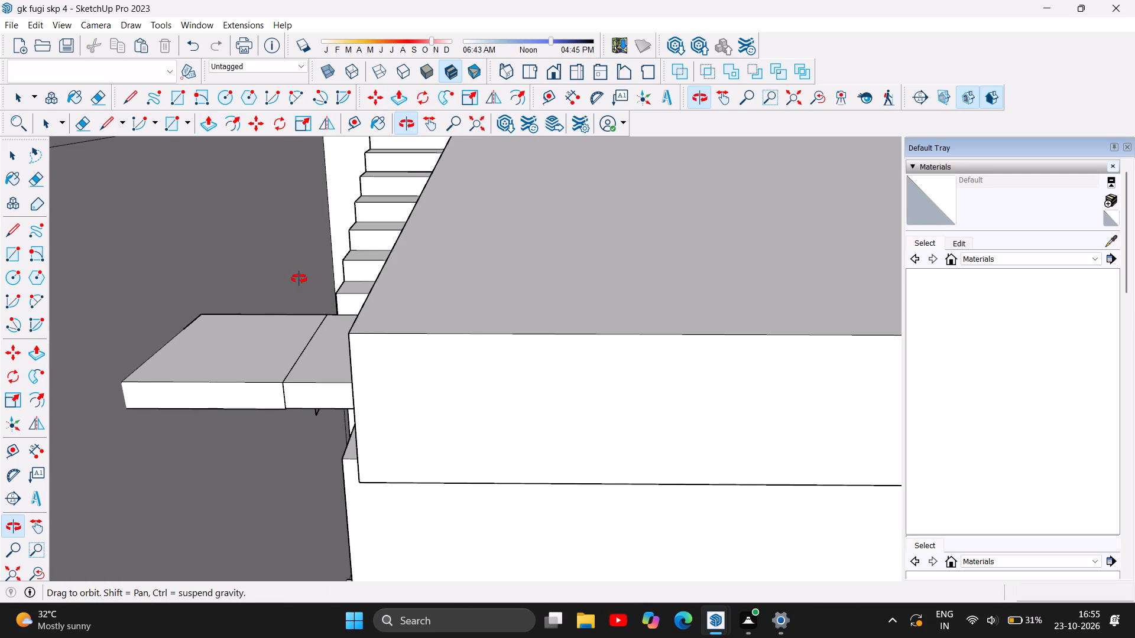
drag(299, 279, 306, 277)
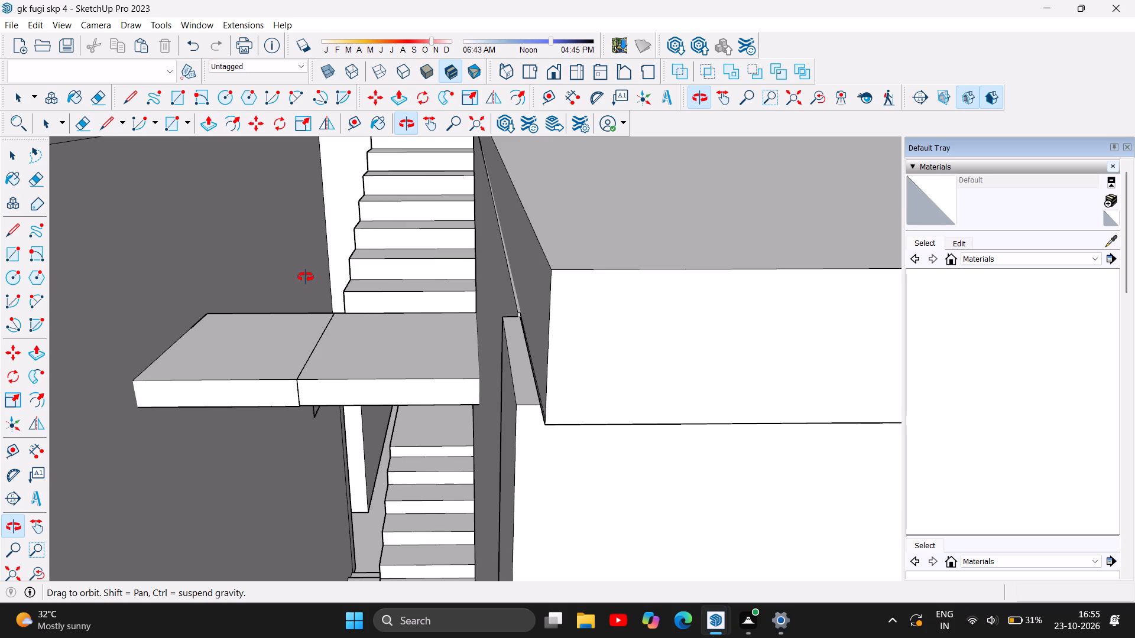
scroll(306, 277, down, 5)
drag(325, 314, 399, 326)
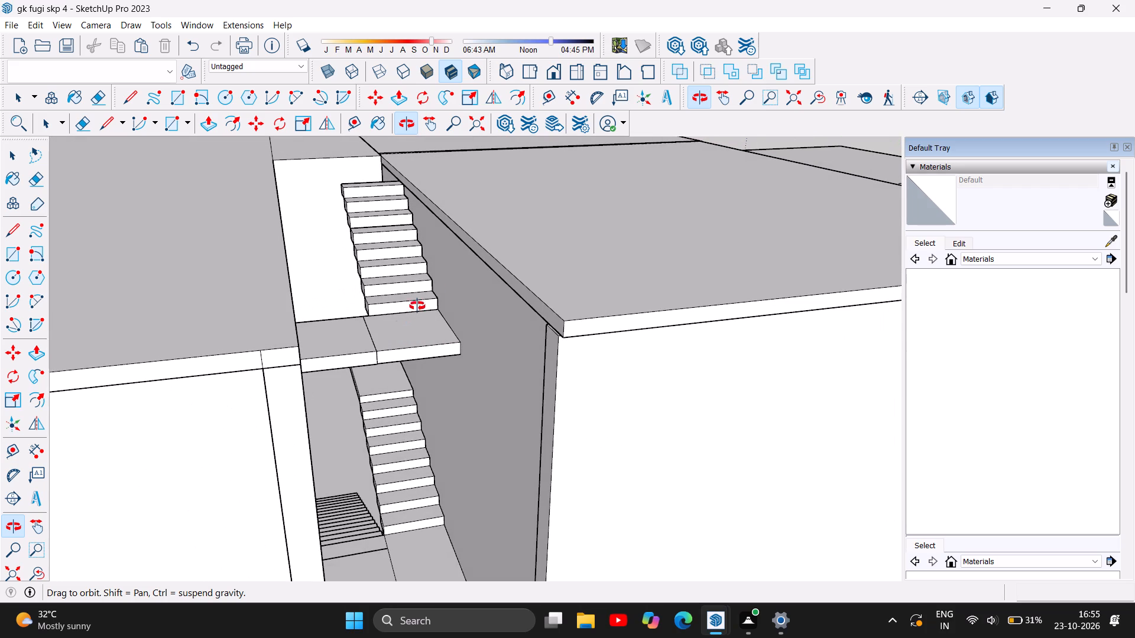
scroll(549, 323, up, 11)
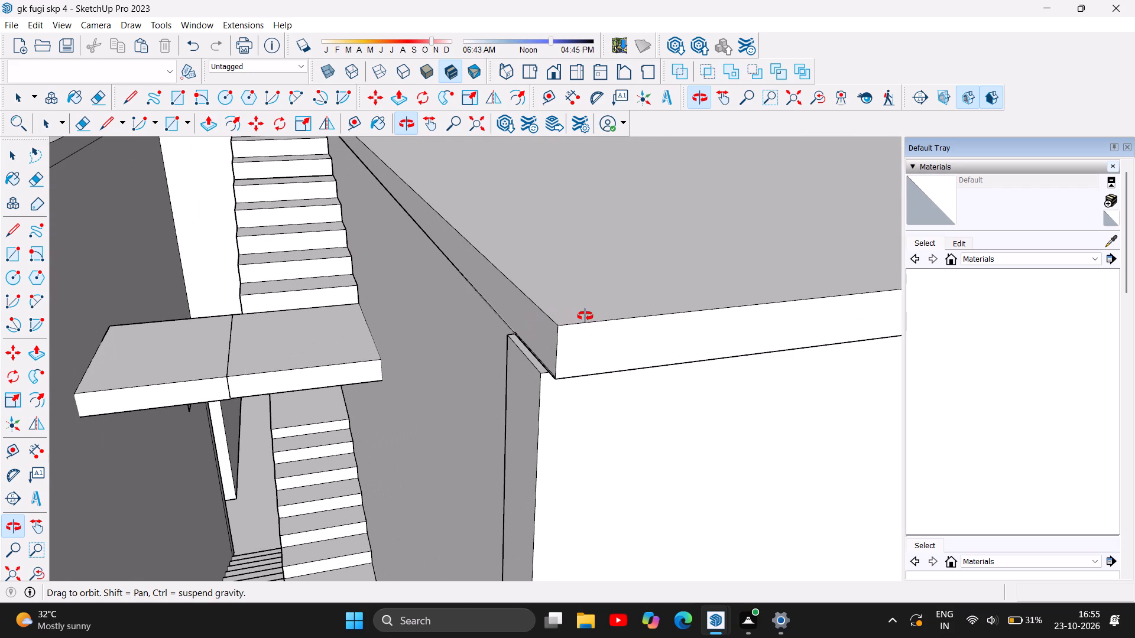
click(207, 126)
drag(597, 345, 586, 337)
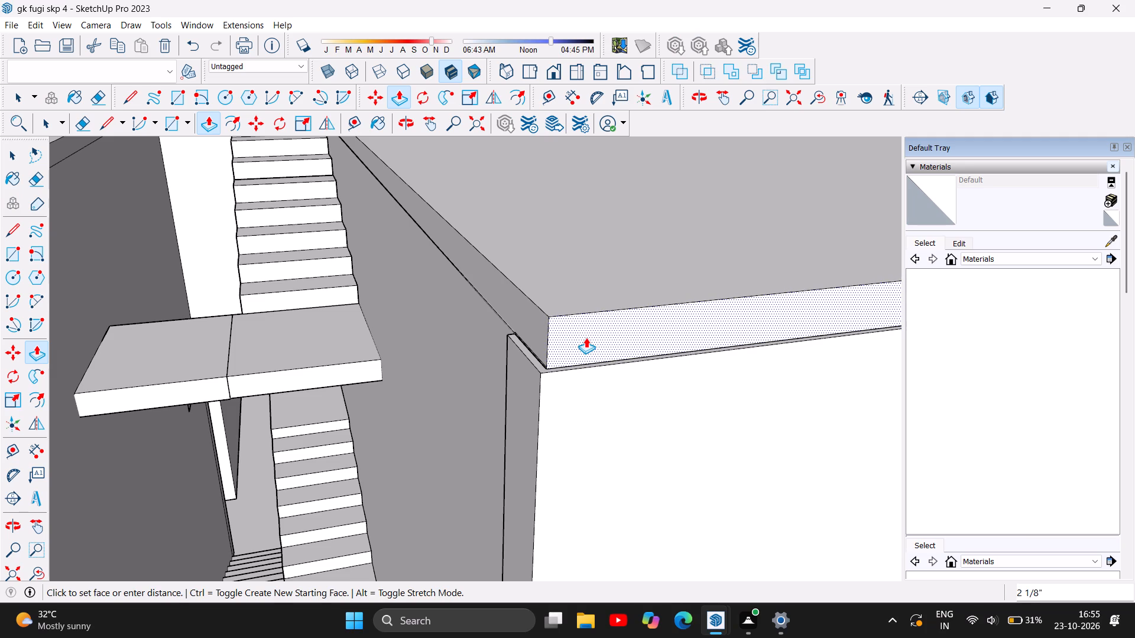
drag(586, 337, 588, 340)
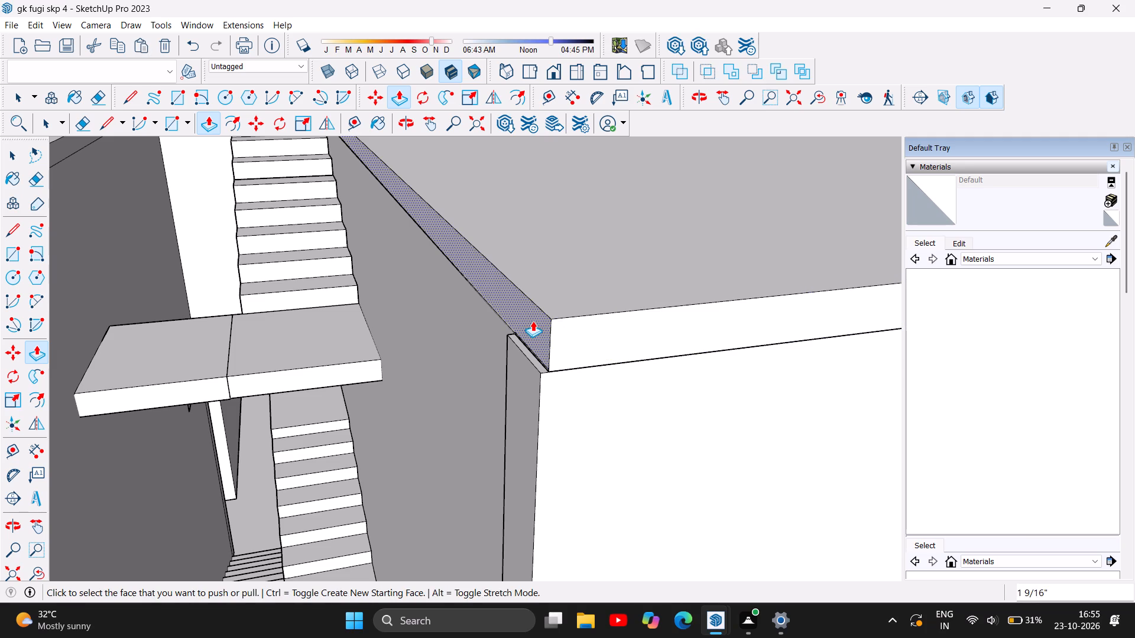
Push/Pull the rear-left roof slab's stairwell-side face, including the leftover sliver at the corner, outward about 13/16" to the wall edge.
drag(533, 321, 524, 322)
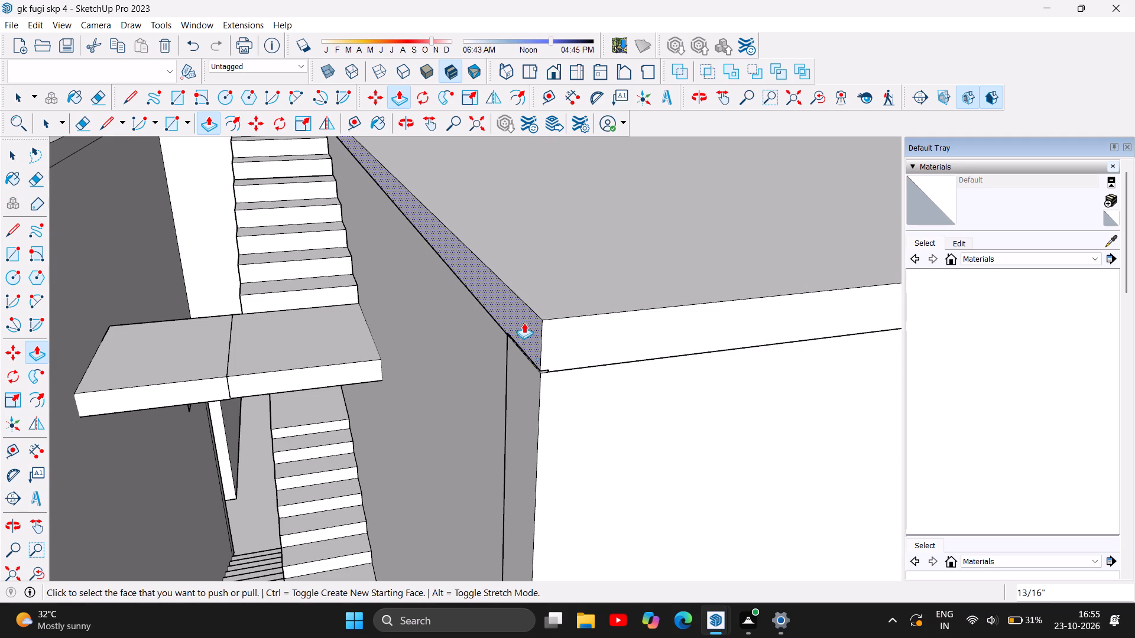
scroll(549, 356, up, 14)
scroll(534, 393, up, 7)
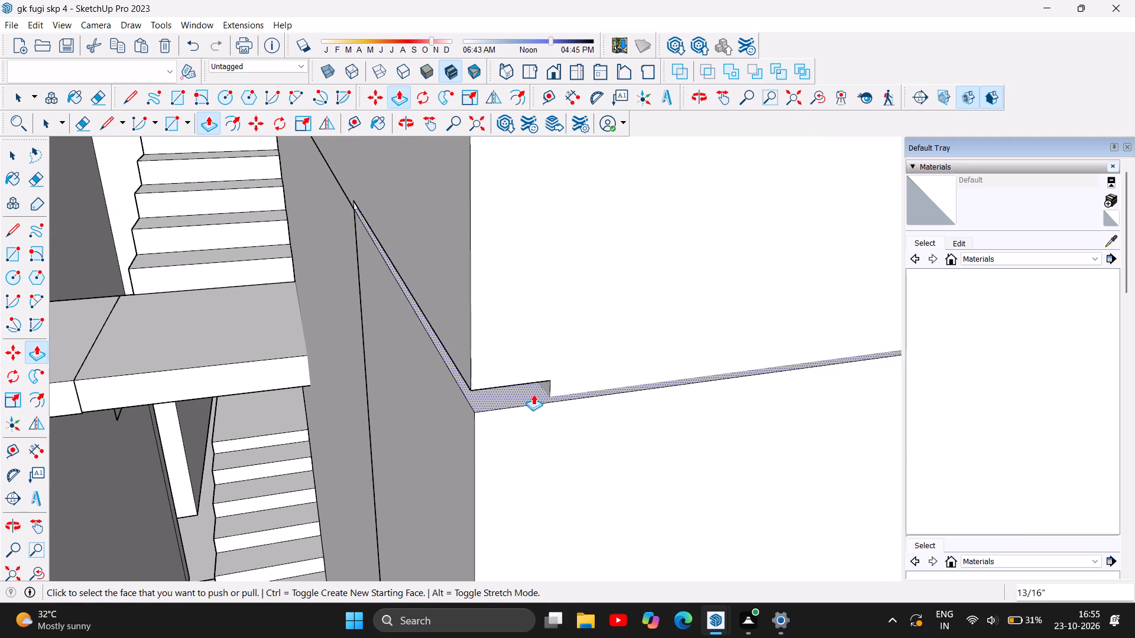
scroll(520, 396, up, 7)
drag(572, 369, 557, 370)
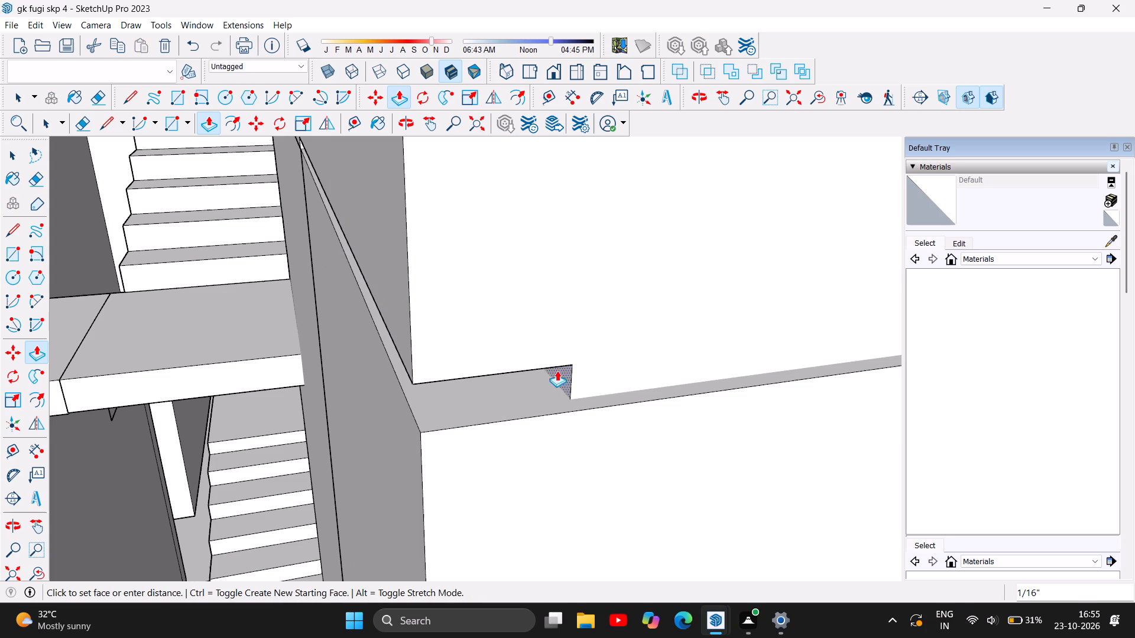
drag(557, 370, 410, 392)
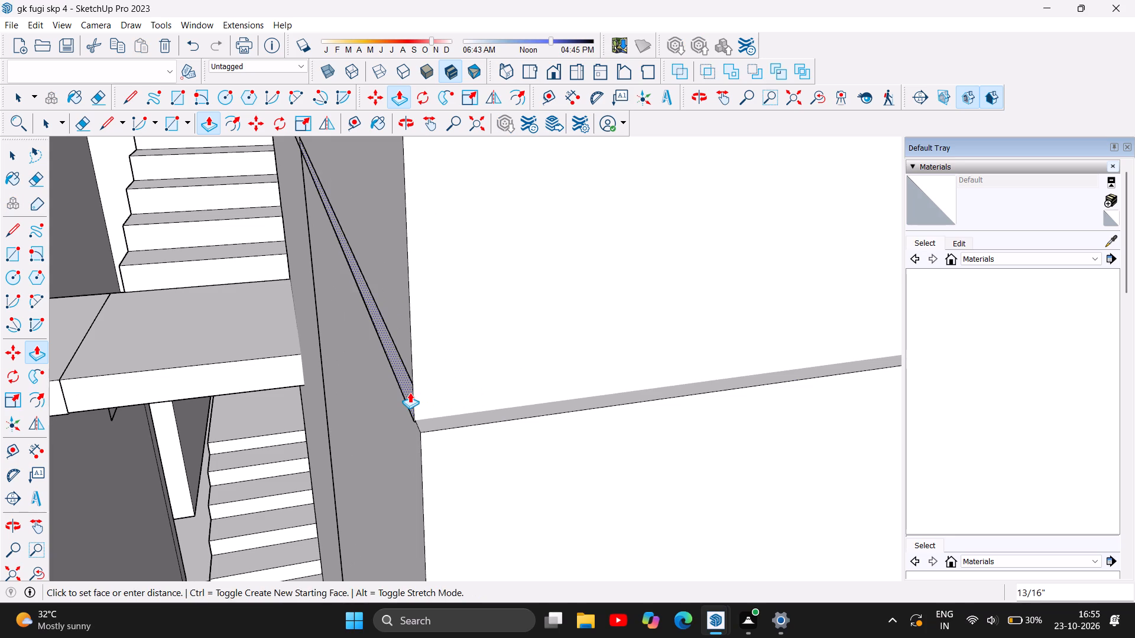
drag(410, 392, 409, 392)
Push/Pull the rear-left roof slab's end face outward about 1/8" flush with the outer wall face.
drag(477, 379, 489, 384)
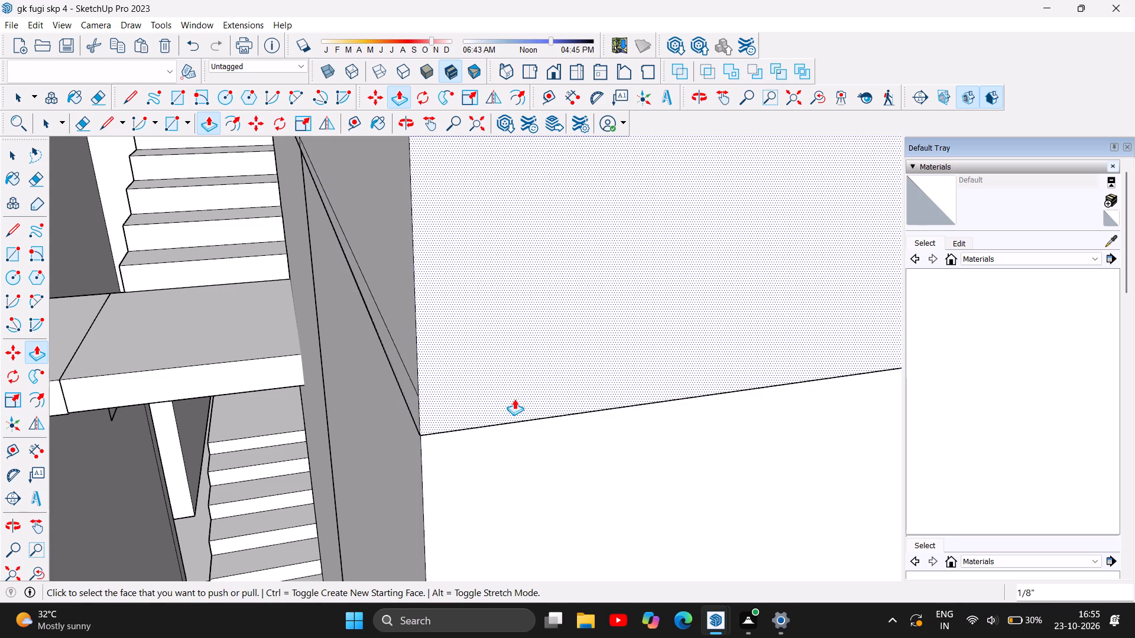
scroll(573, 420, down, 6)
scroll(542, 459, down, 14)
scroll(475, 446, down, 2)
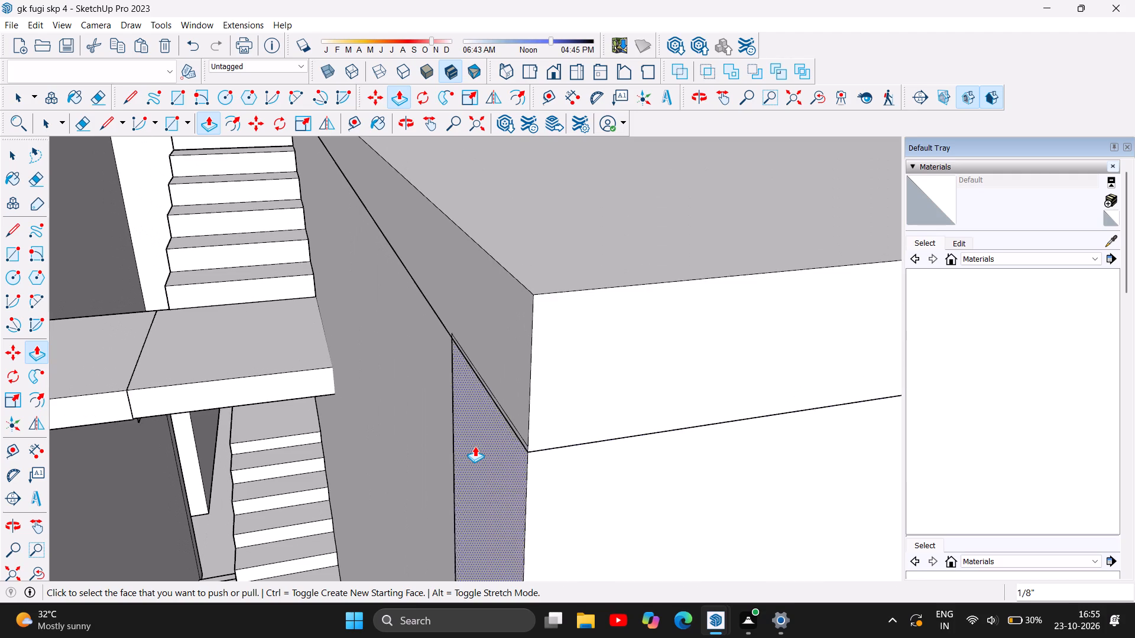
scroll(475, 446, down, 12)
scroll(356, 402, down, 6)
scroll(309, 394, down, 7)
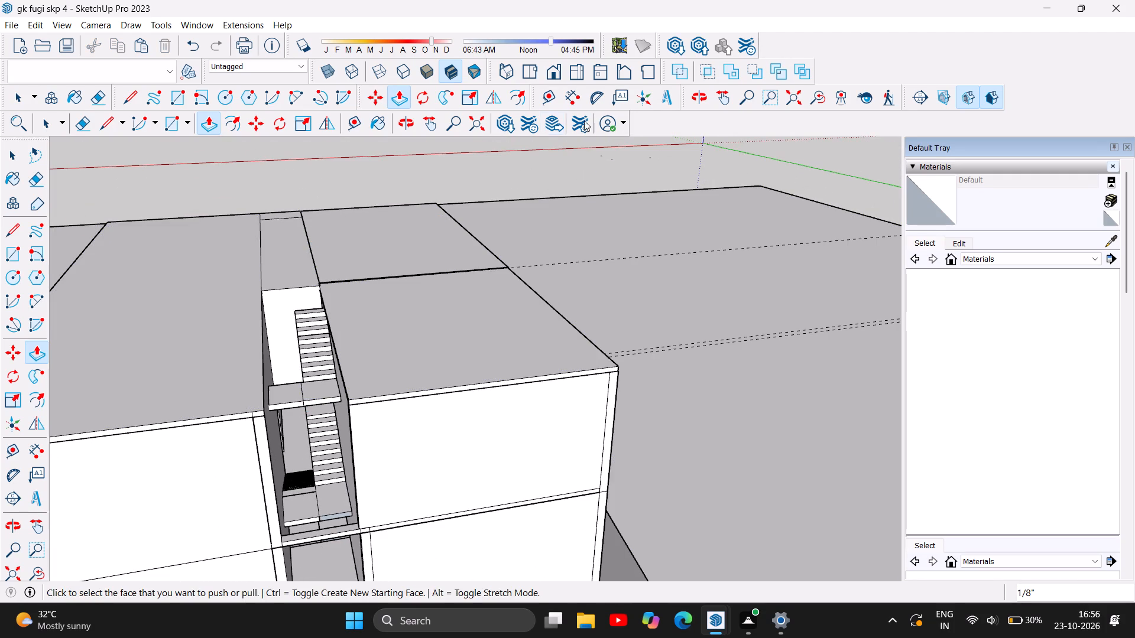
Push/Pull the top face of the front-left roof slab beside the corridor up about 3/4" level with the corridor slab.
scroll(286, 381, down, 6)
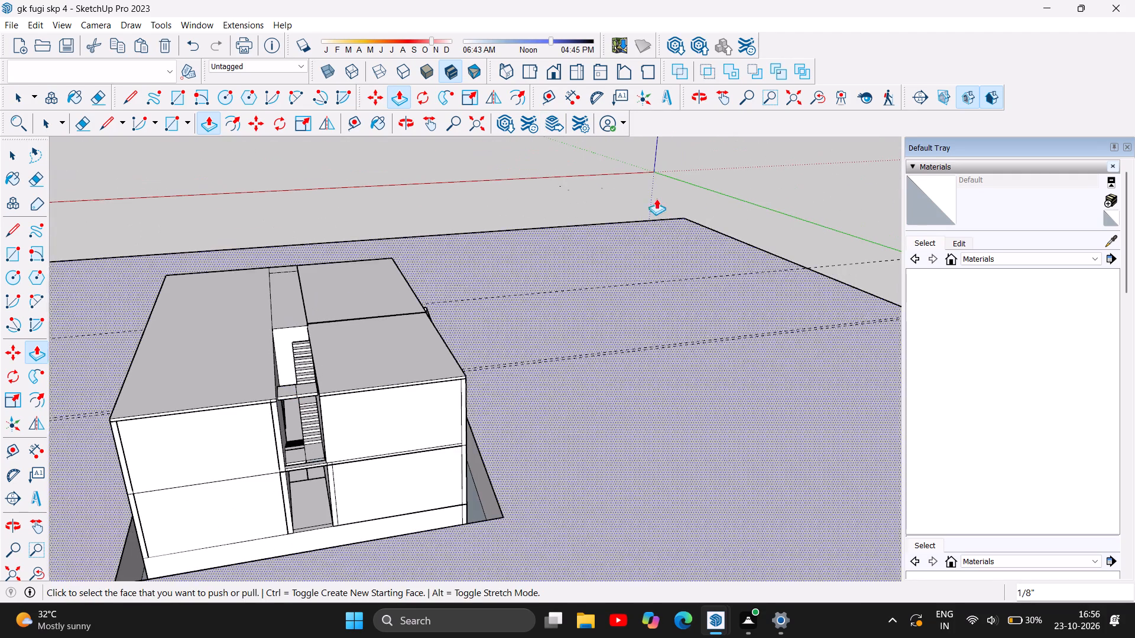
scroll(335, 300, up, 13)
scroll(276, 353, up, 6)
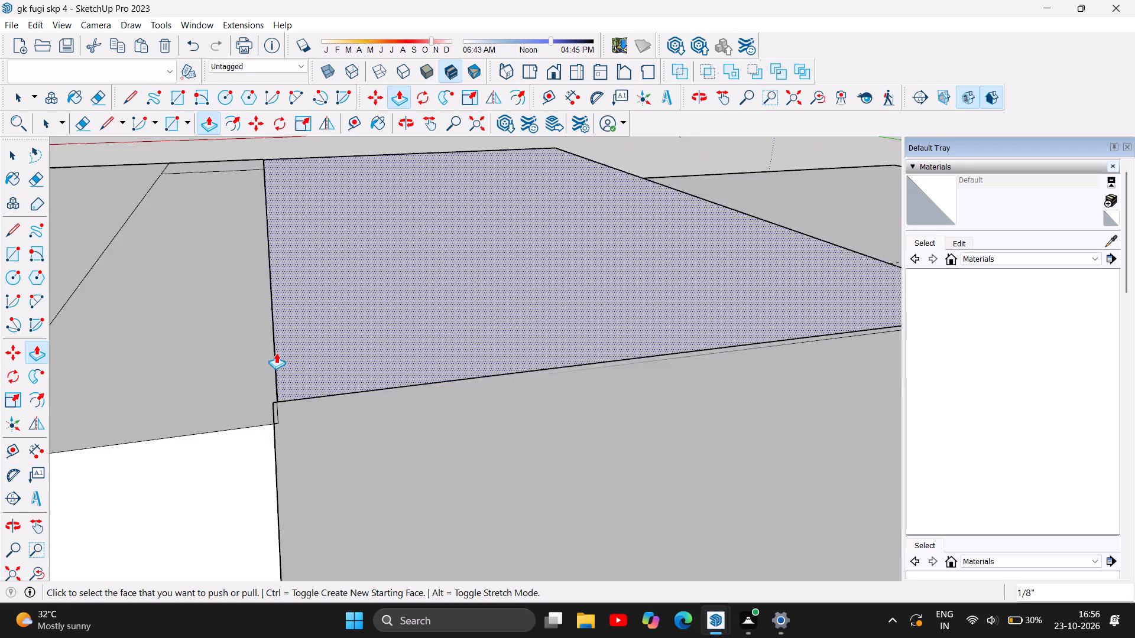
scroll(280, 388, up, 8)
scroll(330, 442, up, 7)
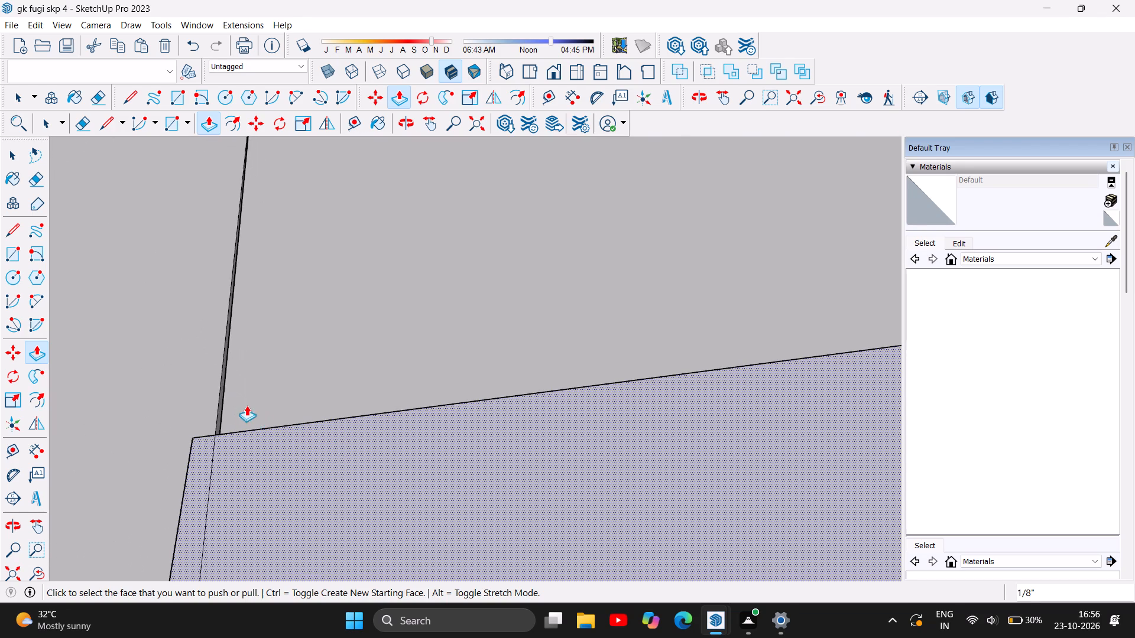
scroll(235, 396, up, 13)
drag(285, 462, 271, 451)
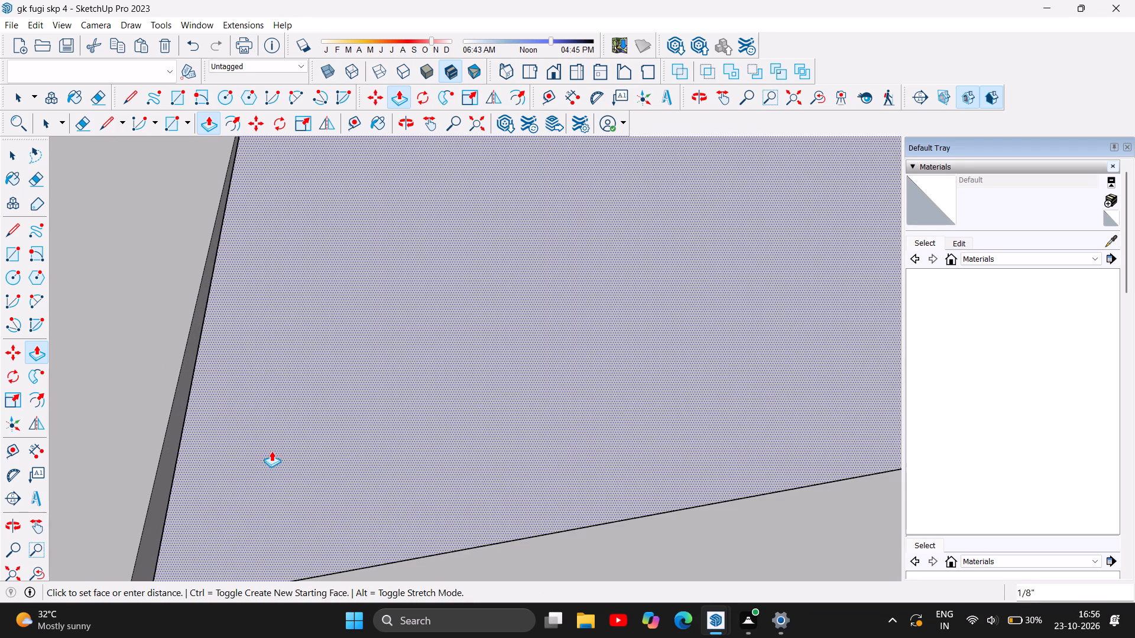
drag(271, 451, 192, 425)
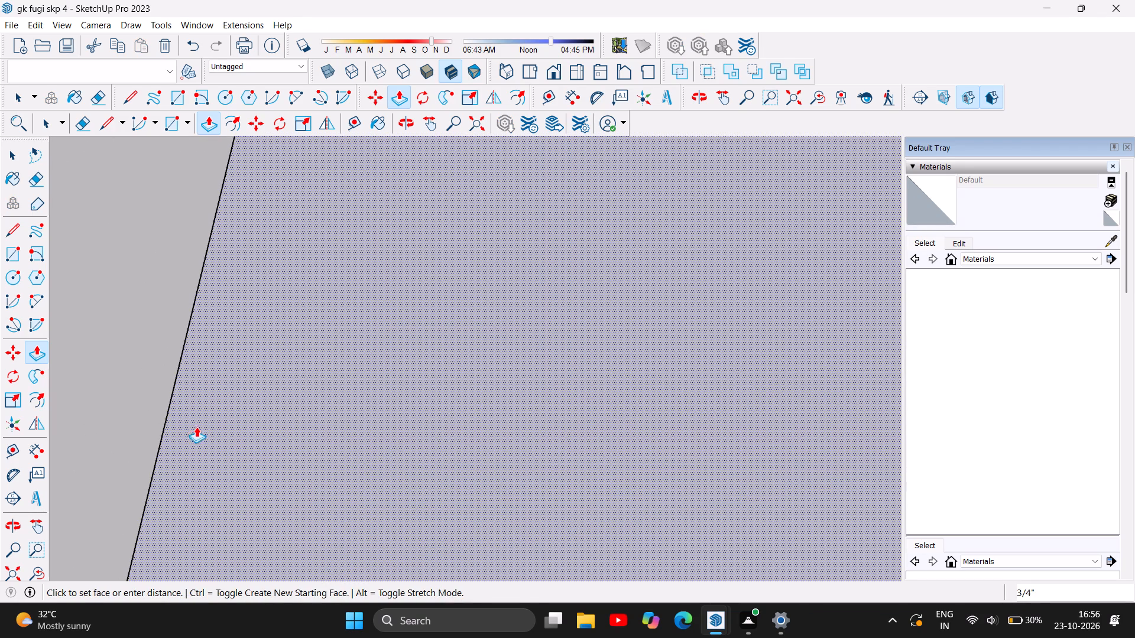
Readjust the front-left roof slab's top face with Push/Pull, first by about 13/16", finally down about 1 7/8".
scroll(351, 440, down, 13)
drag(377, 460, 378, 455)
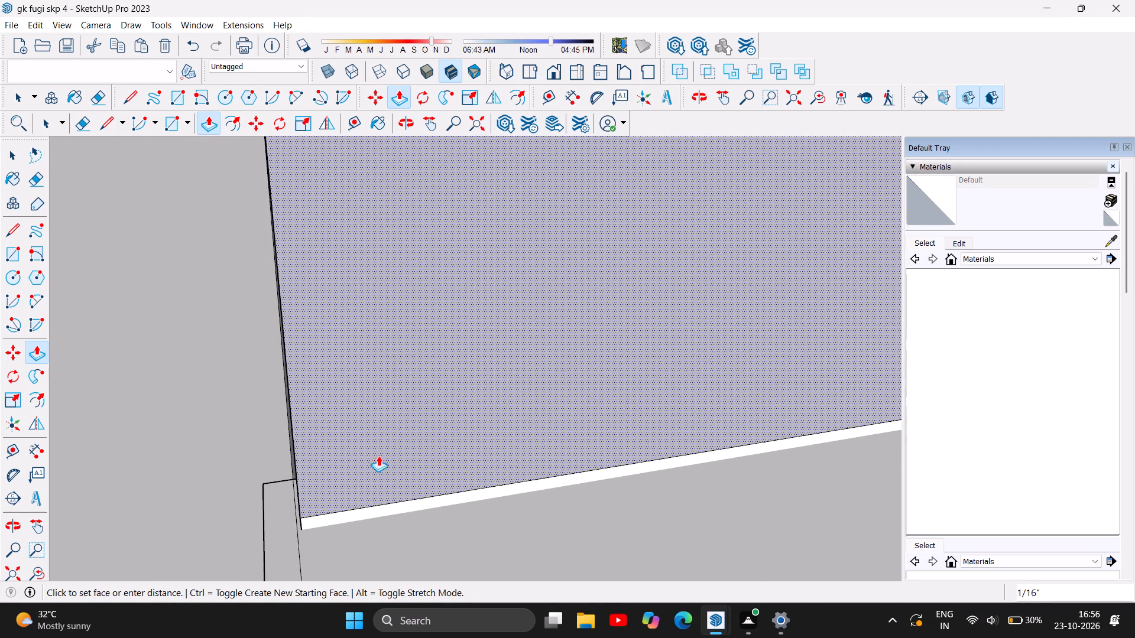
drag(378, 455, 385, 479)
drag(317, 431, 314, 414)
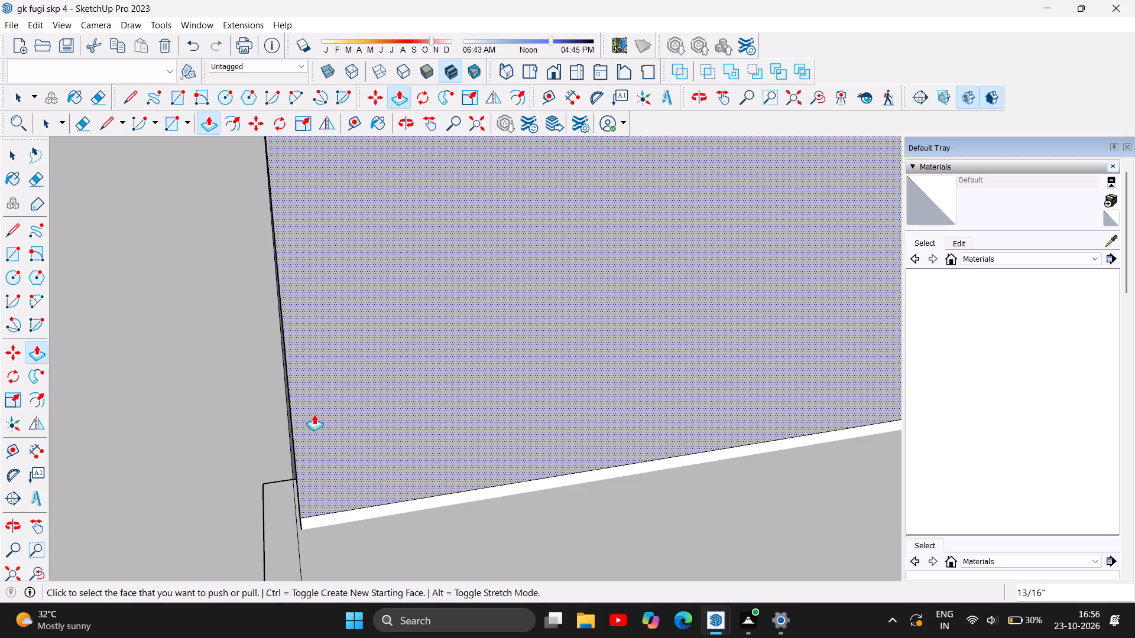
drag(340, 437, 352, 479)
Inspect the roof and corridor slabs from the open side of the building, comparing their heights and edges.
scroll(319, 455, down, 6)
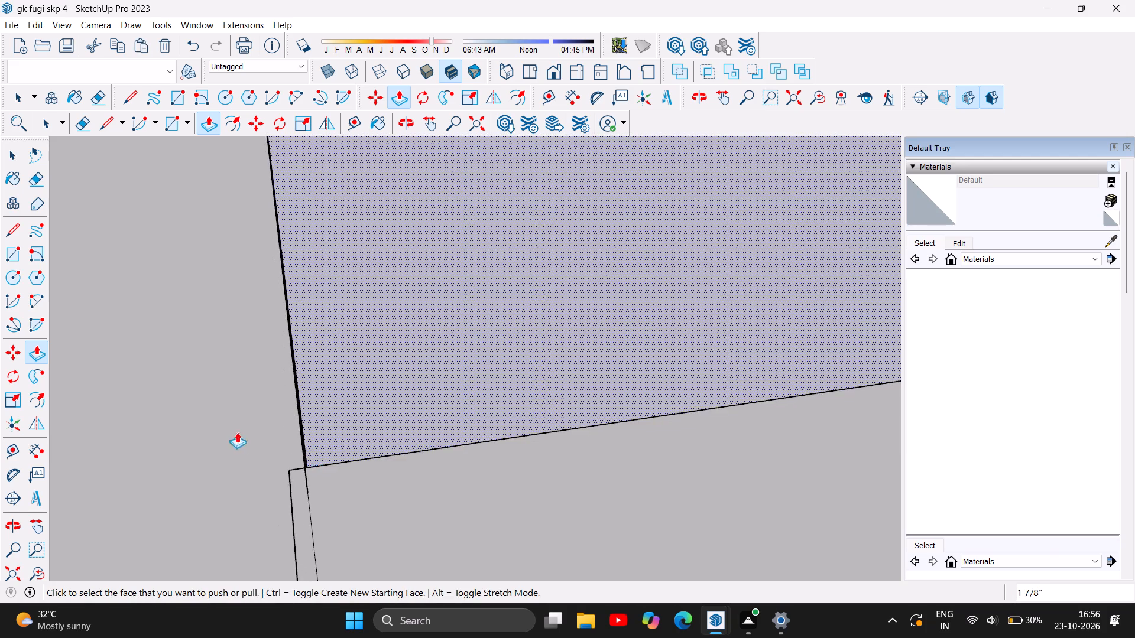
scroll(220, 442, down, 7)
scroll(281, 491, down, 8)
scroll(227, 463, down, 16)
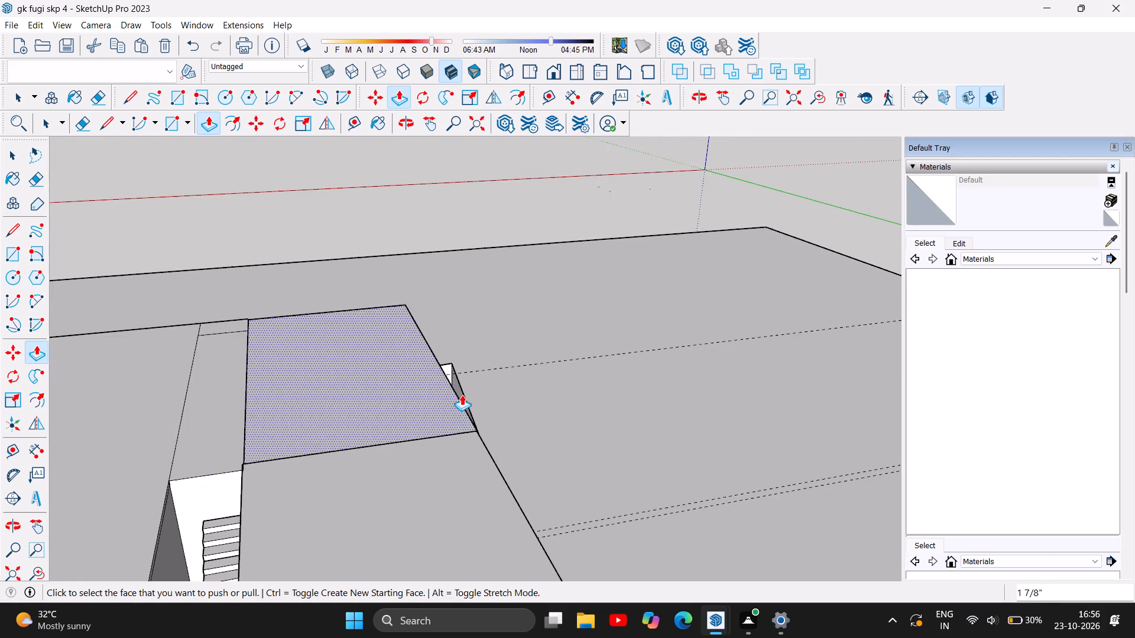
scroll(461, 395, down, 6)
scroll(504, 207, down, 6)
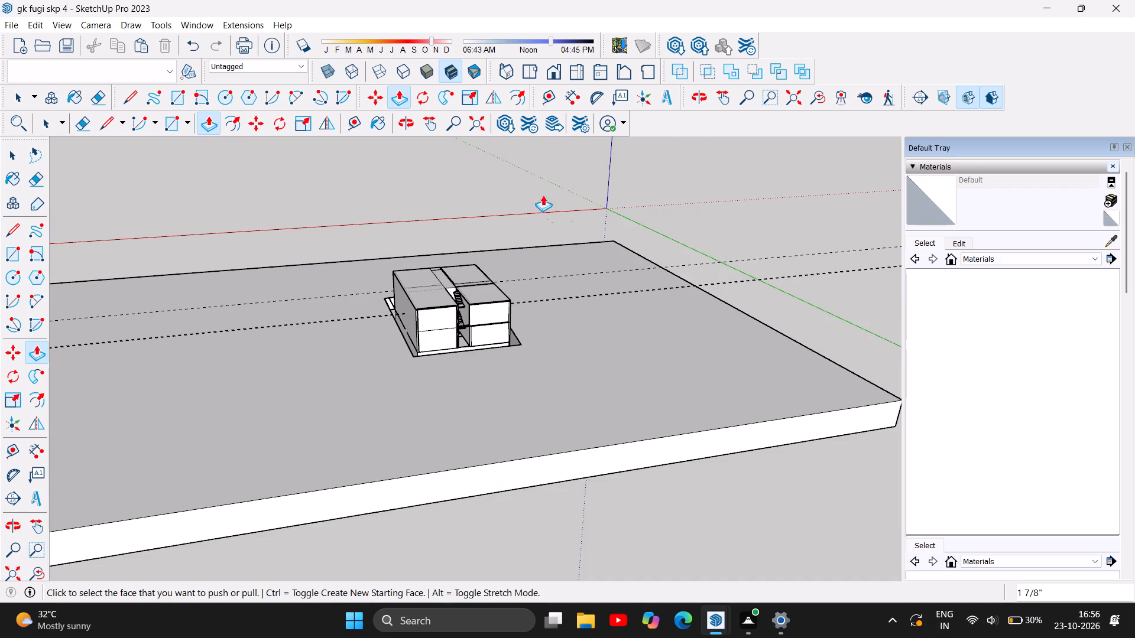
click(408, 121)
drag(388, 243, 469, 259)
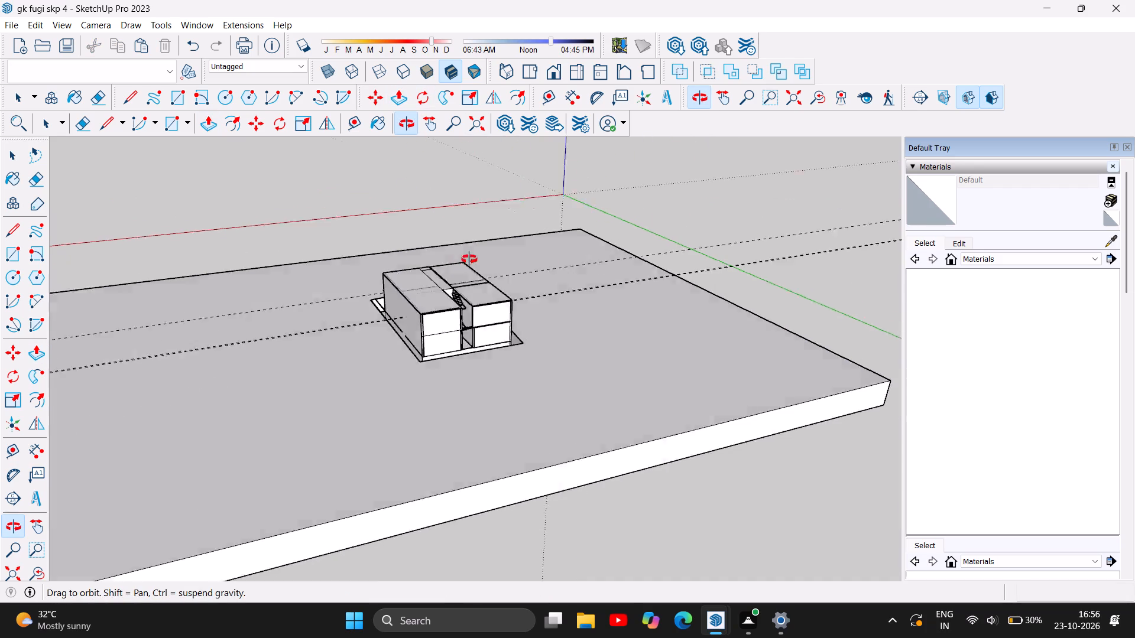
drag(469, 259, 685, 255)
drag(194, 356, 595, 250)
drag(354, 317, 500, 387)
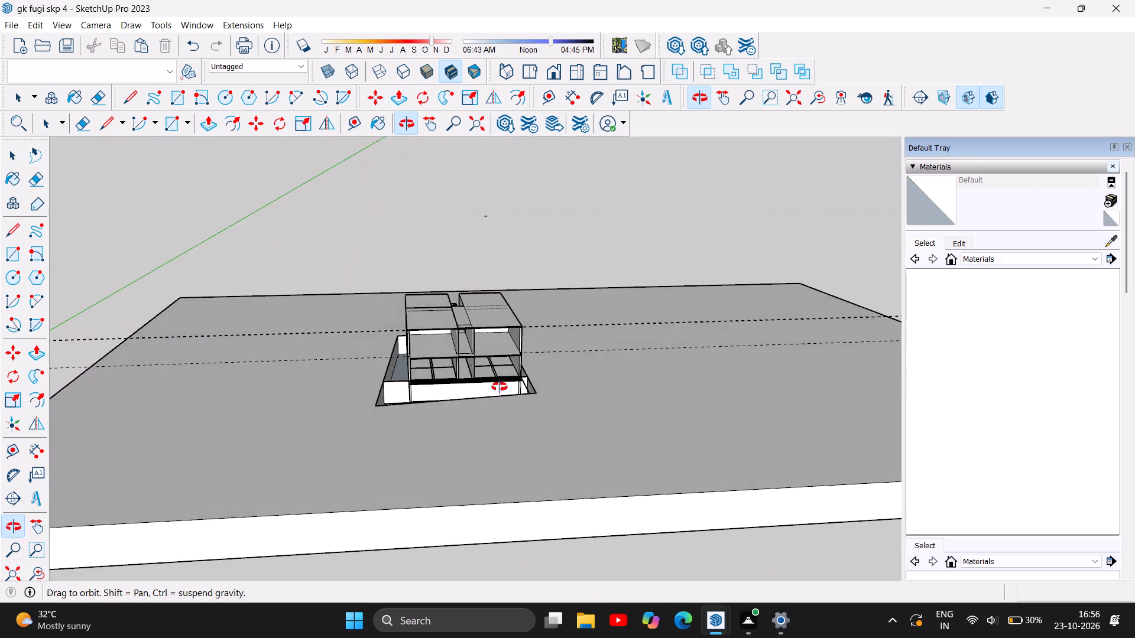
drag(500, 387, 472, 326)
scroll(472, 326, up, 2)
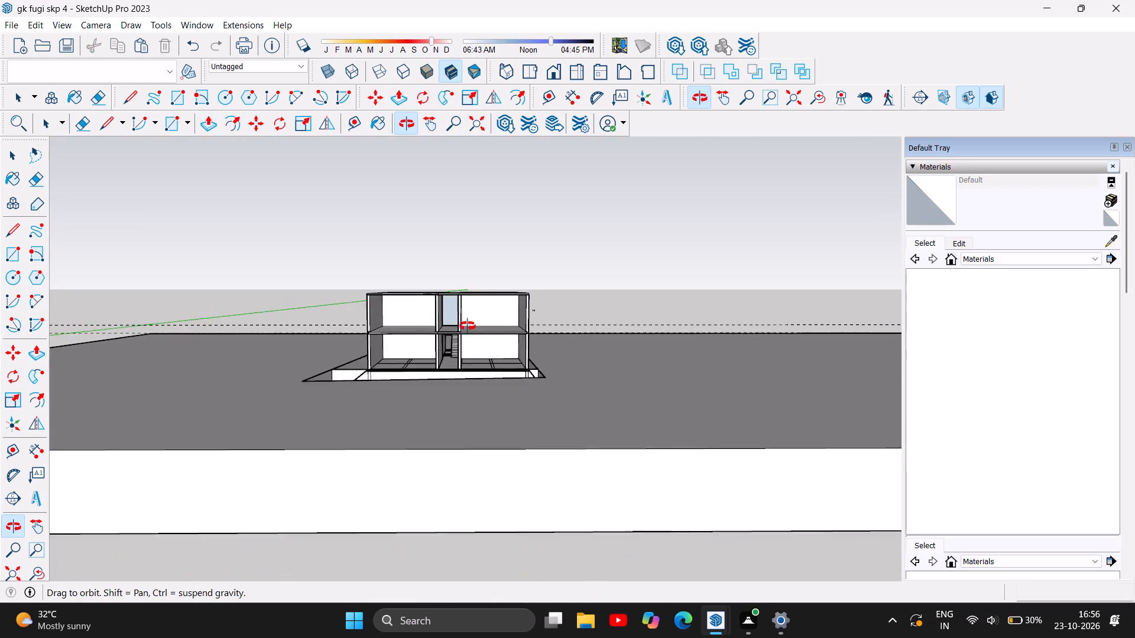
scroll(468, 326, up, 3)
scroll(403, 311, up, 5)
scroll(460, 344, up, 4)
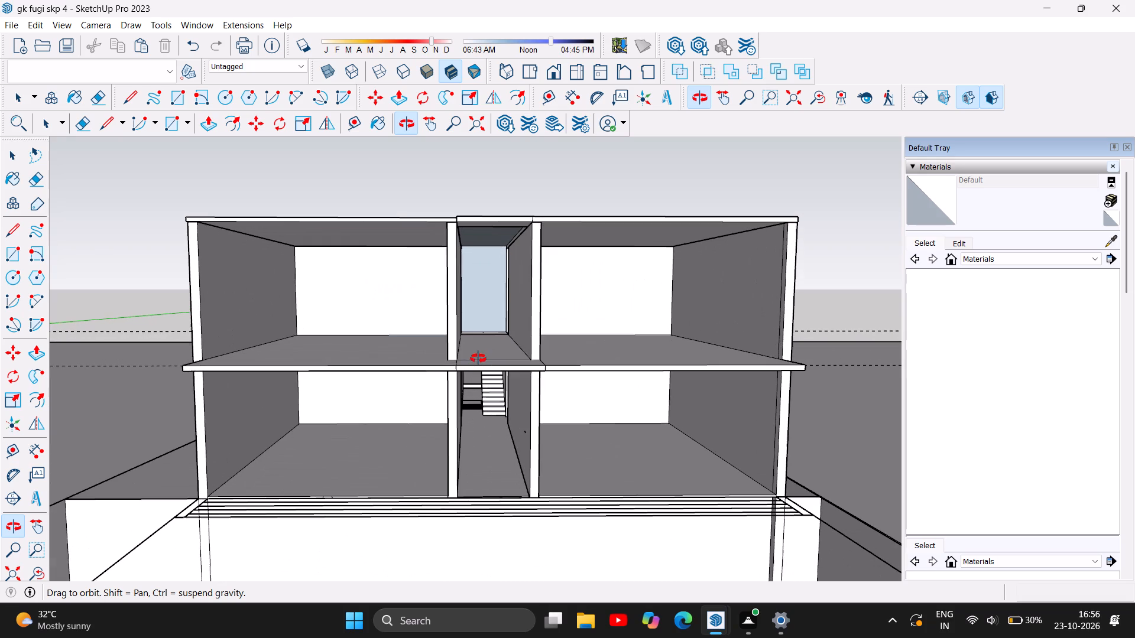
scroll(510, 209, up, 2)
scroll(503, 217, down, 1)
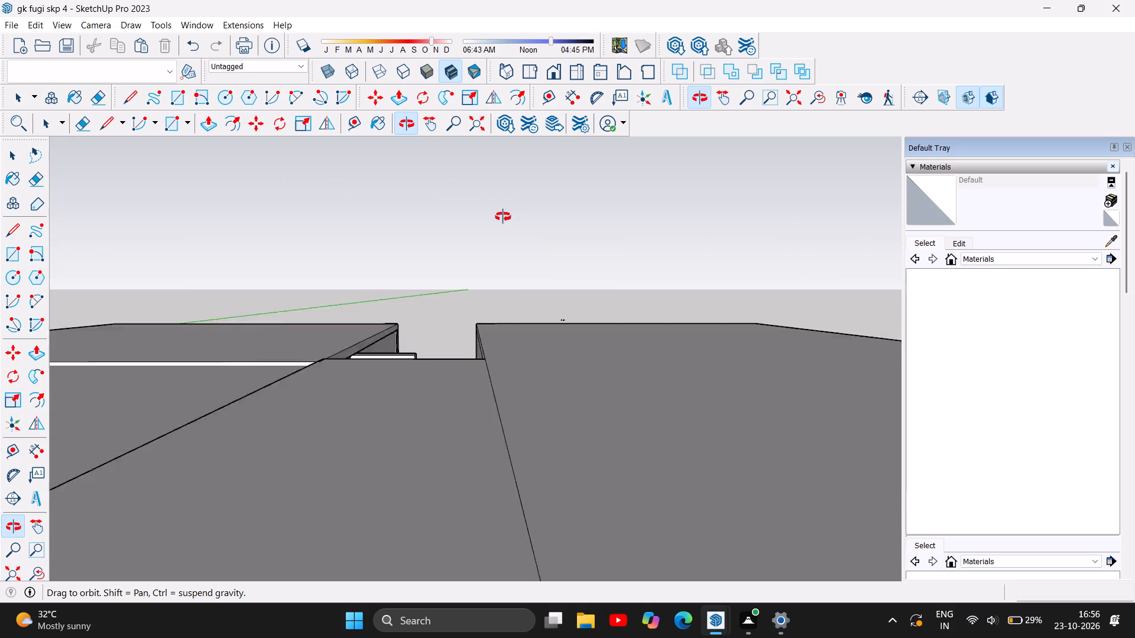
scroll(503, 217, down, 2)
scroll(490, 217, up, 2)
scroll(481, 246, down, 1)
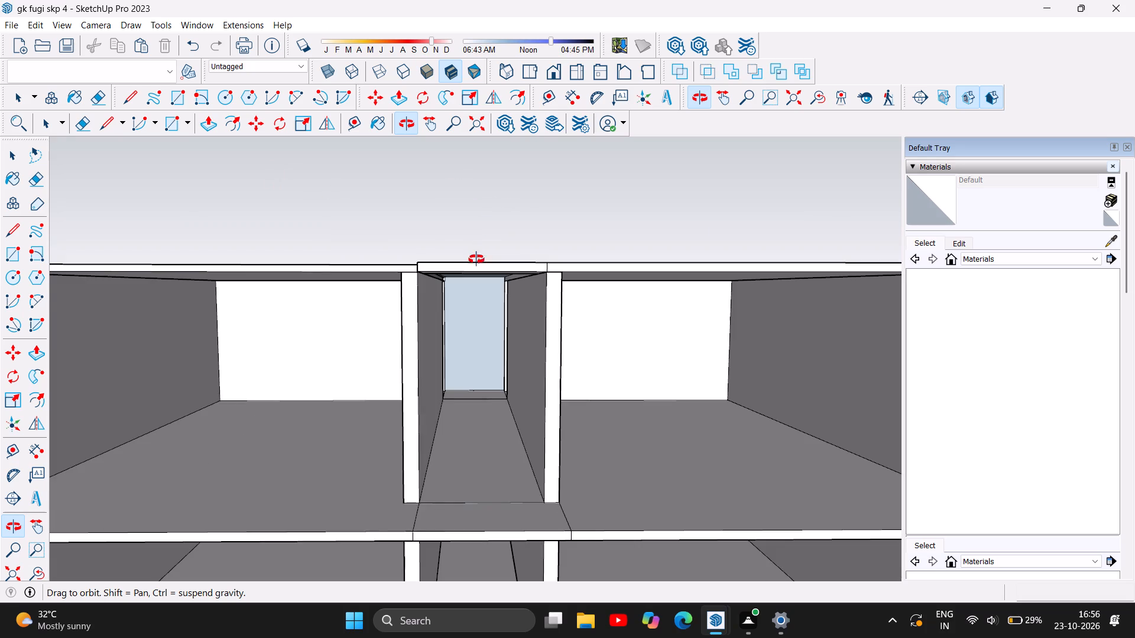
drag(471, 250, 471, 320)
scroll(470, 258, down, 3)
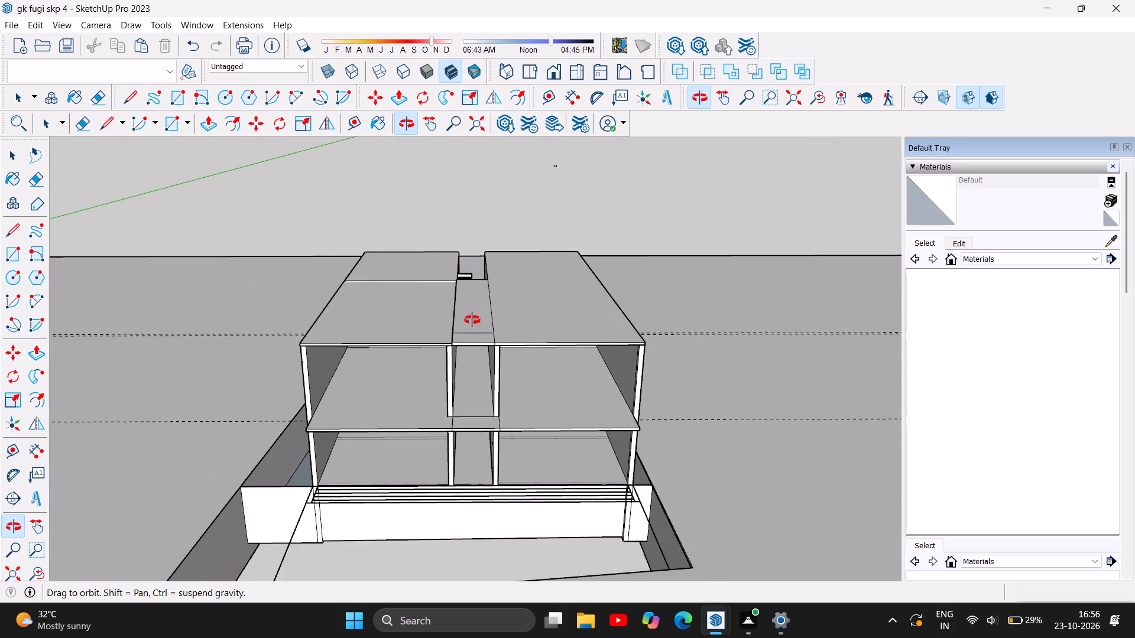
Push/Pull the front-left roof slab's top face up about 1 7/16" level with the corridor slab's top.
scroll(466, 341, up, 10)
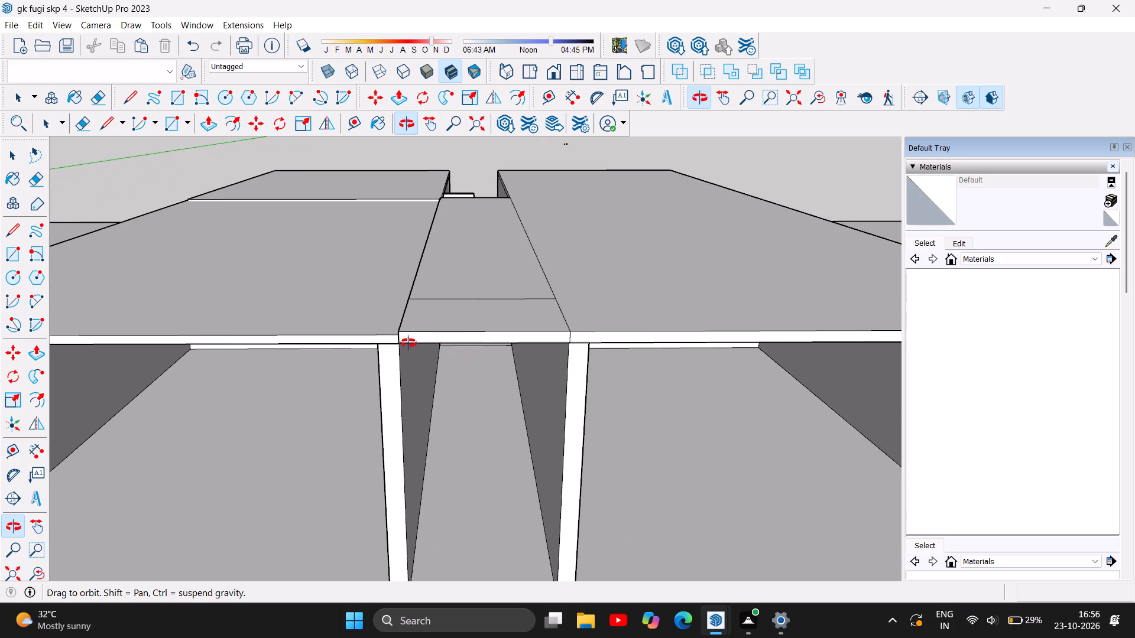
scroll(378, 347, up, 10)
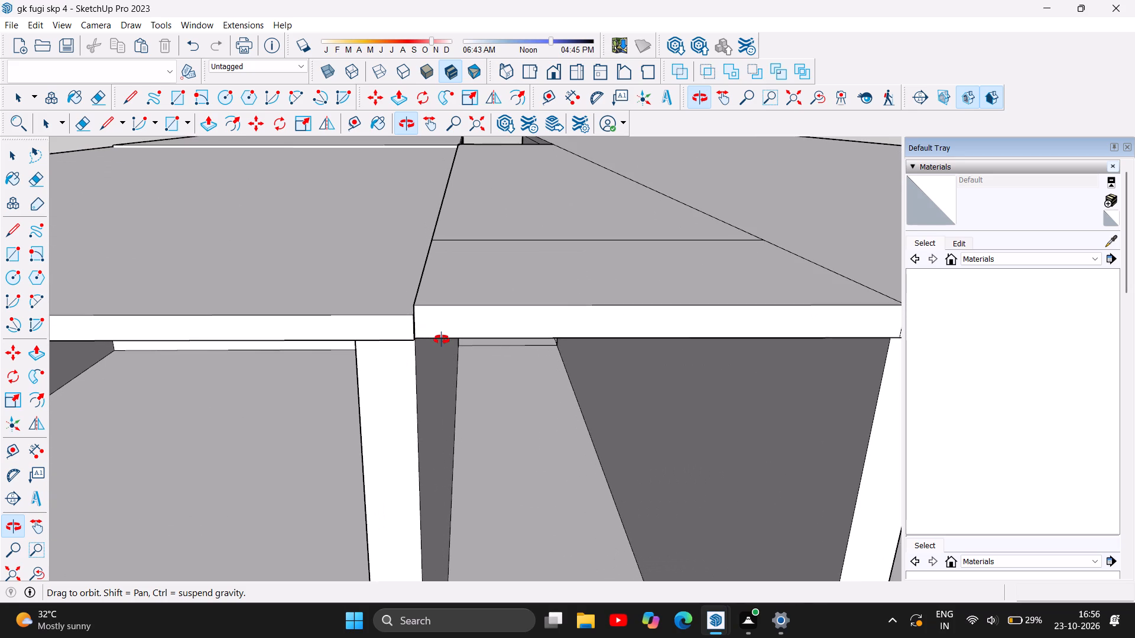
scroll(442, 340, up, 5)
scroll(440, 290, up, 2)
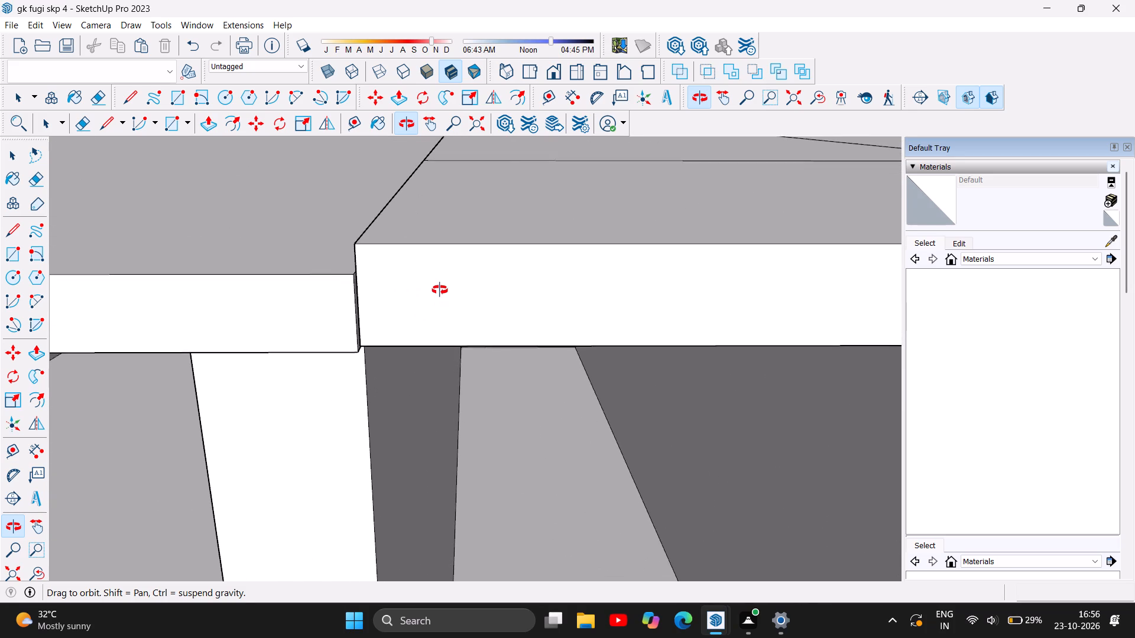
scroll(440, 290, up, 1)
drag(324, 328, 384, 281)
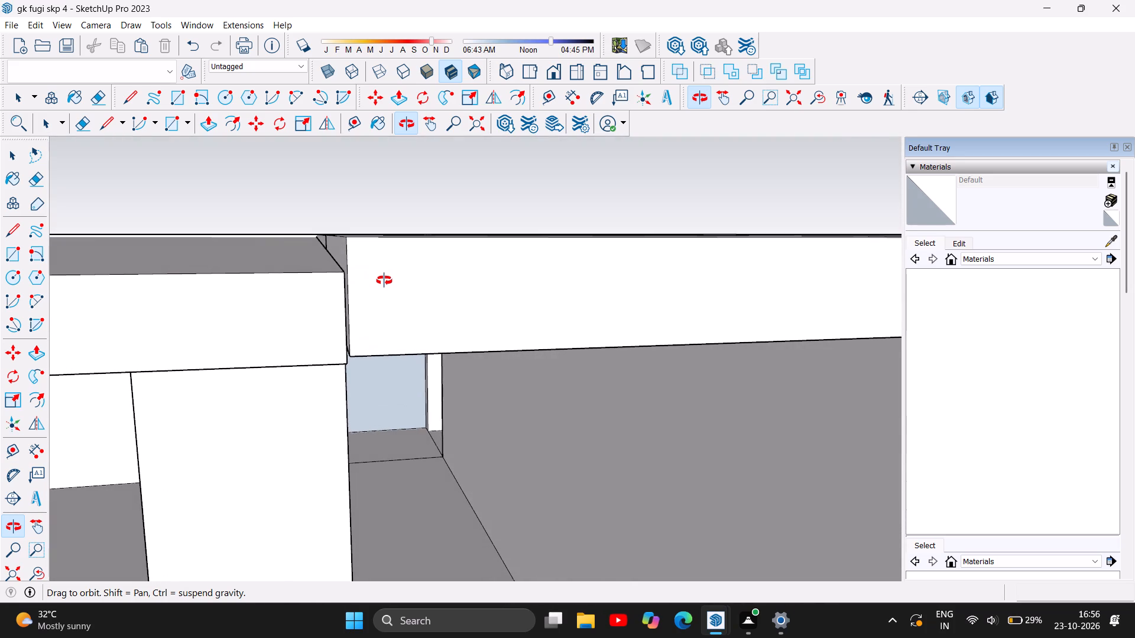
drag(384, 281, 365, 301)
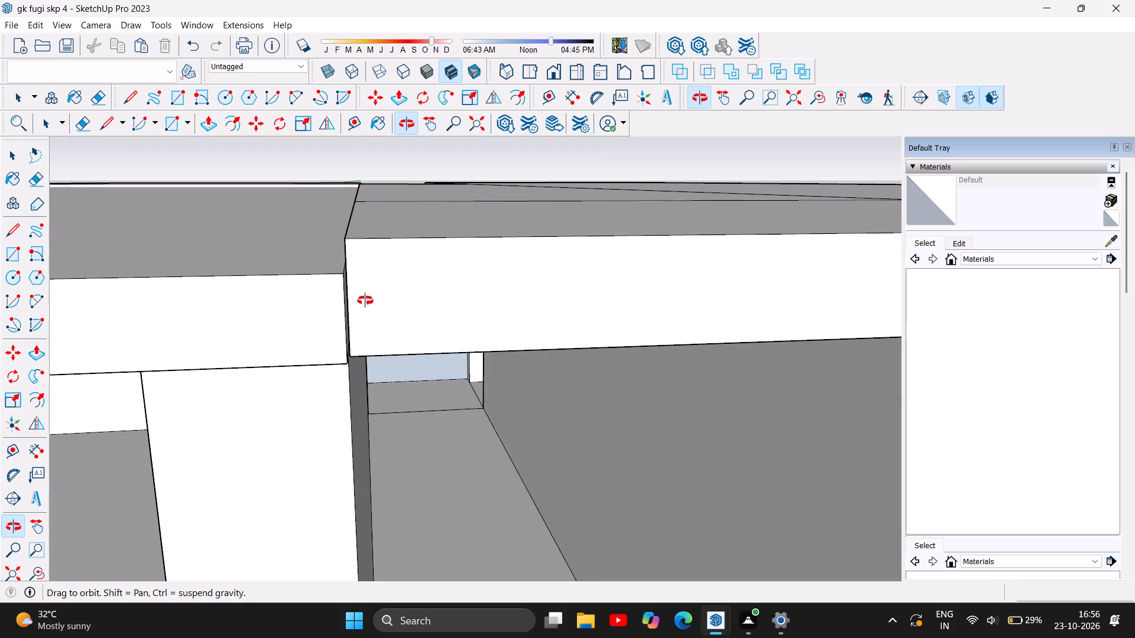
drag(365, 301, 411, 297)
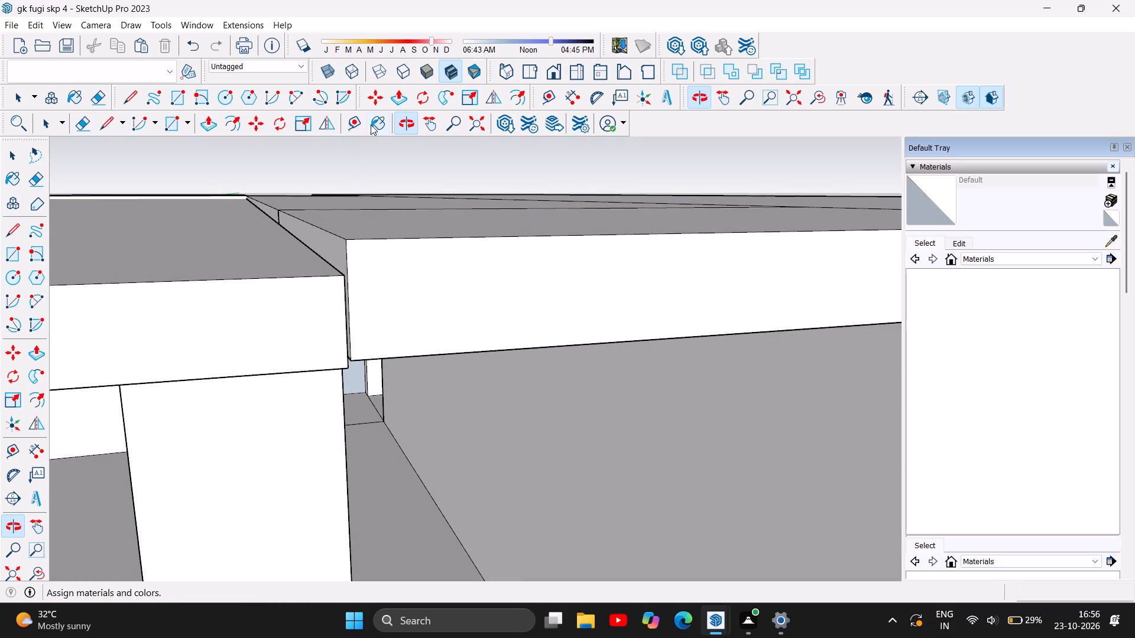
click(212, 123)
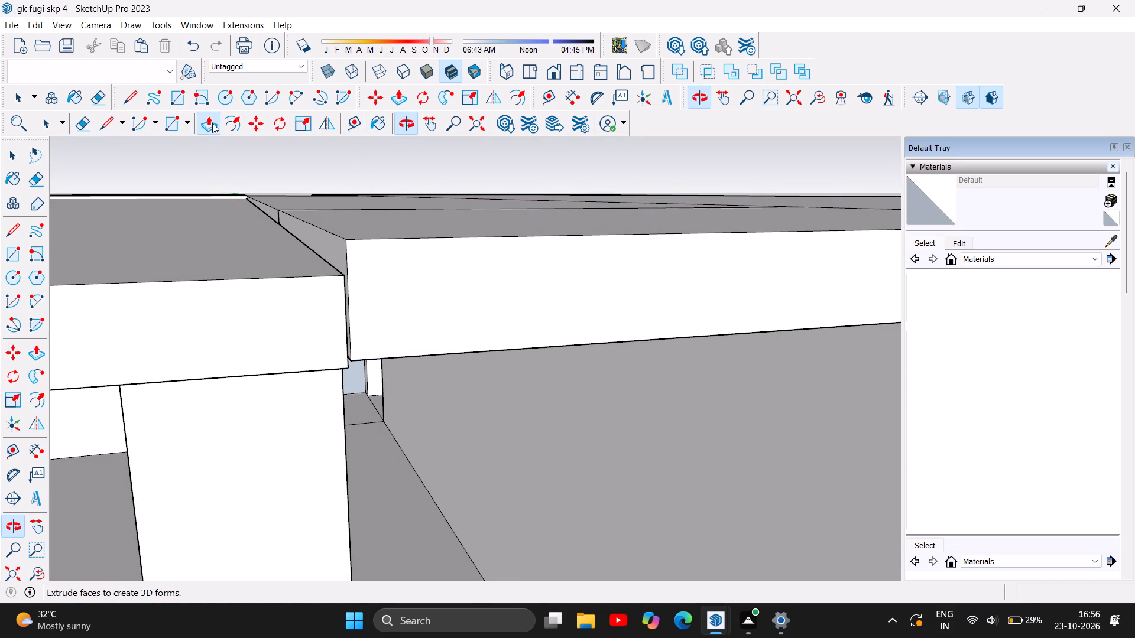
drag(222, 243, 296, 213)
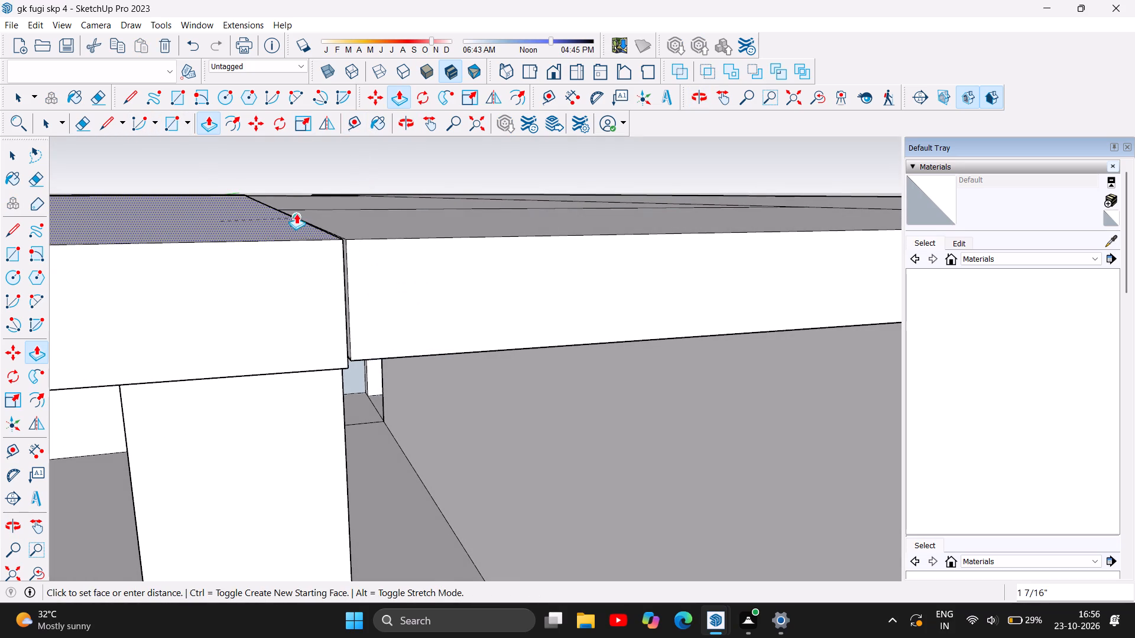
drag(296, 213, 358, 232)
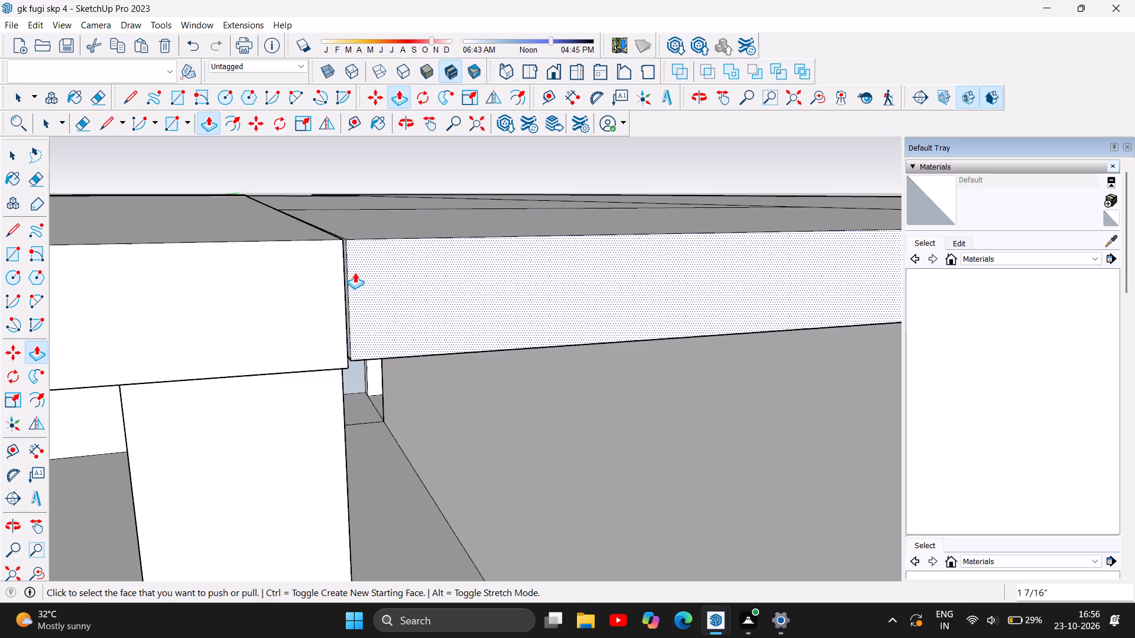
Push/Pull the front-left roof slab's end face inward about 1 7/16" at the corridor corner, exposing the corridor slab's side.
scroll(344, 261, up, 10)
drag(318, 262, 339, 267)
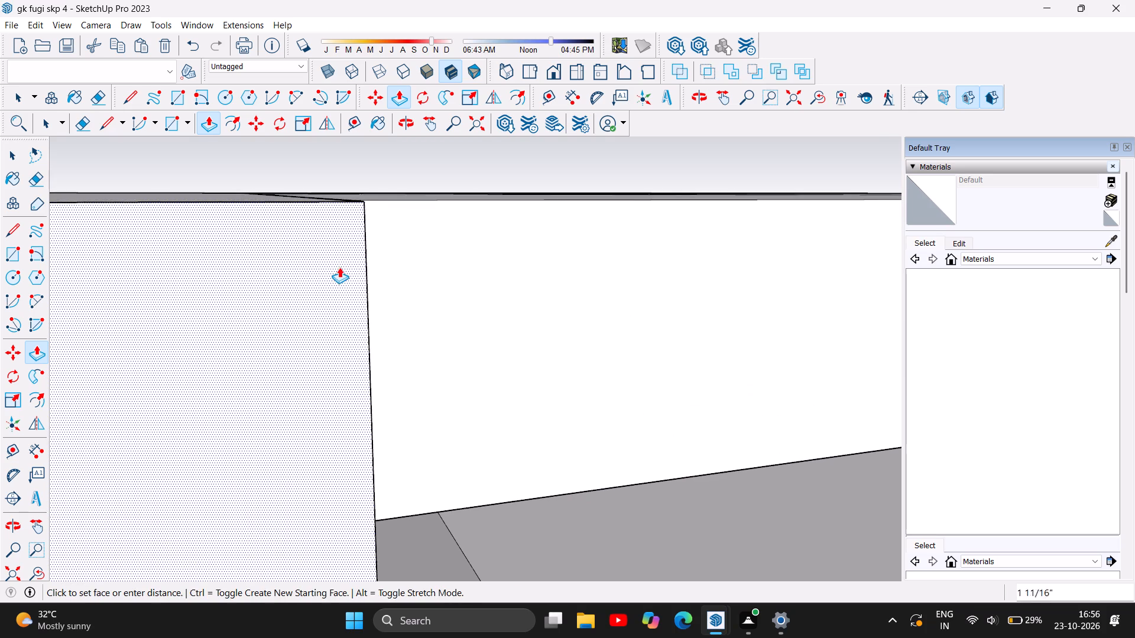
drag(339, 267, 322, 203)
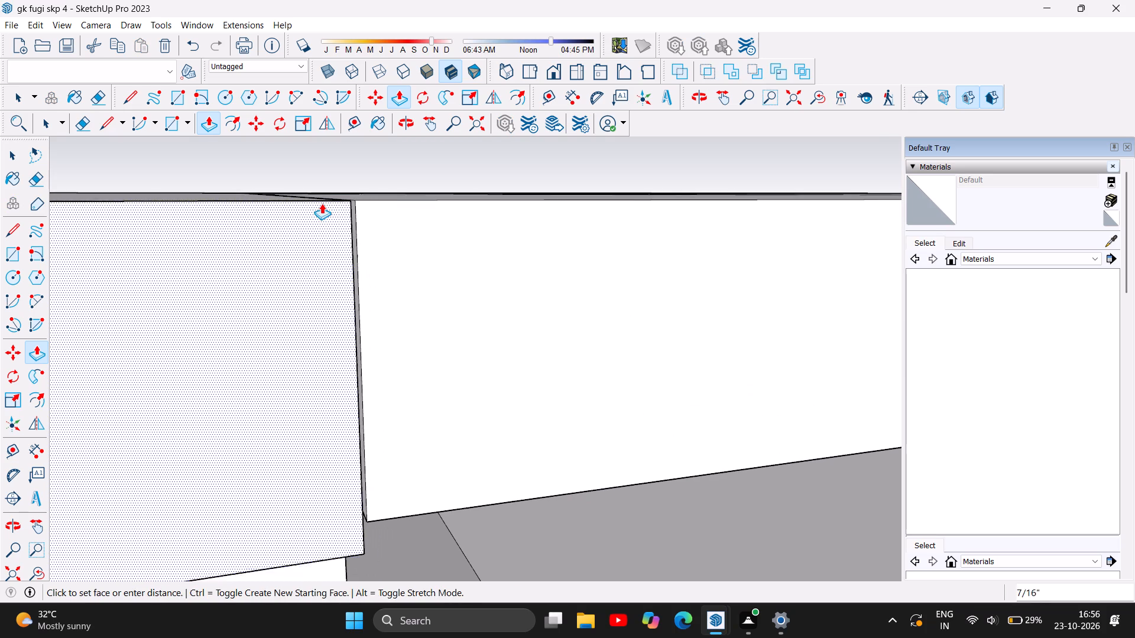
drag(322, 203, 313, 202)
Push/Pull the corridor slab's narrow exposed side face about 5/16" toward the front-left slab.
scroll(341, 322, up, 6)
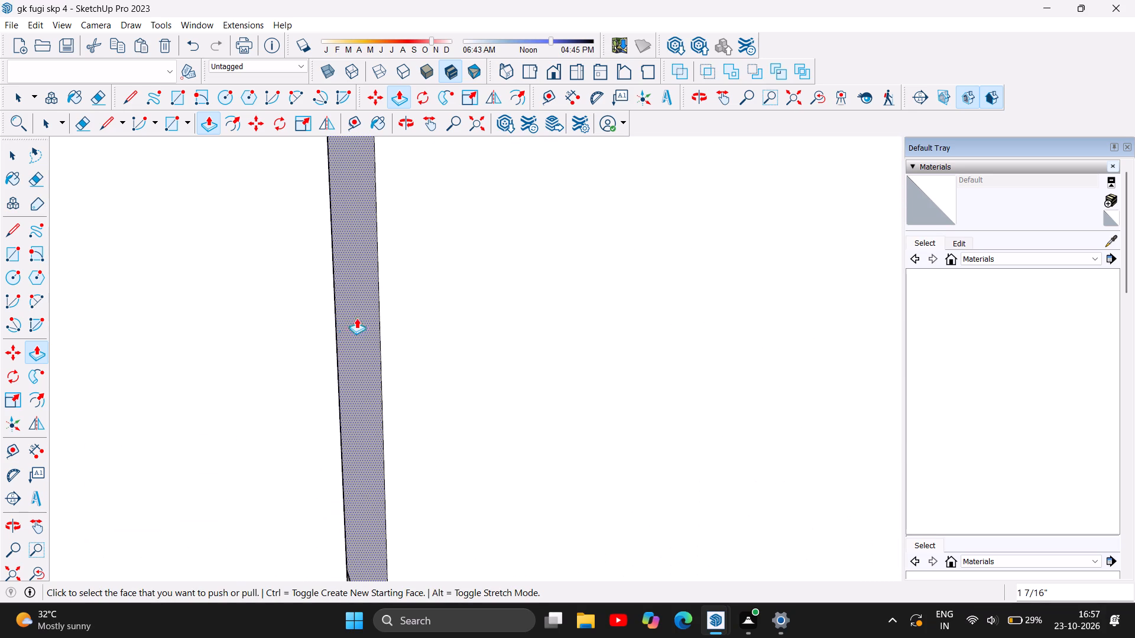
drag(364, 317, 325, 317)
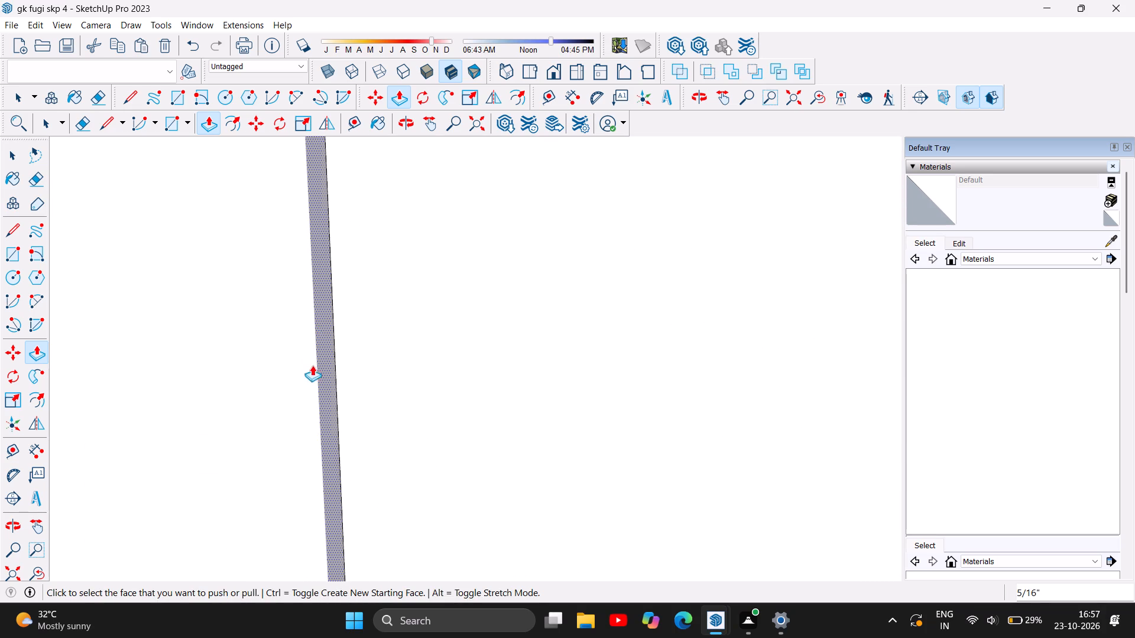
Push/Pull the front-left roof slab's end face outward about 1 7/16" flush with the corridor slab's end.
scroll(313, 373, down, 13)
scroll(310, 320, up, 1)
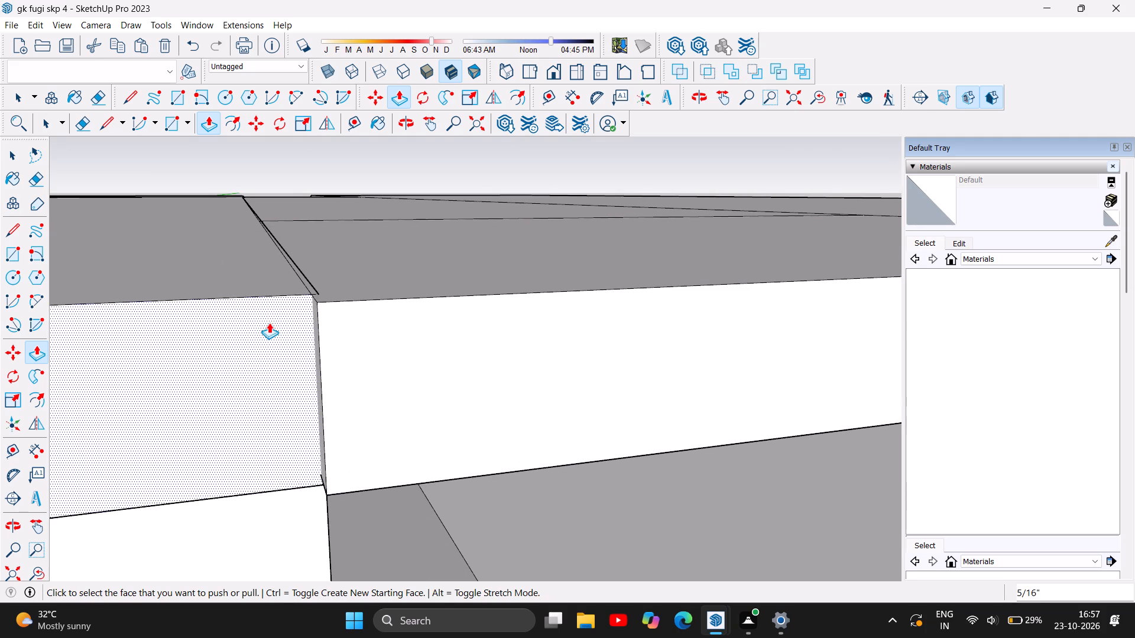
drag(269, 323, 319, 300)
scroll(299, 452, down, 14)
scroll(208, 457, down, 7)
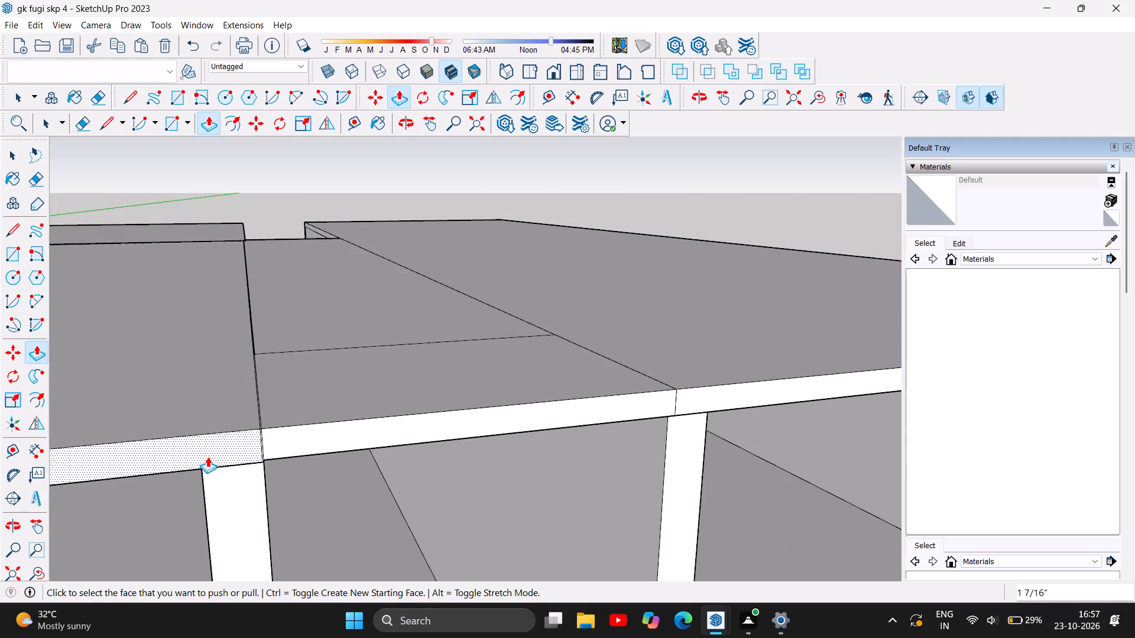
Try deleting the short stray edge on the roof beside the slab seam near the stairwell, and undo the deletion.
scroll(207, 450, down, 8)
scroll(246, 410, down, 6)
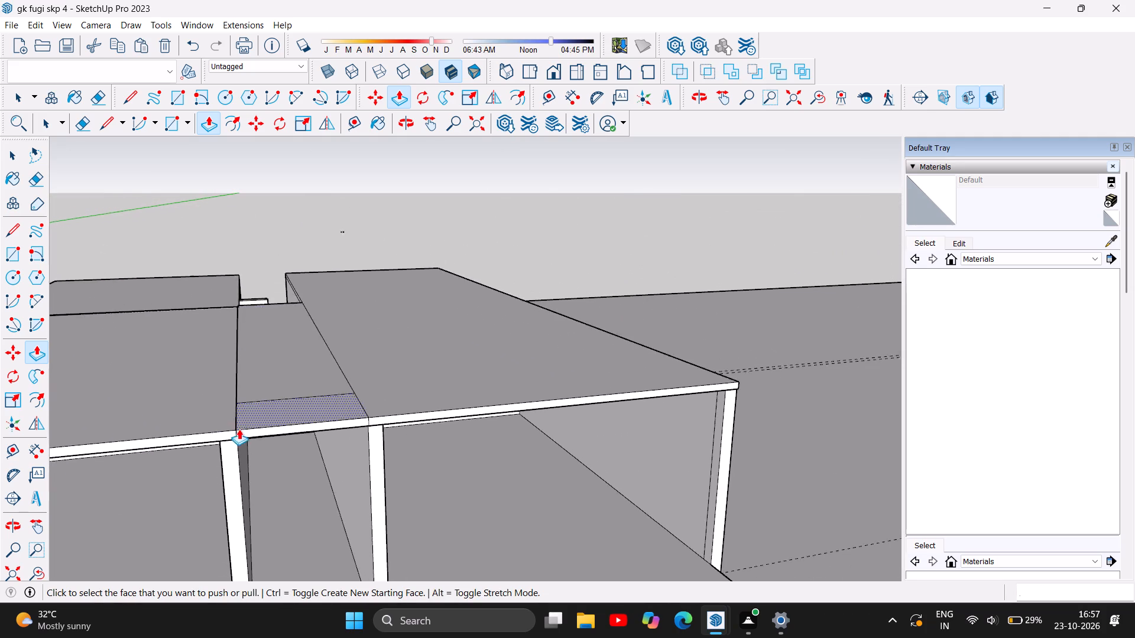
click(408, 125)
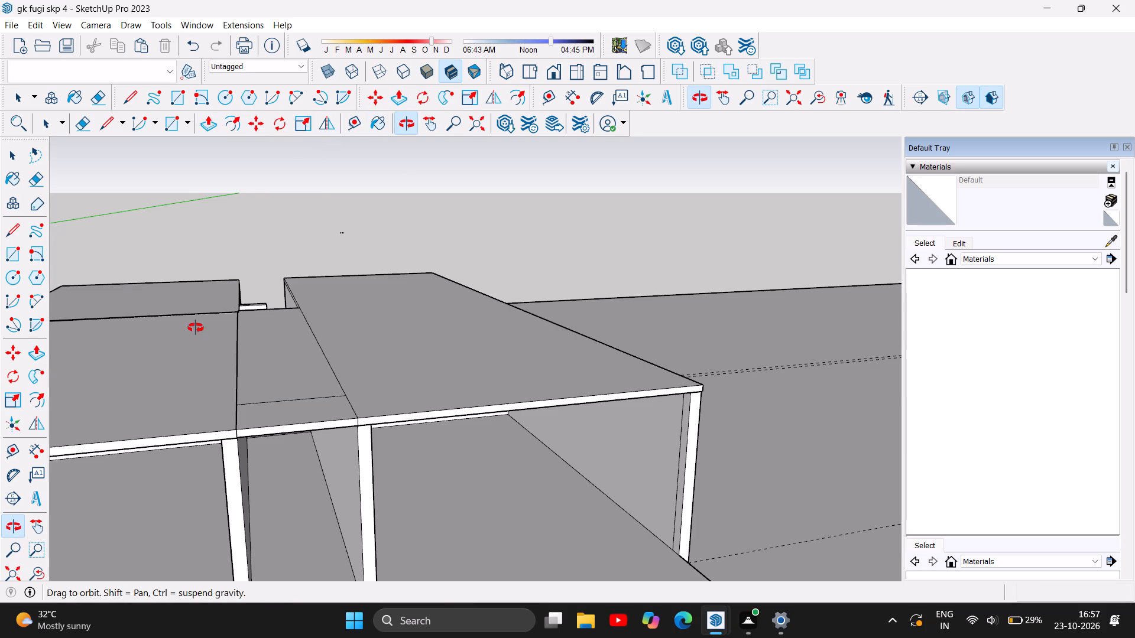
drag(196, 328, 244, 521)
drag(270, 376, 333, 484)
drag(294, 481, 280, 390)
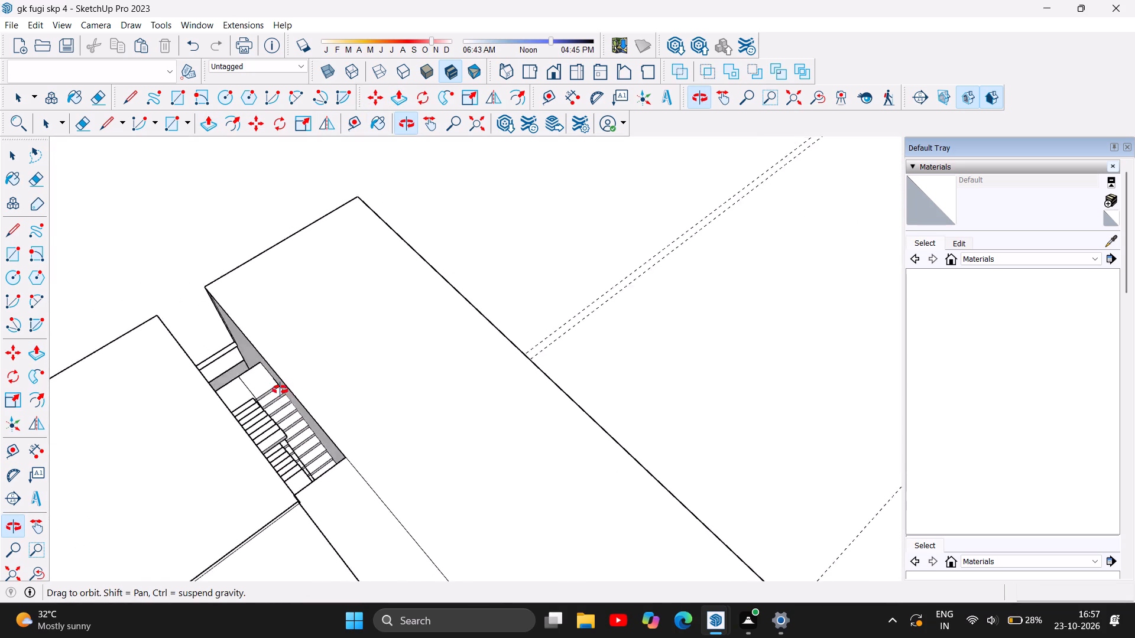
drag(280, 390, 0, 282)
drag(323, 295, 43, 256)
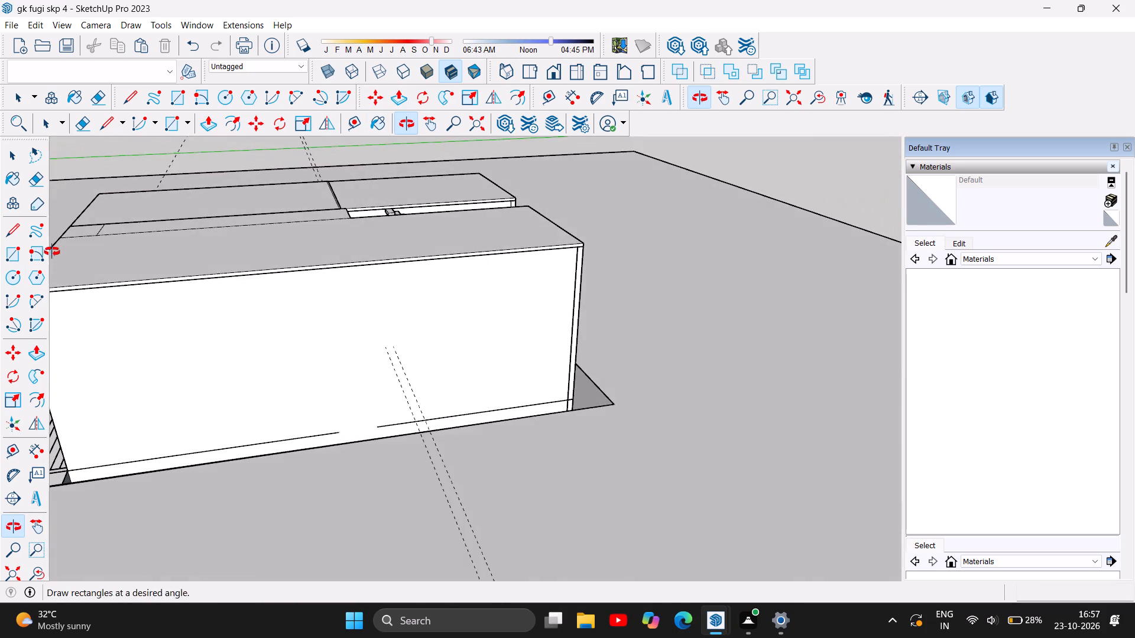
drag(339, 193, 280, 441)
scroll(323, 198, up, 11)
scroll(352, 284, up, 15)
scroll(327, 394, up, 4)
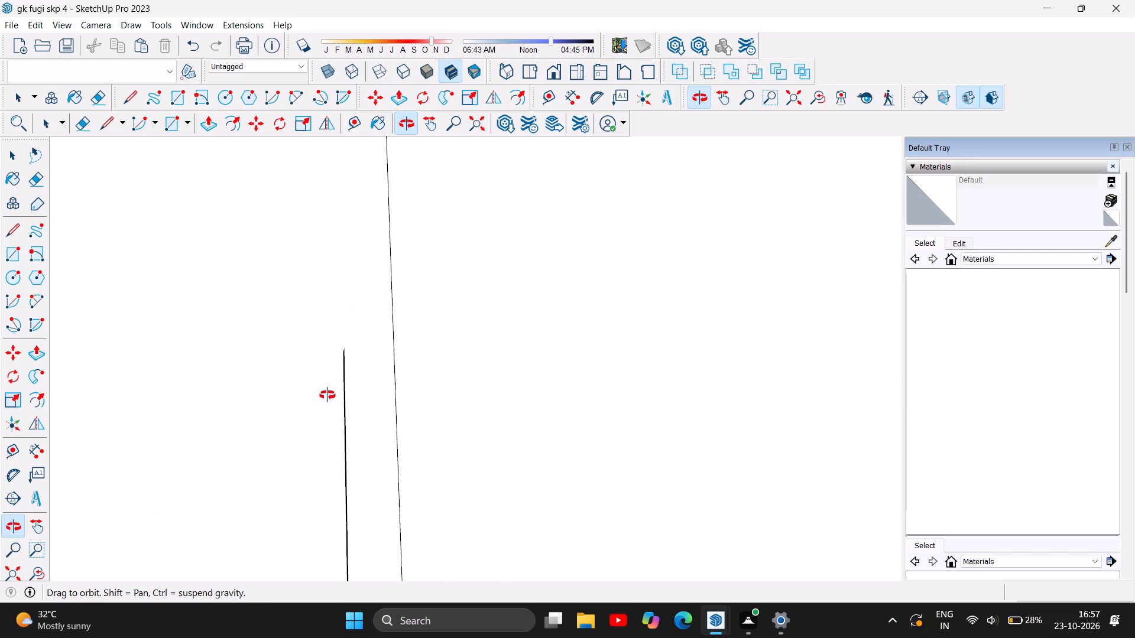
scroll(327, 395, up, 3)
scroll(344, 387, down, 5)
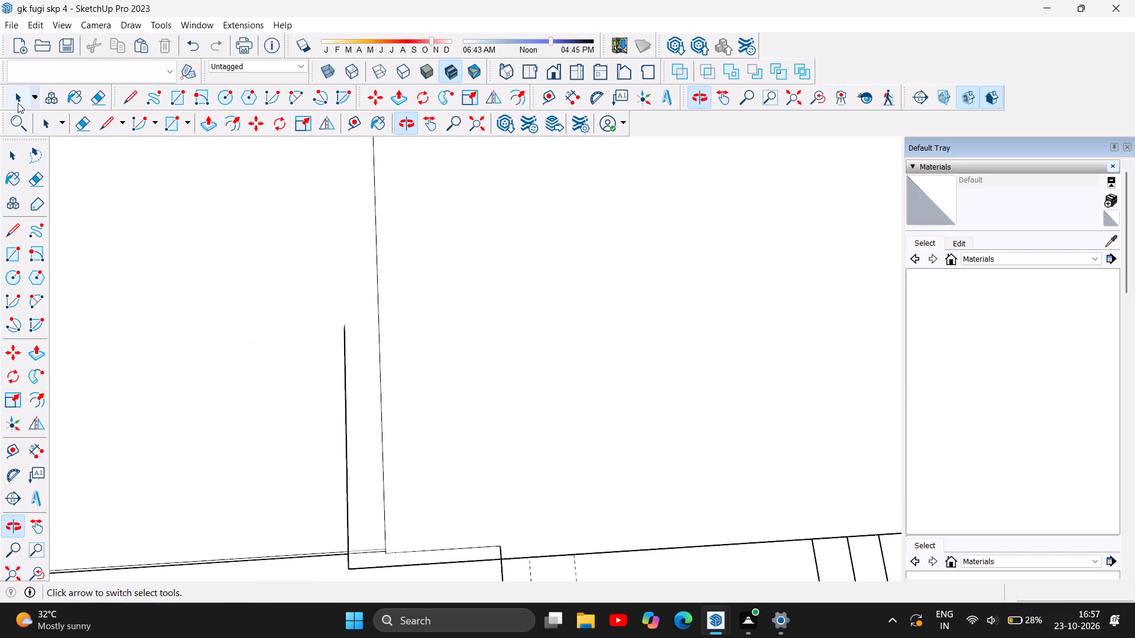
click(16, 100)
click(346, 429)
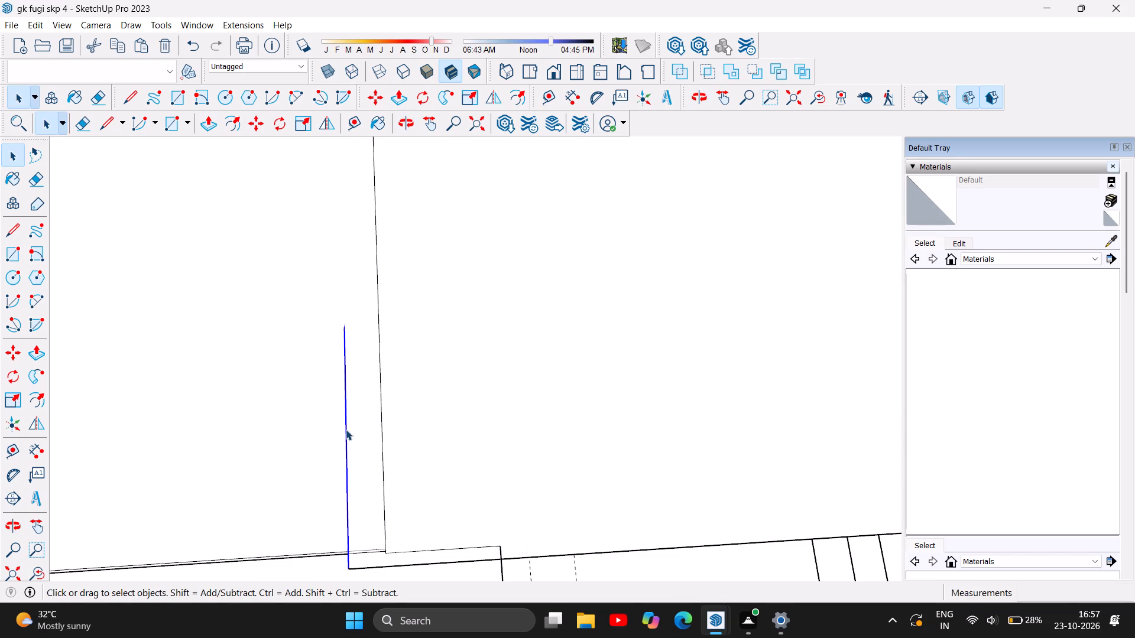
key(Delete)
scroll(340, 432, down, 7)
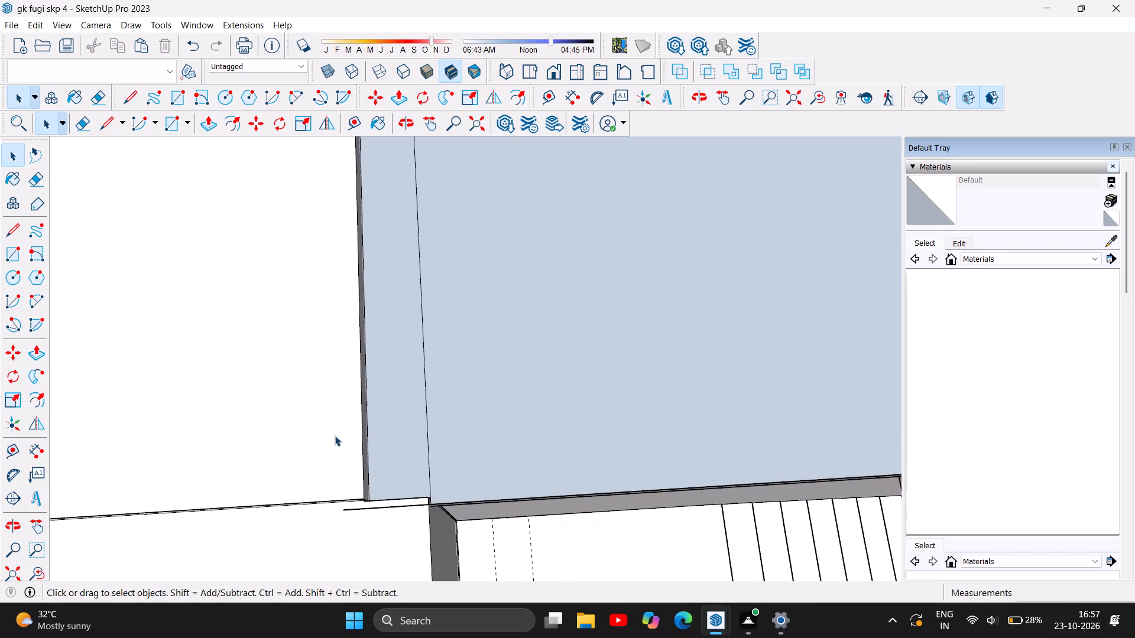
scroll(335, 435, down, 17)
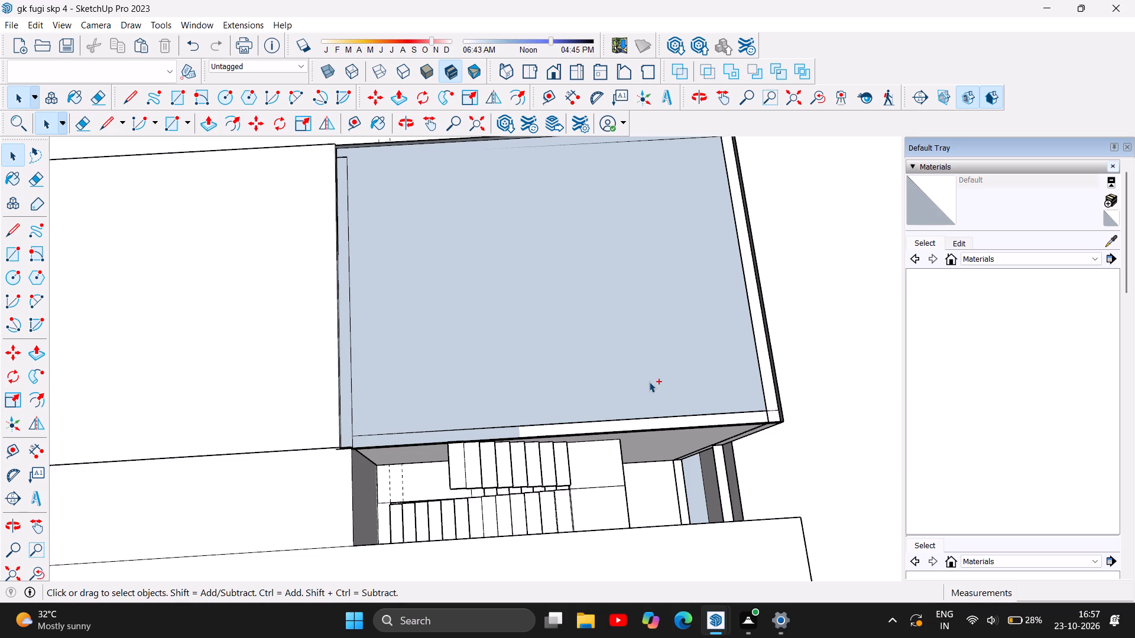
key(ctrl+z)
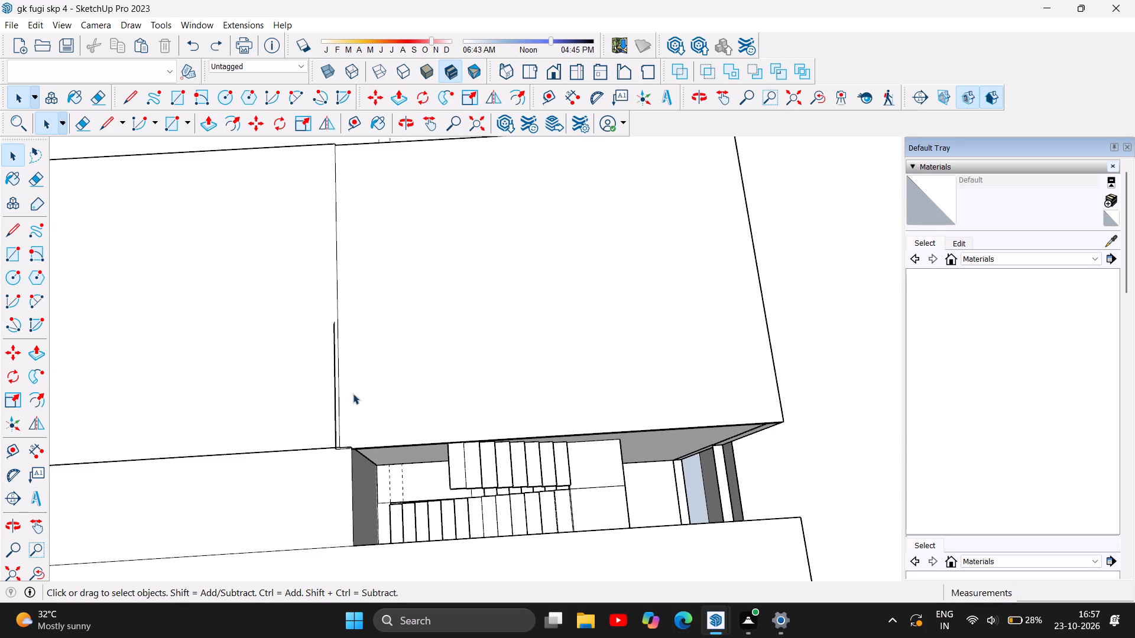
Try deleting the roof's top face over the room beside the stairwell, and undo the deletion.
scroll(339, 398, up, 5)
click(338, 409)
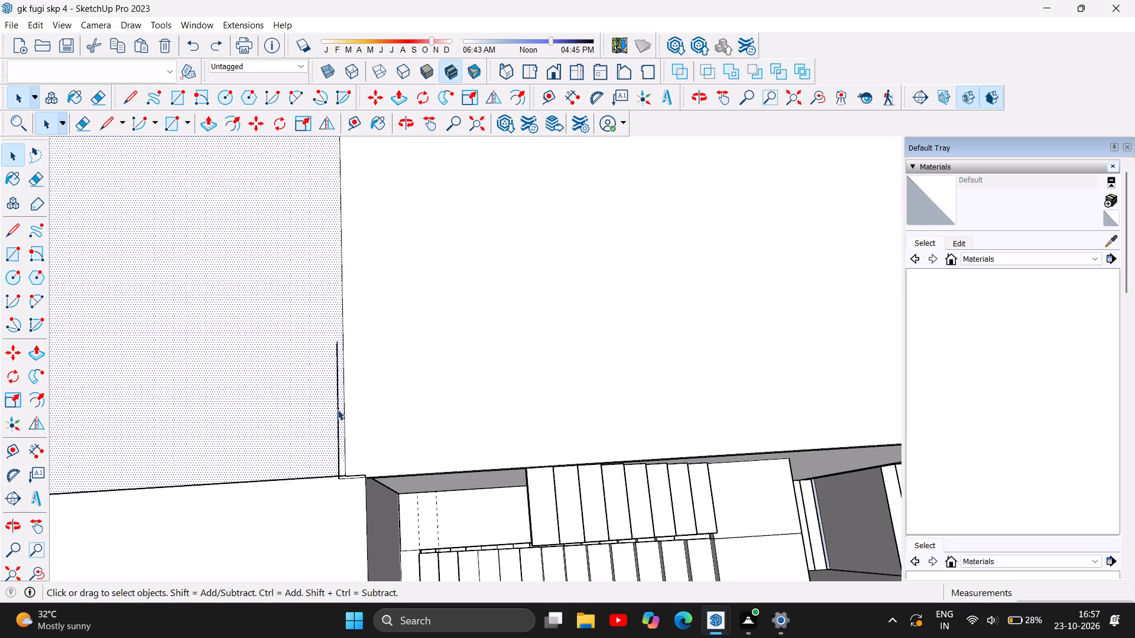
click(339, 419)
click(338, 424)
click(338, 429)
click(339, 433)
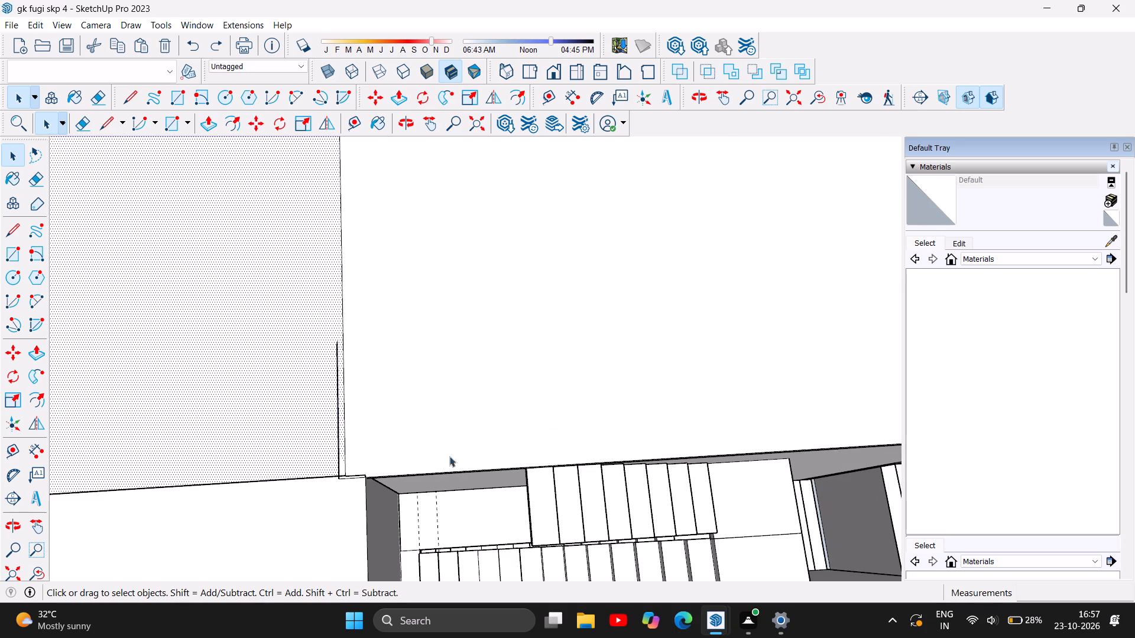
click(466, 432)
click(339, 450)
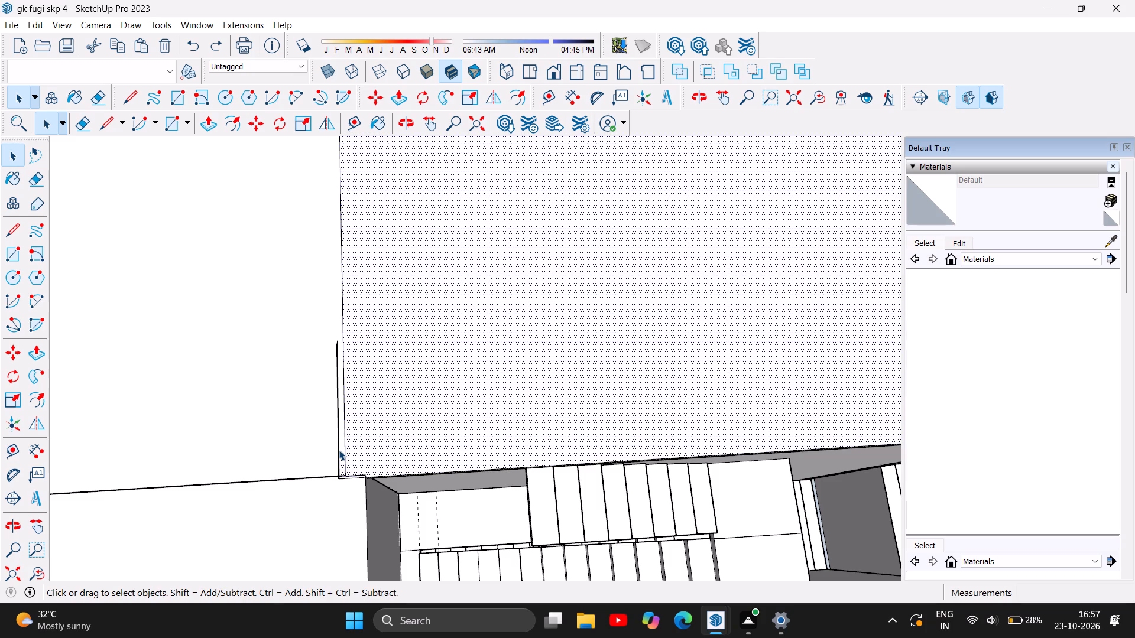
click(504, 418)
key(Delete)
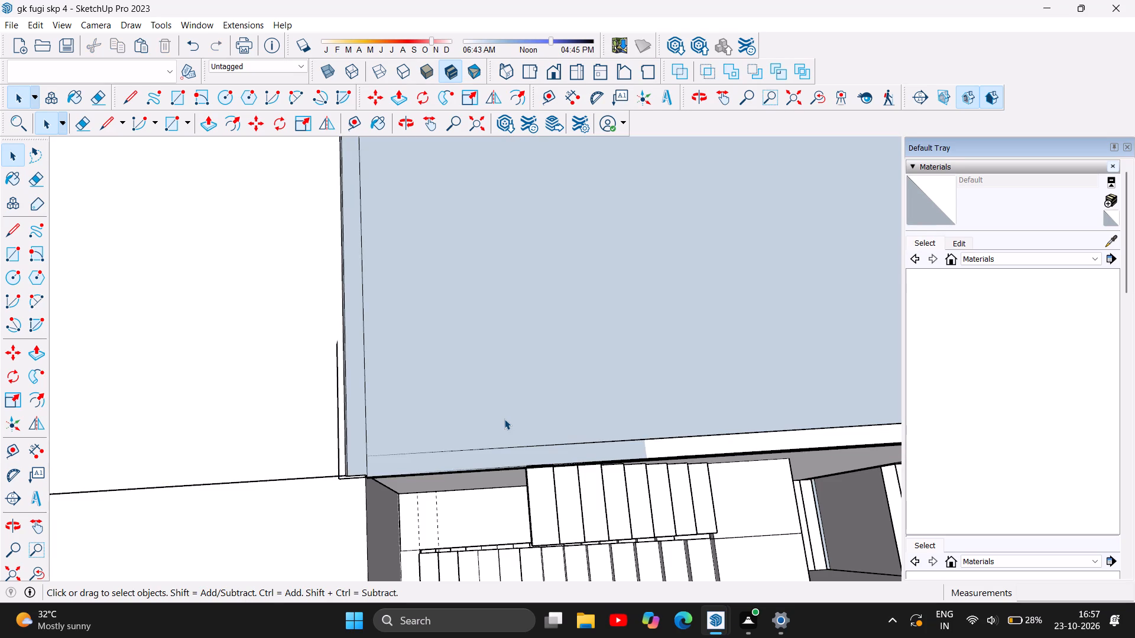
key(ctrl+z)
Undo all the roof slab work over the rooms and corridor, back to the open upper-storey walls.
key(ctrl+z)
key(ctrl+z)
key(ctrl+z)
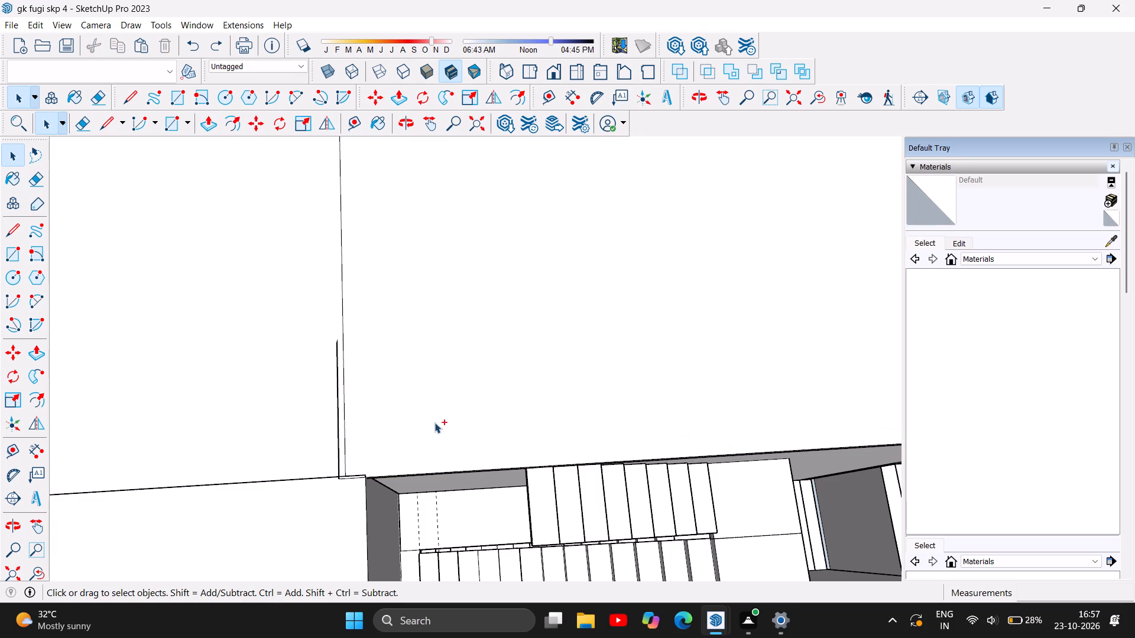
key(ctrl+z)
ctrl+scroll(317, 418, down, 6)
key(ctrl+z)
key(ctrl+z)
key(ctrl+z)
key(ctrl+z)
key(ctrl+z)
ctrl+scroll(471, 366, down, 3)
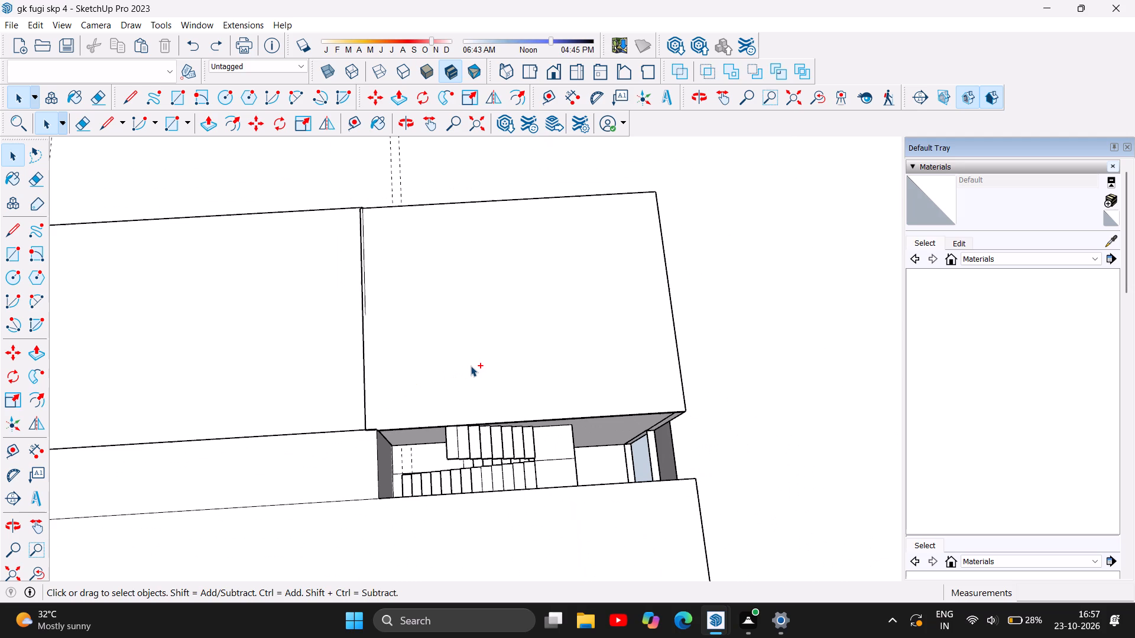
key(ctrl+z)
key(ctrl+z)
key(ctrl+z)
key(ctrl+z)
key(ctrl+z)
key(ctrl+z)
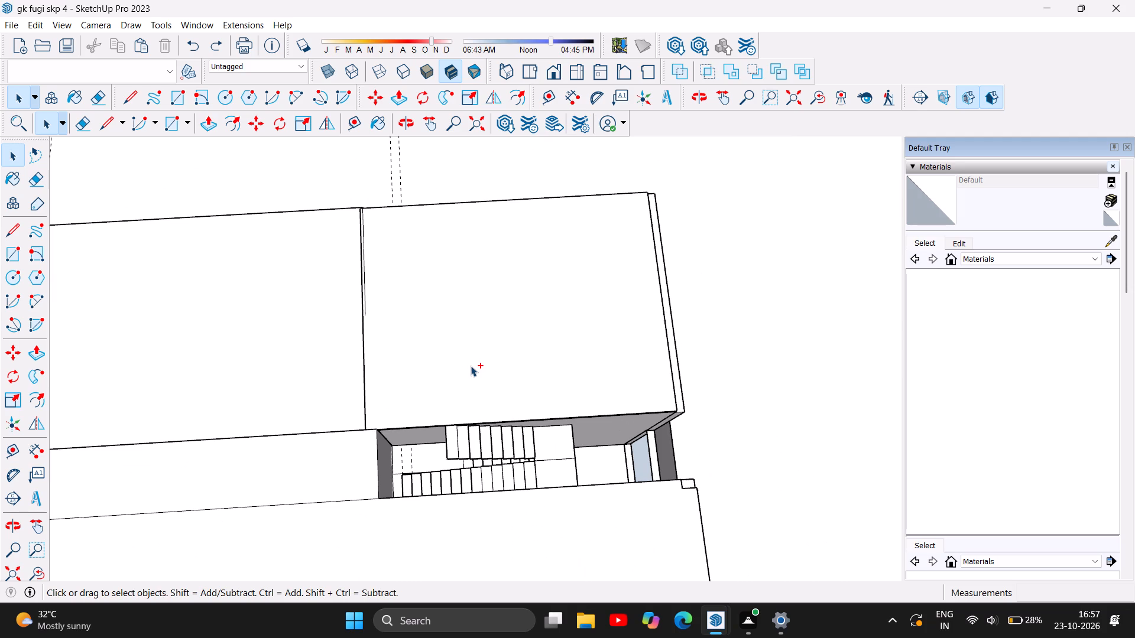
key(ctrl+z)
key(ctrl+z)
ctrl+scroll(471, 366, down, 3)
key(ctrl+z)
key(ctrl+z)
ctrl+scroll(471, 366, down, 5)
key(ctrl+z)
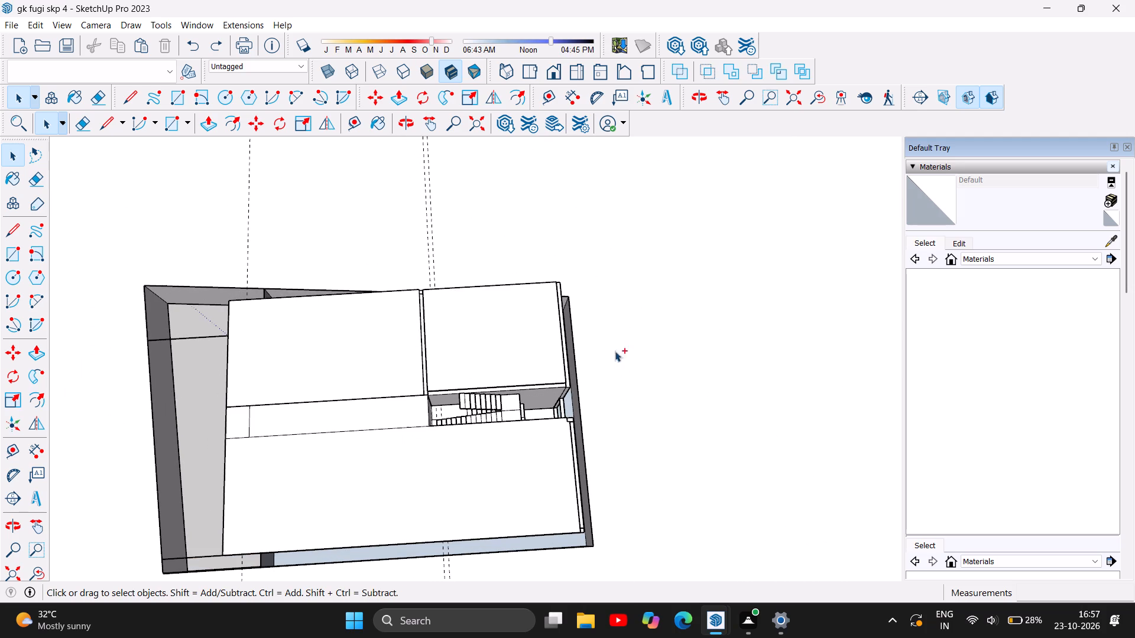
key(ctrl+z)
key(ctrl+z)
key(ctrl+z)
key(ctrl+z)
key(ctrl+z)
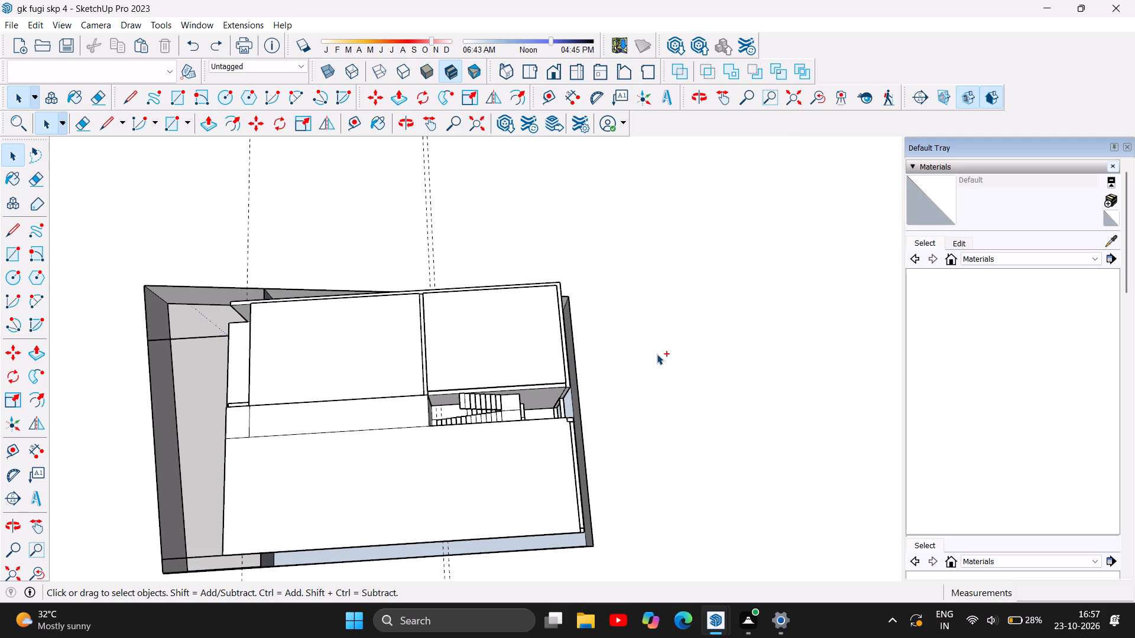
key(ctrl+z)
key(ctrl+z)
key(ctrl+z)
key(ctrl+z)
key(ctrl+z)
key(ctrl+z)
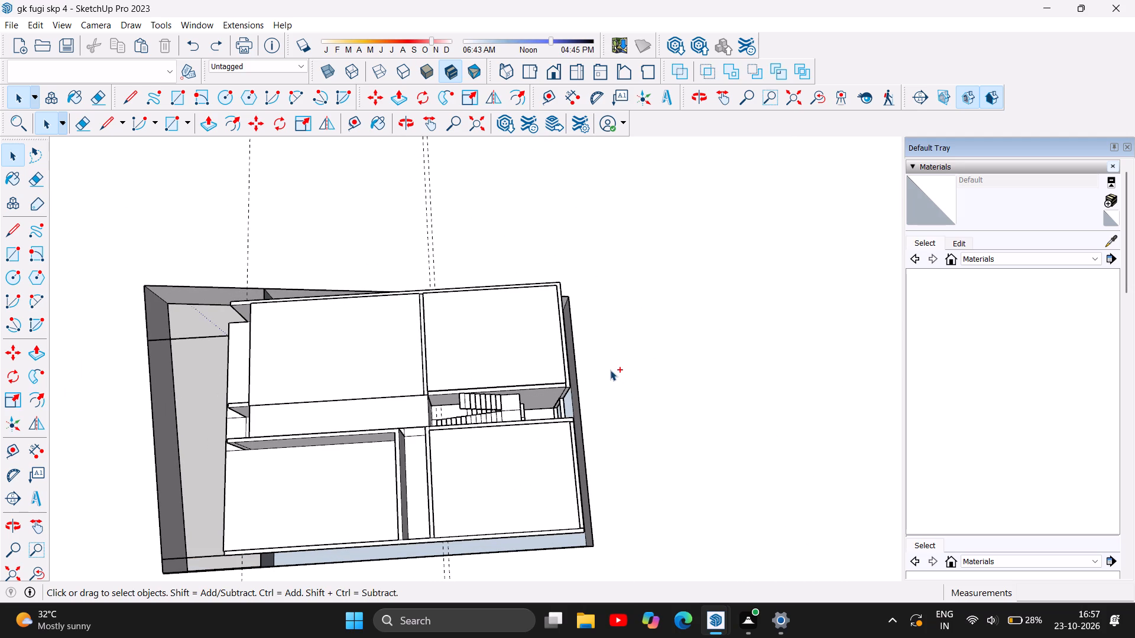
key(ctrl+z)
key(ctrl+z)
key(ctrl+z)
key(ctrl+z)
key(ctrl+z)
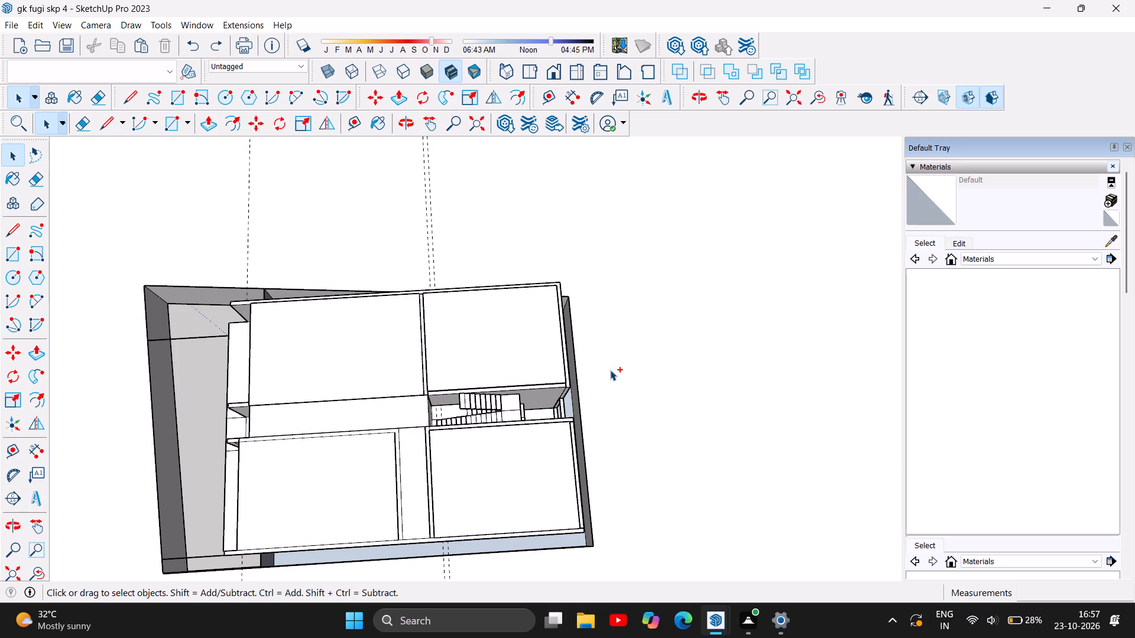
key(ctrl+z)
key(ctrl+z)
key(ctrl+z)
key(ctrl+z)
key(ctrl+z)
key(ctrl+z)
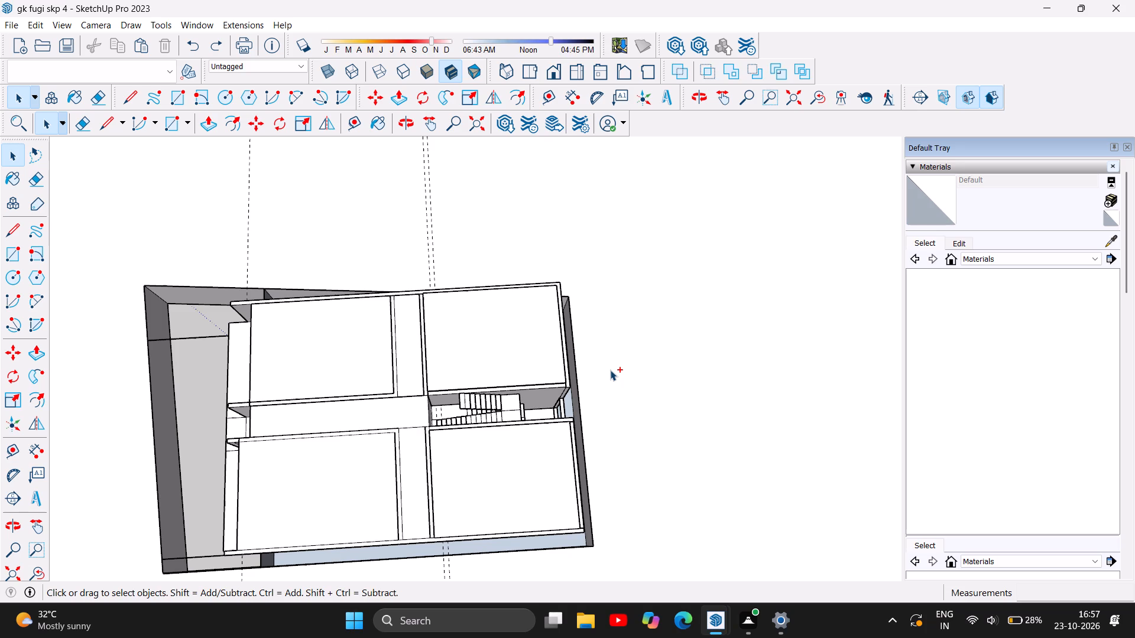
key(ctrl+z)
key(ctrl+z)
key(ctrl+z)
key(ctrl+z)
key(ctrl+z)
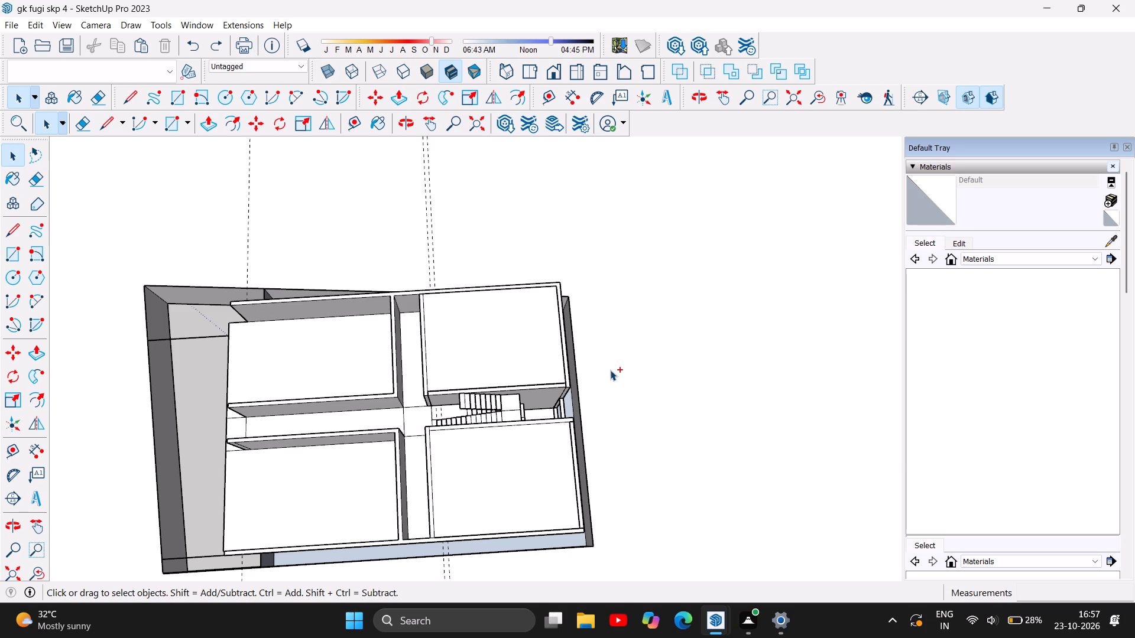
key(ctrl+z)
key(ctrl+z)
key(ctrl+z)
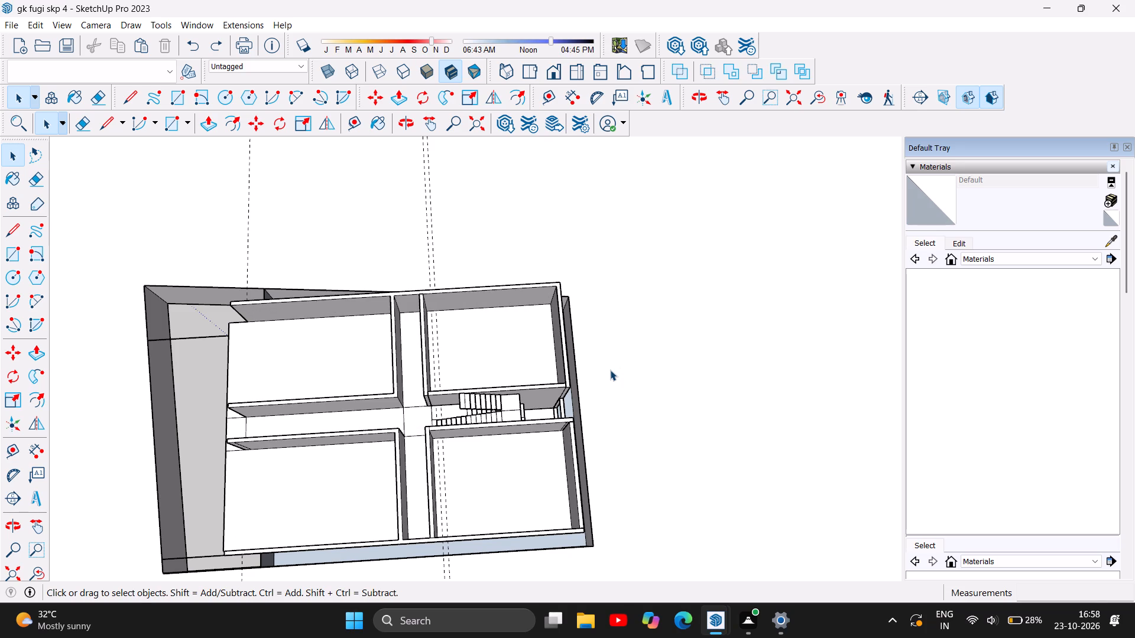
Examine the open upper-storey rooms, corridor and stairwell from above and from the building's front.
scroll(328, 474, down, 4)
scroll(319, 491, up, 6)
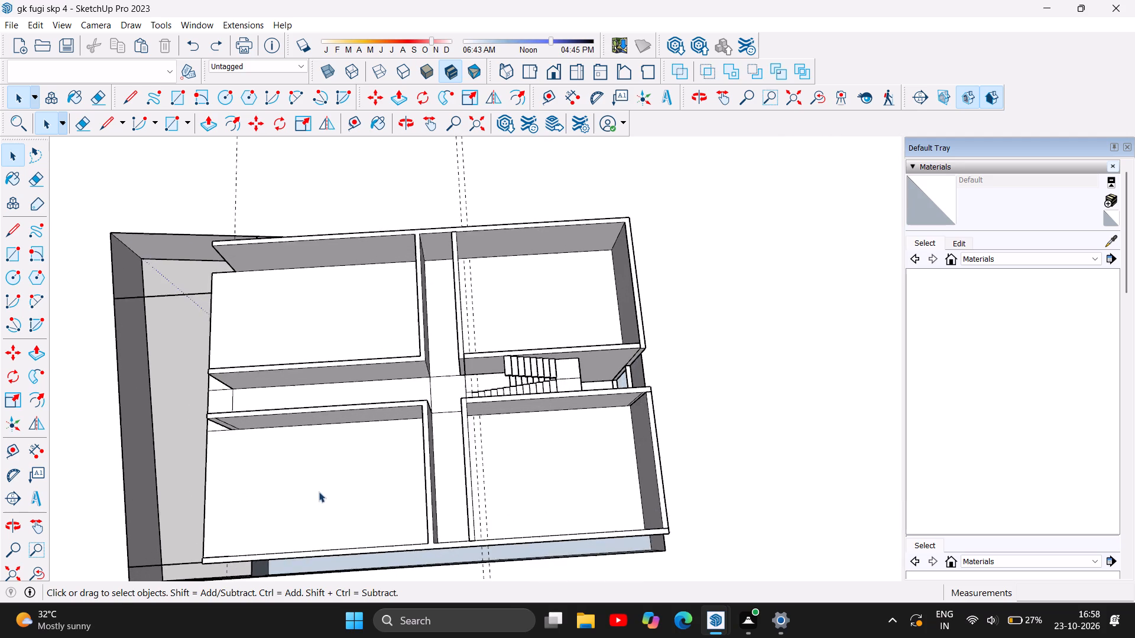
scroll(307, 499, up, 7)
scroll(307, 499, down, 6)
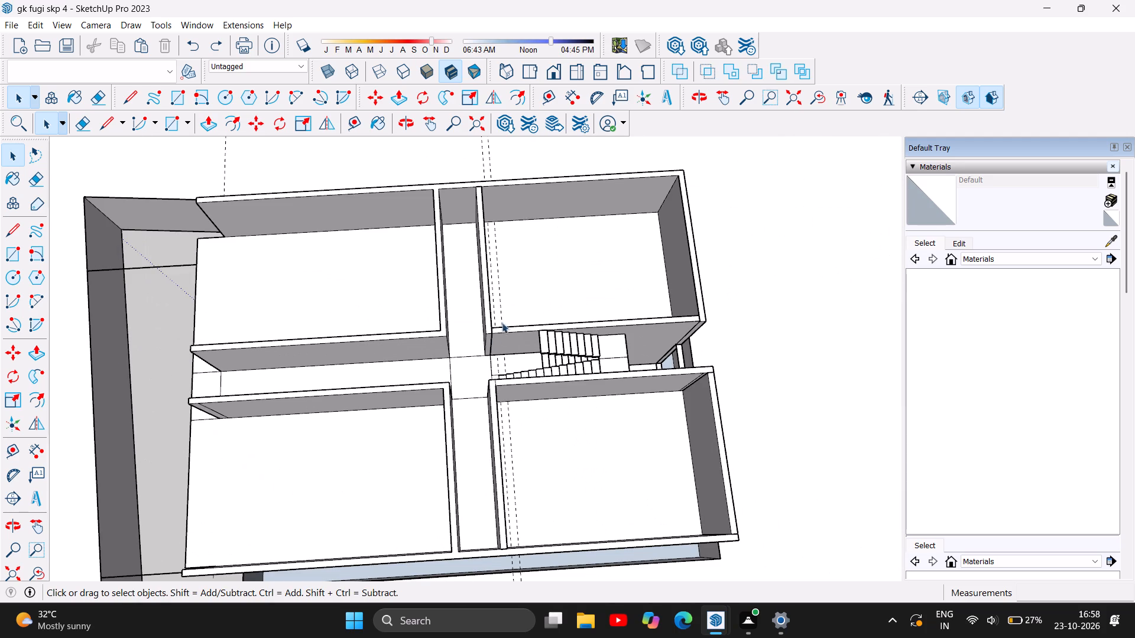
scroll(563, 305, up, 10)
scroll(521, 357, up, 6)
scroll(521, 357, down, 2)
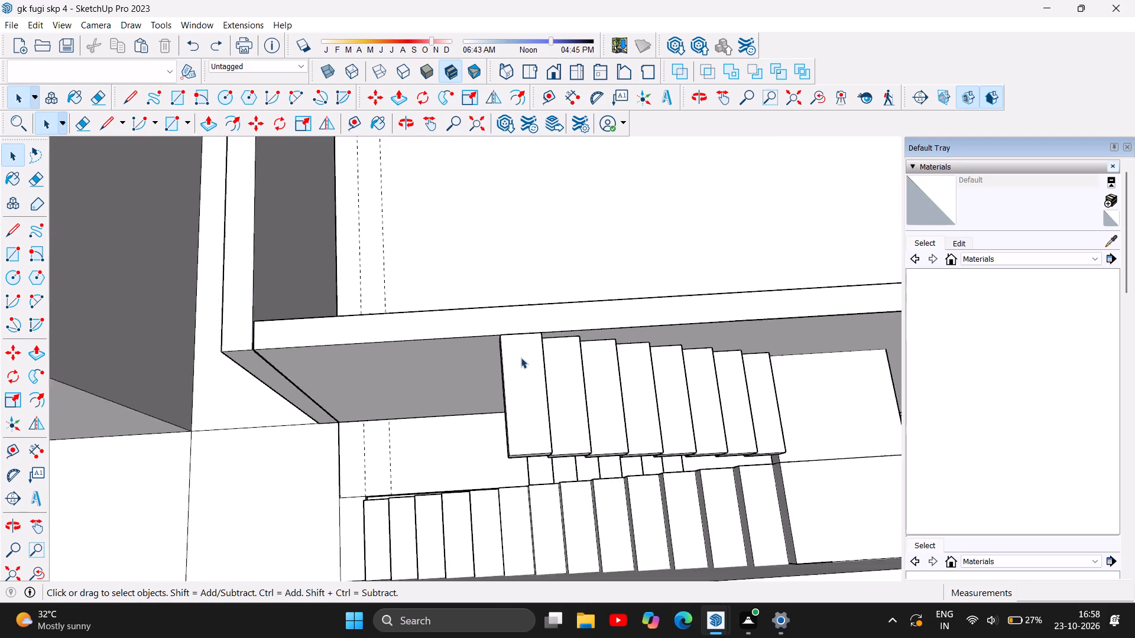
scroll(521, 357, down, 18)
scroll(521, 357, down, 6)
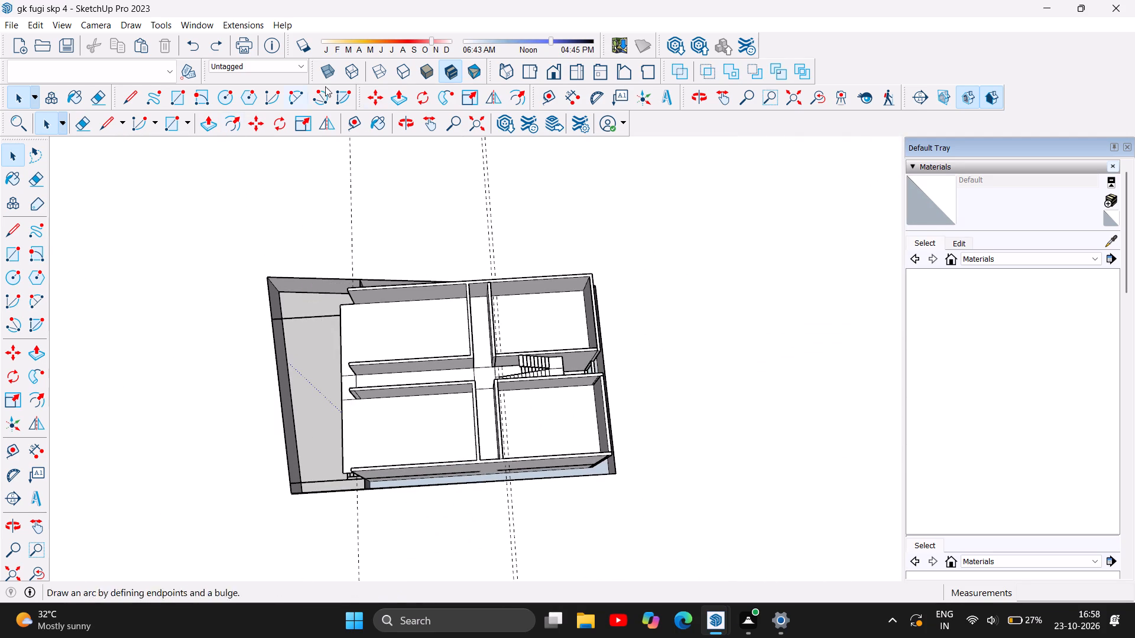
click(404, 124)
drag(276, 403, 654, 184)
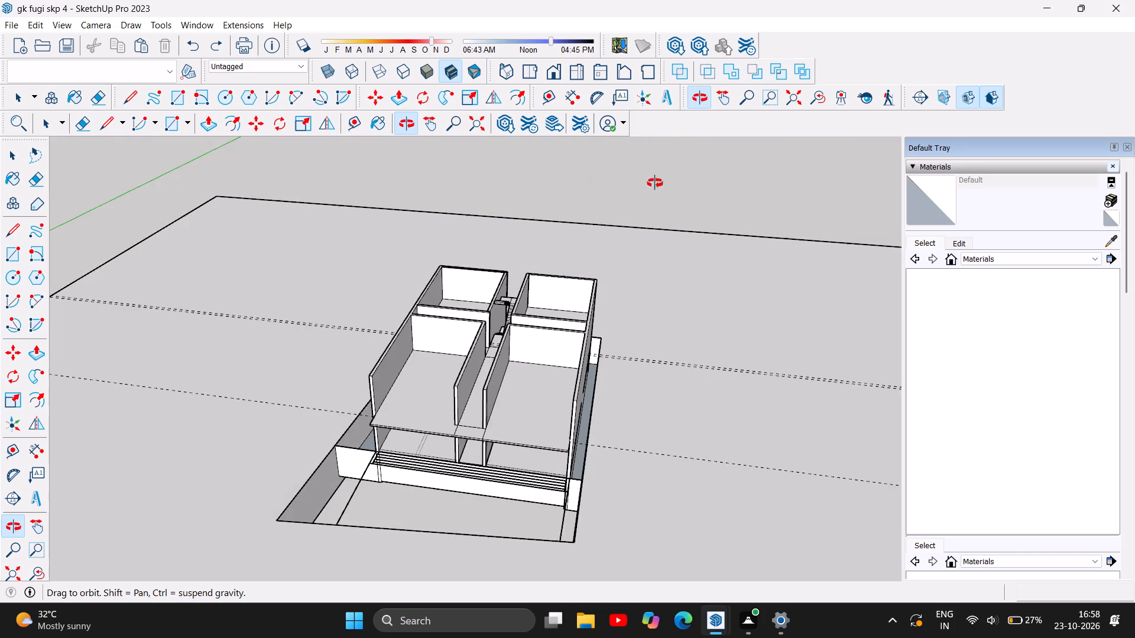
drag(464, 375, 535, 336)
scroll(505, 311, up, 6)
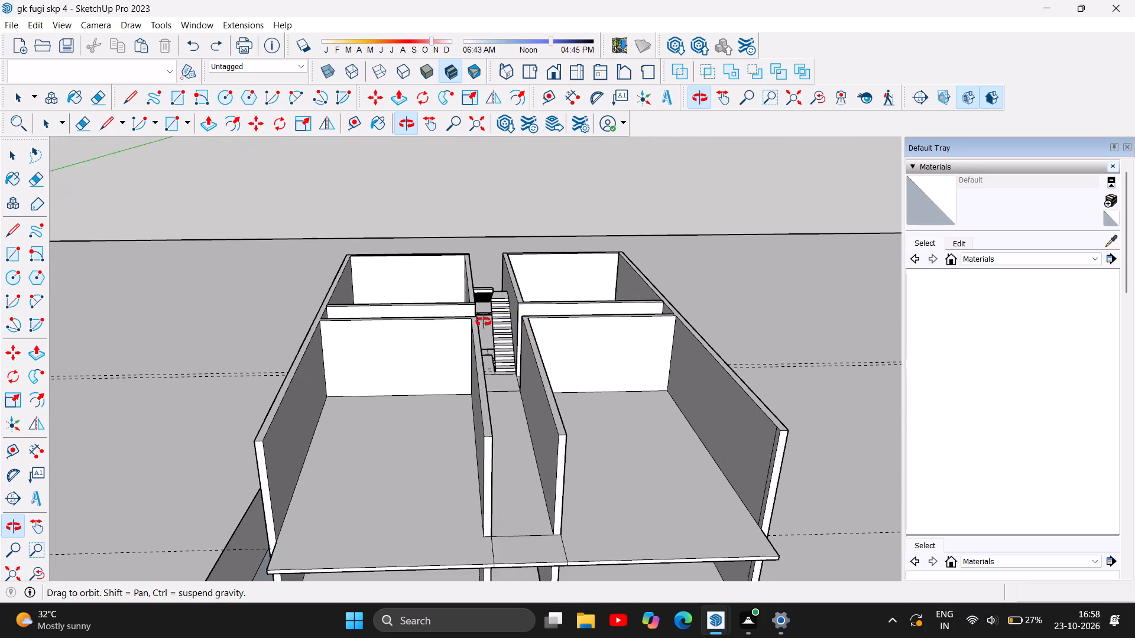
drag(479, 322, 474, 513)
drag(429, 281, 417, 434)
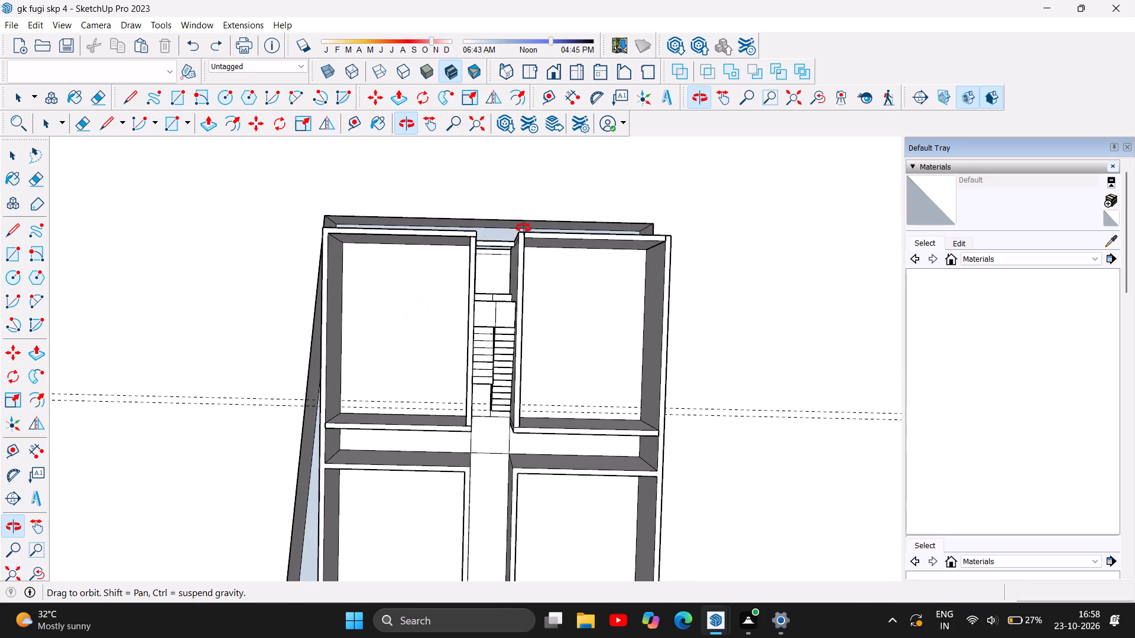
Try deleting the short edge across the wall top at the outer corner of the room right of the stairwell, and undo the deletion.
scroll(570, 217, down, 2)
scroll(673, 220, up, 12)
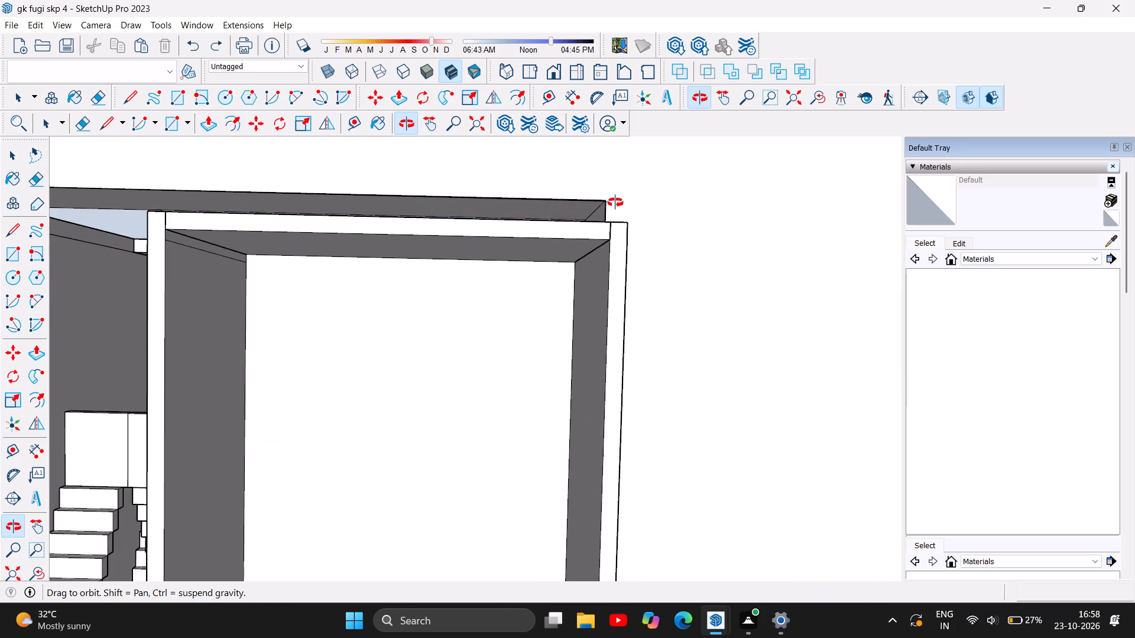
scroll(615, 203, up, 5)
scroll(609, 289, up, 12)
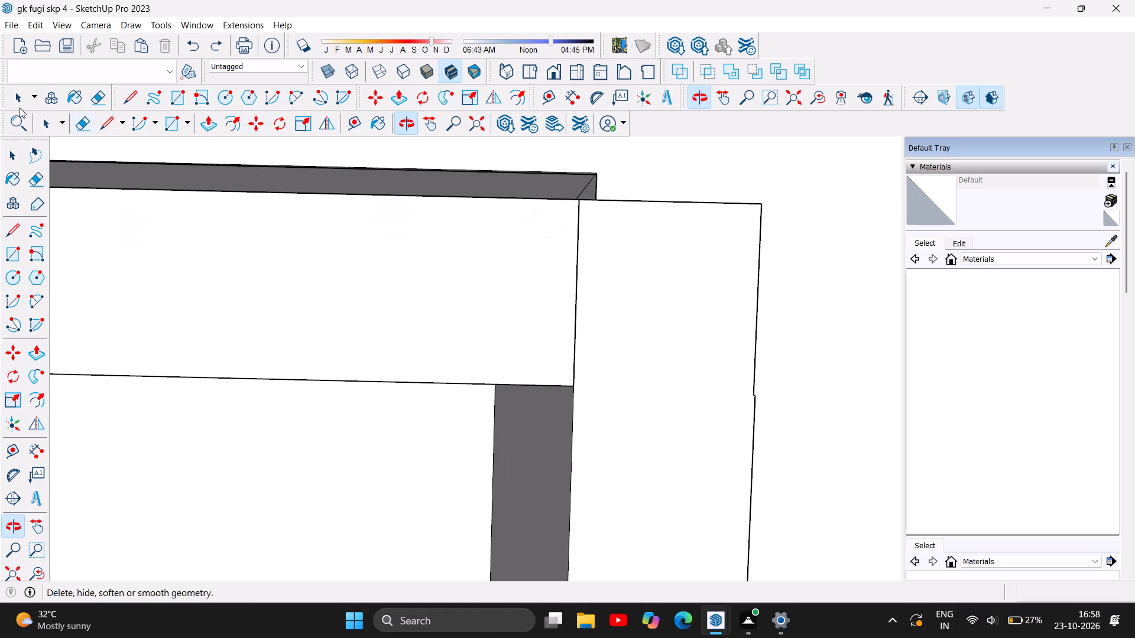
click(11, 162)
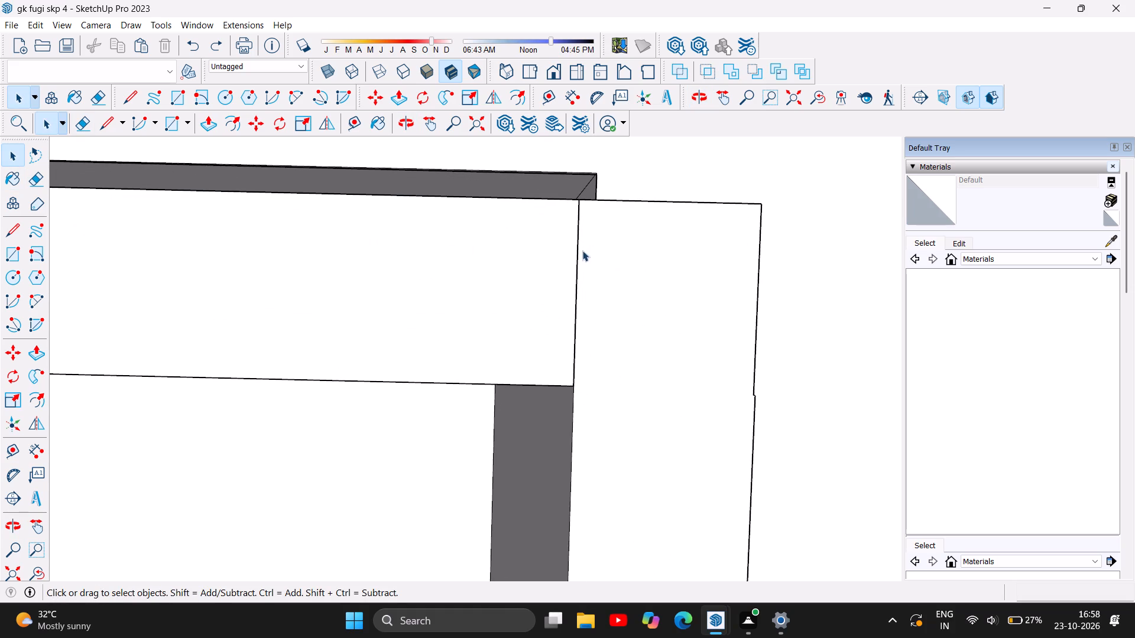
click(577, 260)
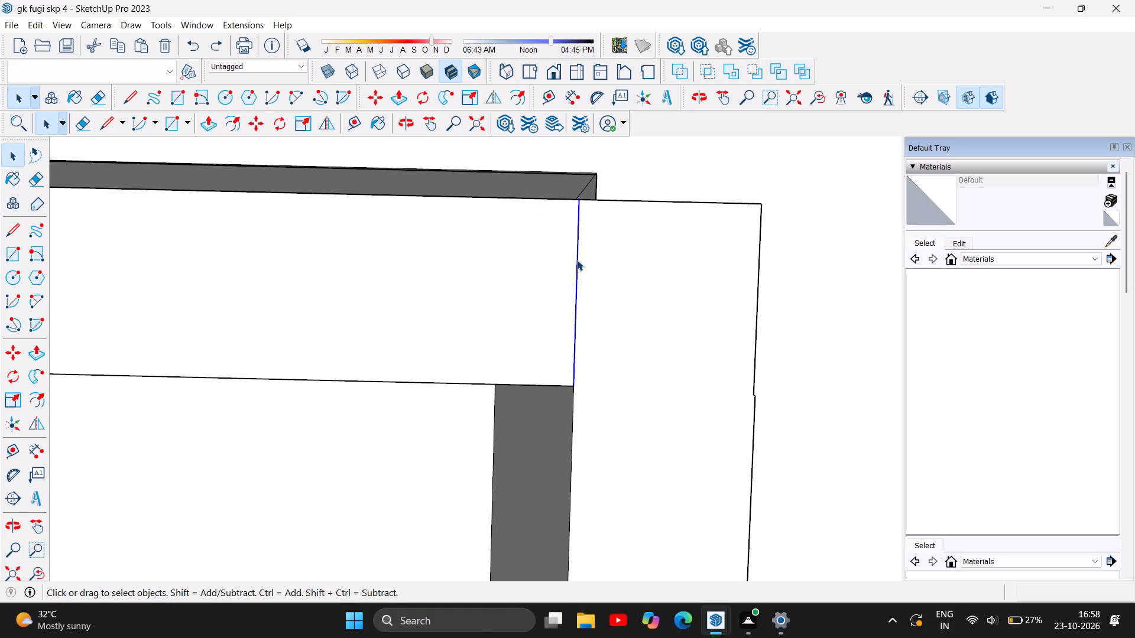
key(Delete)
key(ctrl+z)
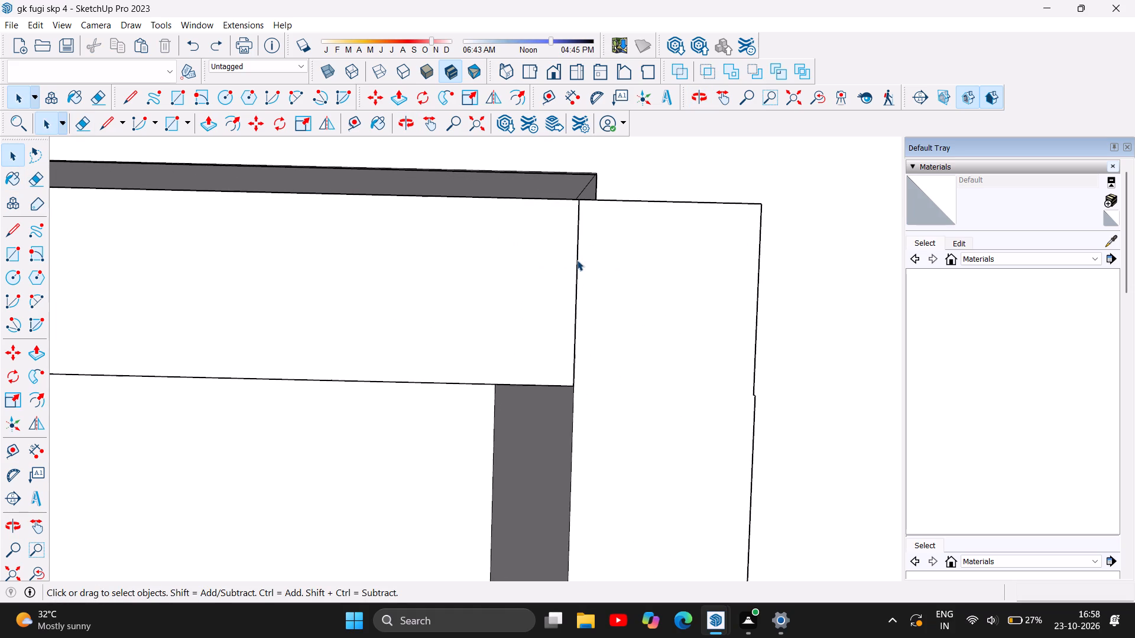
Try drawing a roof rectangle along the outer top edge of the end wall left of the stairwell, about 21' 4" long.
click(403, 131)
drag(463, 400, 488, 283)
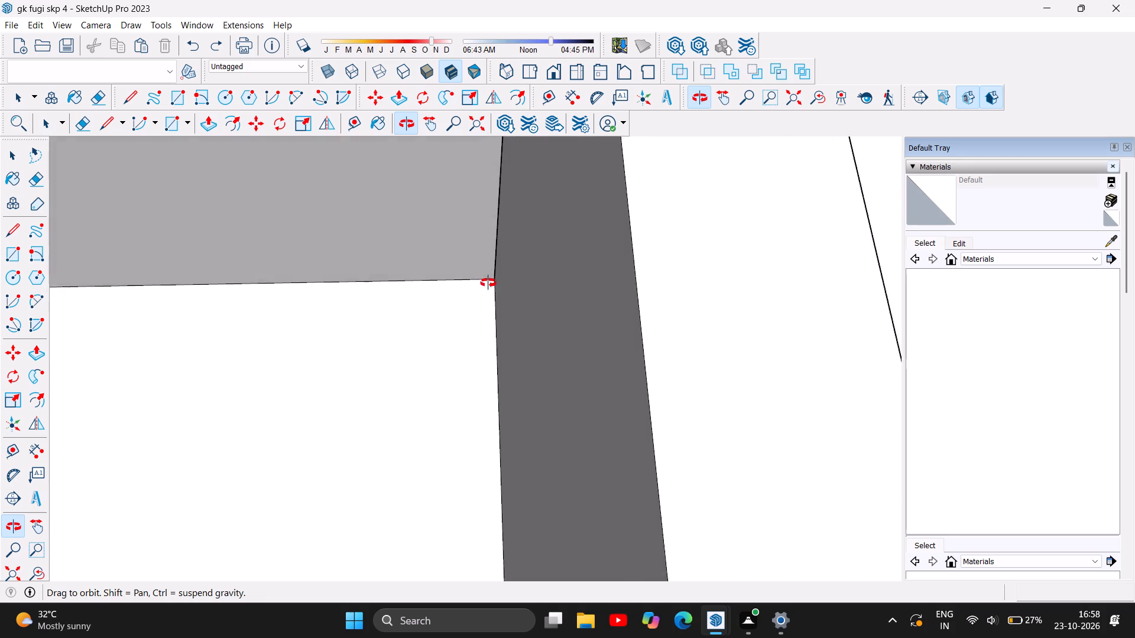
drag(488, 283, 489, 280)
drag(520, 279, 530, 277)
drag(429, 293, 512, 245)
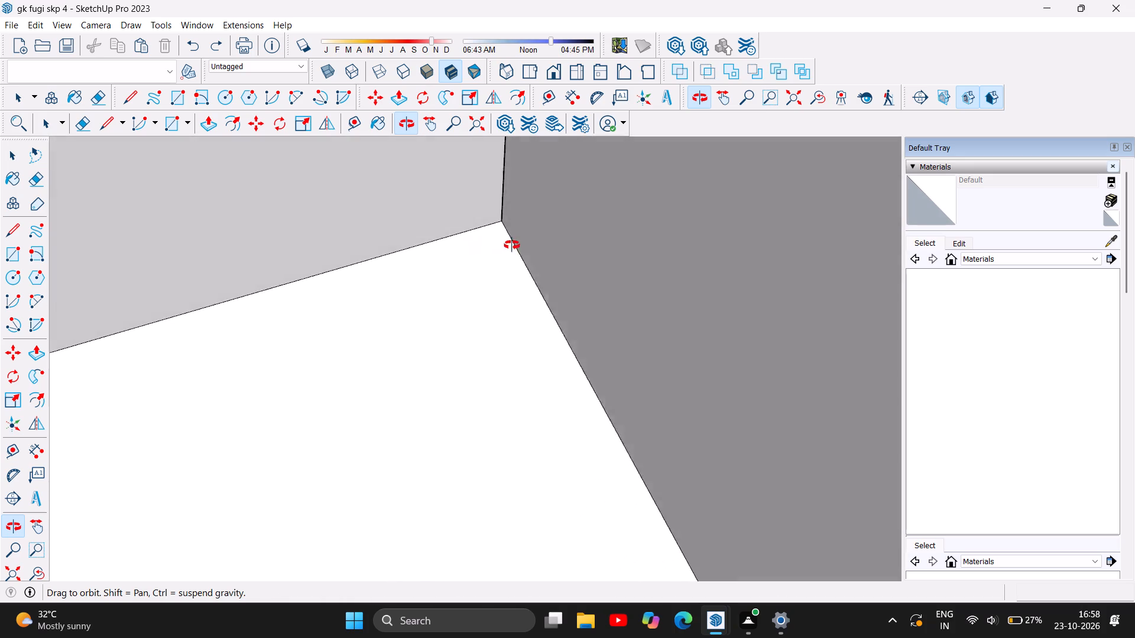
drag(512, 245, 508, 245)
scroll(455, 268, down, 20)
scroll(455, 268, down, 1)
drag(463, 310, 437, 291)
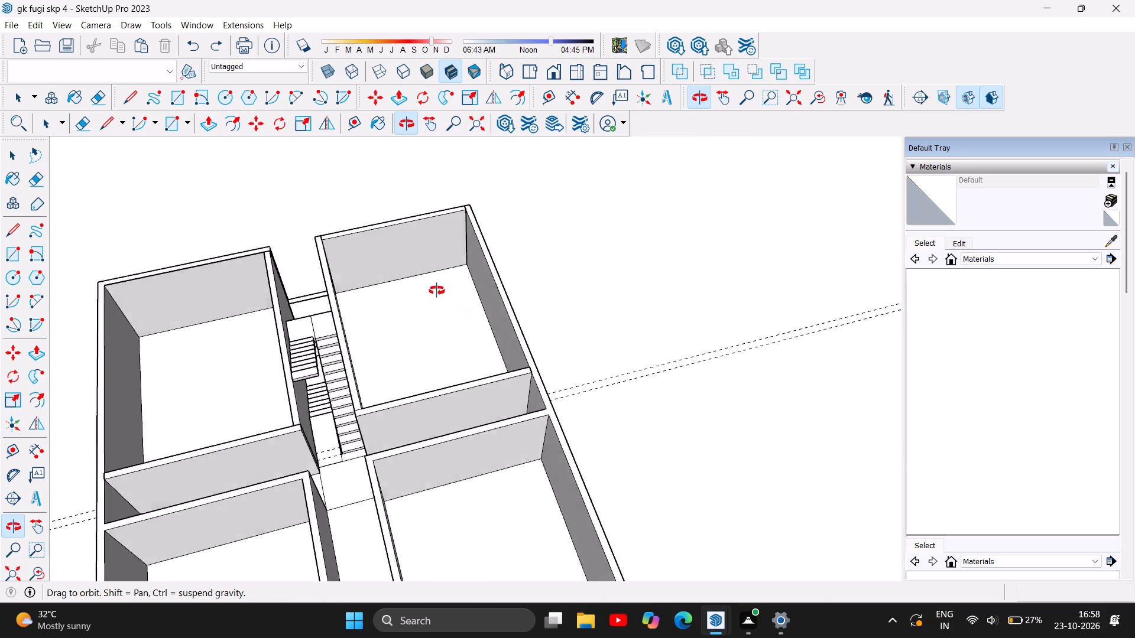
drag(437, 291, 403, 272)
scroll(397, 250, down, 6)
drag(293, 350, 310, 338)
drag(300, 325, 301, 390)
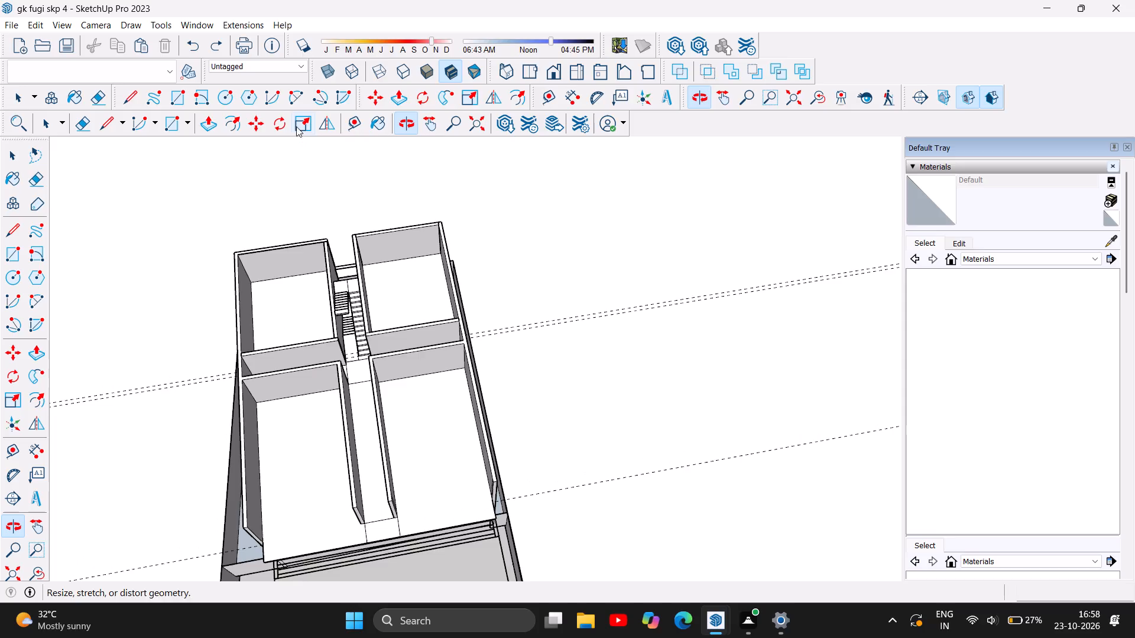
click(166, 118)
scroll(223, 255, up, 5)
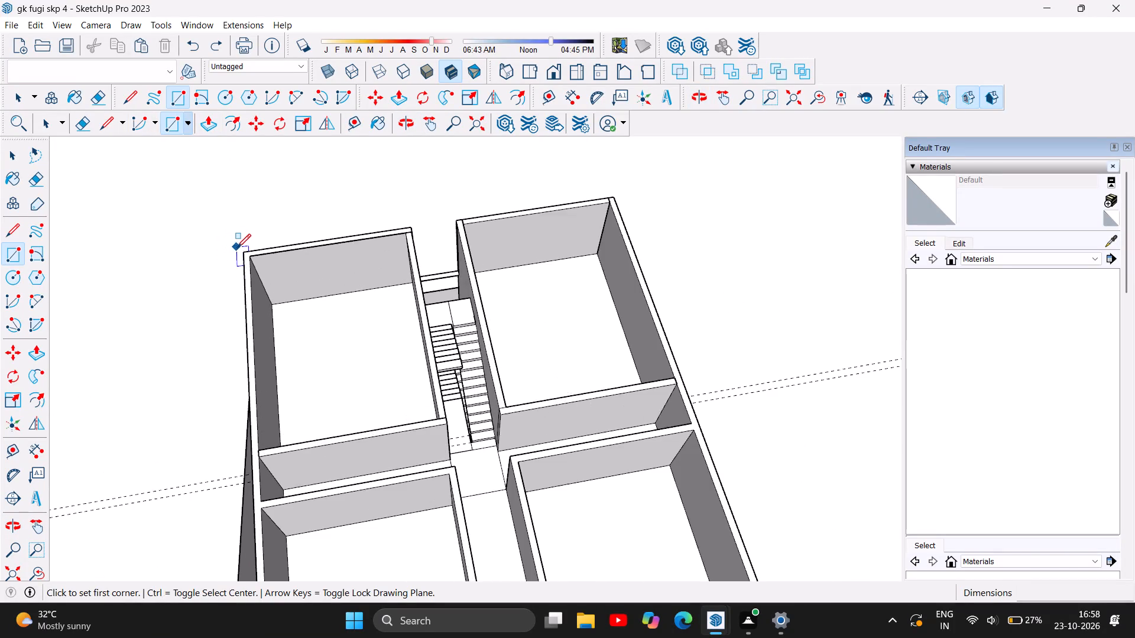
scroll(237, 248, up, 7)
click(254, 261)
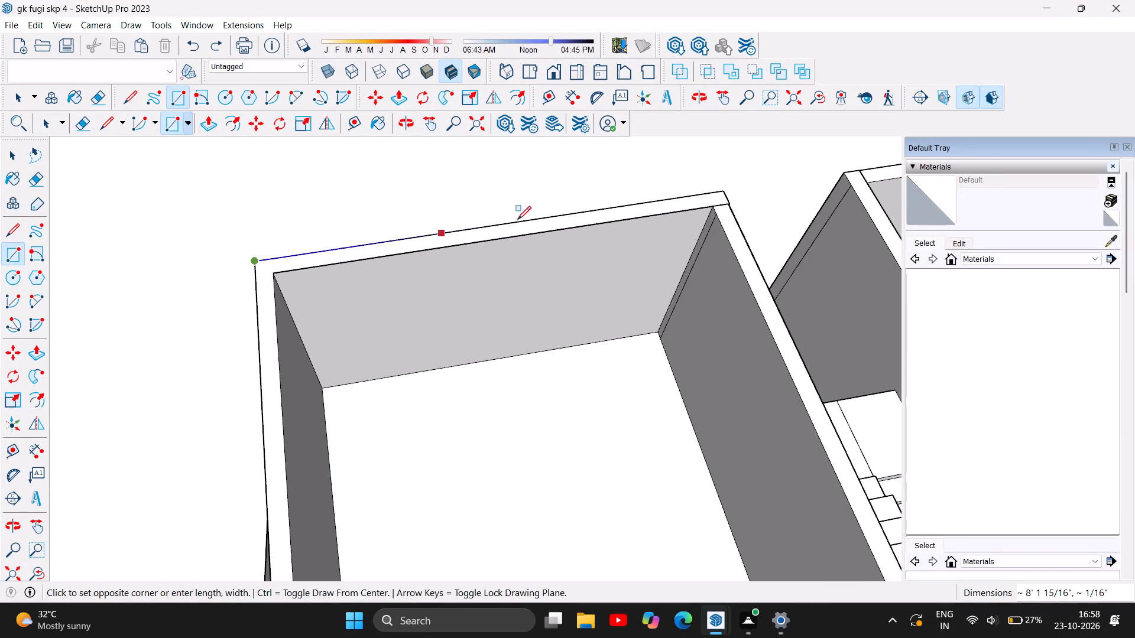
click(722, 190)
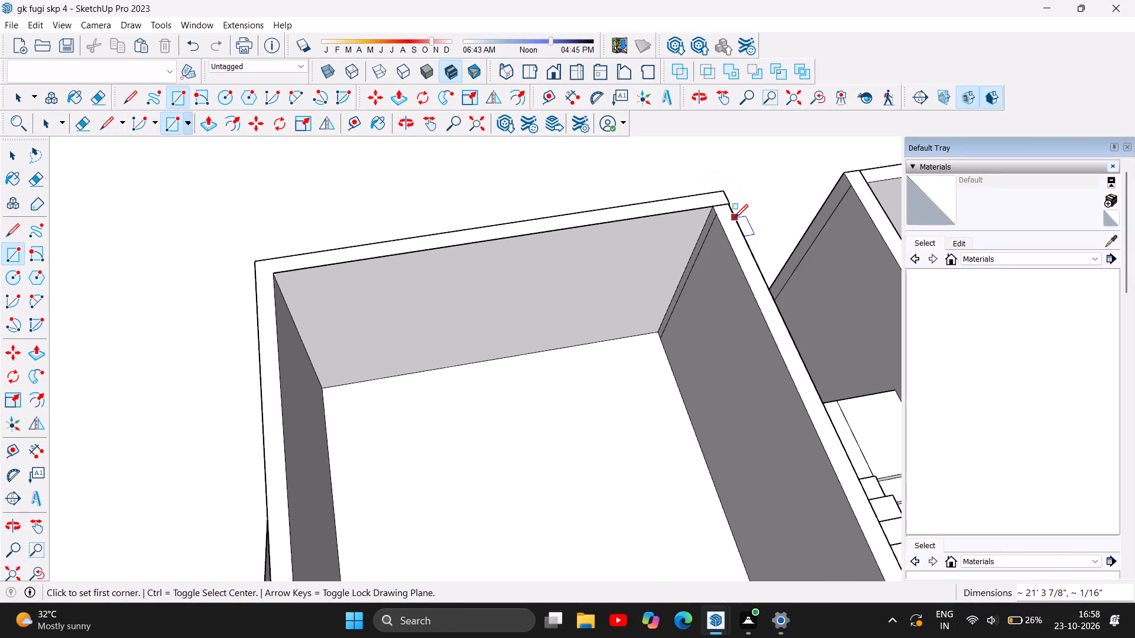
Draw a roof rectangle about 67' 6" long over the wall tops of the two rooms left of the stairwell and corridor.
scroll(734, 218, down, 17)
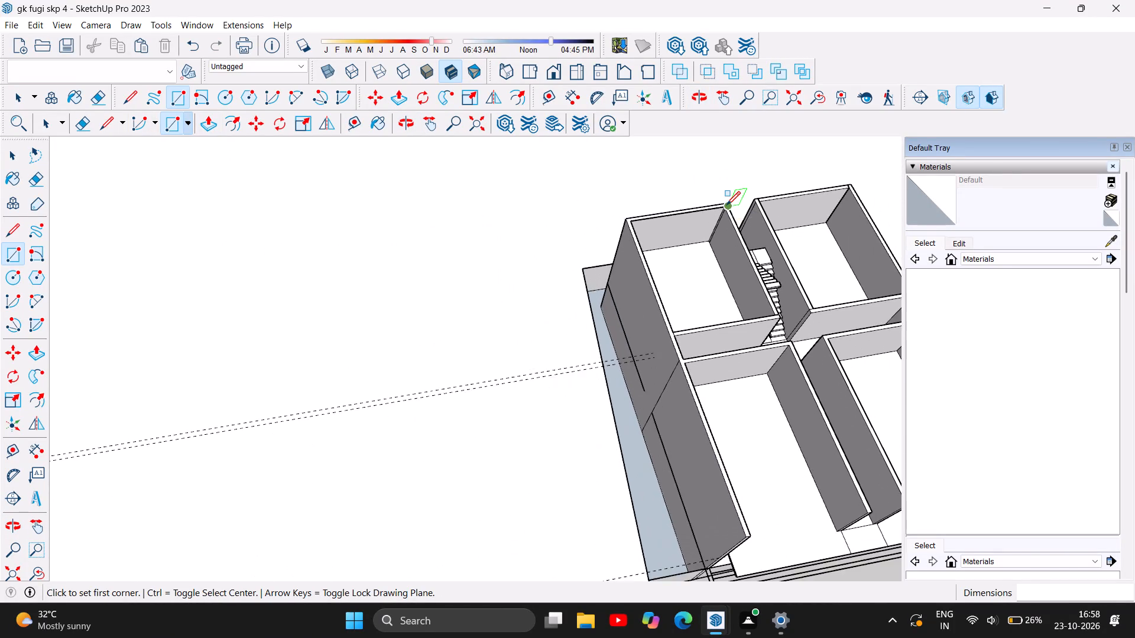
scroll(726, 204, down, 5)
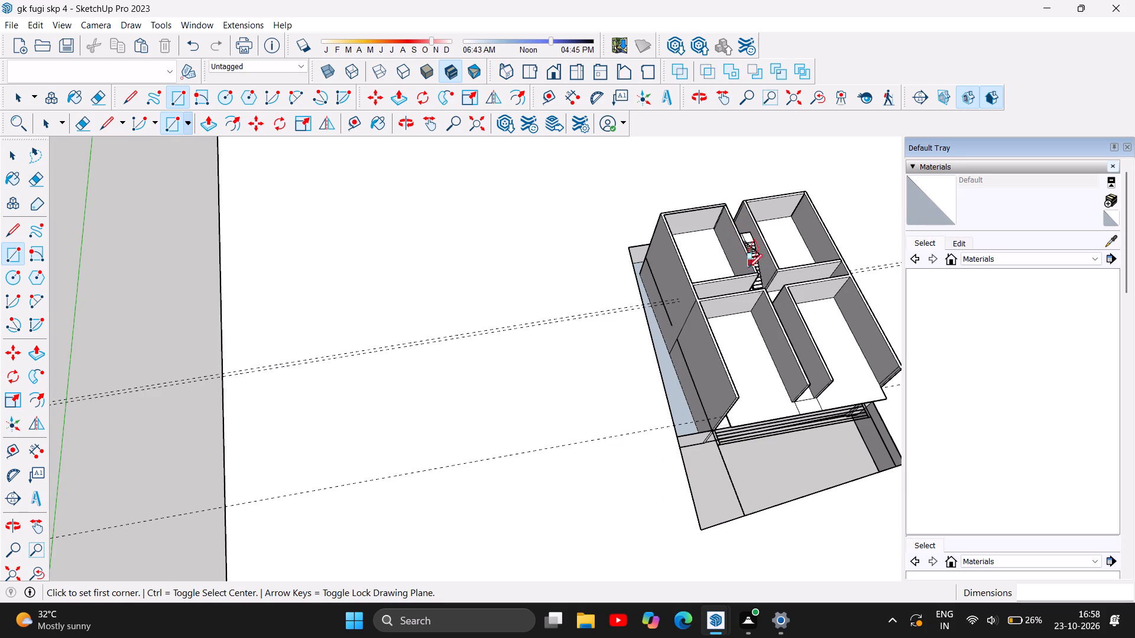
scroll(797, 375, up, 7)
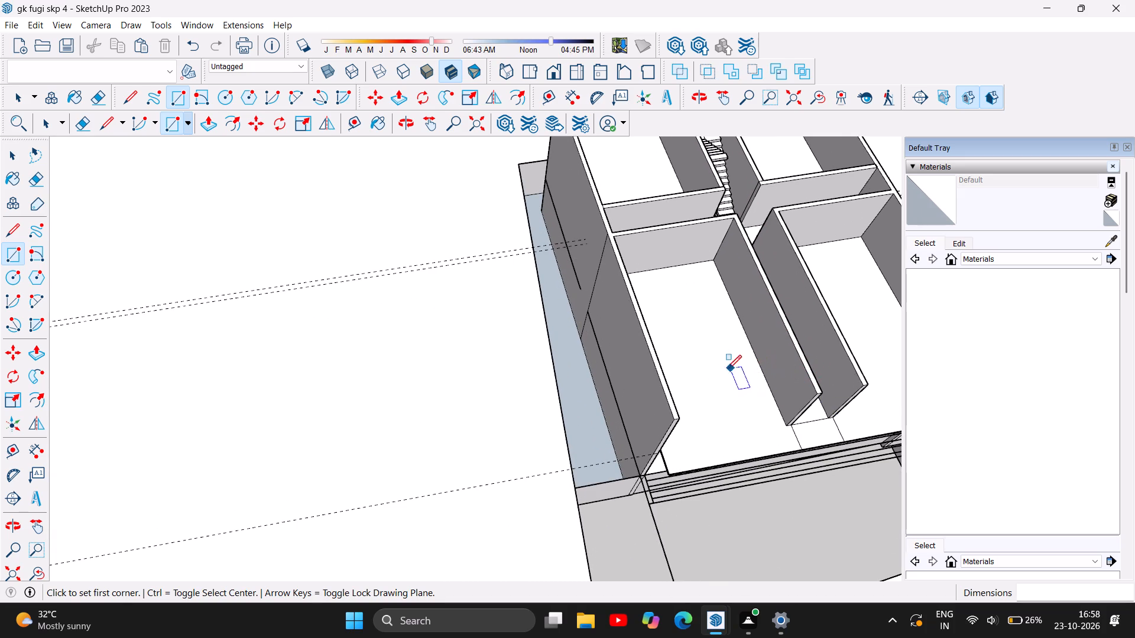
scroll(658, 440, down, 6)
scroll(592, 479, down, 4)
scroll(738, 271, up, 6)
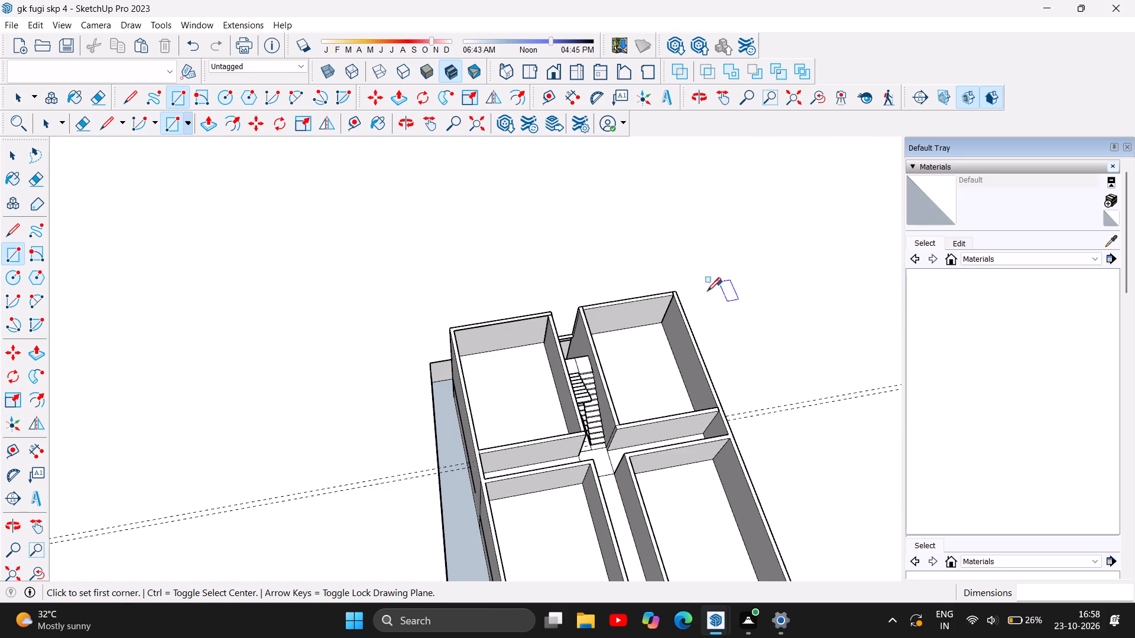
scroll(450, 330, up, 5)
click(447, 325)
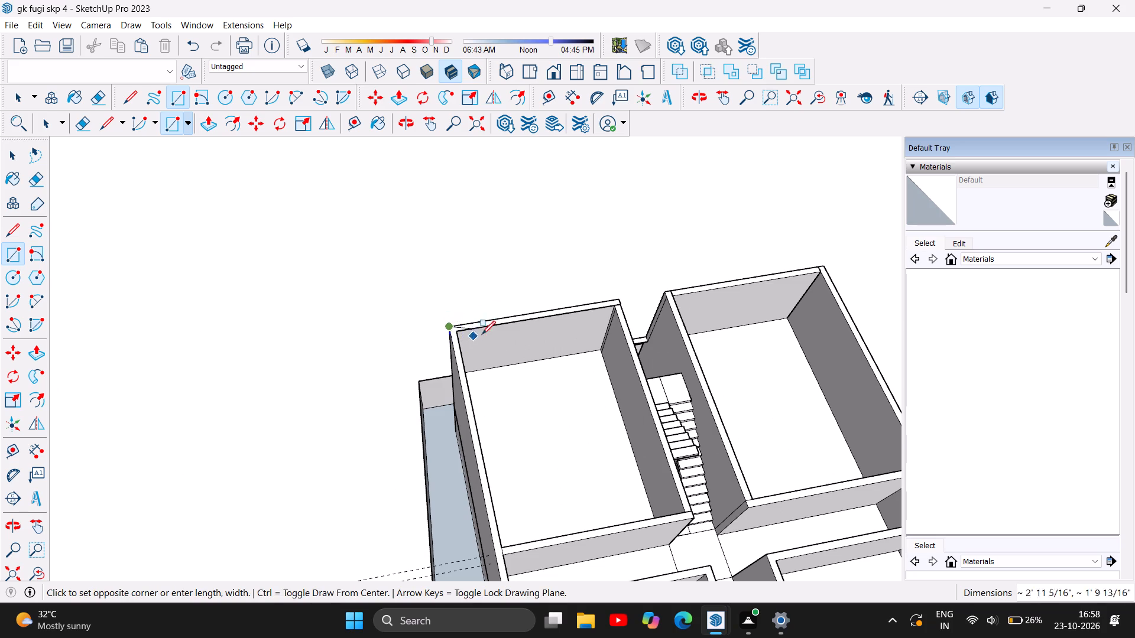
click(828, 264)
scroll(823, 303, down, 4)
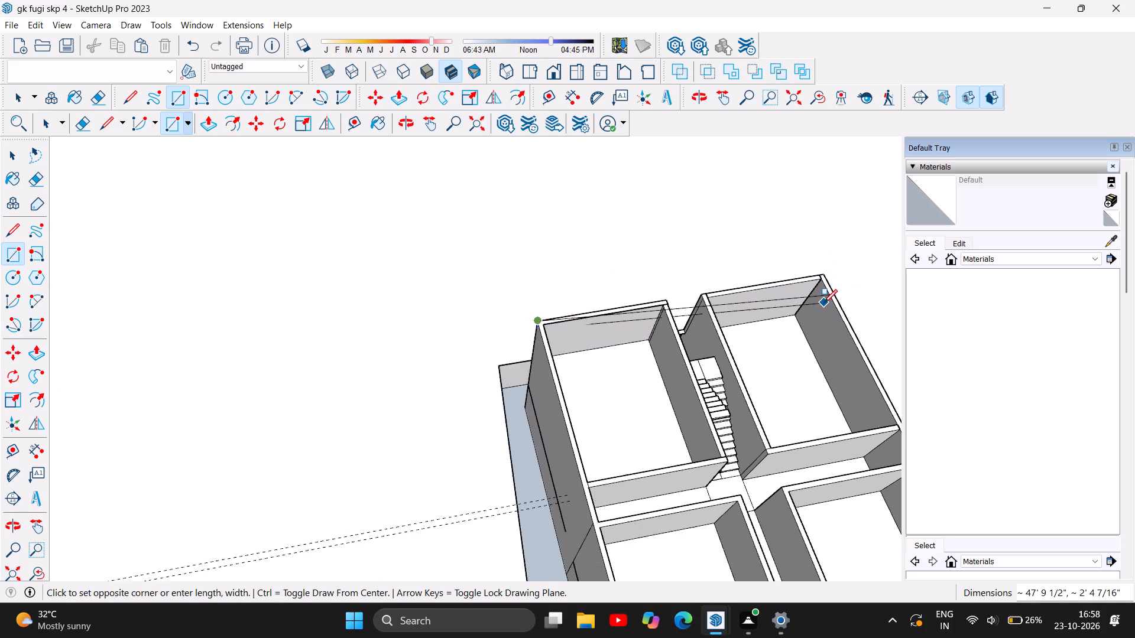
scroll(823, 303, down, 2)
scroll(736, 272, down, 5)
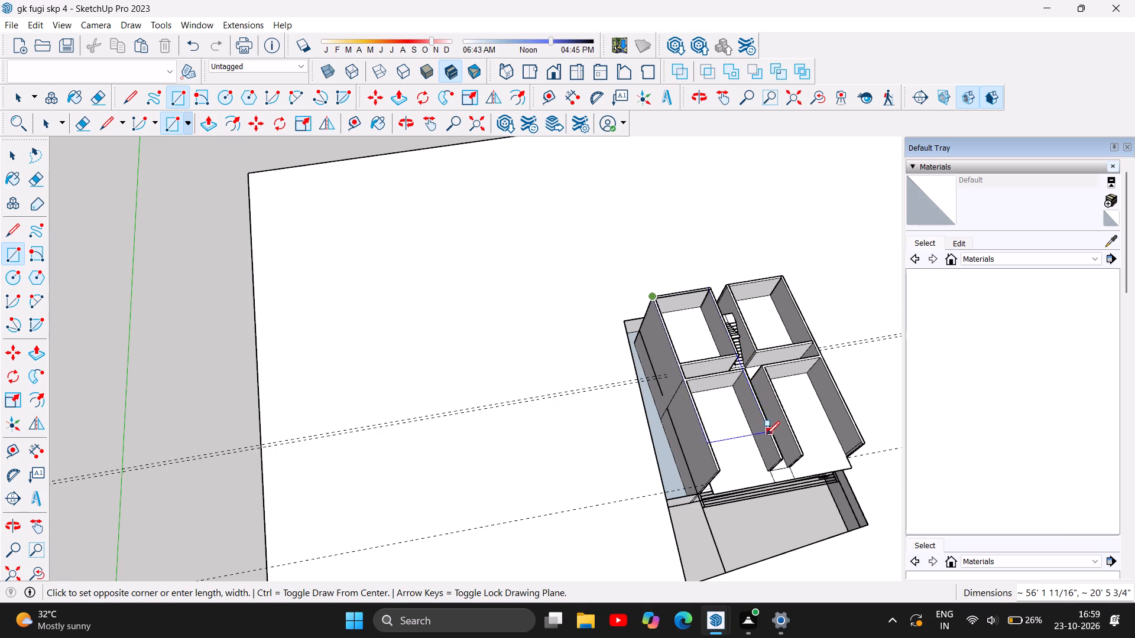
click(781, 455)
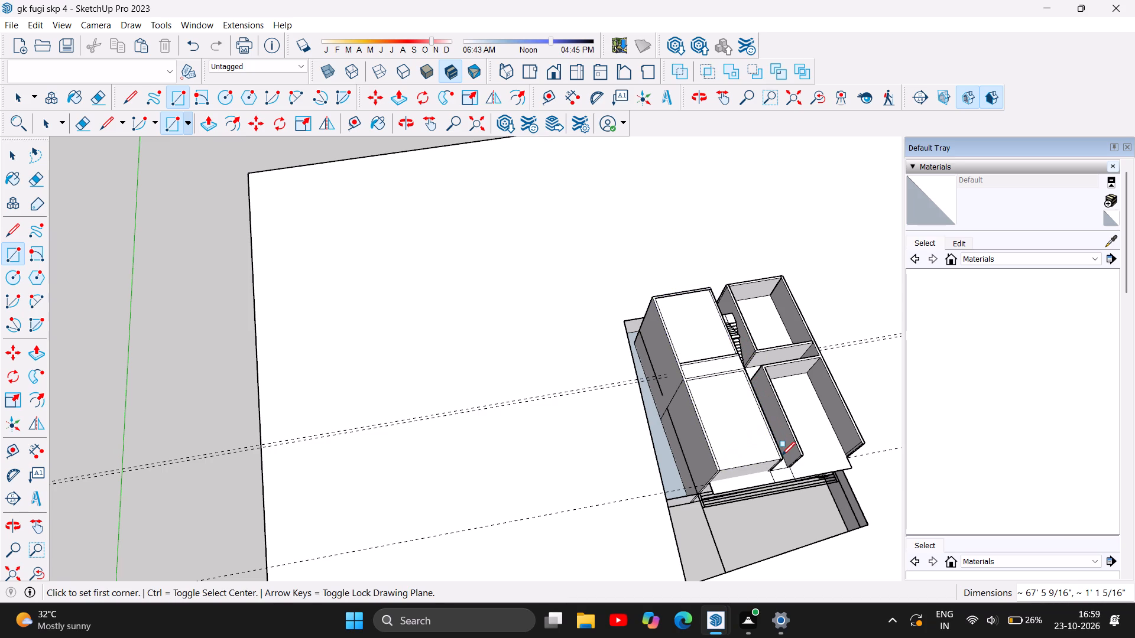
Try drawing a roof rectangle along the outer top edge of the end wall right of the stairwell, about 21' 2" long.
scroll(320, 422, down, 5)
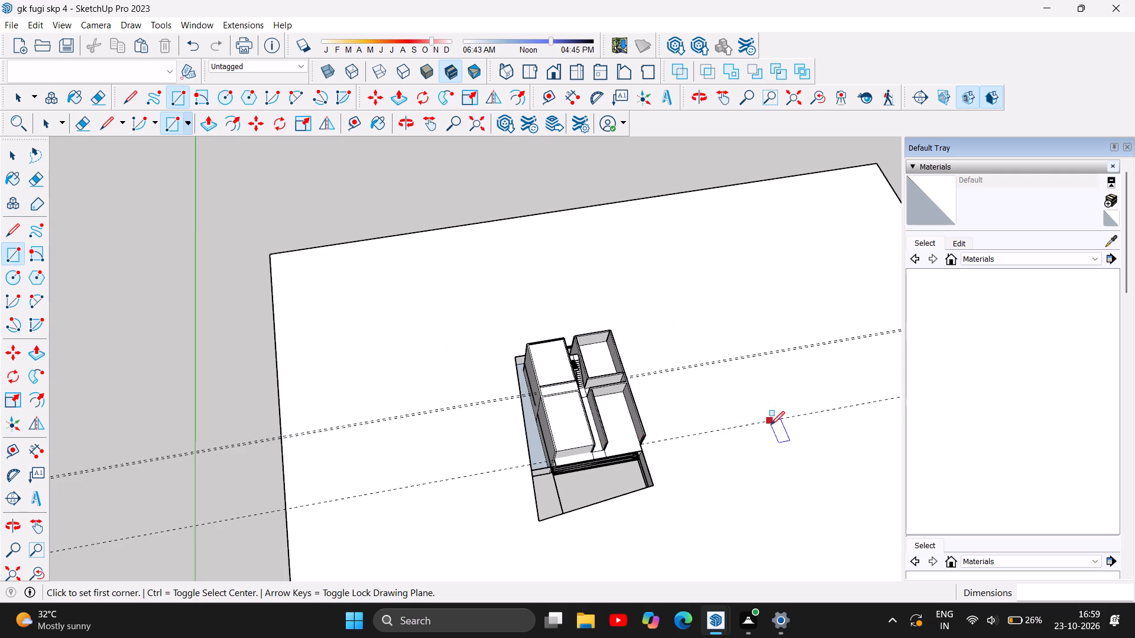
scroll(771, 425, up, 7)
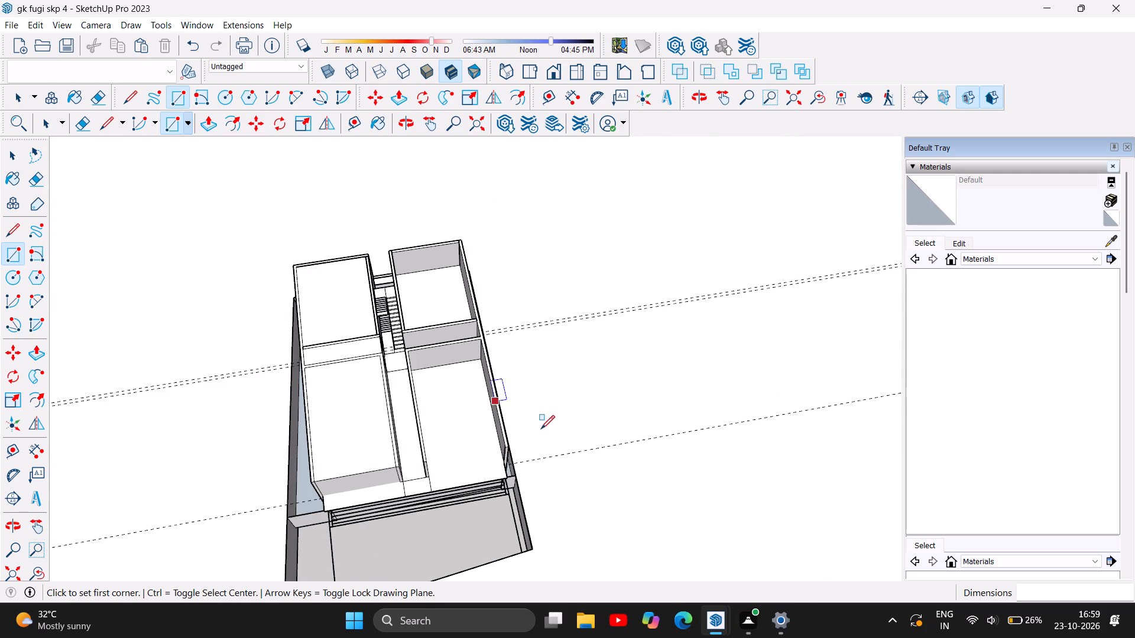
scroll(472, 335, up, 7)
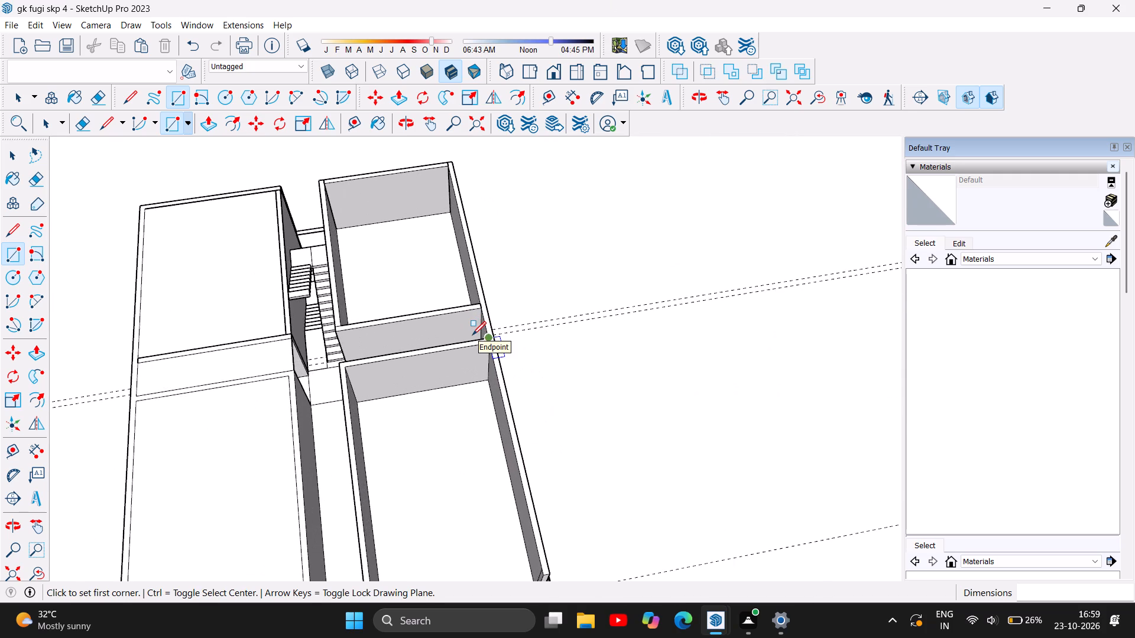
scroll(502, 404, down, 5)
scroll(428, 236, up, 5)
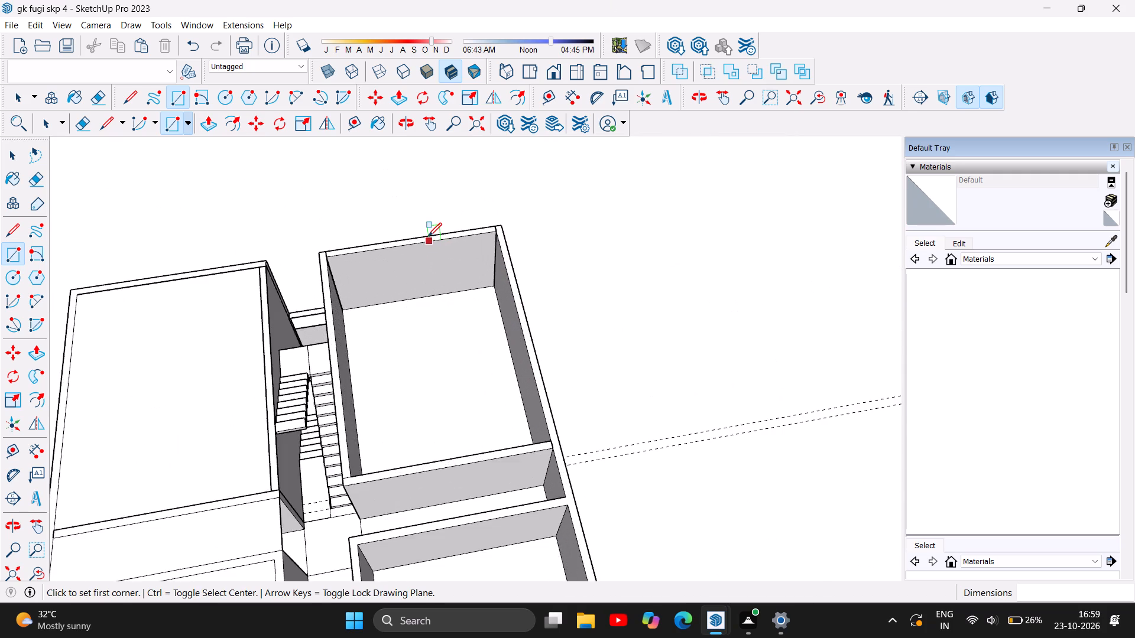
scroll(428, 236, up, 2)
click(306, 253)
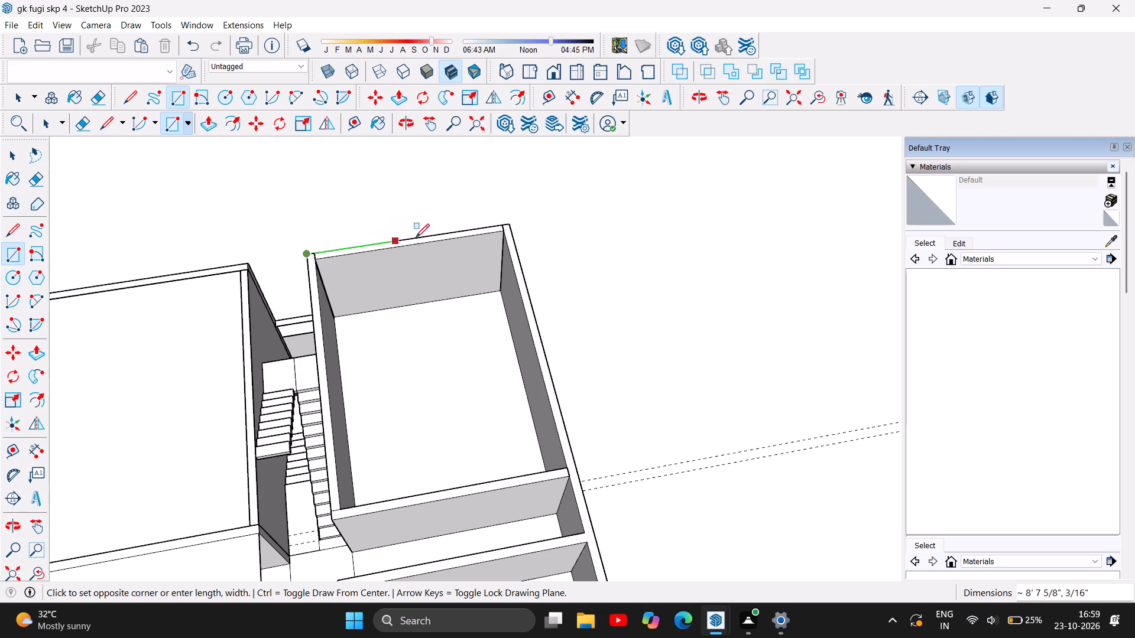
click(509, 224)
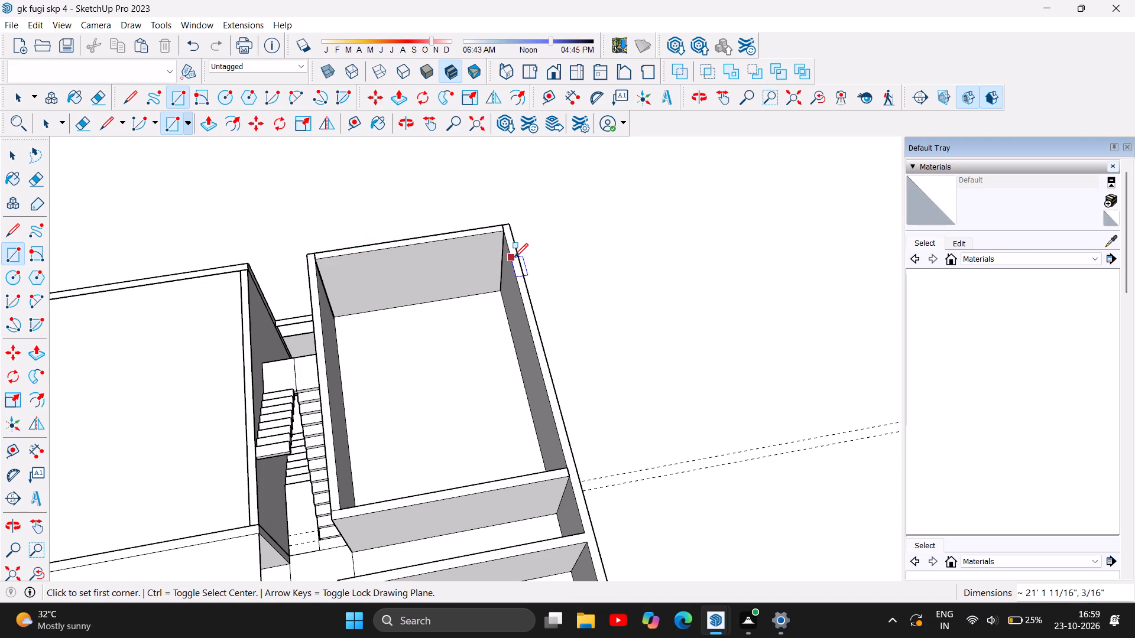
Draw a roof rectangle about 62' 5" by 21' 2" over the wall tops of the two rooms right of the stairwell and corridor.
scroll(514, 257, down, 4)
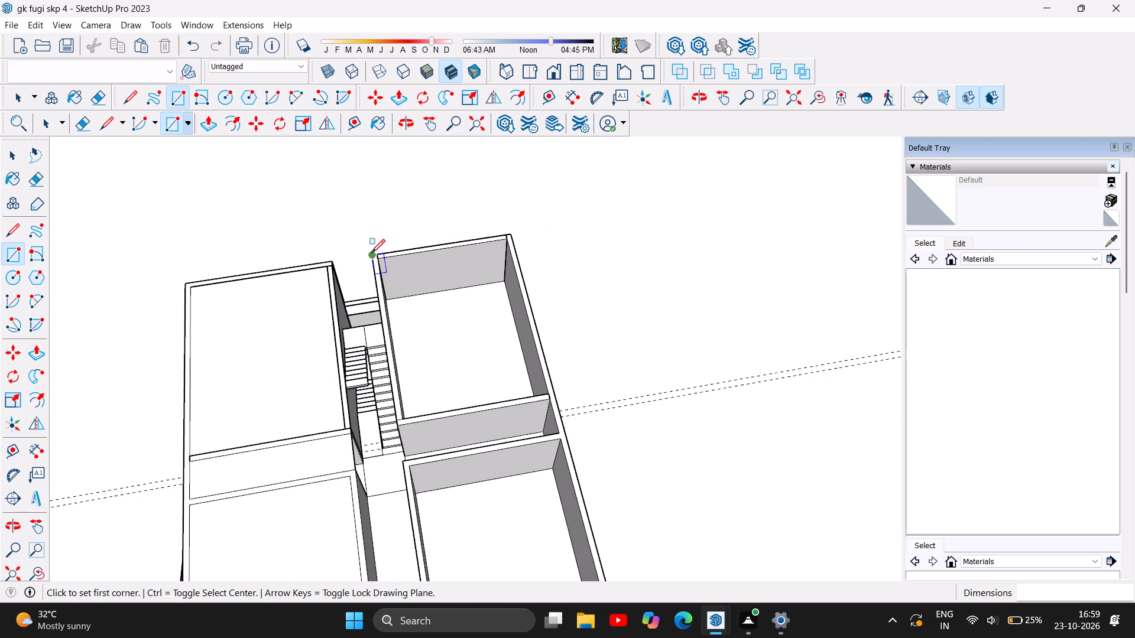
click(371, 255)
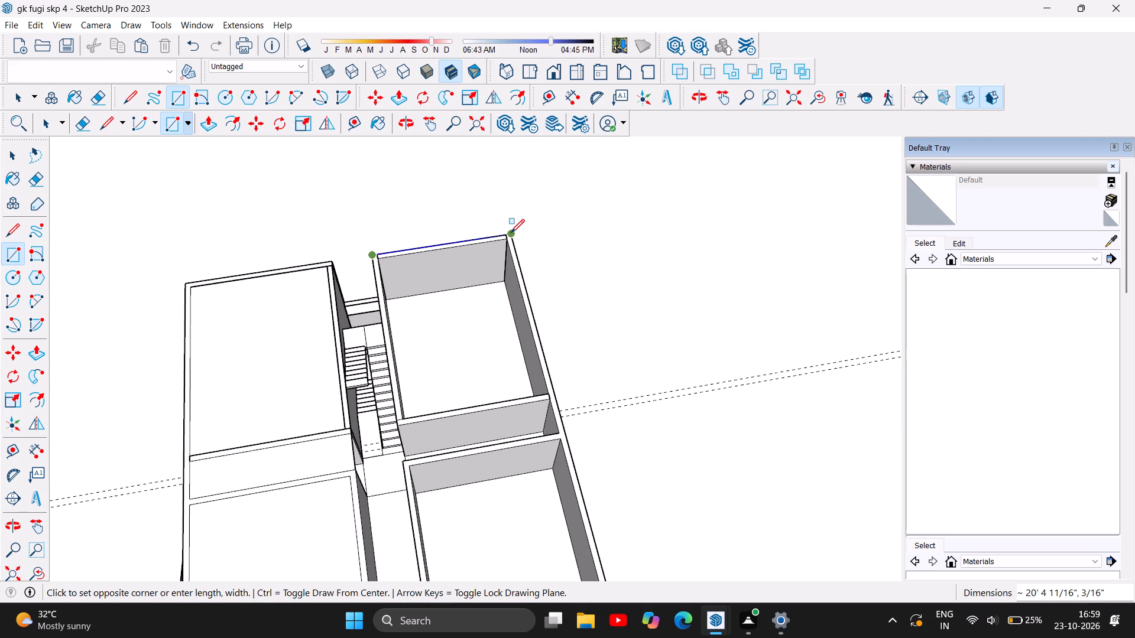
click(511, 233)
scroll(520, 279, down, 5)
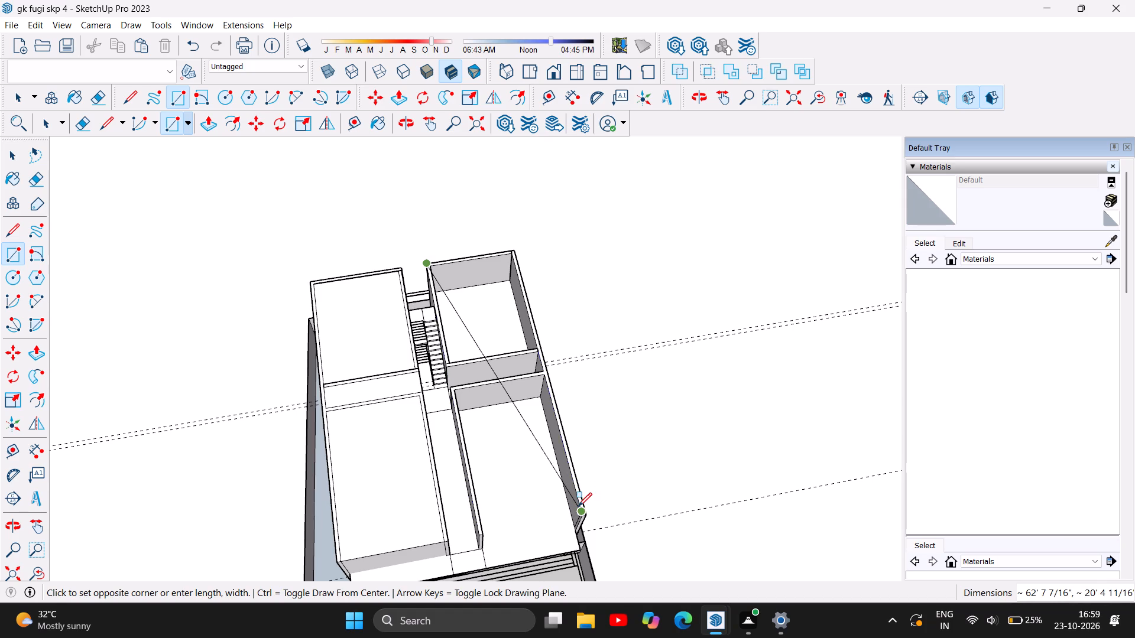
scroll(574, 512, up, 4)
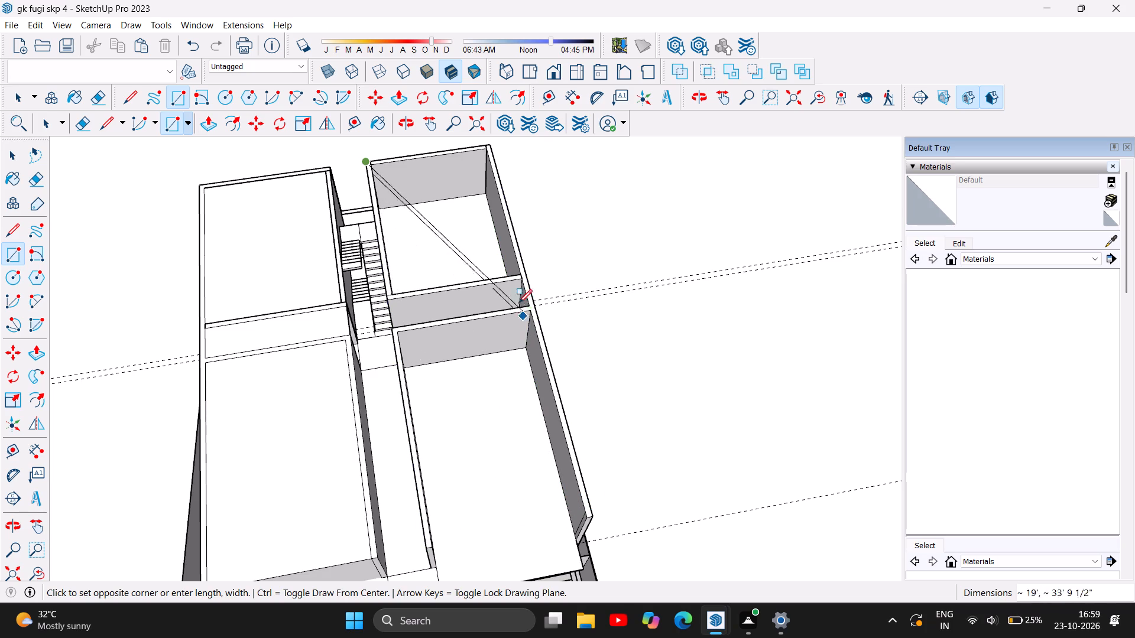
click(490, 141)
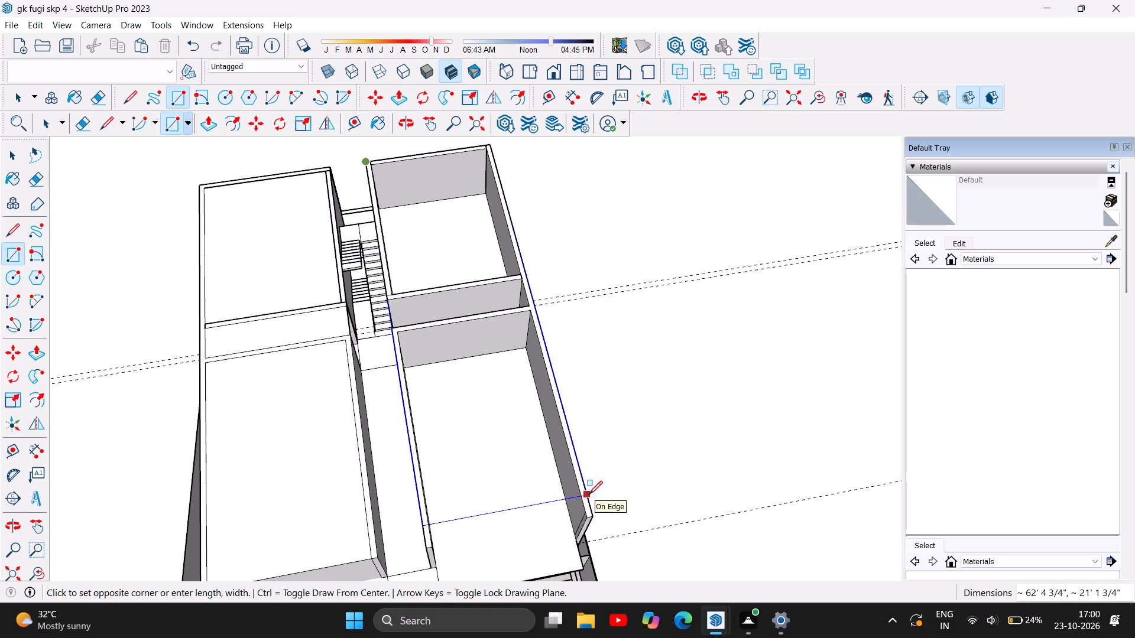
click(589, 494)
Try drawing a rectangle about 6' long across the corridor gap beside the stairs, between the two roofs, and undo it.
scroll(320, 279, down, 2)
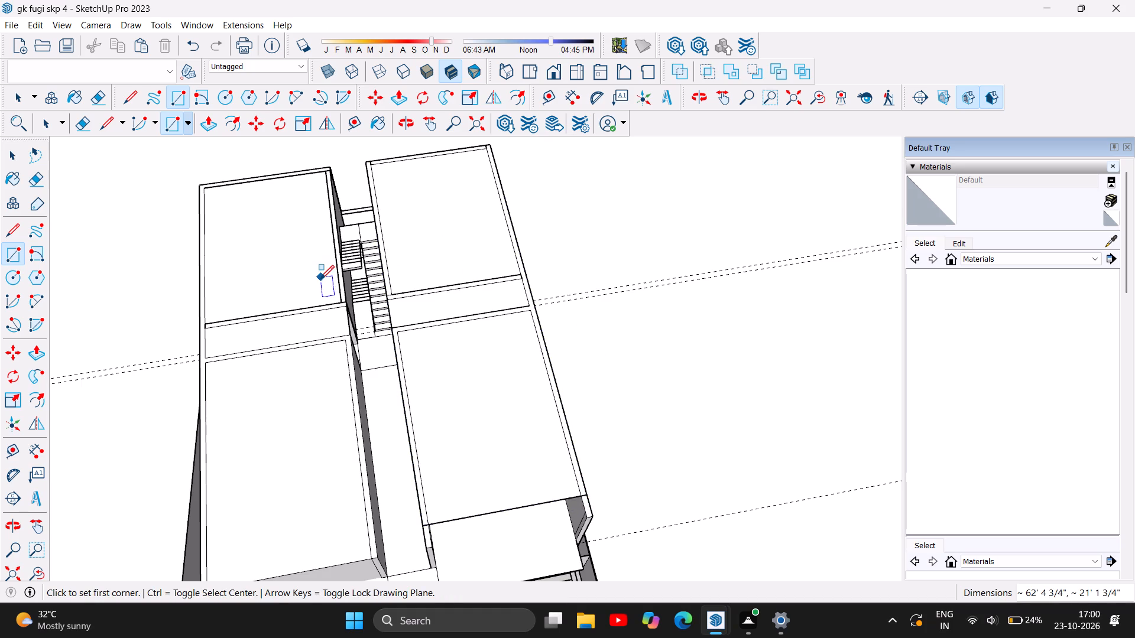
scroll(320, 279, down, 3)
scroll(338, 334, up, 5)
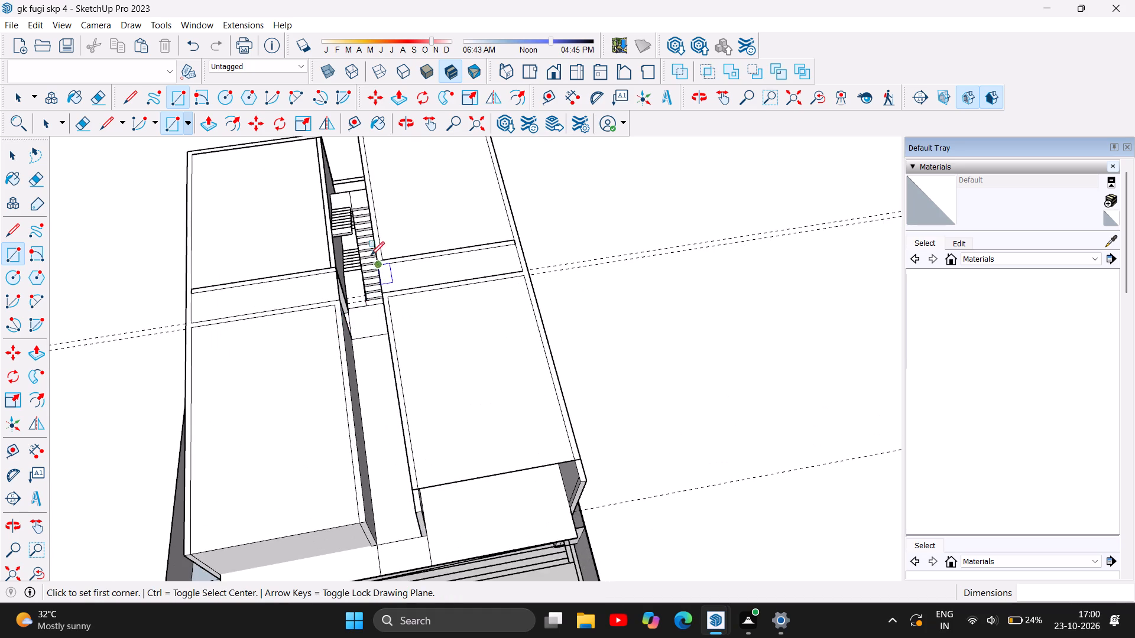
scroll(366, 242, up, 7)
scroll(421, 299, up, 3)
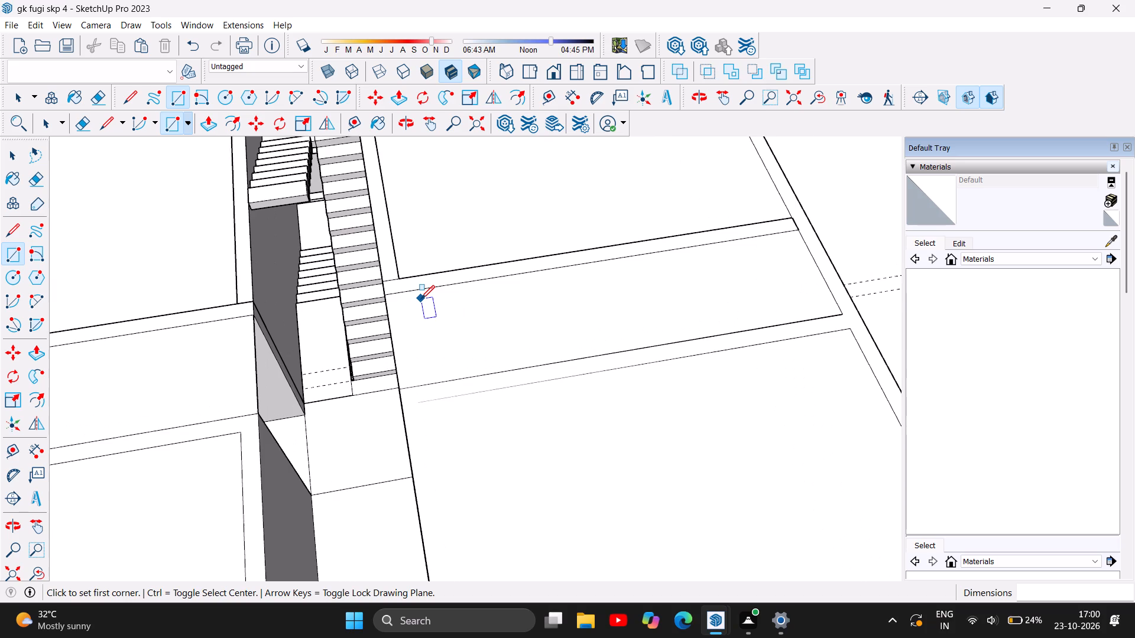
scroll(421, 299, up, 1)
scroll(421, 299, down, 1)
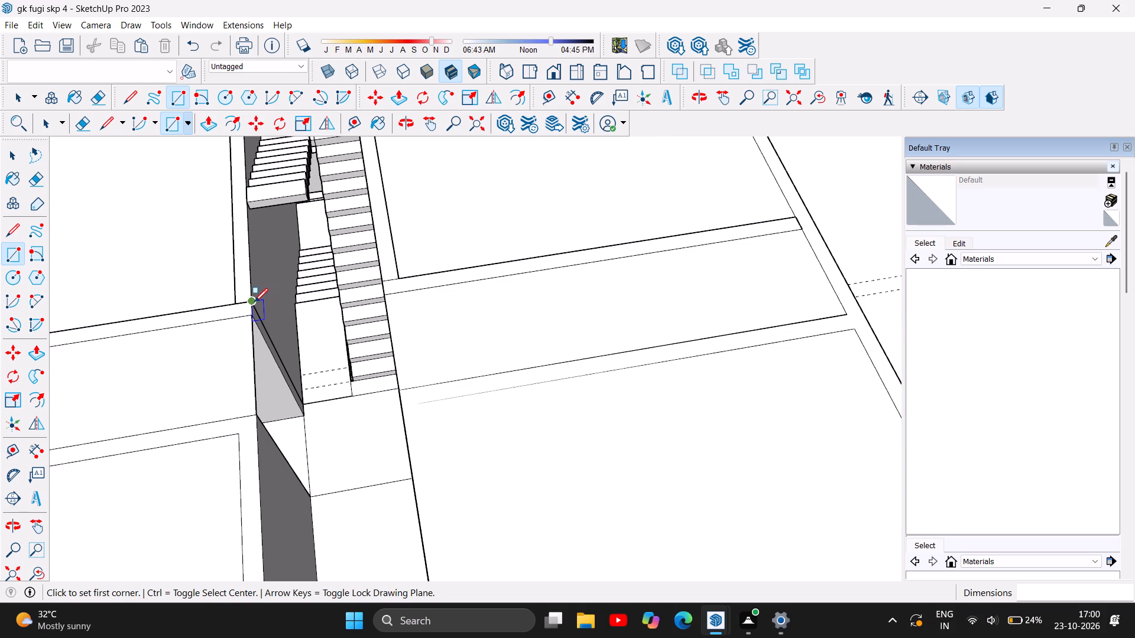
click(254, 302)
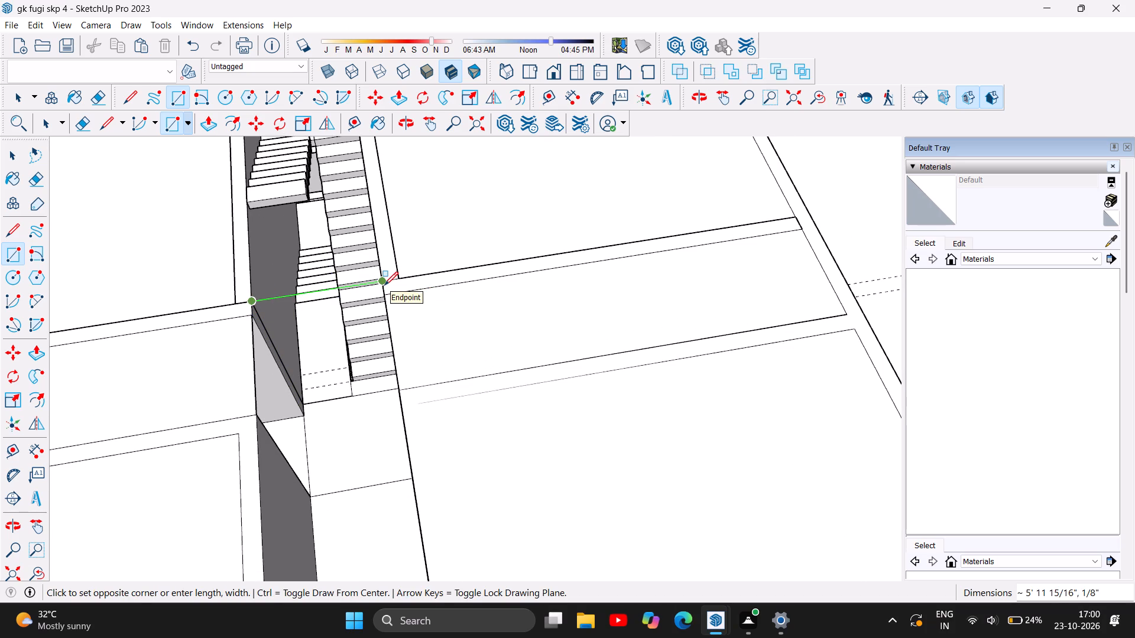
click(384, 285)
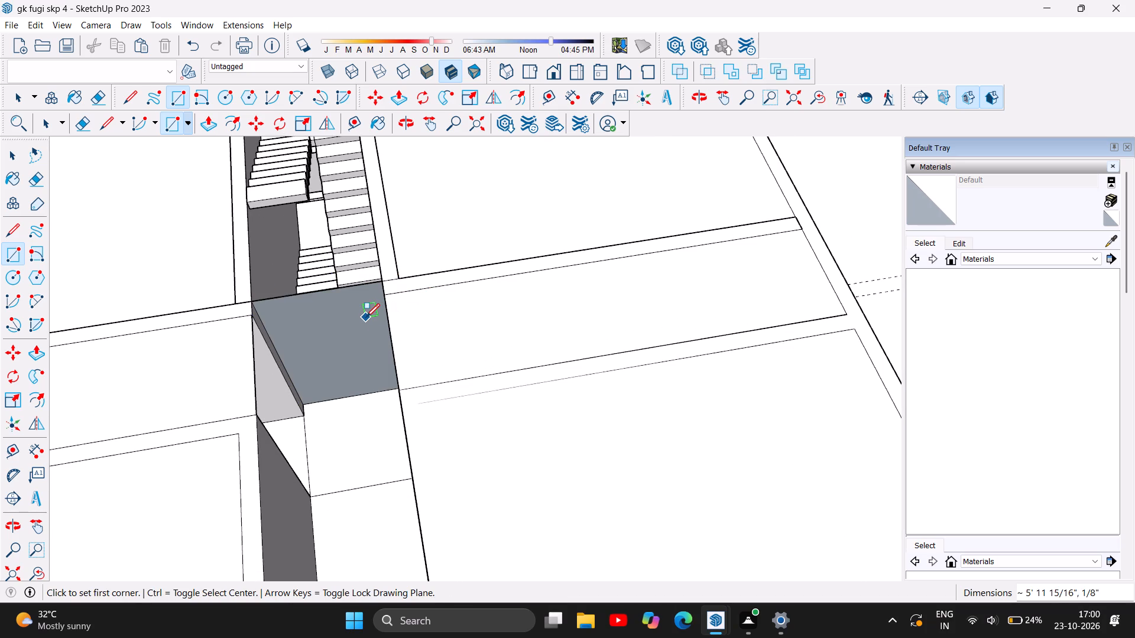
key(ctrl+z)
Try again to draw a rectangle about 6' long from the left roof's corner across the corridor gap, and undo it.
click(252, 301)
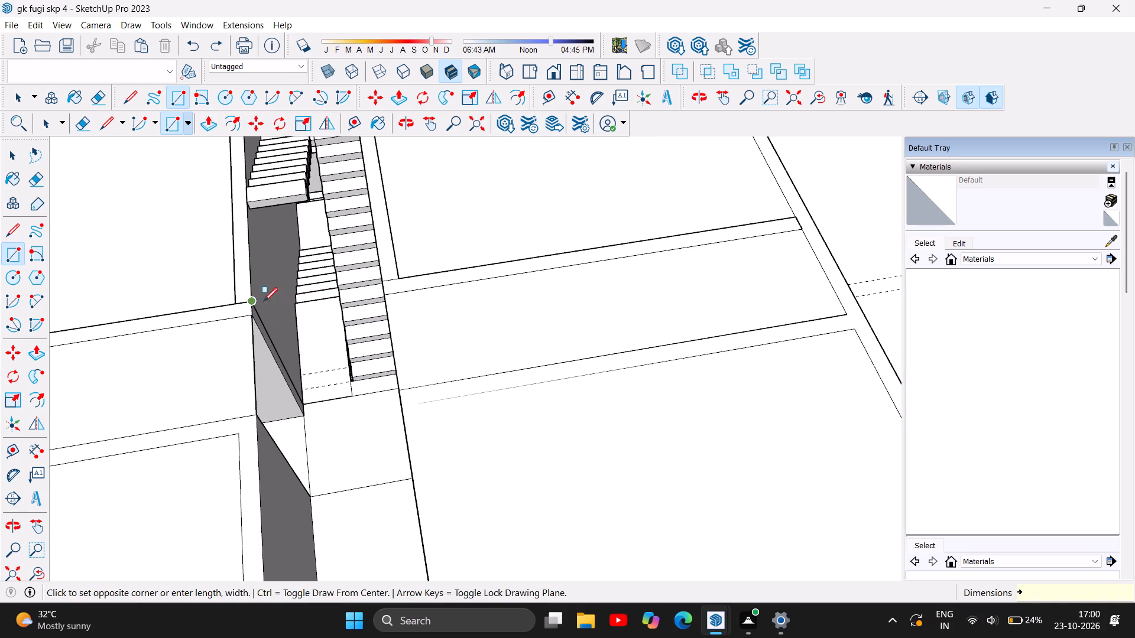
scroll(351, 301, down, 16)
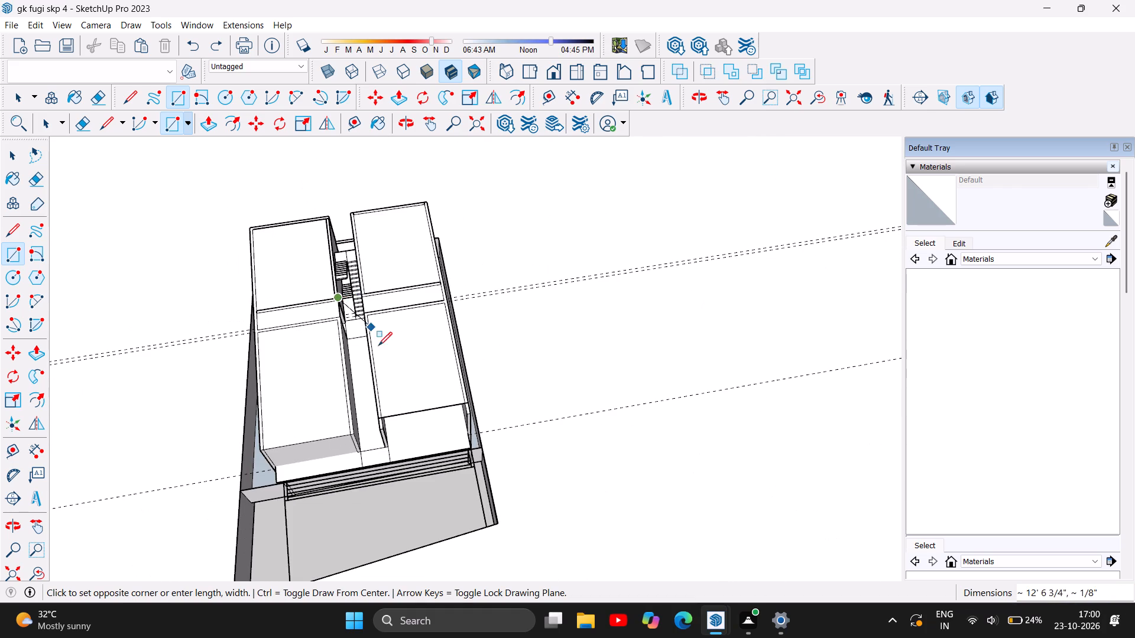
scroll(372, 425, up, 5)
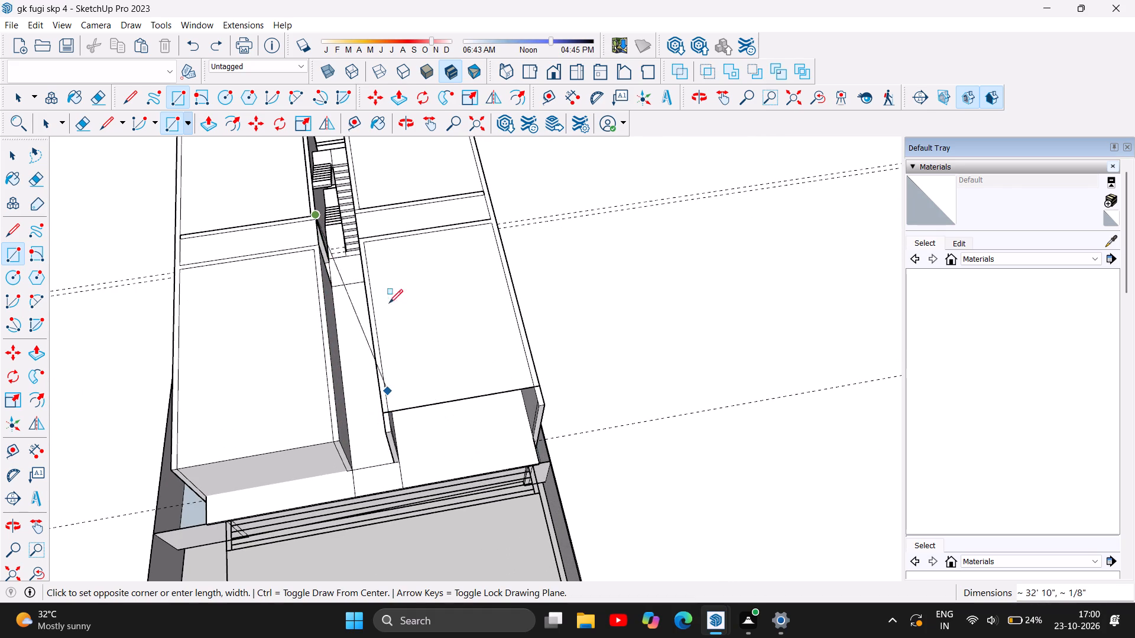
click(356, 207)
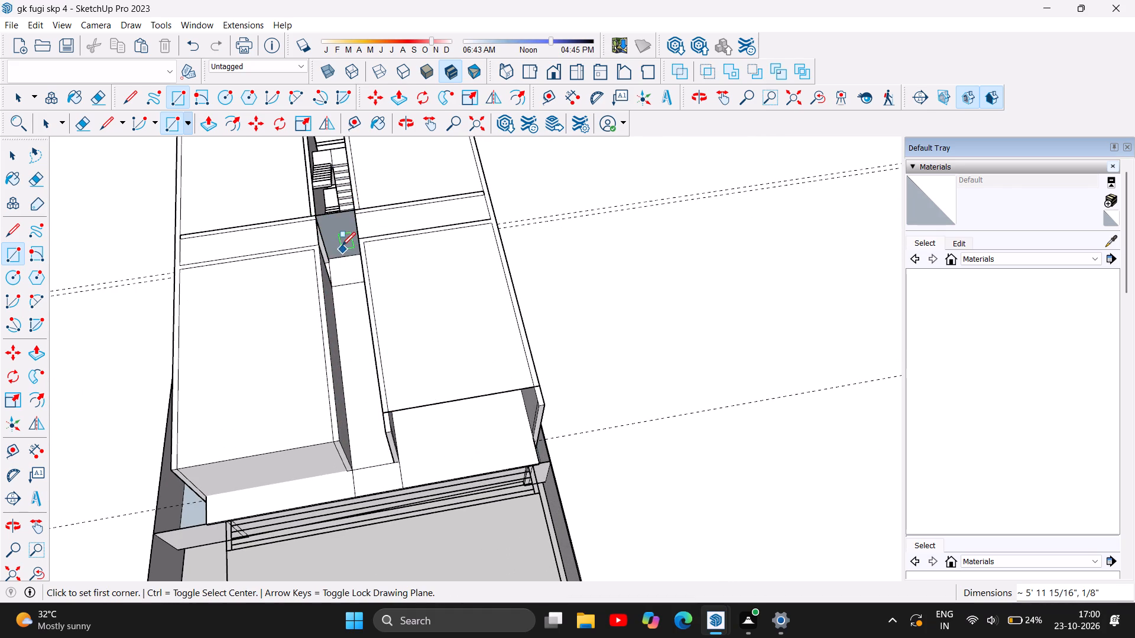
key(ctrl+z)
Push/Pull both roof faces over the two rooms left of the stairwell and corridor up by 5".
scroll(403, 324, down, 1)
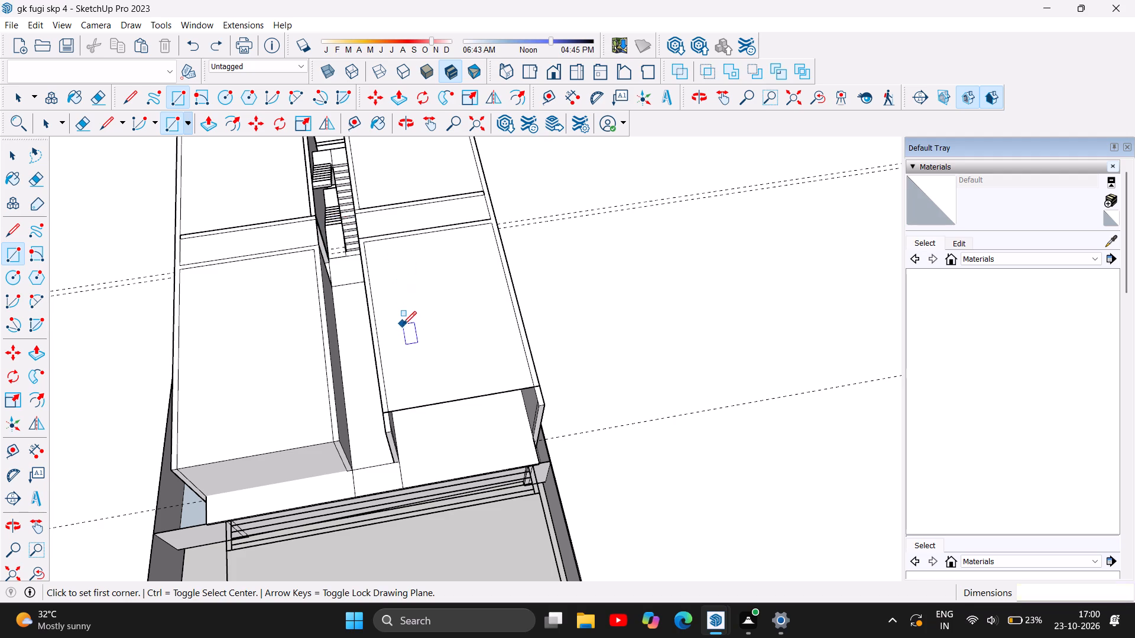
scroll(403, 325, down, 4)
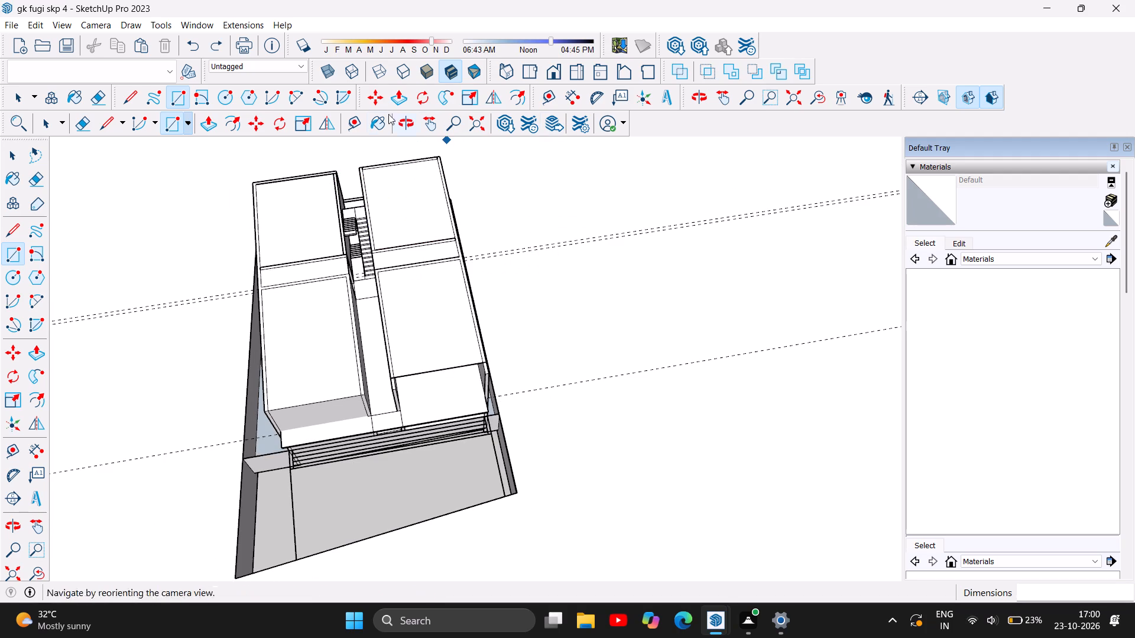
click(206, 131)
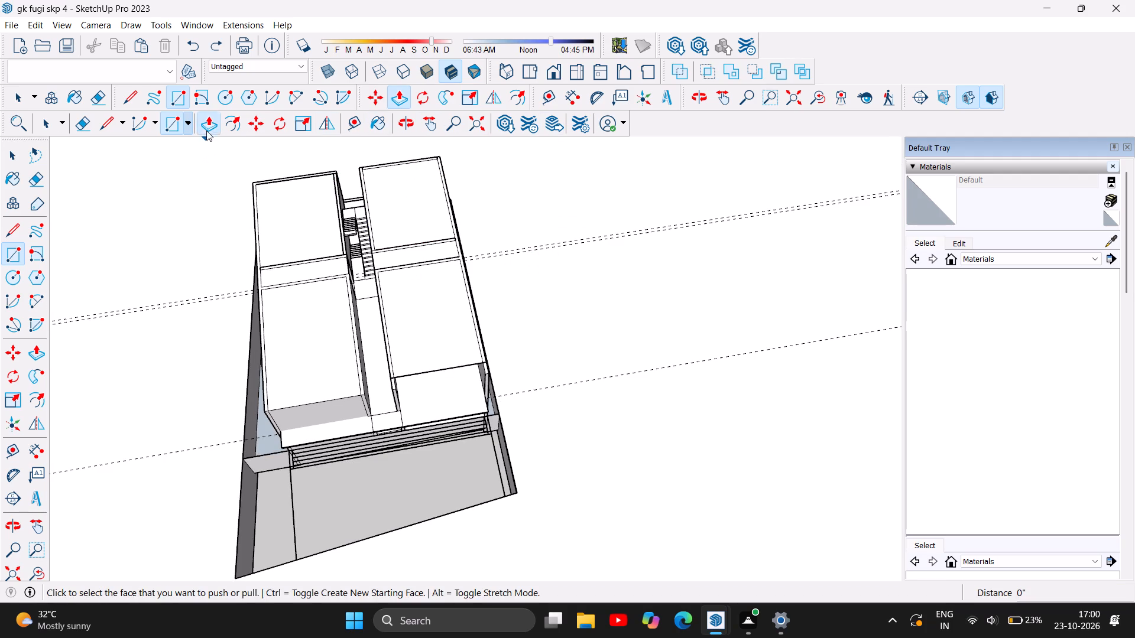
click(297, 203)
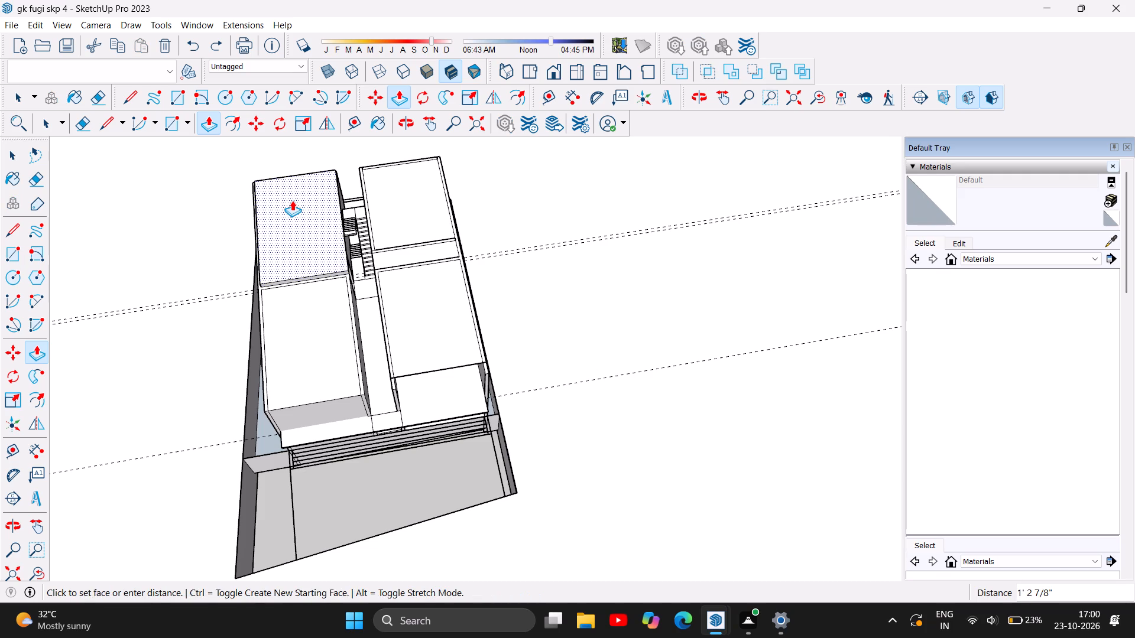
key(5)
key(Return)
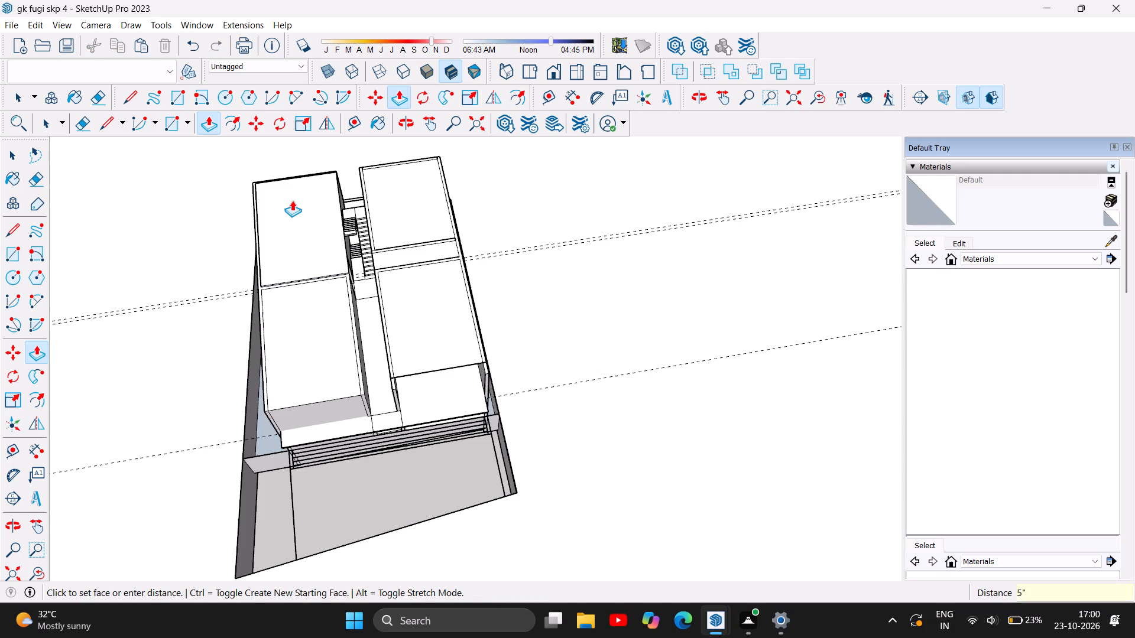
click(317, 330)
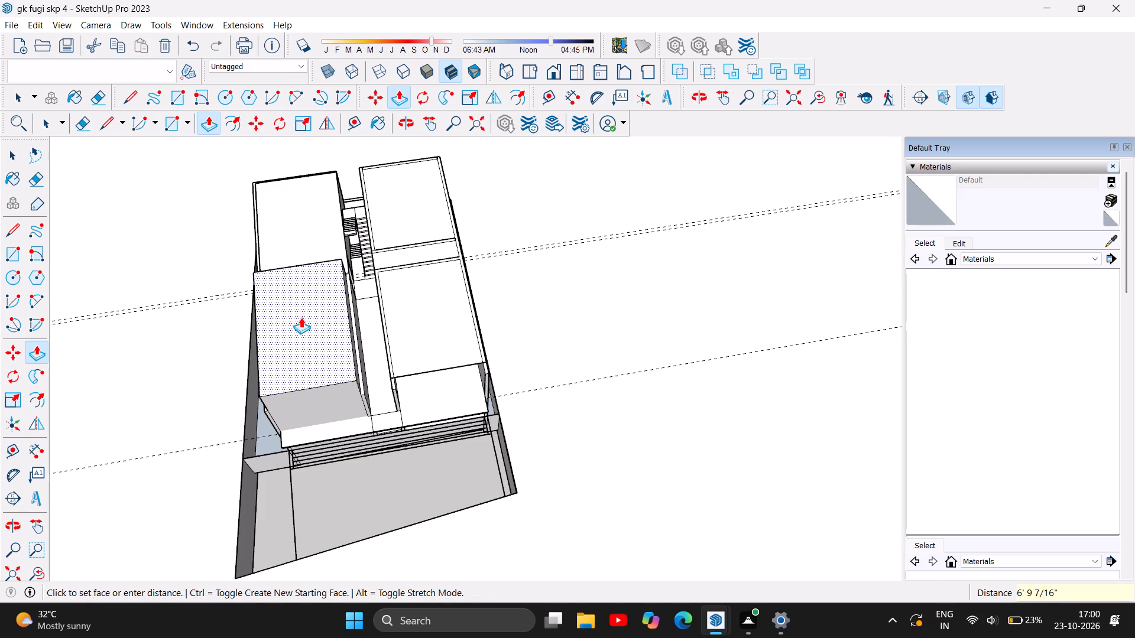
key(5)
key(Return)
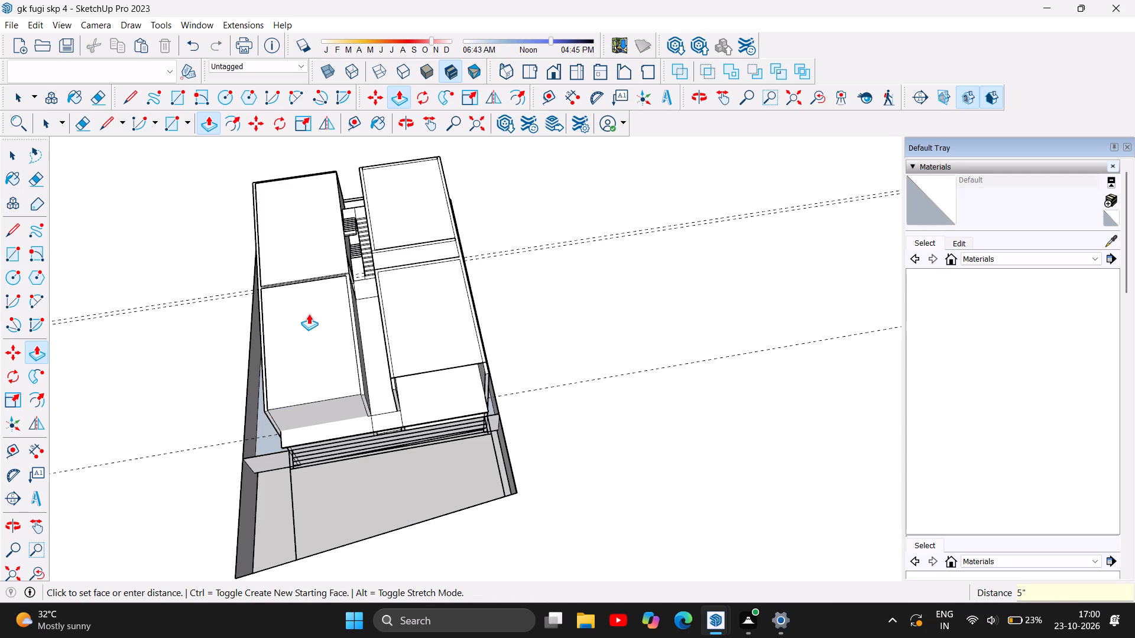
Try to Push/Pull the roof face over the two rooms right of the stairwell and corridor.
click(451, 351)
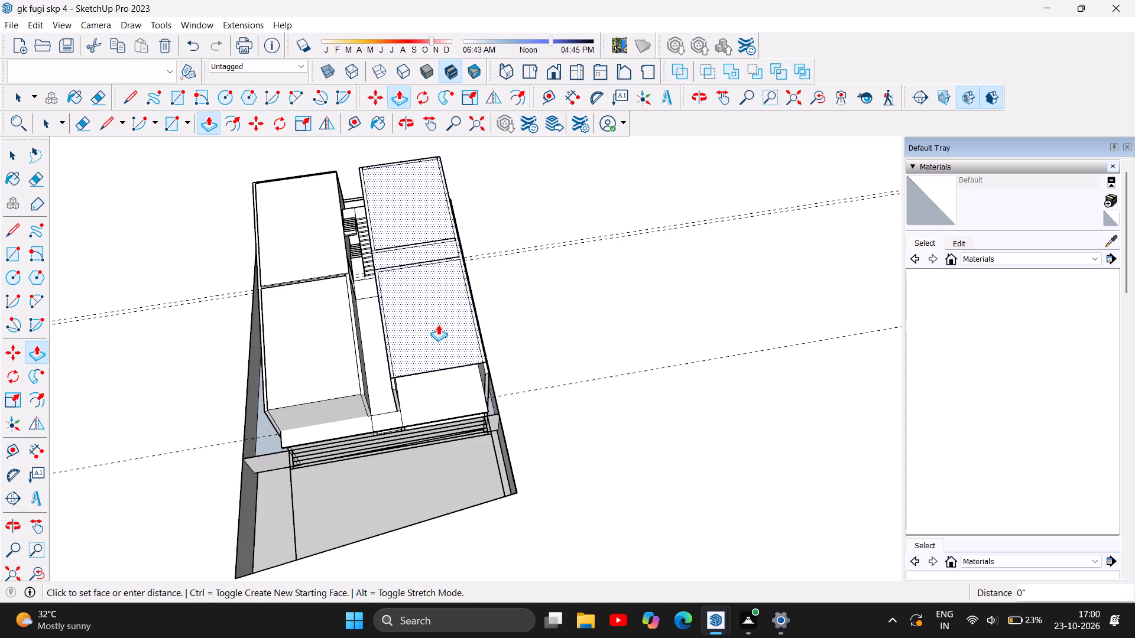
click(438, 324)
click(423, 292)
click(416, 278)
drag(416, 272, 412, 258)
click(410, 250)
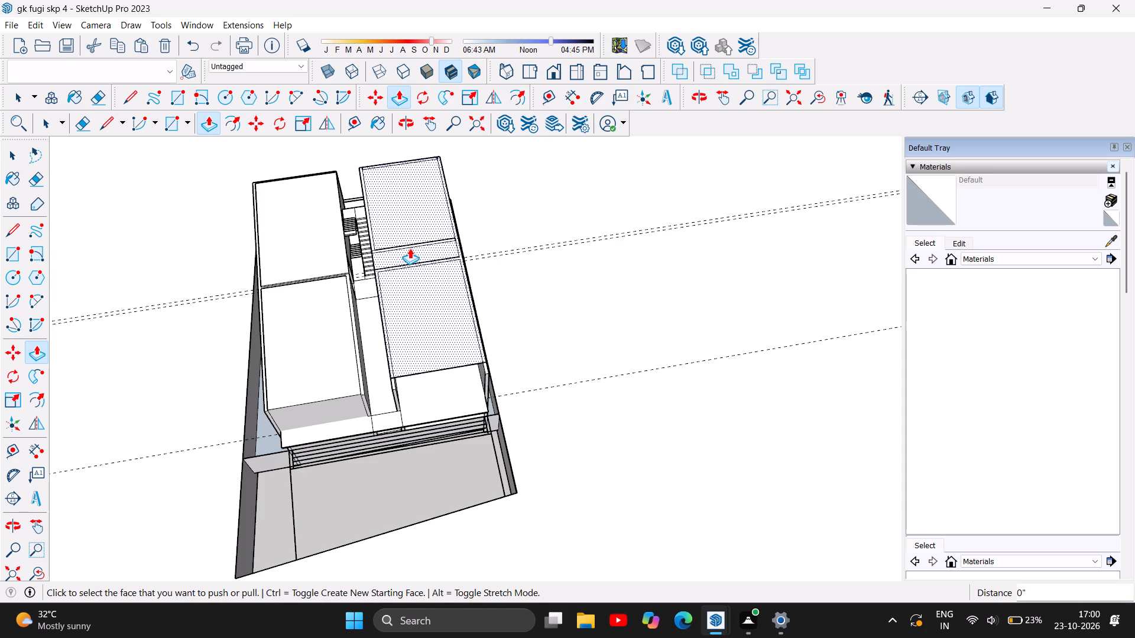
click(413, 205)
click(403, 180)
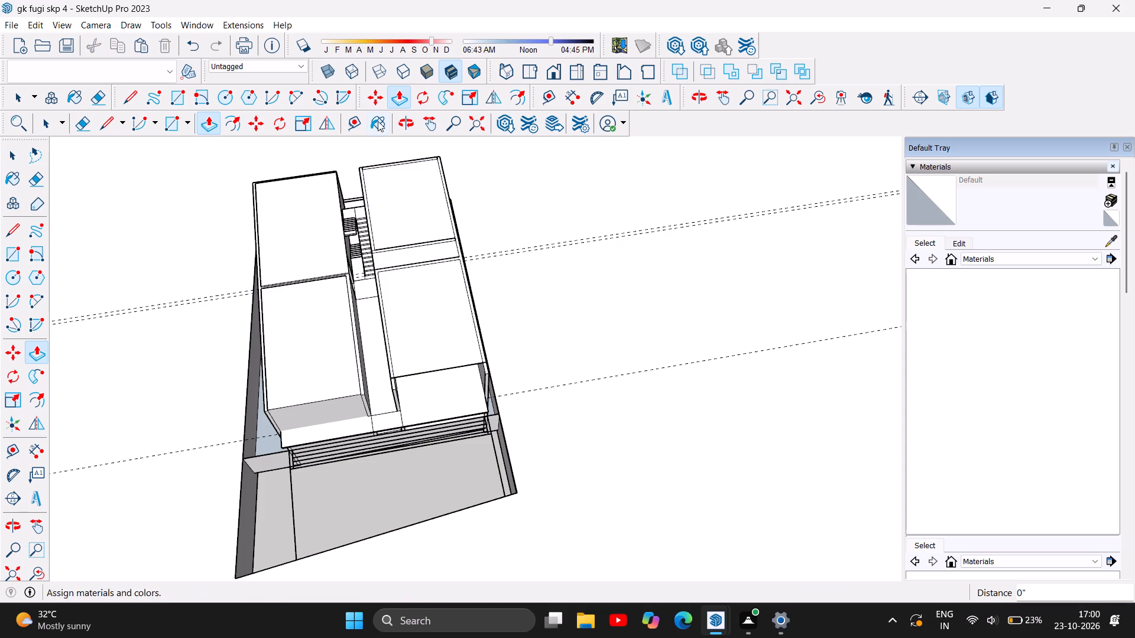
Examine the roof slabs, the front of the building and the gap around the stairwell from several angles.
click(405, 118)
drag(346, 252, 516, 136)
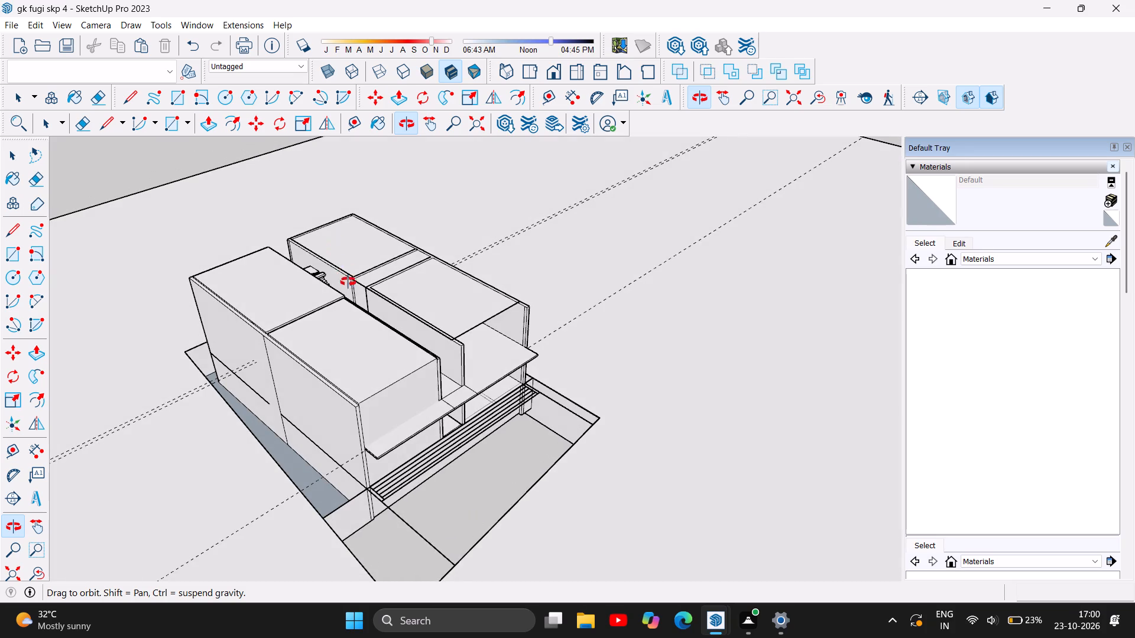
drag(351, 287, 305, 287)
scroll(408, 290, up, 5)
drag(618, 438, 439, 313)
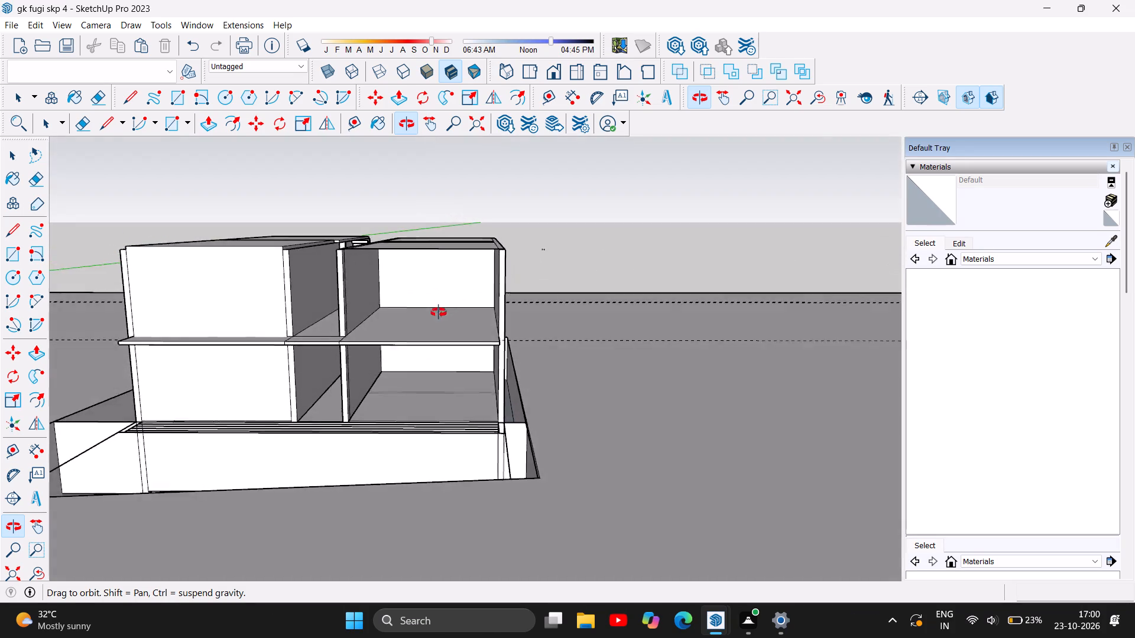
drag(439, 313, 592, 459)
drag(339, 298, 536, 268)
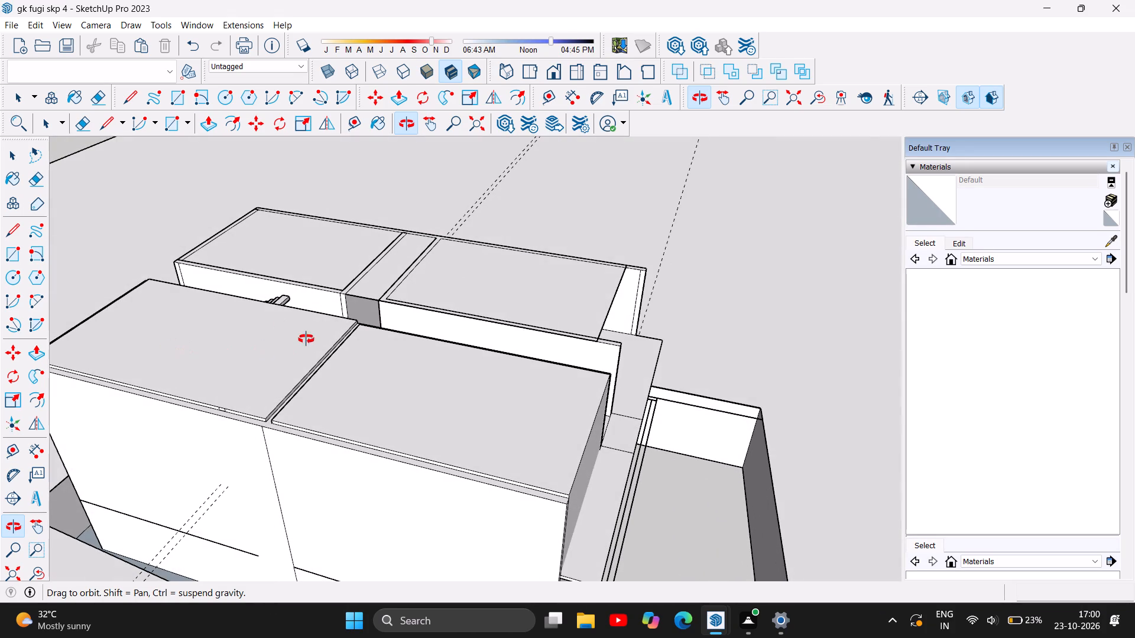
scroll(335, 295, up, 10)
scroll(388, 346, up, 5)
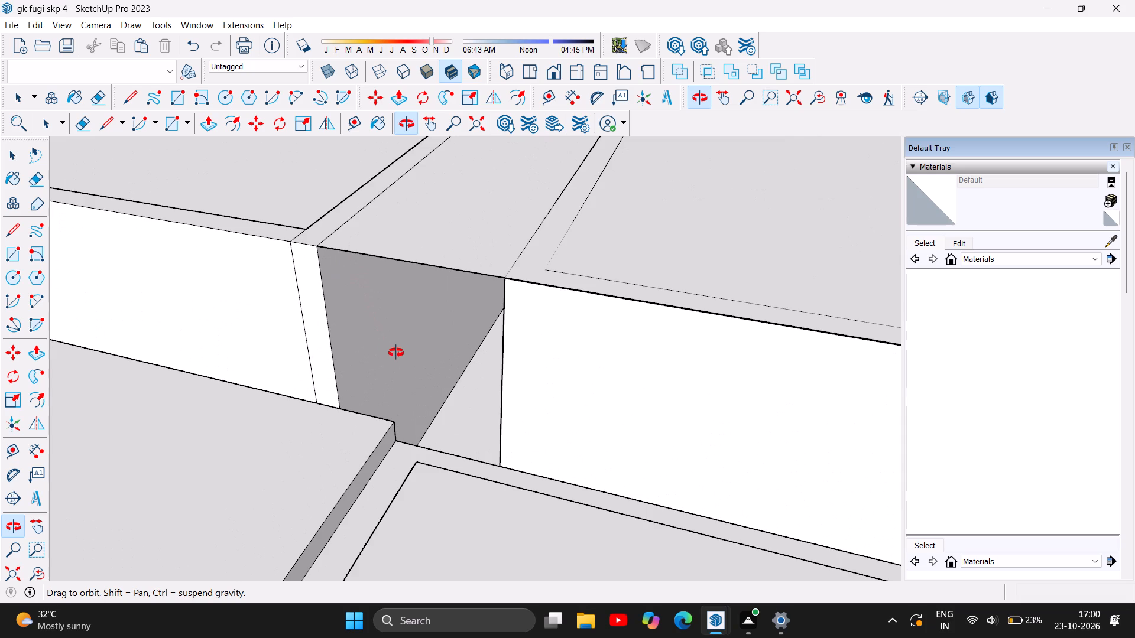
drag(396, 359, 440, 413)
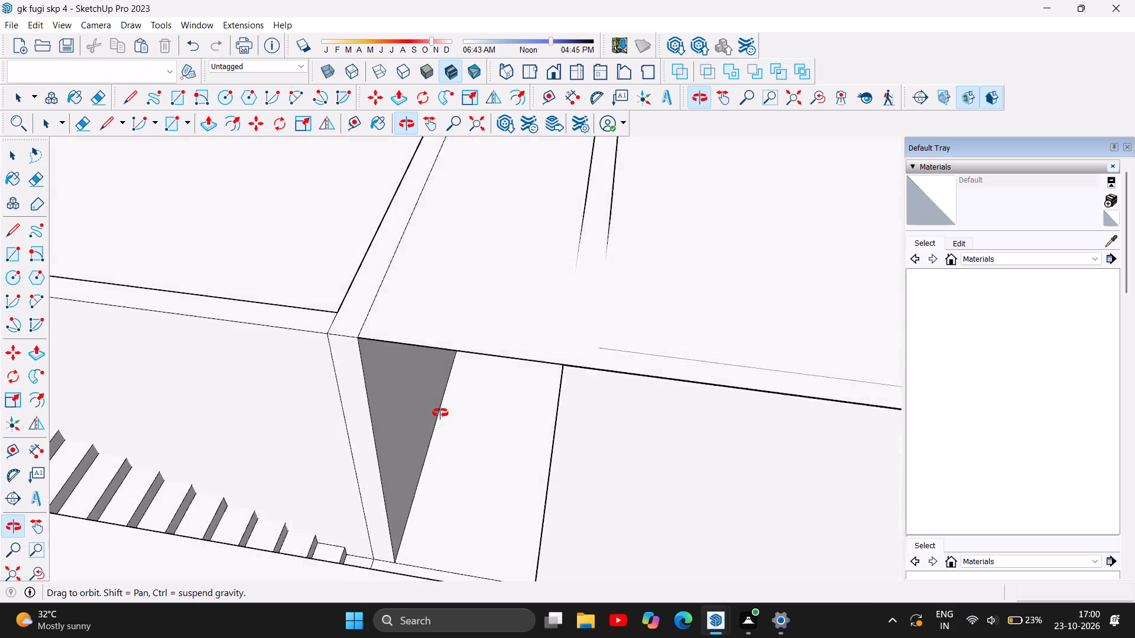
drag(440, 413, 170, 440)
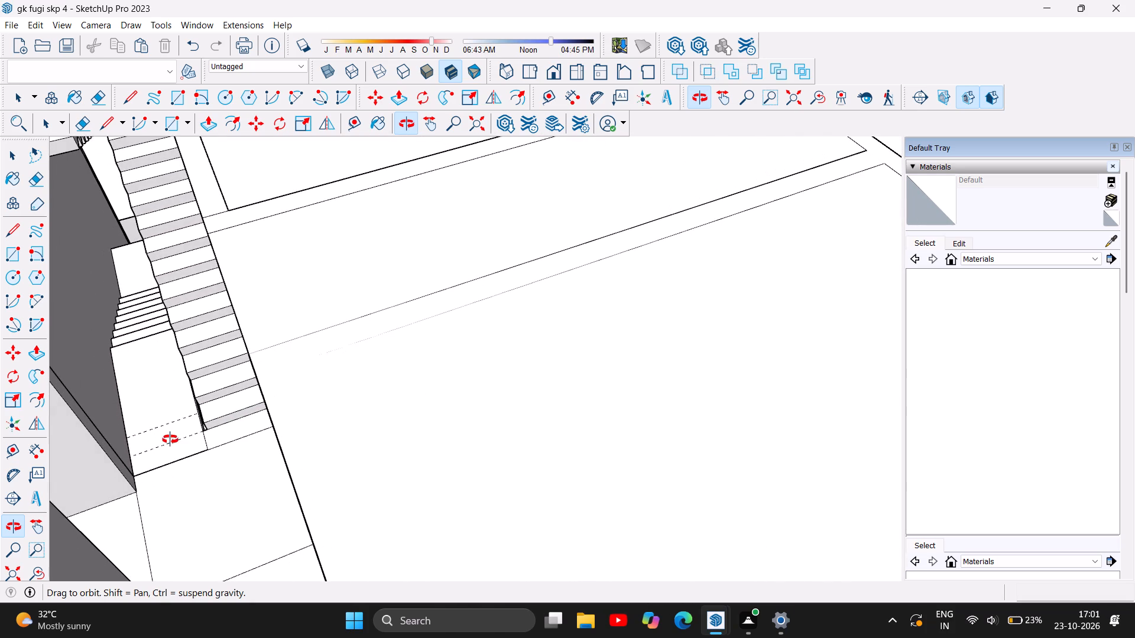
drag(170, 440, 170, 440)
scroll(204, 412, up, 1)
scroll(205, 411, down, 13)
scroll(355, 409, down, 3)
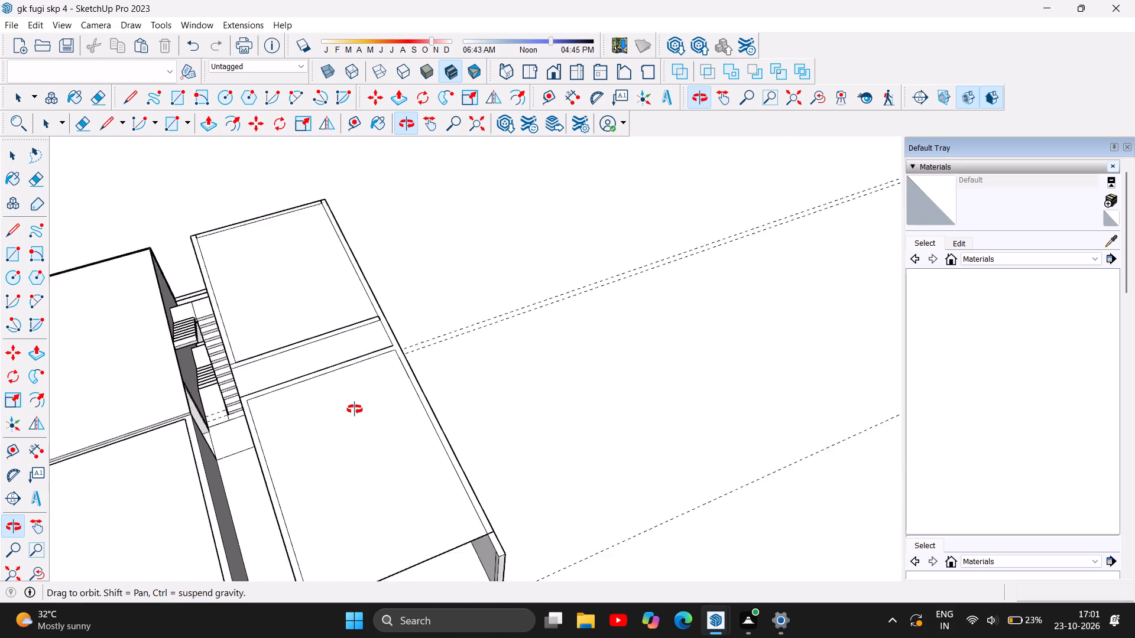
scroll(355, 409, down, 4)
scroll(257, 438, up, 7)
scroll(206, 419, up, 6)
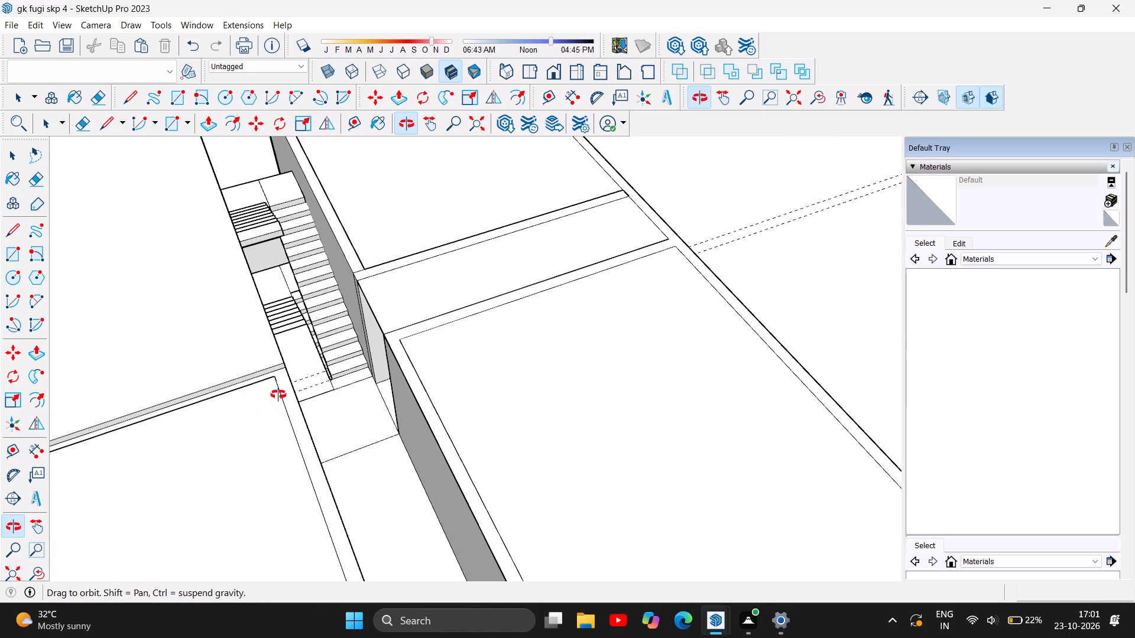
scroll(270, 380, down, 12)
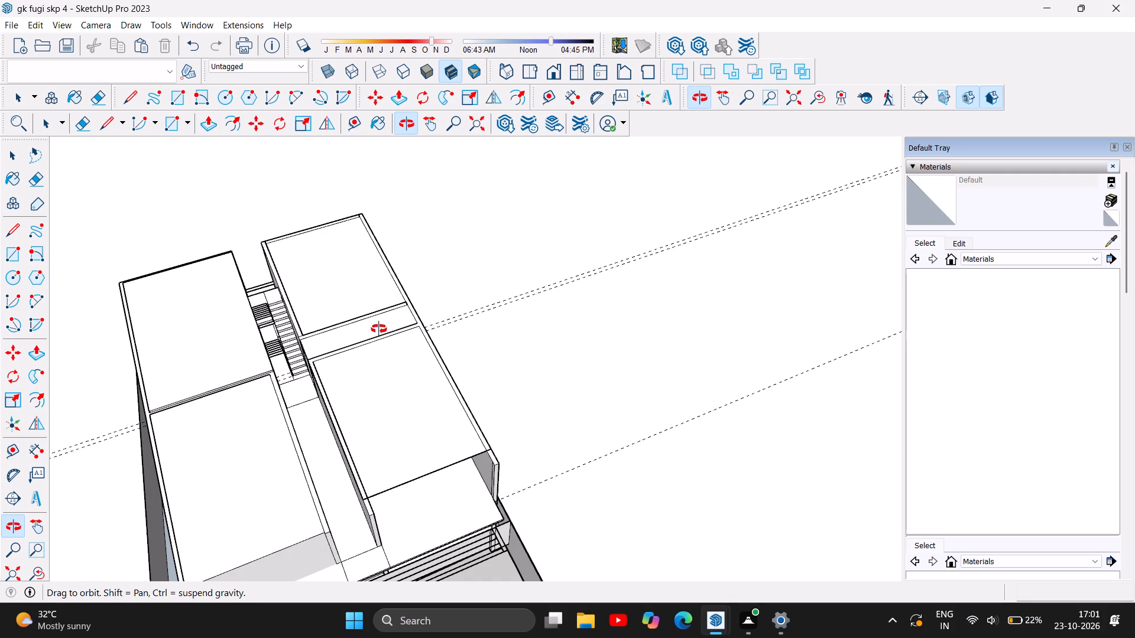
Undo the roof thickening and the roof rectangles on both sides, back to open upper-storey rooms.
key(ctrl+z)
key(ctrl+z)
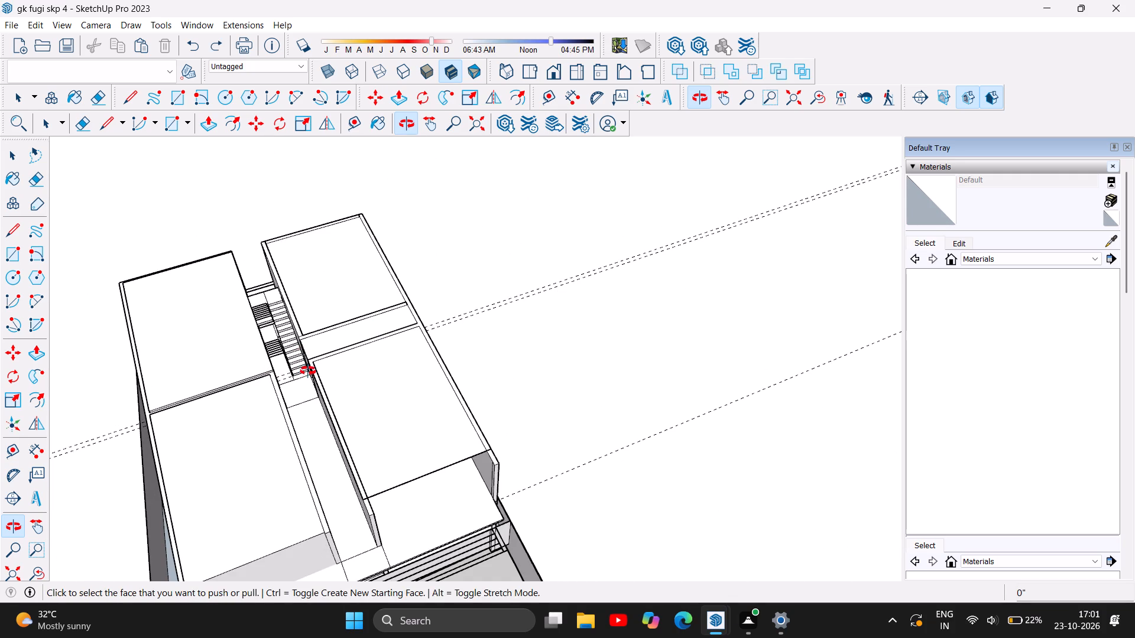
key(ctrl+z)
key(ctrl+z)
key(ctrl+z)
key(ctrl+z)
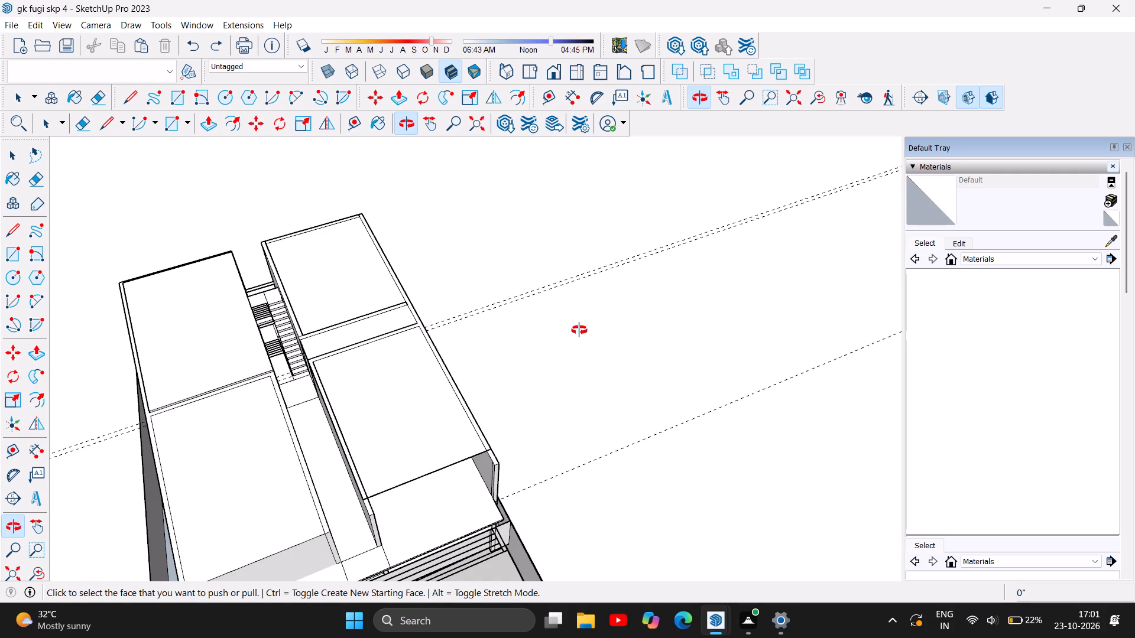
key(ctrl+z)
key(ctrl+z)
key(ctrl+z)
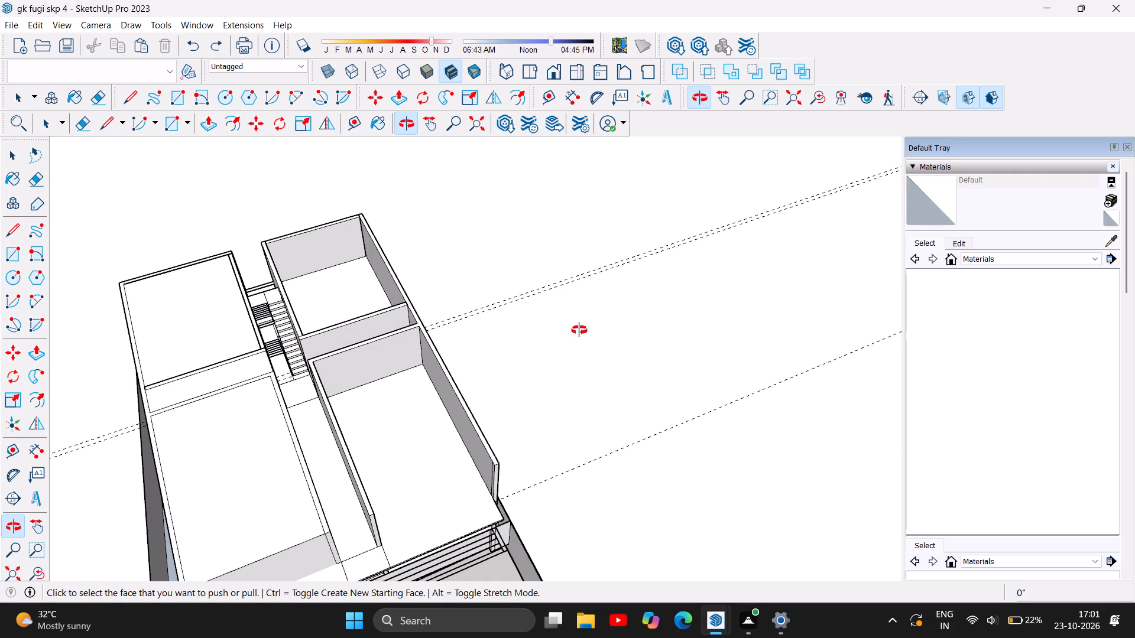
key(ctrl+z)
Inspect the wall tops of the open upper-storey rooms, the corridor and the stairwell from above.
scroll(286, 371, down, 5)
drag(290, 418, 229, 473)
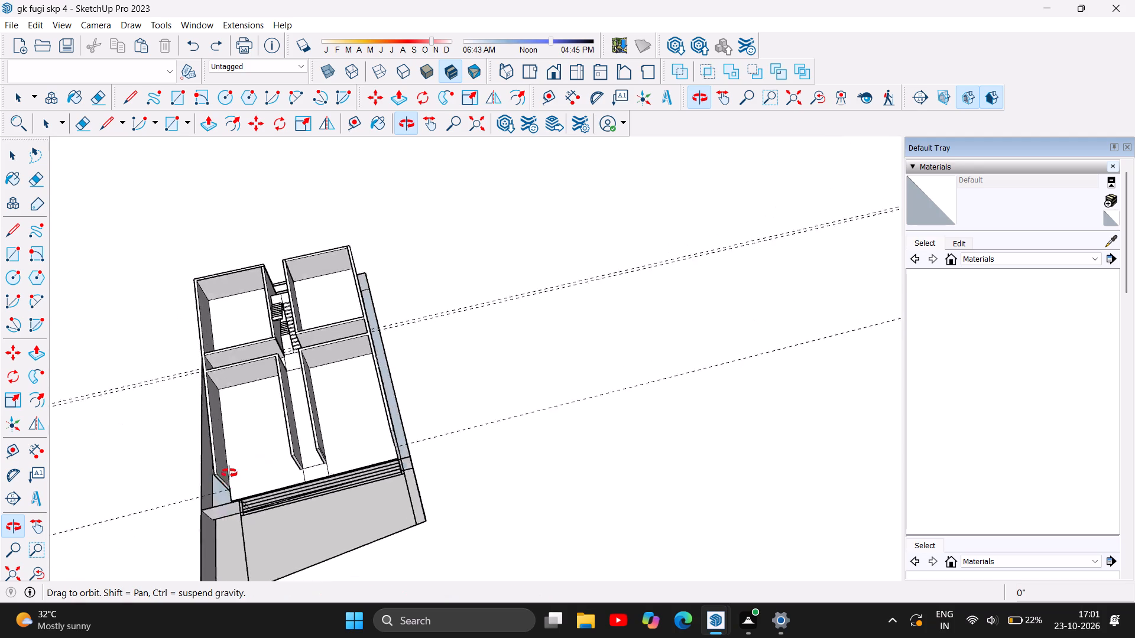
drag(229, 473, 215, 476)
scroll(250, 263, up, 5)
scroll(280, 338, up, 5)
scroll(357, 279, down, 6)
scroll(322, 337, up, 1)
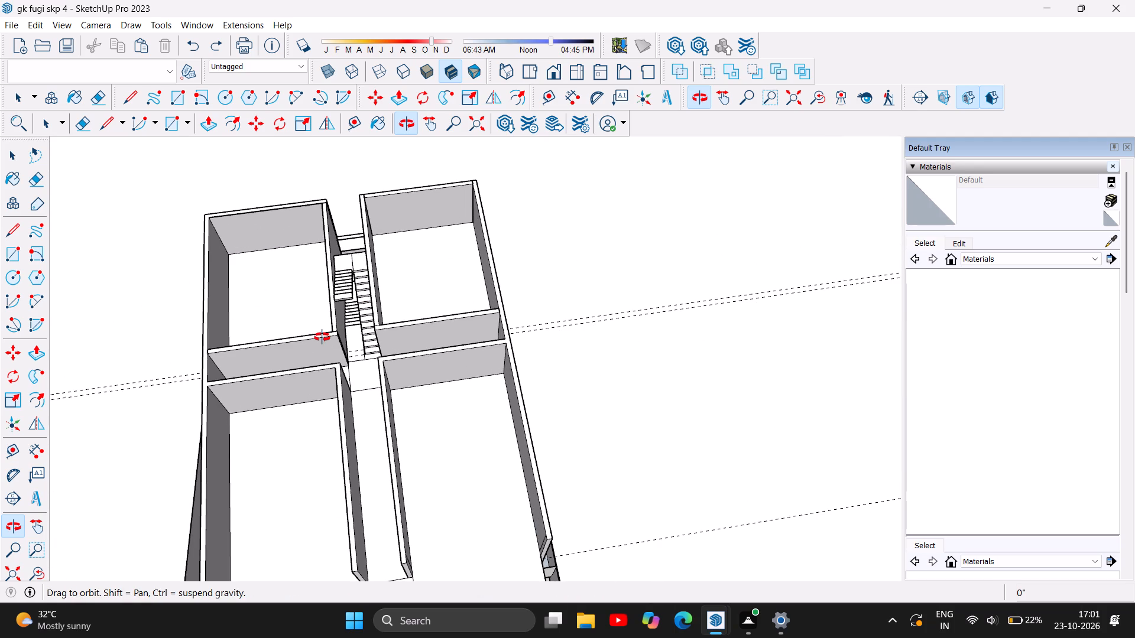
scroll(334, 309, up, 1)
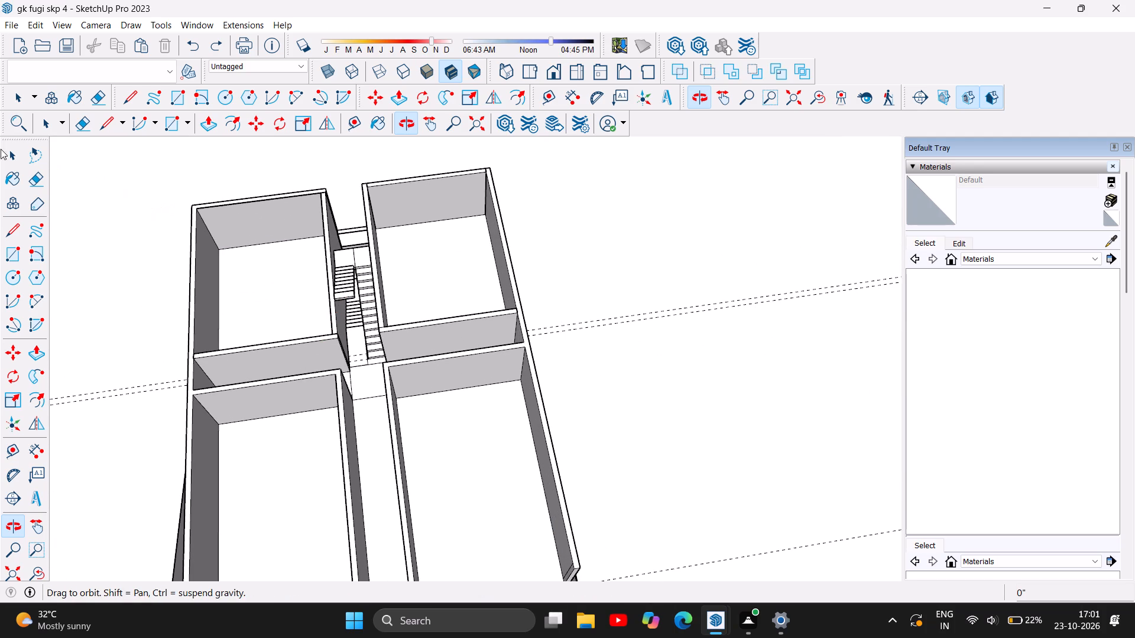
Draw a roof rectangle about 26' 1" by 21' 3" over the rear room left of the stairwell, starting from its outer rear corner.
click(179, 99)
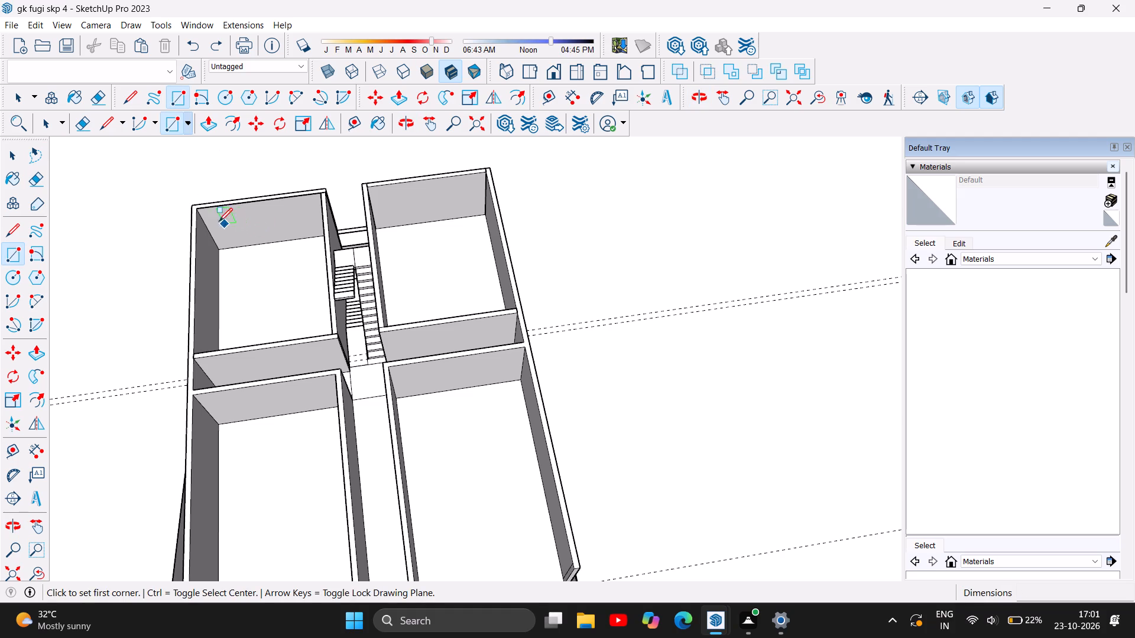
click(190, 206)
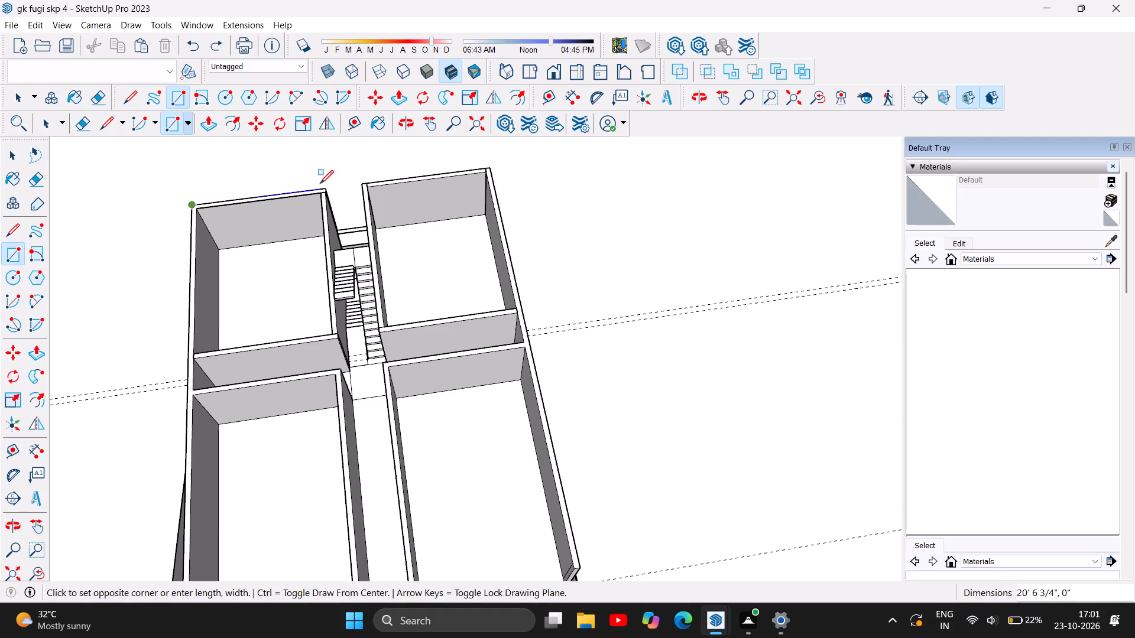
click(324, 185)
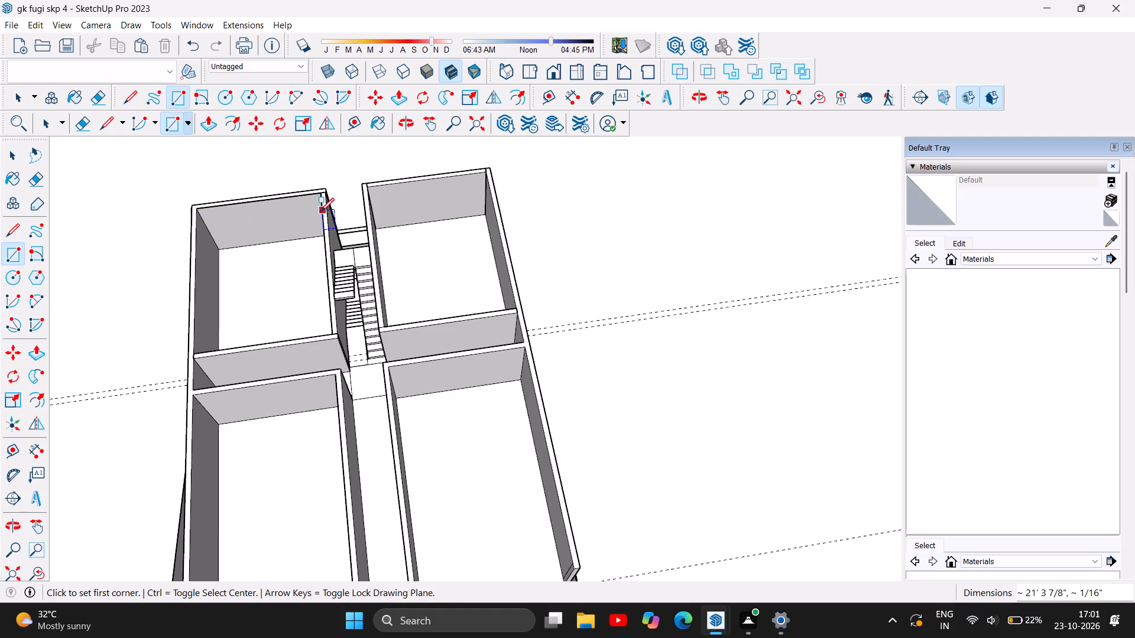
click(190, 203)
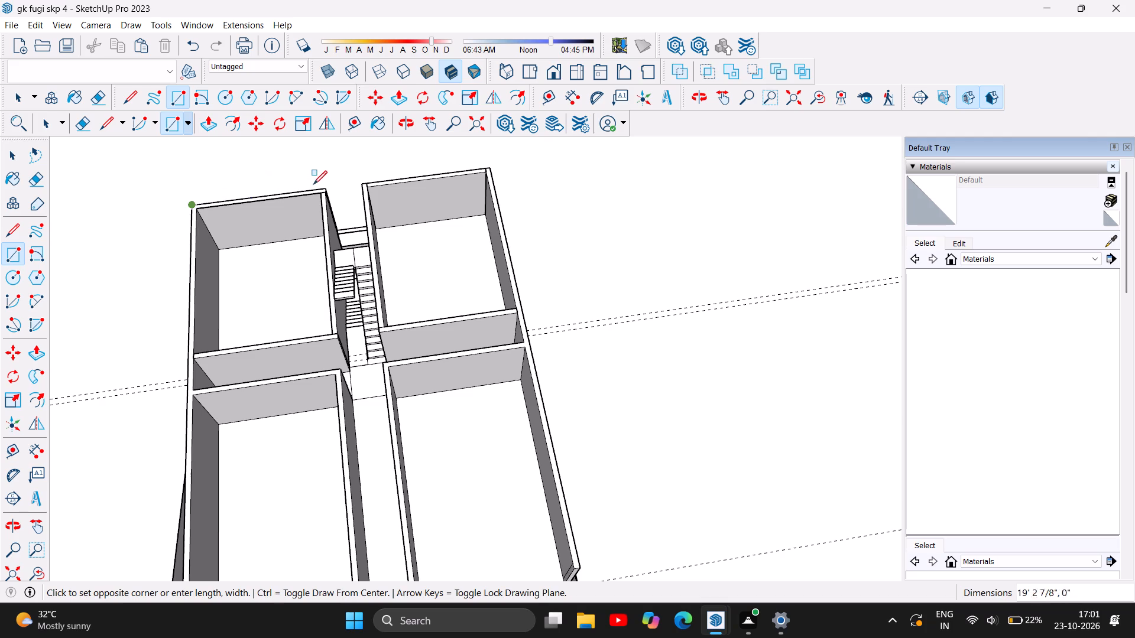
click(325, 187)
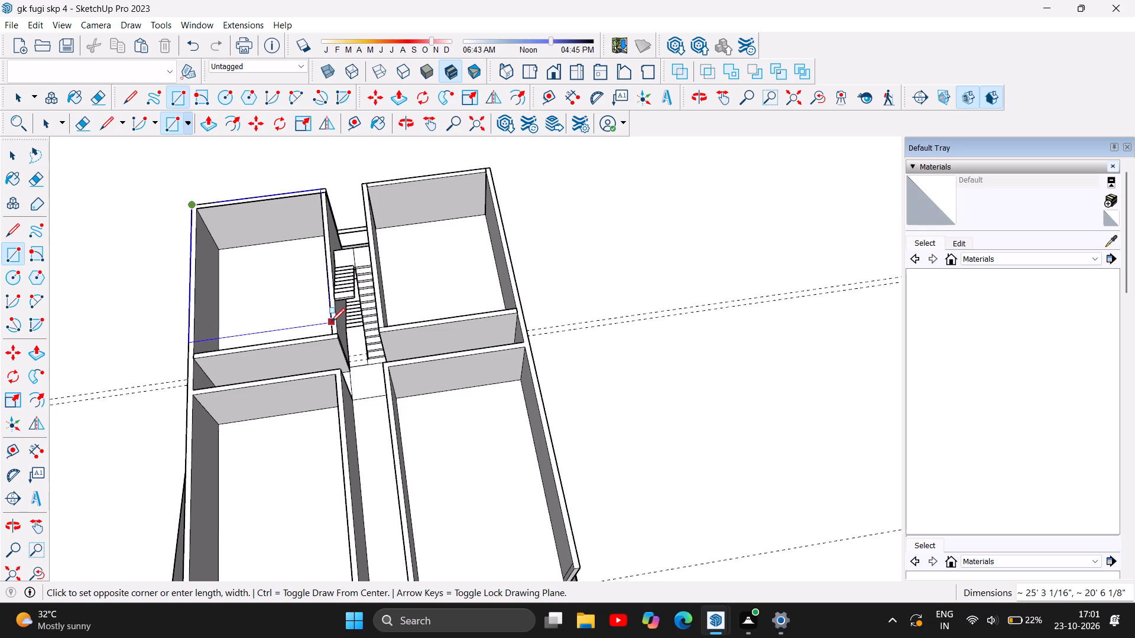
scroll(331, 322, up, 5)
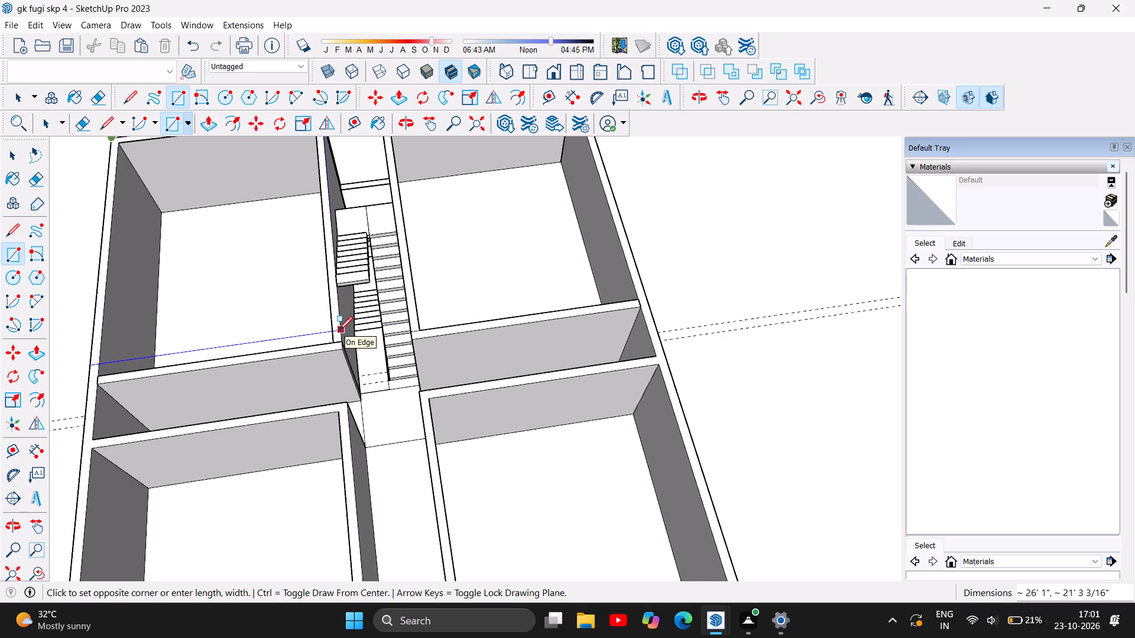
click(339, 330)
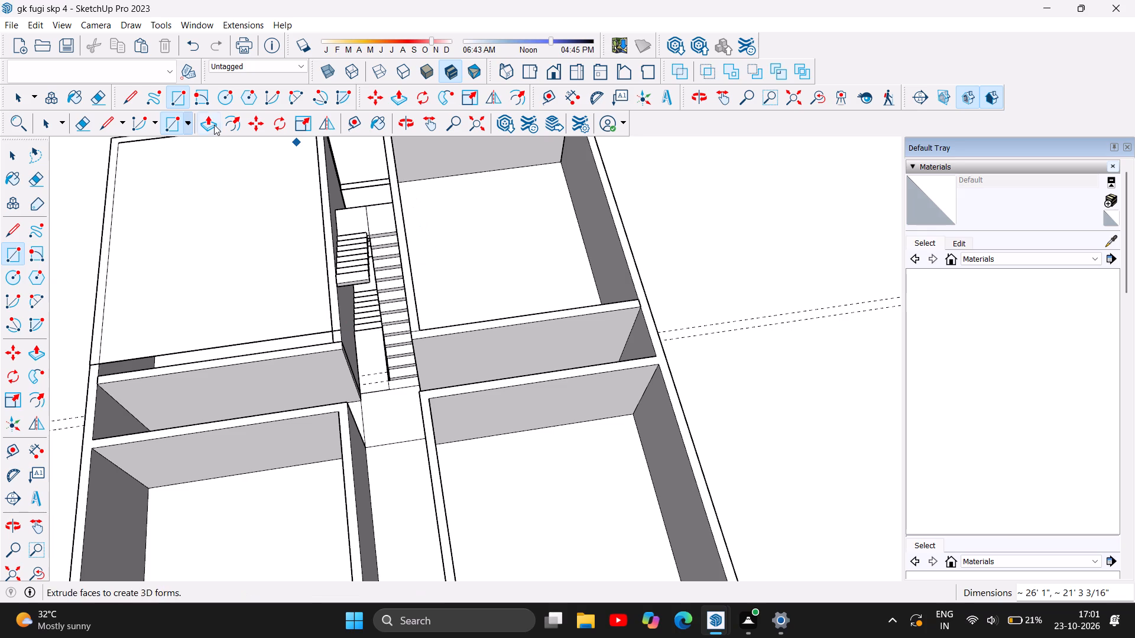
Push/Pull the new roof rectangle over the rear left room to a 5" thickness.
click(214, 125)
click(244, 268)
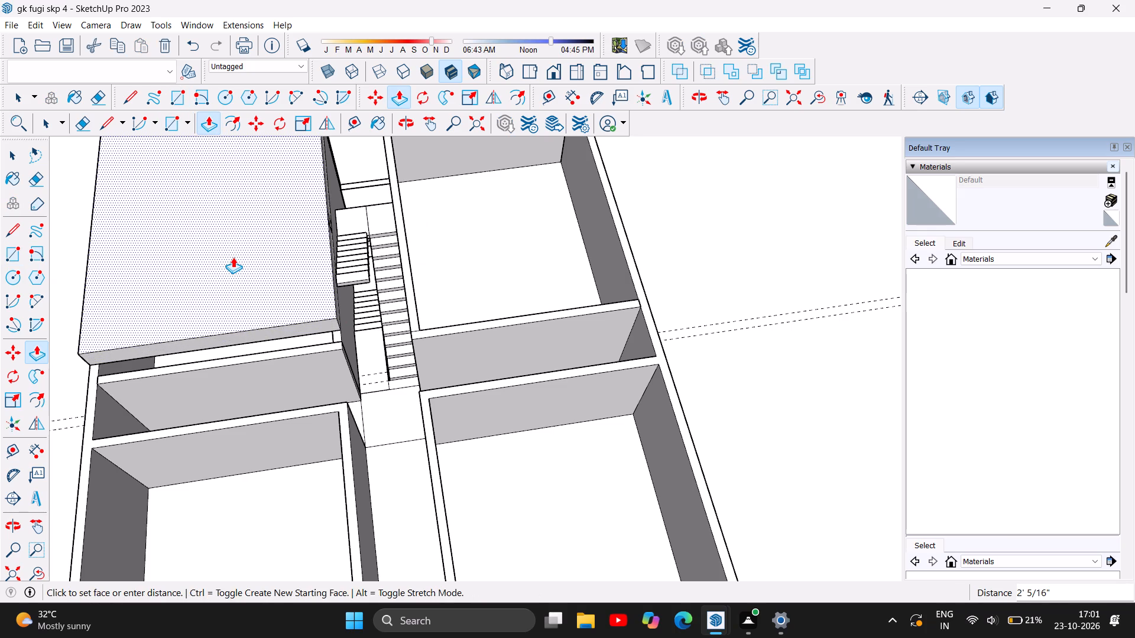
key(5)
key(Return)
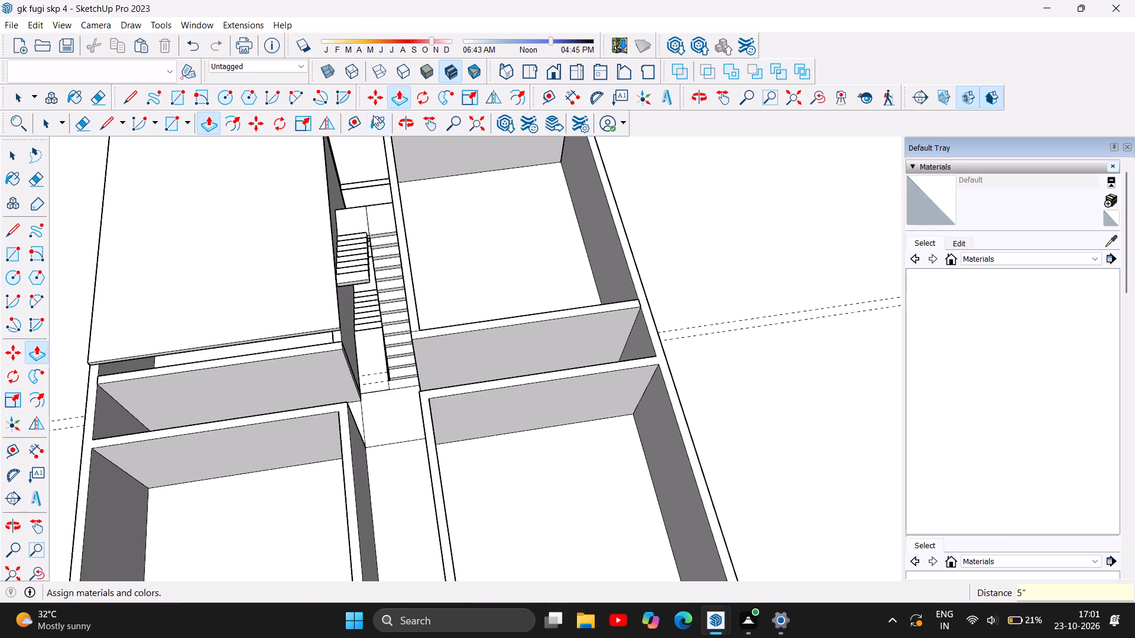
Extend the roof slab's front edge about 39' 1 5/8" to the front end of the left rooms' corridor wall.
click(413, 126)
drag(410, 370, 402, 255)
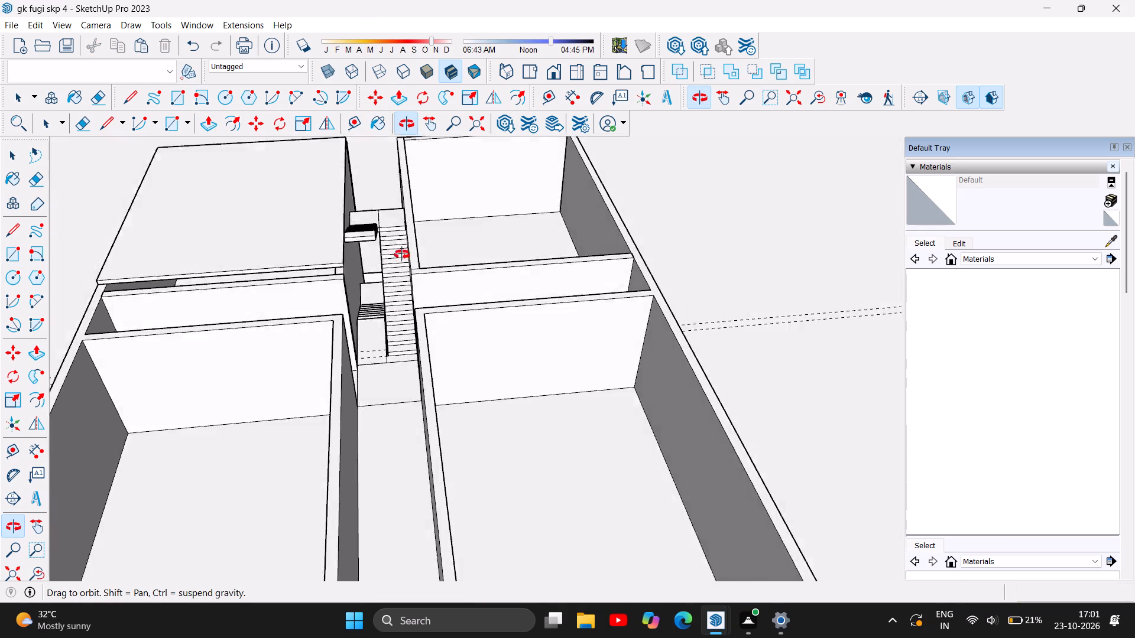
drag(402, 255, 413, 193)
scroll(162, 285, up, 6)
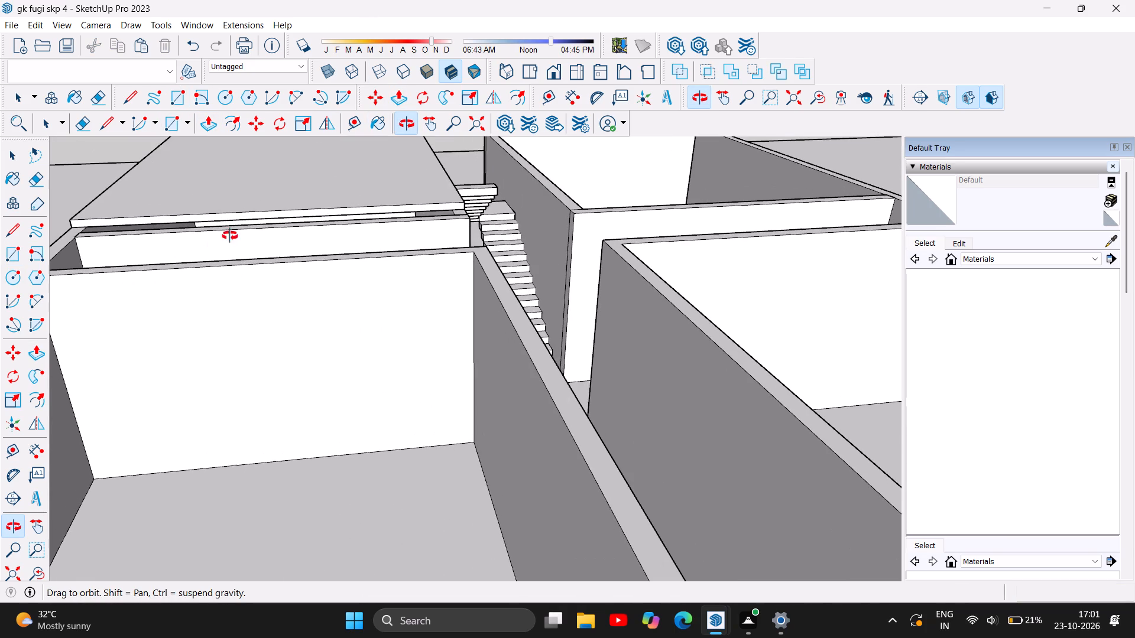
click(210, 125)
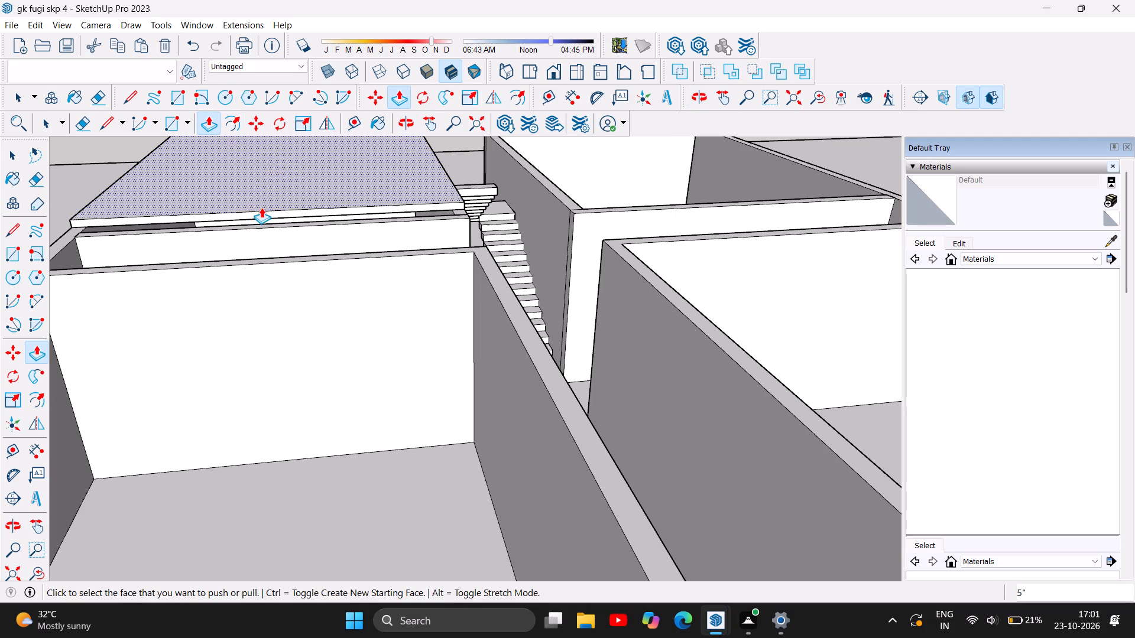
click(261, 213)
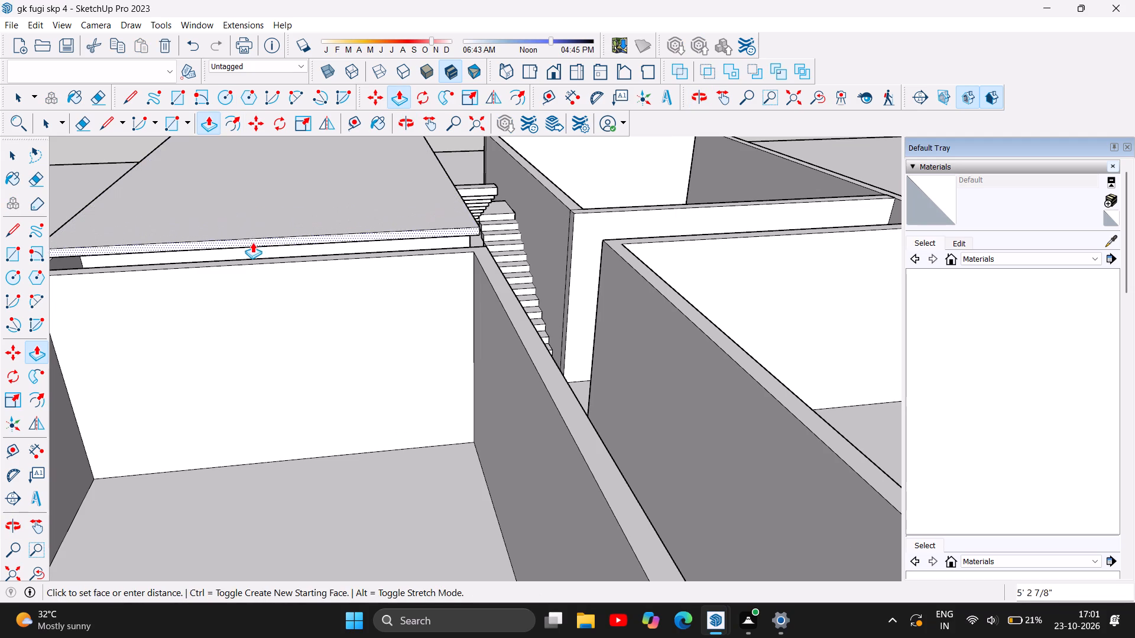
scroll(252, 242, down, 10)
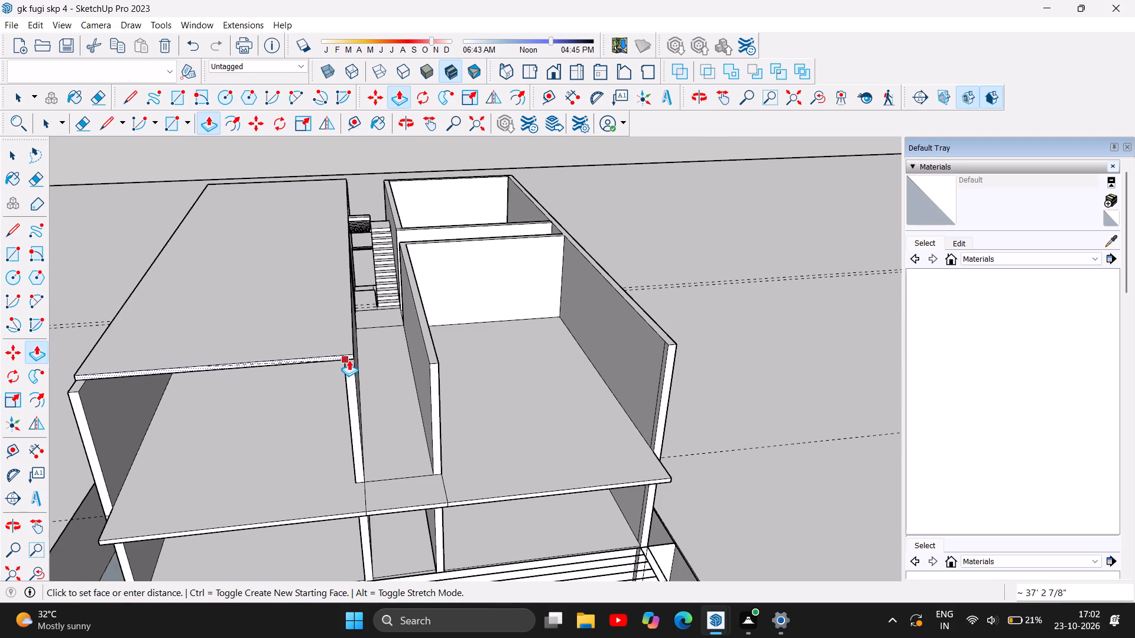
click(351, 365)
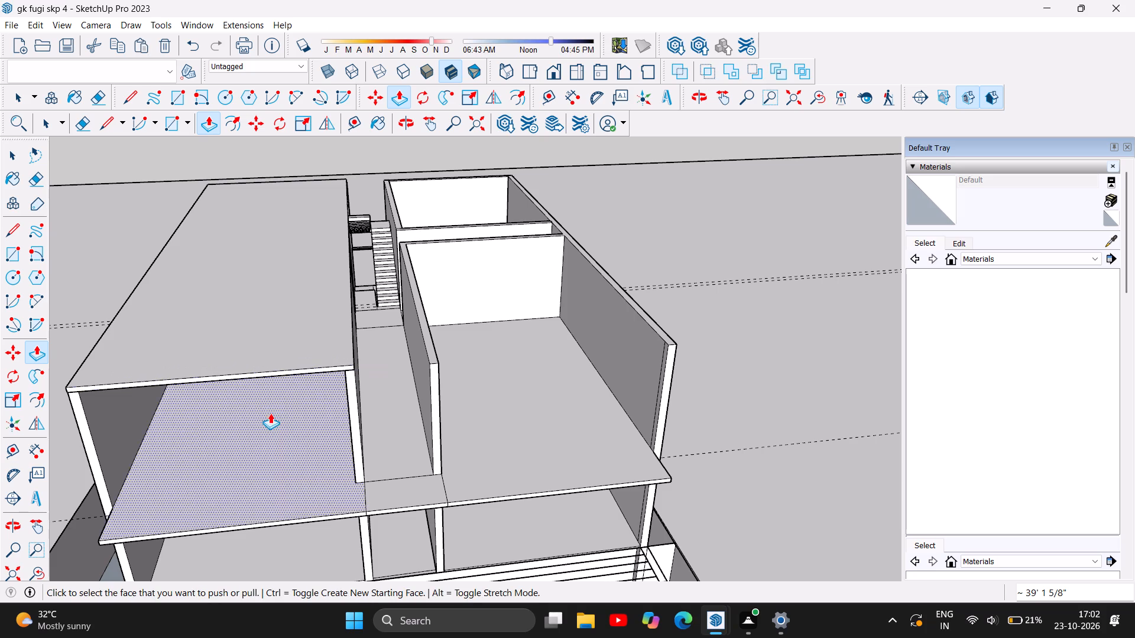
Try to Push/Pull the narrow strip where the left roof slab meets the corridor wall by 5/16".
scroll(328, 394, down, 5)
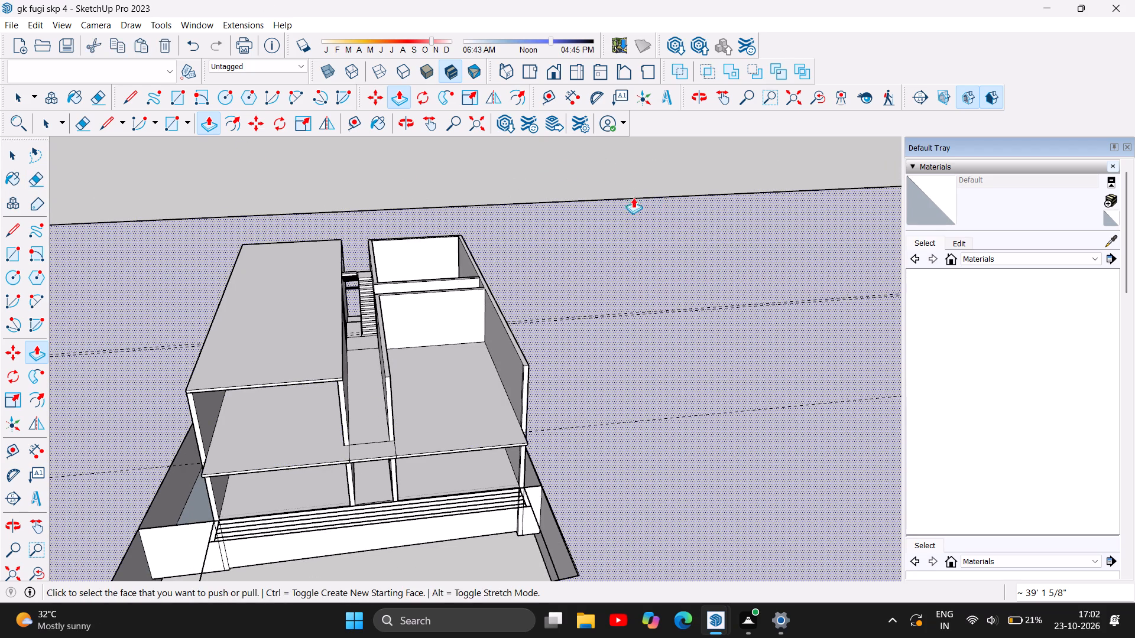
scroll(582, 189, up, 5)
scroll(304, 243, down, 11)
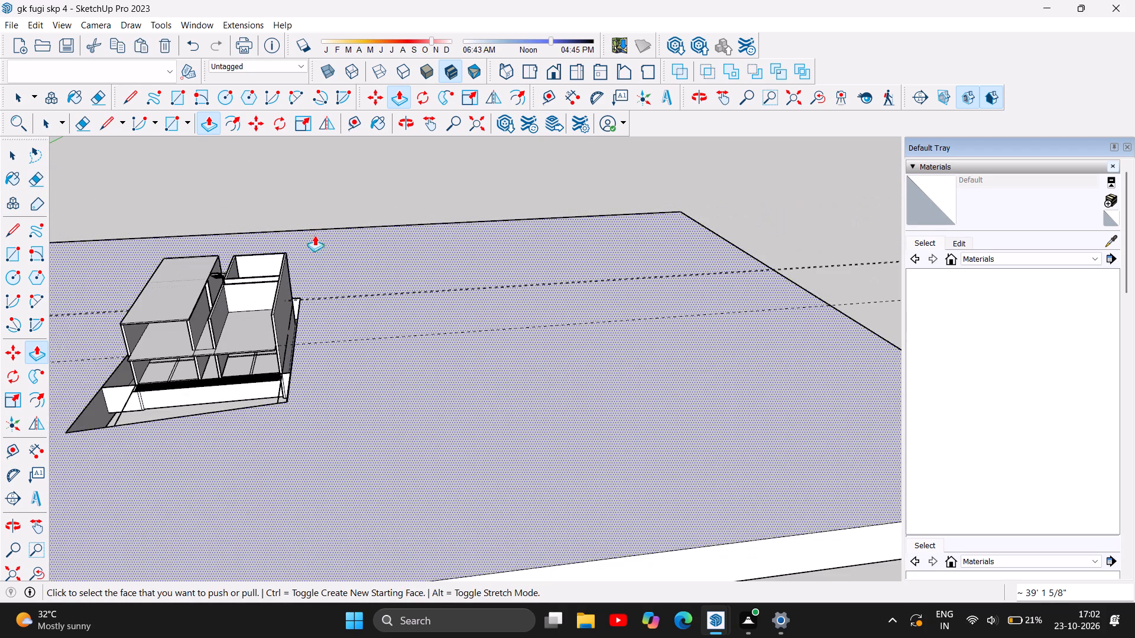
scroll(219, 297, up, 5)
scroll(177, 335, up, 12)
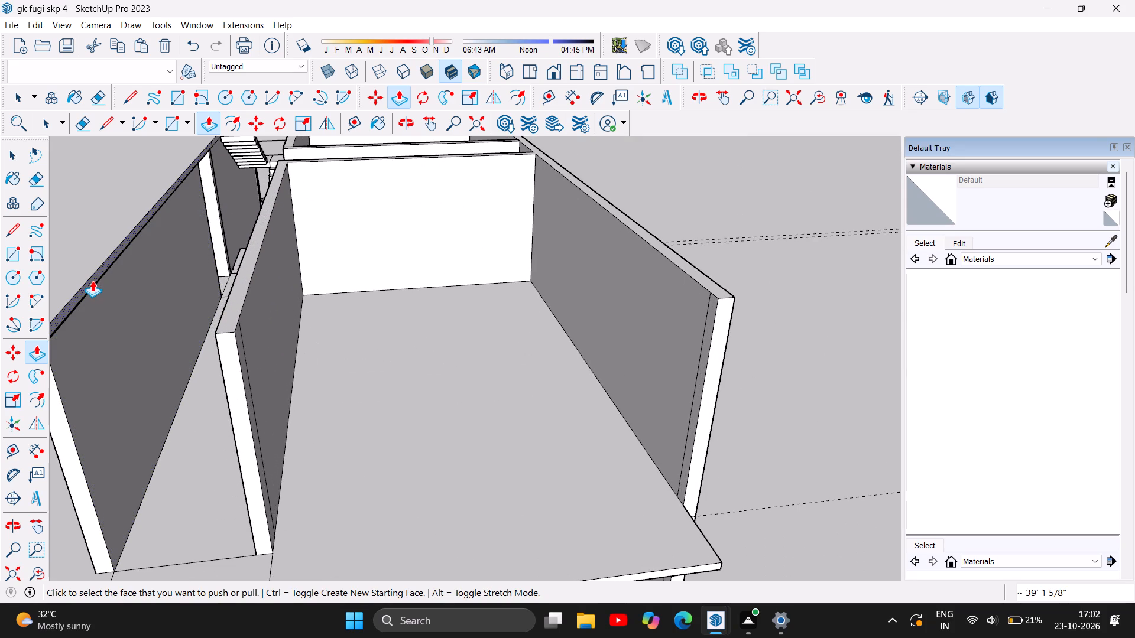
click(92, 281)
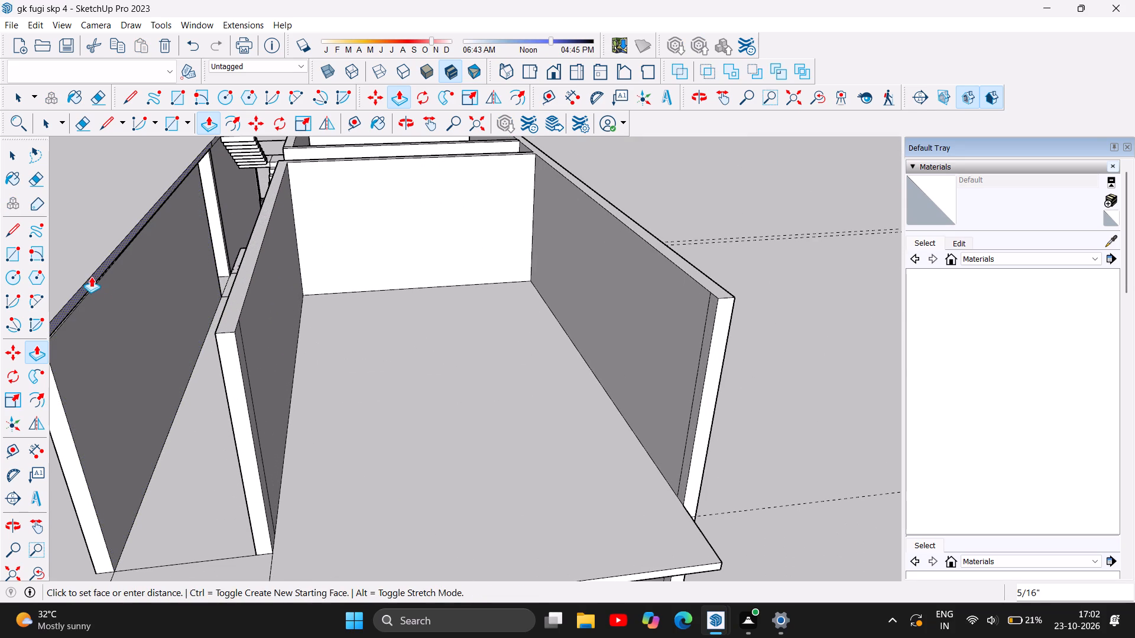
drag(91, 276, 104, 272)
drag(86, 282, 123, 275)
scroll(277, 348, down, 12)
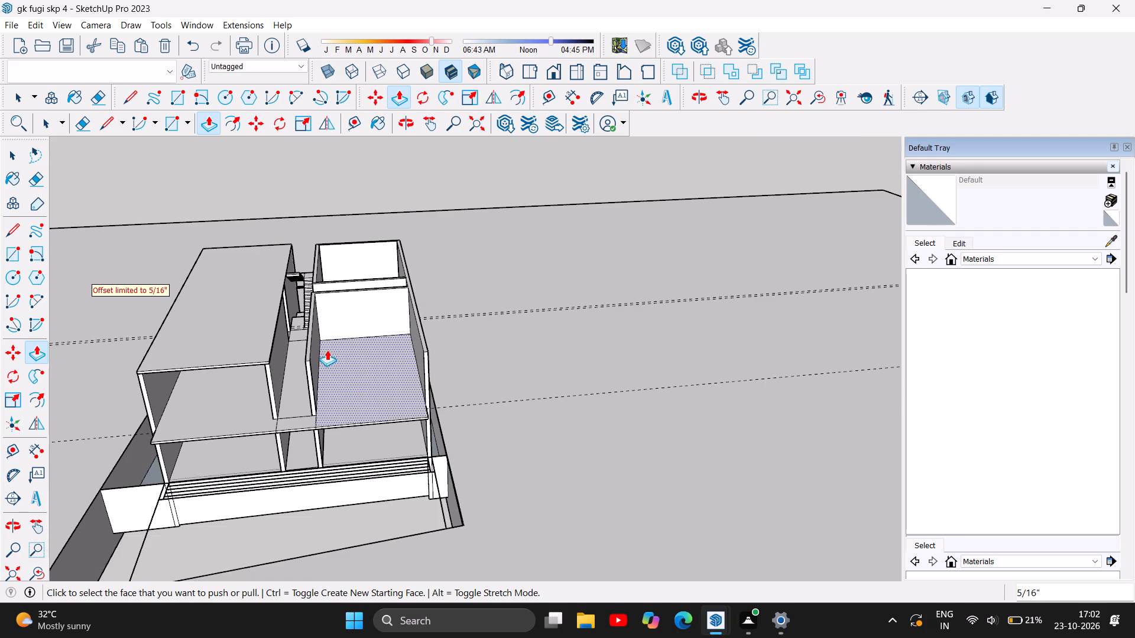
Adjust the left roof slab's corridor-side edge with Push/Pull to bring it flush with the wall below.
scroll(286, 336, up, 6)
scroll(257, 401, up, 20)
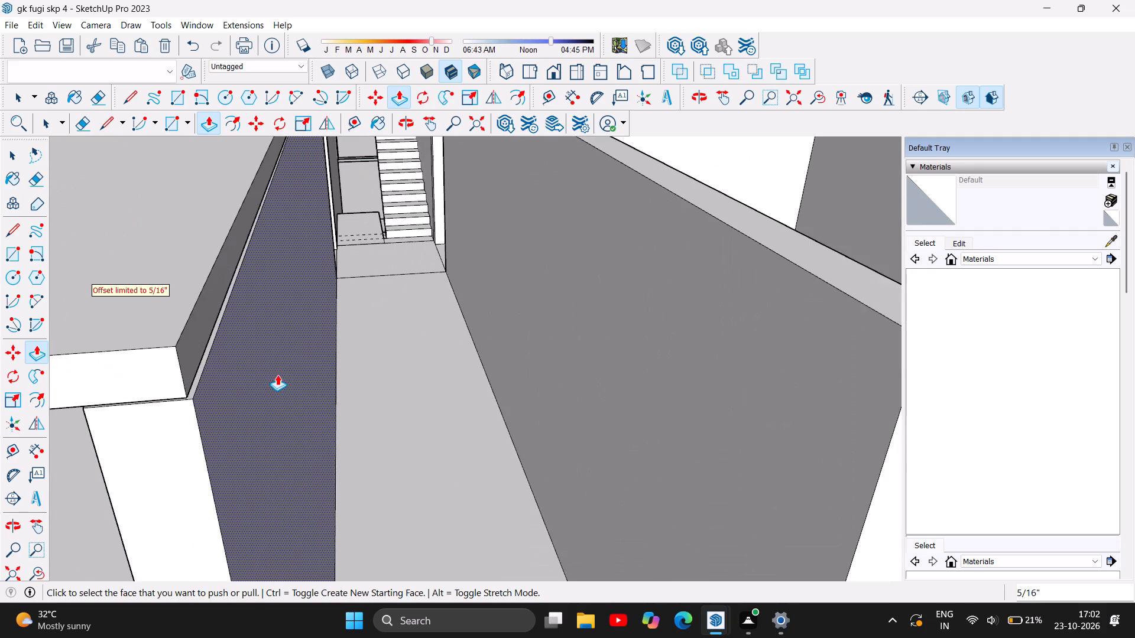
drag(170, 332, 183, 333)
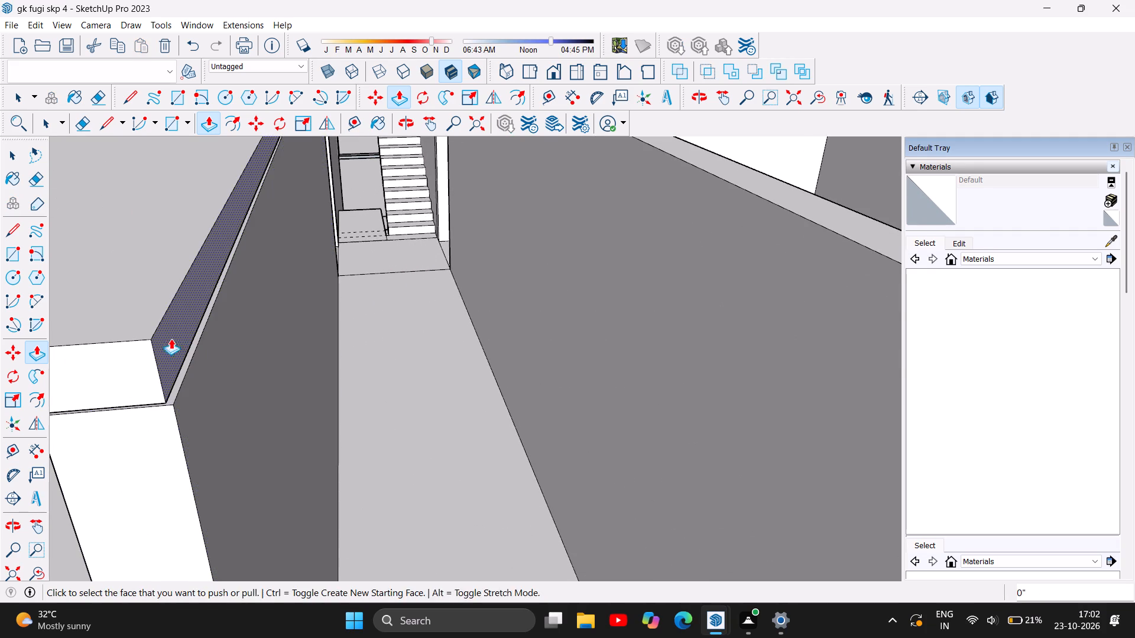
drag(161, 349, 196, 340)
click(196, 340)
scroll(213, 413, down, 3)
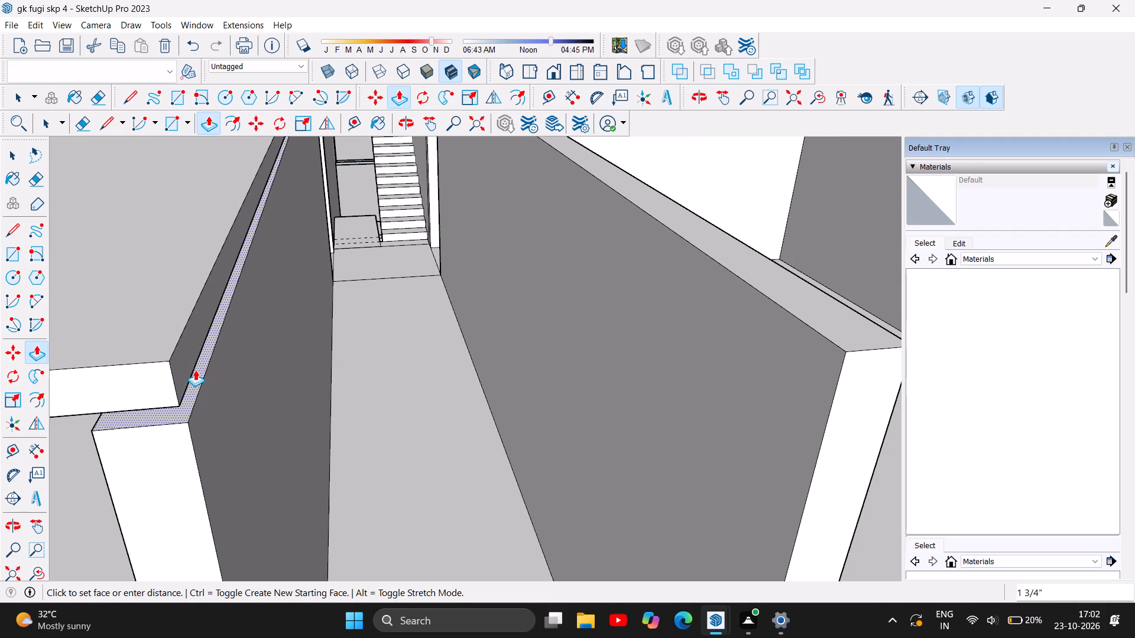
click(178, 349)
scroll(178, 349, up, 1)
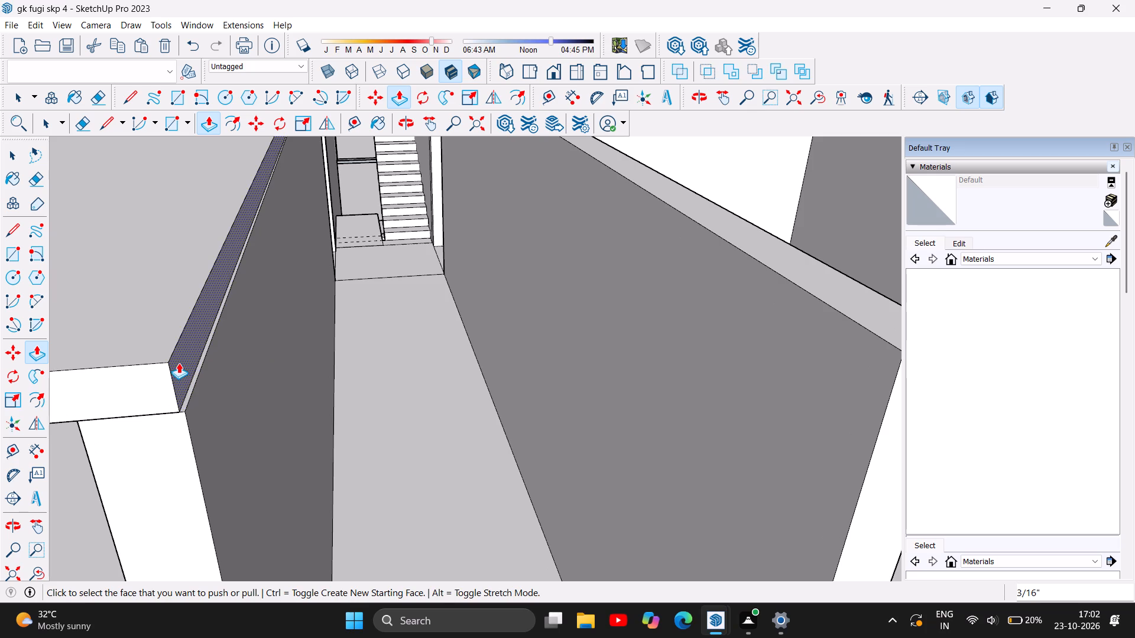
drag(179, 361, 196, 355)
scroll(193, 404, down, 18)
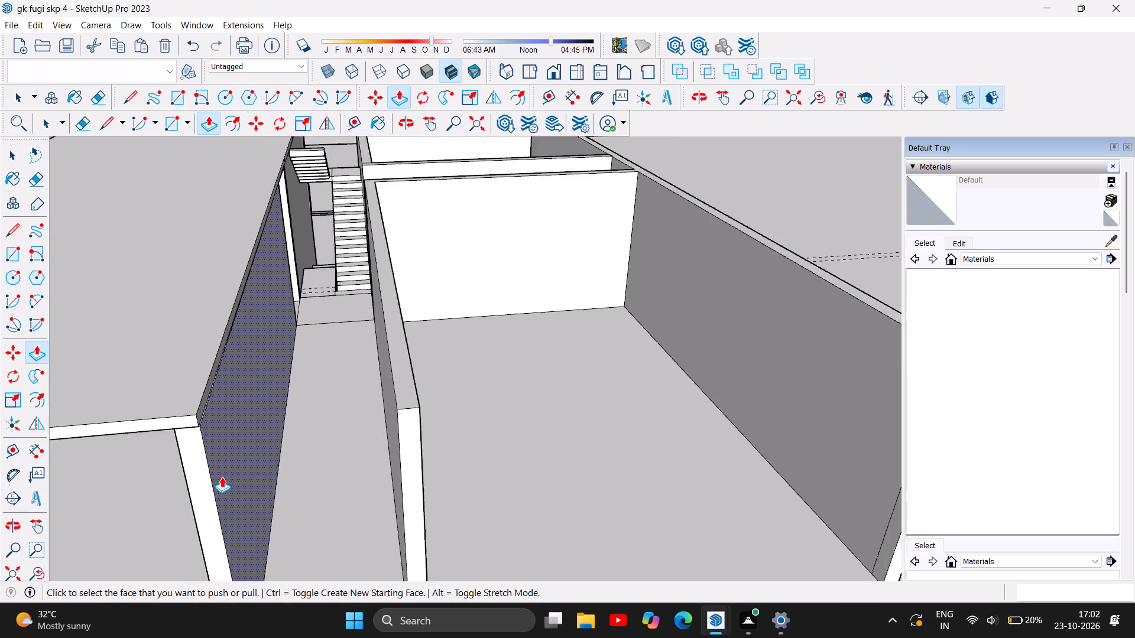
Examine the left roof slab, the building front, the stairwell and the open right-hand rooms from several angles.
scroll(222, 477, down, 10)
scroll(350, 355, down, 6)
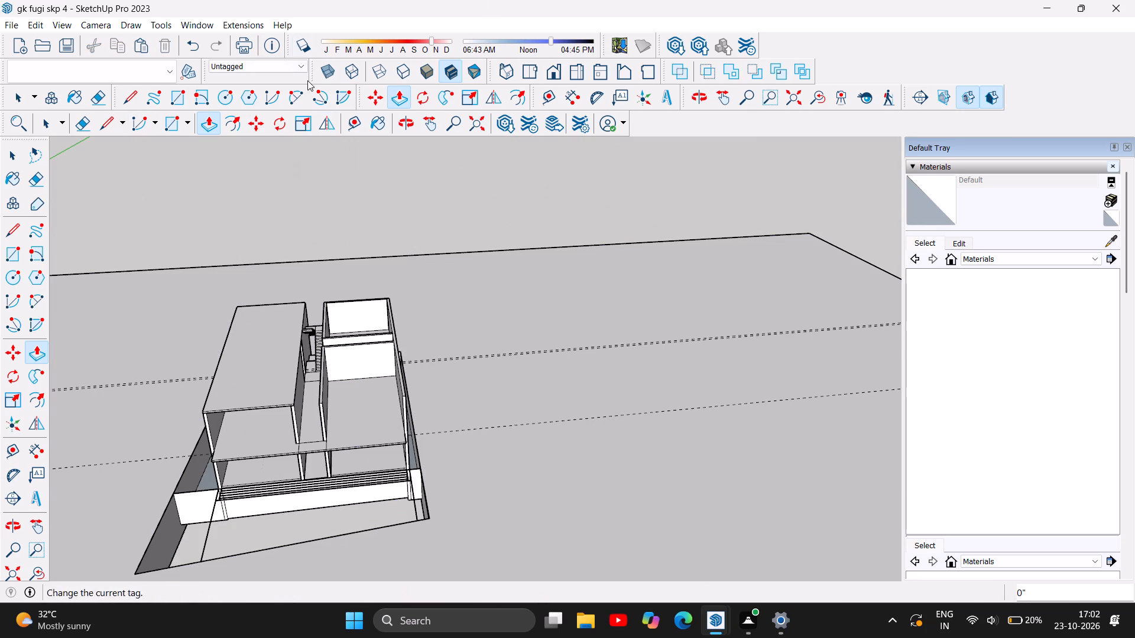
click(402, 125)
drag(300, 340, 331, 429)
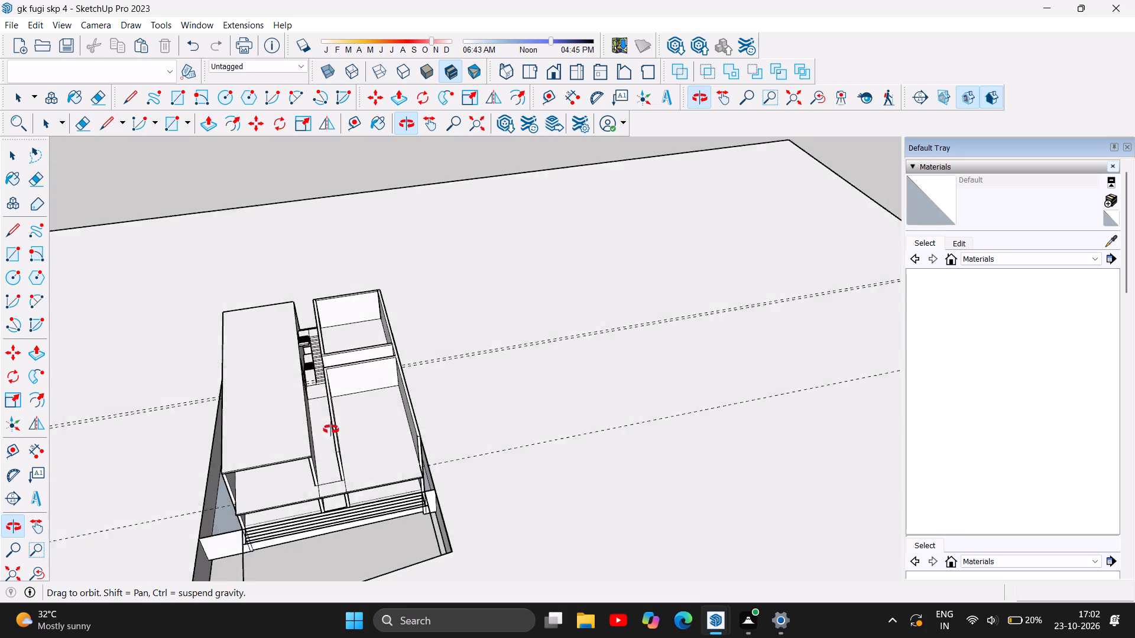
drag(331, 429, 748, 291)
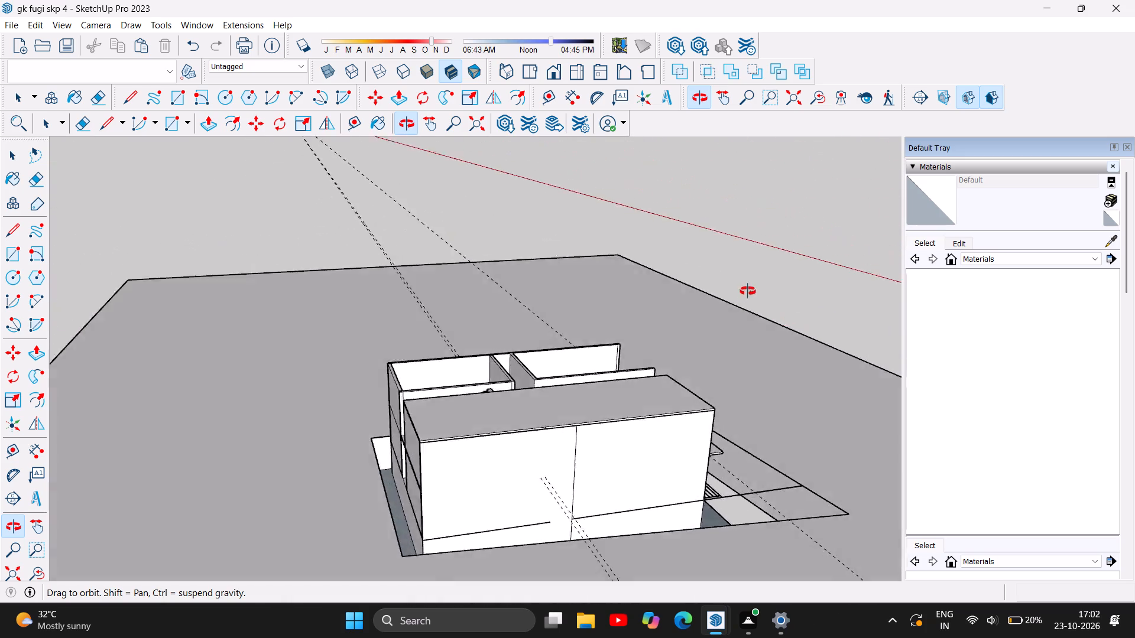
drag(748, 291, 306, 236)
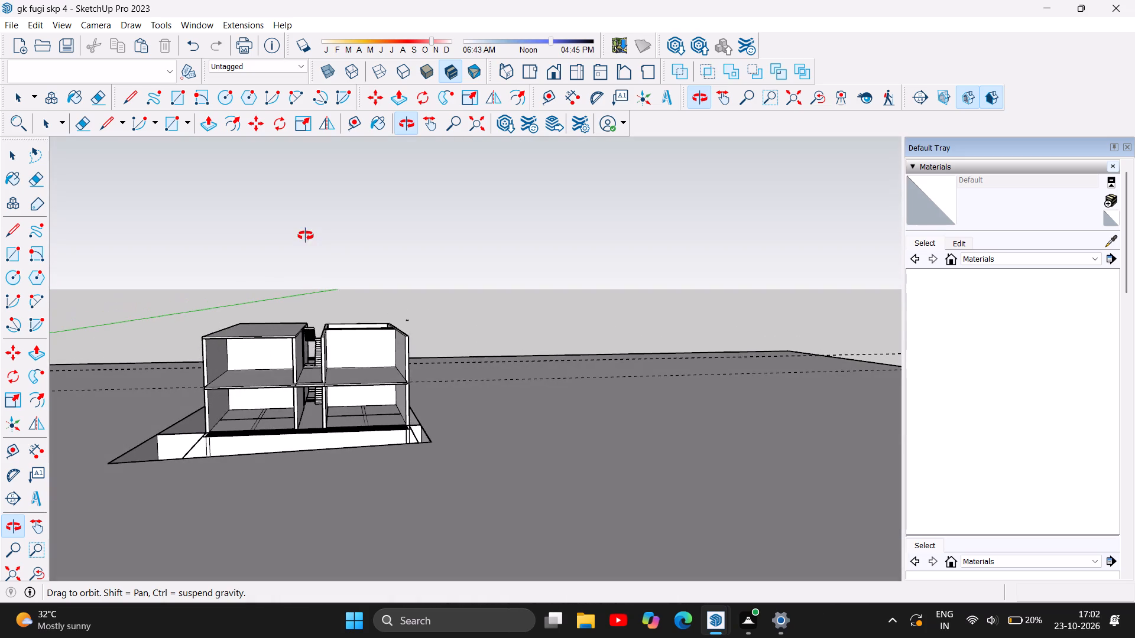
drag(306, 236, 304, 240)
scroll(290, 377, up, 9)
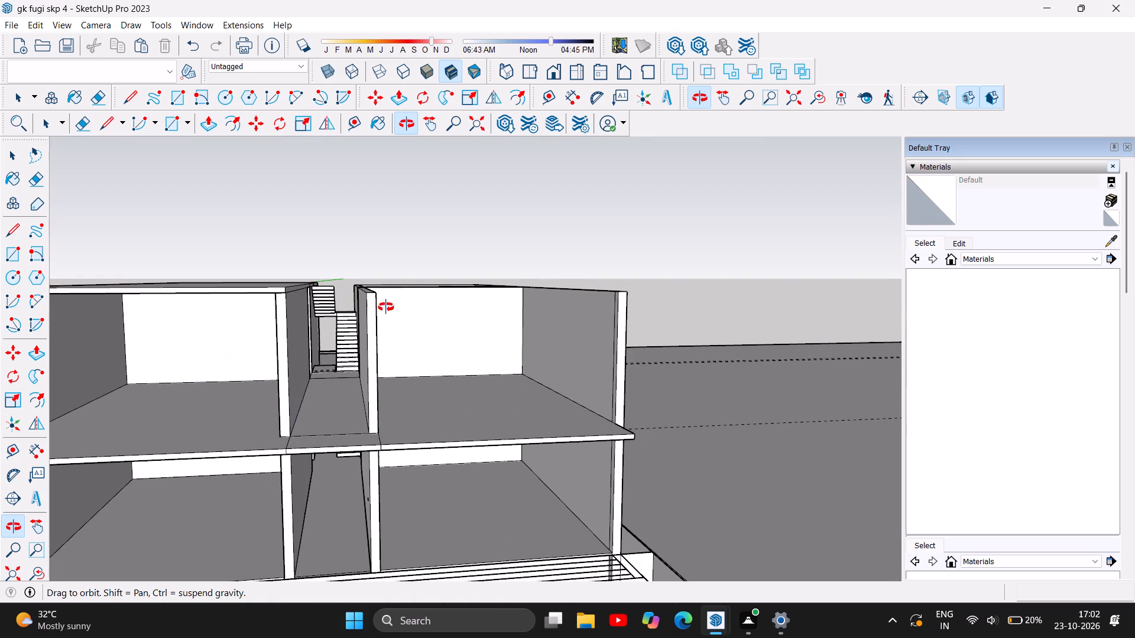
drag(386, 307, 352, 504)
drag(394, 399, 382, 448)
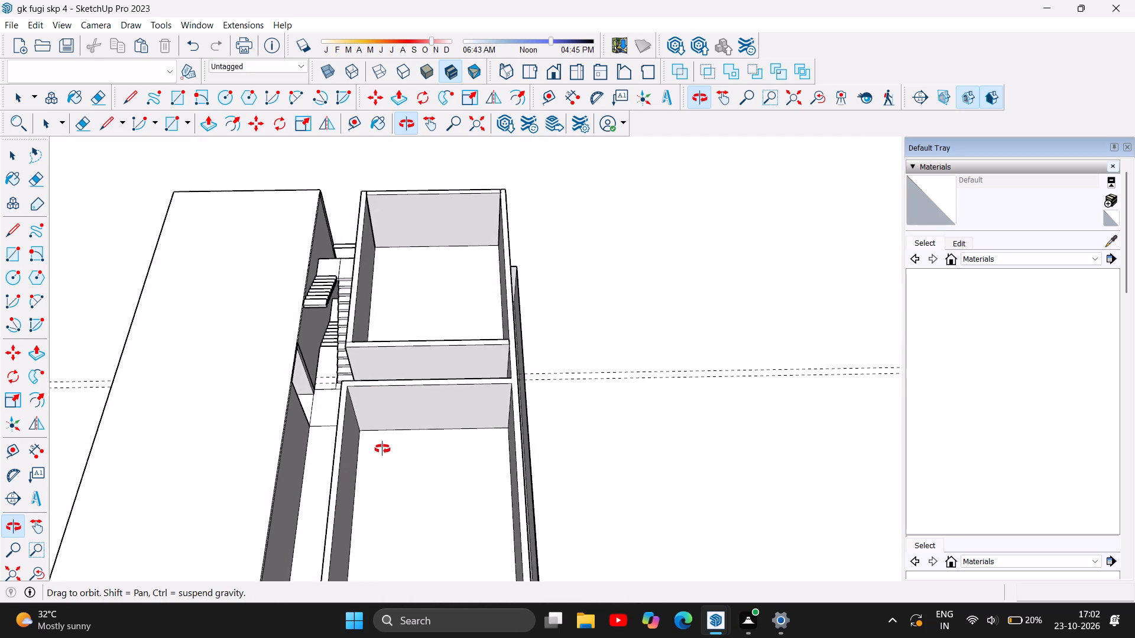
scroll(359, 339, down, 9)
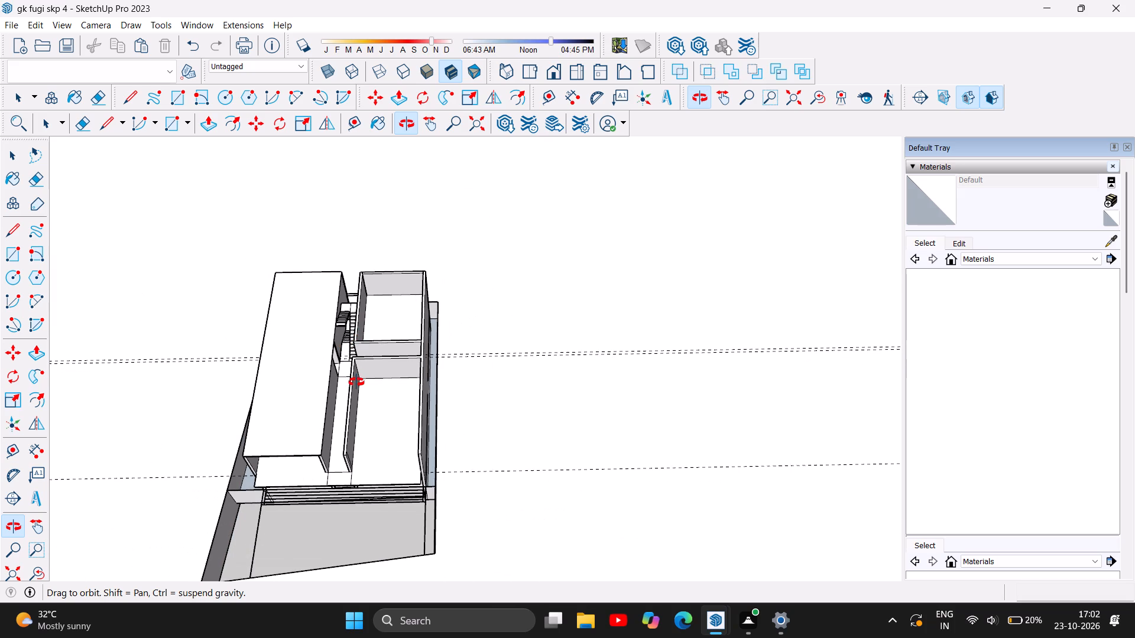
drag(368, 363, 377, 405)
scroll(369, 356, up, 5)
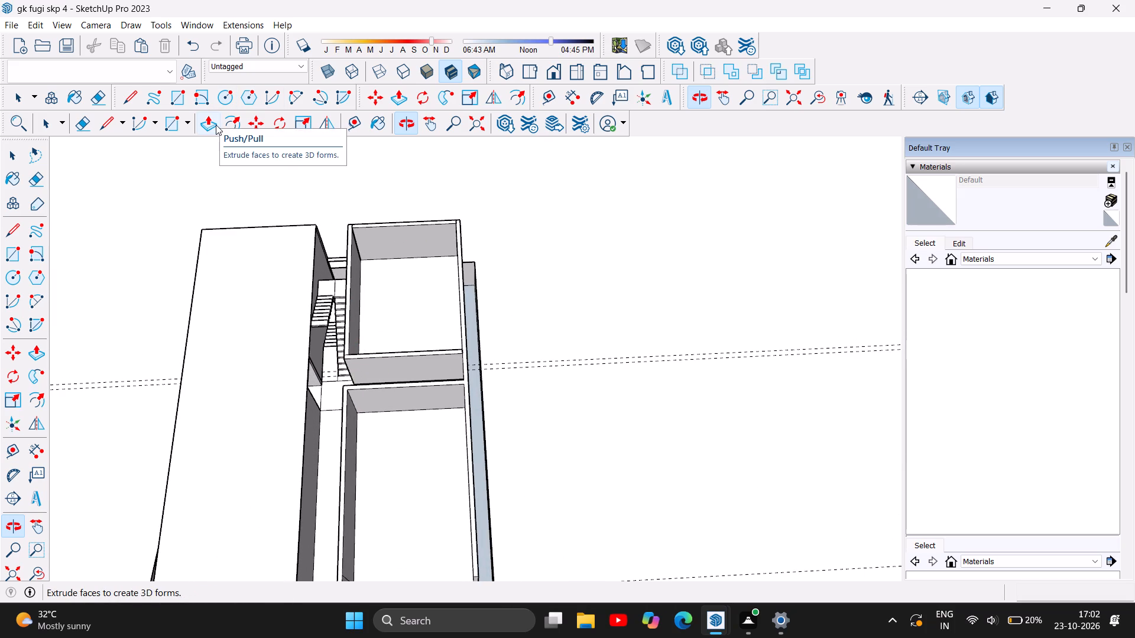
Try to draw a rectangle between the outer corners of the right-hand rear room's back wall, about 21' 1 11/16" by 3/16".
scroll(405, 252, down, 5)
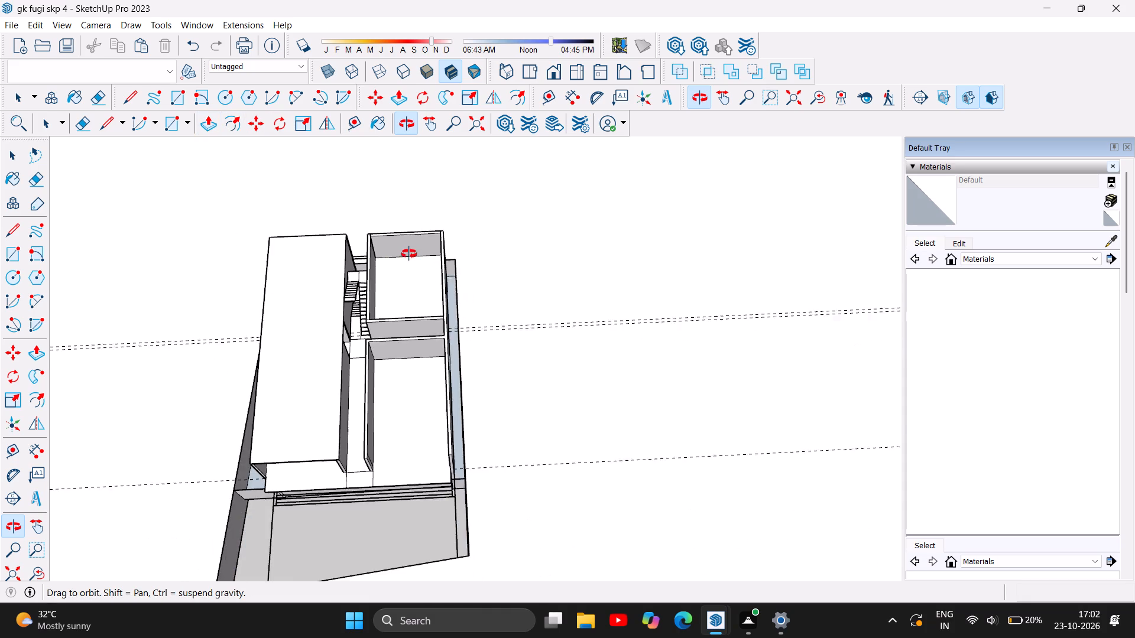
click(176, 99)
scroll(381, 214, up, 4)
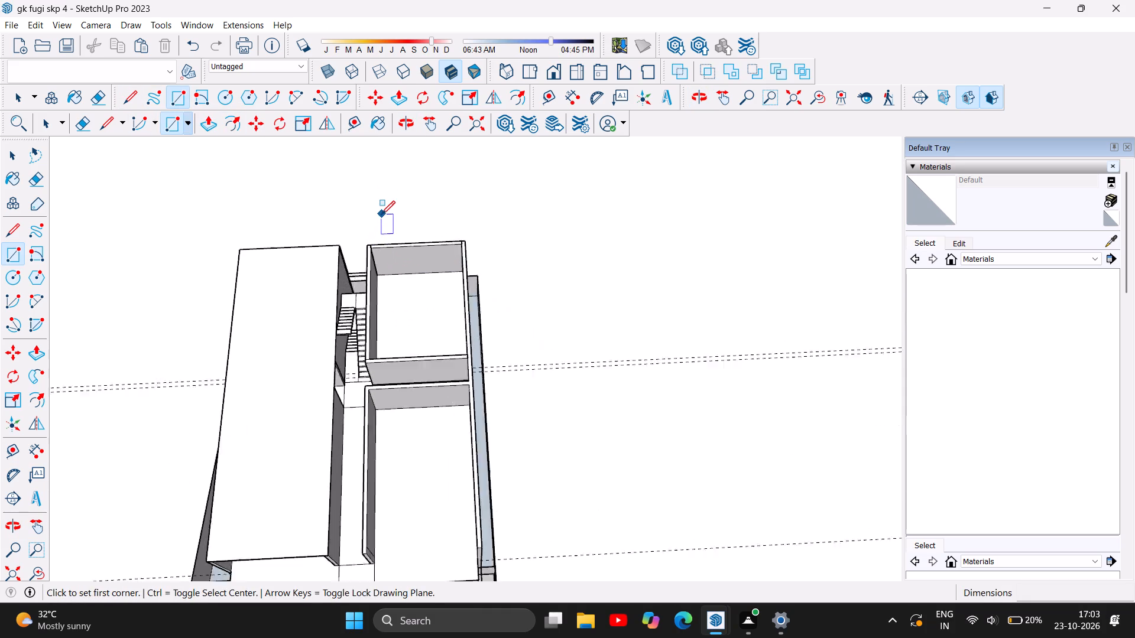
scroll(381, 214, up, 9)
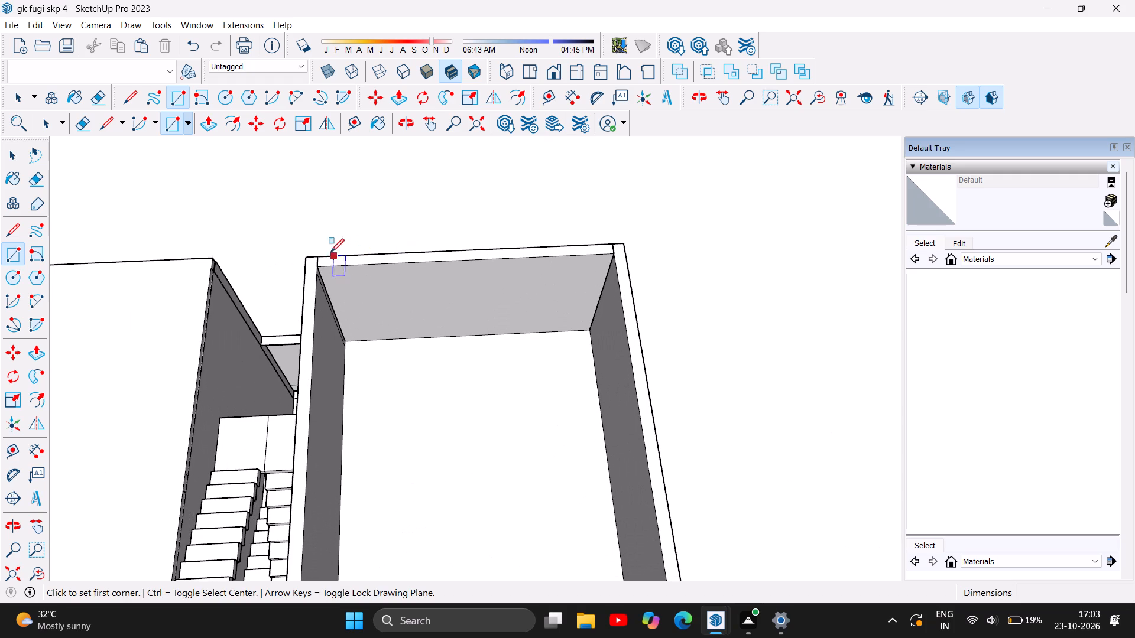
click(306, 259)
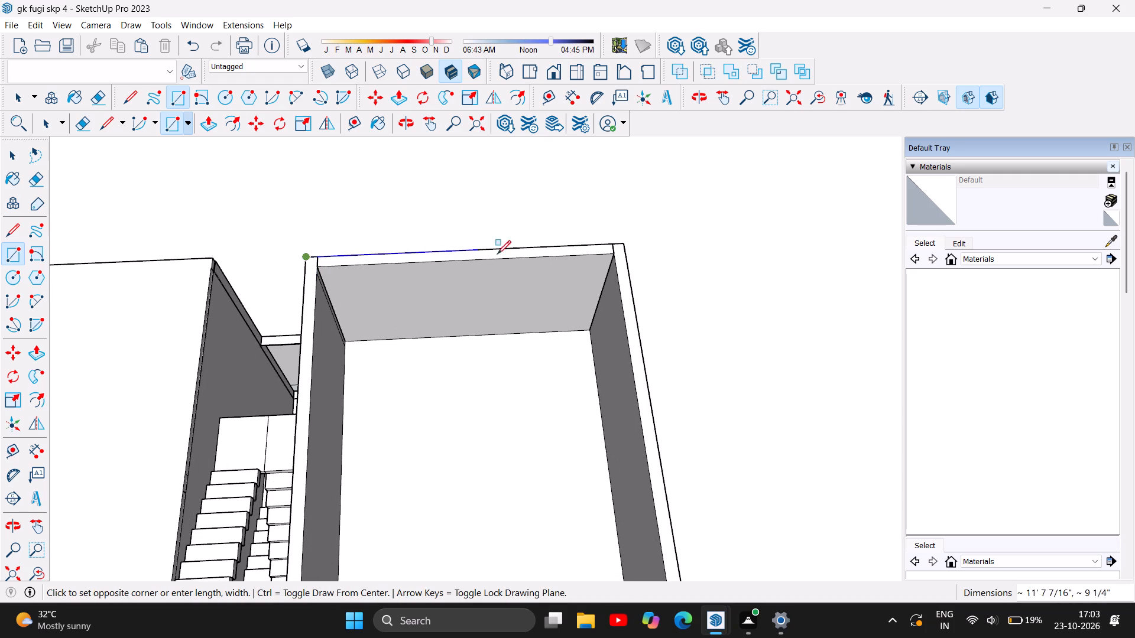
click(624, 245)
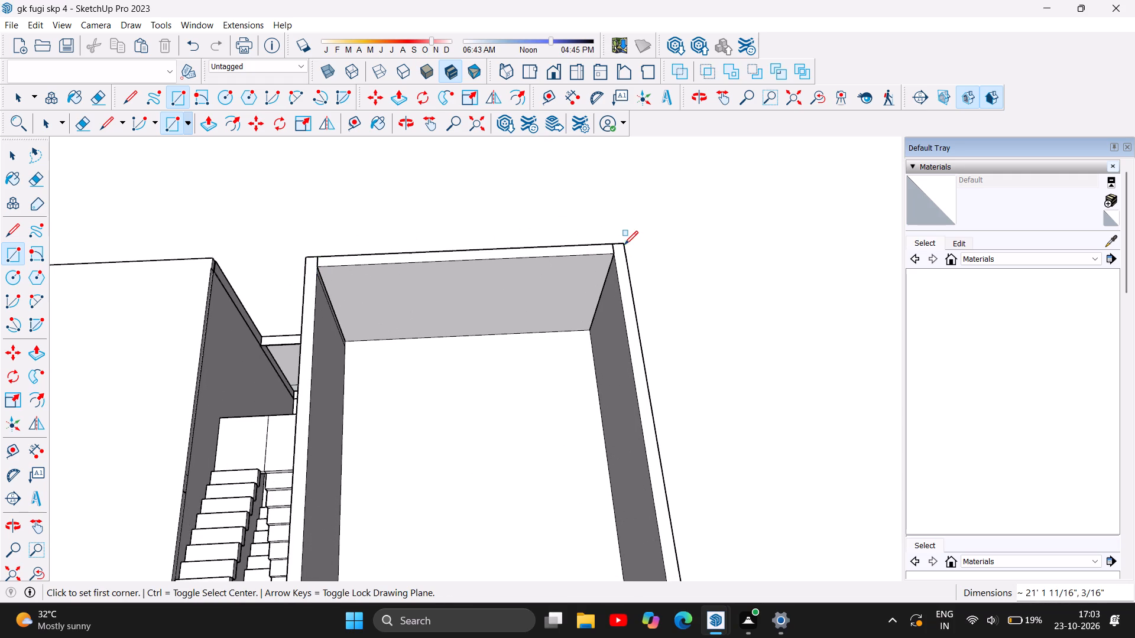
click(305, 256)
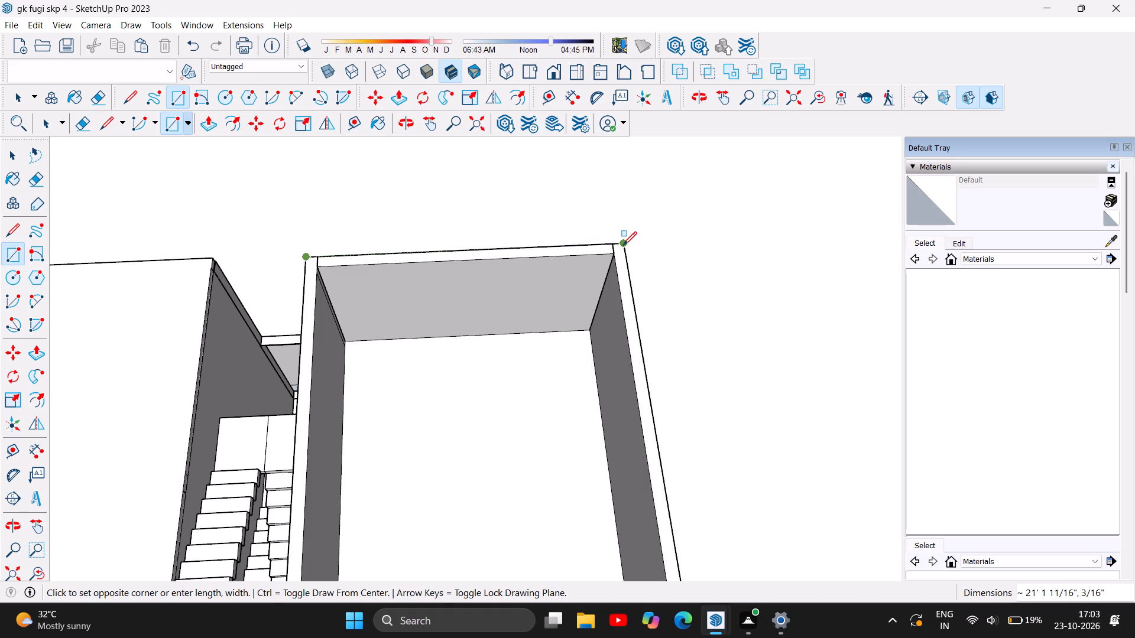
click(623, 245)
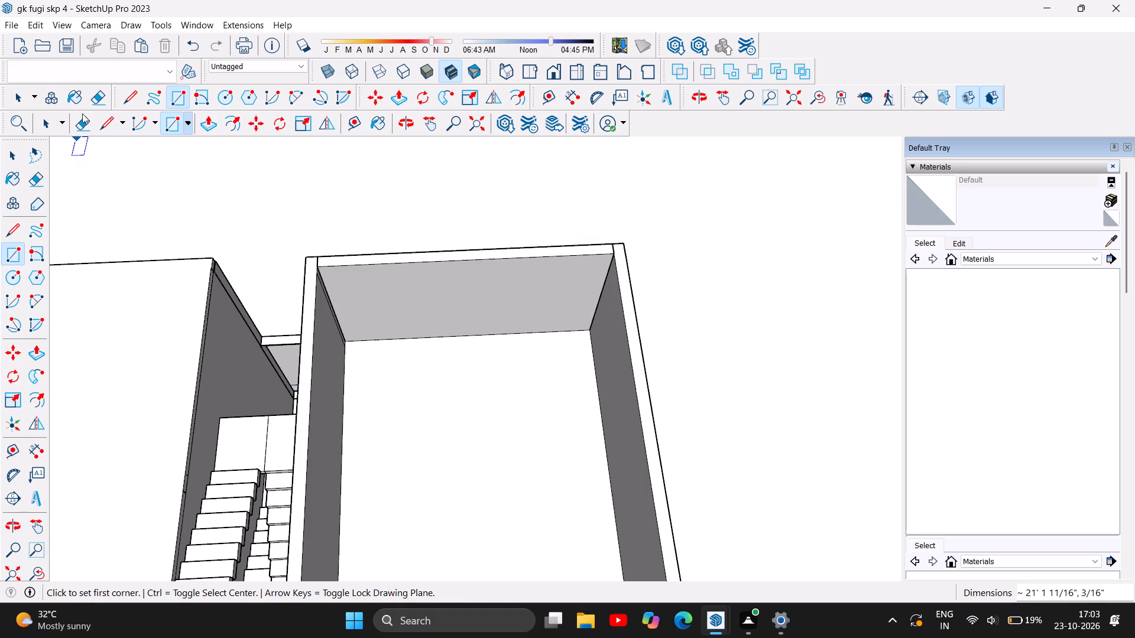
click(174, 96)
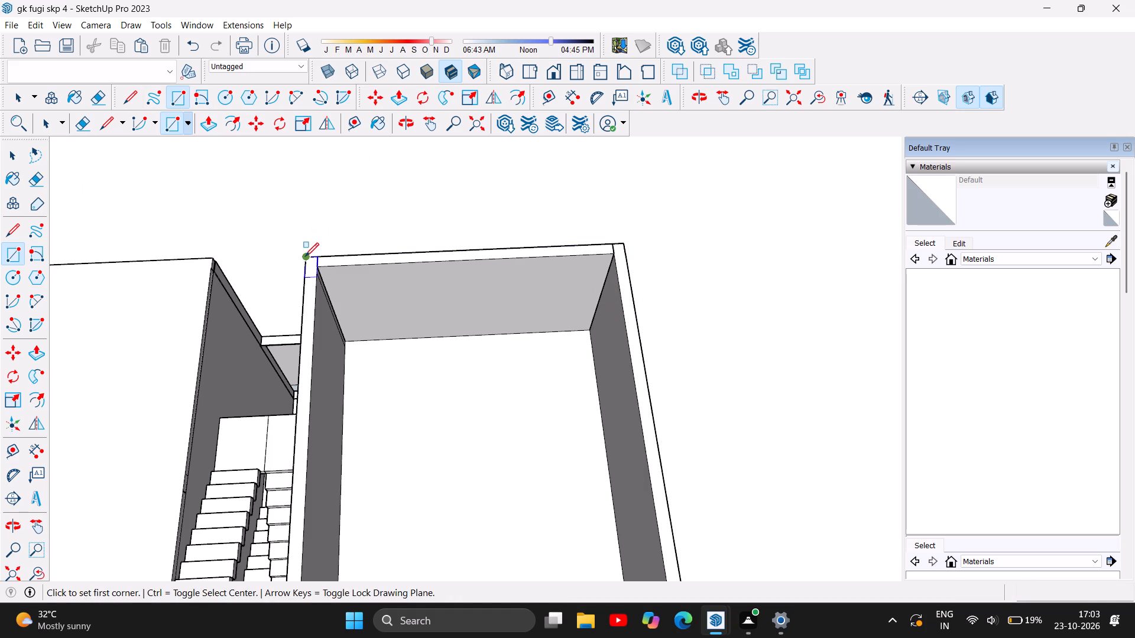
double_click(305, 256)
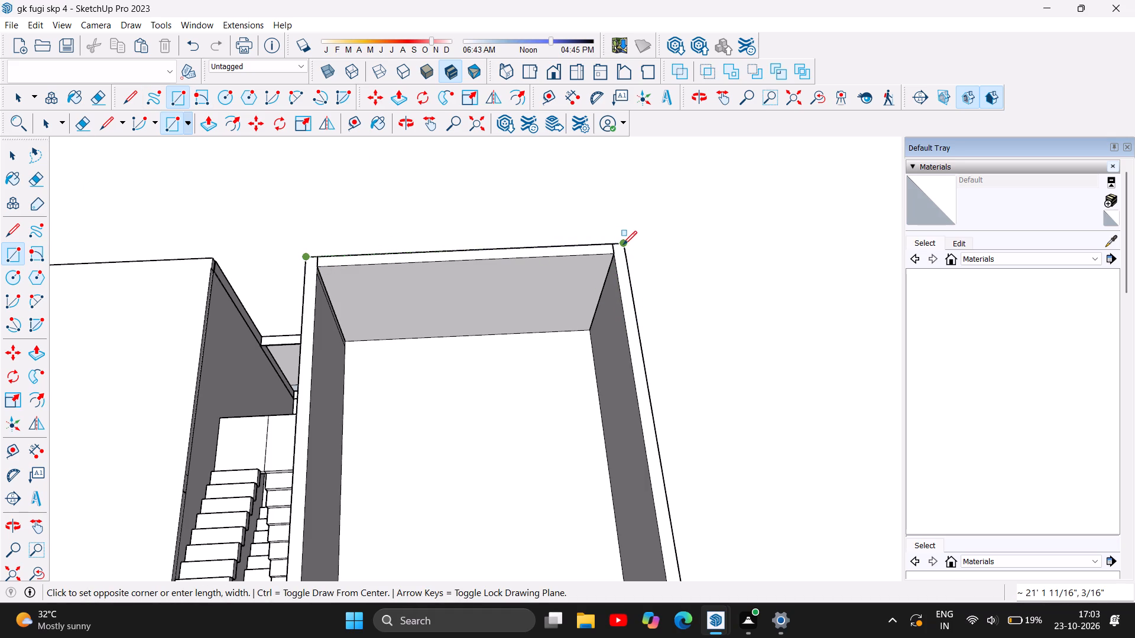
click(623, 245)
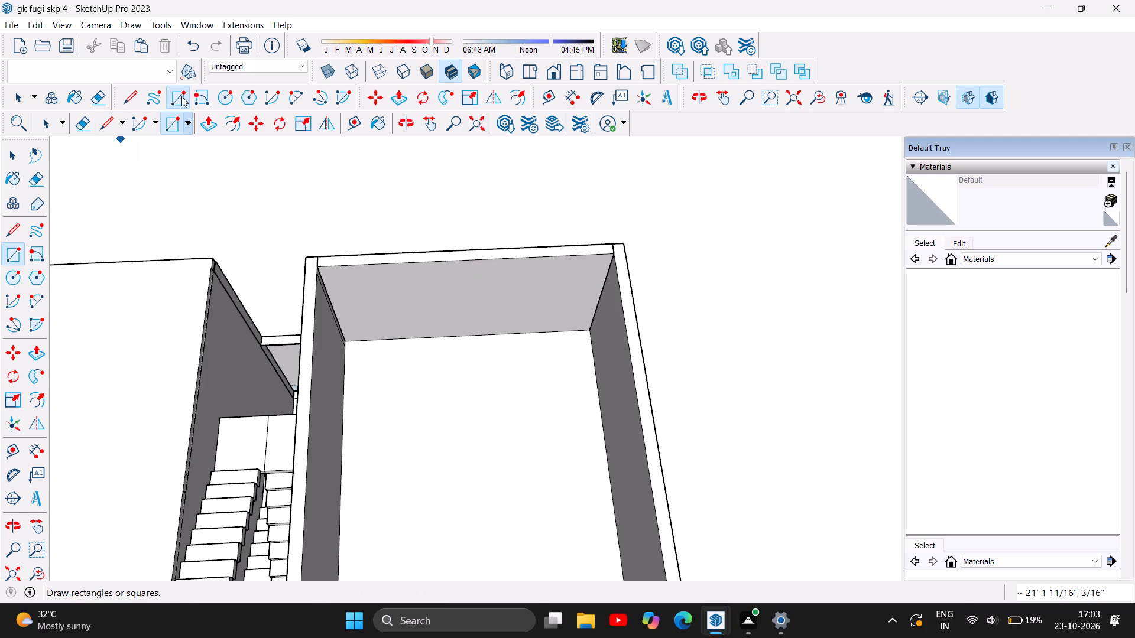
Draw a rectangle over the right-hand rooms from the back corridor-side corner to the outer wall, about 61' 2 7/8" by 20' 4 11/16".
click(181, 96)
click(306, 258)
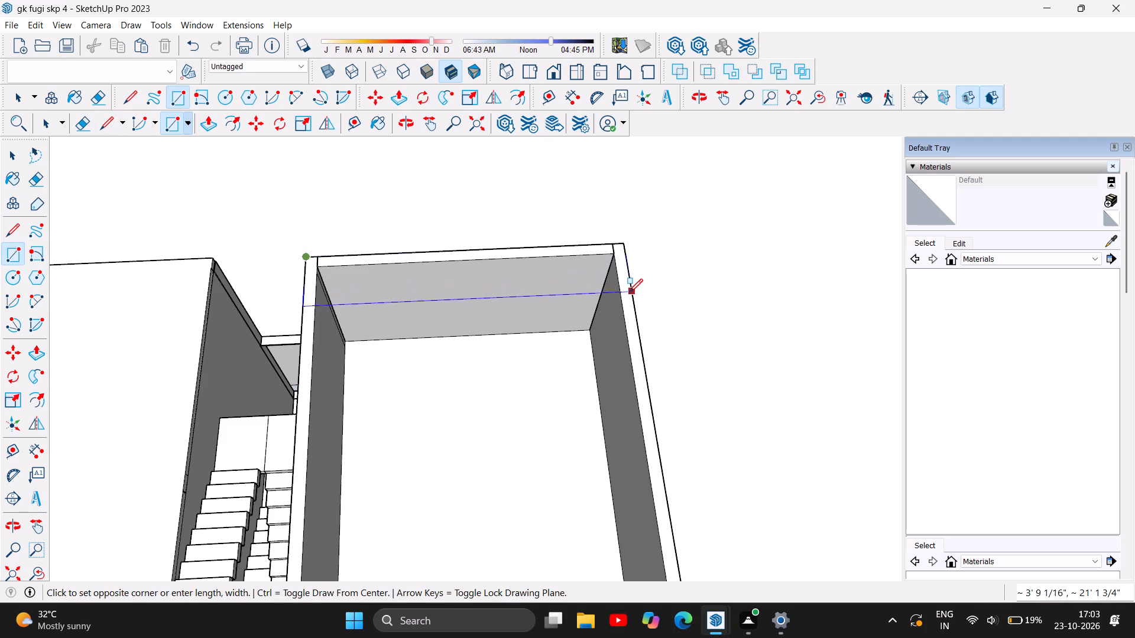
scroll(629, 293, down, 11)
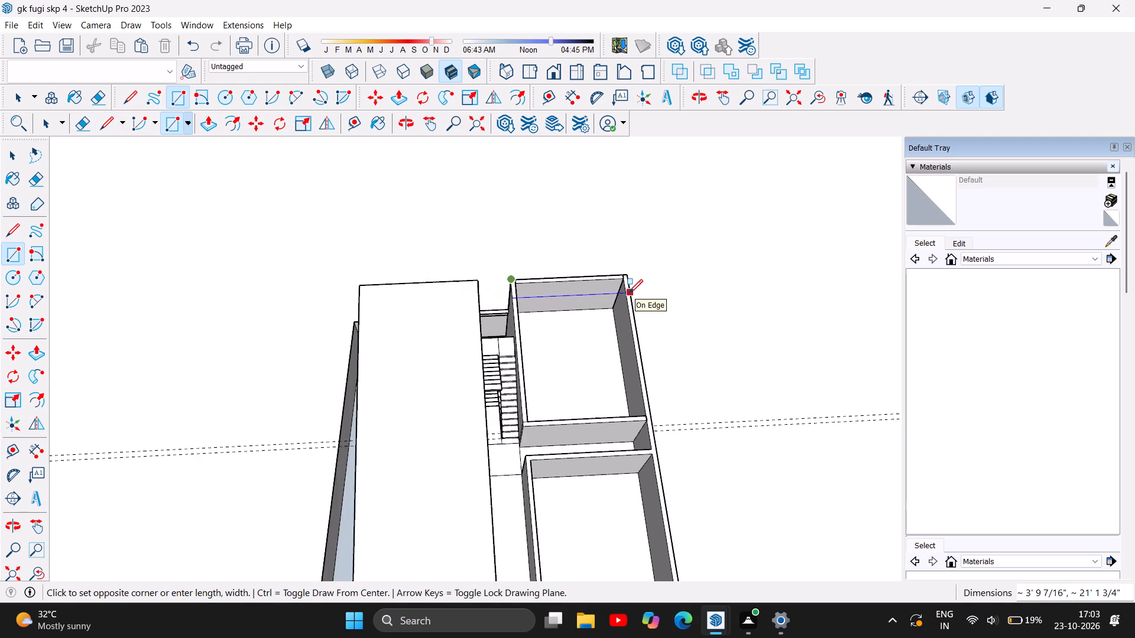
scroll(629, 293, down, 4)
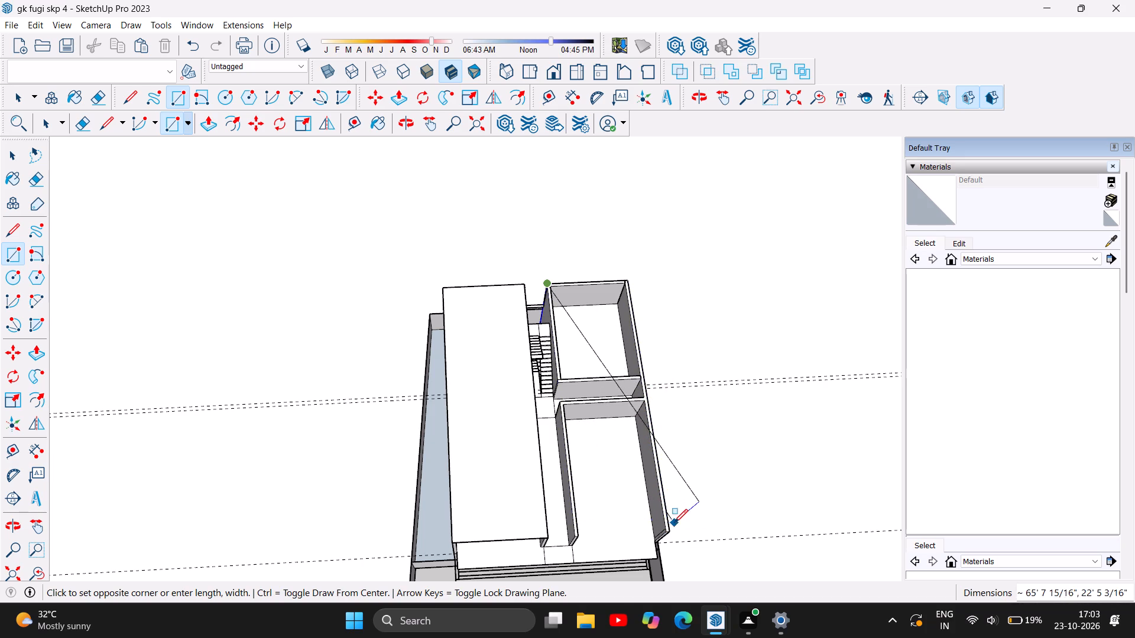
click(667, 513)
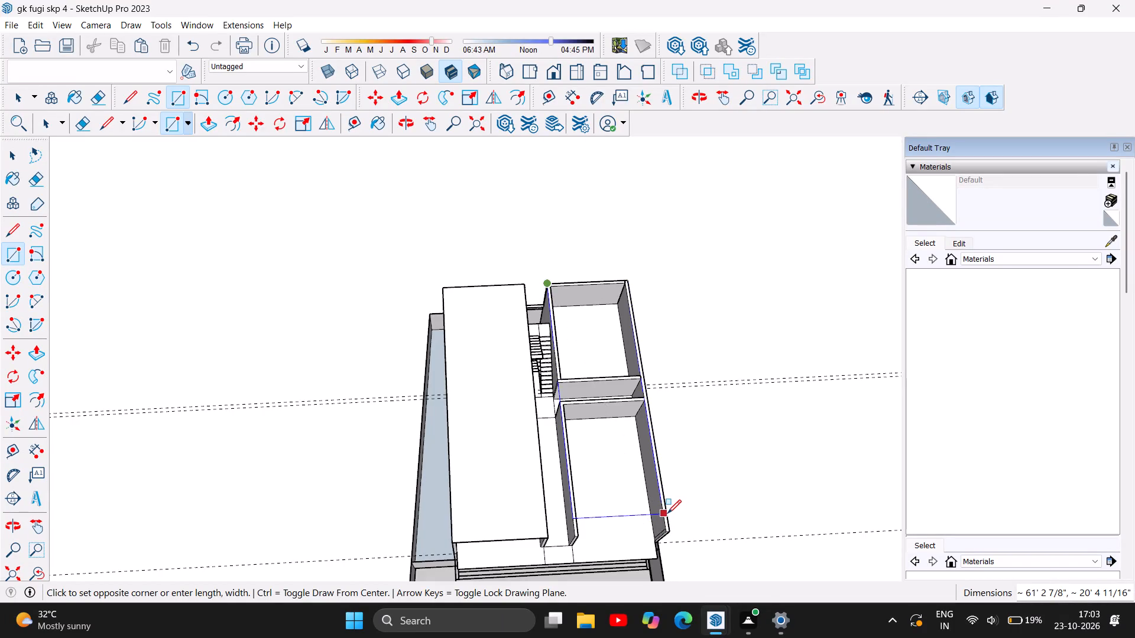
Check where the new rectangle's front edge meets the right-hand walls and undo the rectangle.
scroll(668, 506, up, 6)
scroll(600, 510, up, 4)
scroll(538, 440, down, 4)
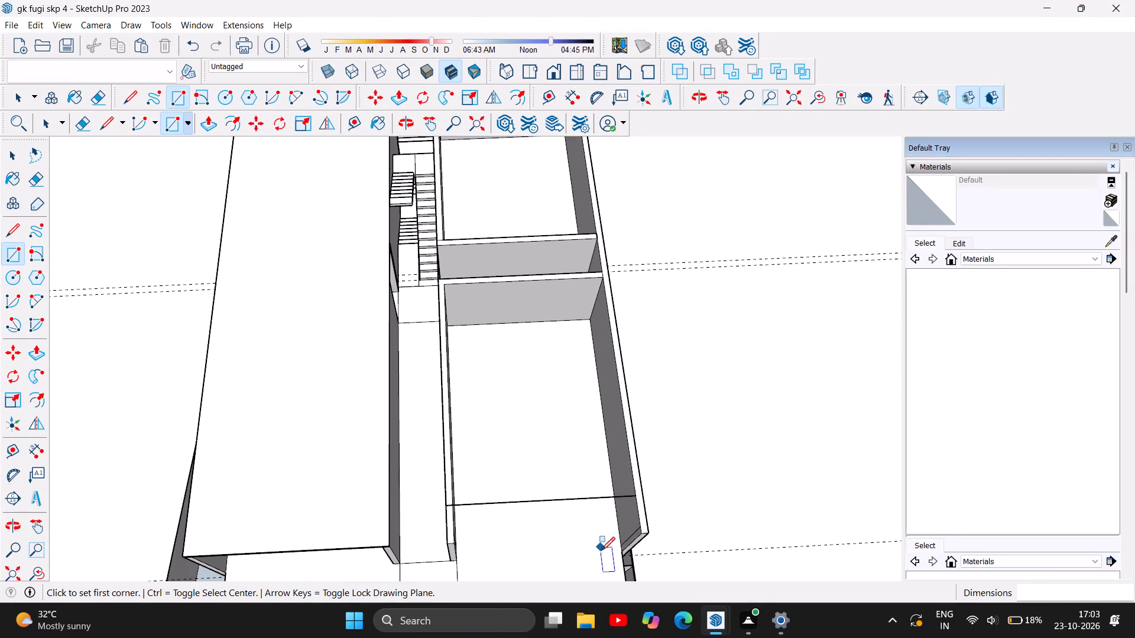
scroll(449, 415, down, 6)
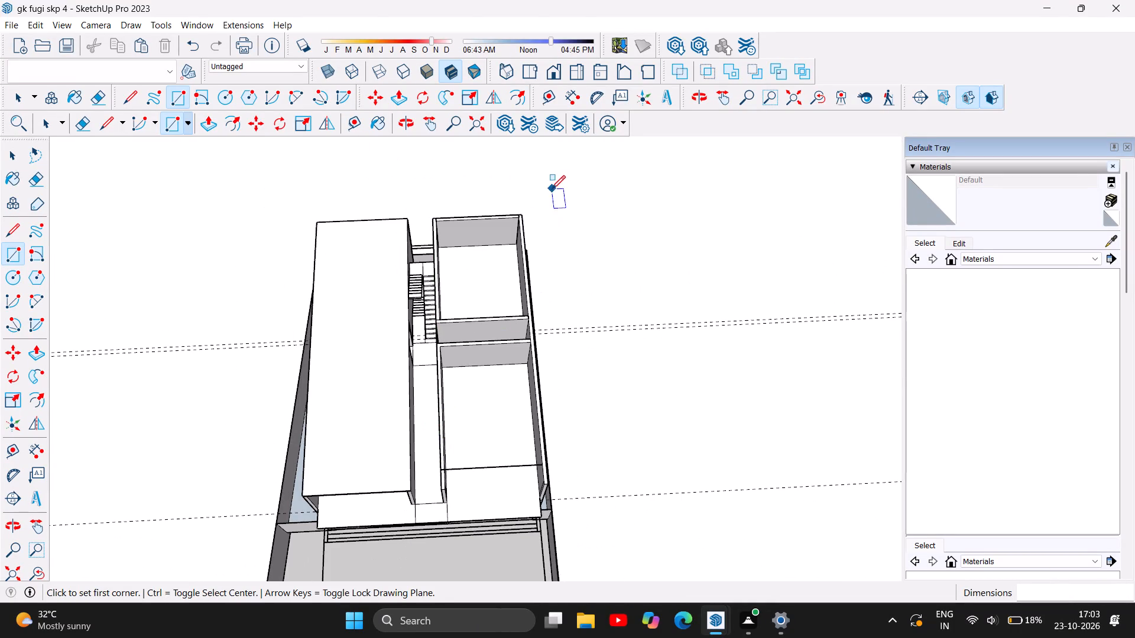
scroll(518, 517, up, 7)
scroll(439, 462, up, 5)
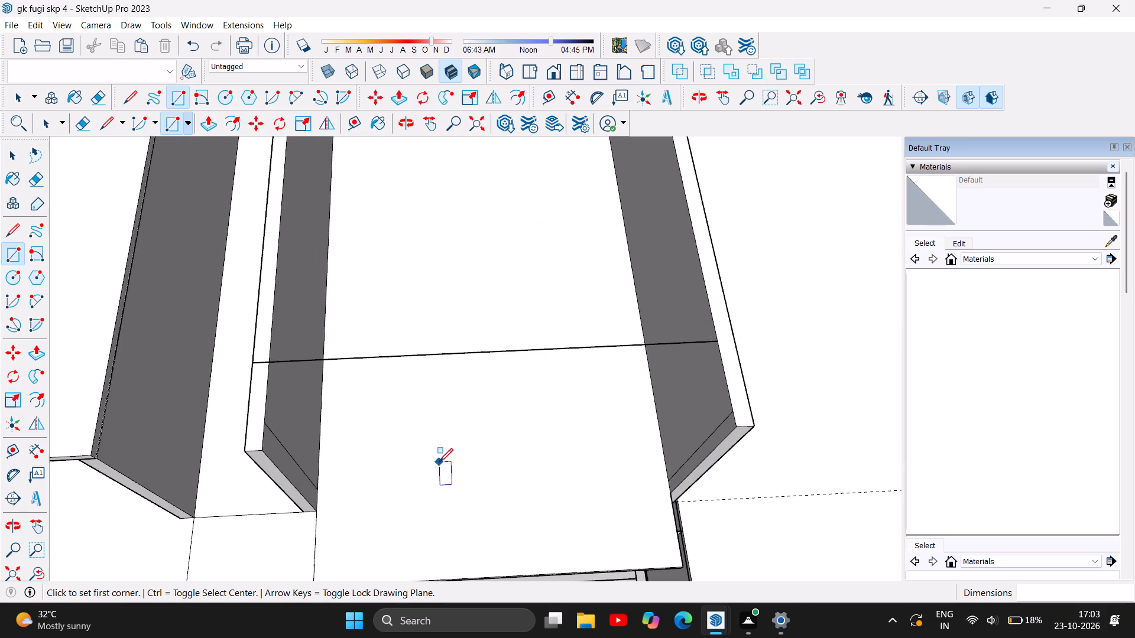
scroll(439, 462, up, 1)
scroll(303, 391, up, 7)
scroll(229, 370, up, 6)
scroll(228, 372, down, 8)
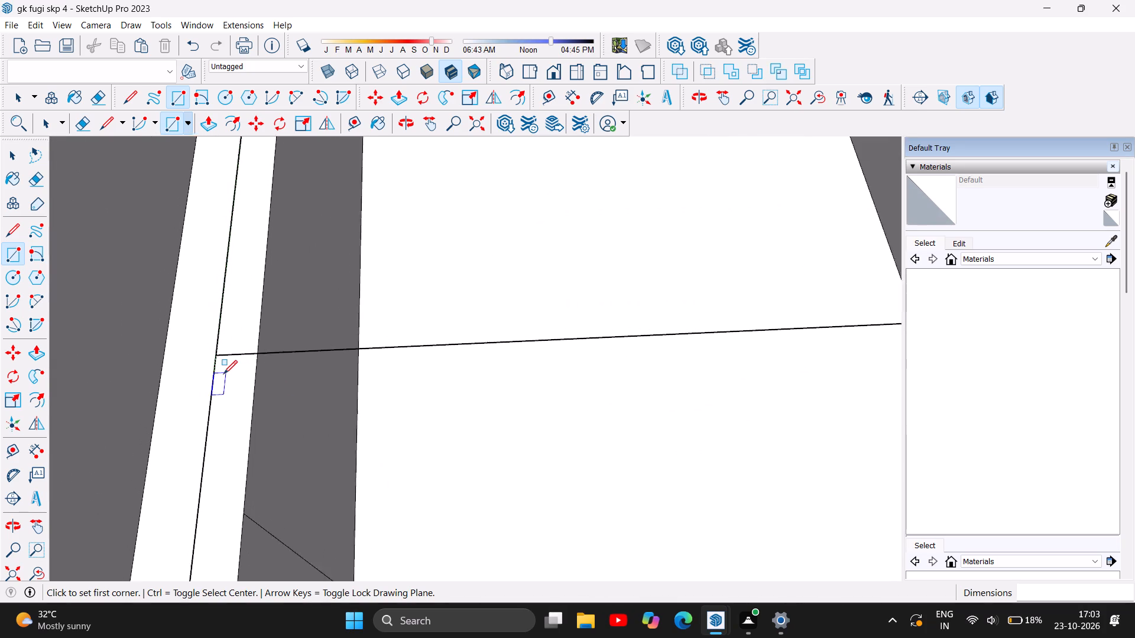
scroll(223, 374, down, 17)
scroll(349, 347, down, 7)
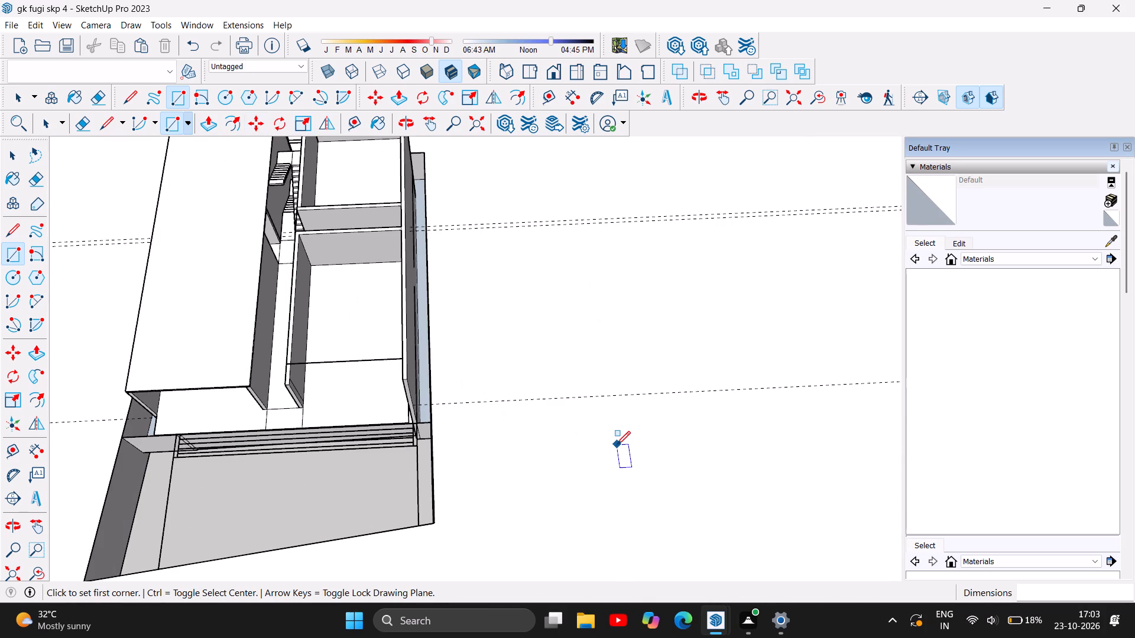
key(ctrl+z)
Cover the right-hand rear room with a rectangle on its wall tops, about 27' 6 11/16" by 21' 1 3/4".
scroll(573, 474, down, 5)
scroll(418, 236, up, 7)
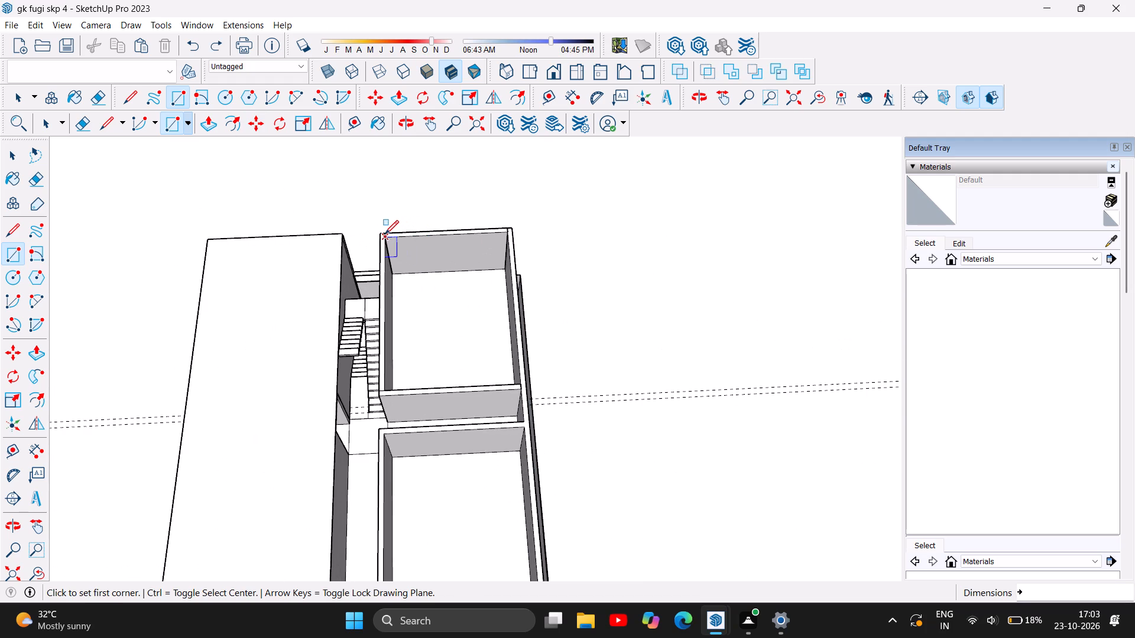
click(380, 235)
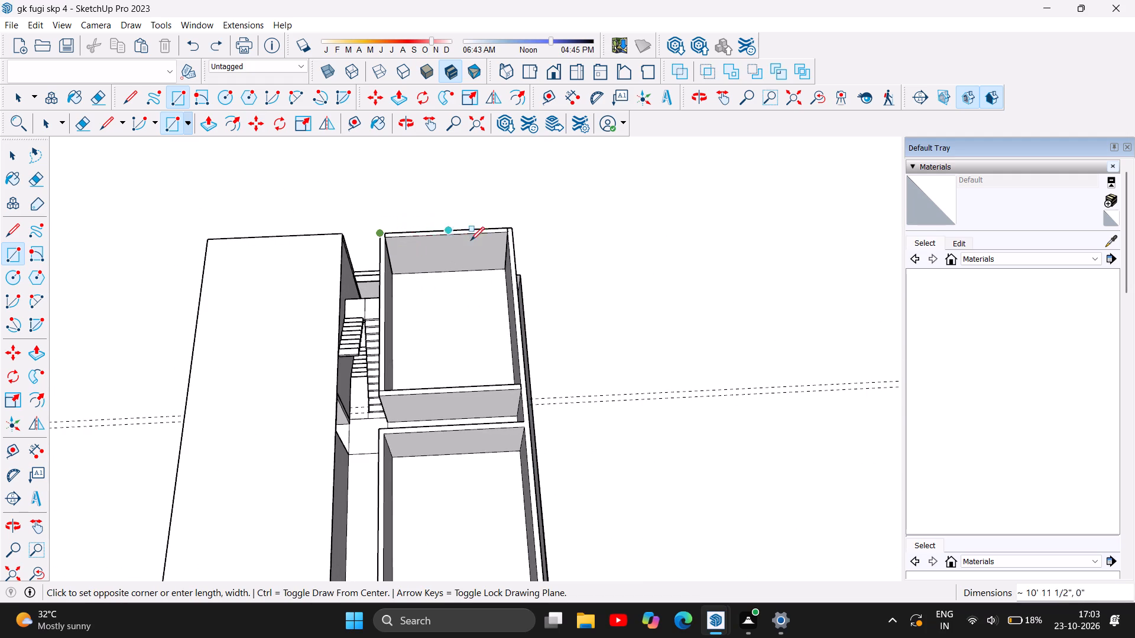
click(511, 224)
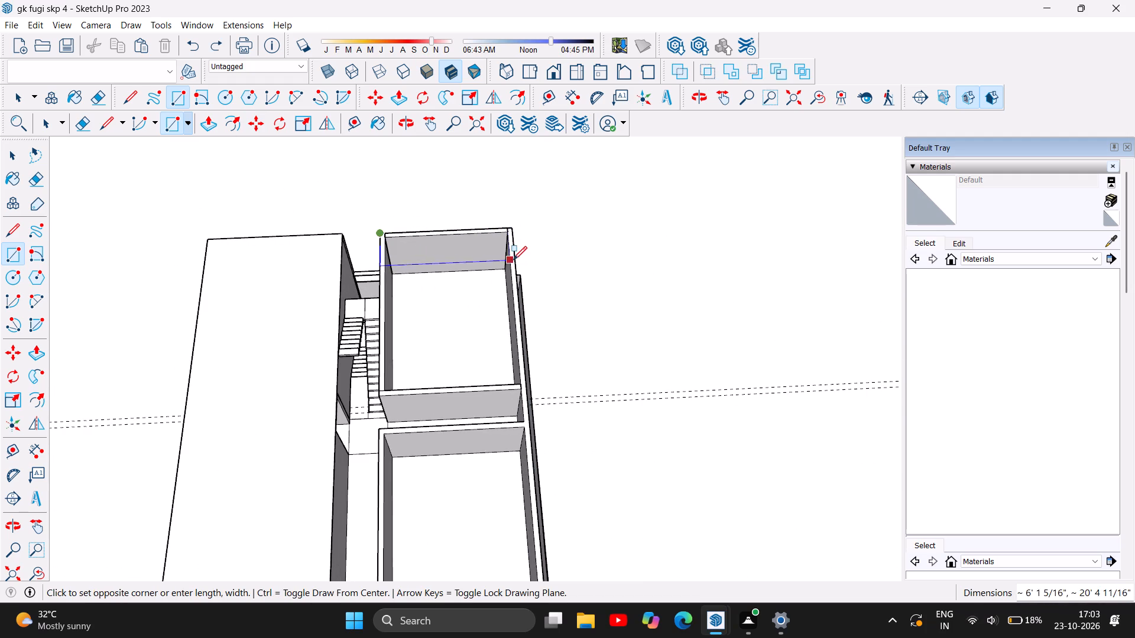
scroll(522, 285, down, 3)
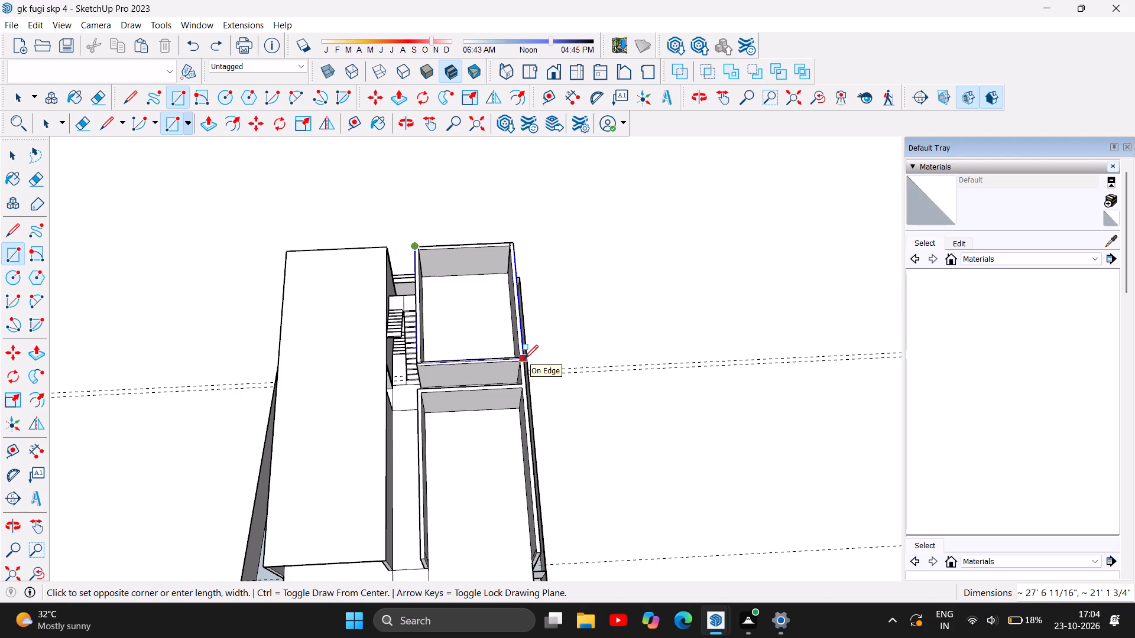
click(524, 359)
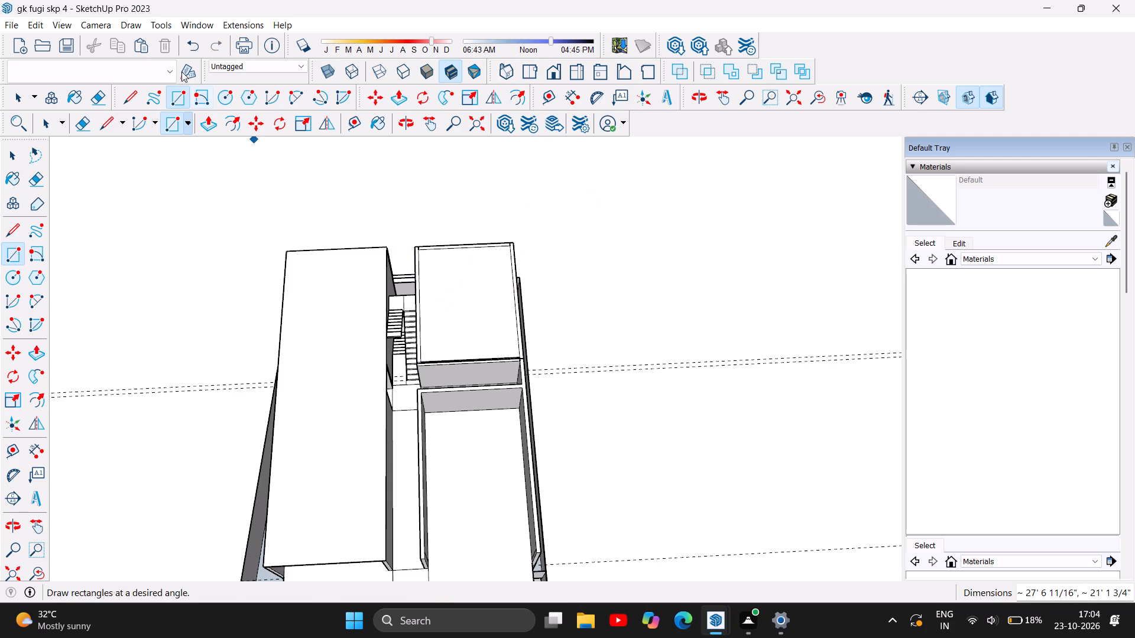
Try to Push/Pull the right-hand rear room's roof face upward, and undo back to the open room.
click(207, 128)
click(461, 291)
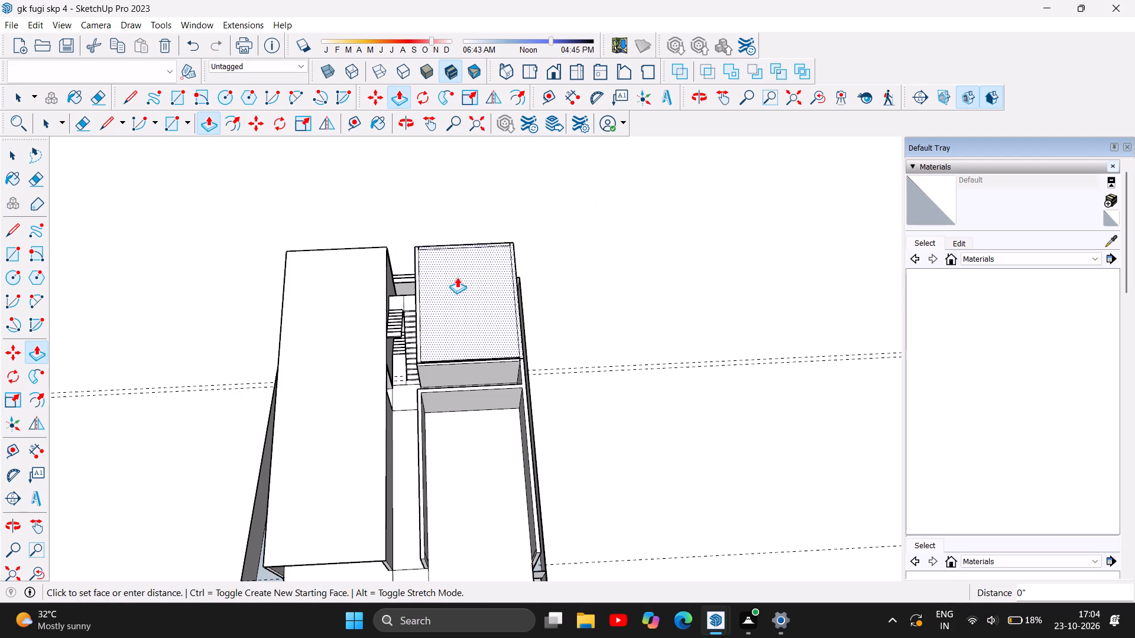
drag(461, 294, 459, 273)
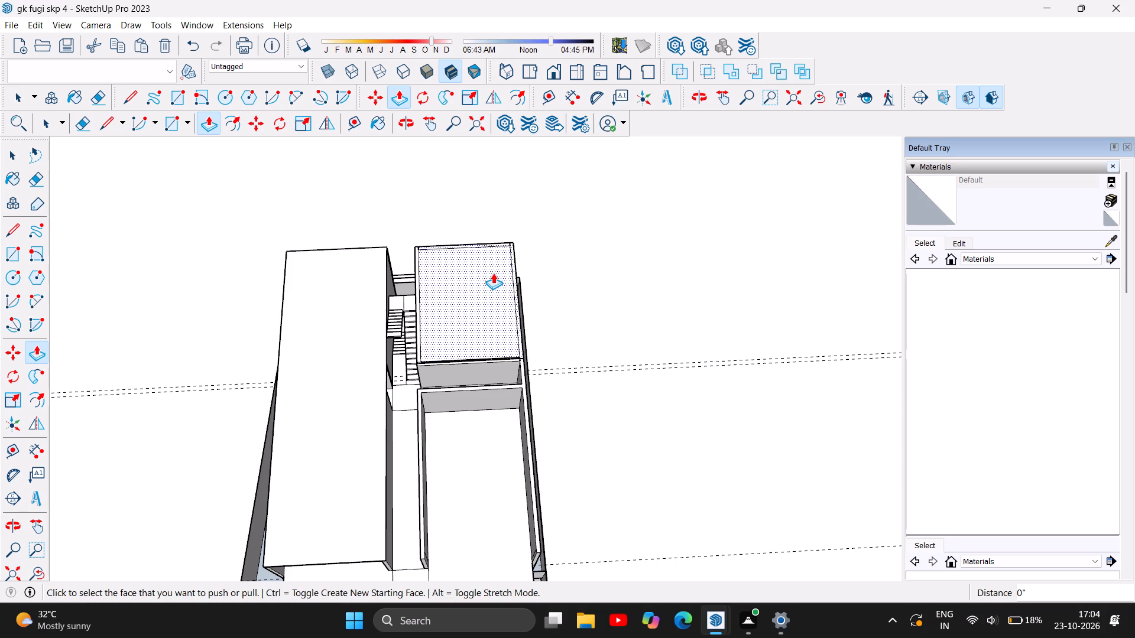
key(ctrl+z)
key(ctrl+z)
Delete the stray line just below the top of the right-hand rear room's corridor-side wall, on its inner face.
scroll(508, 263, up, 2)
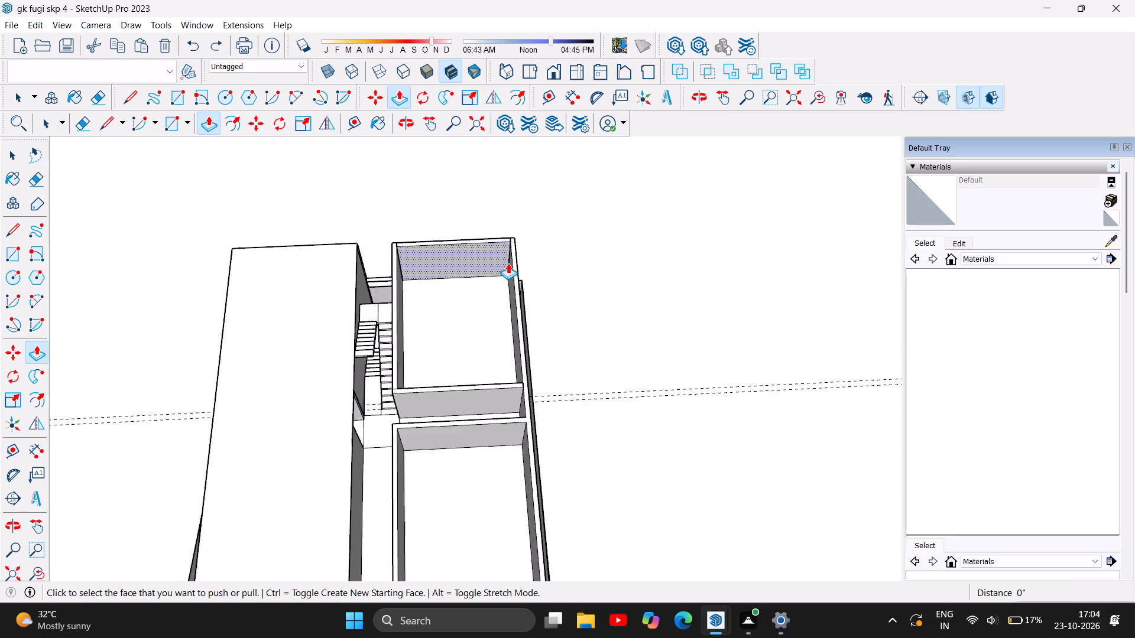
scroll(508, 263, up, 3)
scroll(578, 282, up, 3)
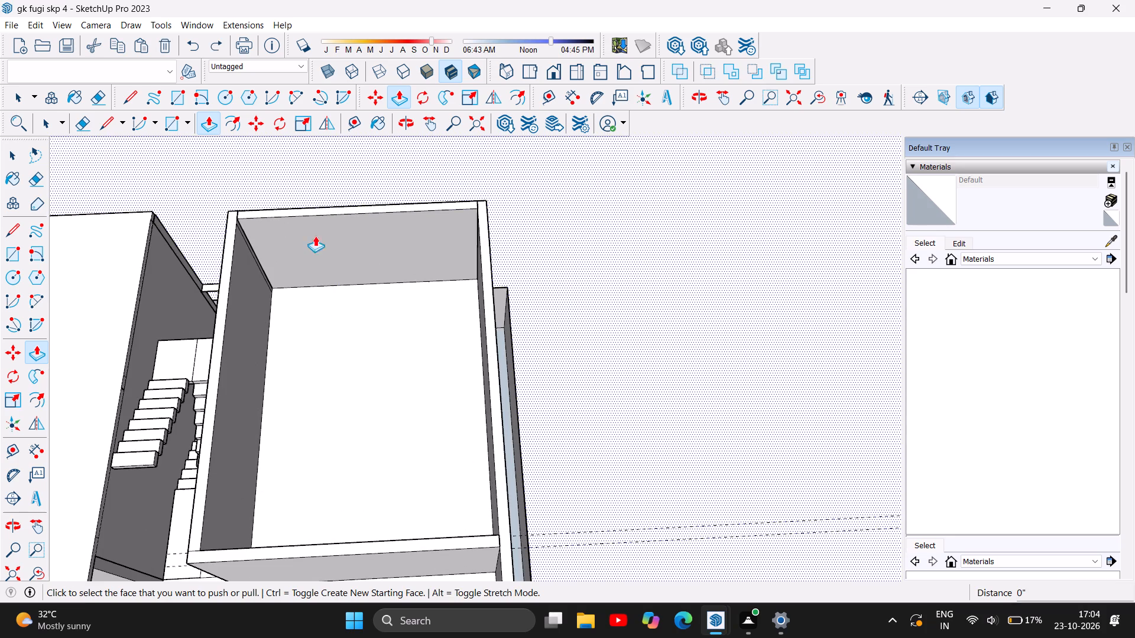
click(170, 123)
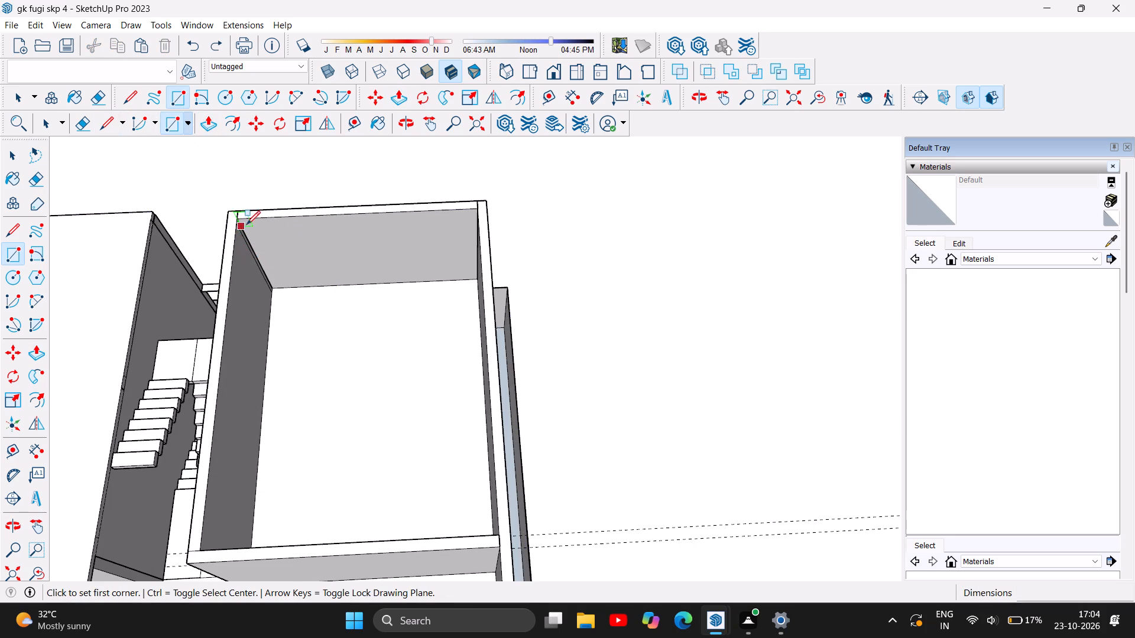
scroll(256, 188, up, 9)
scroll(242, 232, down, 1)
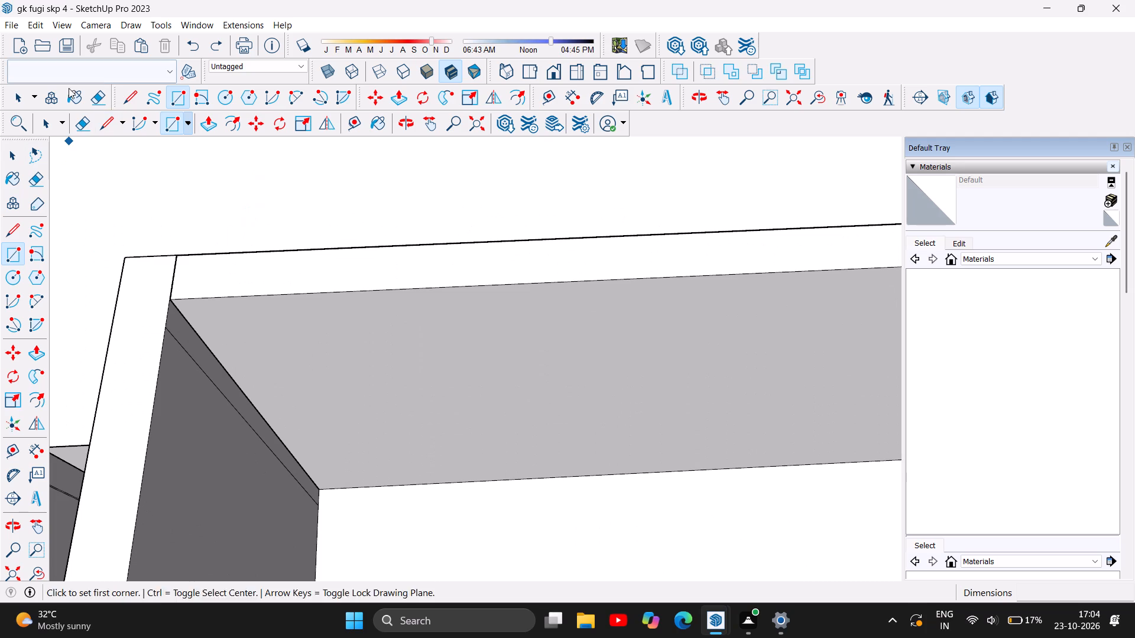
click(18, 100)
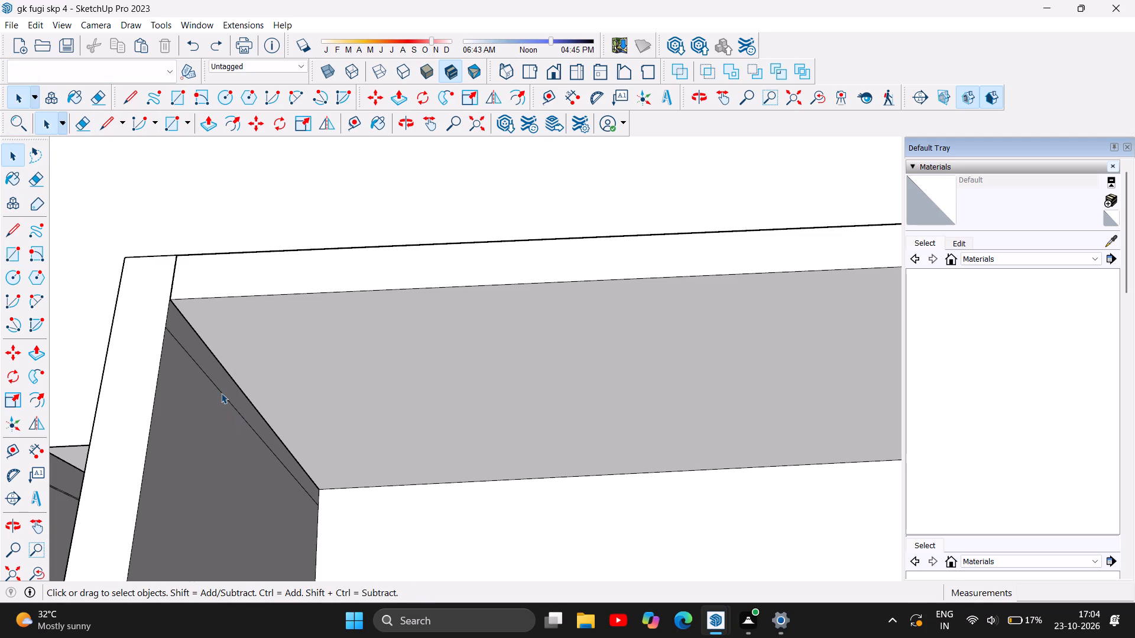
click(221, 393)
key(Delete)
Delete the short seam line across the wall tops at the right-hand rear room's outer back corner.
scroll(121, 364, down, 11)
scroll(667, 302, up, 1)
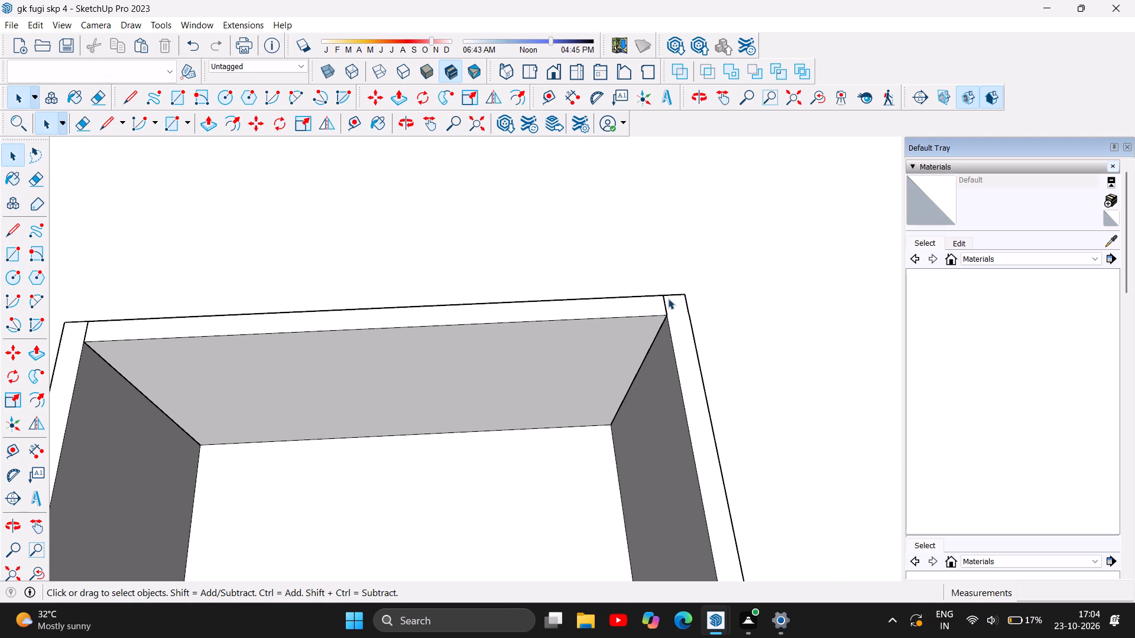
click(663, 300)
key(Delete)
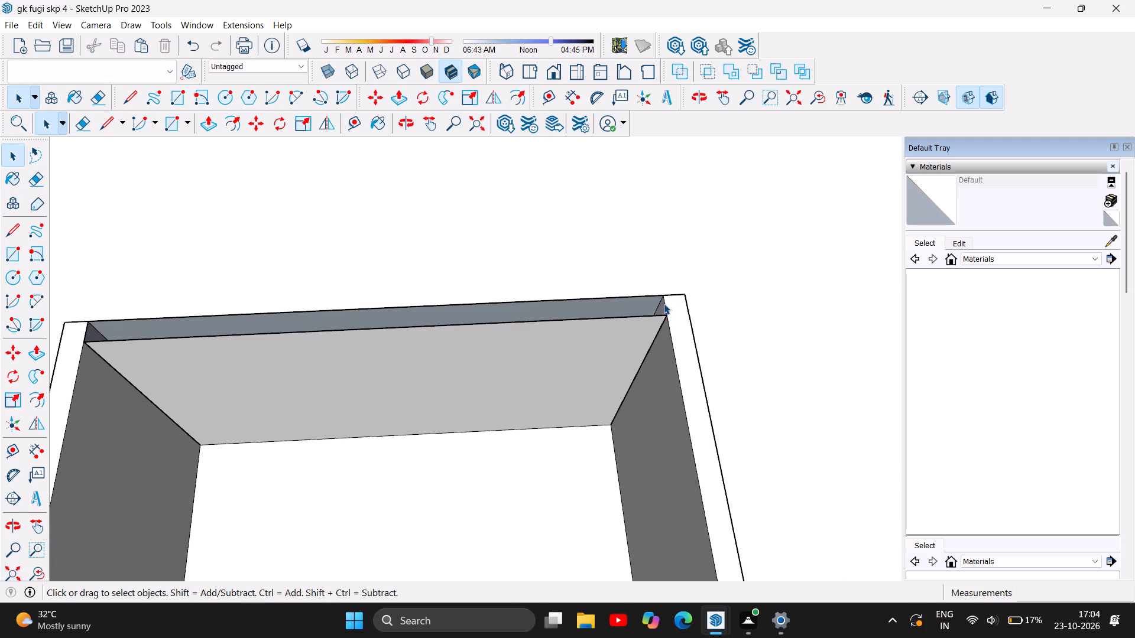
scroll(555, 327, up, 5)
scroll(686, 295, up, 8)
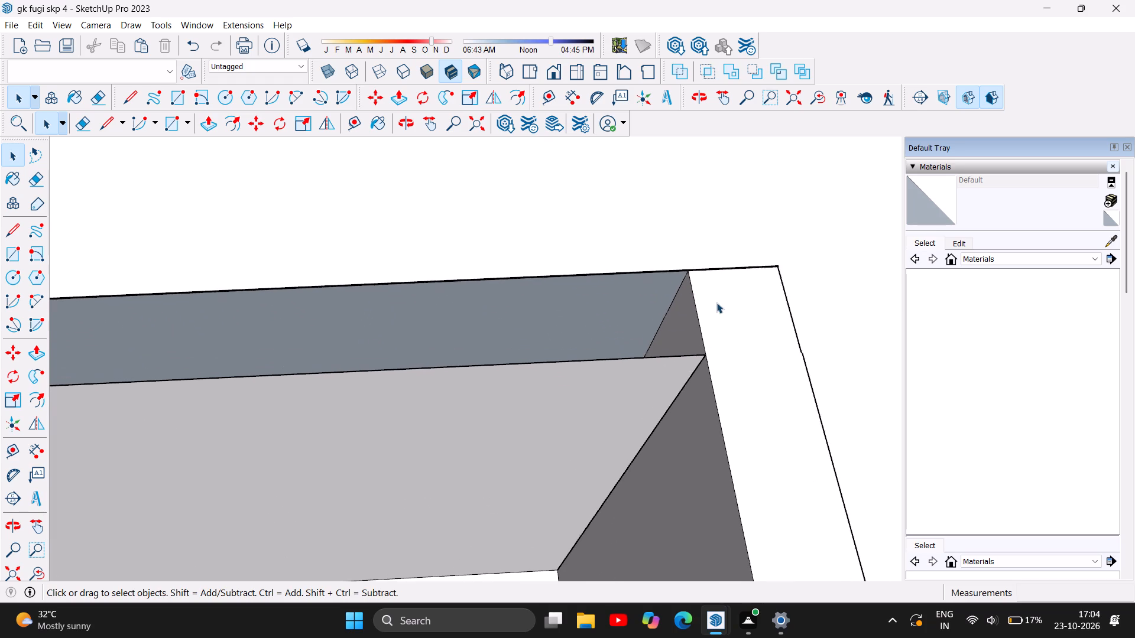
Close the open top of the right-hand rear room's back wall with the Rectangle tool, snapping to the wall corners beside the outer wall.
scroll(716, 302, up, 3)
scroll(714, 304, down, 7)
scroll(708, 349, down, 16)
scroll(265, 418, up, 4)
scroll(313, 362, down, 6)
scroll(367, 383, down, 4)
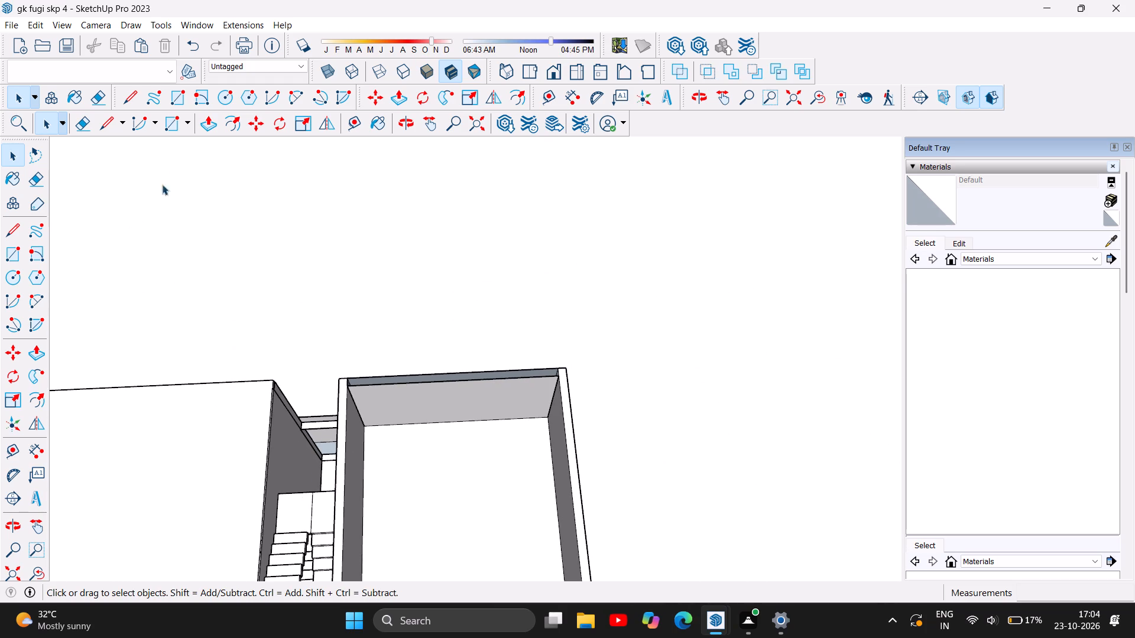
click(180, 100)
scroll(453, 308, up, 6)
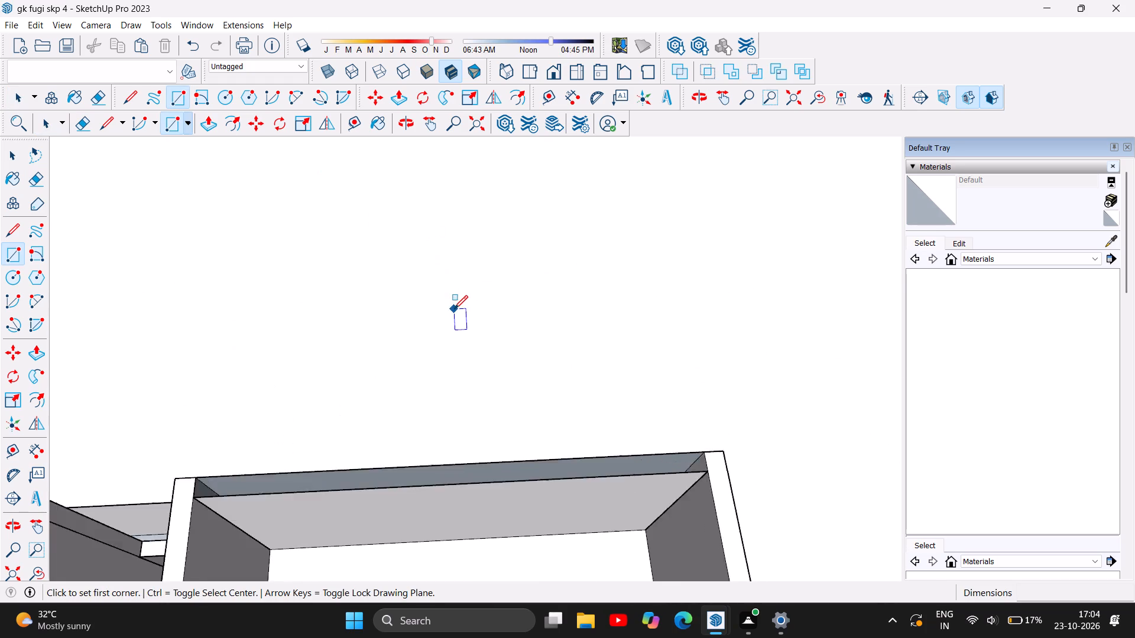
scroll(272, 294, down, 3)
double_click(188, 425)
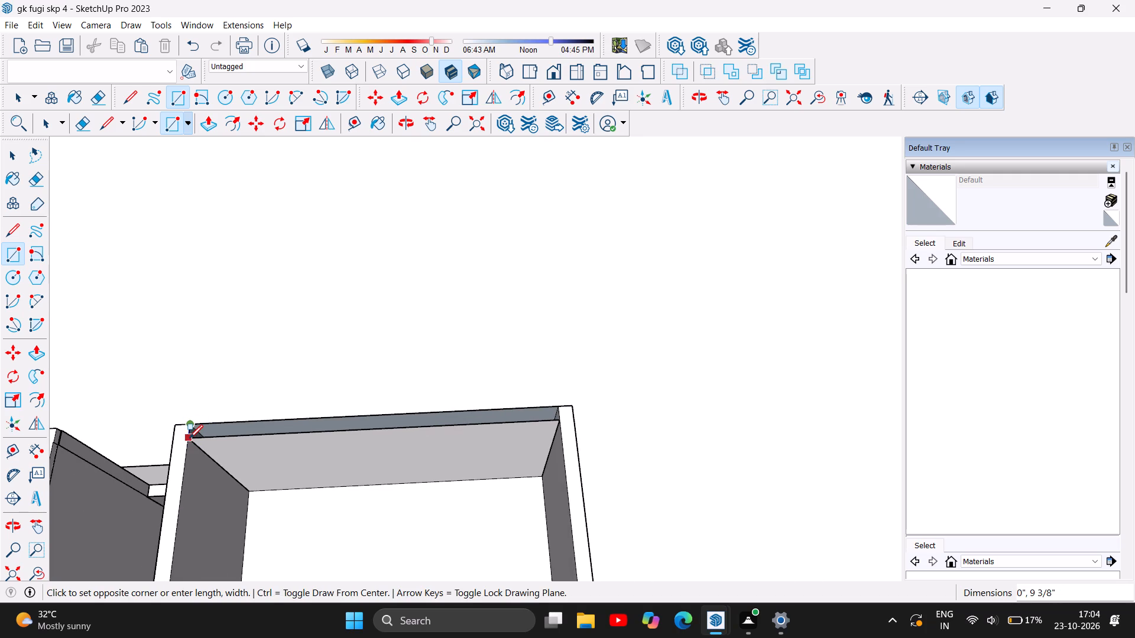
click(189, 438)
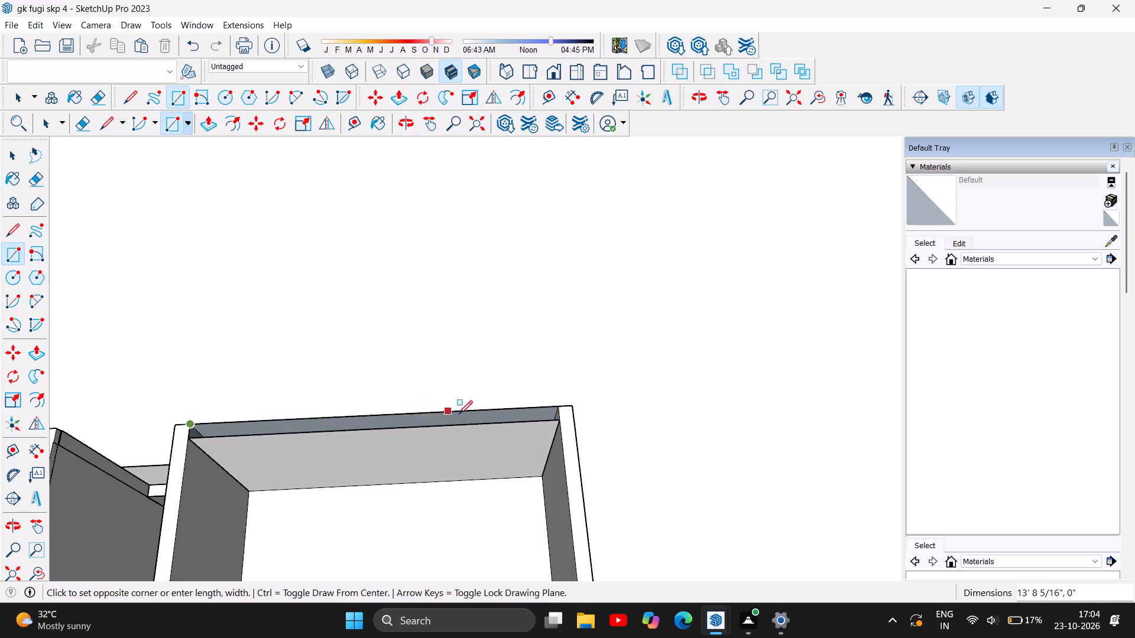
double_click(557, 405)
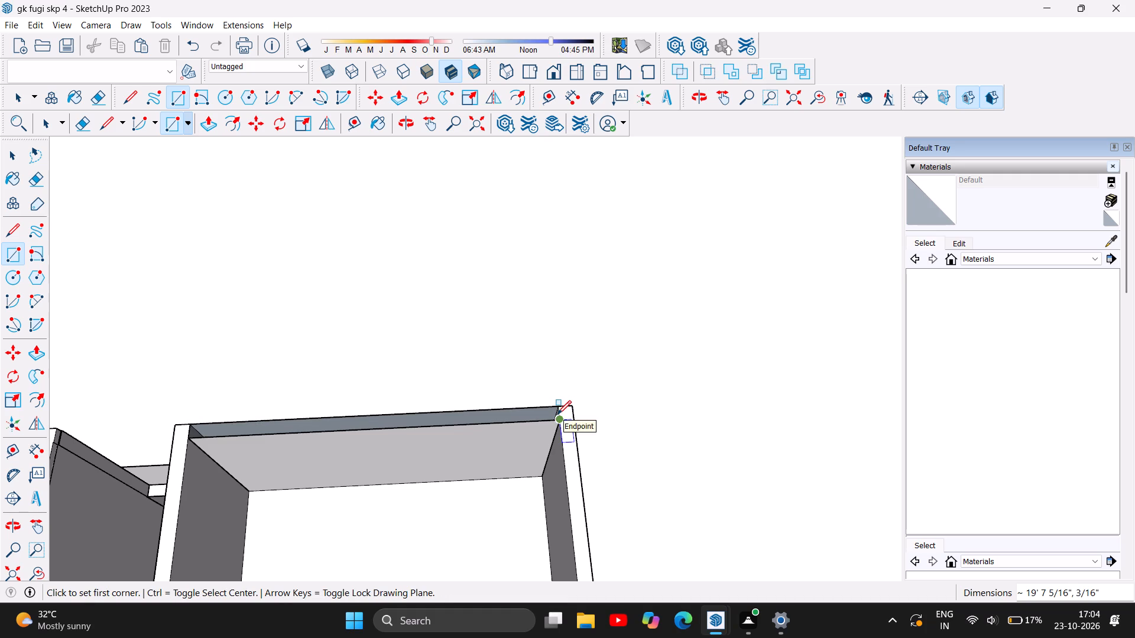
scroll(559, 422, up, 4)
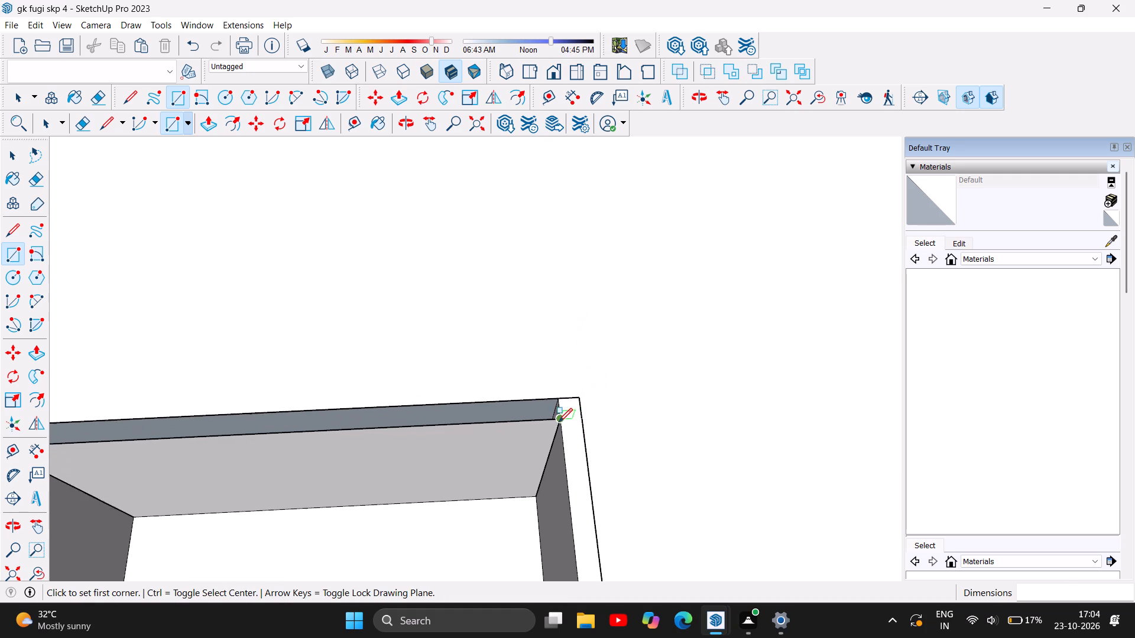
scroll(559, 422, up, 8)
click(555, 391)
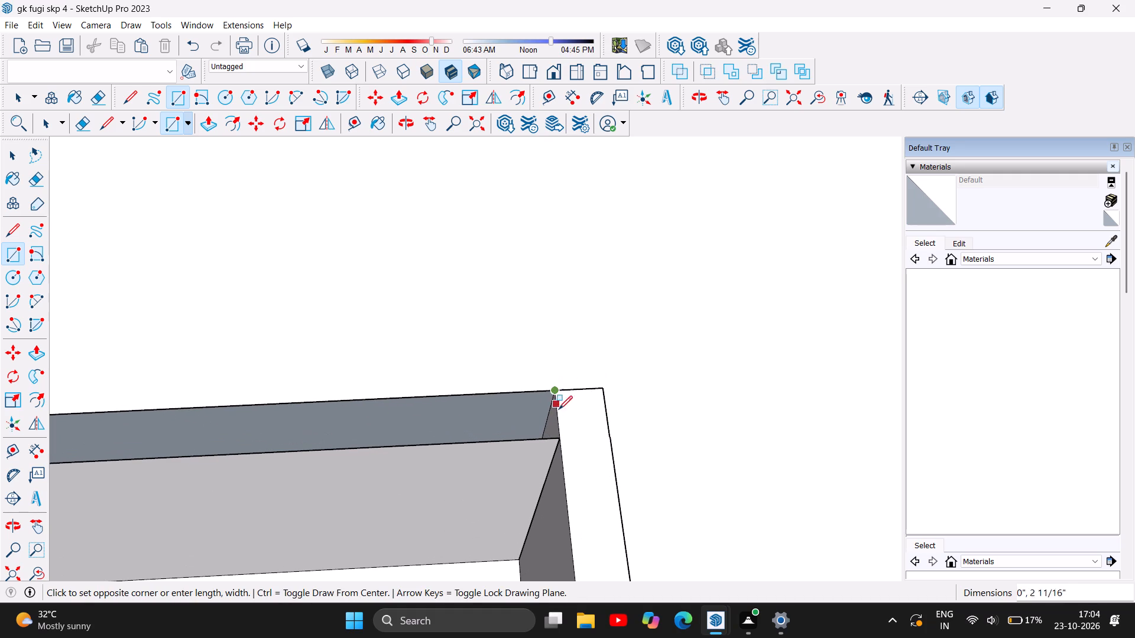
click(560, 438)
scroll(609, 286, down, 7)
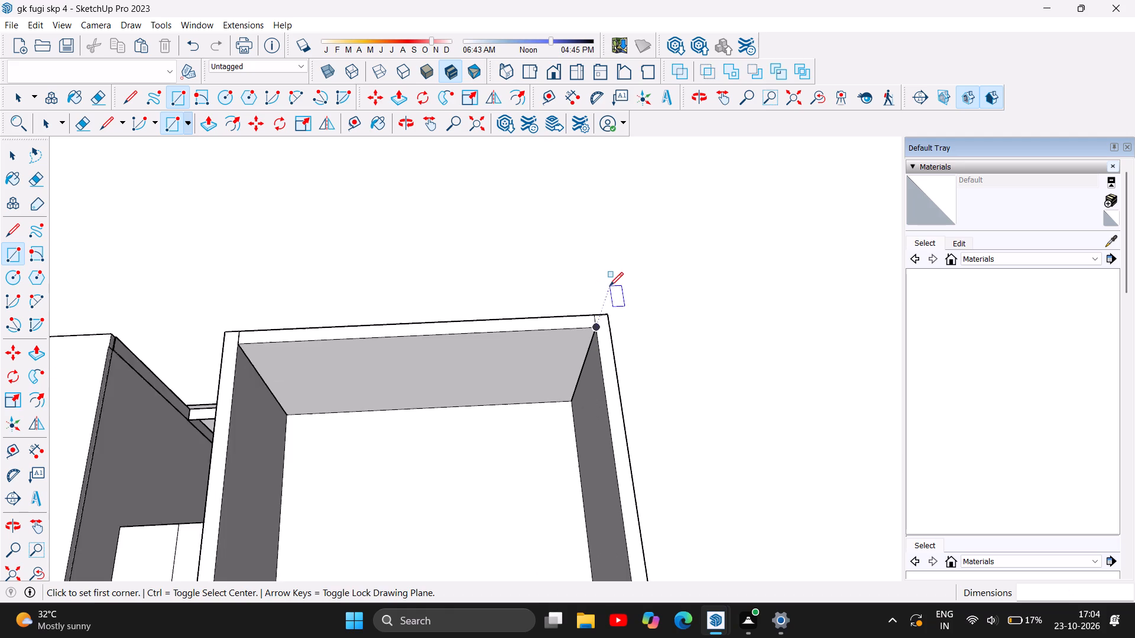
key(Escape)
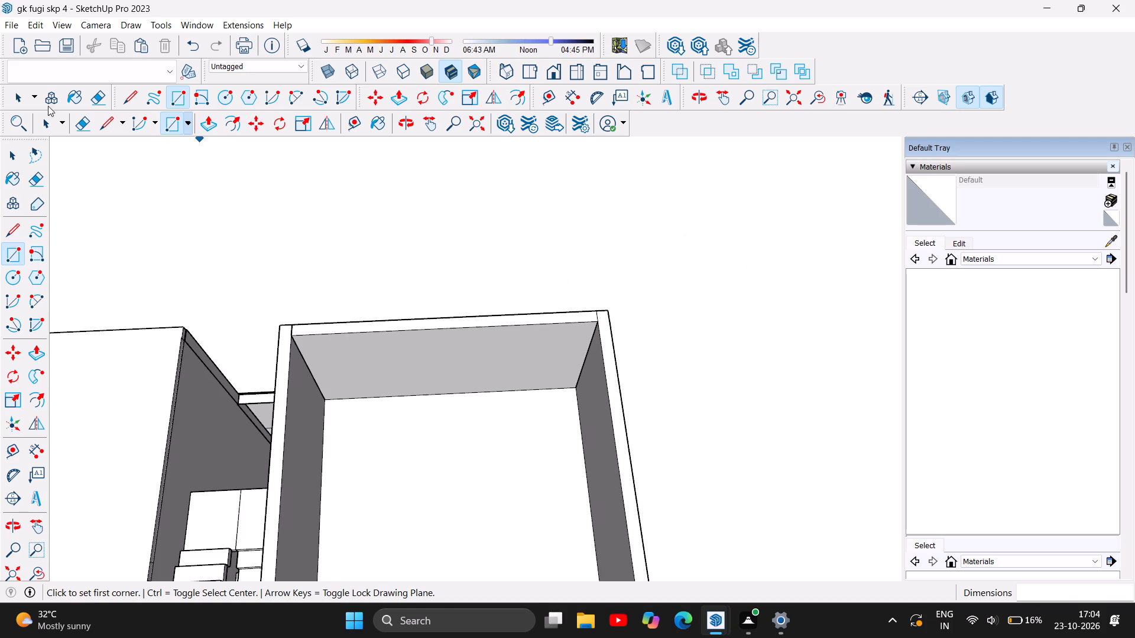
Delete the short seam line across the back wall top at the right-hand rear room's outer back corner.
click(10, 157)
scroll(624, 316, up, 5)
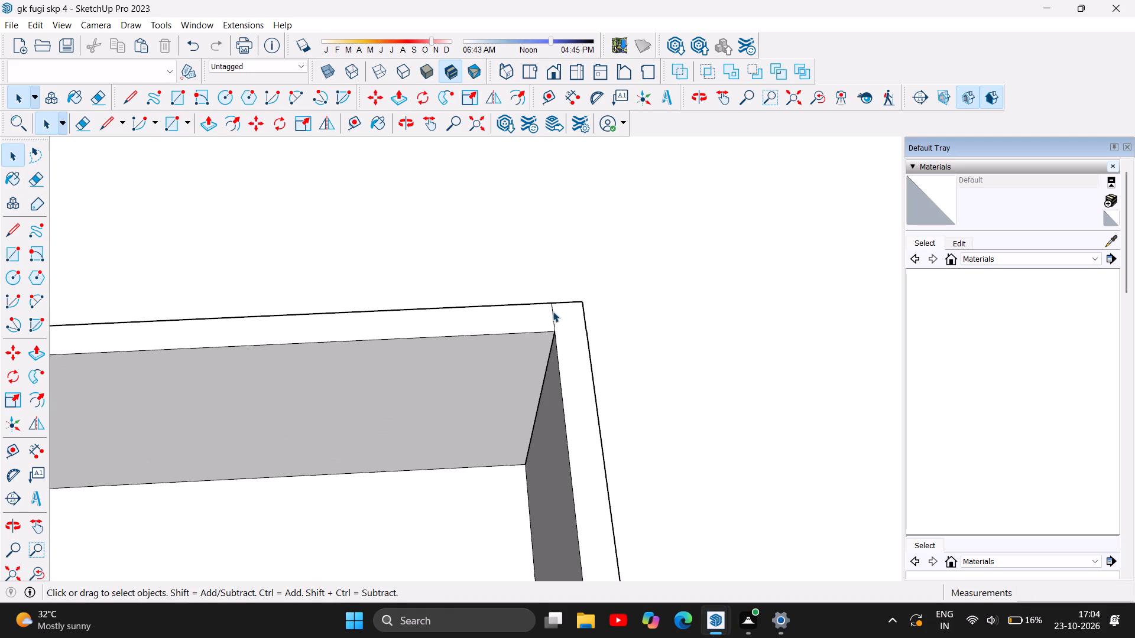
click(552, 312)
key(Delete)
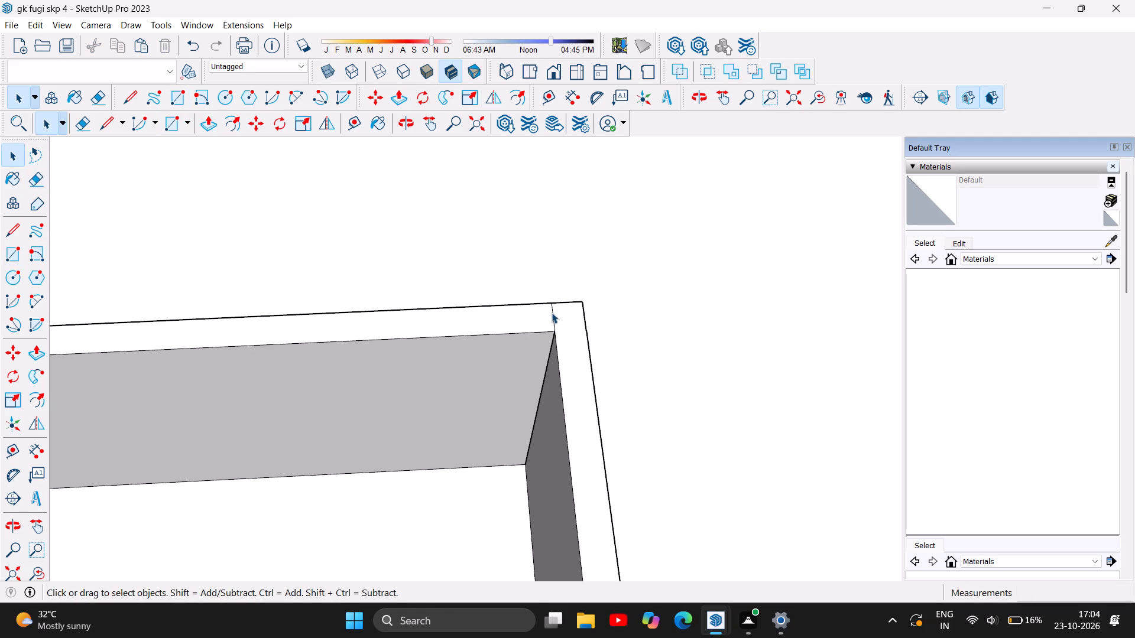
double_click(553, 314)
drag(553, 314, 553, 320)
key(Delete)
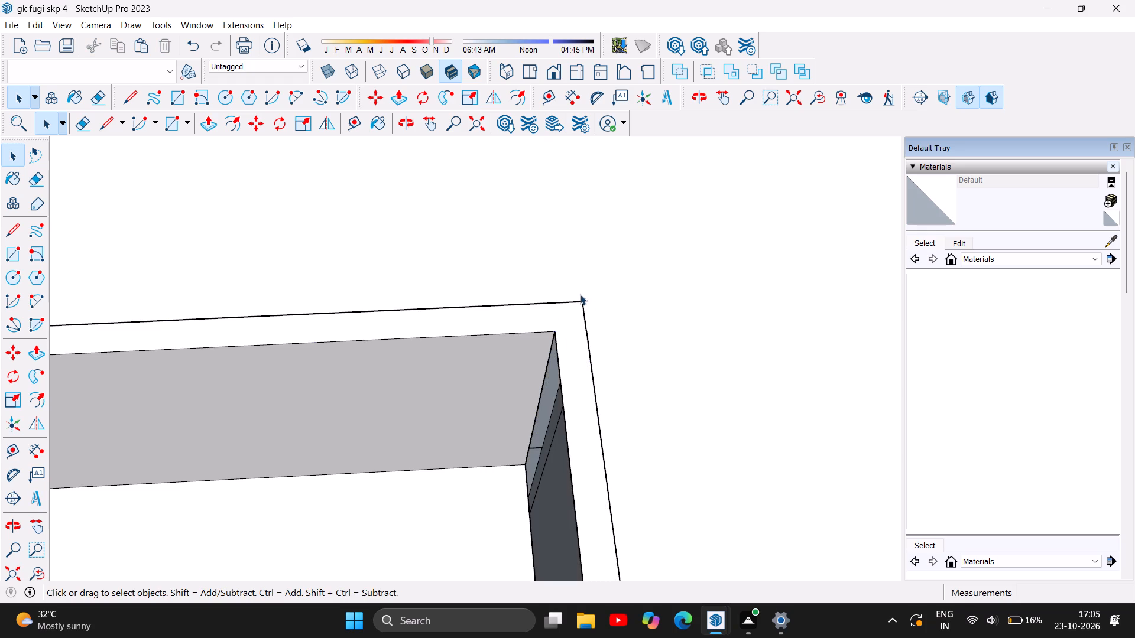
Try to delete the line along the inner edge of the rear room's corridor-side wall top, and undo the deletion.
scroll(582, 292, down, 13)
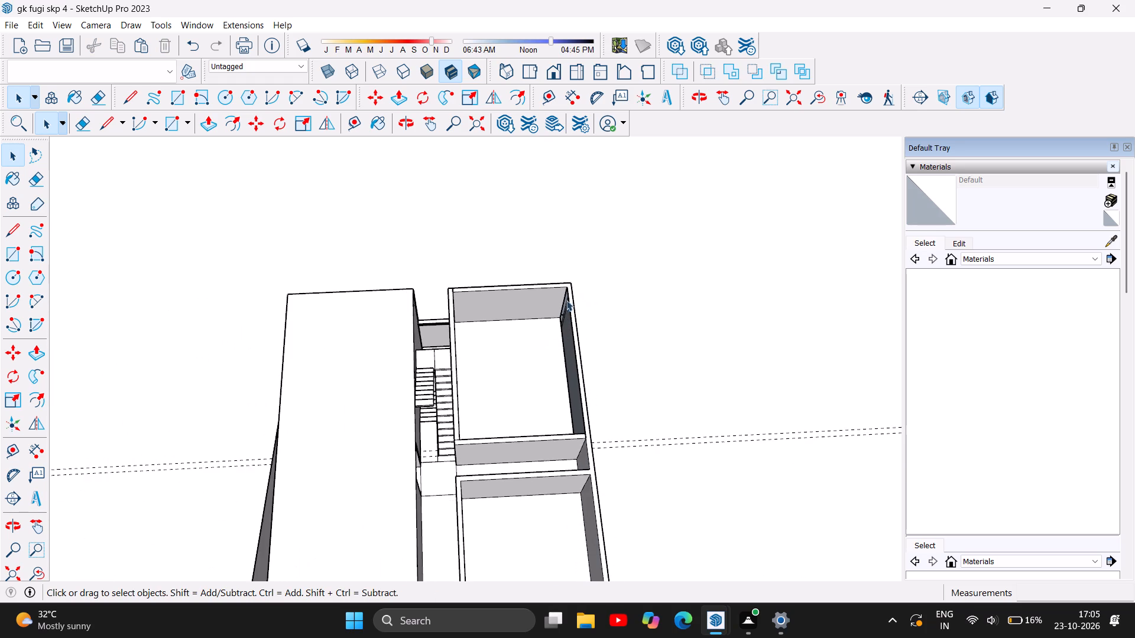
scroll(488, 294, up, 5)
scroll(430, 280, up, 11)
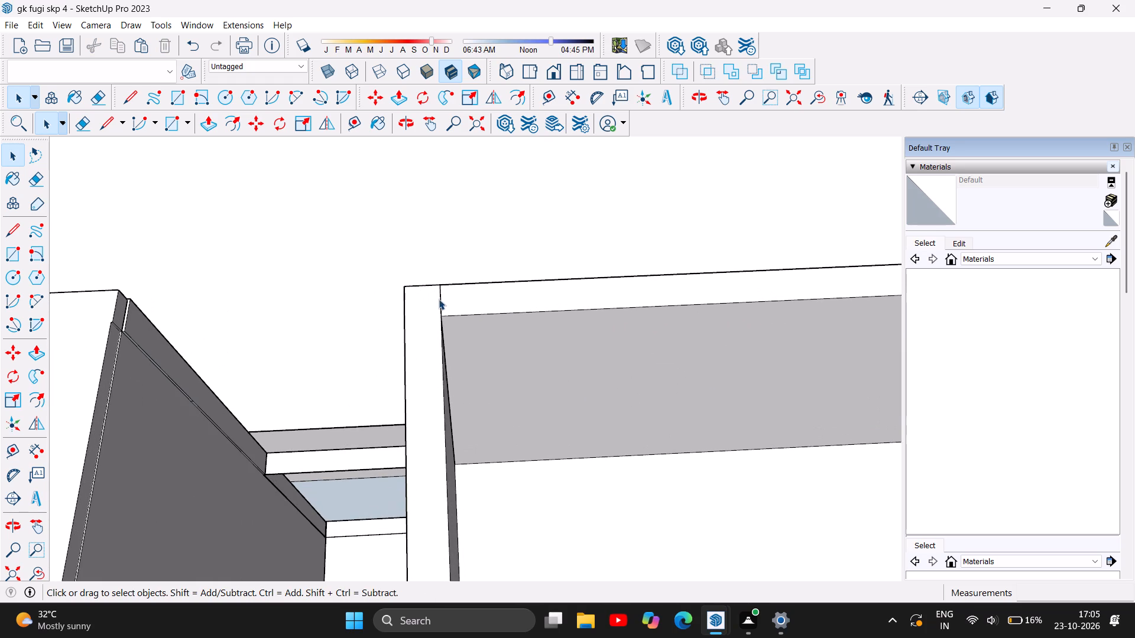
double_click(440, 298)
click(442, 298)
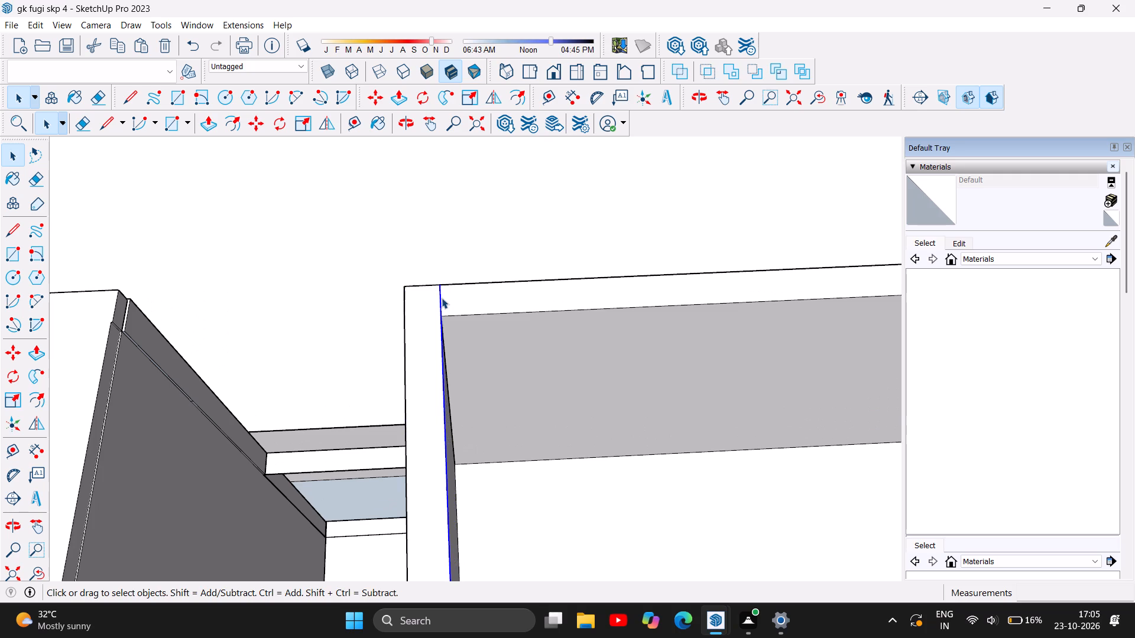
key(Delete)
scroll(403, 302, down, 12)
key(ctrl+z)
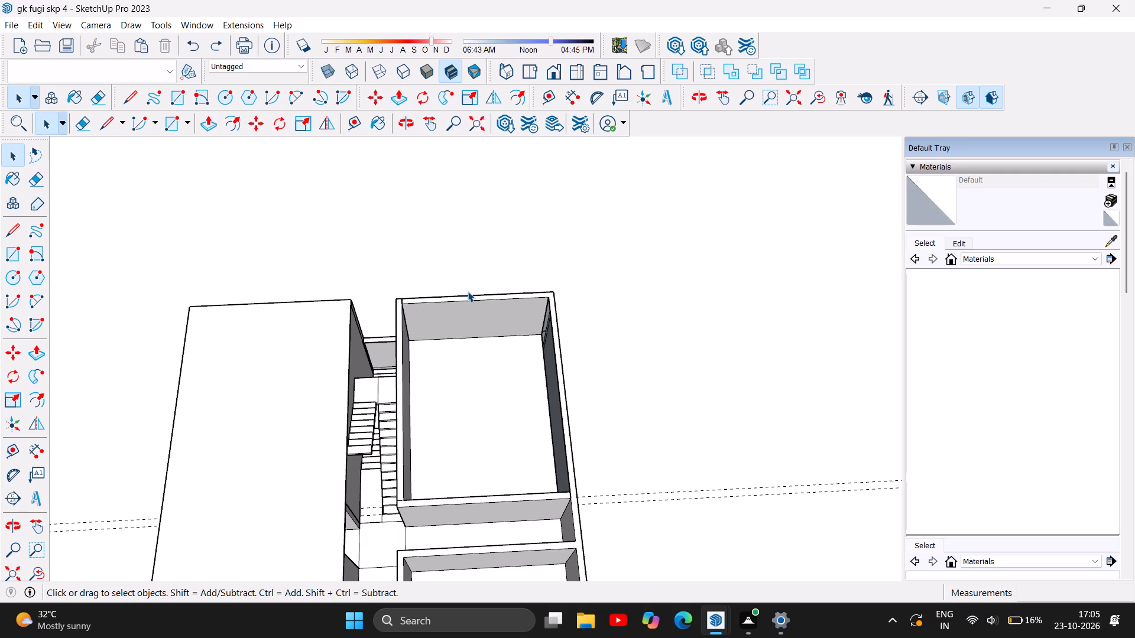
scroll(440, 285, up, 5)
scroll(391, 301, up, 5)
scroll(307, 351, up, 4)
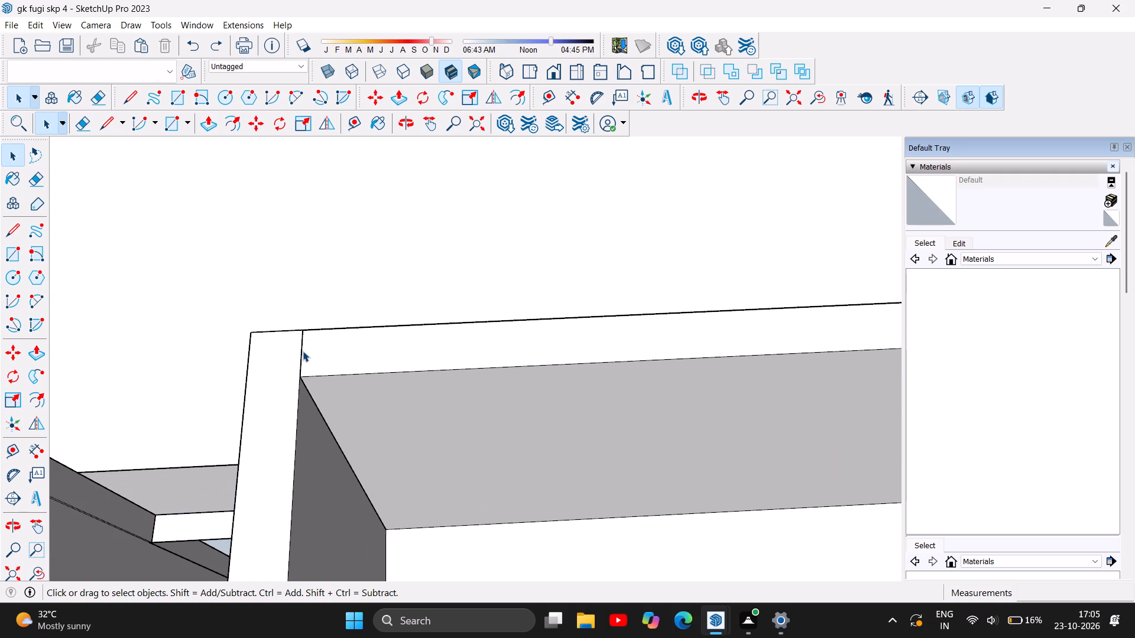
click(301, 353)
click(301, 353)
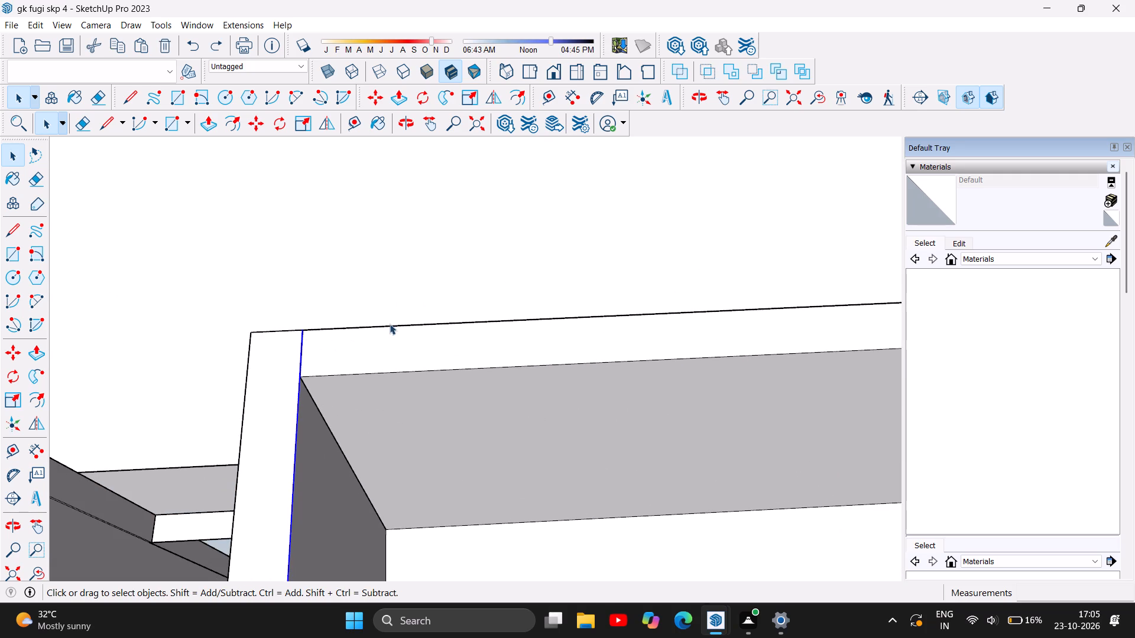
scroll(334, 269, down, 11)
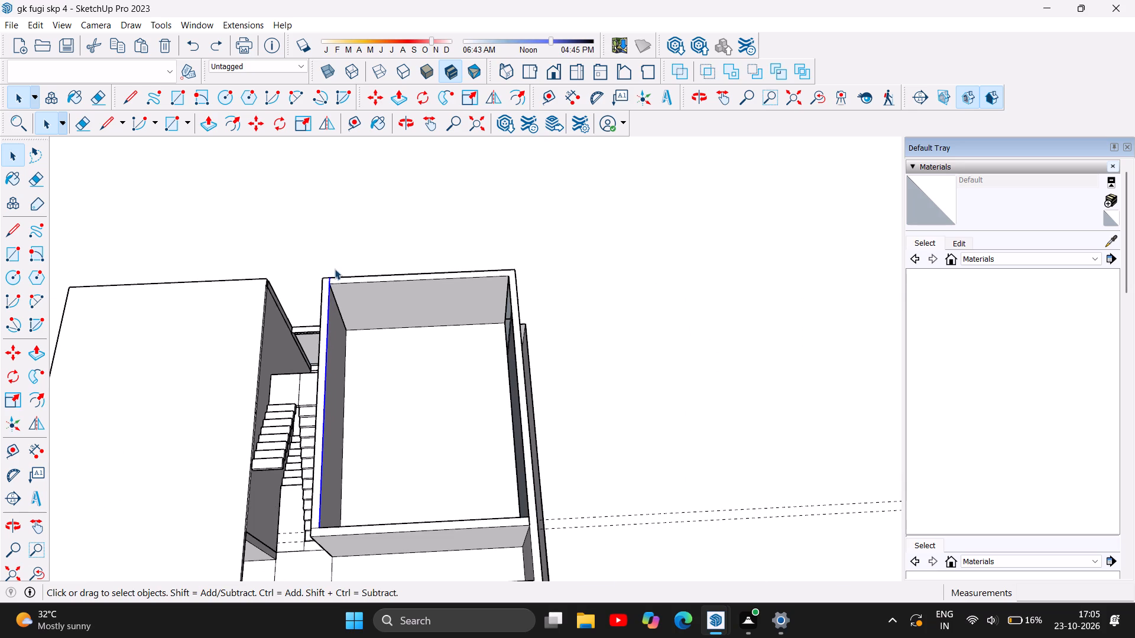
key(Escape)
Redraw the inner face of the right-hand rear room's outer side wall as a rectangle about 26' 6" by 11'.
scroll(511, 310, up, 7)
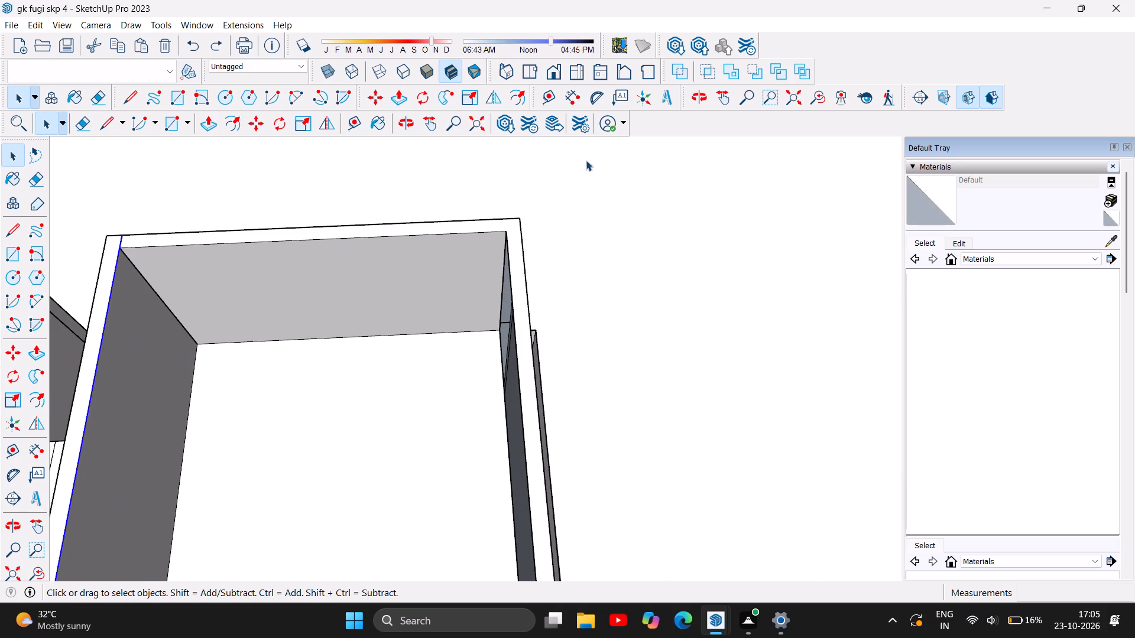
click(408, 118)
drag(379, 336, 591, 217)
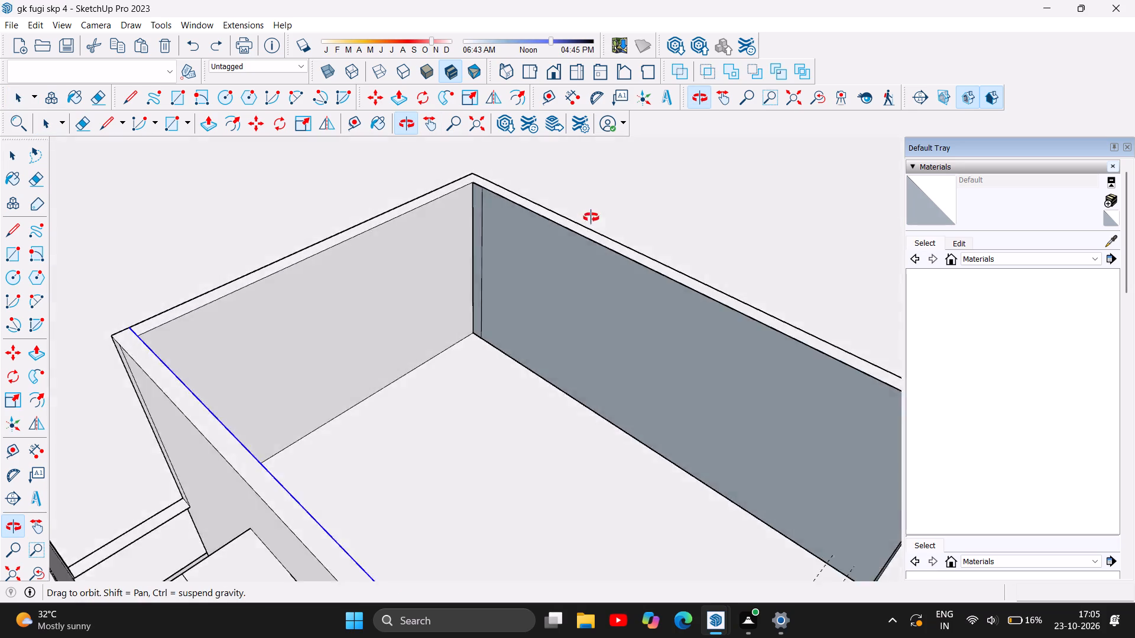
drag(591, 217, 659, 317)
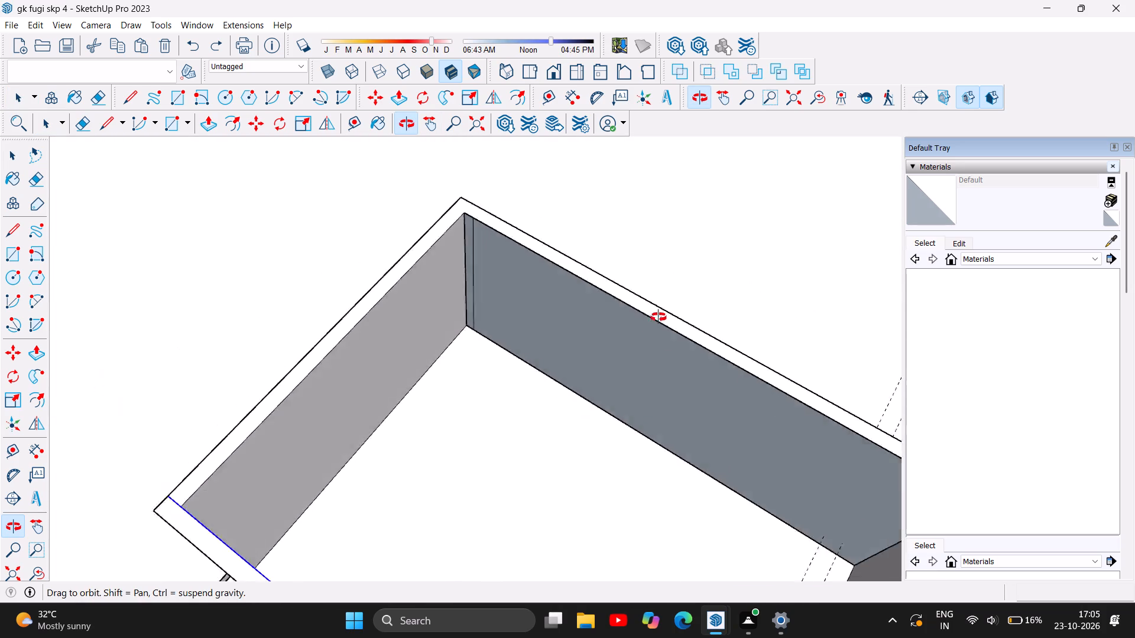
drag(659, 317, 706, 258)
scroll(507, 323, down, 5)
scroll(659, 359, up, 2)
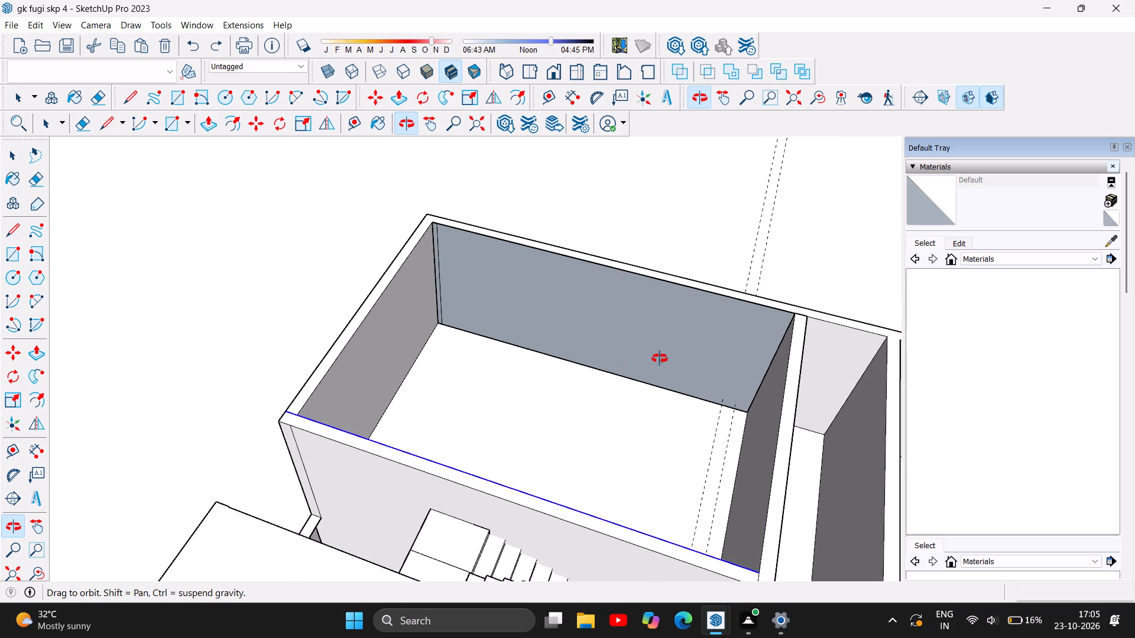
scroll(660, 359, up, 1)
drag(651, 373, 673, 418)
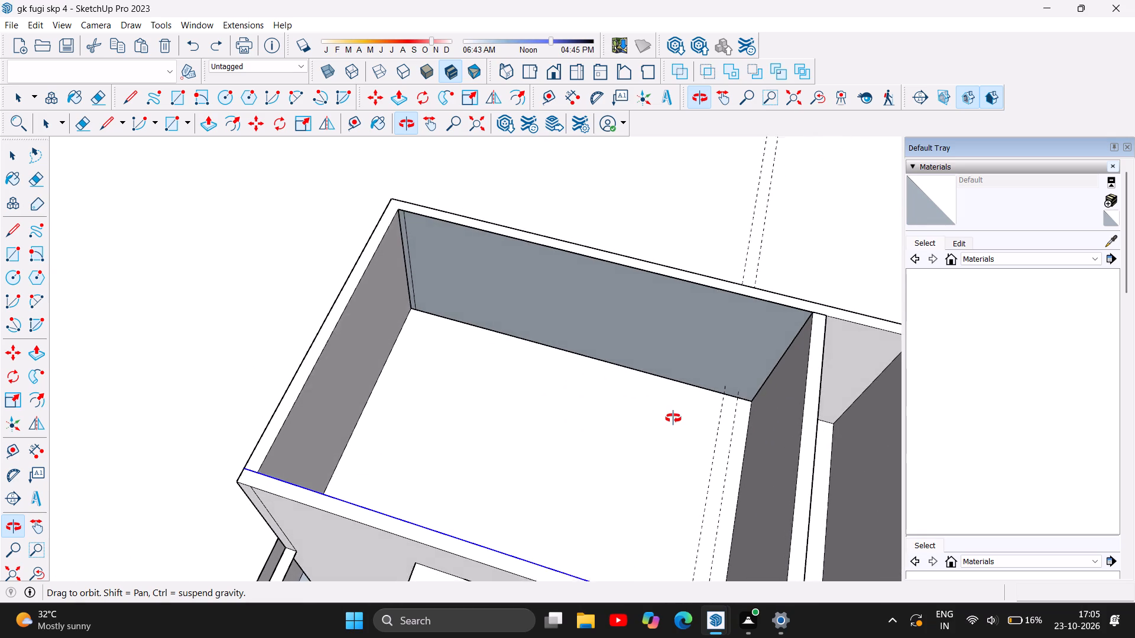
drag(673, 418, 673, 418)
click(182, 100)
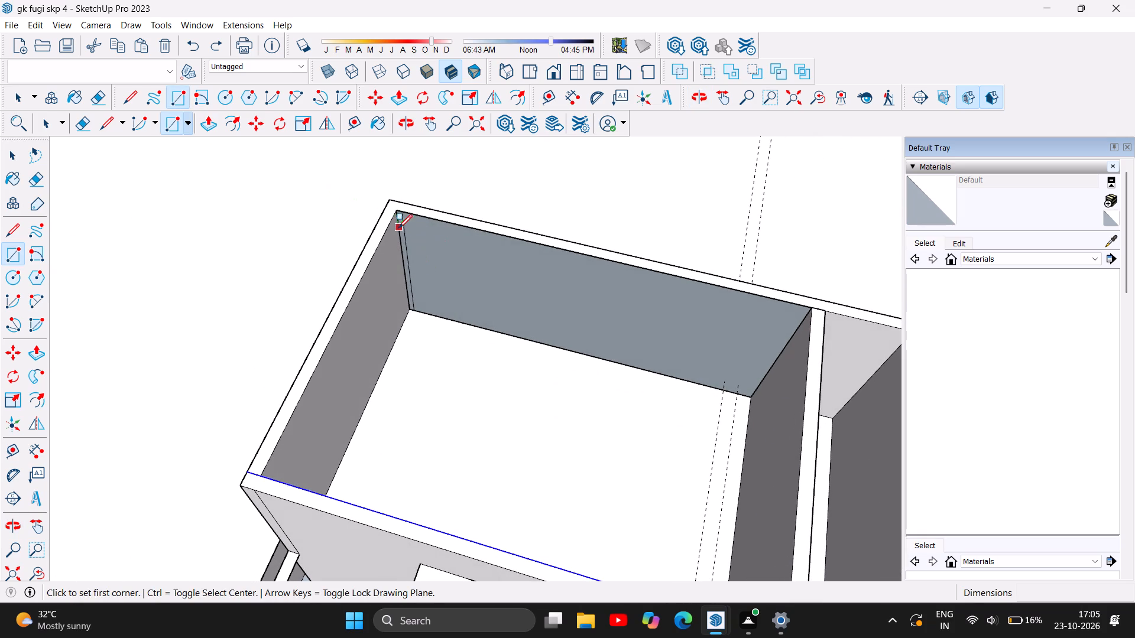
click(395, 213)
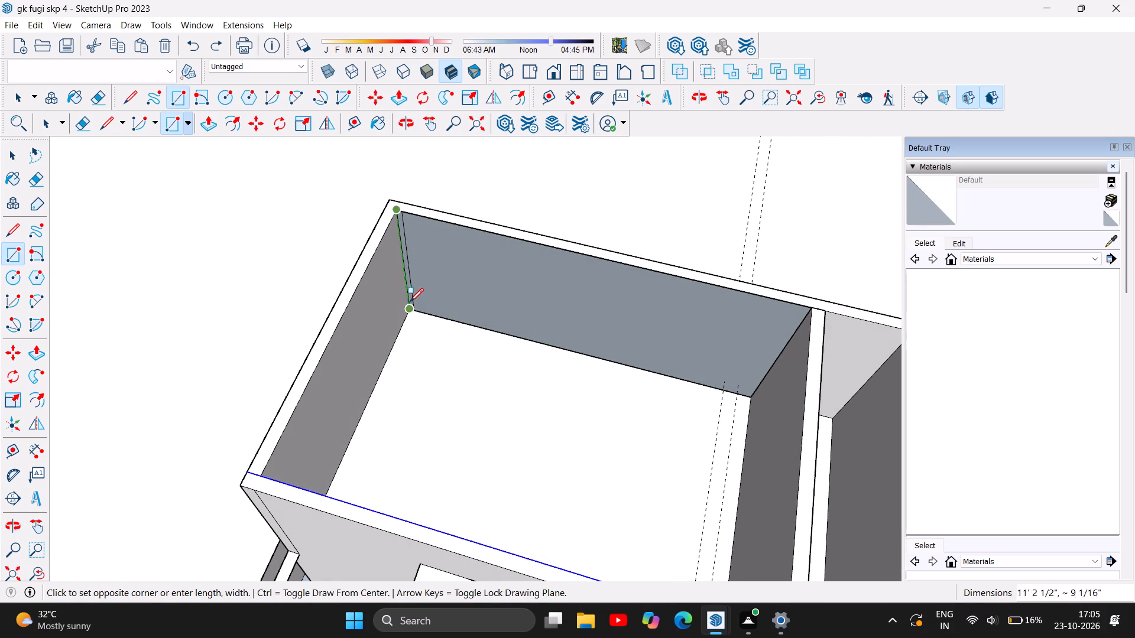
click(410, 313)
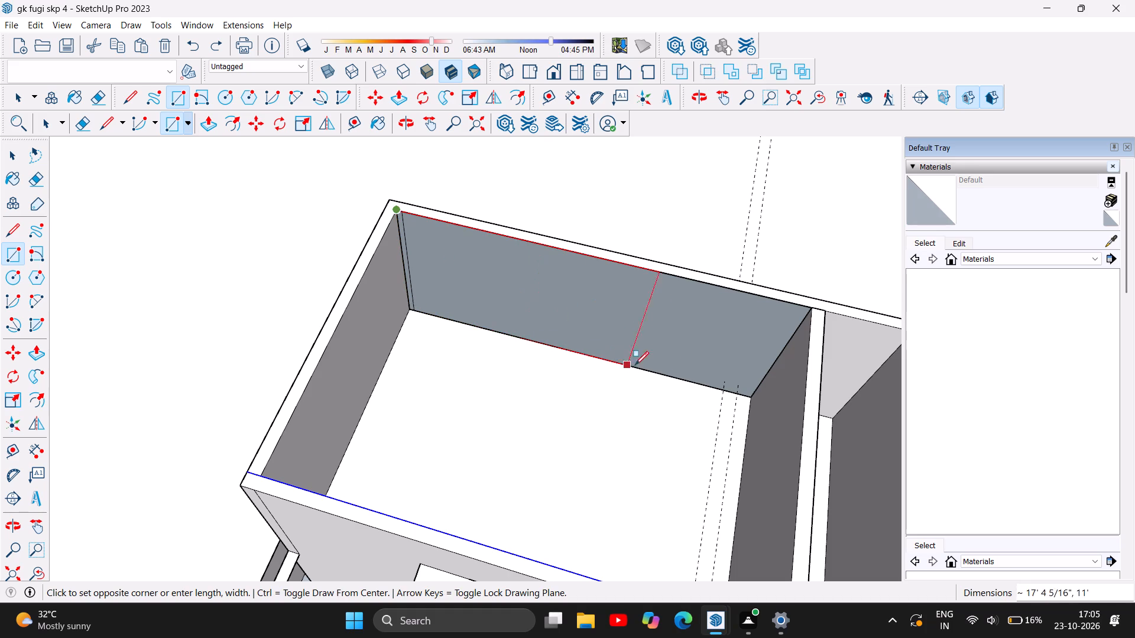
click(753, 402)
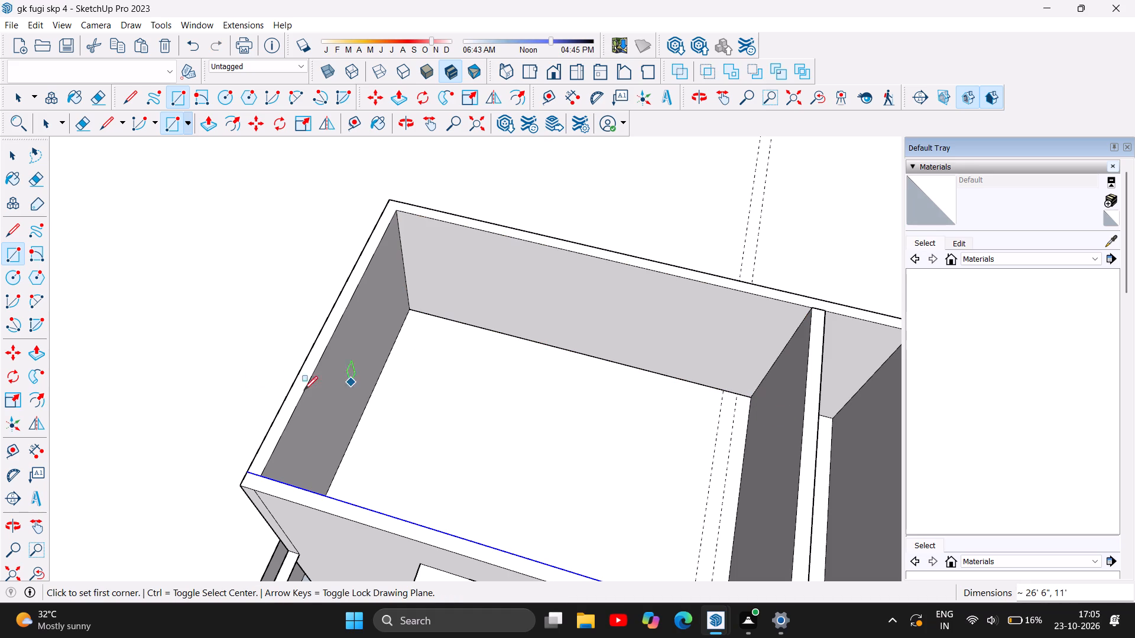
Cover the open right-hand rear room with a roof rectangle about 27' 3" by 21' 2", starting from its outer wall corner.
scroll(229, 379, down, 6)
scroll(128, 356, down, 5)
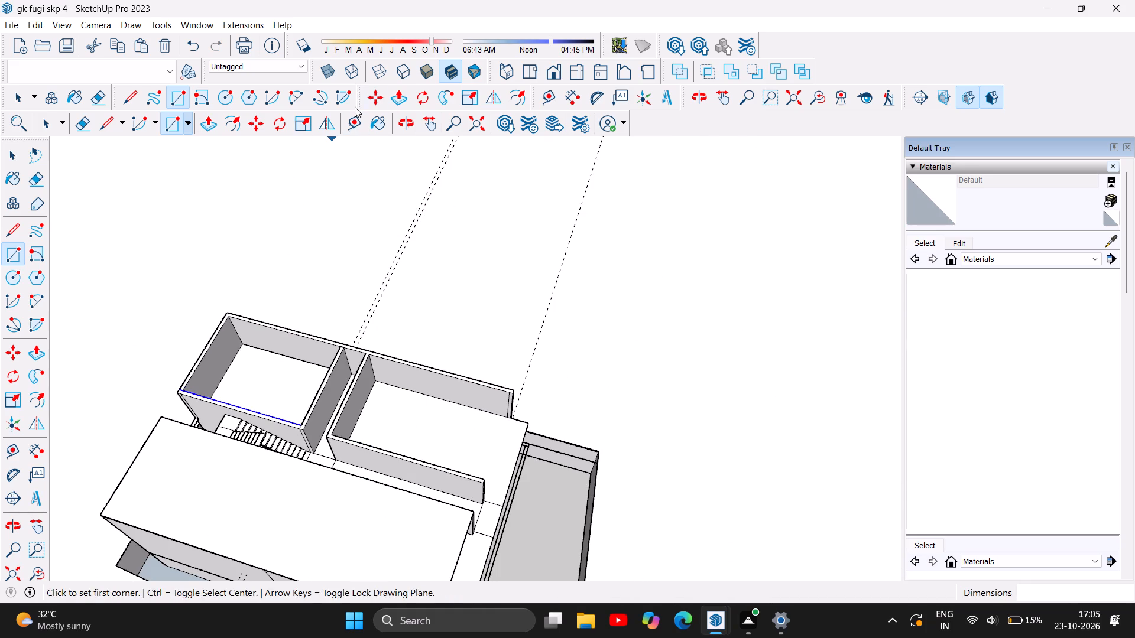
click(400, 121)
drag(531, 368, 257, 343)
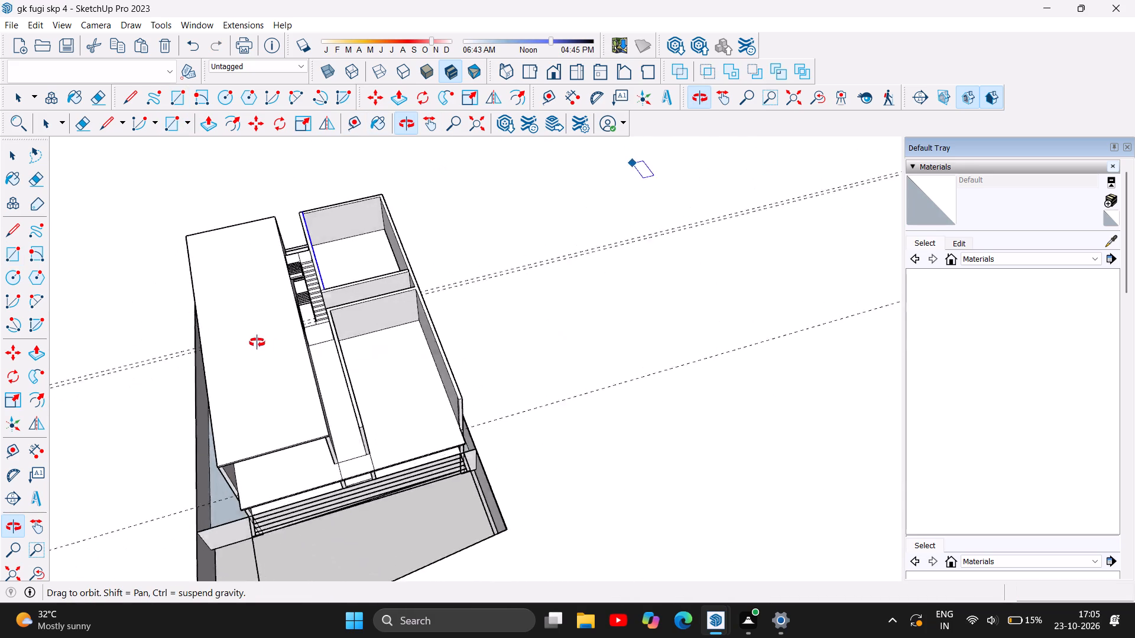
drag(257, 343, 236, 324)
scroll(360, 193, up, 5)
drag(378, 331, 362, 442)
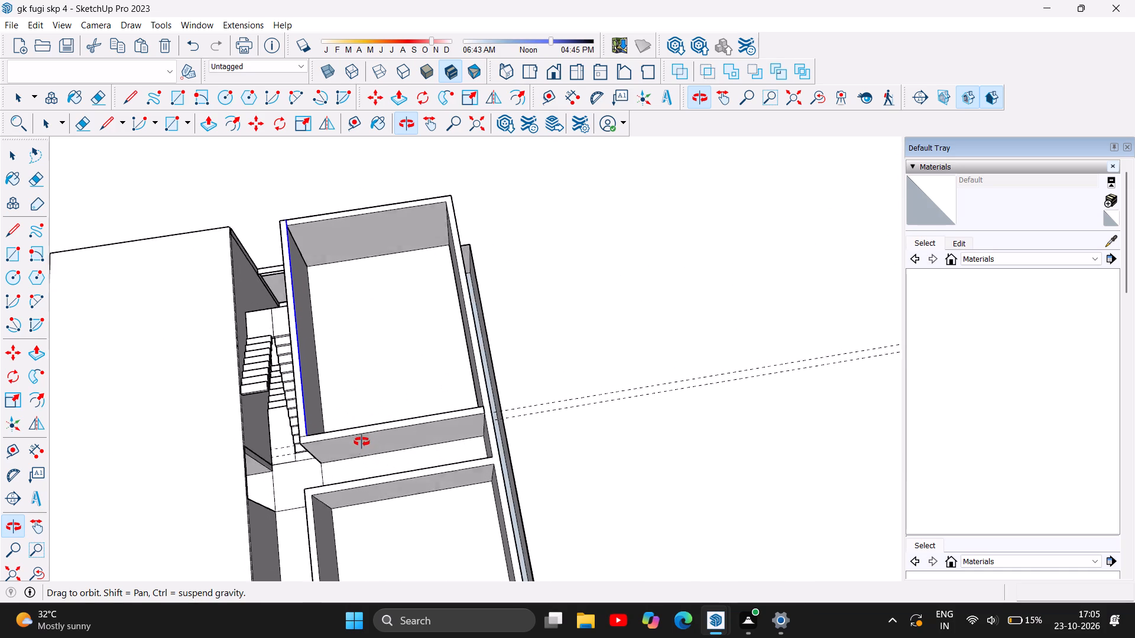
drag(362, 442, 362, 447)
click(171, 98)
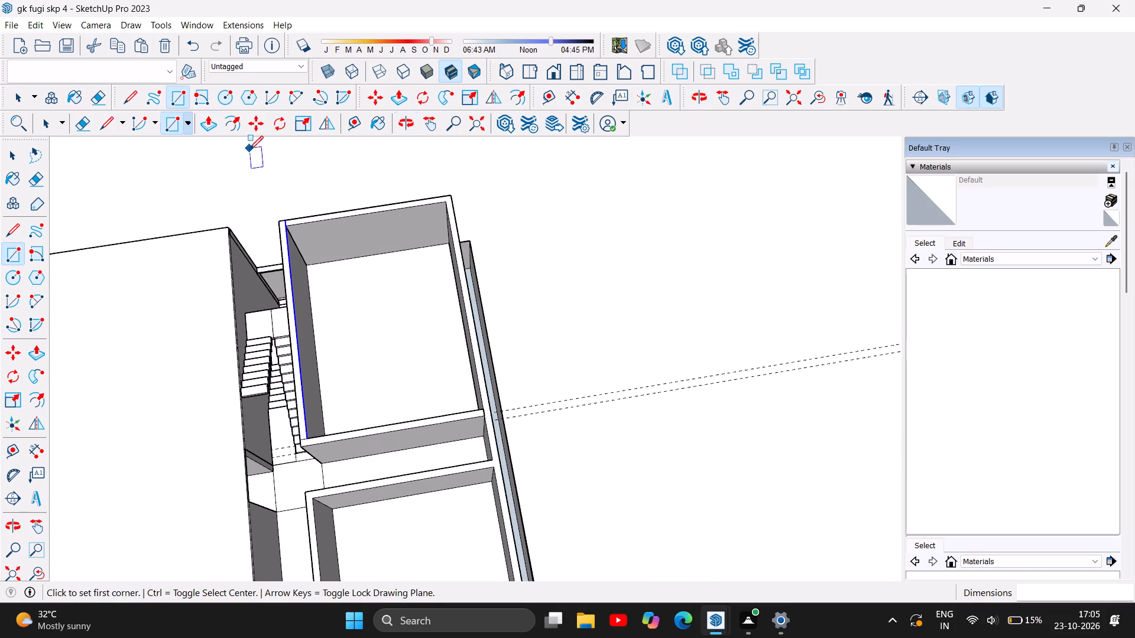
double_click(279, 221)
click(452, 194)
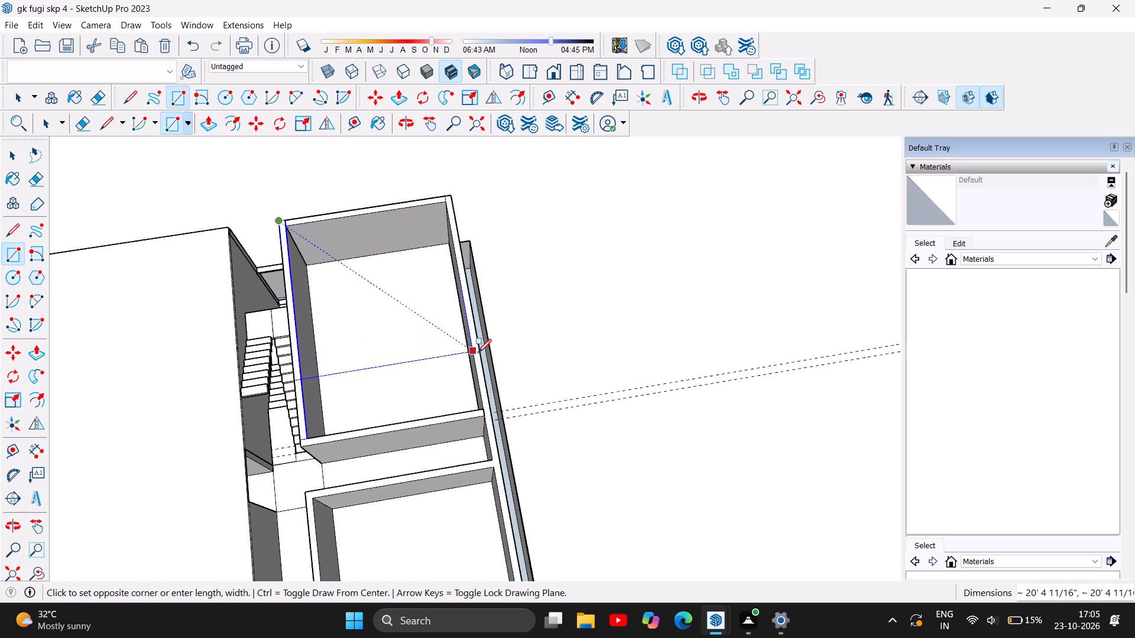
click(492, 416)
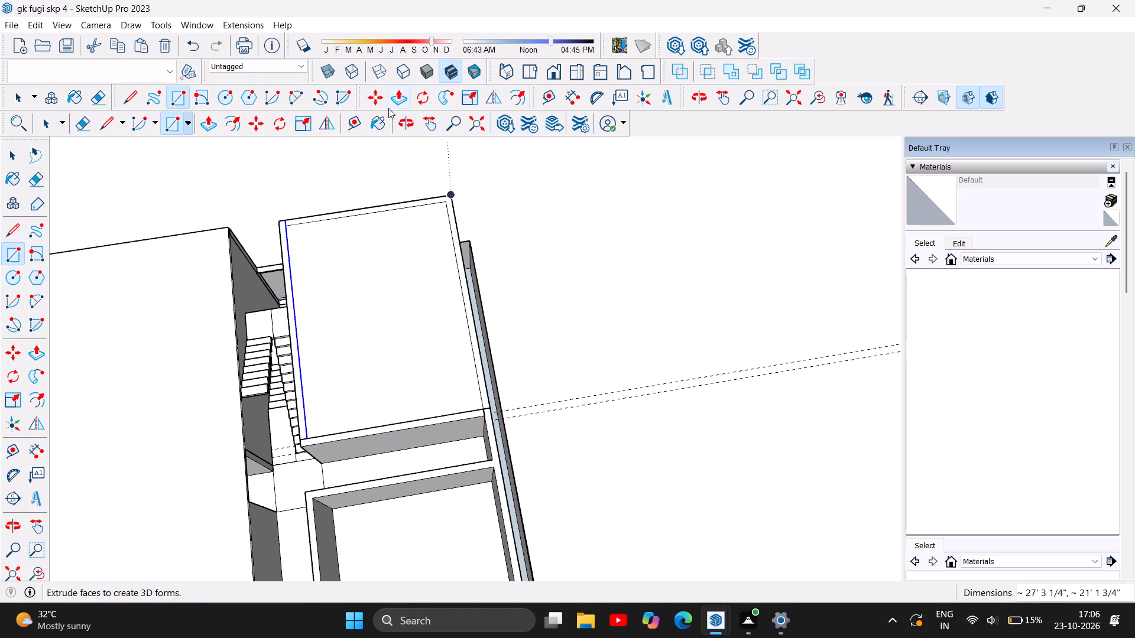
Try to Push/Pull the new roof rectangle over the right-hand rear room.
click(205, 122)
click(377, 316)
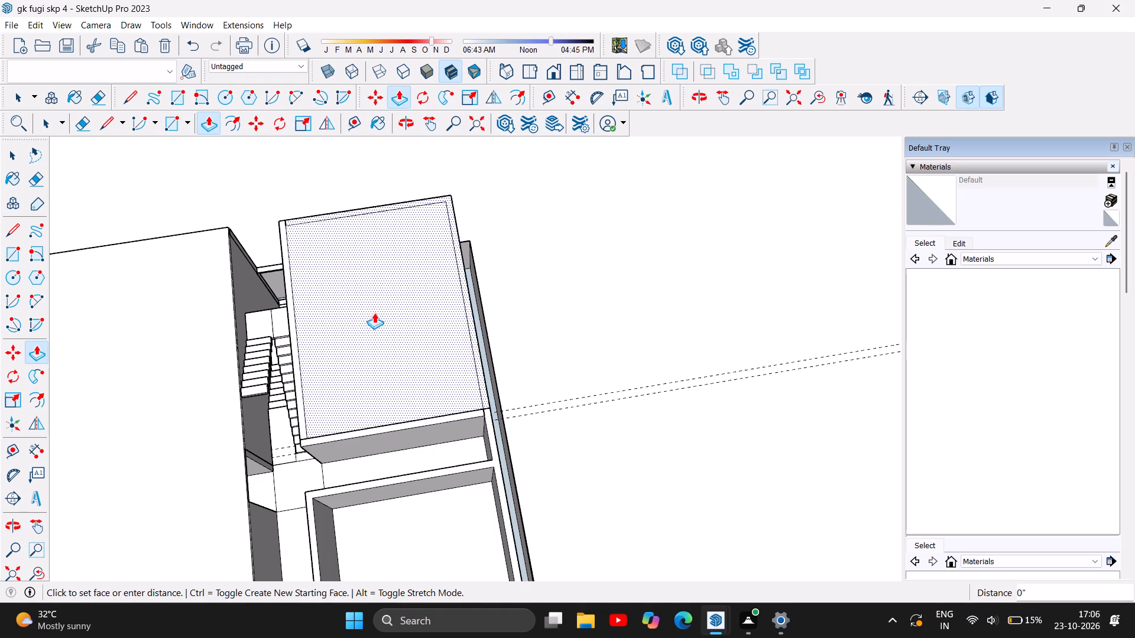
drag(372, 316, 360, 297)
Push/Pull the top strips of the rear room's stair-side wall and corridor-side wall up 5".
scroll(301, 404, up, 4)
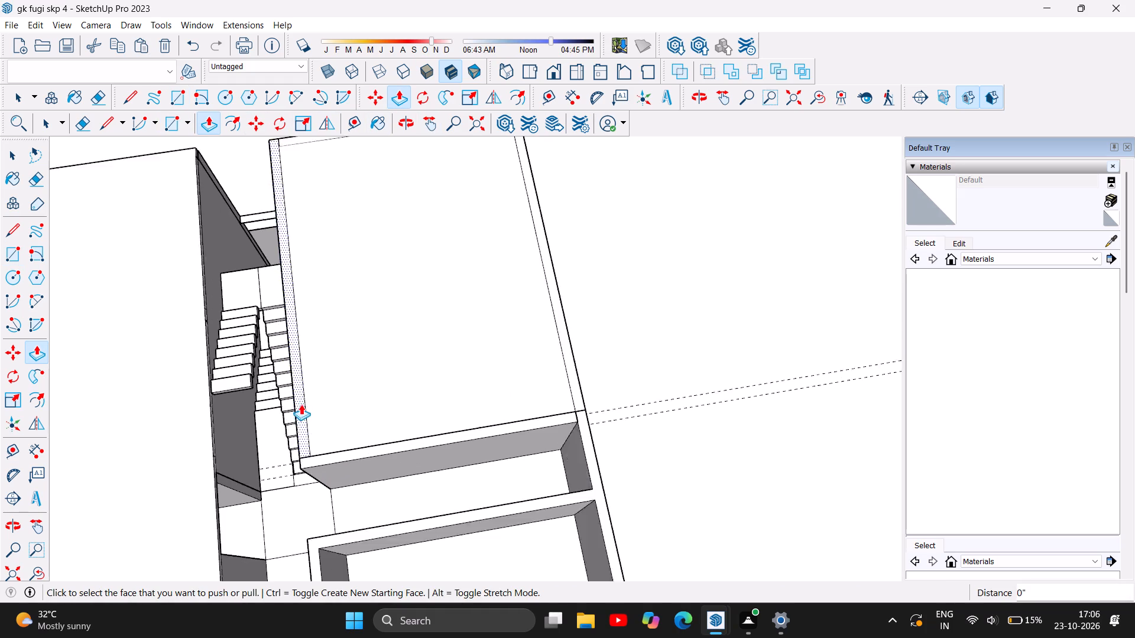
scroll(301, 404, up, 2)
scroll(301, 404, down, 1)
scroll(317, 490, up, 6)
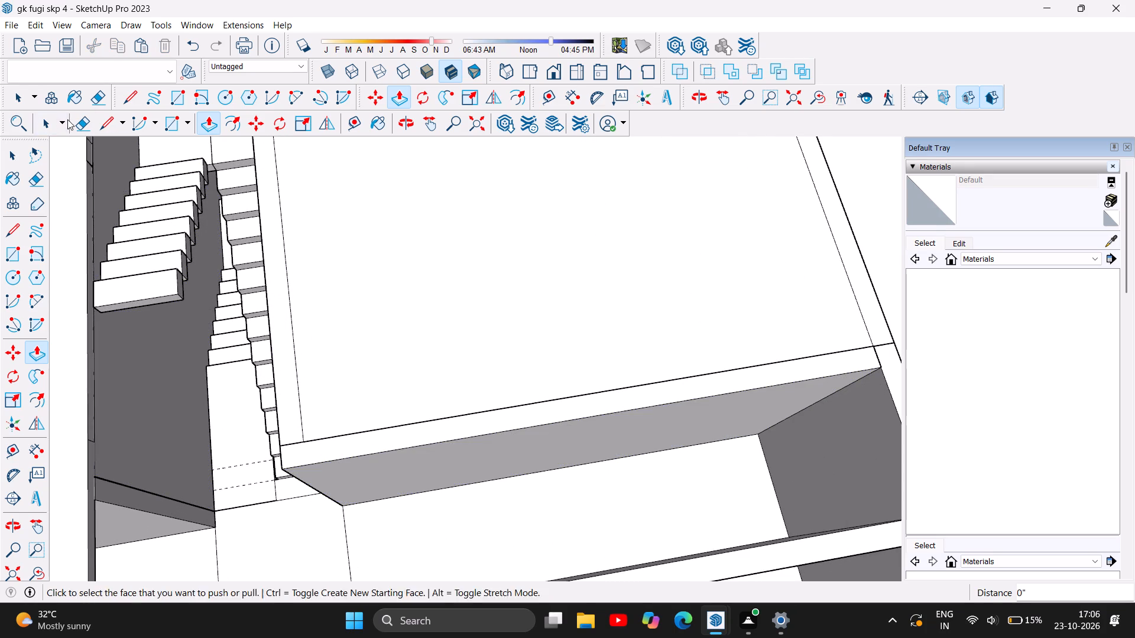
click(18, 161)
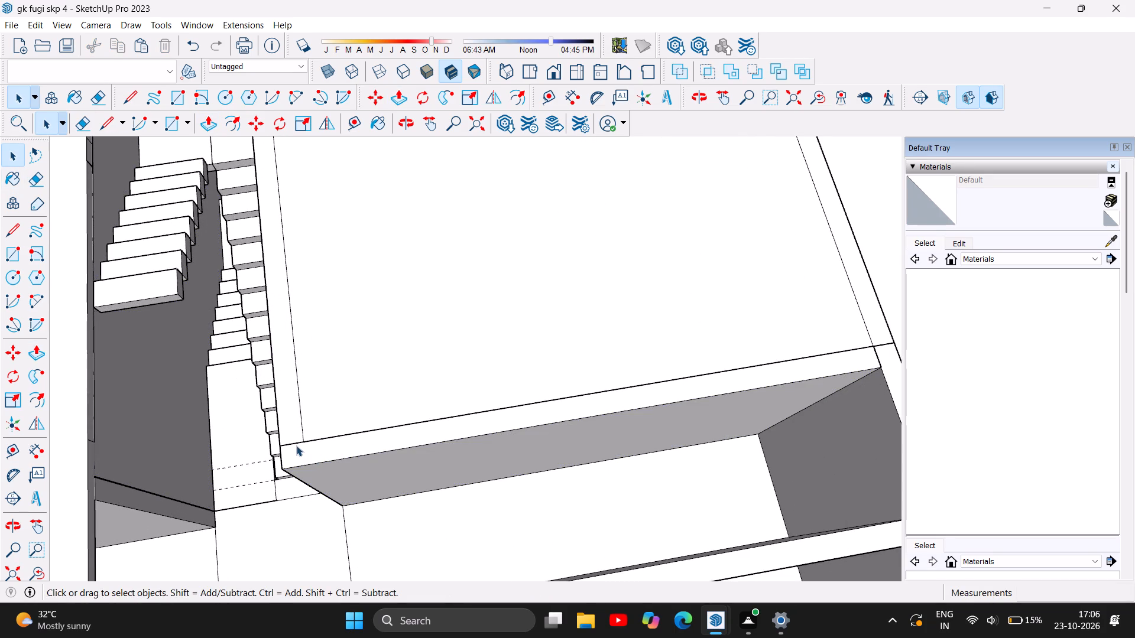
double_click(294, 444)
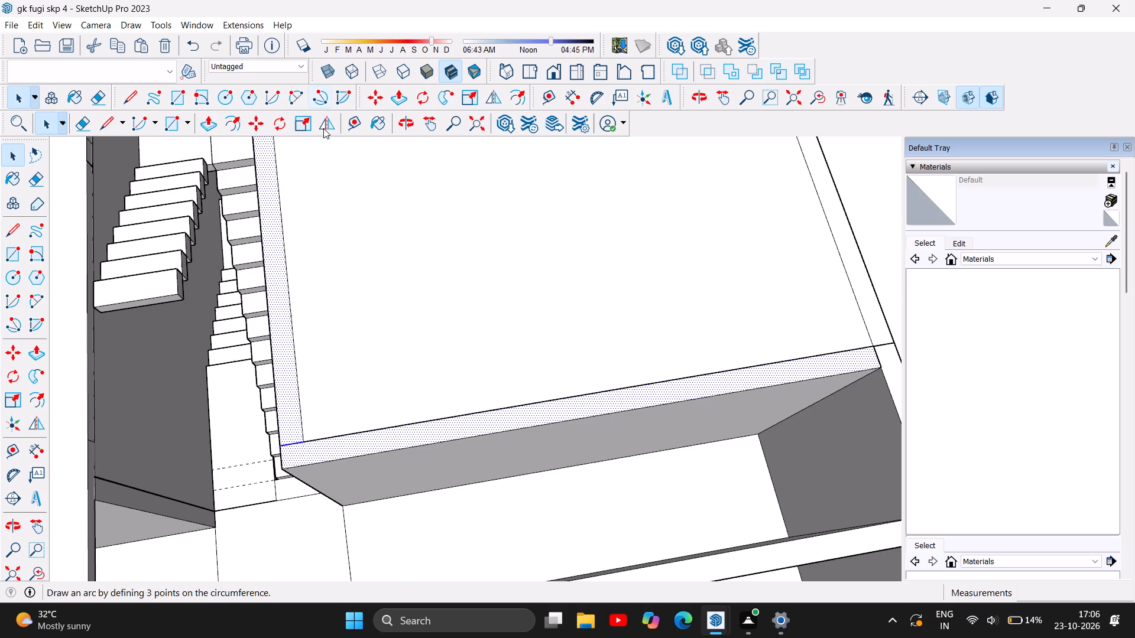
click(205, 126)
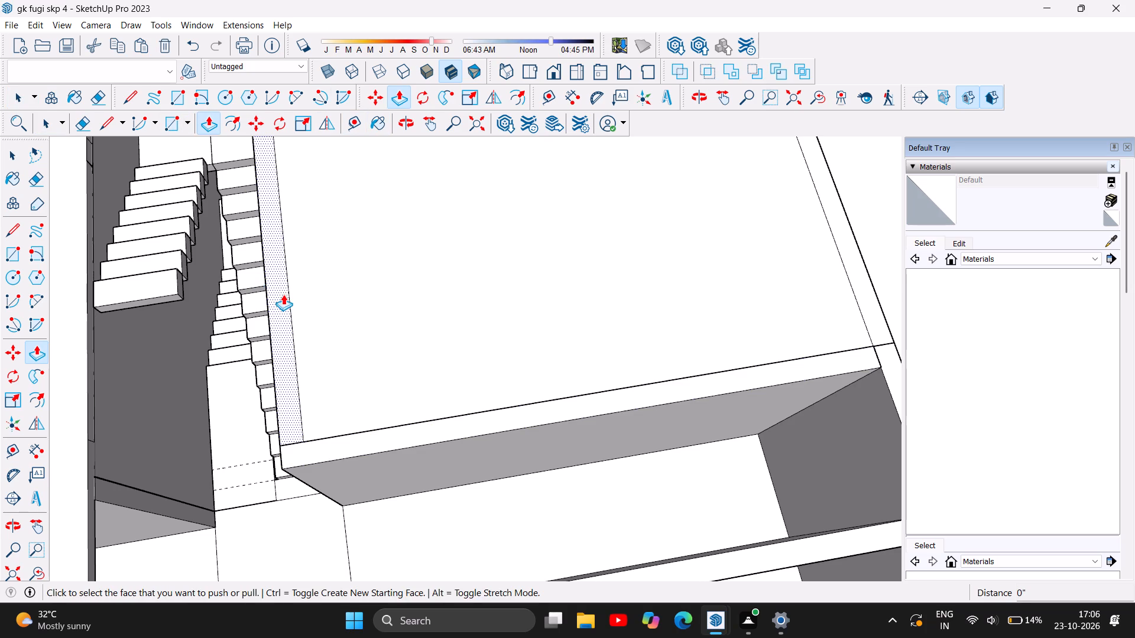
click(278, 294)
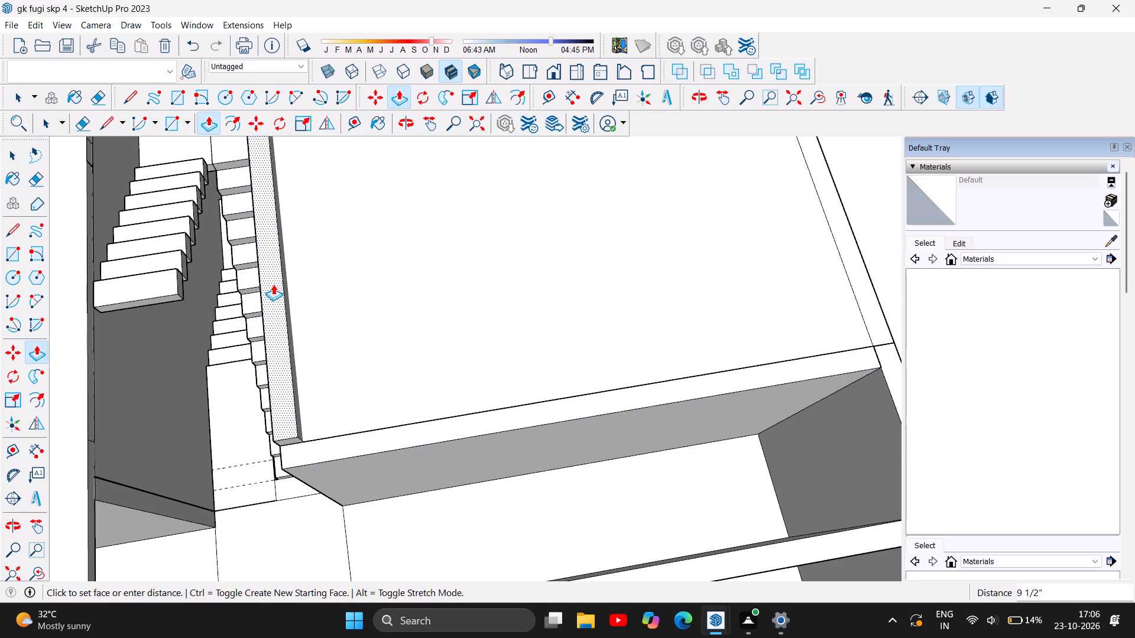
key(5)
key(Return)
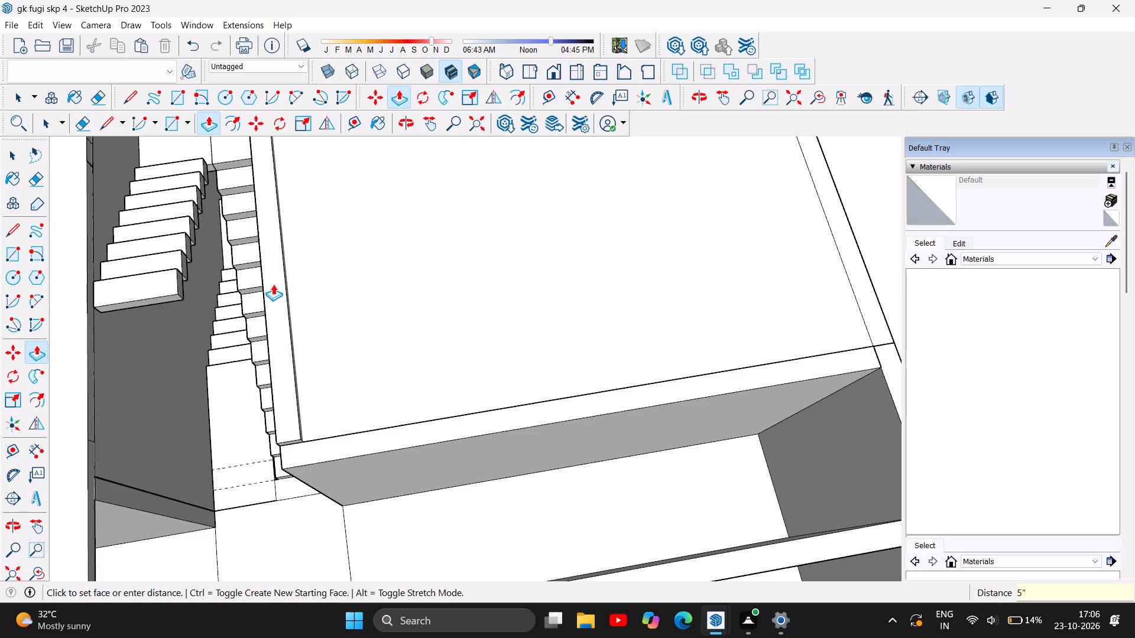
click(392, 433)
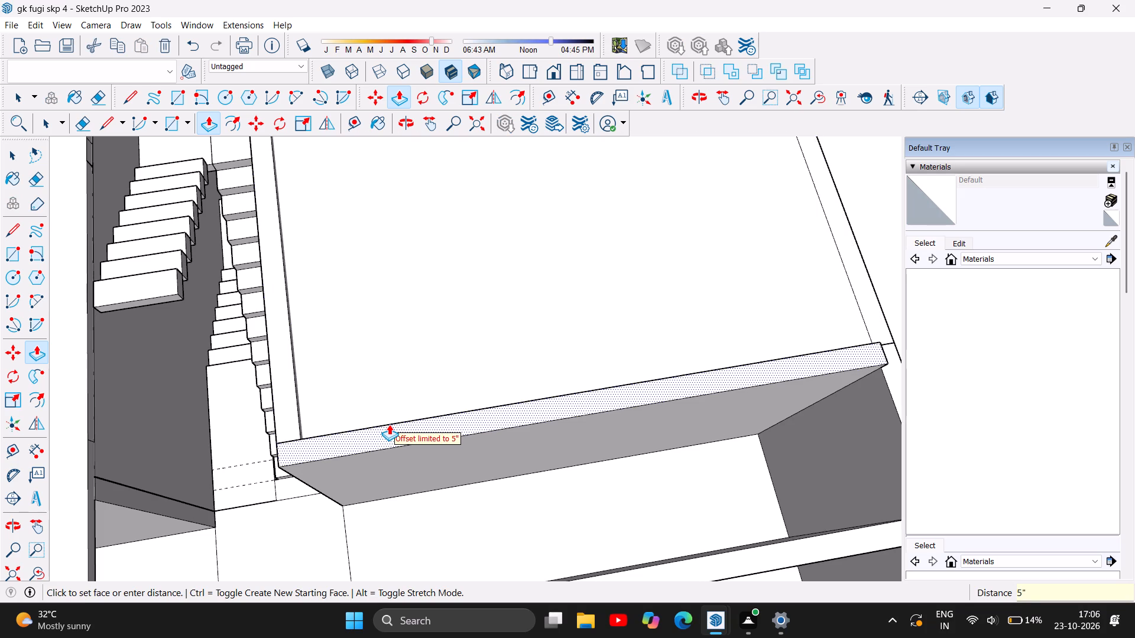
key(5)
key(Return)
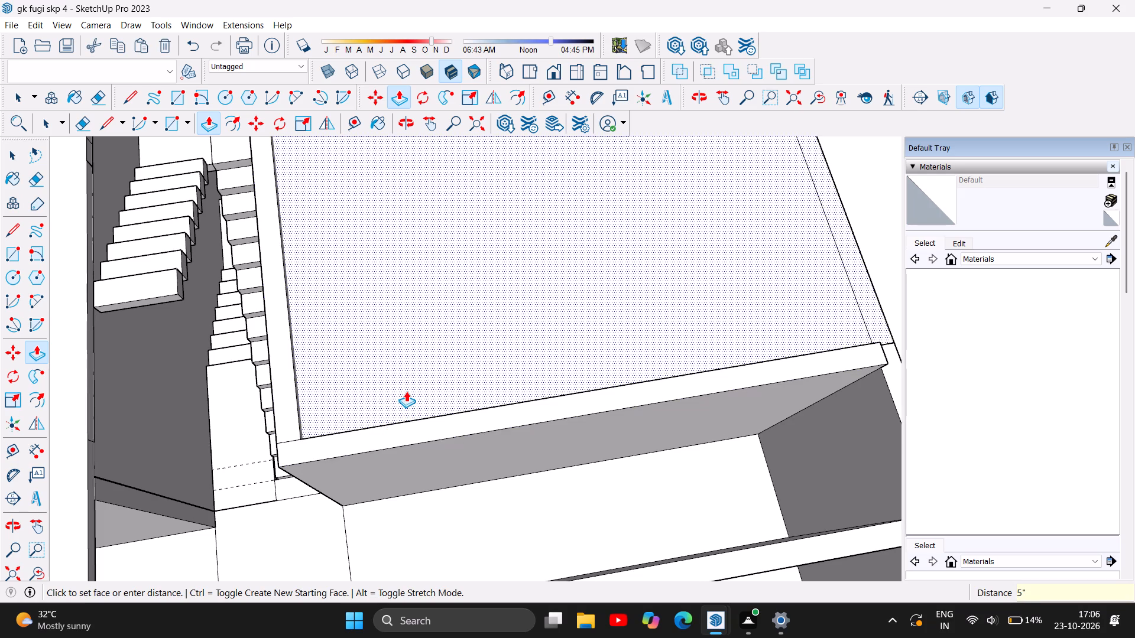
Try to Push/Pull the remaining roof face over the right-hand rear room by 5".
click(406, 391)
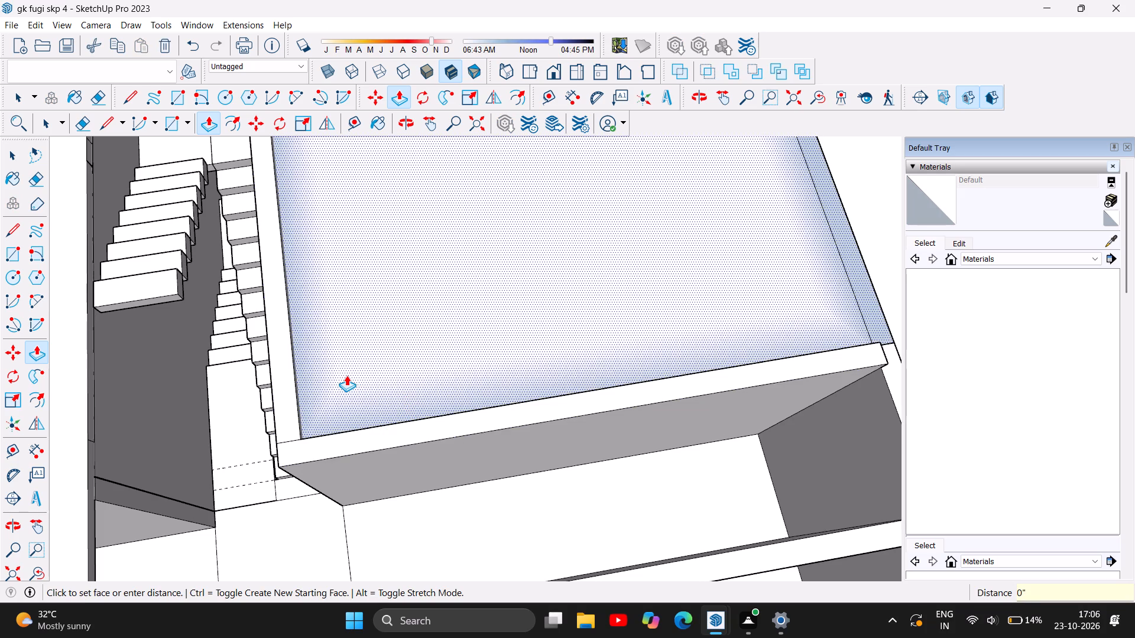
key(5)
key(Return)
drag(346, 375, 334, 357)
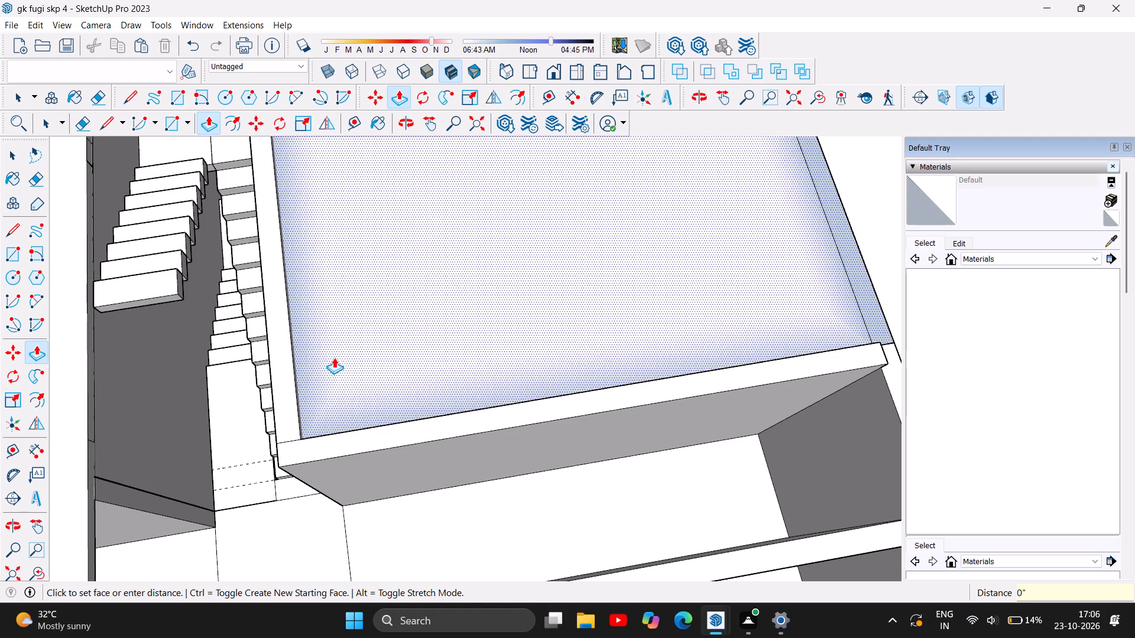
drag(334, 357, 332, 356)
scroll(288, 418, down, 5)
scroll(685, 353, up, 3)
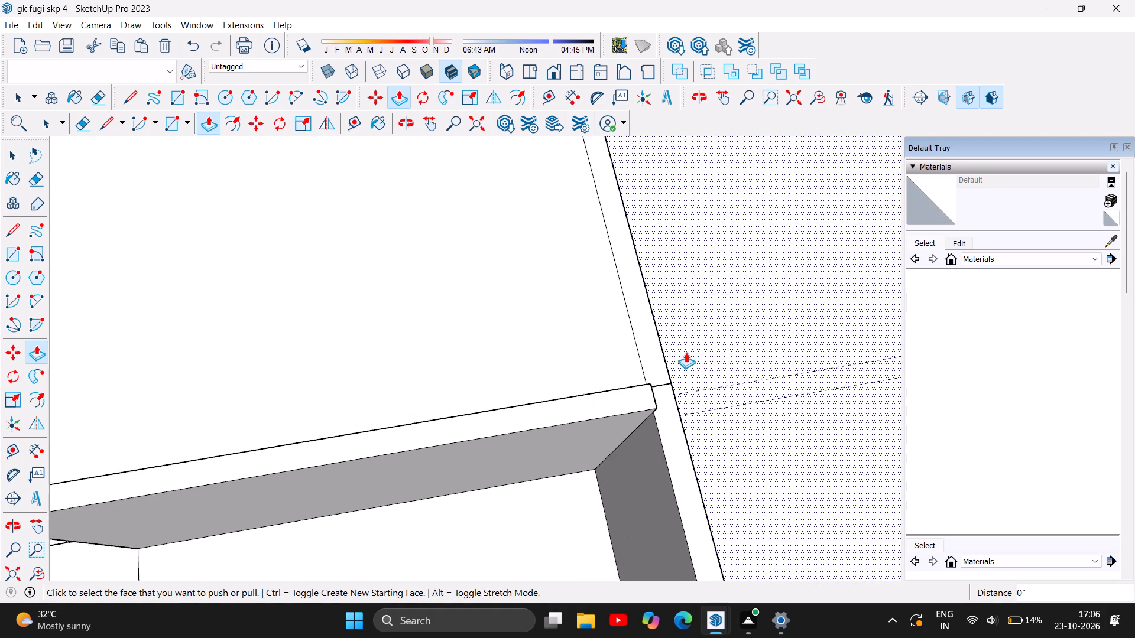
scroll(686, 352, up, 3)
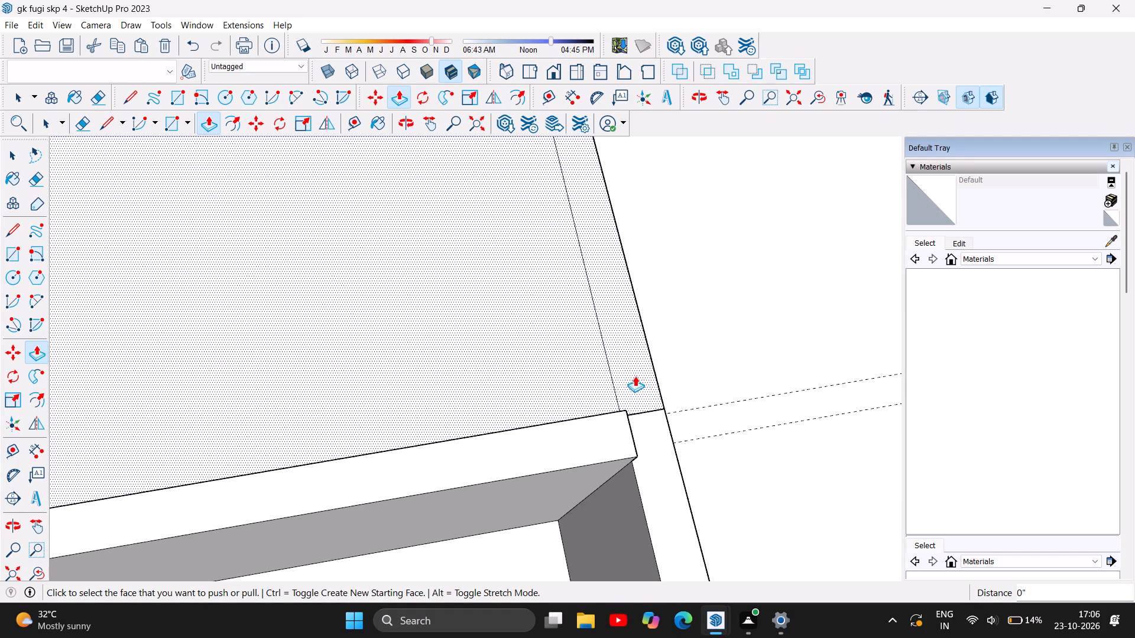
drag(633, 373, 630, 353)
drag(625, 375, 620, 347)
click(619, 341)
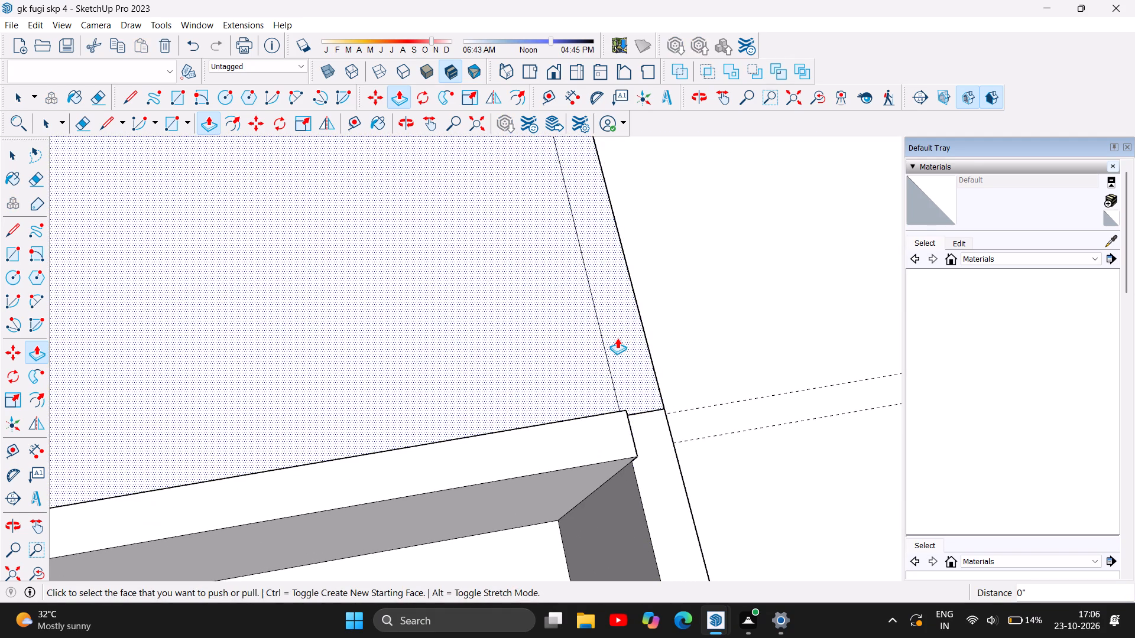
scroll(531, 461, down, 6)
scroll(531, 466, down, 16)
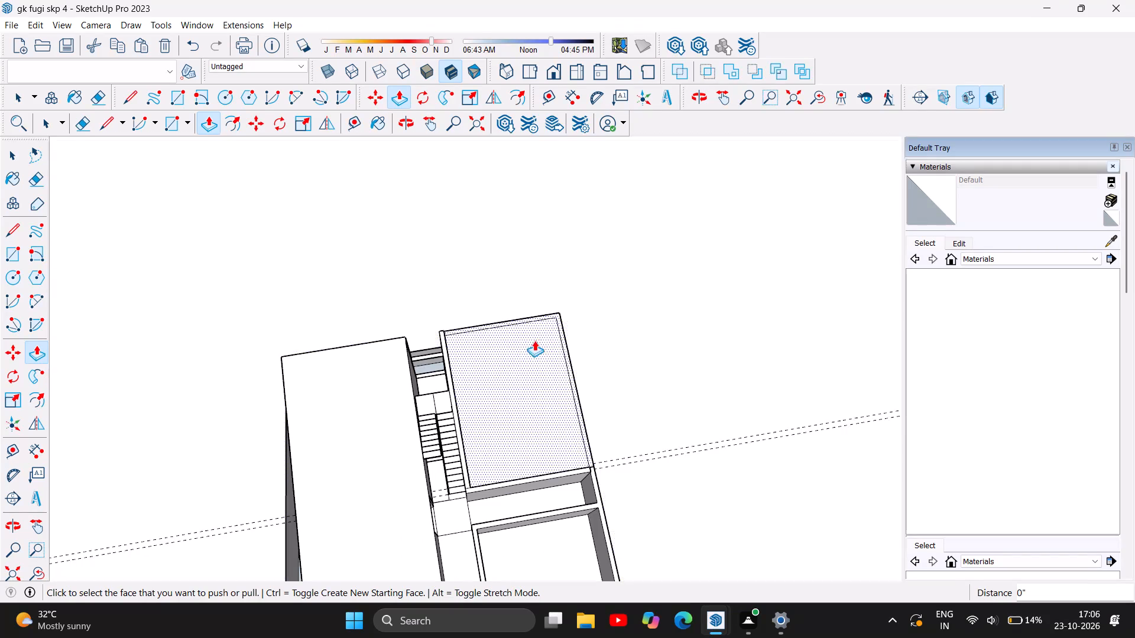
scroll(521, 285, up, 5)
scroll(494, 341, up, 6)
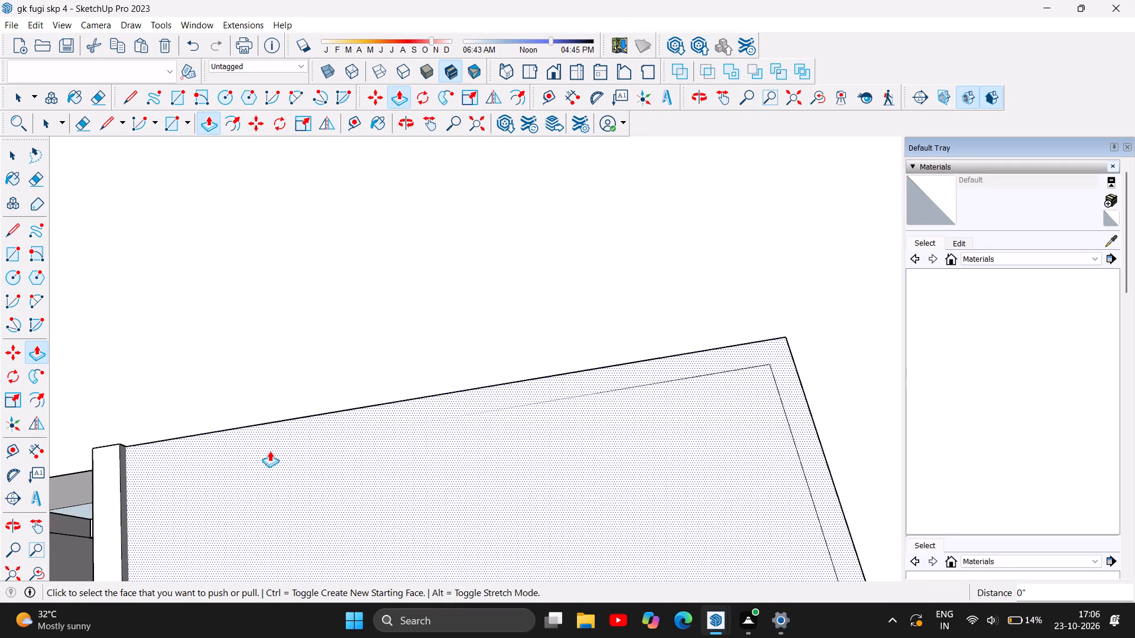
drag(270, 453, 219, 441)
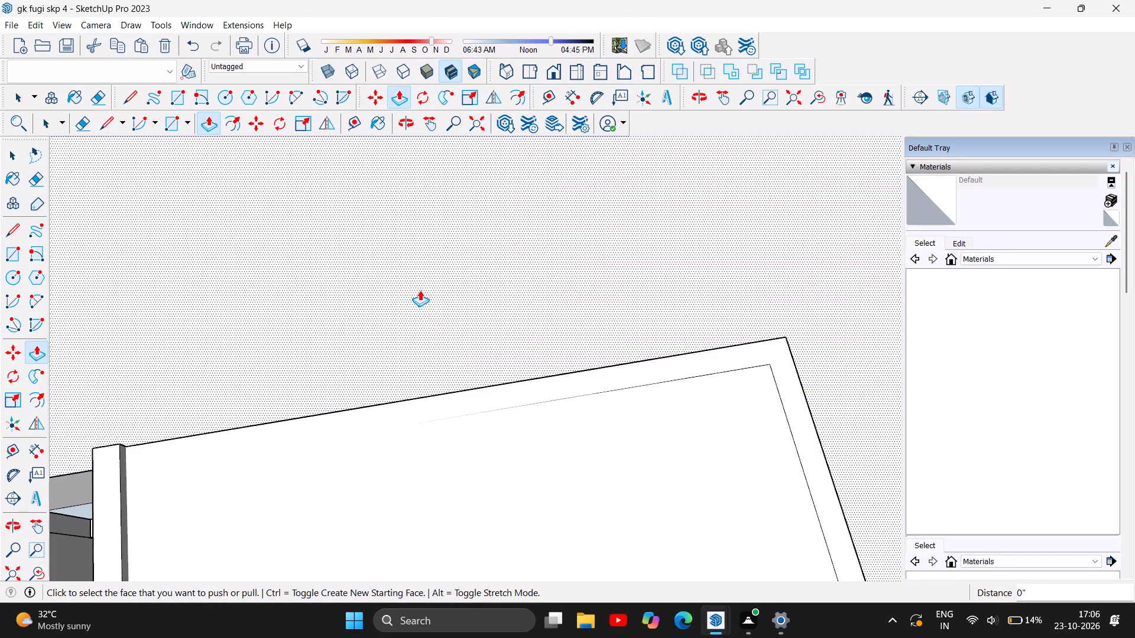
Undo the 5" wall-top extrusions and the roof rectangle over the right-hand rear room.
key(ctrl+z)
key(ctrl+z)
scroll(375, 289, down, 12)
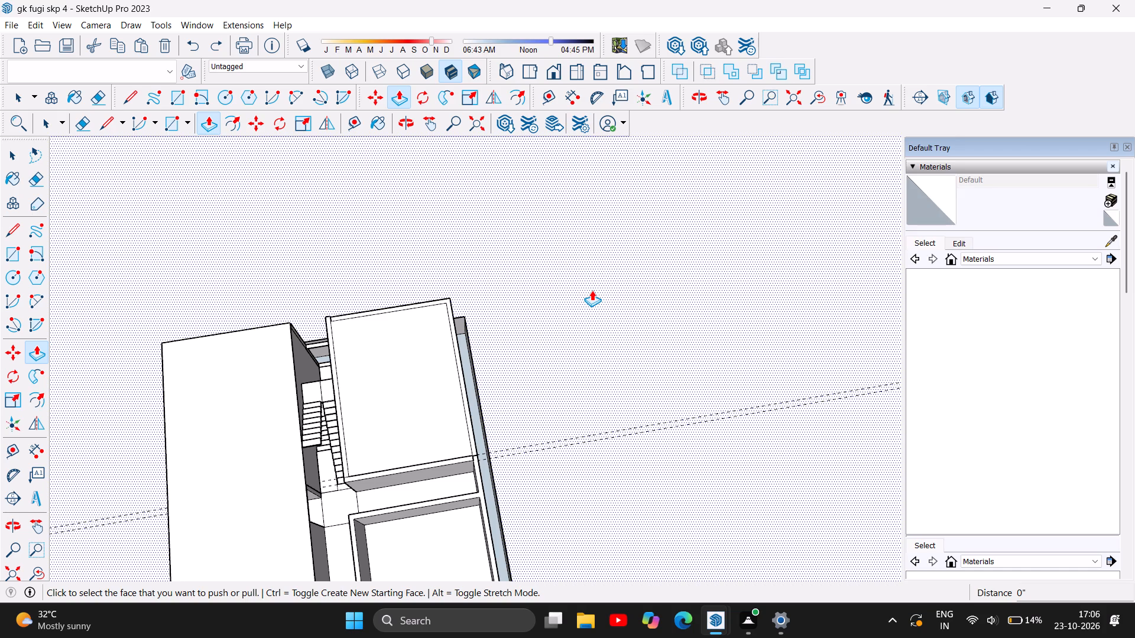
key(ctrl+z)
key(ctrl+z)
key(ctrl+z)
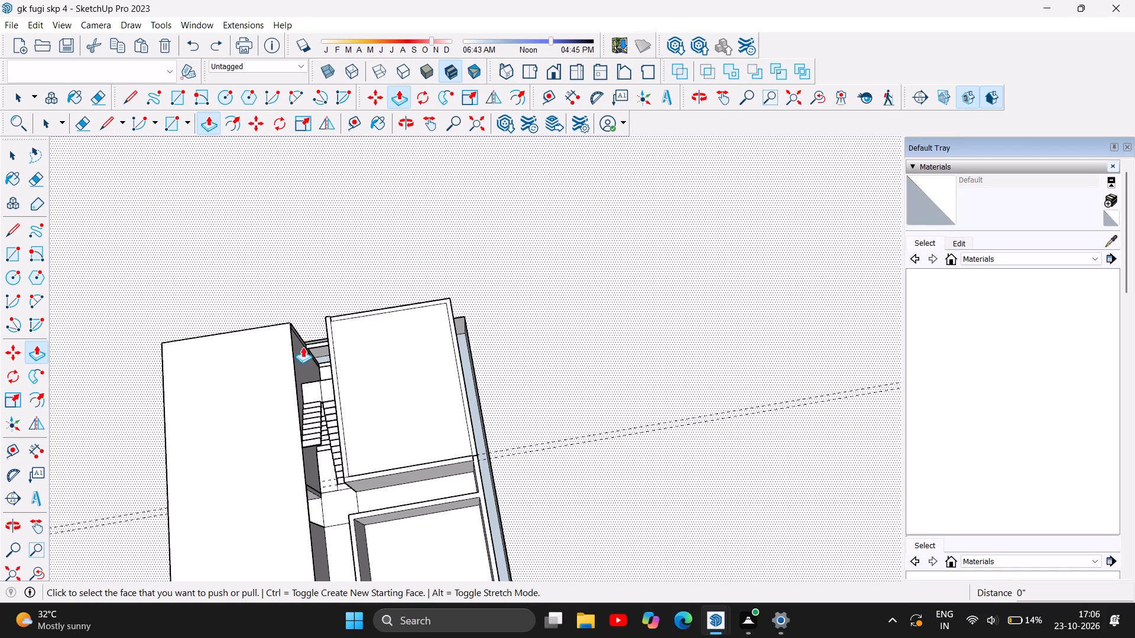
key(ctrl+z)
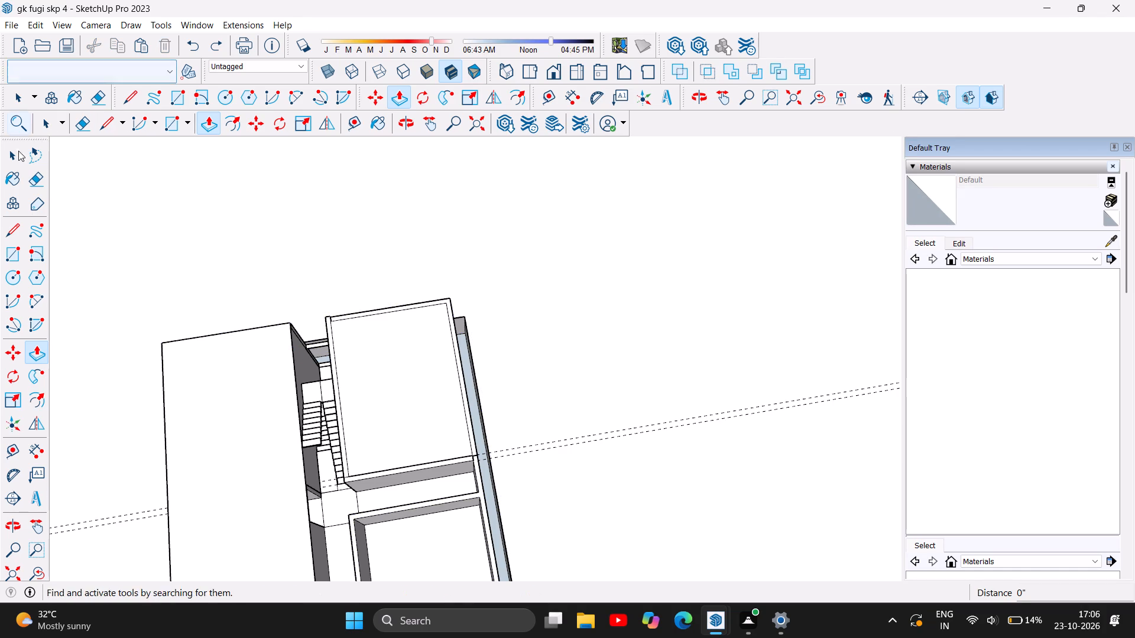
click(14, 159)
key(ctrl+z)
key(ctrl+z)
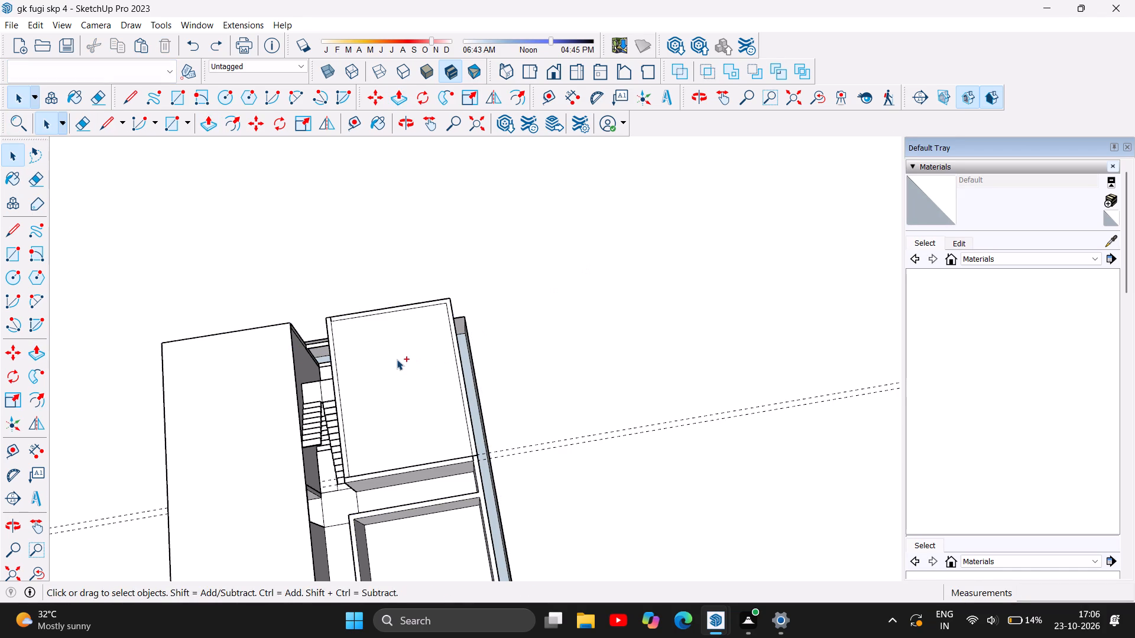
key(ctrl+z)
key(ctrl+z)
Examine the open wall tops of the right-hand rooms against the left block's finished roof slab from above and the side.
scroll(400, 379, down, 4)
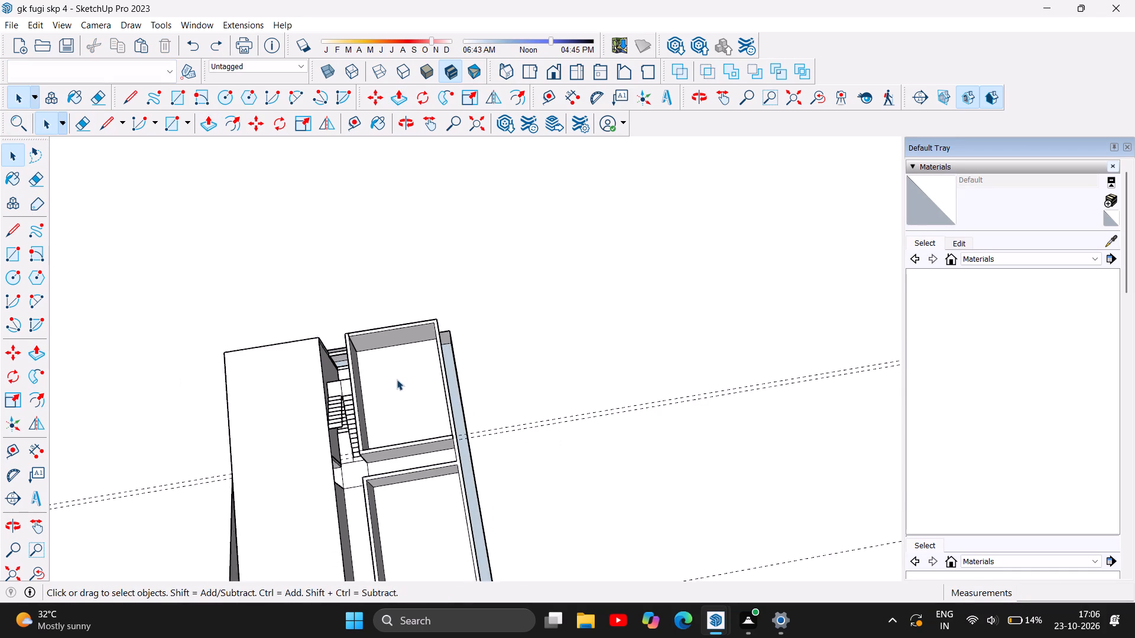
scroll(397, 379, down, 1)
scroll(434, 280, down, 6)
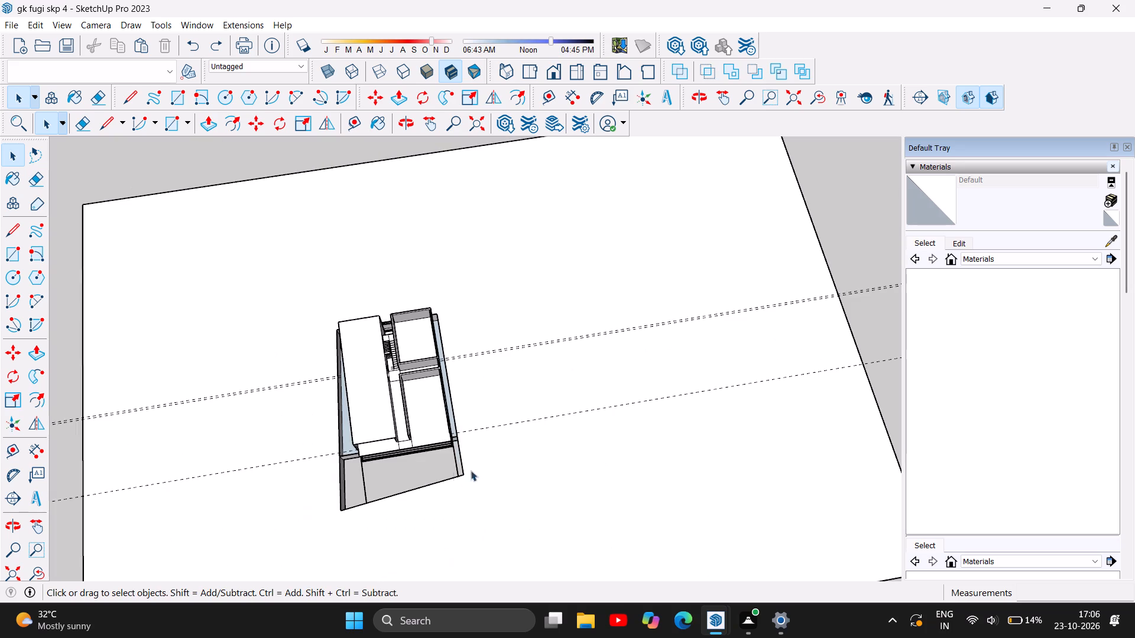
scroll(413, 455, up, 7)
click(456, 393)
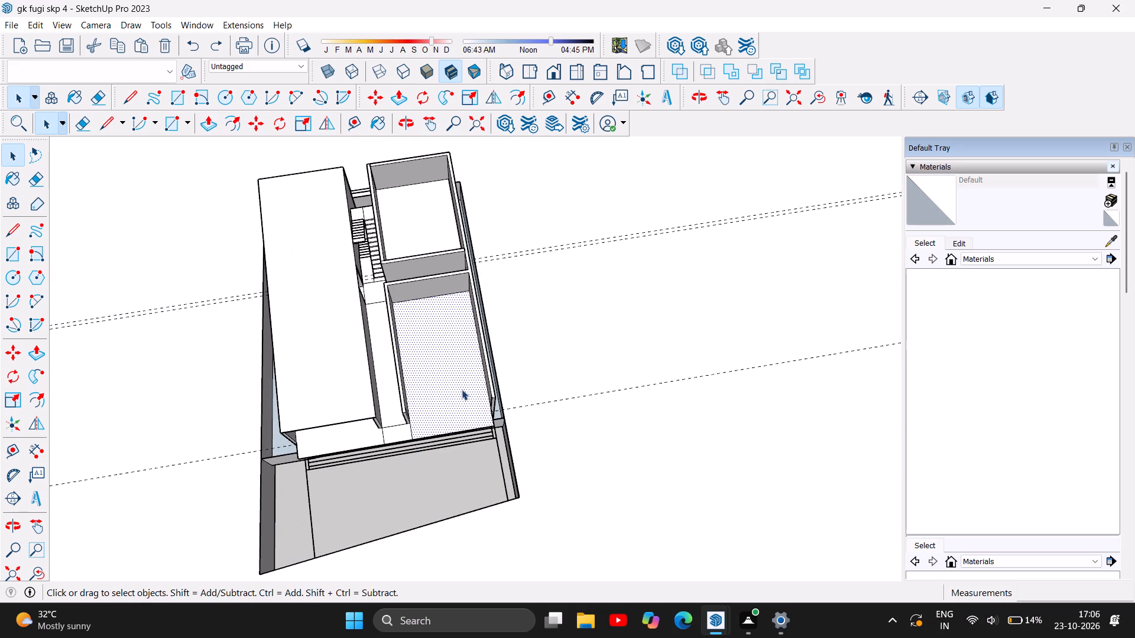
click(406, 122)
drag(703, 344, 246, 119)
scroll(646, 262, up, 4)
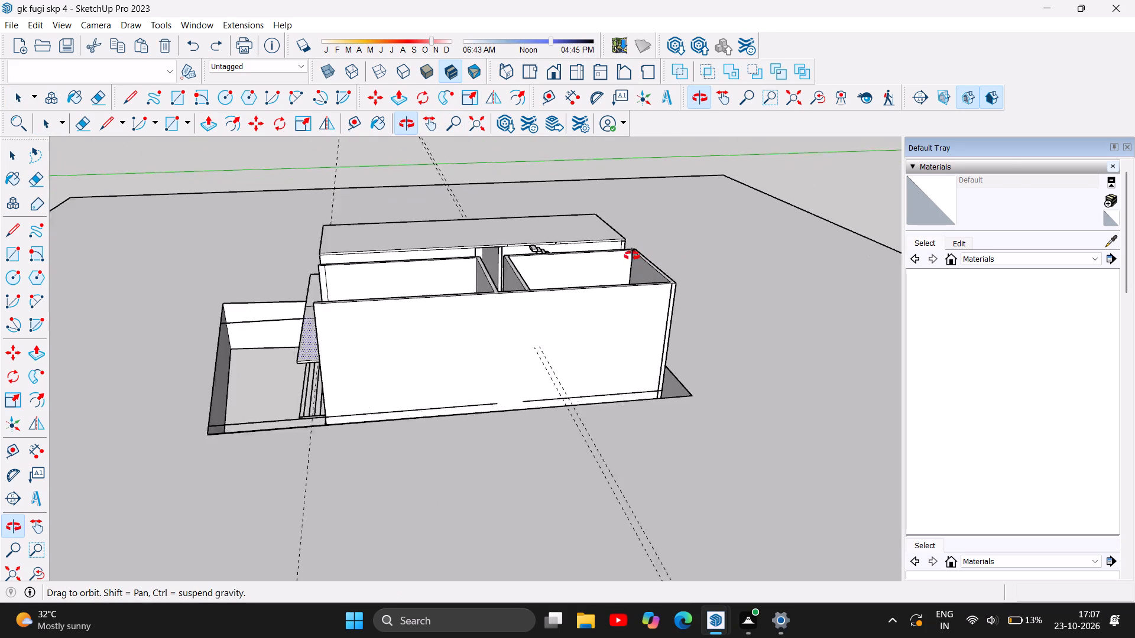
scroll(632, 256, up, 1)
scroll(537, 337, up, 4)
drag(456, 295, 410, 223)
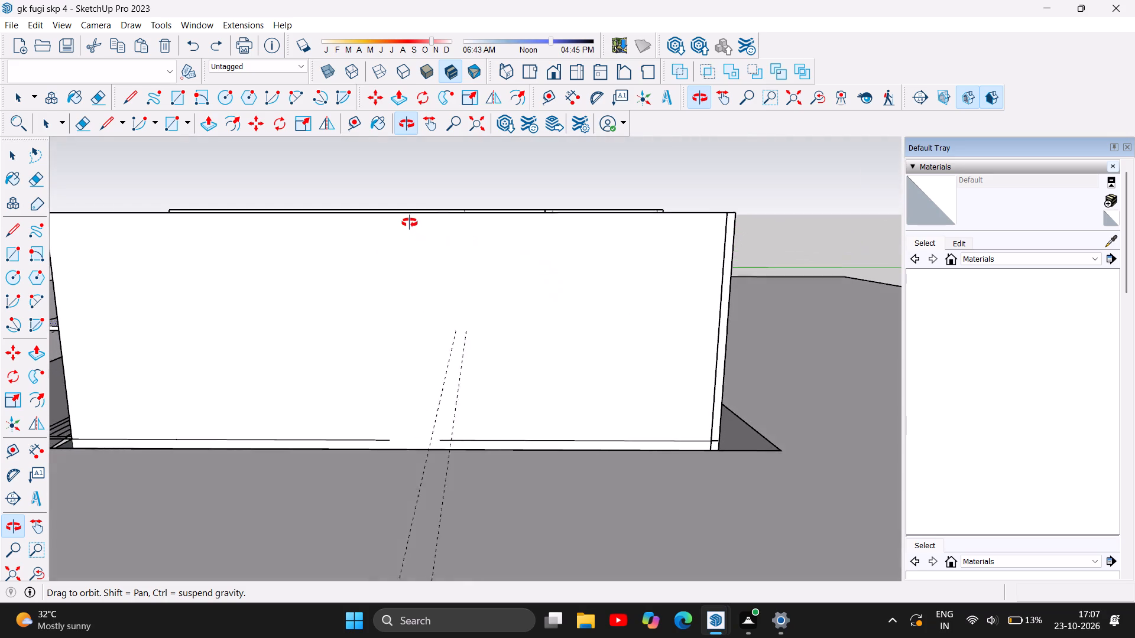
drag(410, 223, 403, 235)
scroll(387, 193, up, 2)
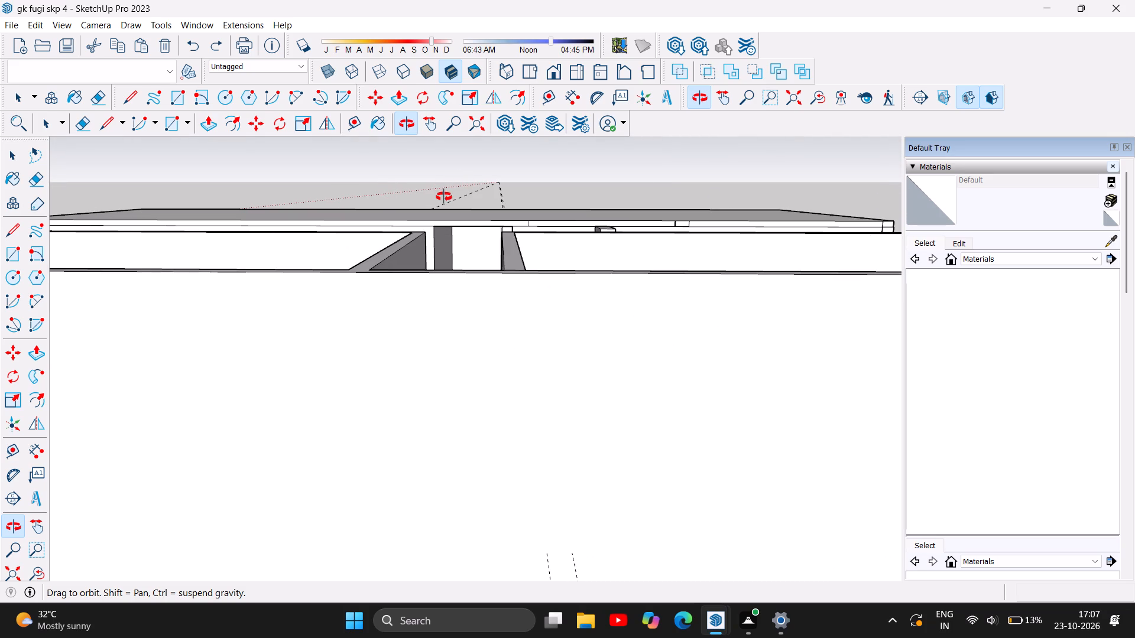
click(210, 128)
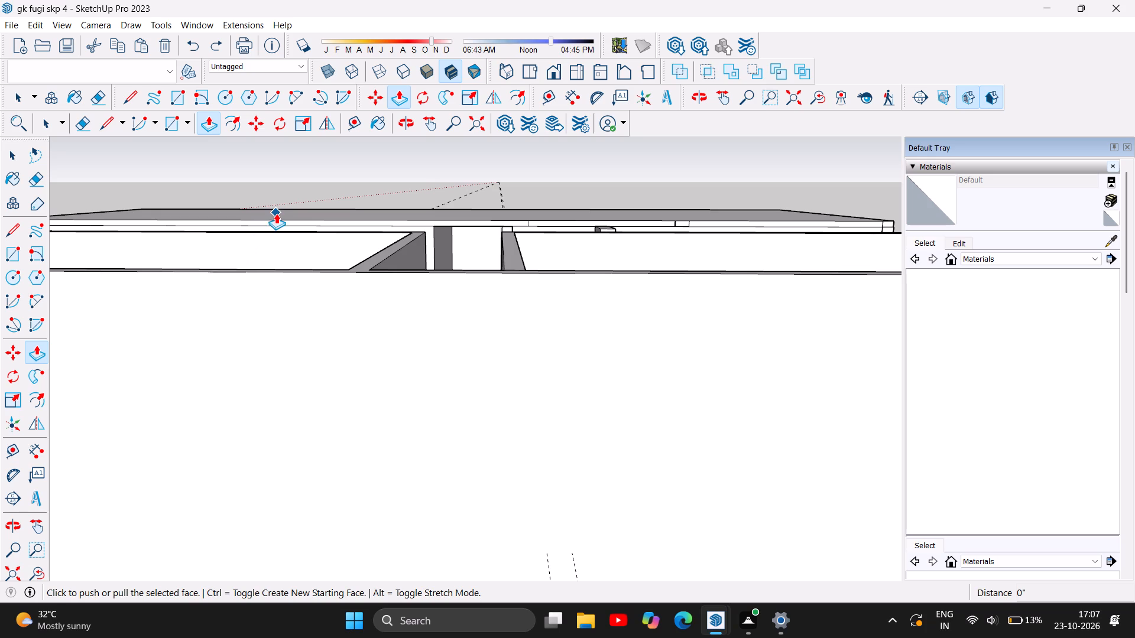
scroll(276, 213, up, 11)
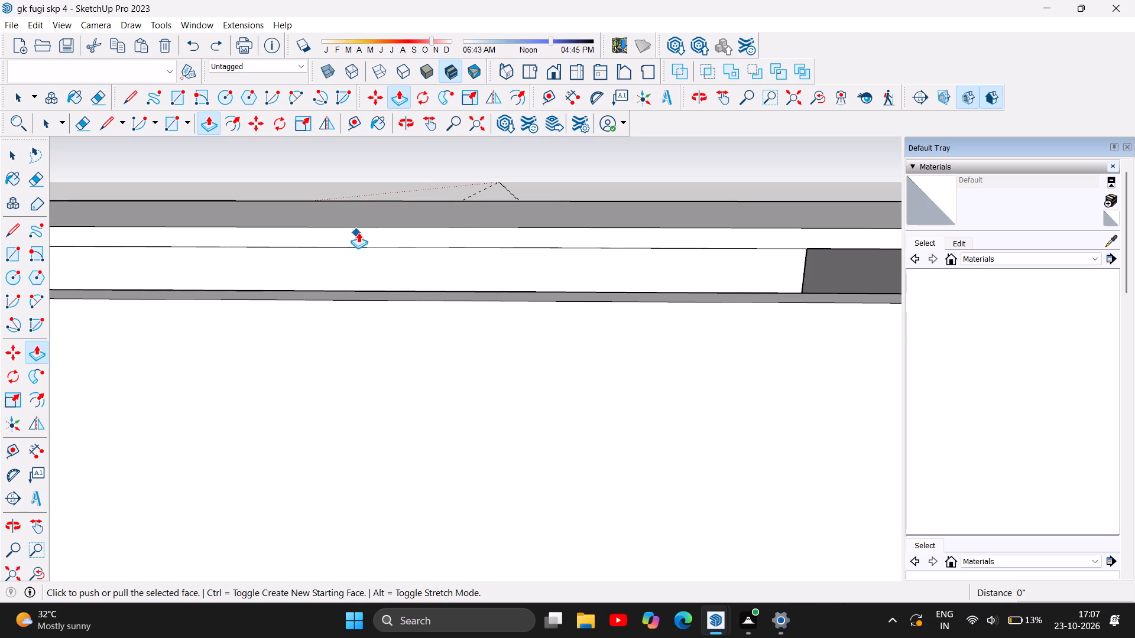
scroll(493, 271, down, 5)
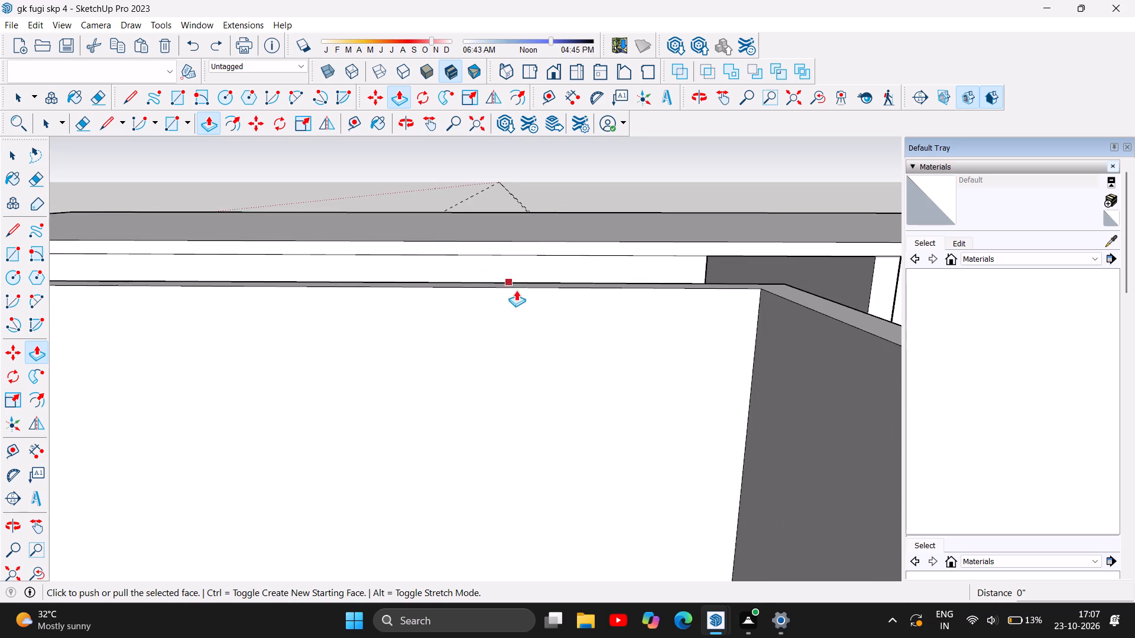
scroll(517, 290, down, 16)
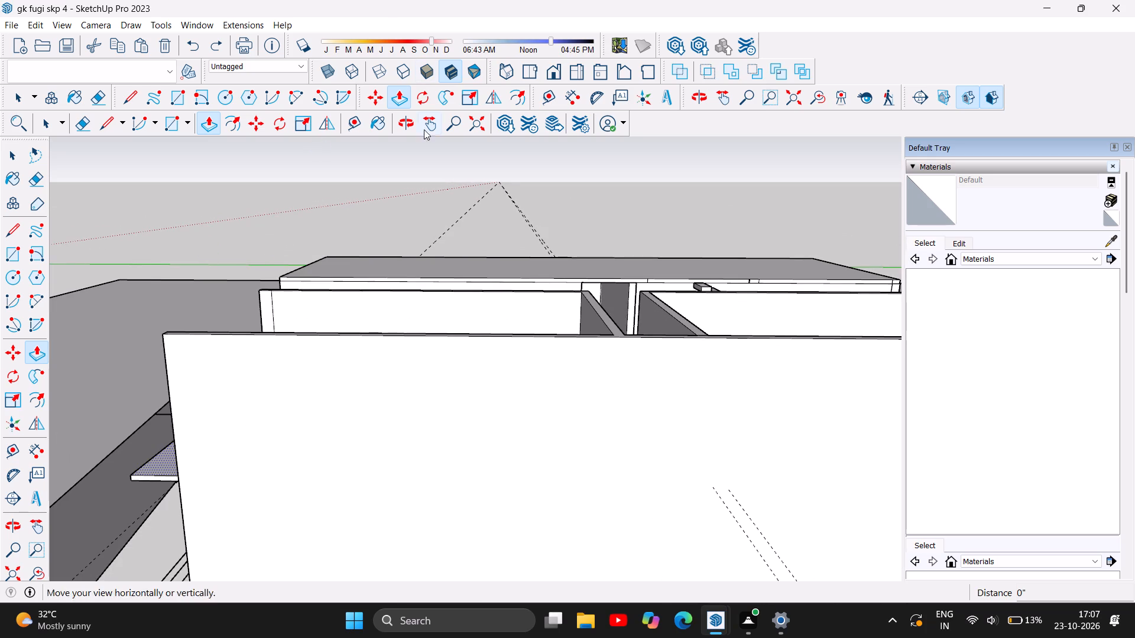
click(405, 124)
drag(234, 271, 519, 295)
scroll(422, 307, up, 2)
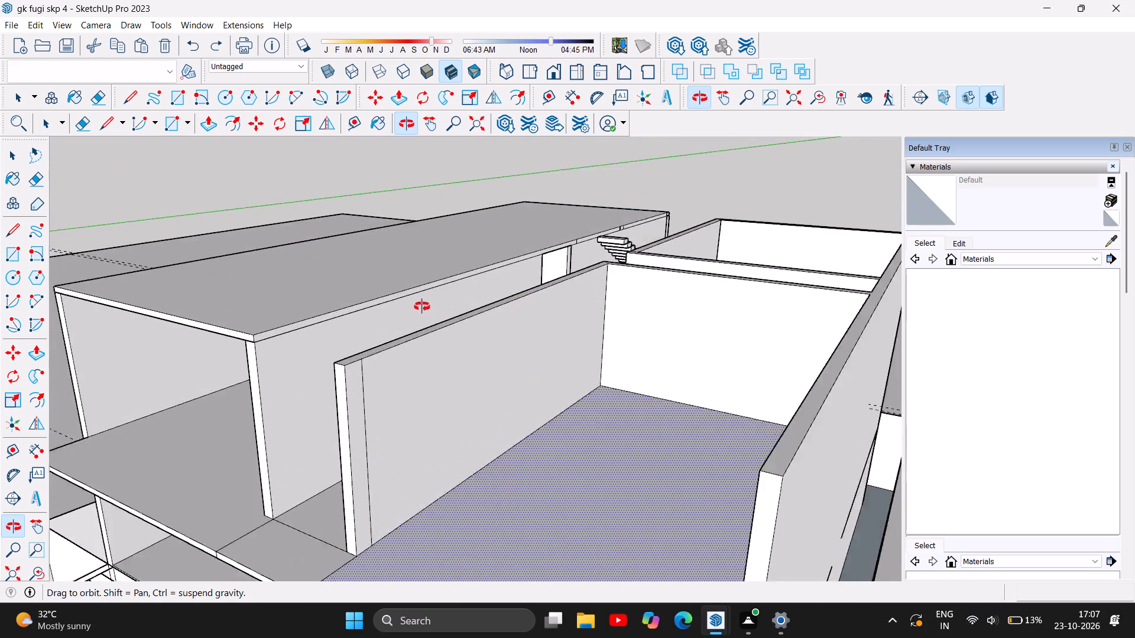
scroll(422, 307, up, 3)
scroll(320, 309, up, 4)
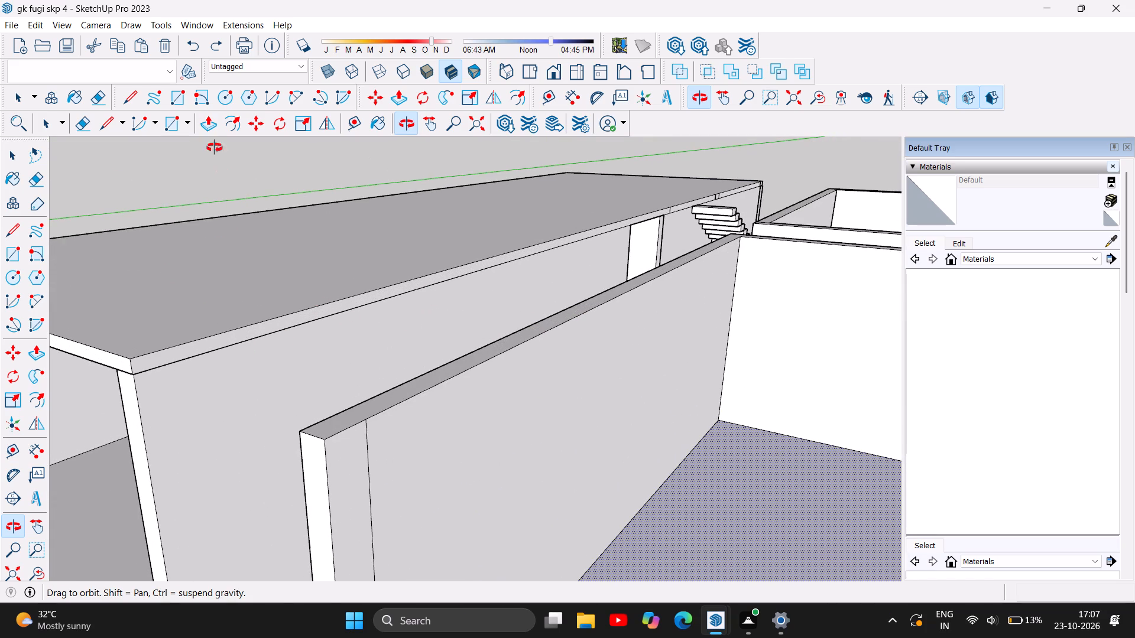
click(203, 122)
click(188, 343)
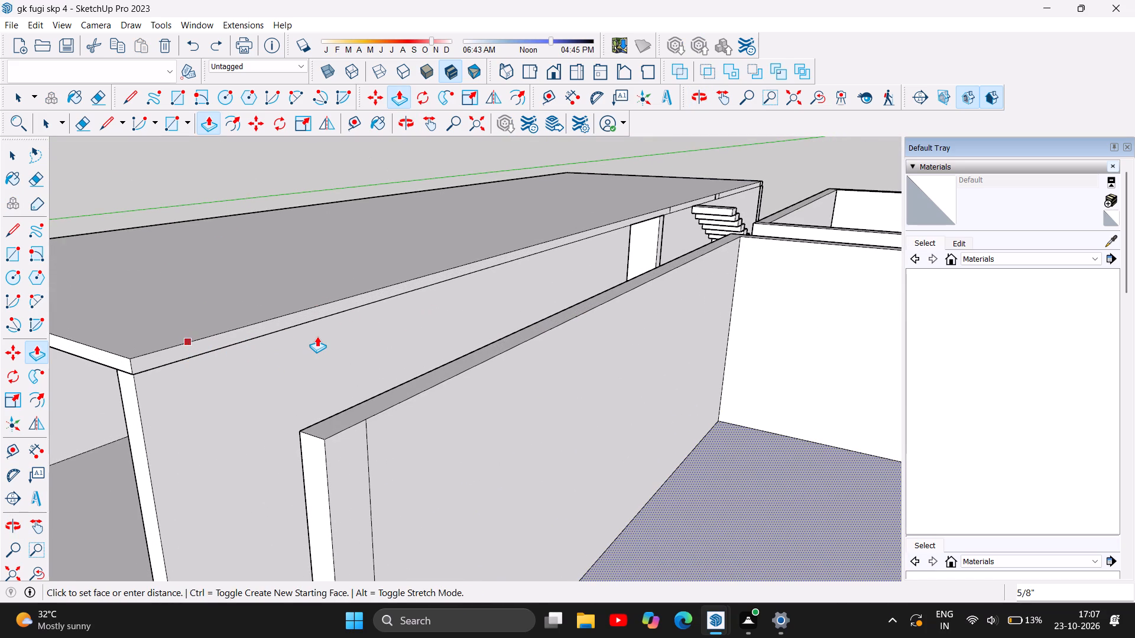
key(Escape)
Inspect the two-storey building from above and from the front, comparing the left roof with the unroofed right-hand rooms.
scroll(358, 356, down, 6)
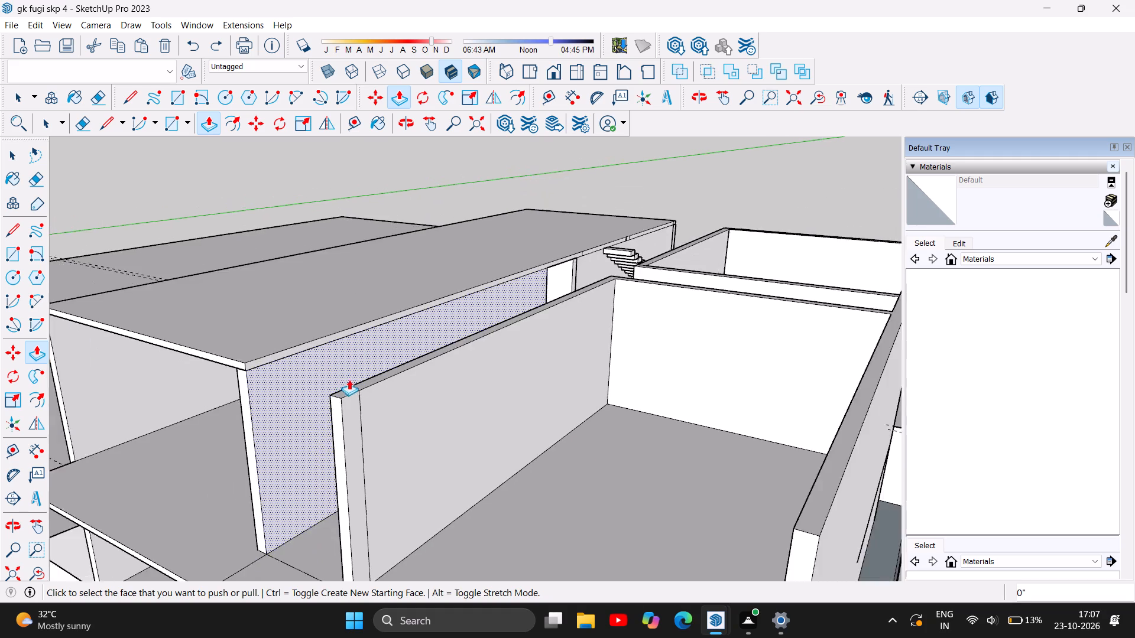
scroll(349, 379, down, 13)
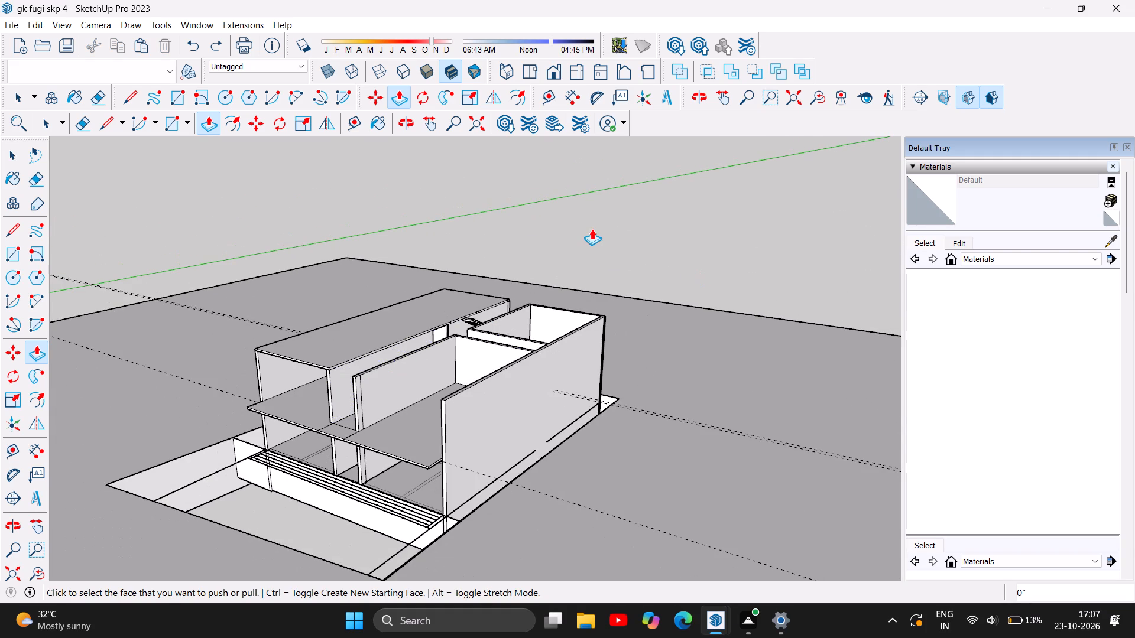
click(406, 126)
drag(468, 360, 489, 561)
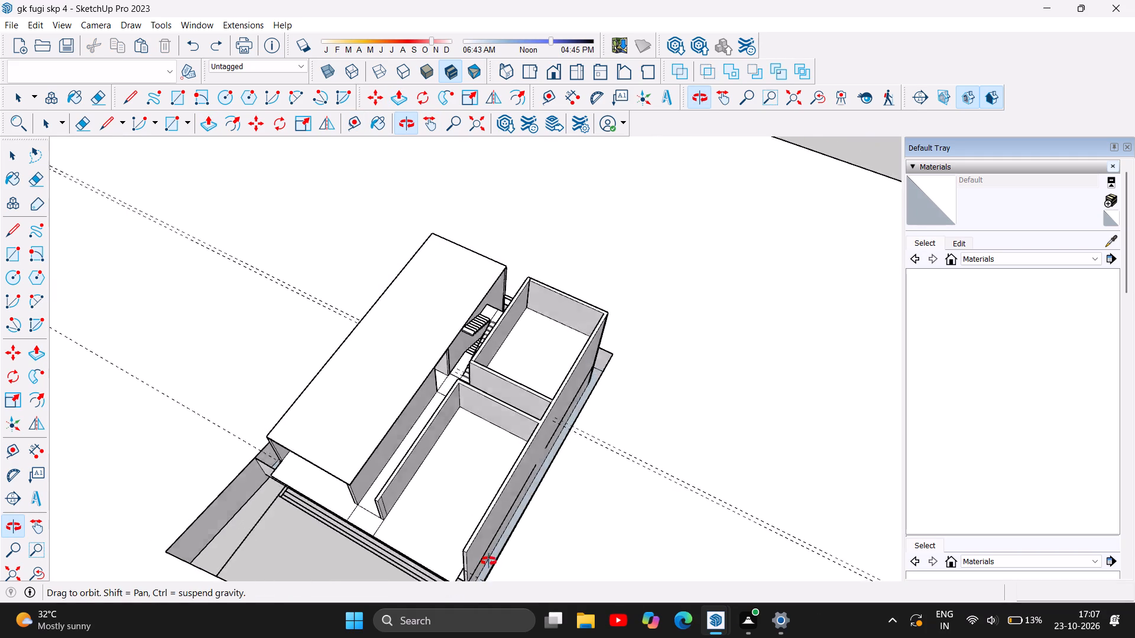
drag(489, 561, 492, 568)
drag(322, 360, 513, 213)
drag(586, 451, 538, 297)
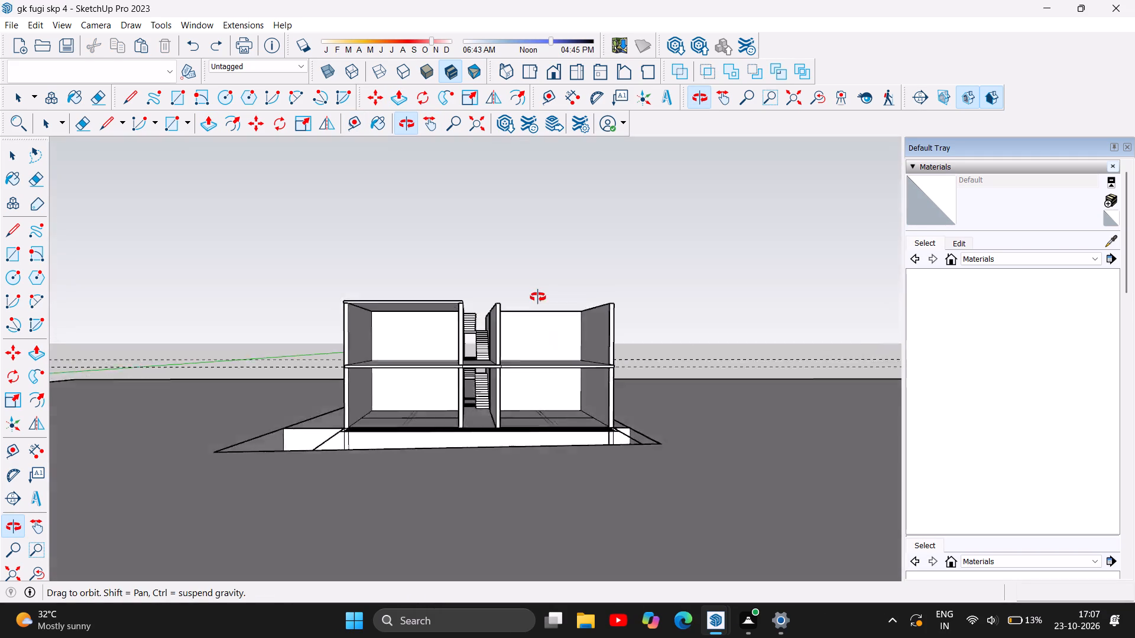
drag(538, 297, 434, 372)
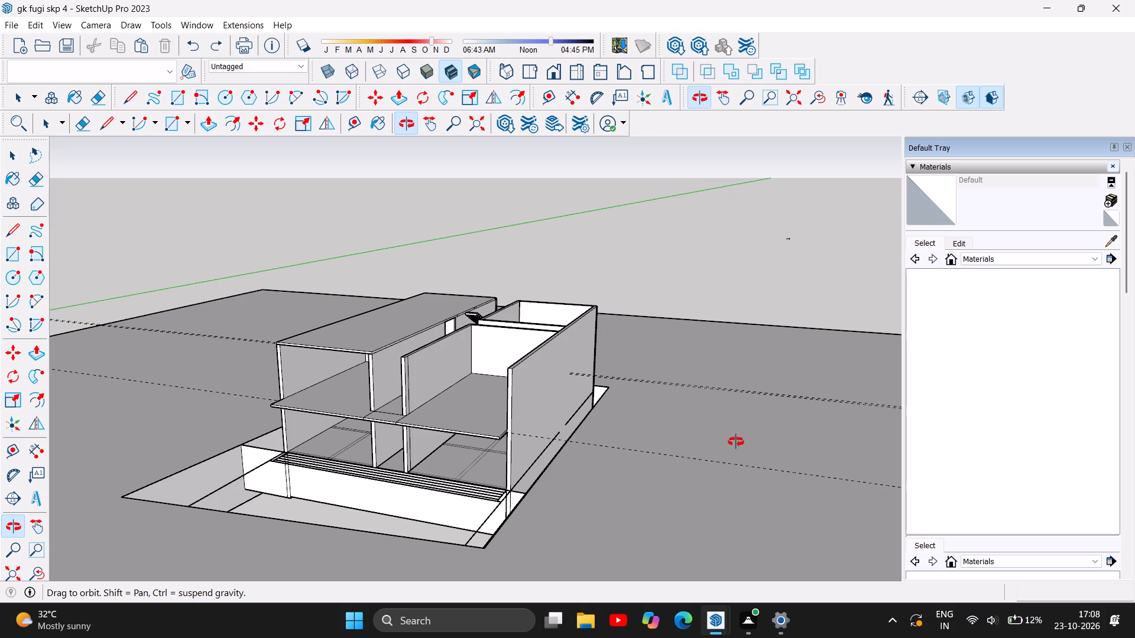
Draw a roof rectangle about 32' 2 11/16" by 21' 1 7/8" across the wall tops of the right-hand front room.
drag(309, 460, 447, 405)
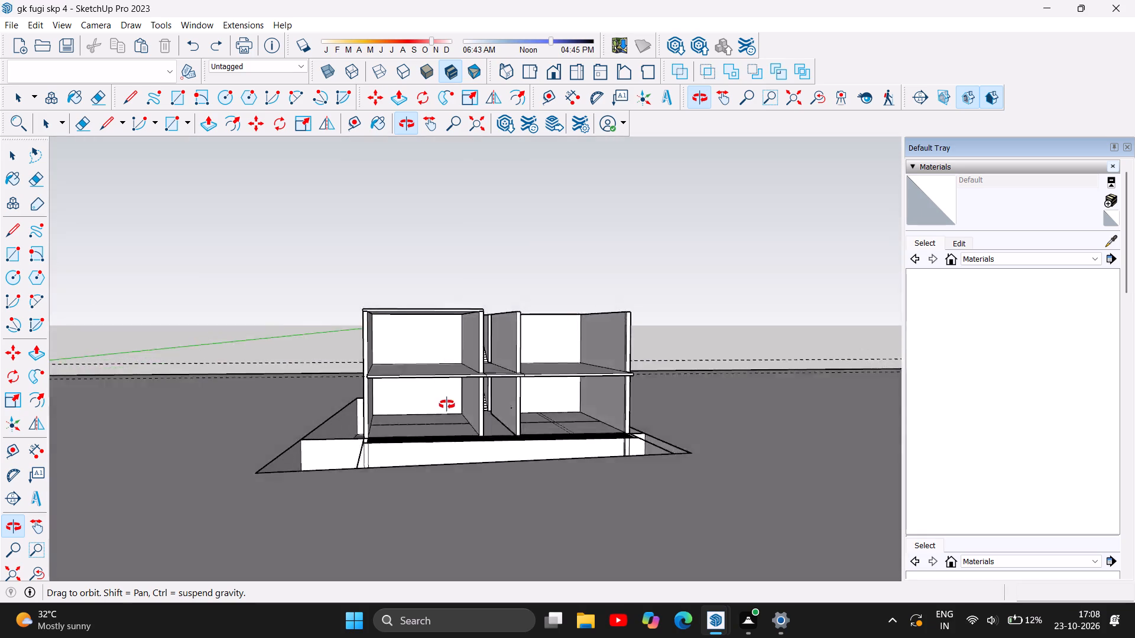
drag(447, 405, 385, 548)
drag(402, 390, 322, 482)
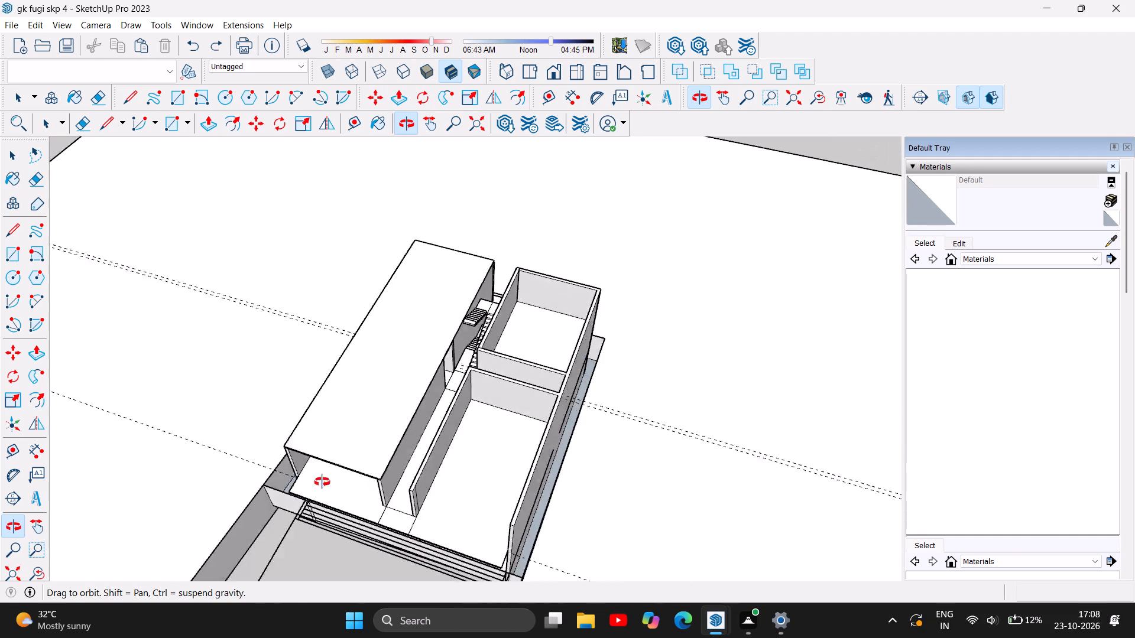
drag(322, 482, 241, 466)
drag(576, 341, 322, 474)
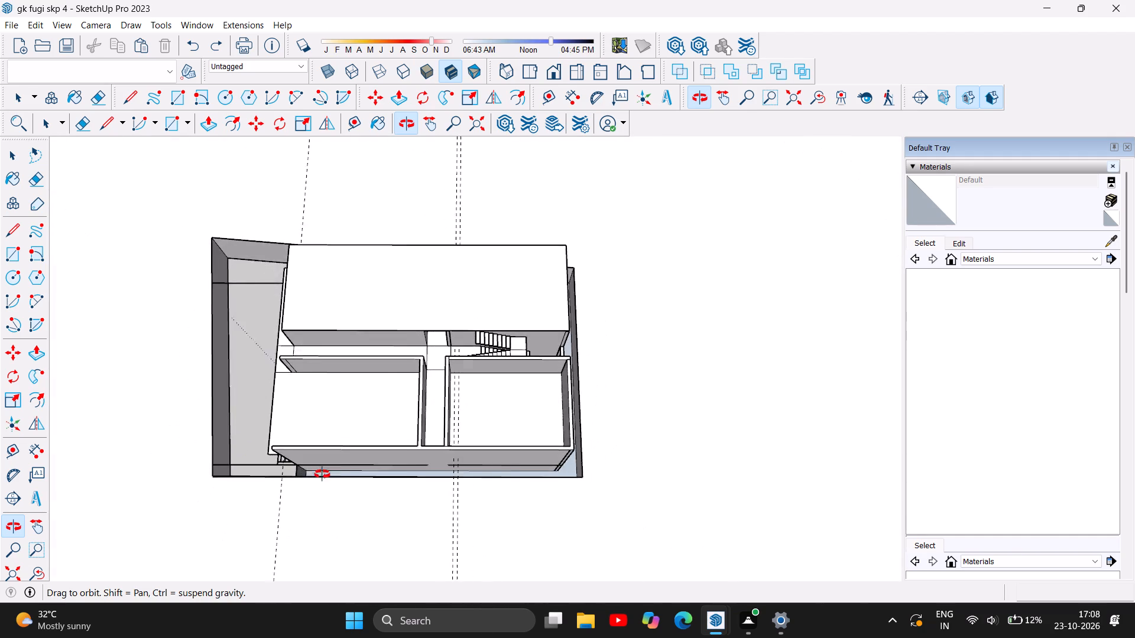
drag(322, 474, 320, 476)
scroll(282, 367, up, 6)
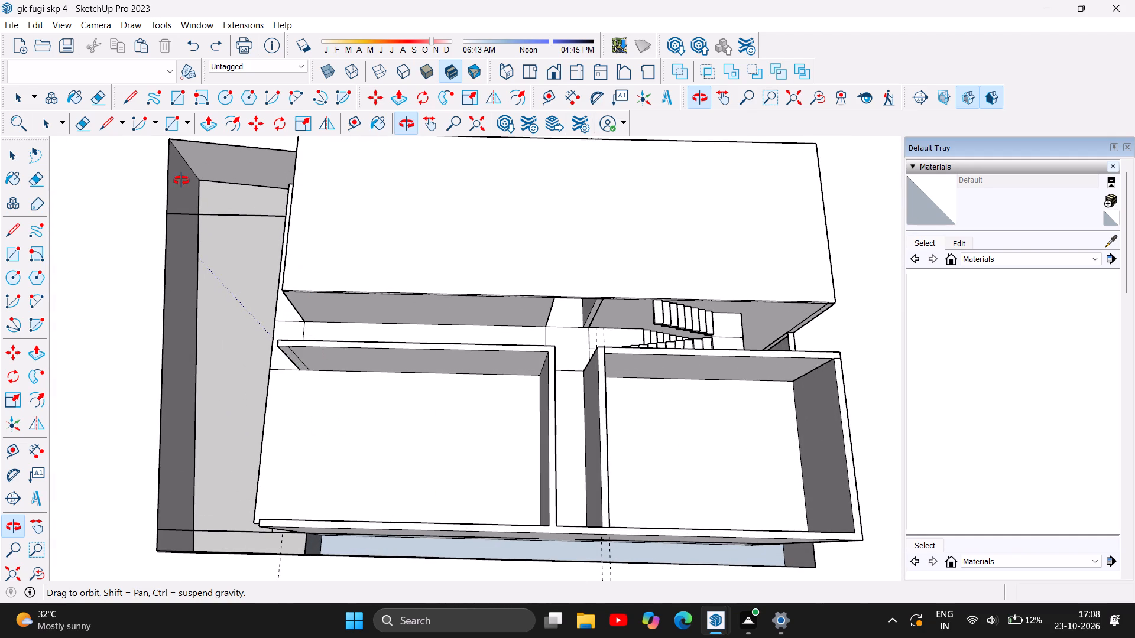
click(171, 97)
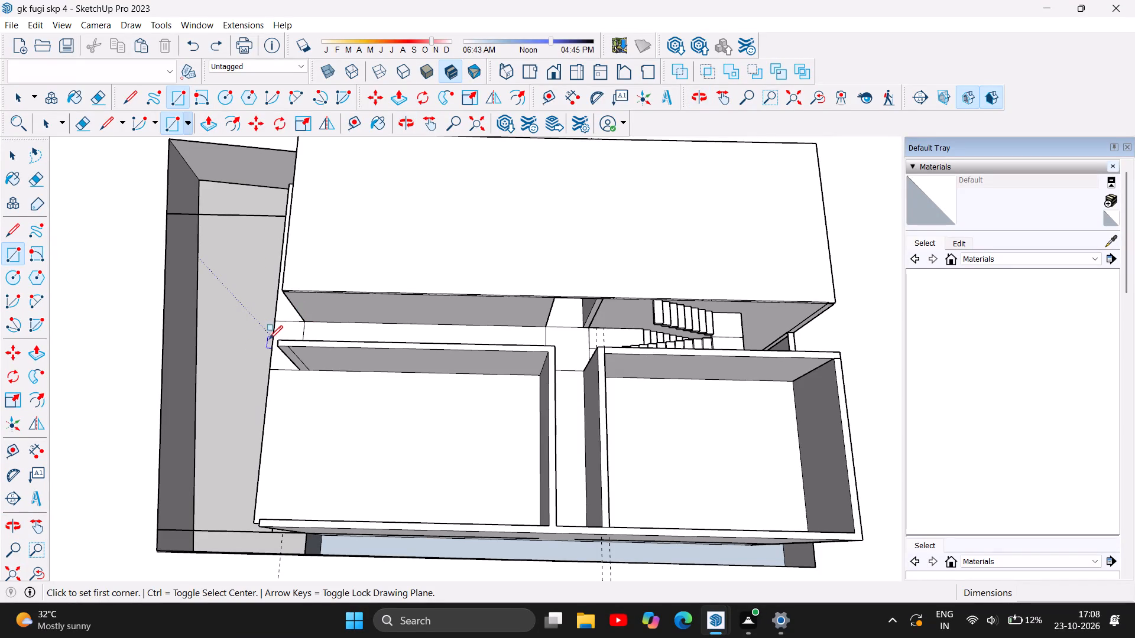
double_click(274, 340)
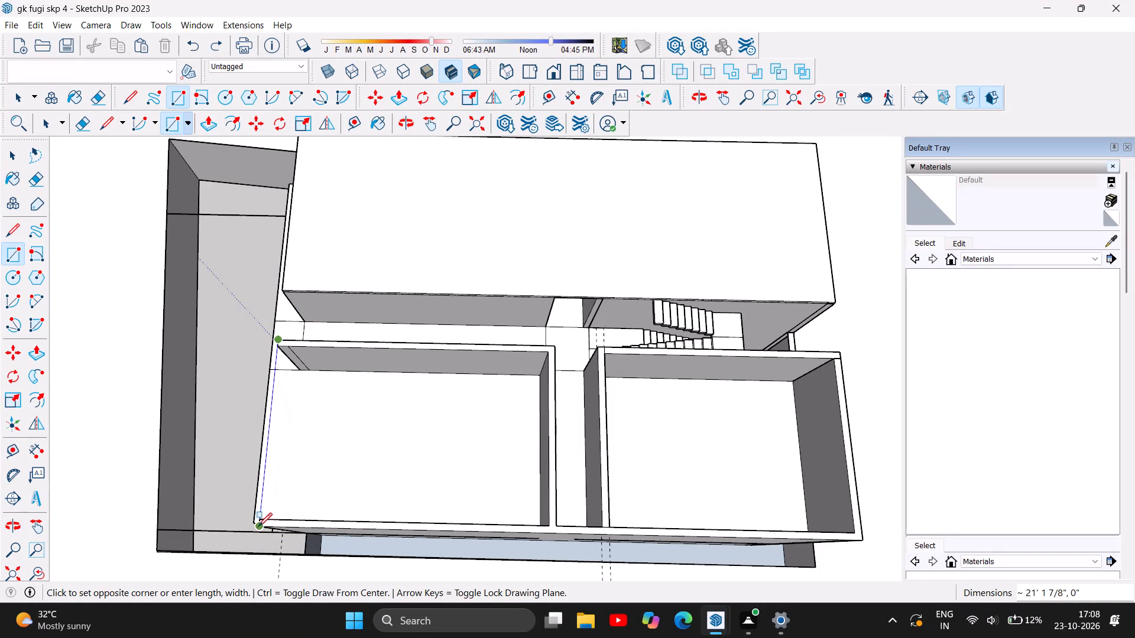
click(257, 528)
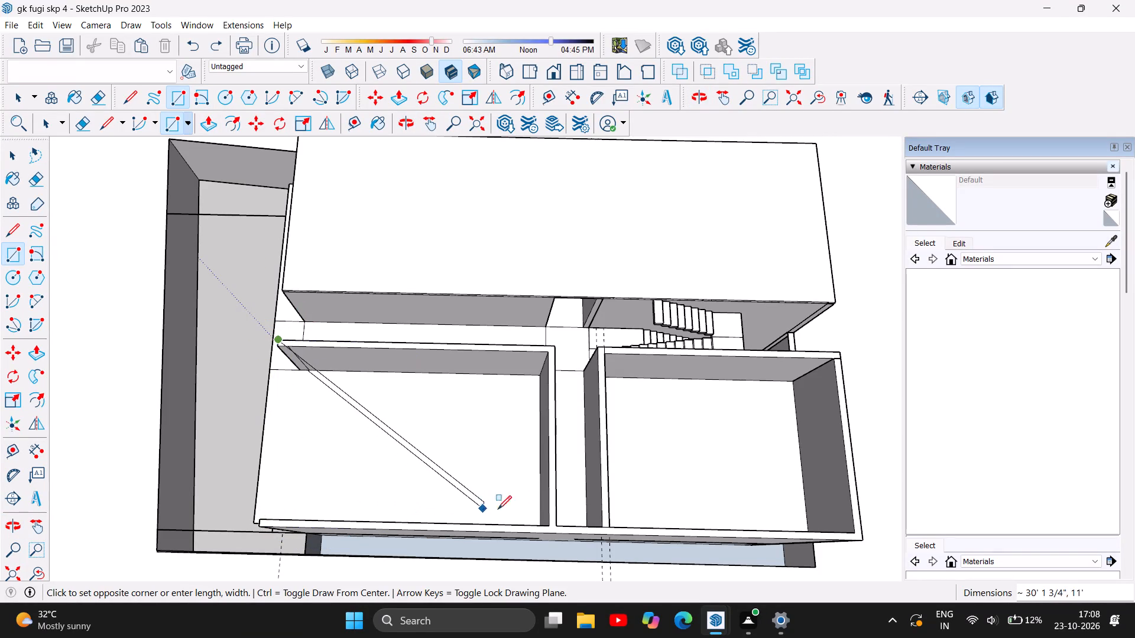
double_click(558, 536)
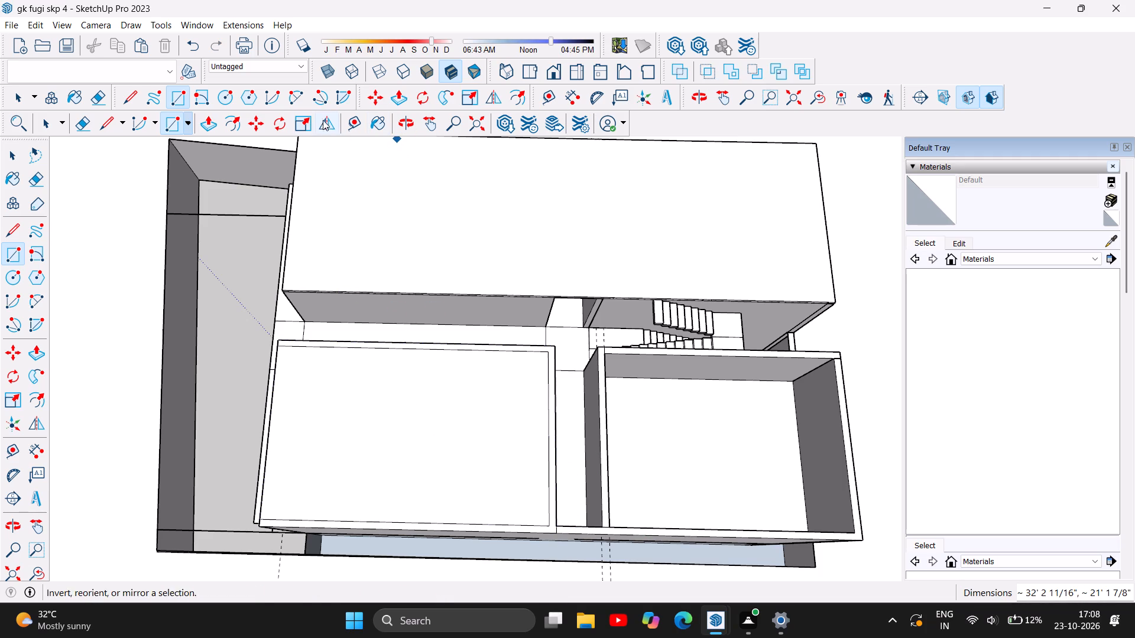
Push/Pull the inner roof face over the right-hand front room up 5".
click(205, 126)
click(449, 471)
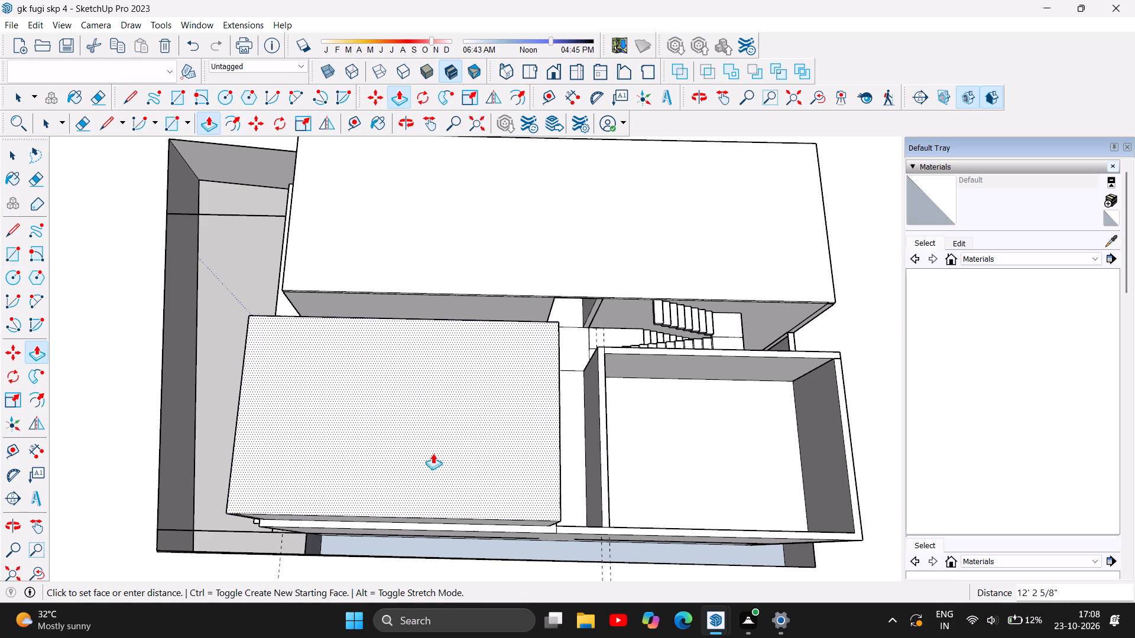
key(5)
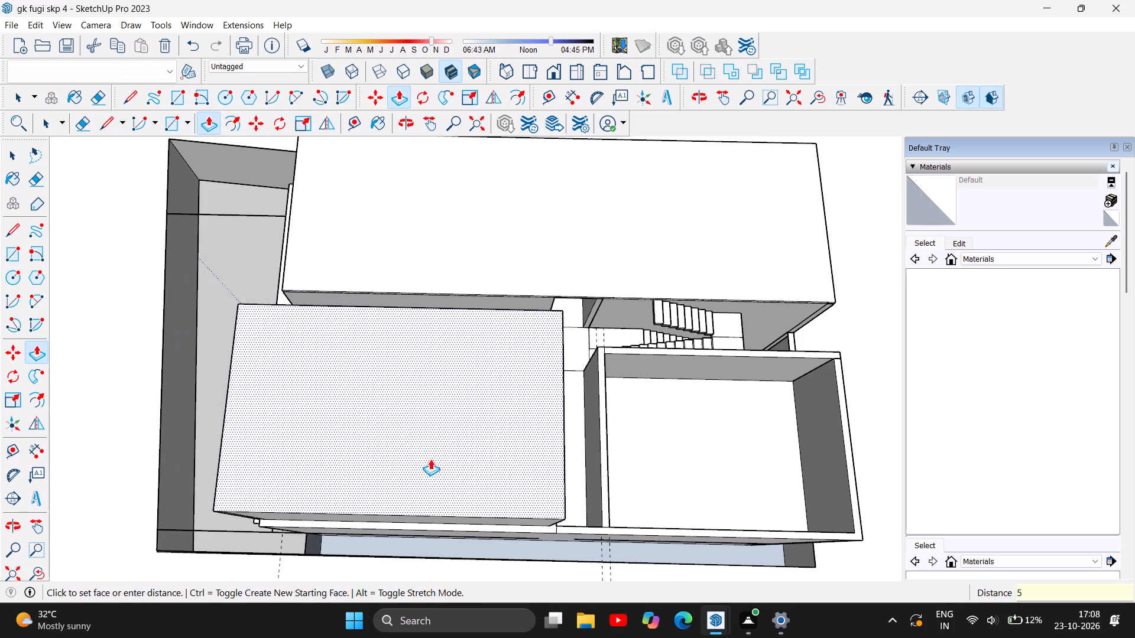
key(Return)
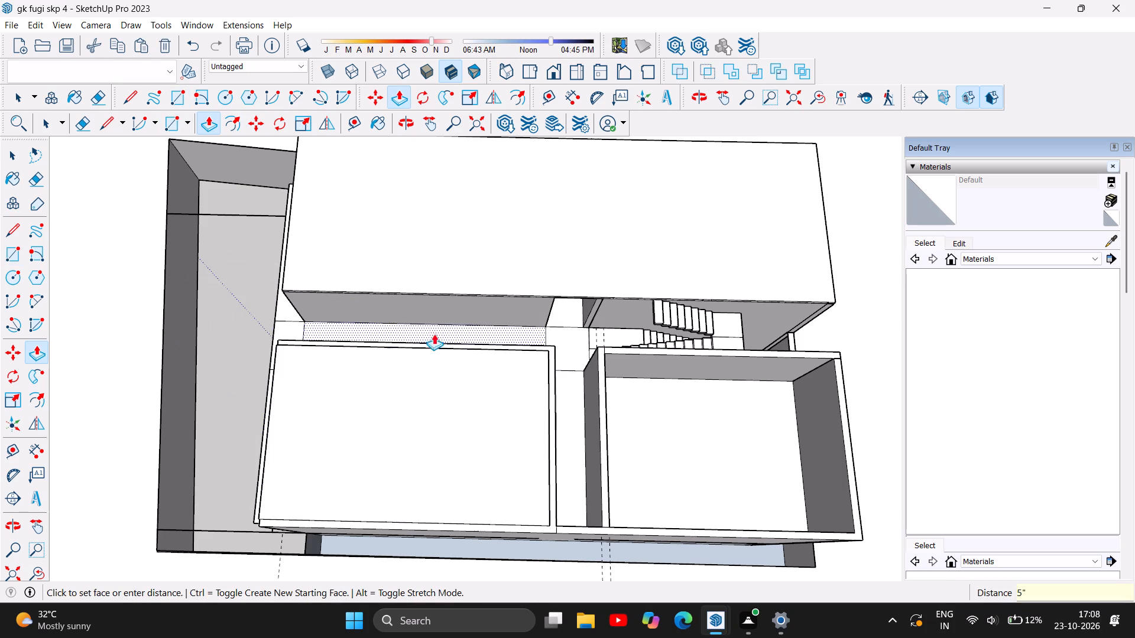
Push/Pull the rear edge face of the right-hand front room's roof slab about 33' 8 3/4" across the rear room to its back wall.
click(397, 121)
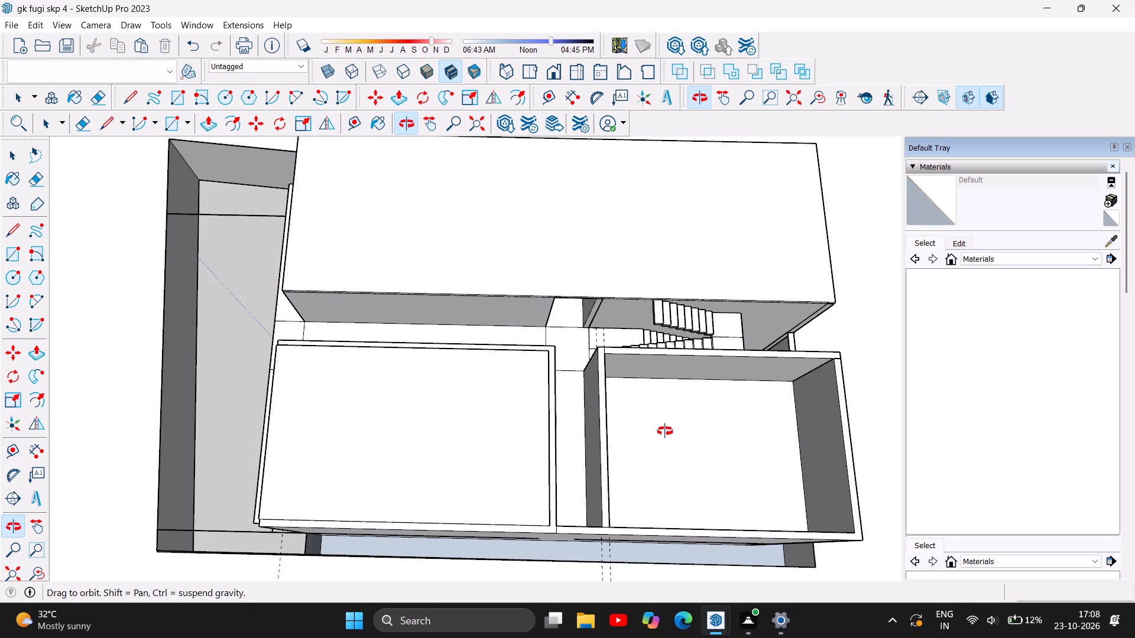
drag(665, 431, 330, 211)
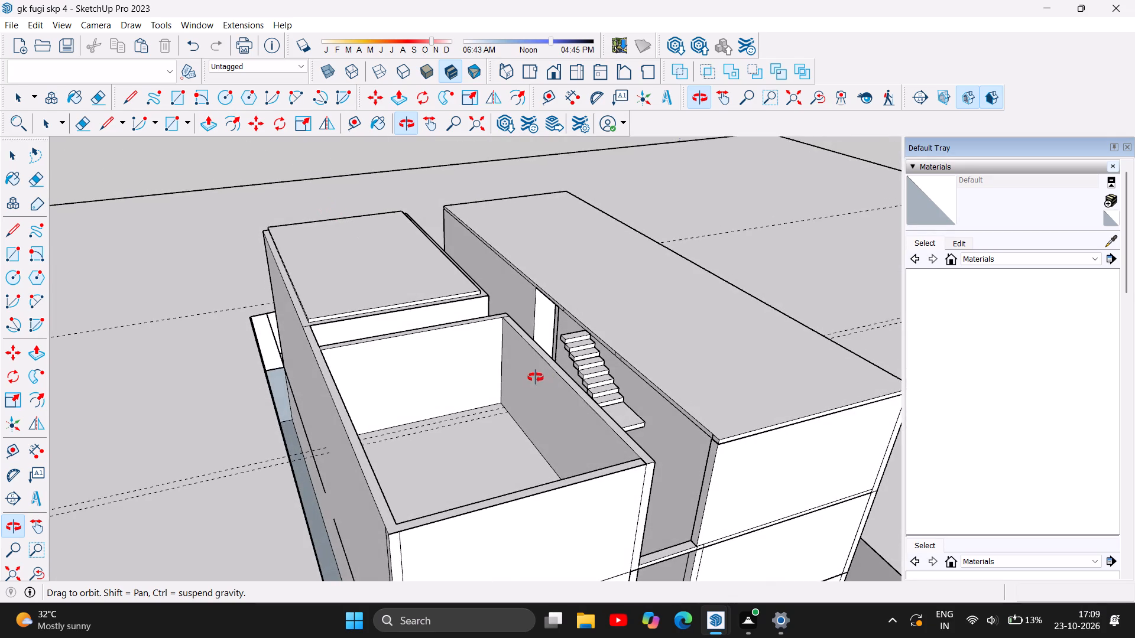
scroll(532, 376, up, 3)
drag(411, 359, 367, 321)
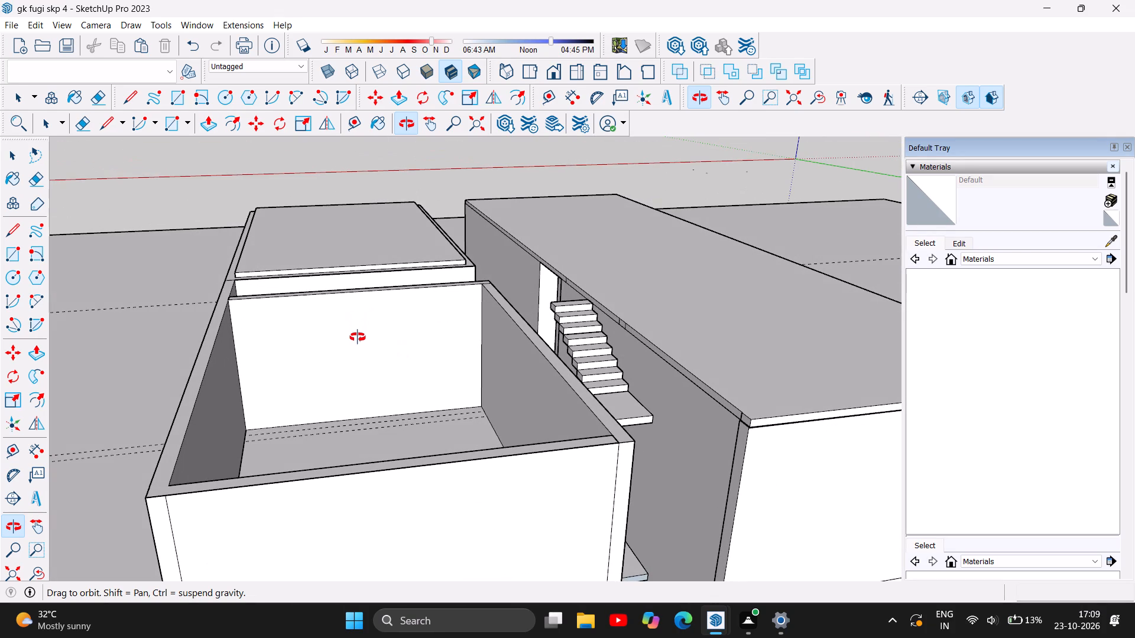
drag(358, 337, 346, 307)
scroll(342, 281, up, 3)
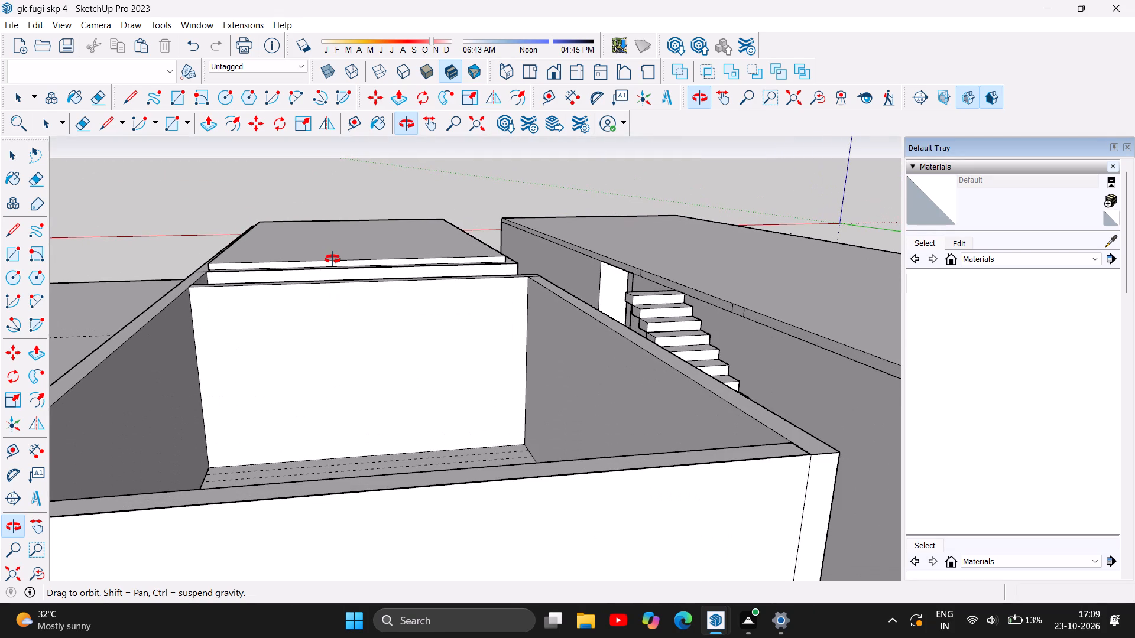
scroll(333, 259, down, 2)
double_click(210, 125)
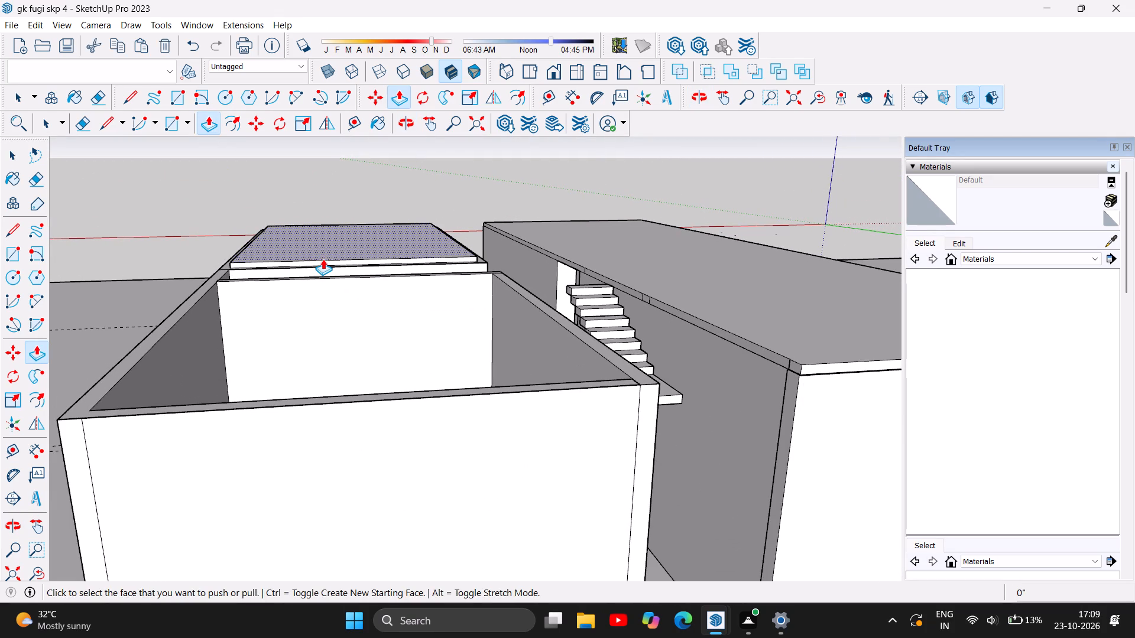
scroll(323, 259, up, 5)
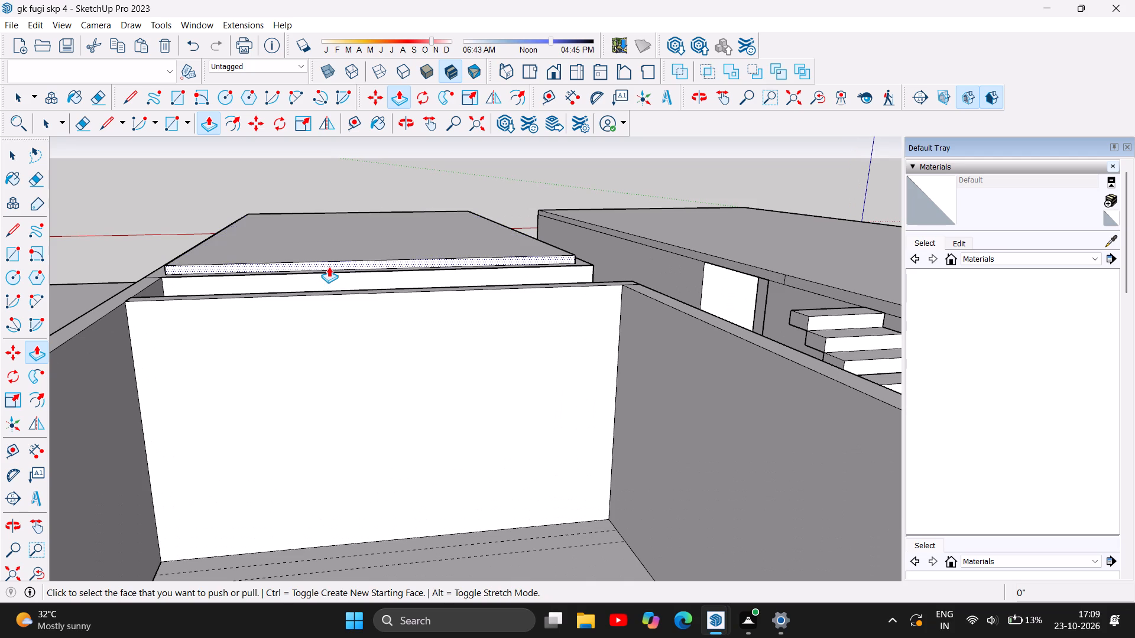
click(332, 262)
scroll(319, 313, down, 4)
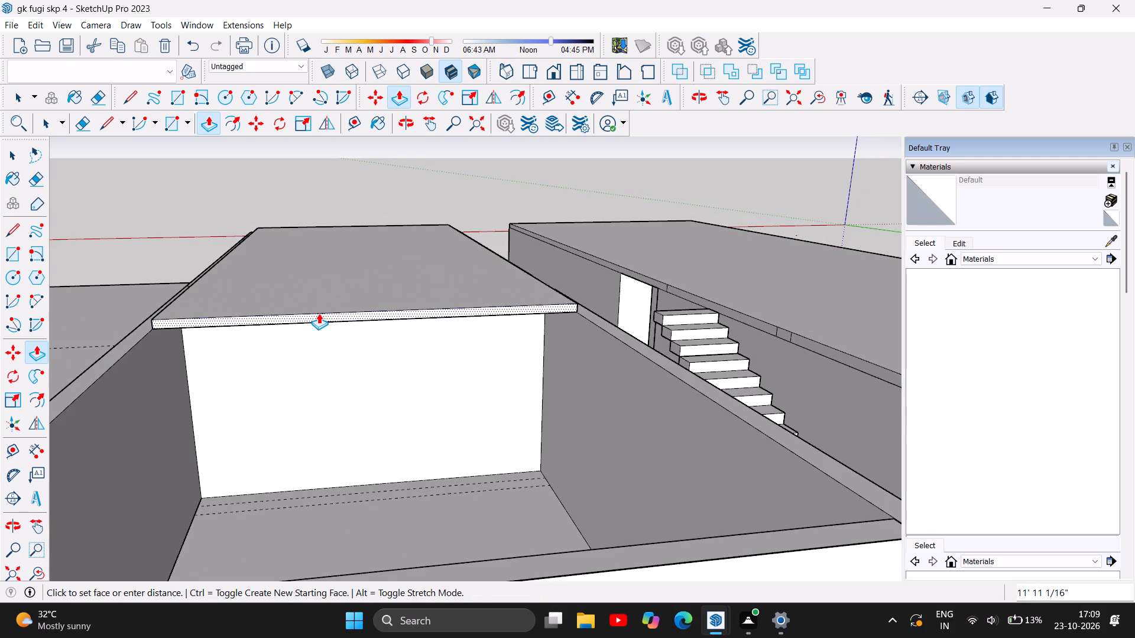
scroll(319, 313, down, 4)
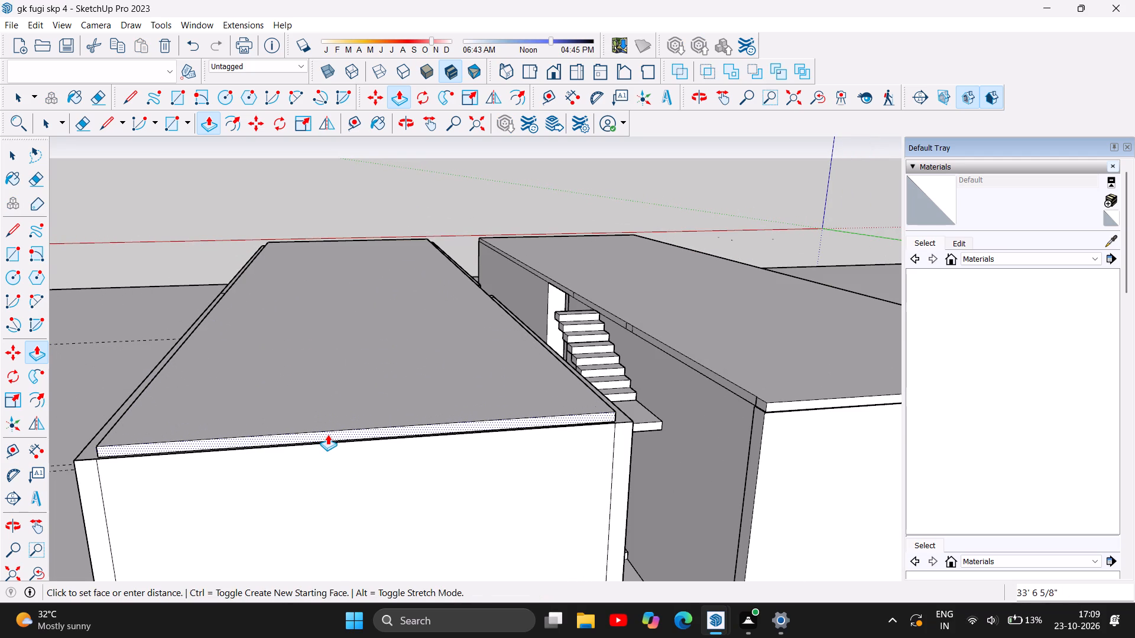
double_click(327, 435)
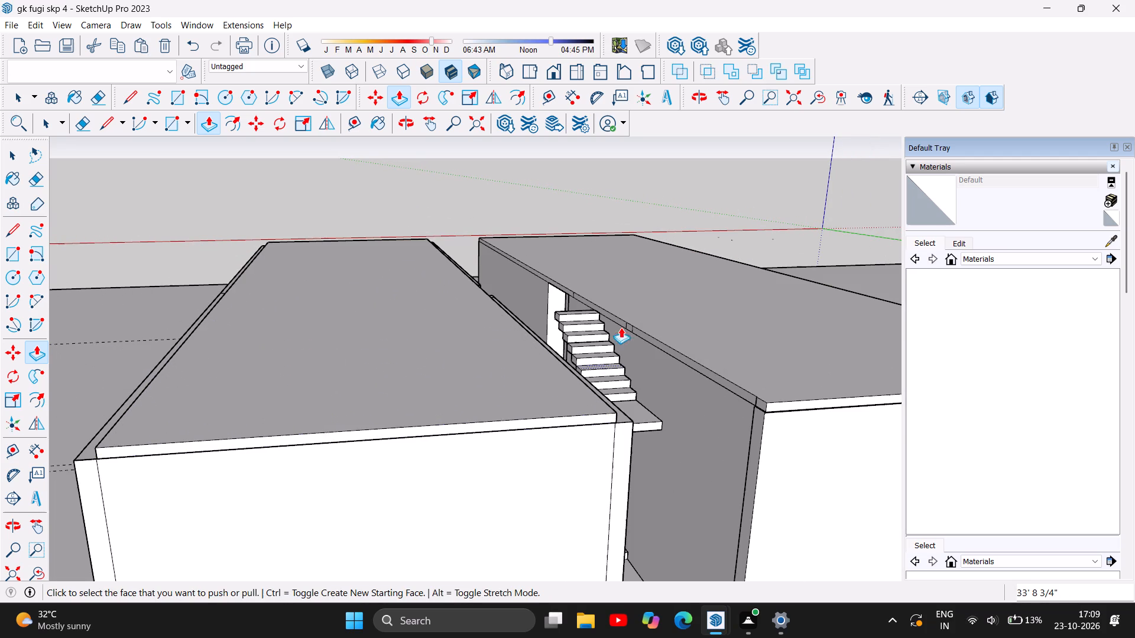
Push/Pull the outer long edge face of the right-hand roof slab out about 9", flush with the outside wall.
scroll(645, 344, down, 6)
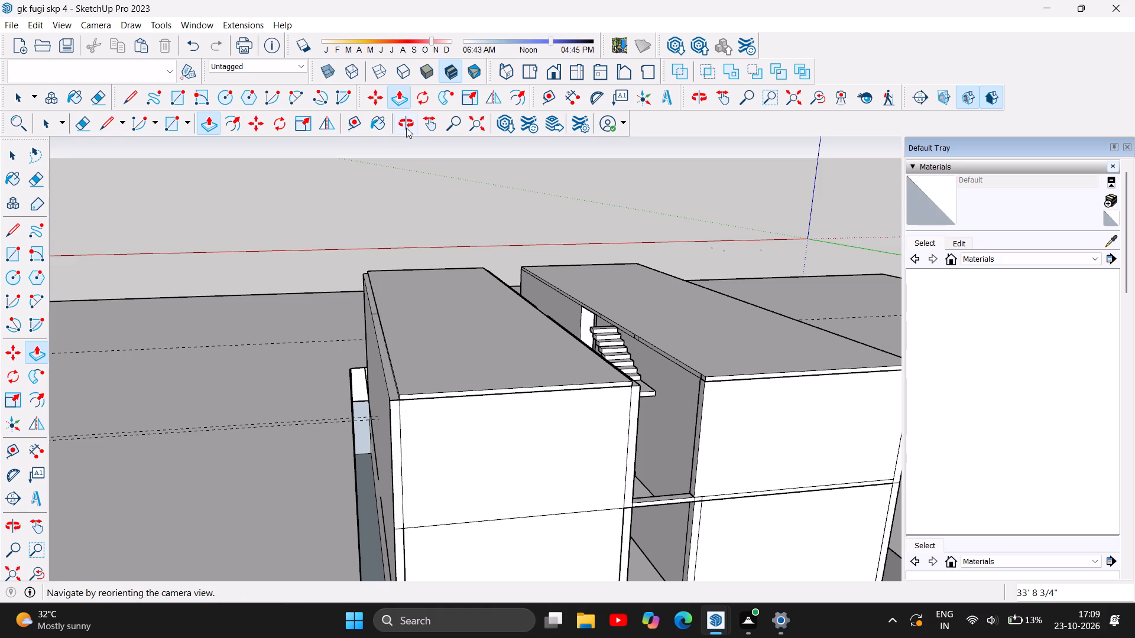
click(406, 127)
drag(345, 362, 548, 363)
scroll(527, 355, up, 3)
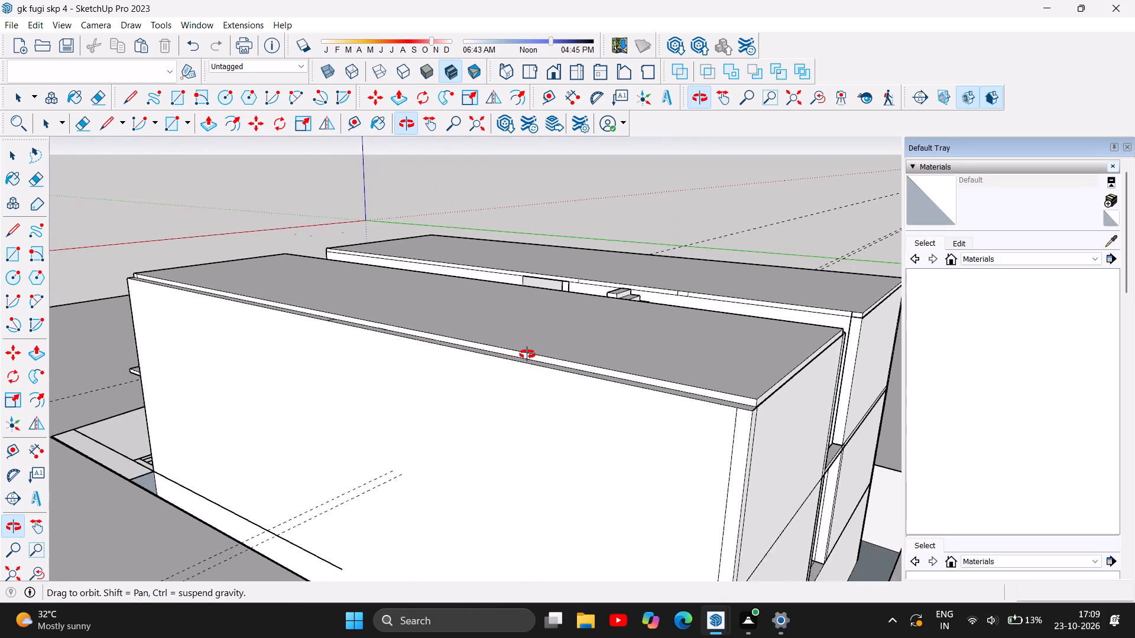
scroll(527, 354, up, 6)
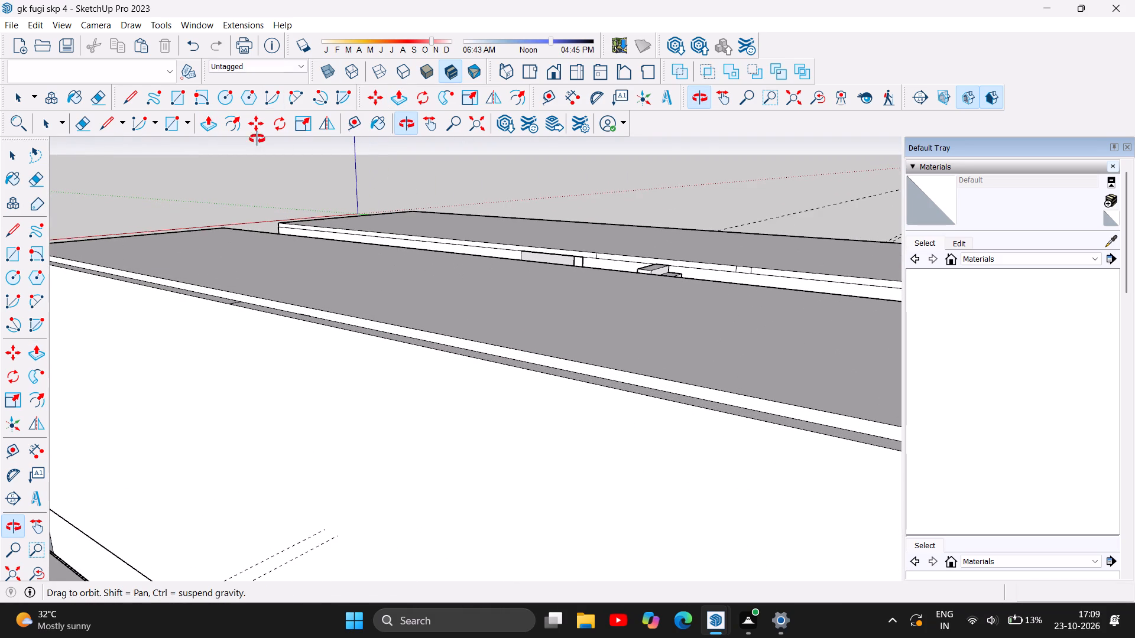
click(207, 122)
drag(418, 331, 404, 339)
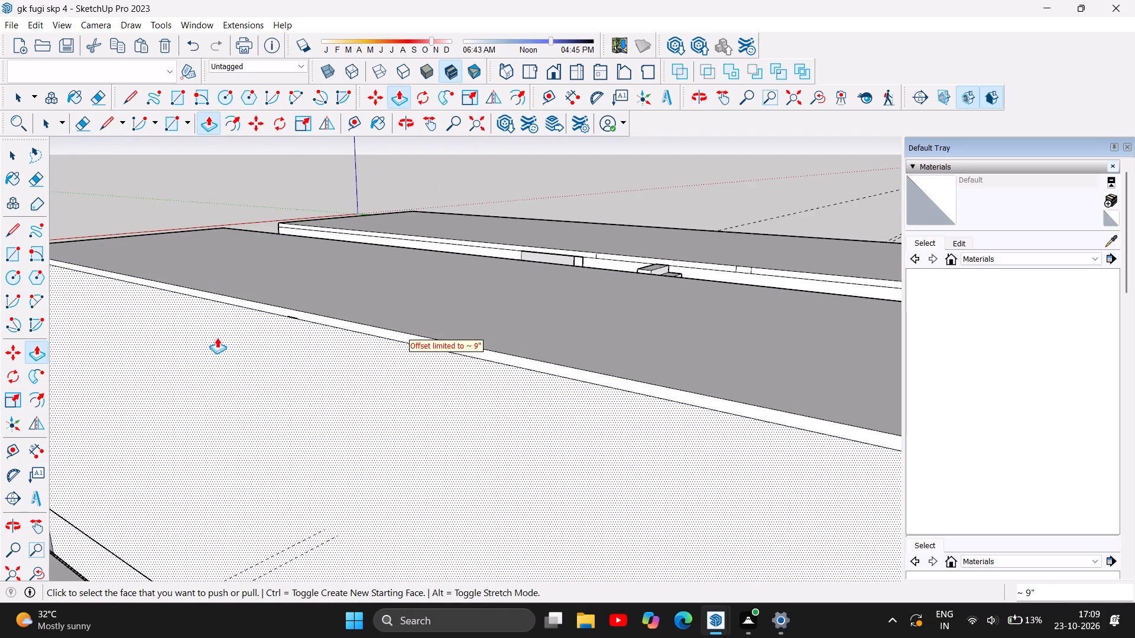
Push/Pull the rear edge face of the right-hand roof slab out about 3/4", flush with the back wall.
scroll(204, 333, down, 11)
scroll(537, 339, up, 4)
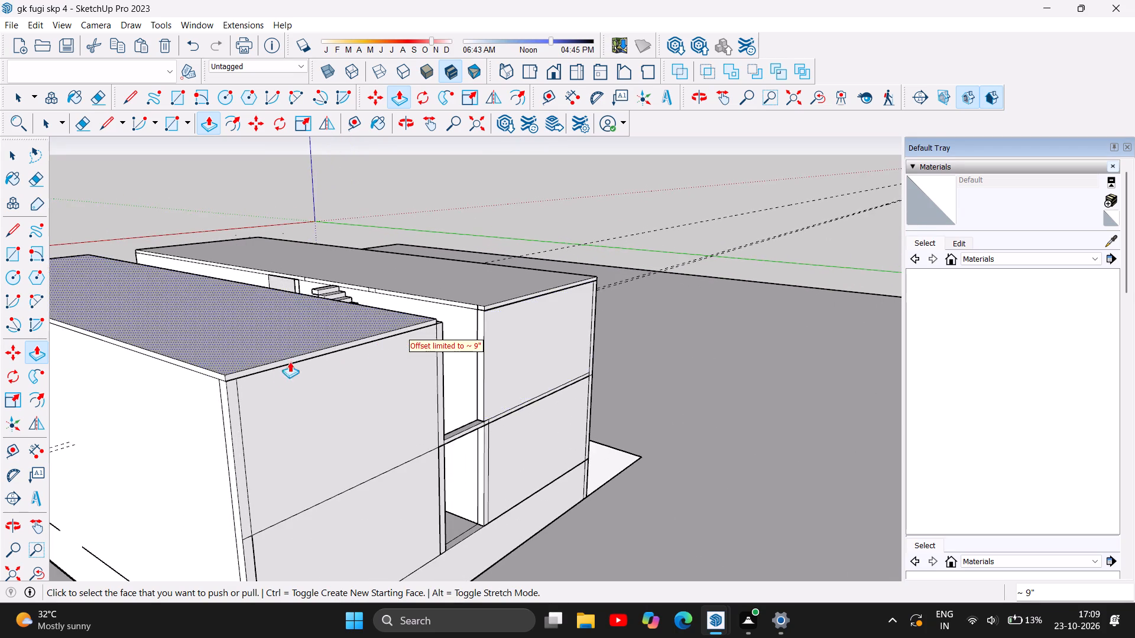
scroll(278, 376, up, 6)
scroll(206, 351, up, 7)
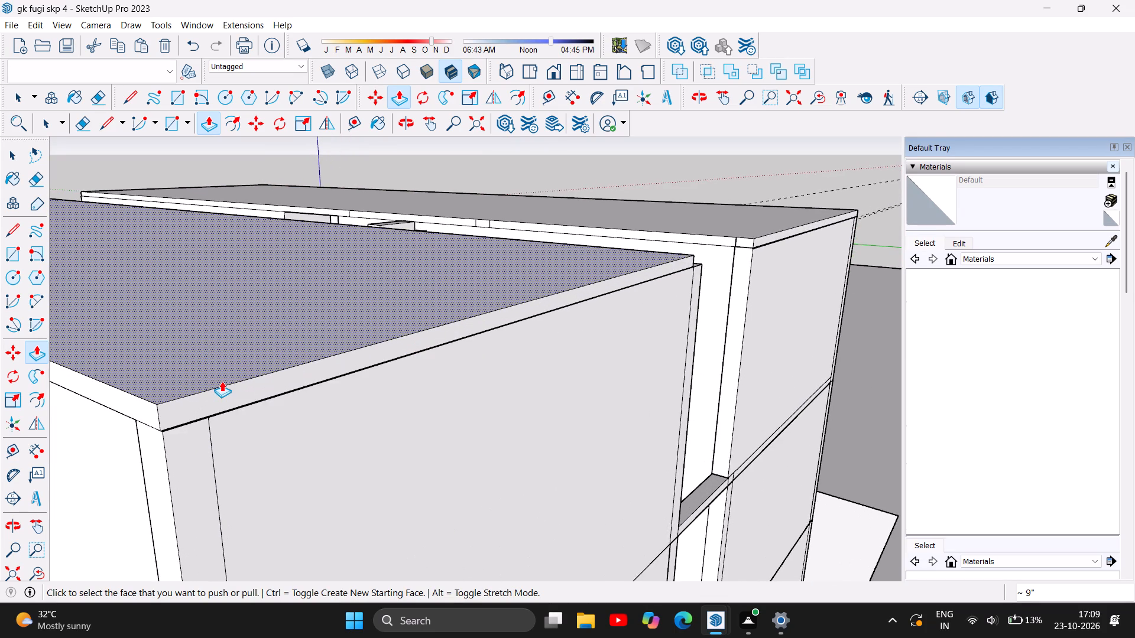
scroll(222, 381, up, 8)
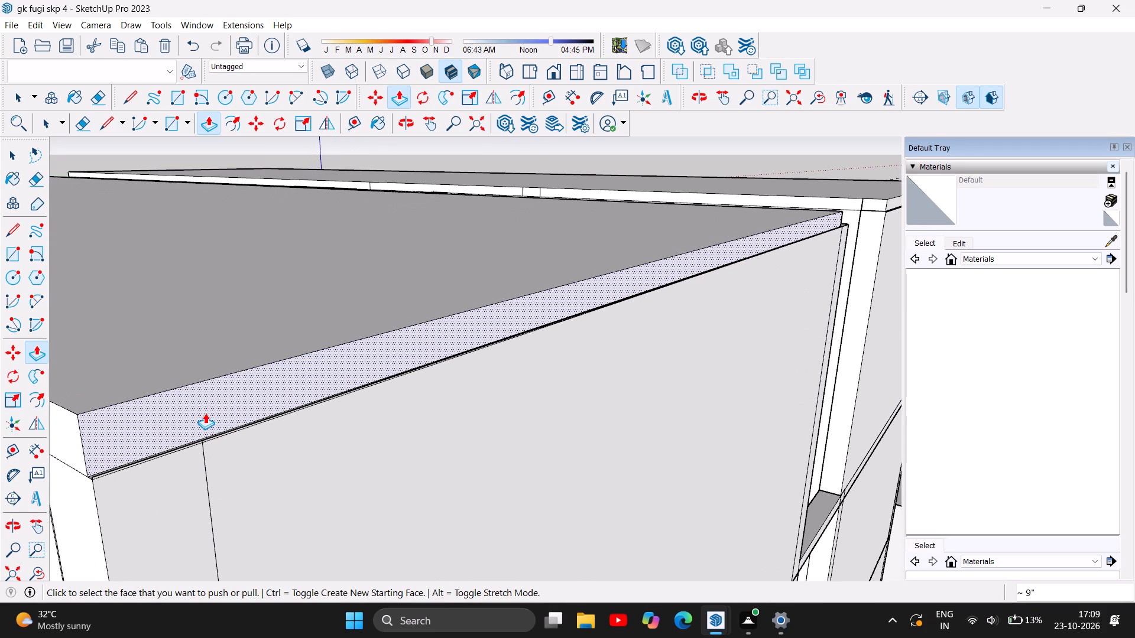
drag(205, 413, 227, 421)
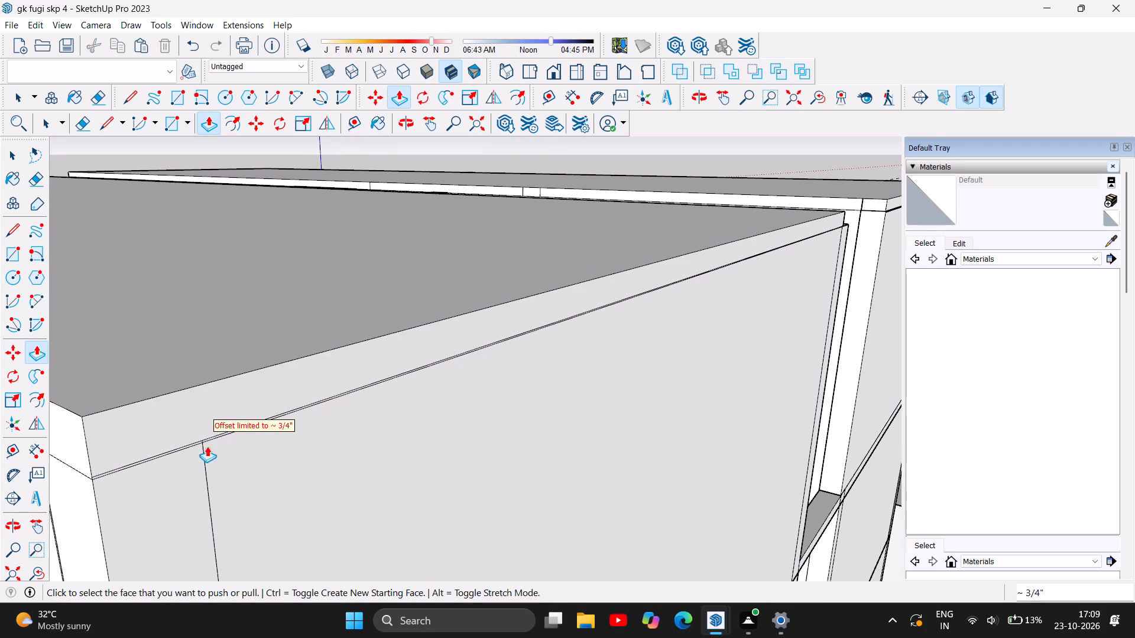
Push/Pull the right-hand roof slab's edge face along the staircase passage out about 8 1/2", flush with the passage wall.
scroll(197, 477, down, 19)
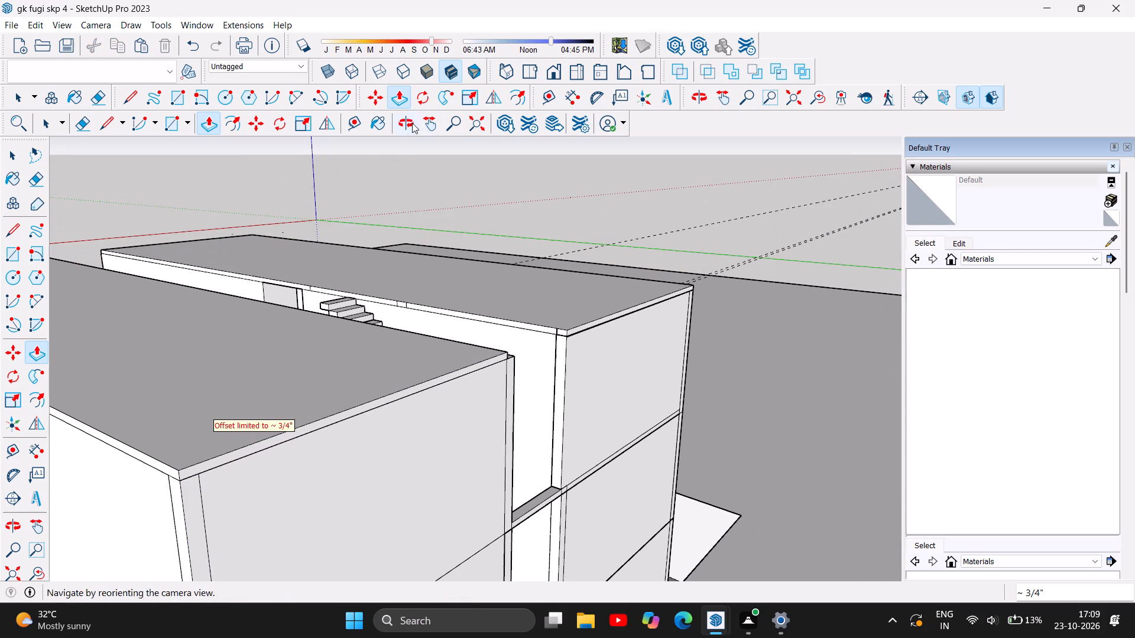
double_click(407, 119)
drag(533, 298, 333, 292)
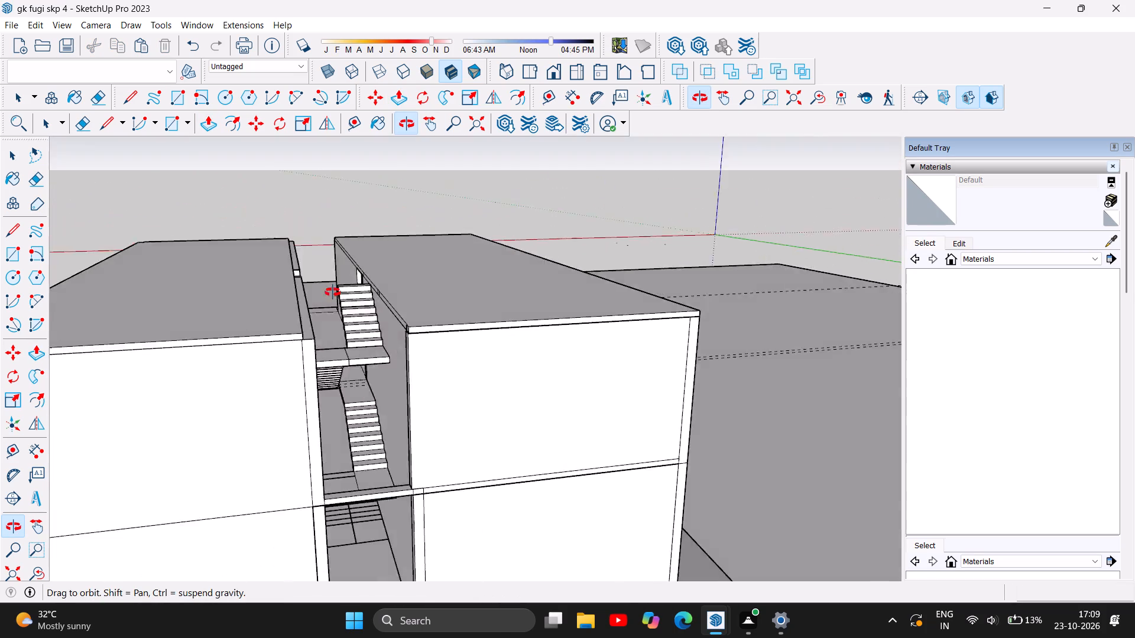
drag(333, 292, 239, 281)
scroll(304, 285, up, 6)
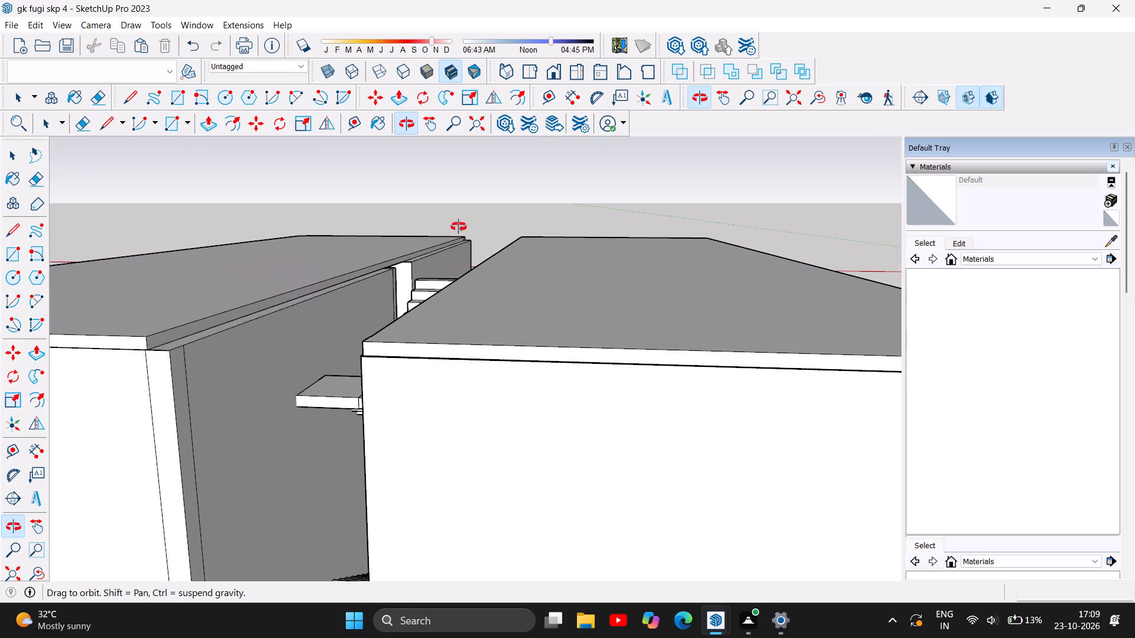
drag(431, 294, 288, 380)
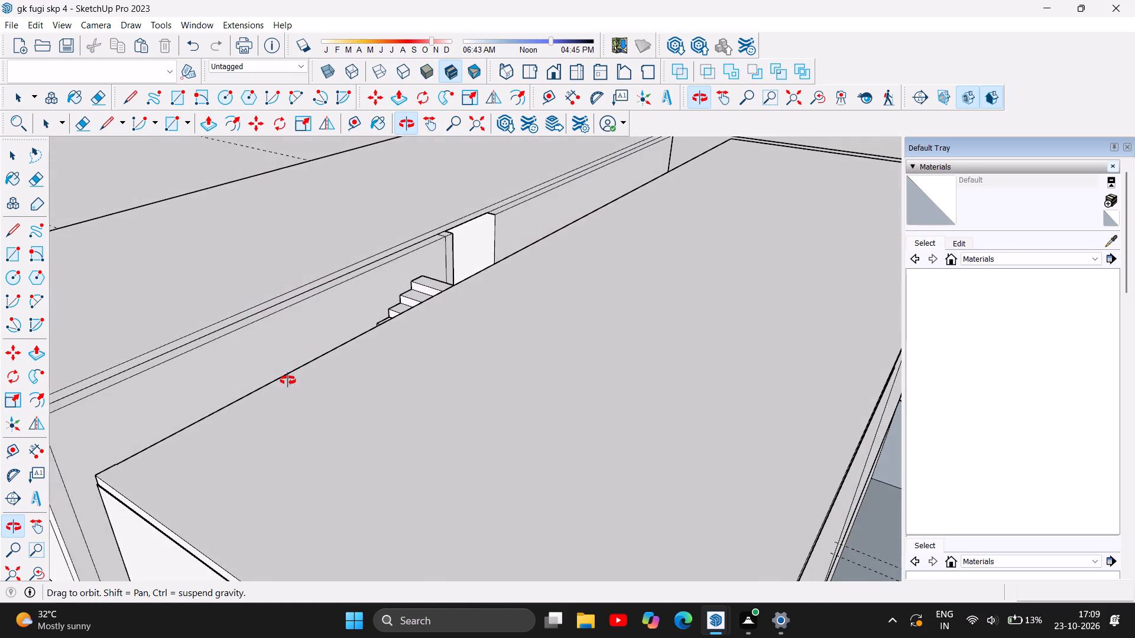
drag(288, 380, 365, 382)
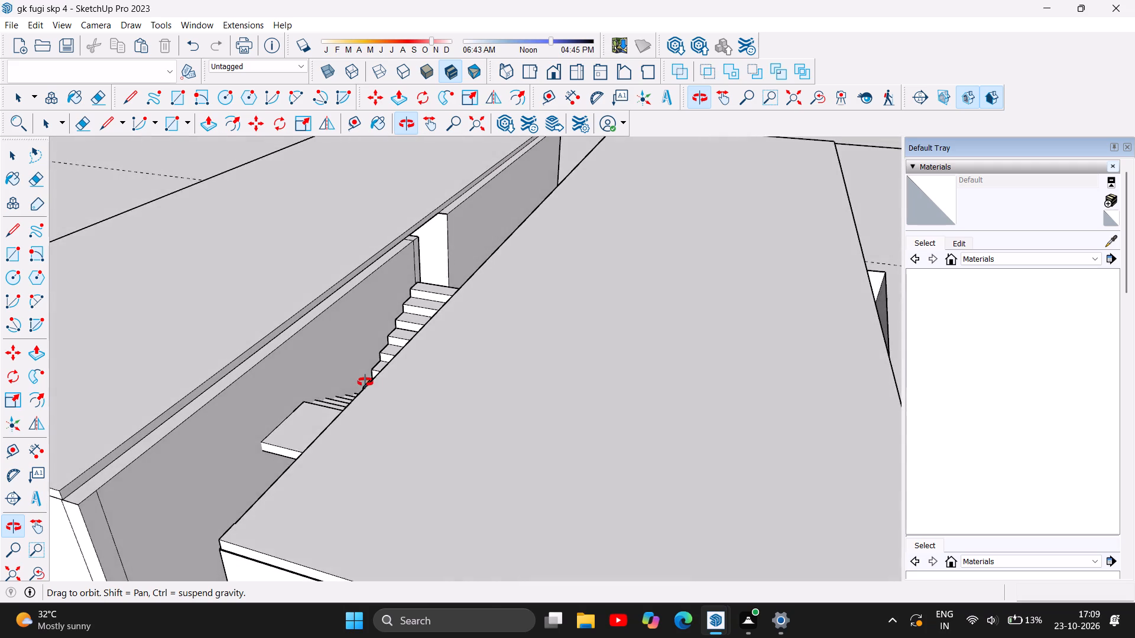
drag(365, 382, 376, 338)
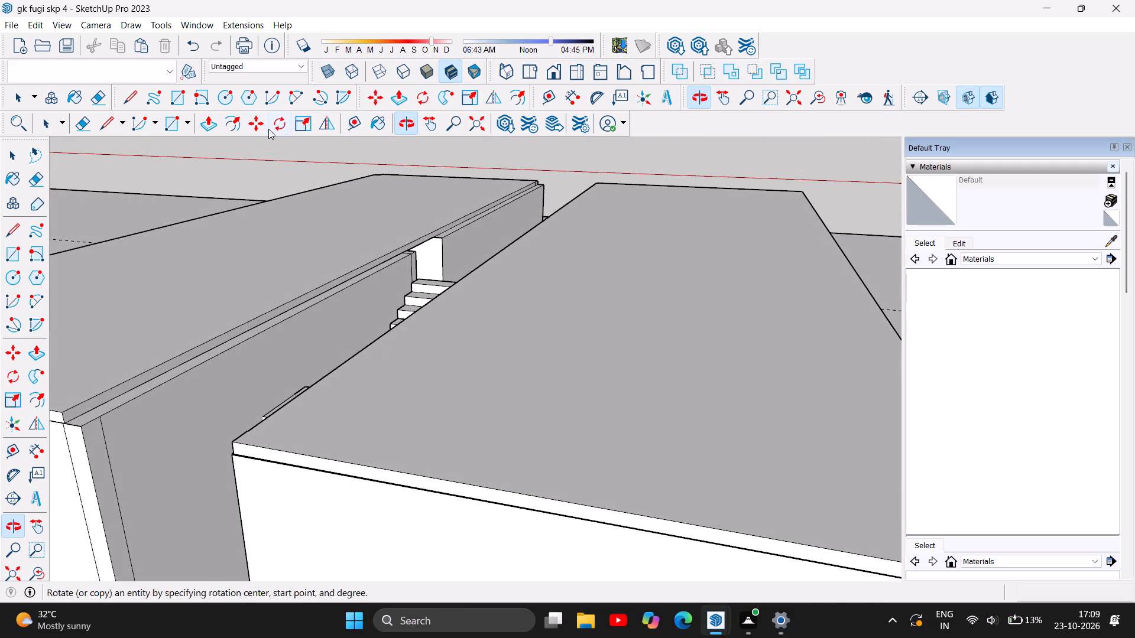
click(212, 127)
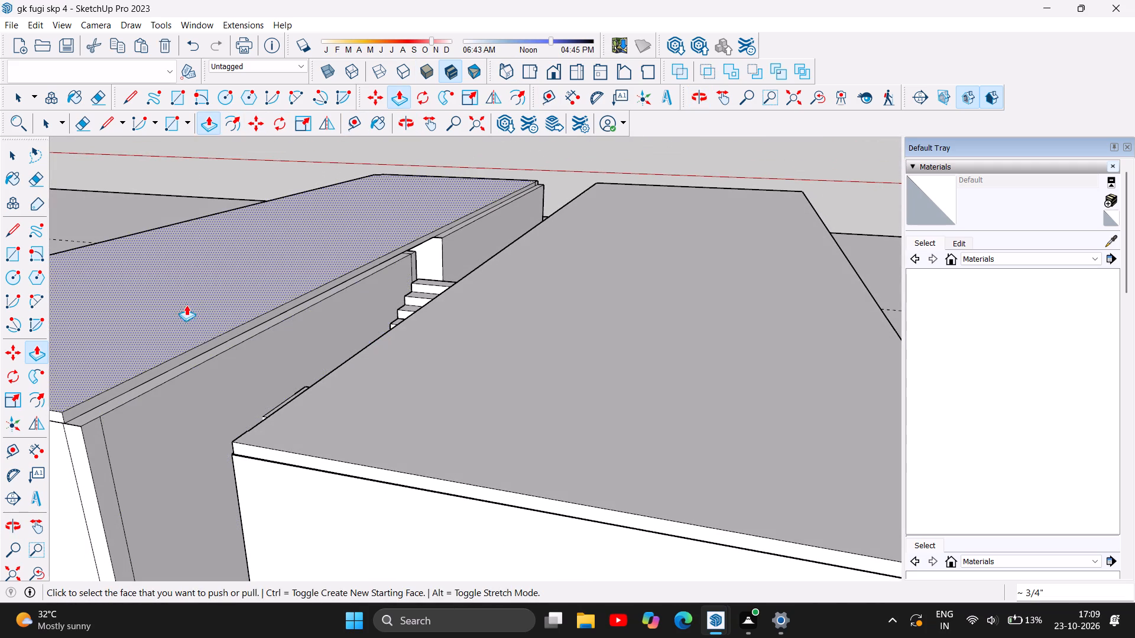
scroll(215, 336, up, 4)
drag(232, 333, 239, 334)
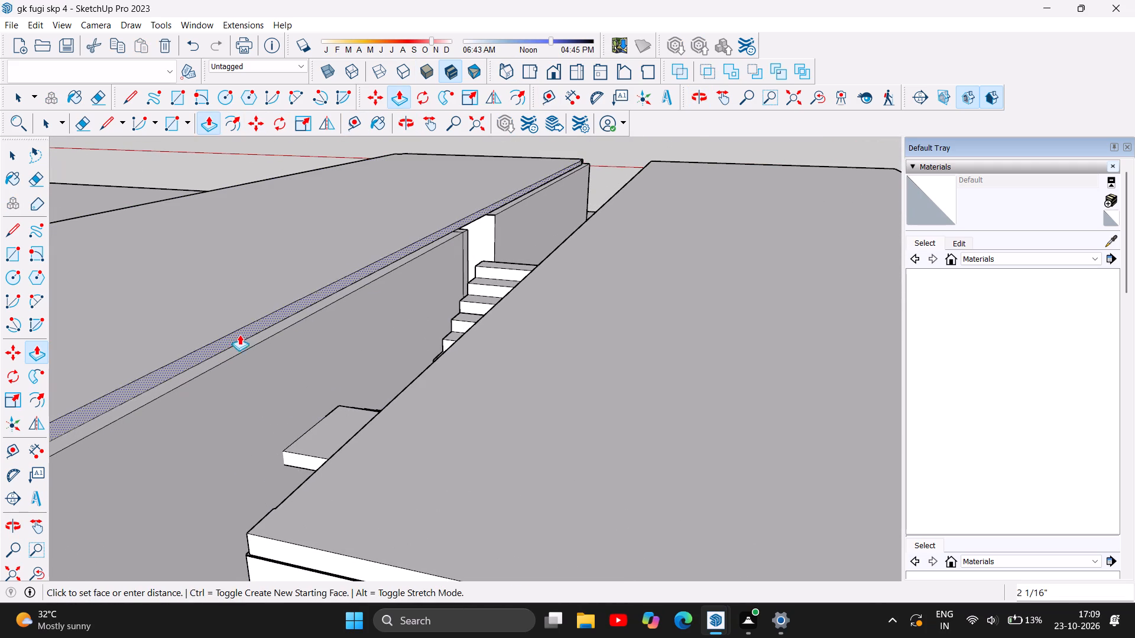
drag(239, 334, 253, 339)
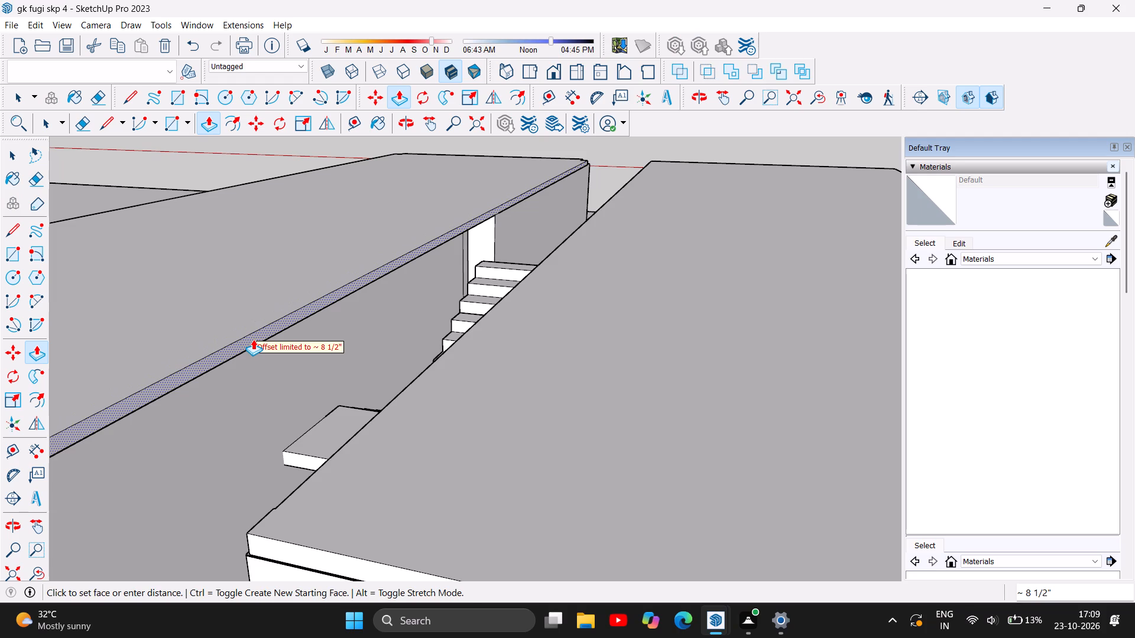
drag(253, 339, 261, 341)
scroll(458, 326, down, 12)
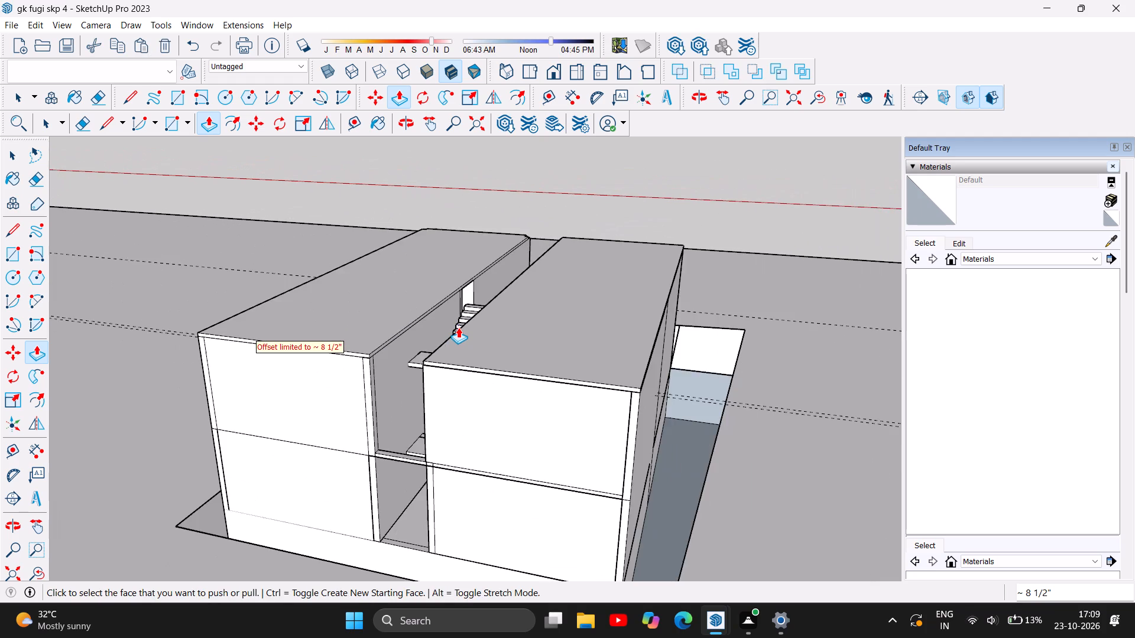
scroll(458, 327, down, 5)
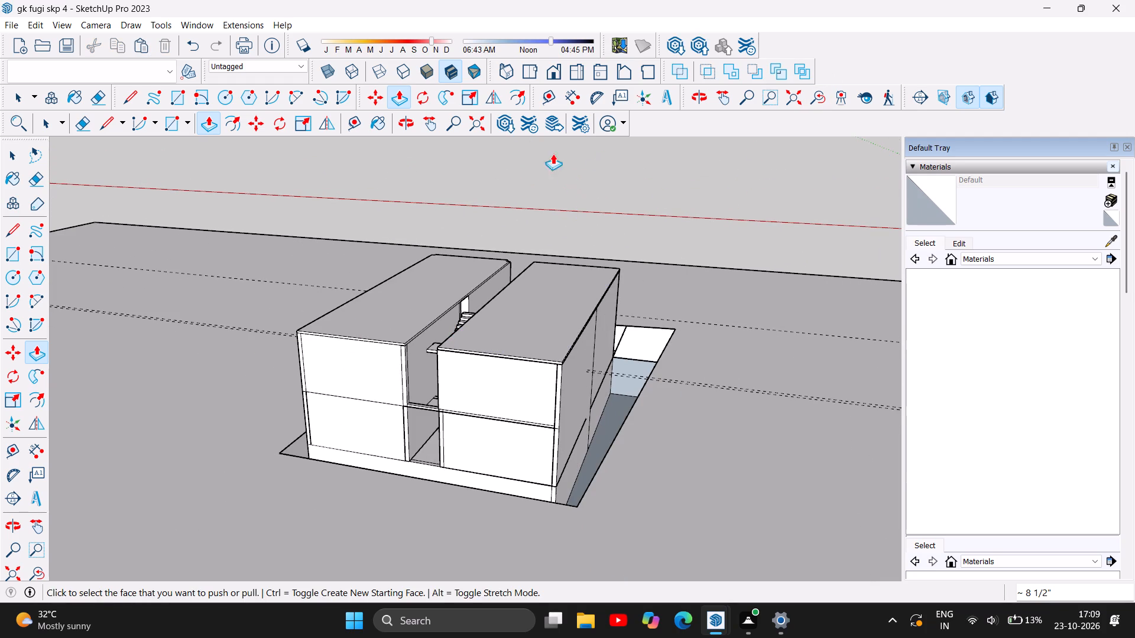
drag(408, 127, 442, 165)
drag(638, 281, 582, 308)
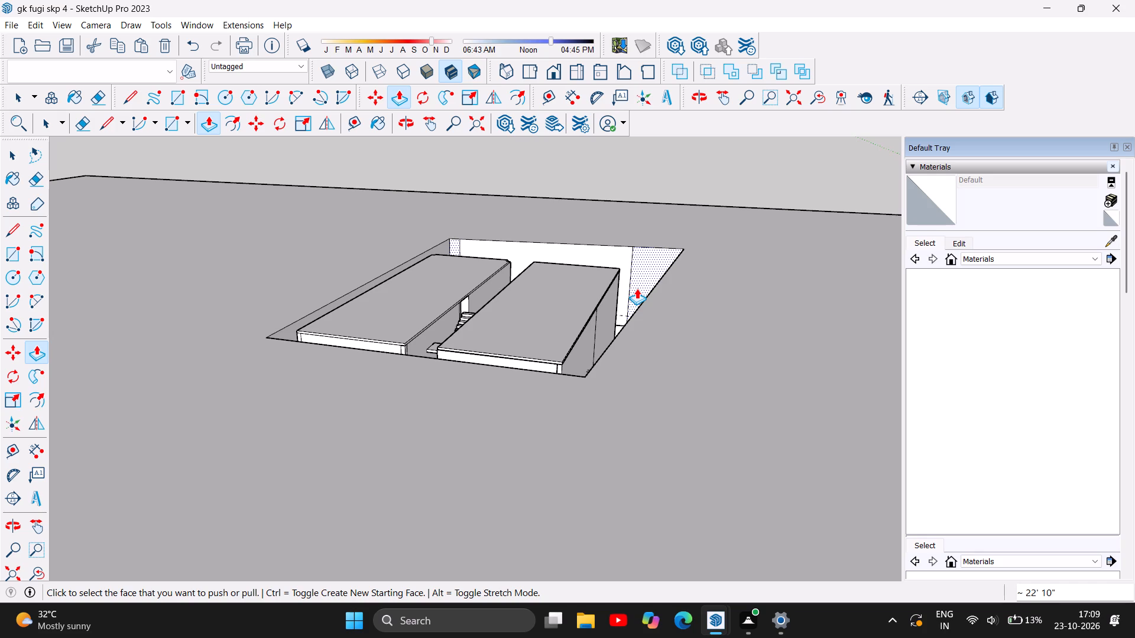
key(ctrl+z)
Inspect the roofed building from the side and front, then examine the slab edges along the passage between the two blocks.
click(399, 120)
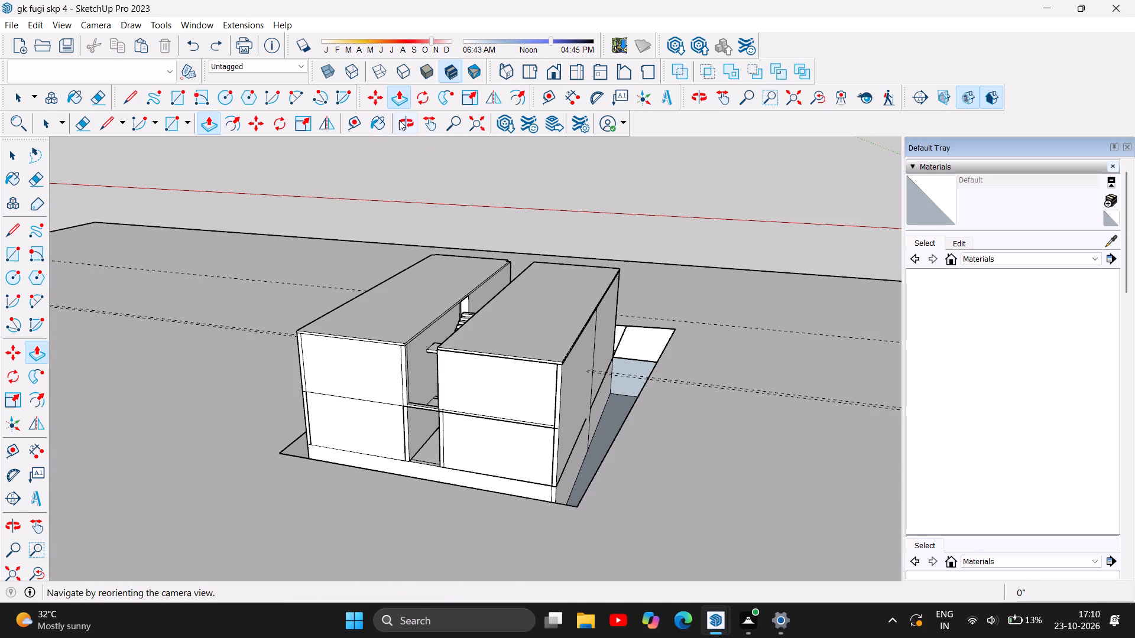
drag(748, 299, 276, 250)
drag(805, 332, 631, 352)
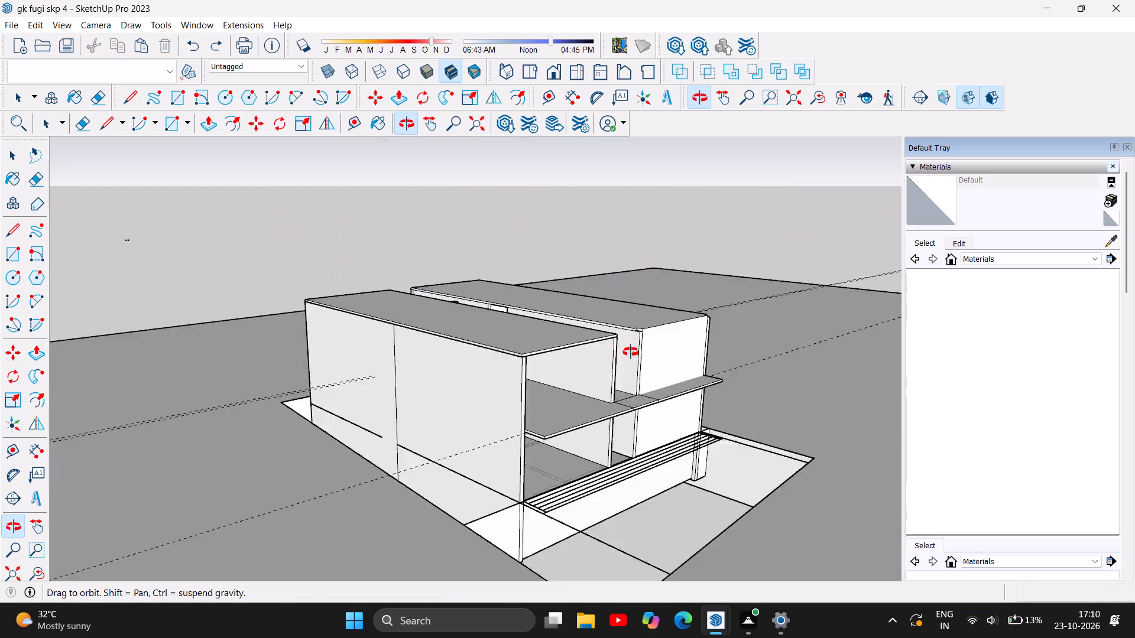
drag(631, 352, 484, 289)
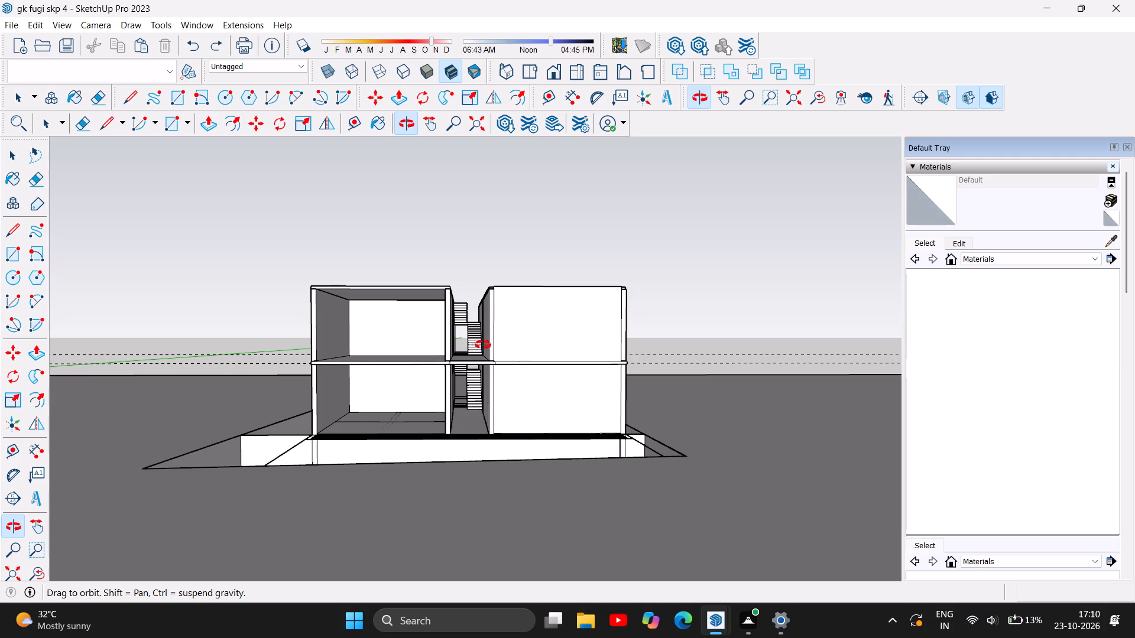
drag(479, 345, 505, 382)
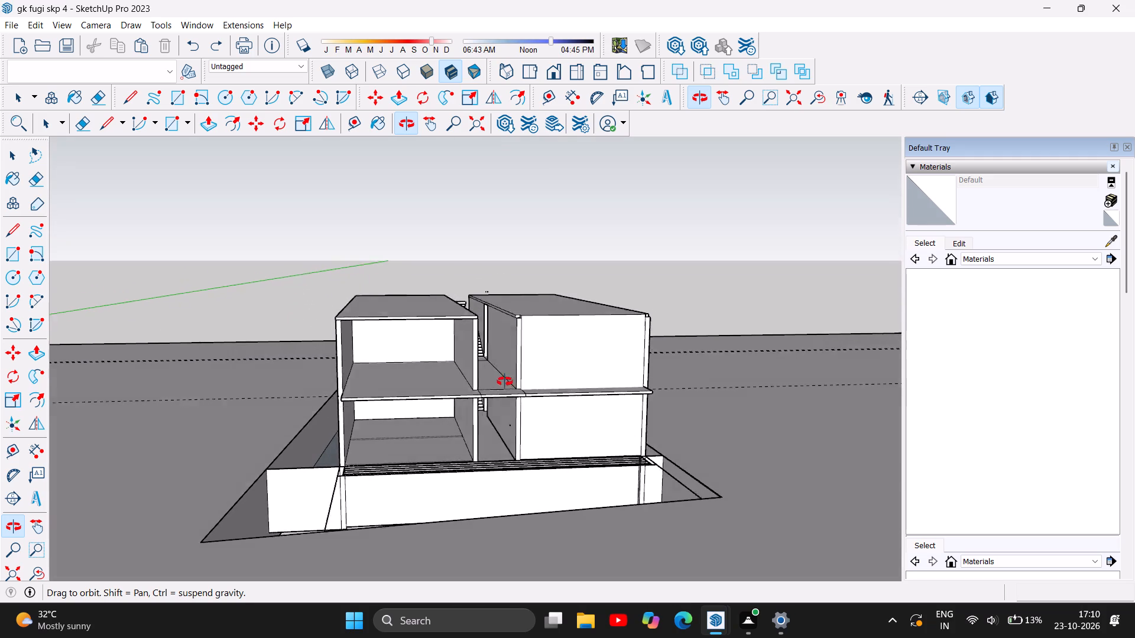
drag(505, 382, 478, 438)
drag(494, 379, 485, 425)
scroll(480, 426, up, 18)
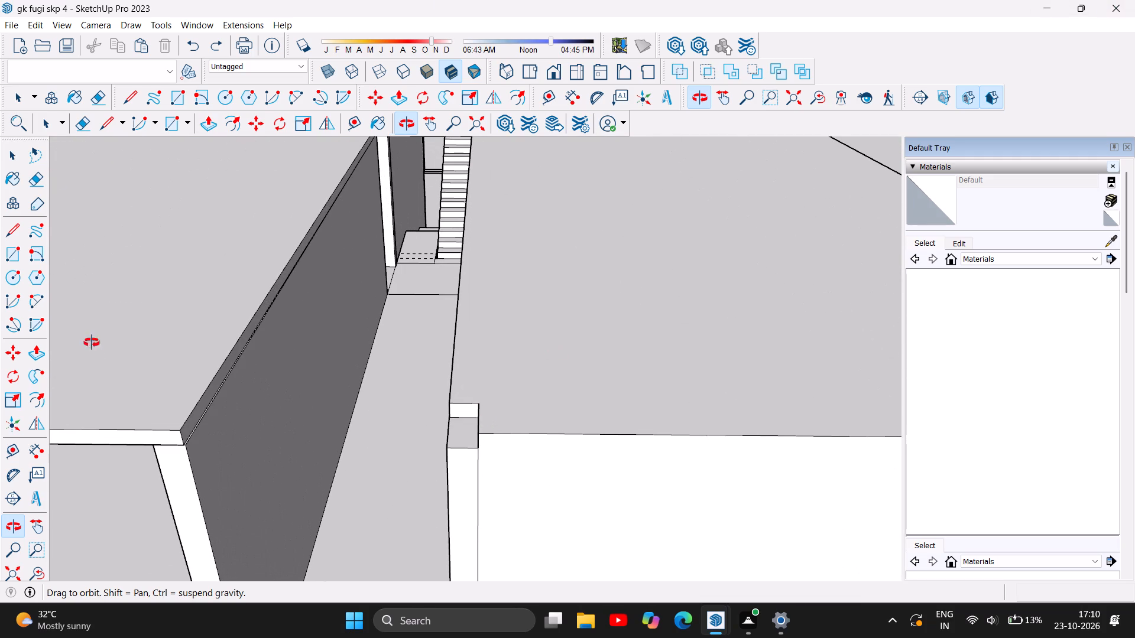
scroll(157, 454, up, 8)
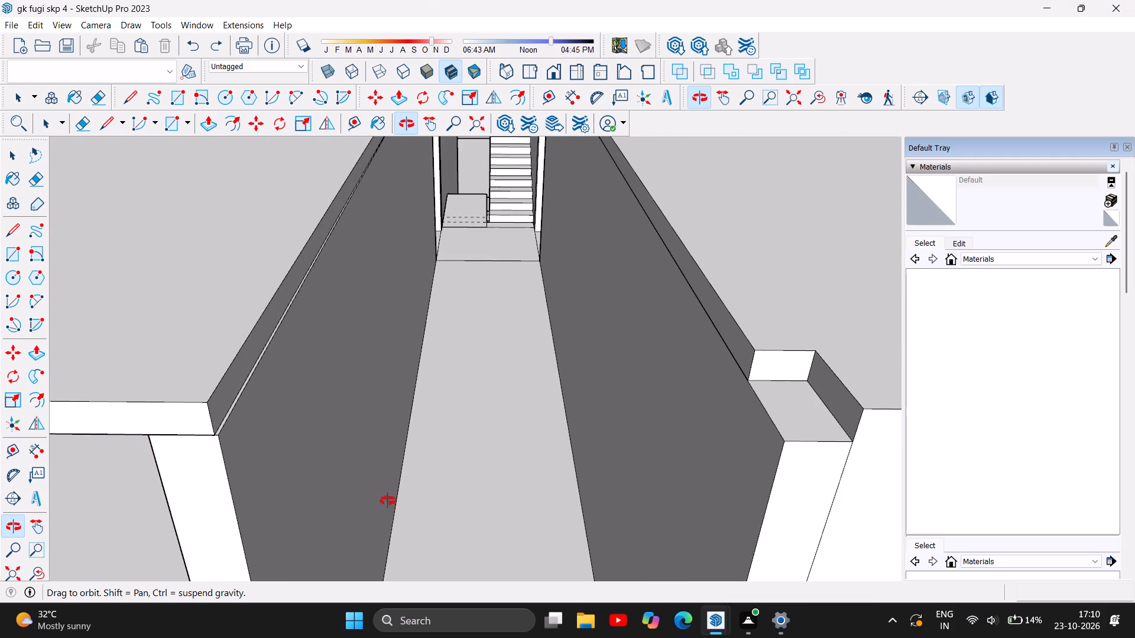
Push/Pull the top of the notched front wall corner beside the passage on the right-hand block up 5", flush with the roof slab's top.
scroll(403, 504, down, 12)
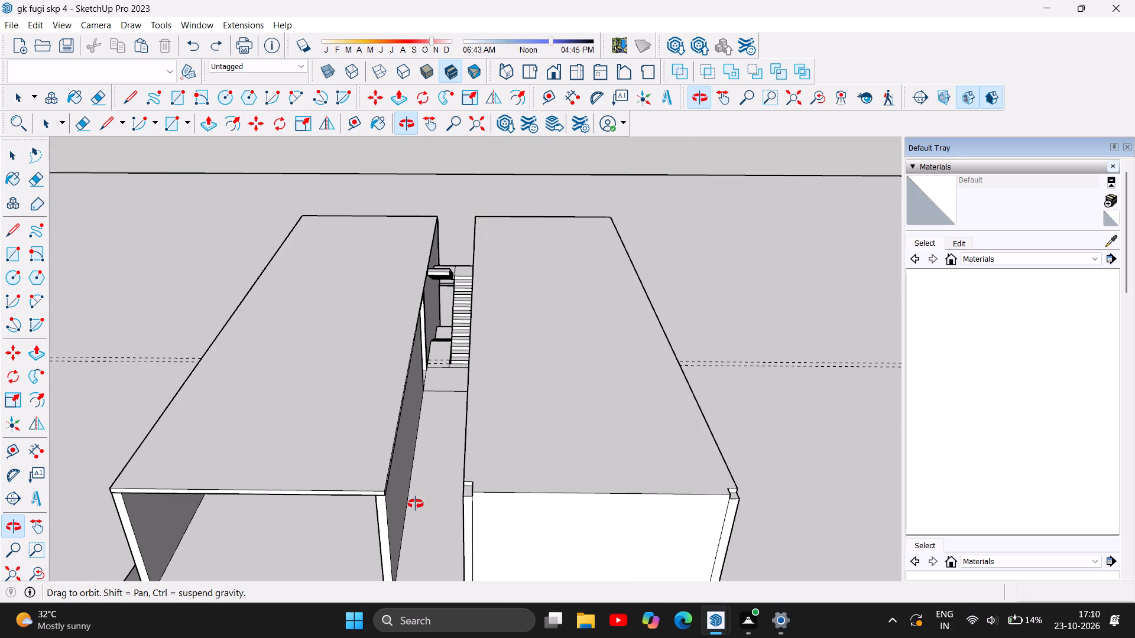
drag(381, 505, 404, 395)
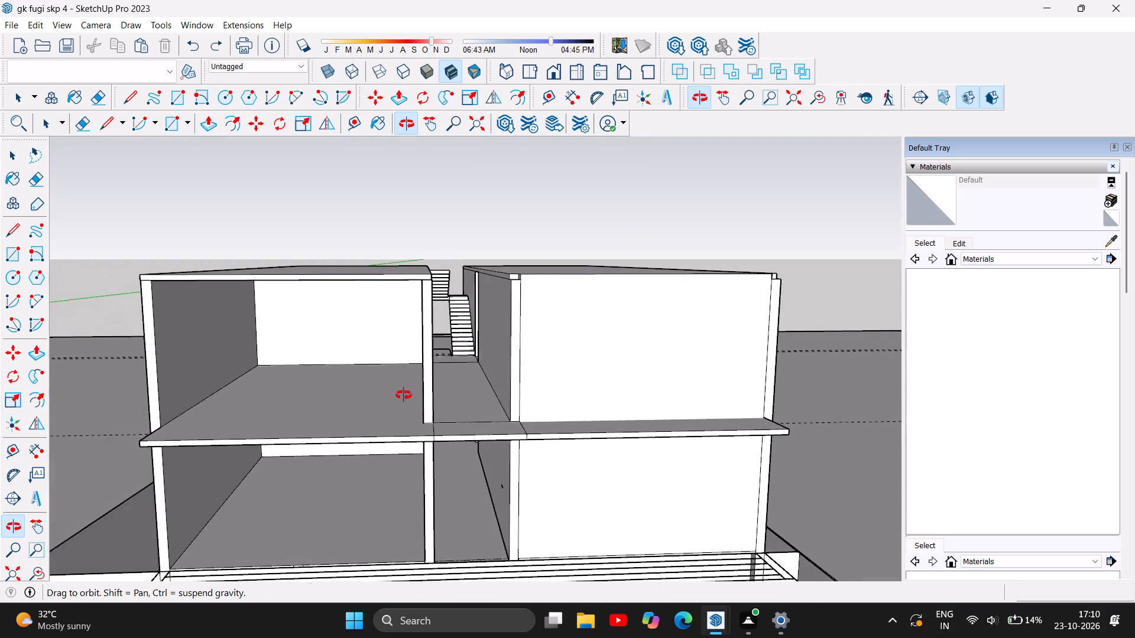
drag(404, 395, 387, 484)
scroll(495, 455, up, 9)
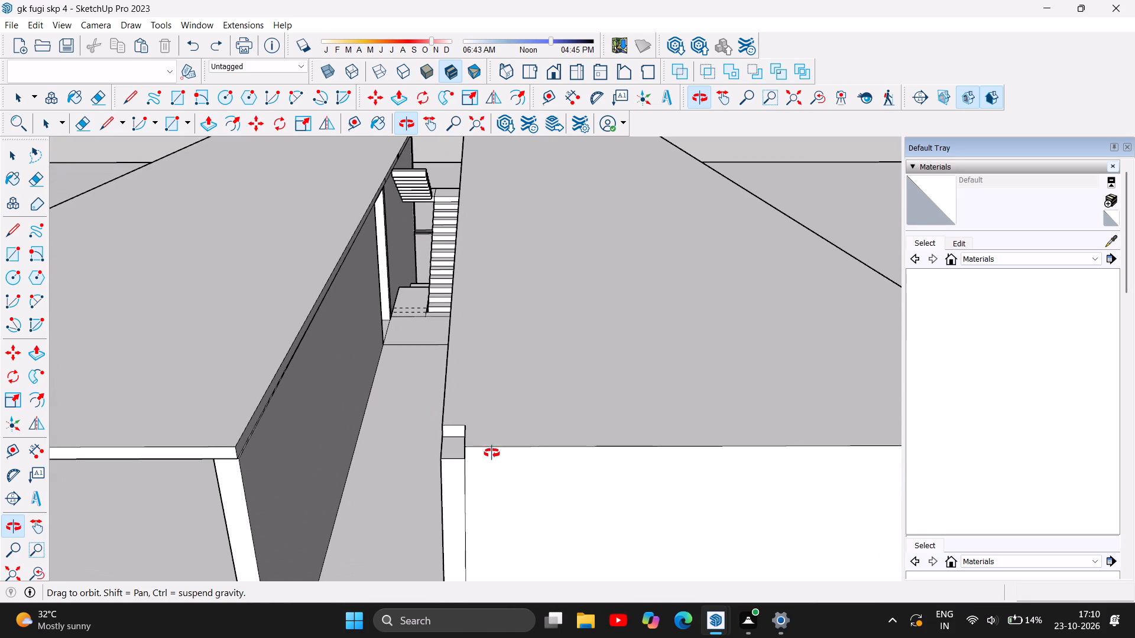
click(213, 123)
drag(452, 442, 457, 434)
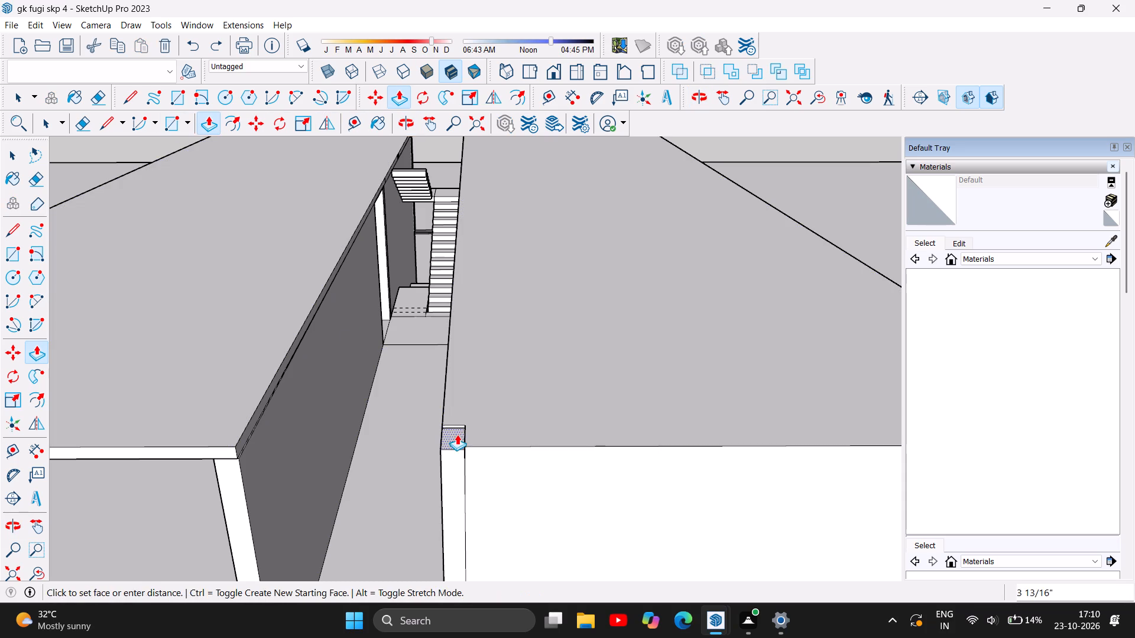
drag(457, 434, 466, 418)
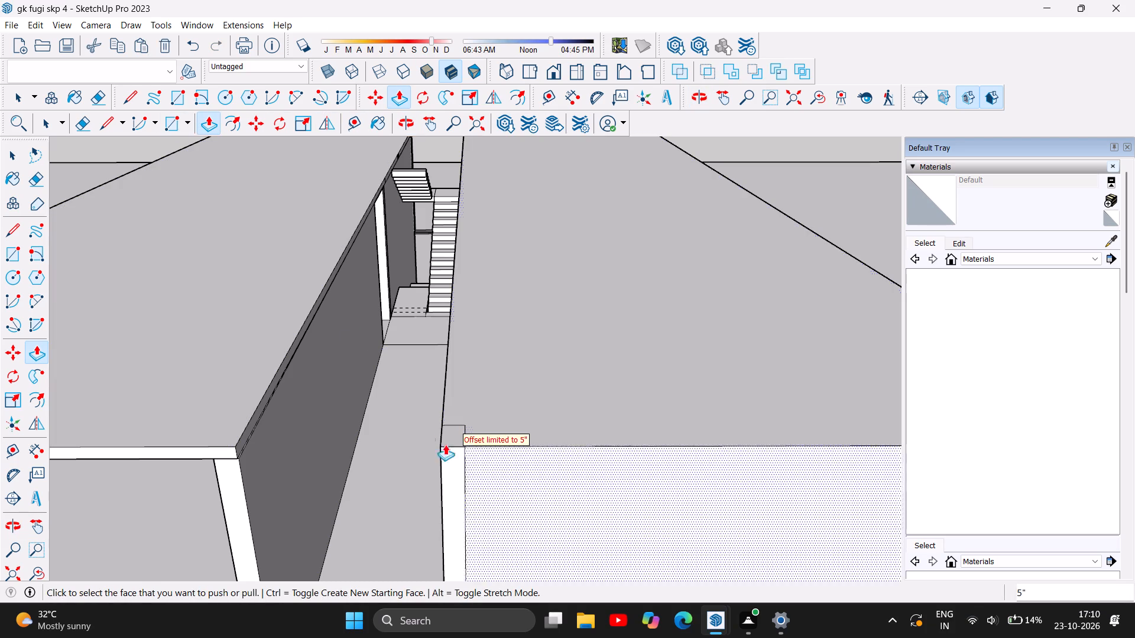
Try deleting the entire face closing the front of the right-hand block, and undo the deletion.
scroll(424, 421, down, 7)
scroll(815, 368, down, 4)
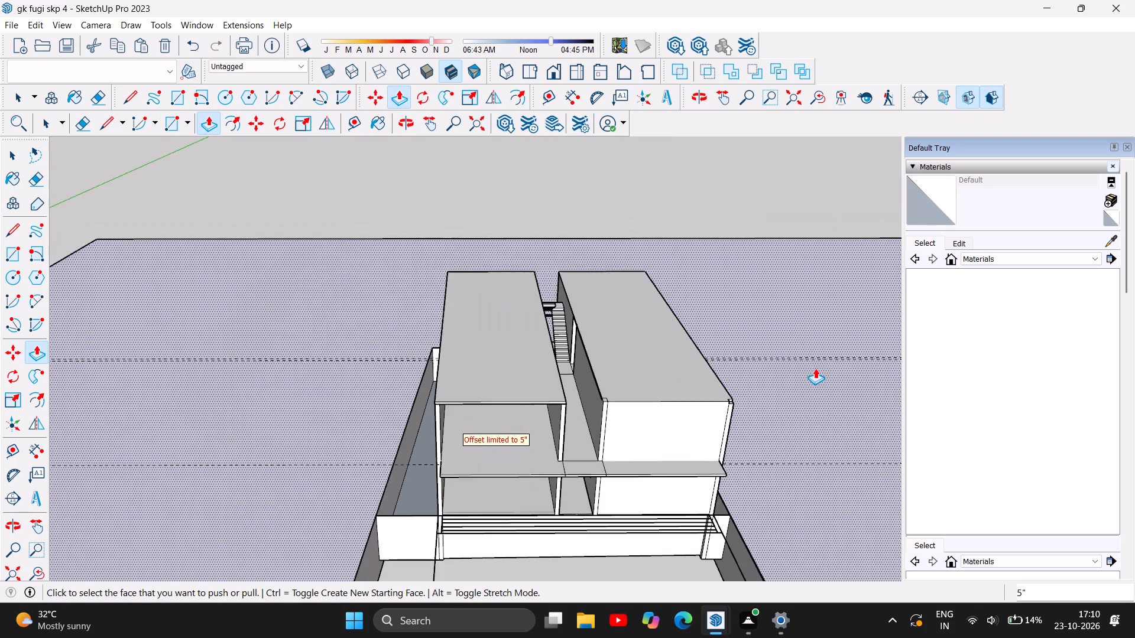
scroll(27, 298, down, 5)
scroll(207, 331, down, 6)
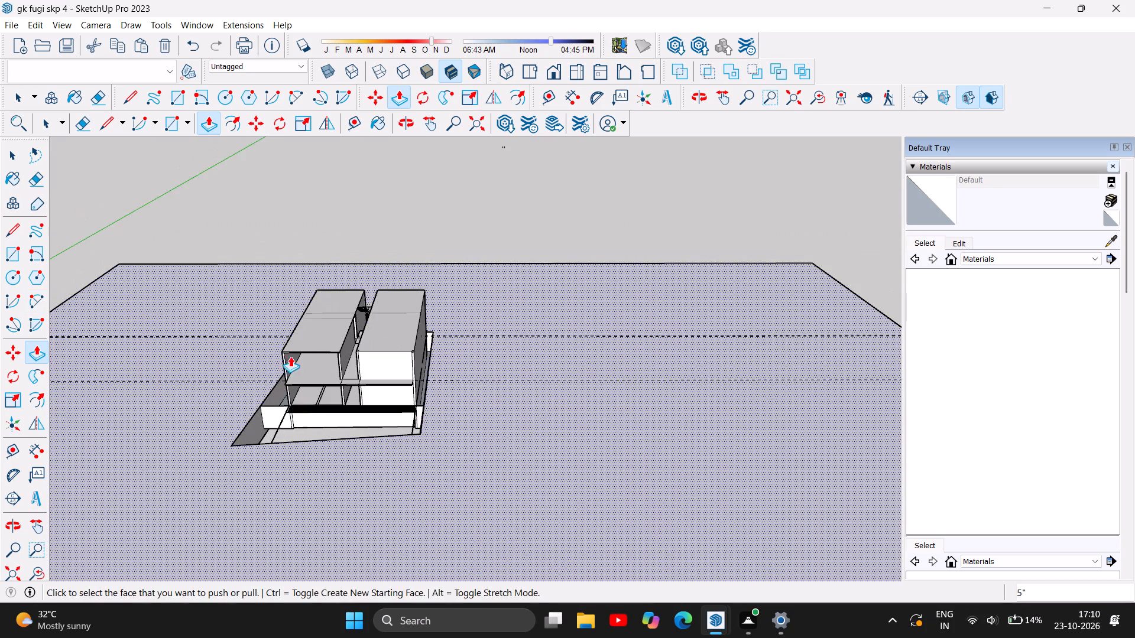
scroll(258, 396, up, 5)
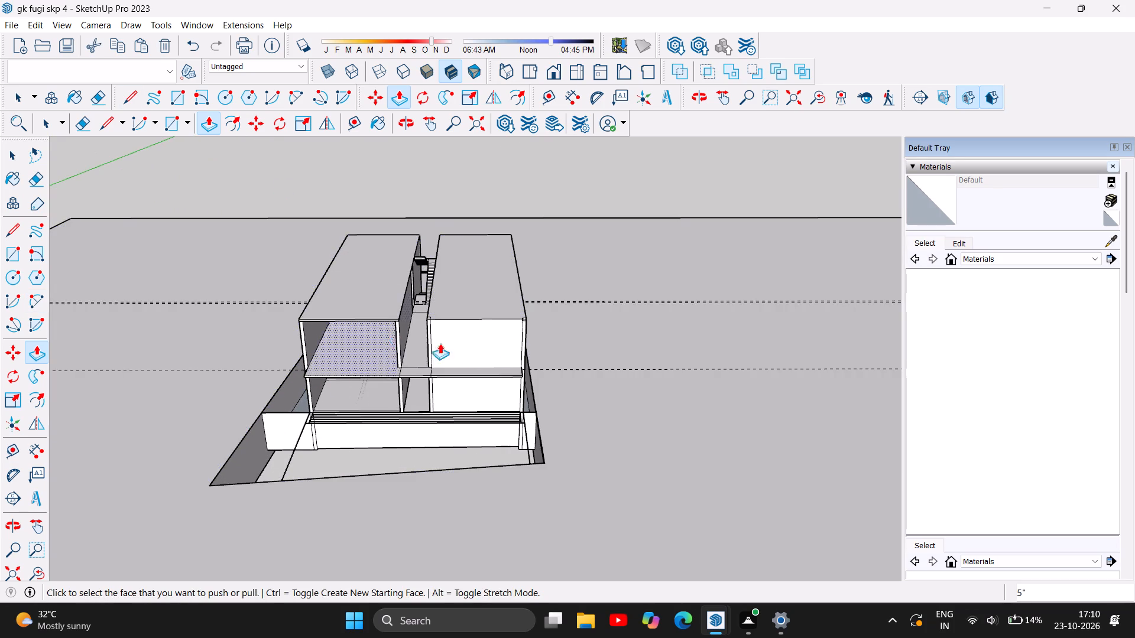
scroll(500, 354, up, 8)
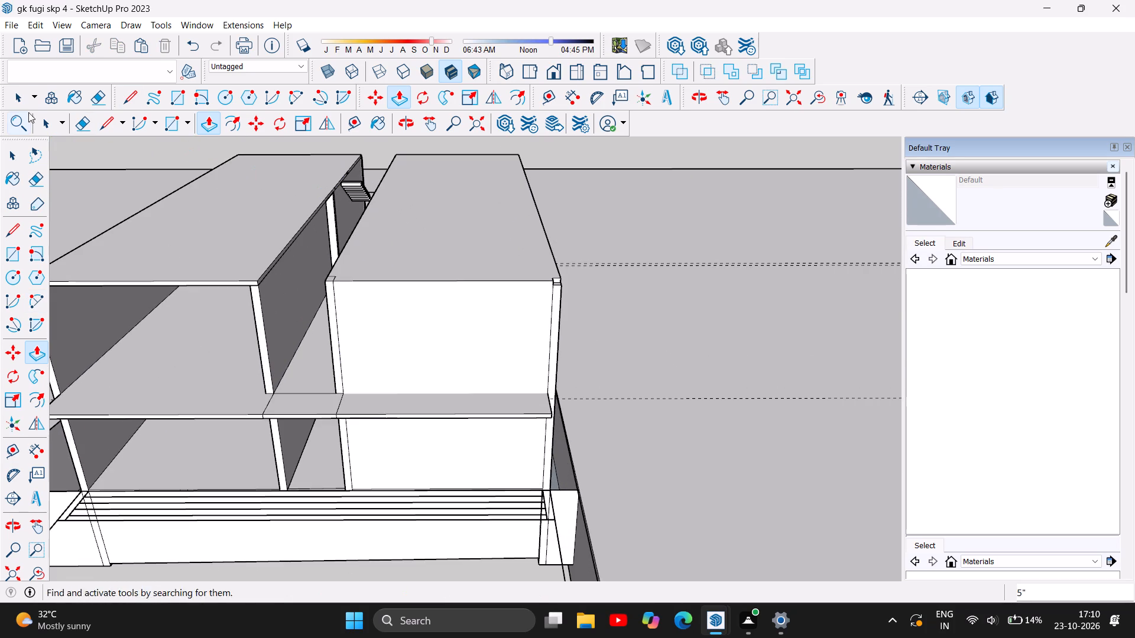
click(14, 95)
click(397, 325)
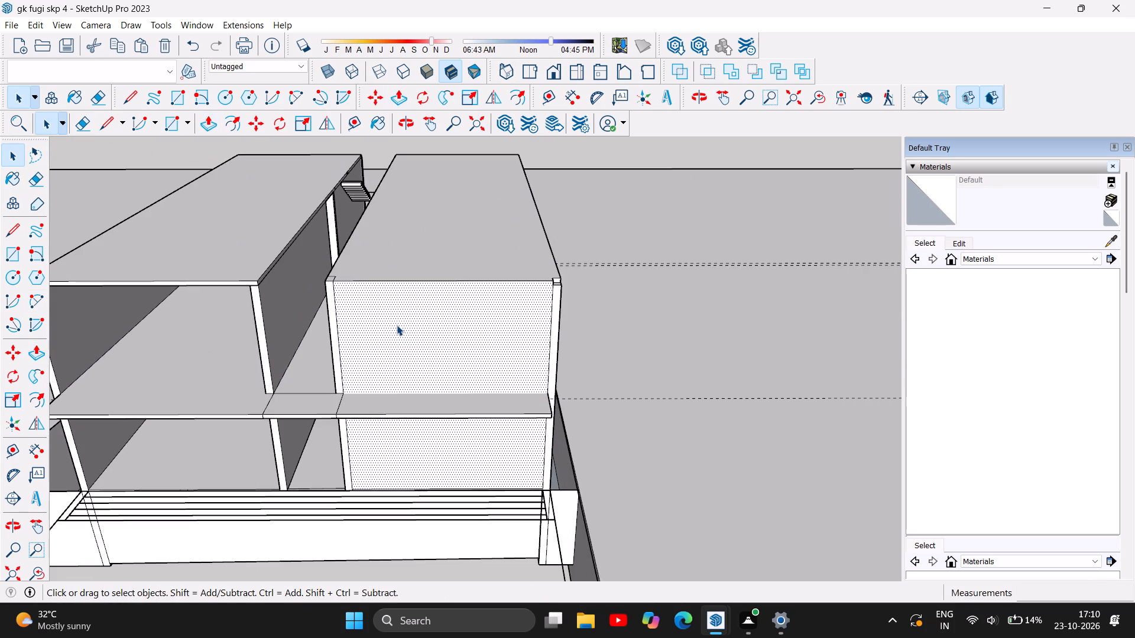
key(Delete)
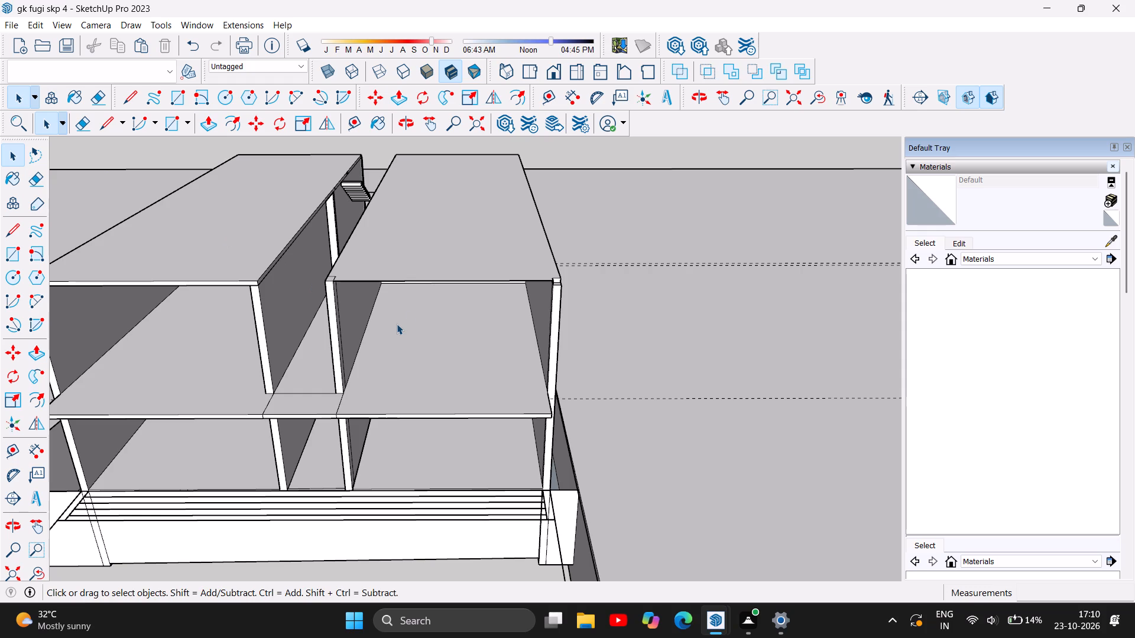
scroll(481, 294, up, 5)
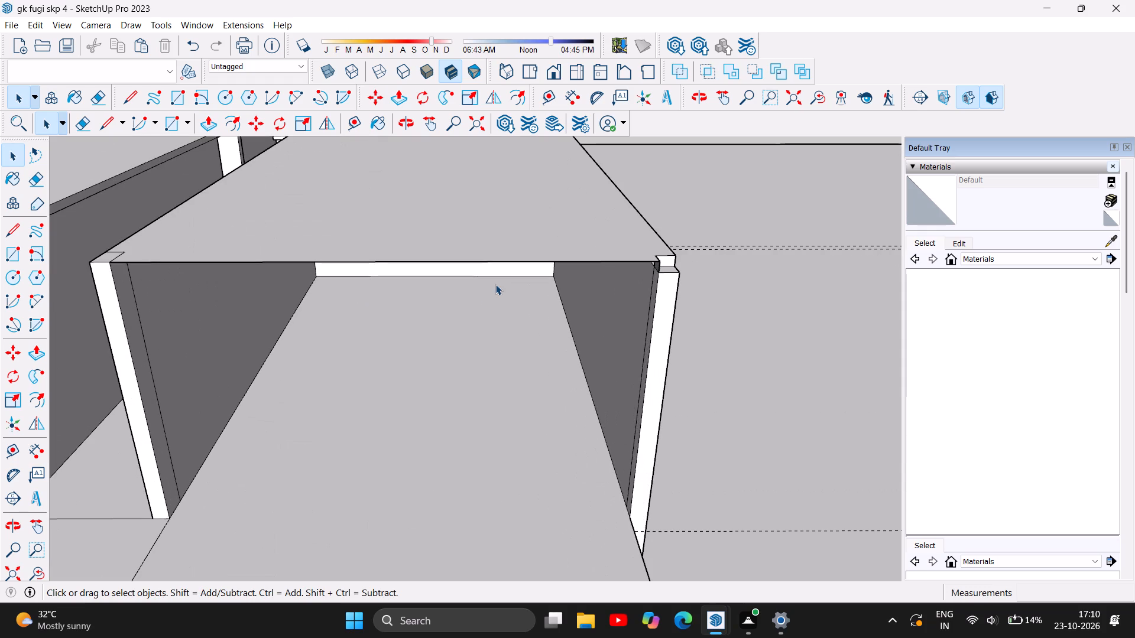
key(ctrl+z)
Draw a line about 19' 8" long across the right-hand block's front face along the underside of the roof slab, between the wall corners.
scroll(501, 281, down, 3)
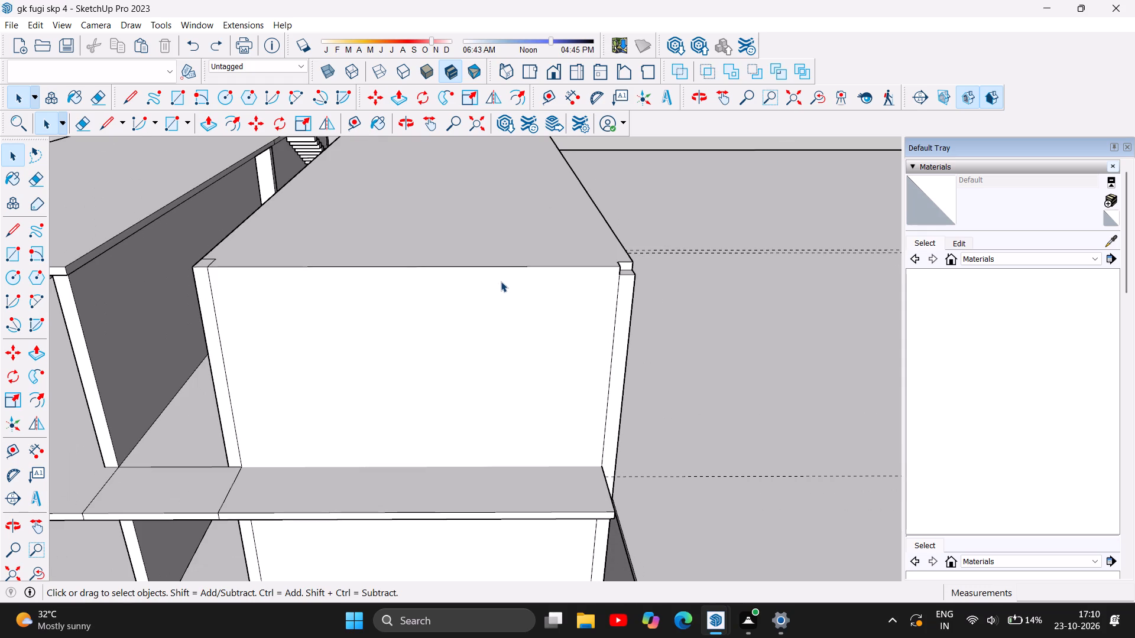
click(12, 232)
click(620, 276)
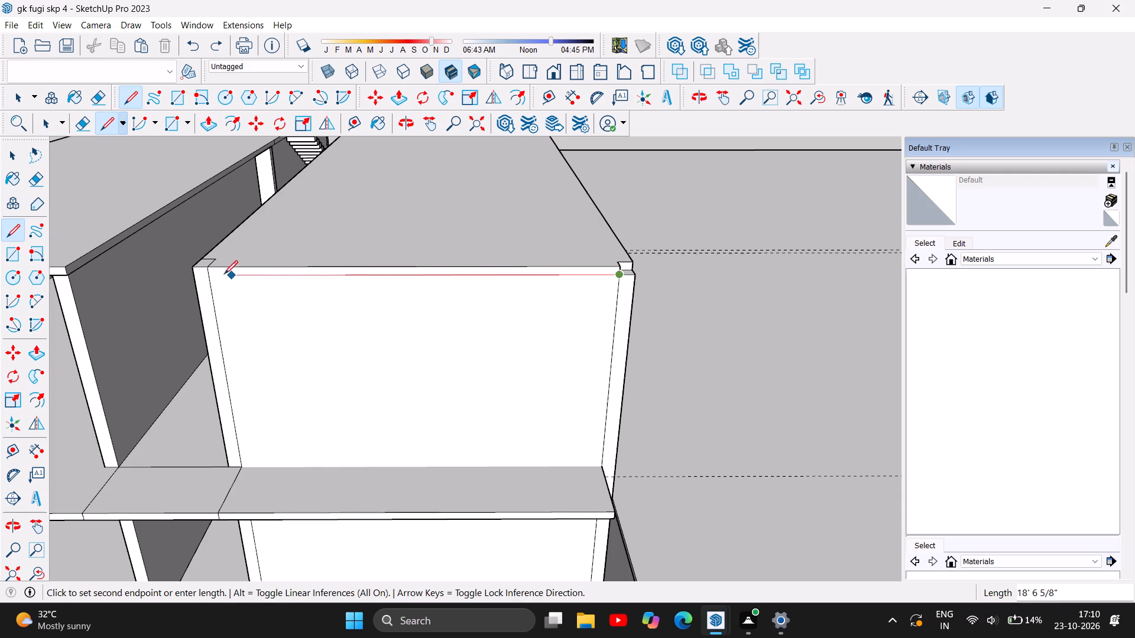
double_click(208, 279)
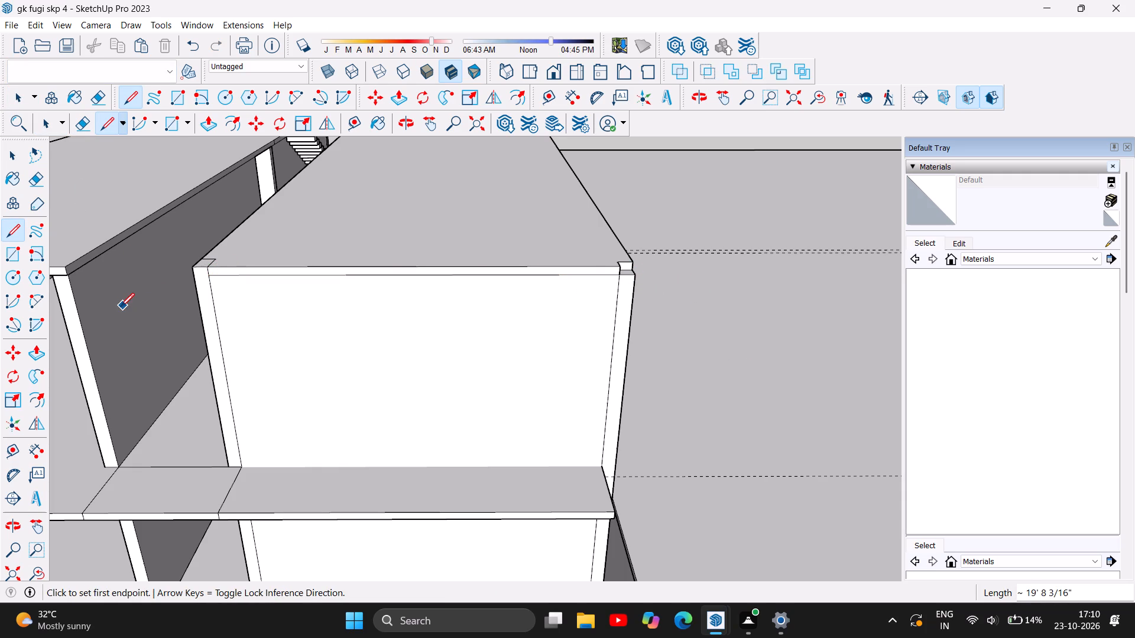
key(Escape)
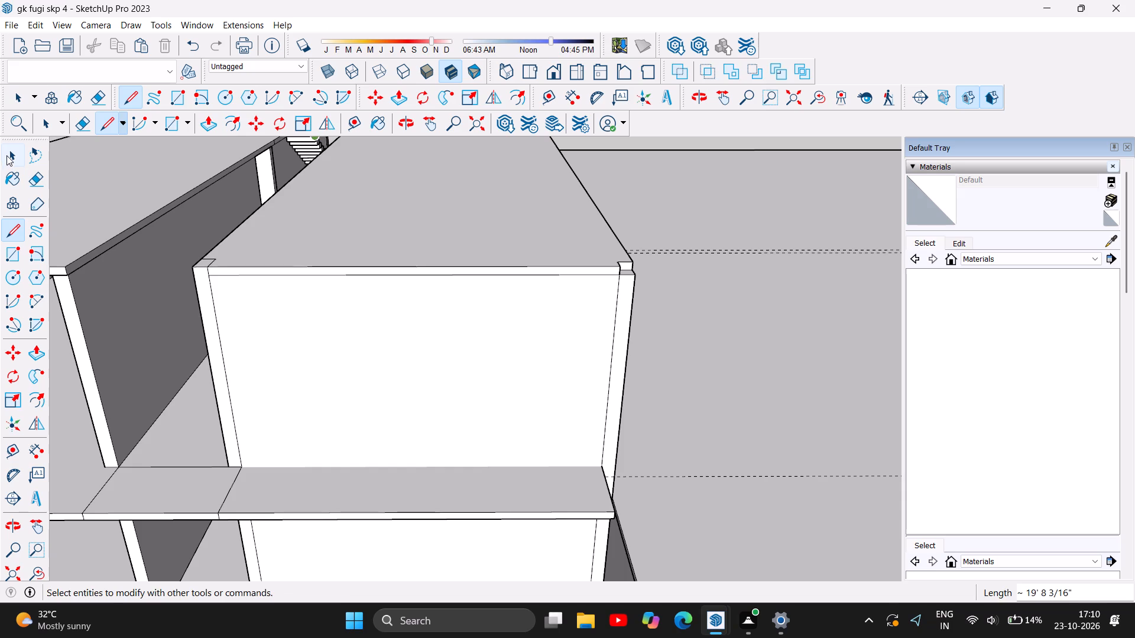
Delete the front face below the slab line to open the right-hand block's front on both storeys.
click(7, 155)
click(396, 403)
key(Delete)
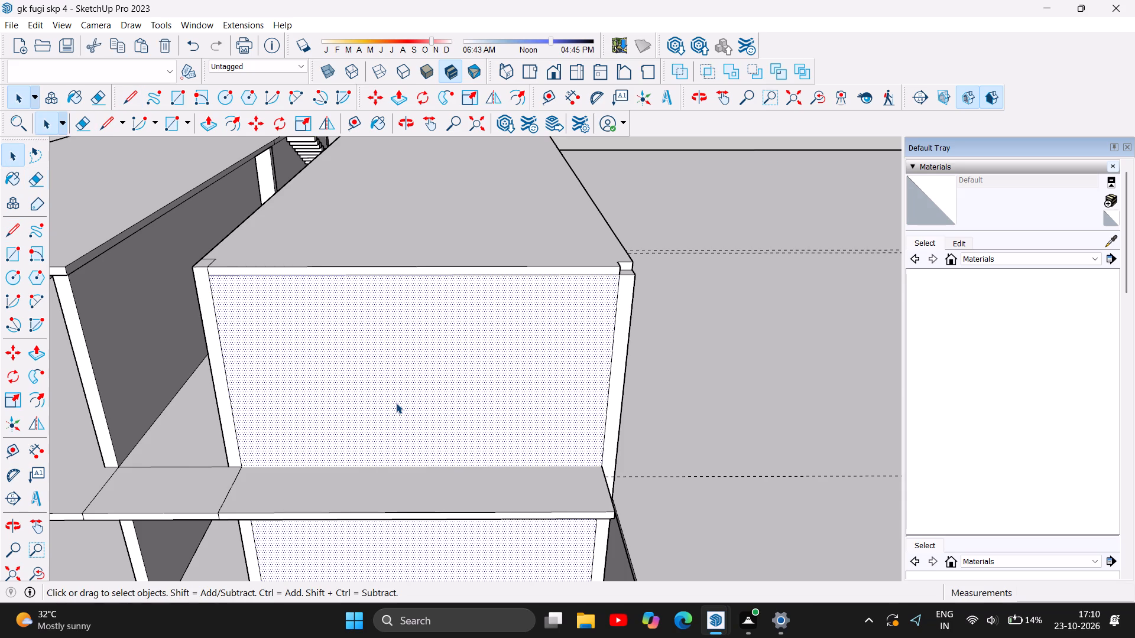
Push/Pull the top of the notched outer front wall corner of the right-hand block up, flush with the roof slab's top.
scroll(773, 430, down, 4)
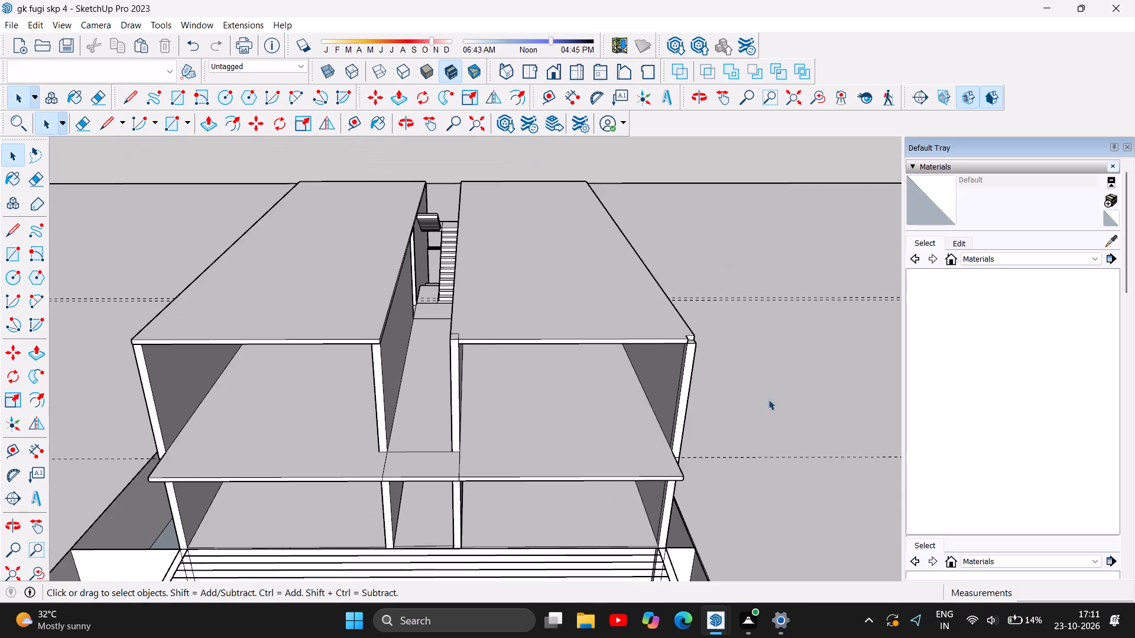
scroll(708, 350, up, 7)
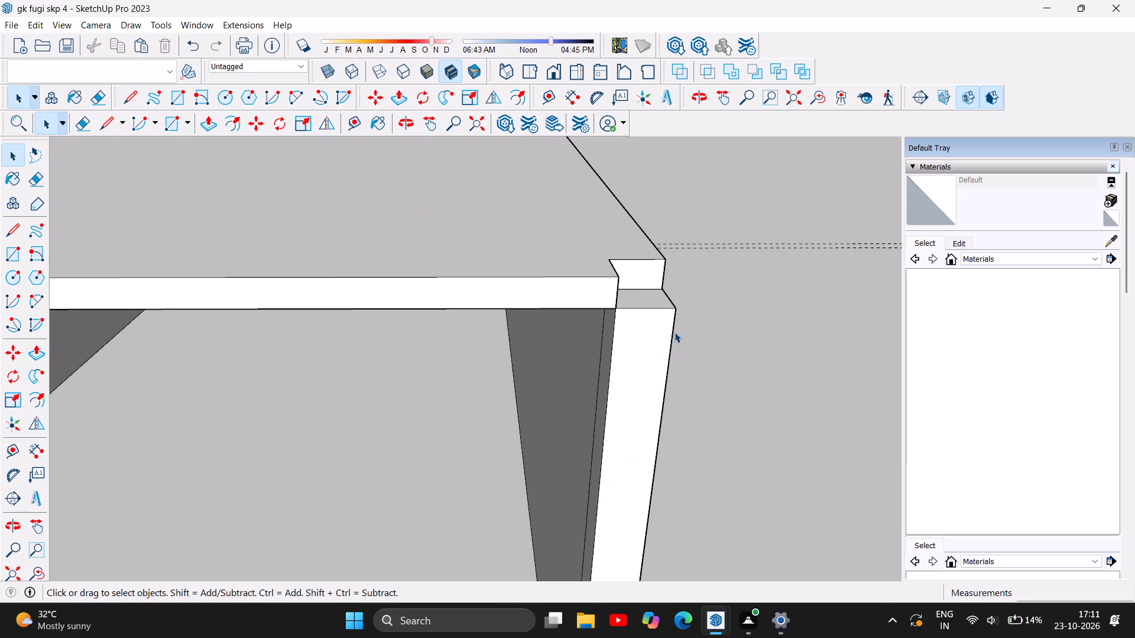
scroll(674, 332, up, 1)
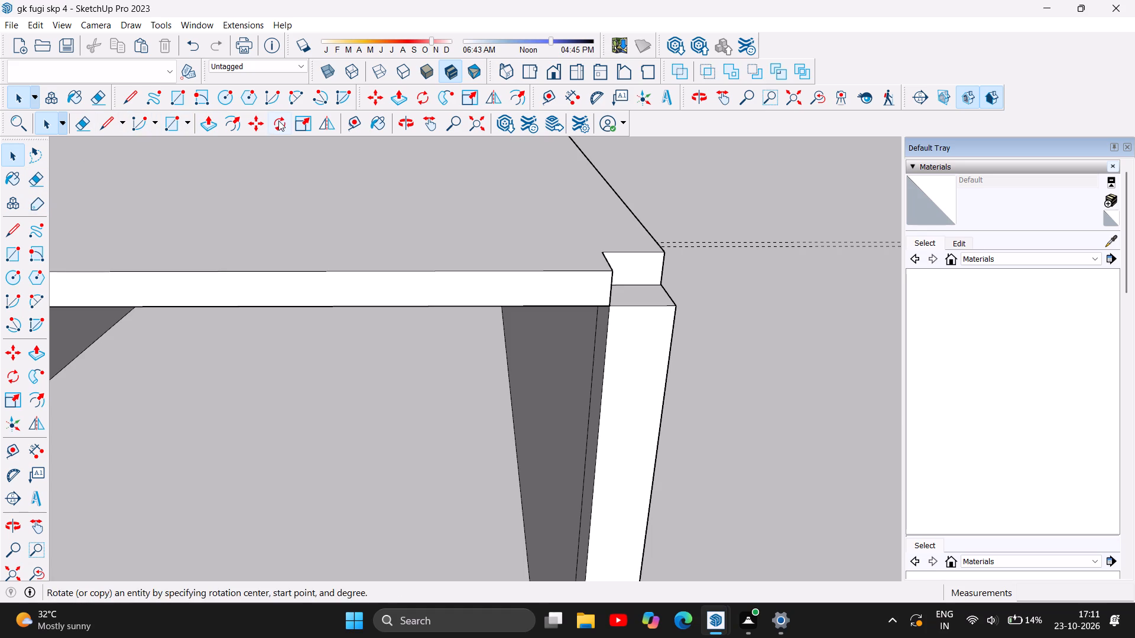
click(215, 125)
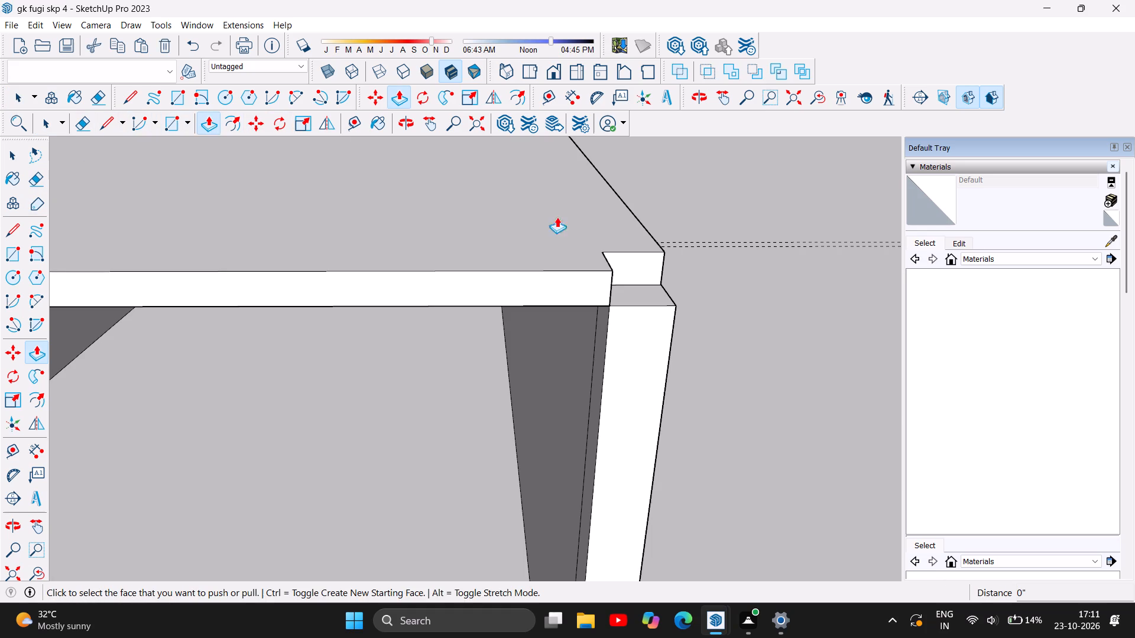
drag(634, 290, 643, 276)
drag(643, 275, 641, 252)
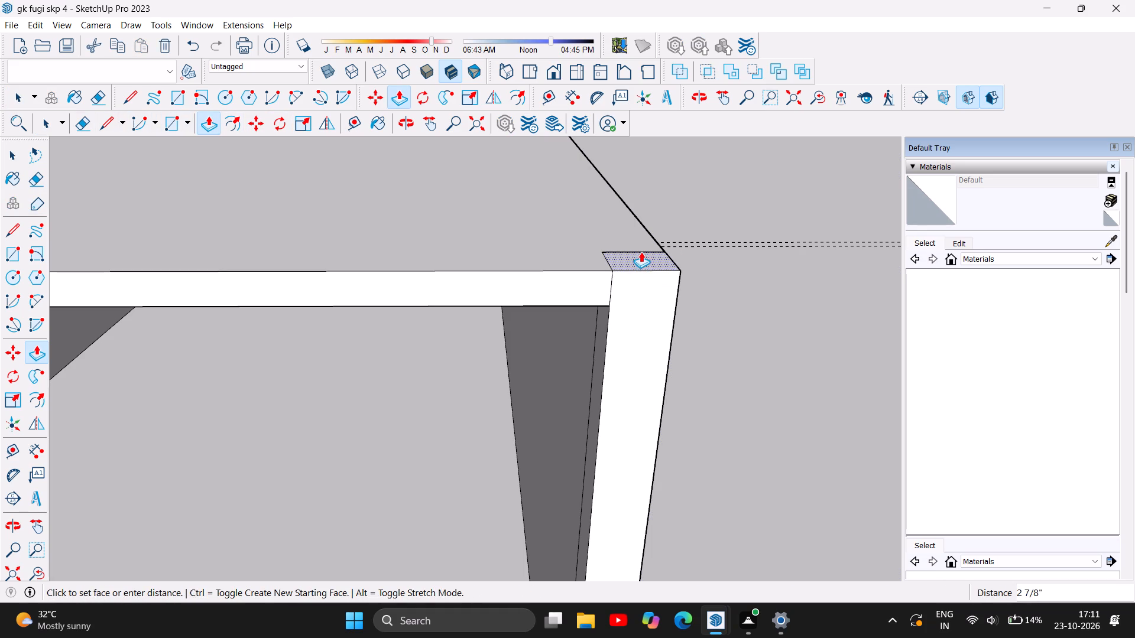
drag(641, 252, 640, 246)
Delete the line crossing the upper passage floor between the front ends of the two passage walls.
scroll(323, 208, down, 5)
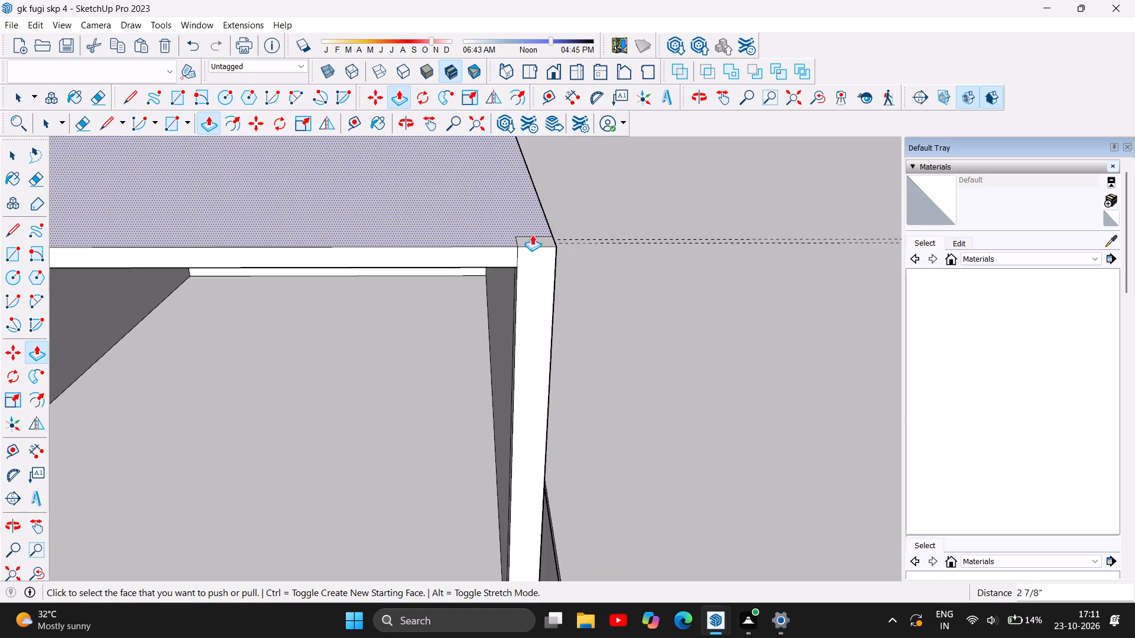
scroll(673, 239, down, 8)
scroll(696, 258, up, 4)
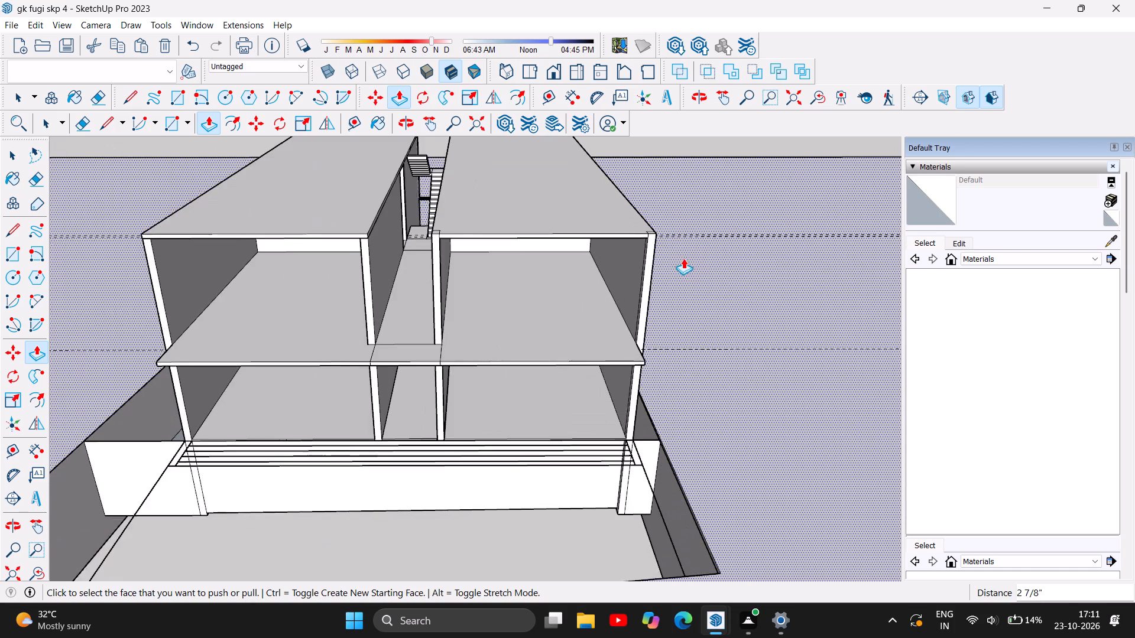
scroll(538, 239, down, 4)
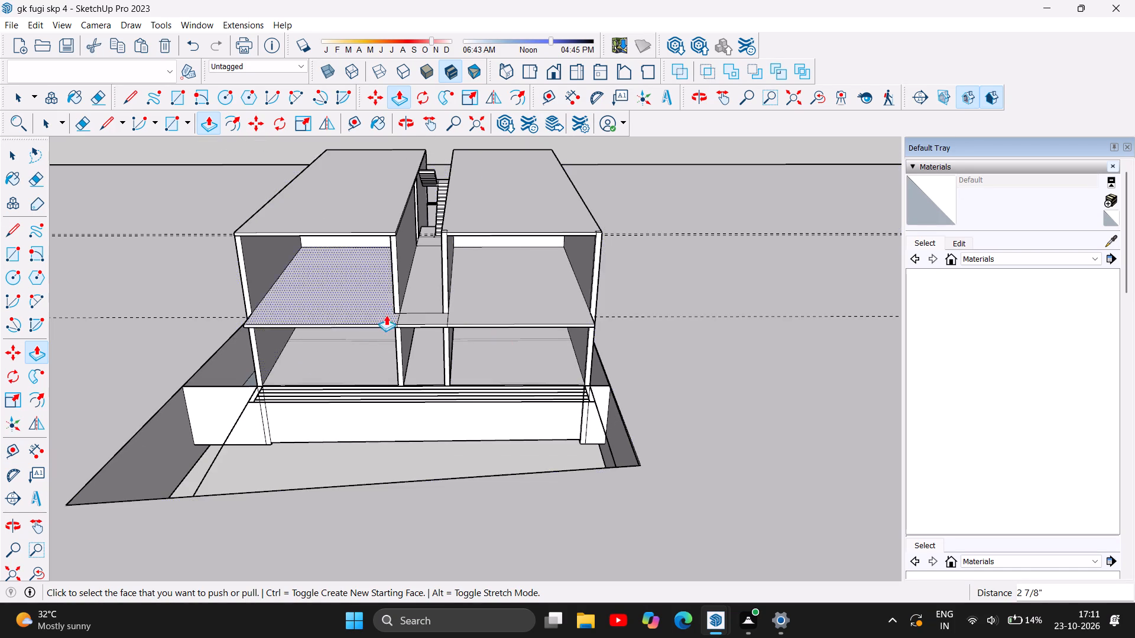
scroll(404, 295, up, 12)
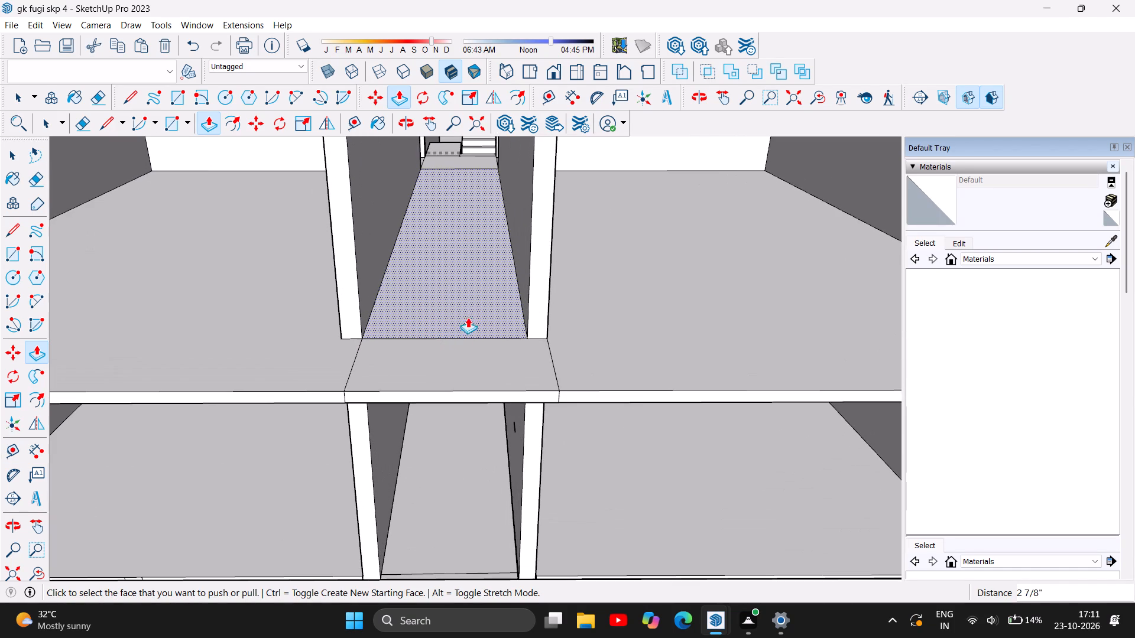
click(18, 152)
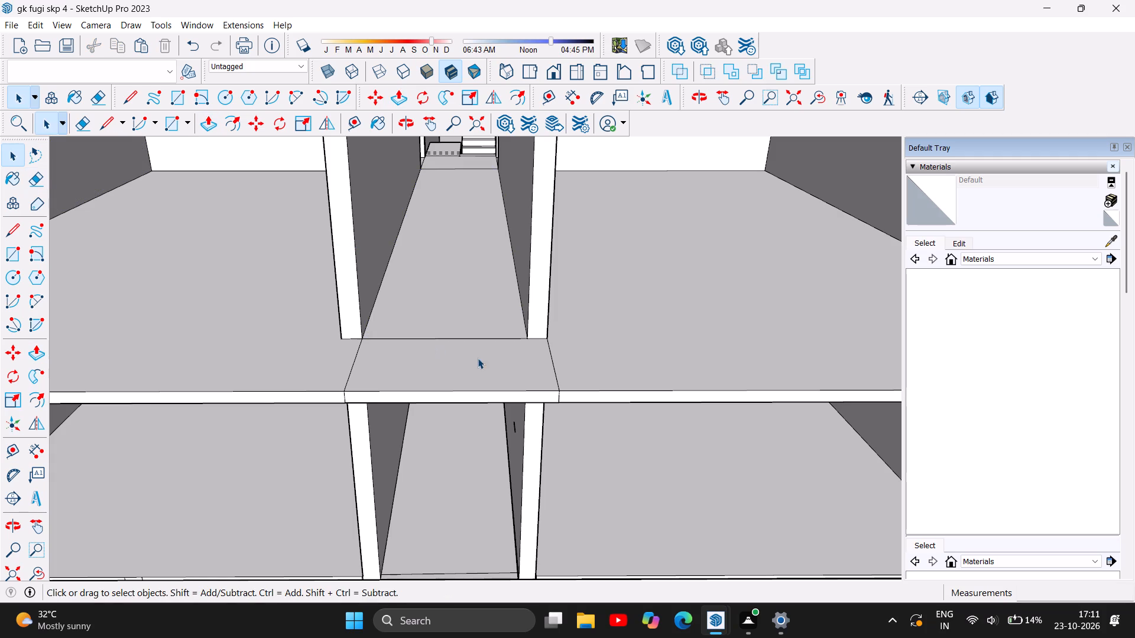
double_click(461, 338)
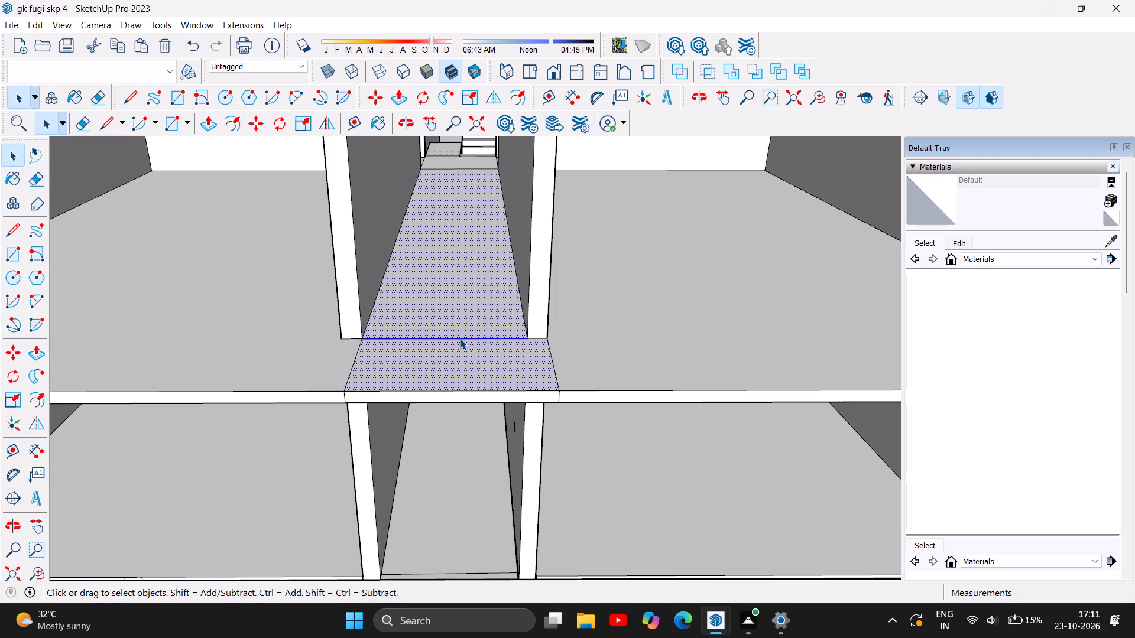
click(460, 338)
key(Delete)
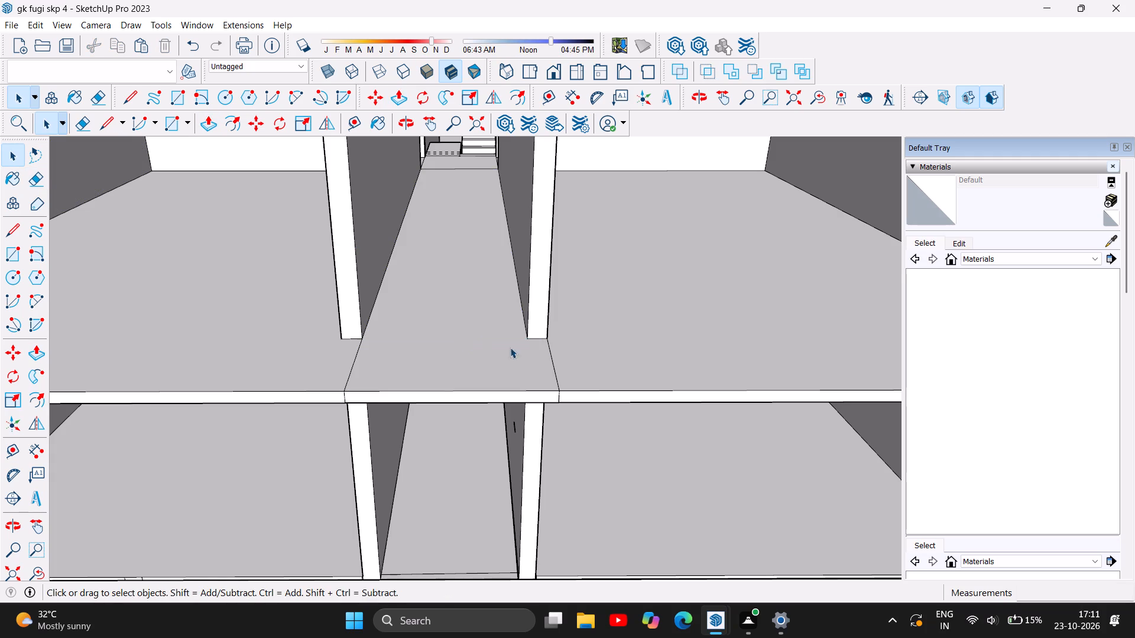
Delete the seam lines on the right-hand block's side of the passage, across the upper floor slab's top and its front edge.
click(549, 346)
key(Delete)
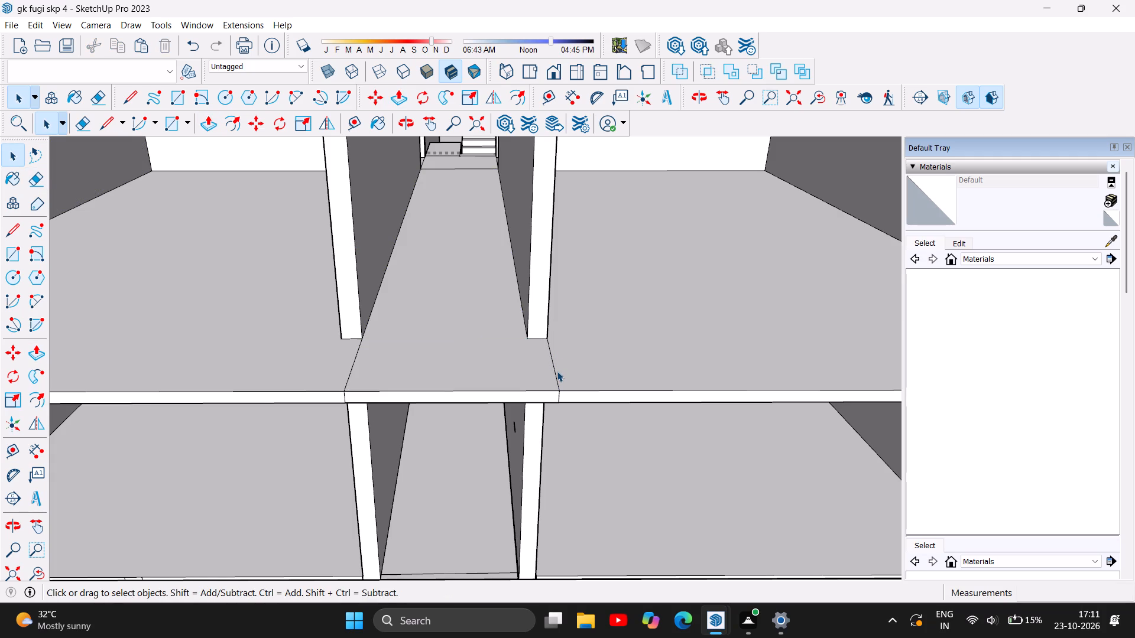
click(556, 375)
key(Delete)
click(558, 396)
key(Delete)
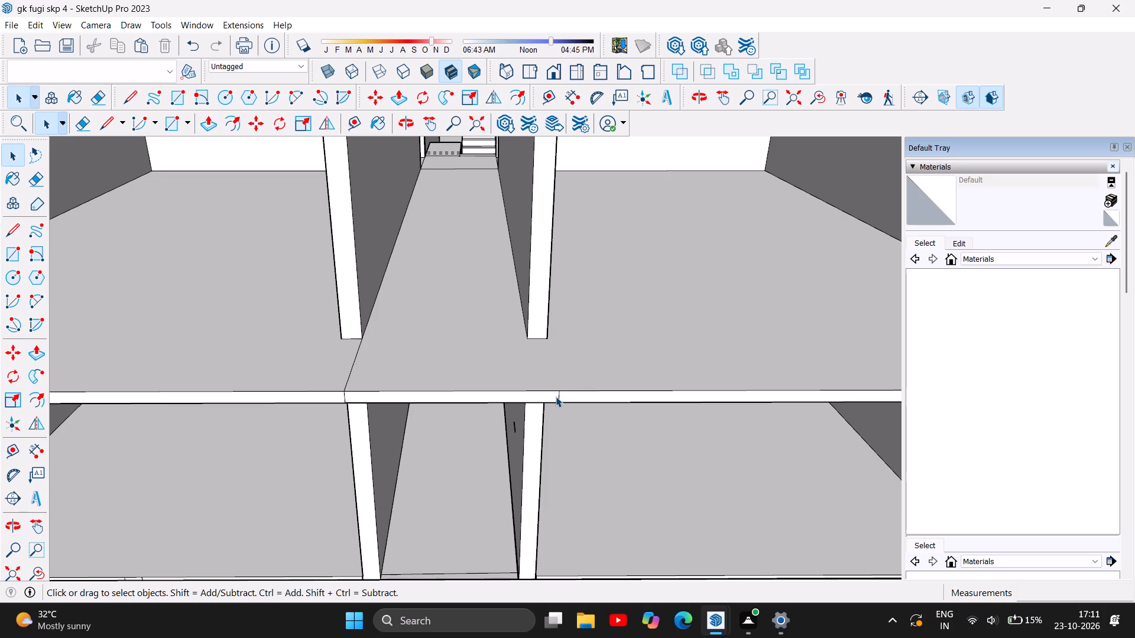
double_click(558, 395)
click(558, 398)
key(Delete)
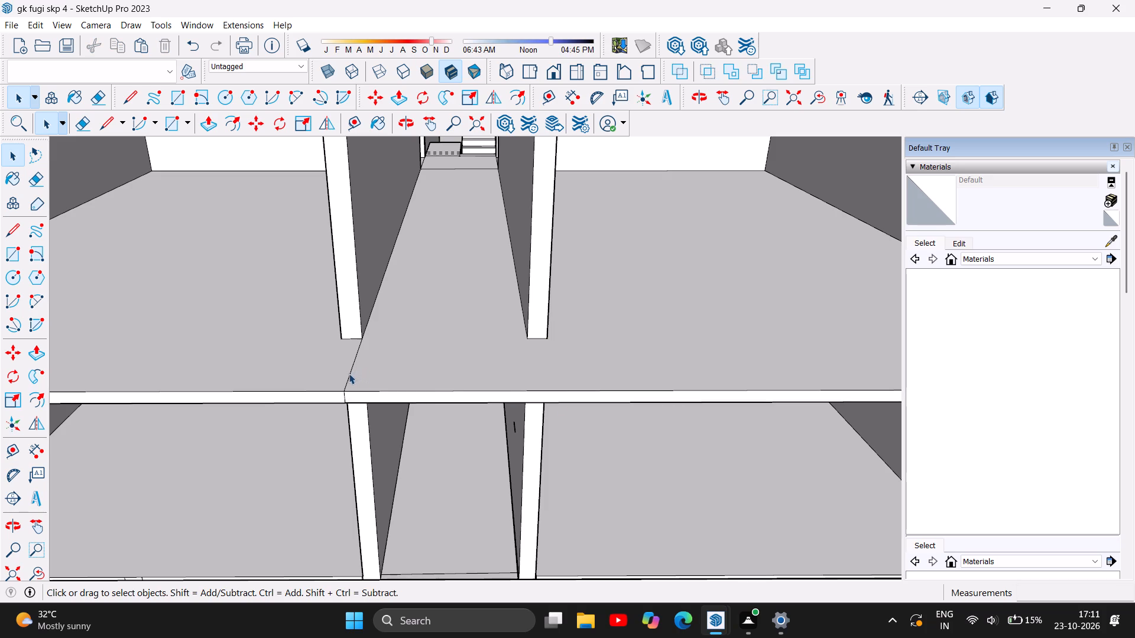
Delete the remaining seam lines on the left-hand block's side of the passage, across the upper floor slab's top and front edge.
double_click(351, 374)
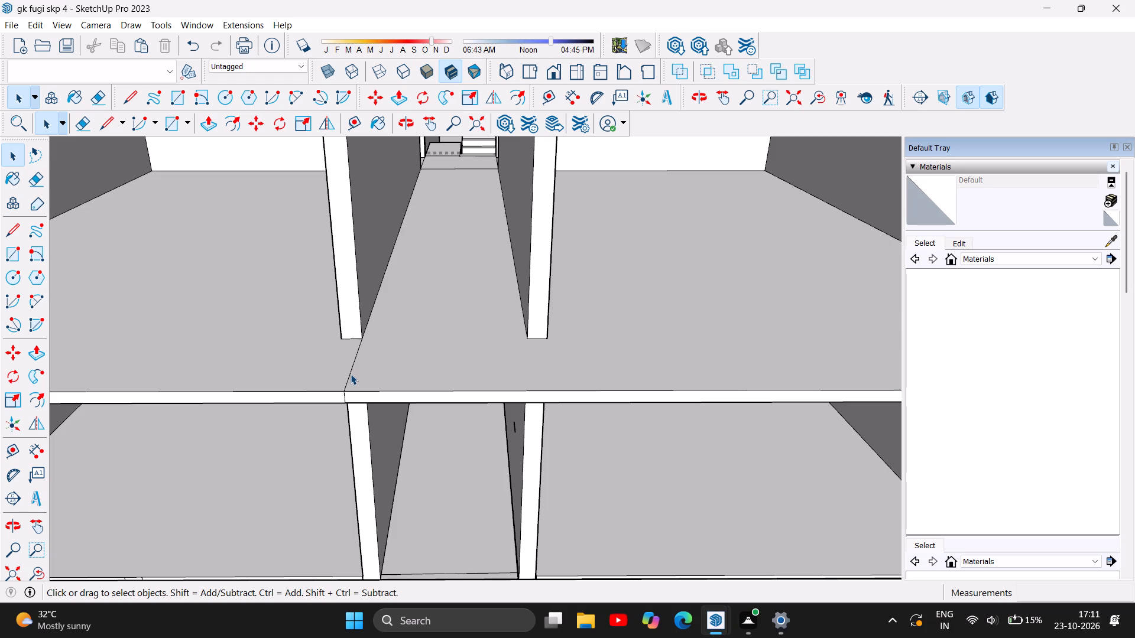
click(346, 376)
click(349, 377)
key(Delete)
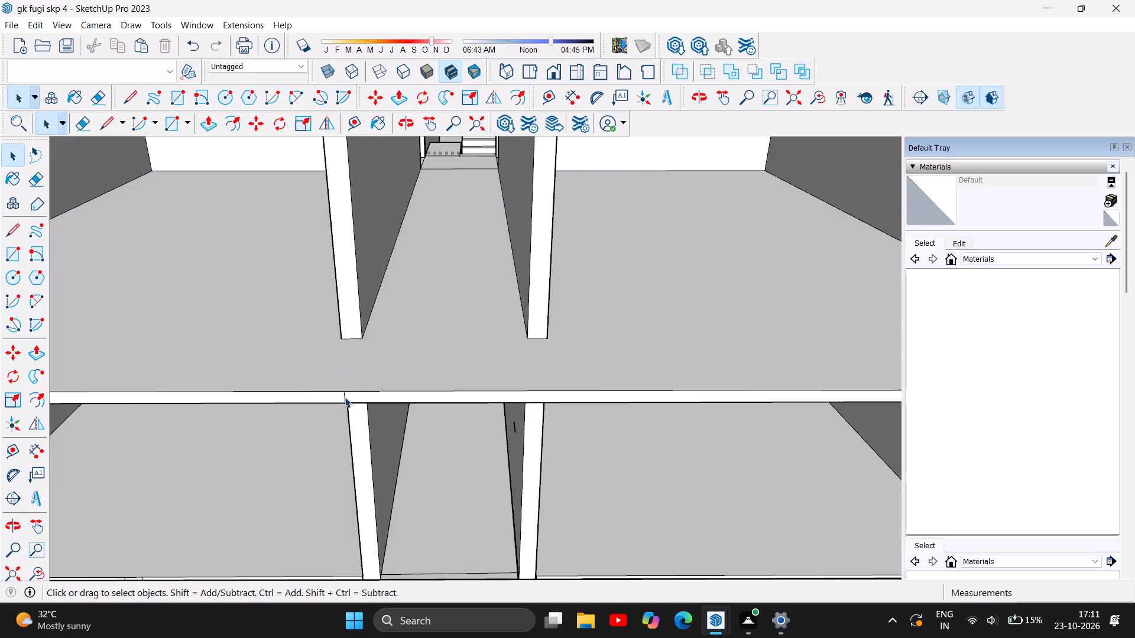
click(345, 397)
key(Delete)
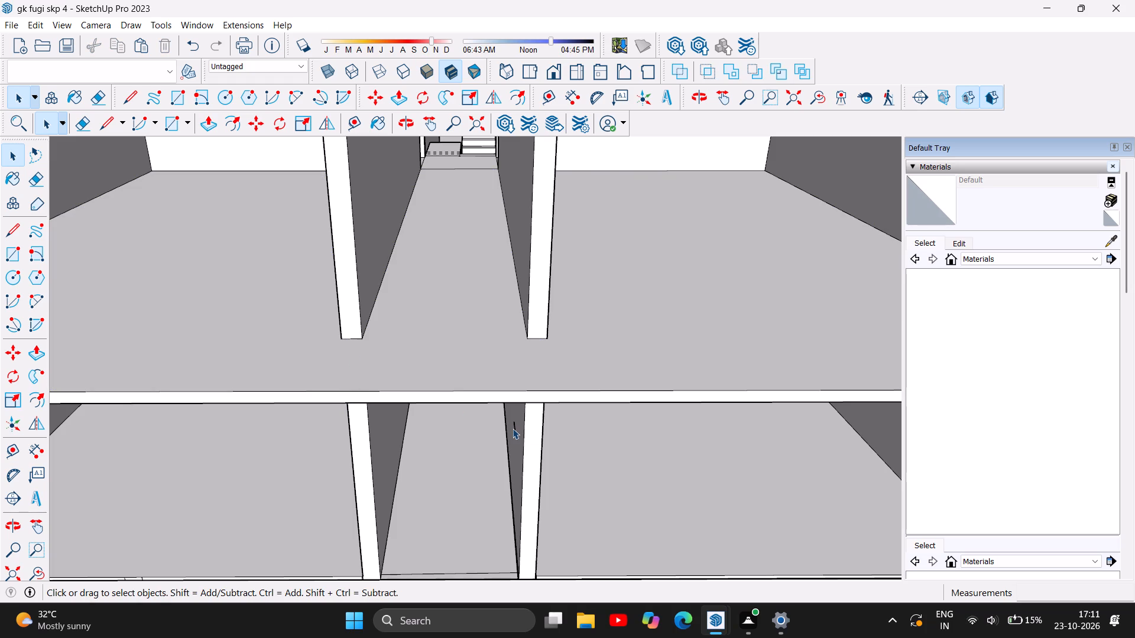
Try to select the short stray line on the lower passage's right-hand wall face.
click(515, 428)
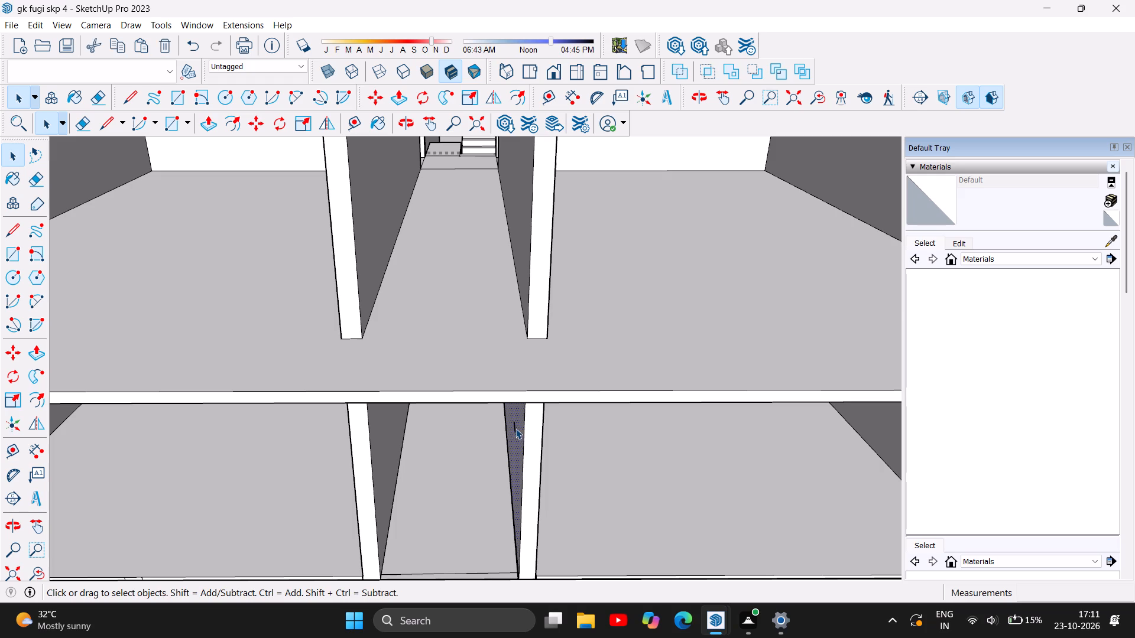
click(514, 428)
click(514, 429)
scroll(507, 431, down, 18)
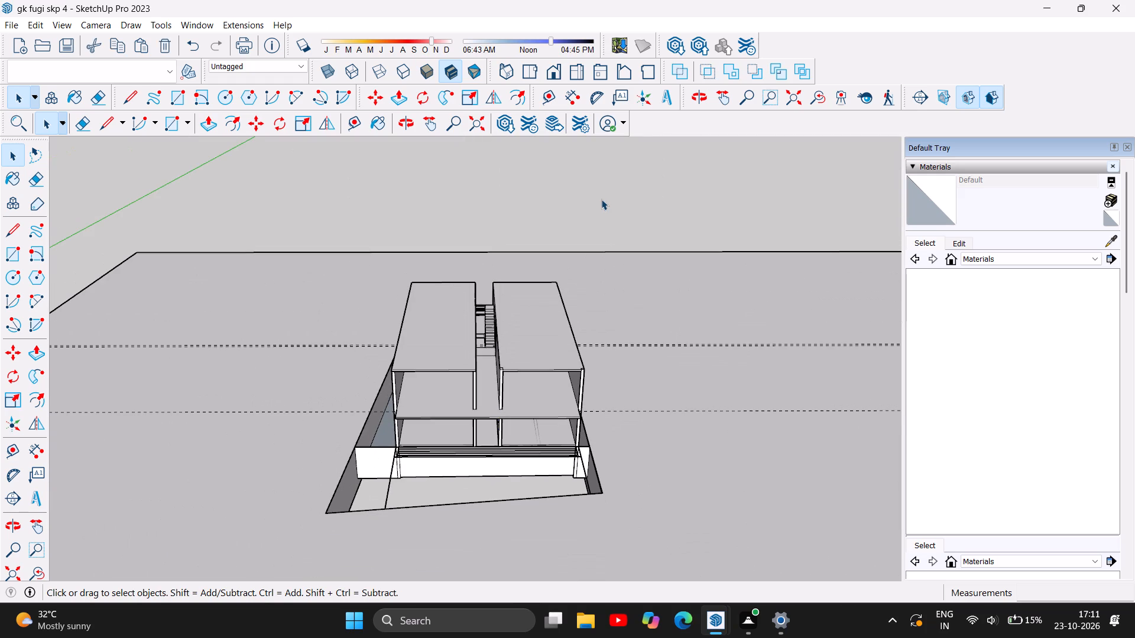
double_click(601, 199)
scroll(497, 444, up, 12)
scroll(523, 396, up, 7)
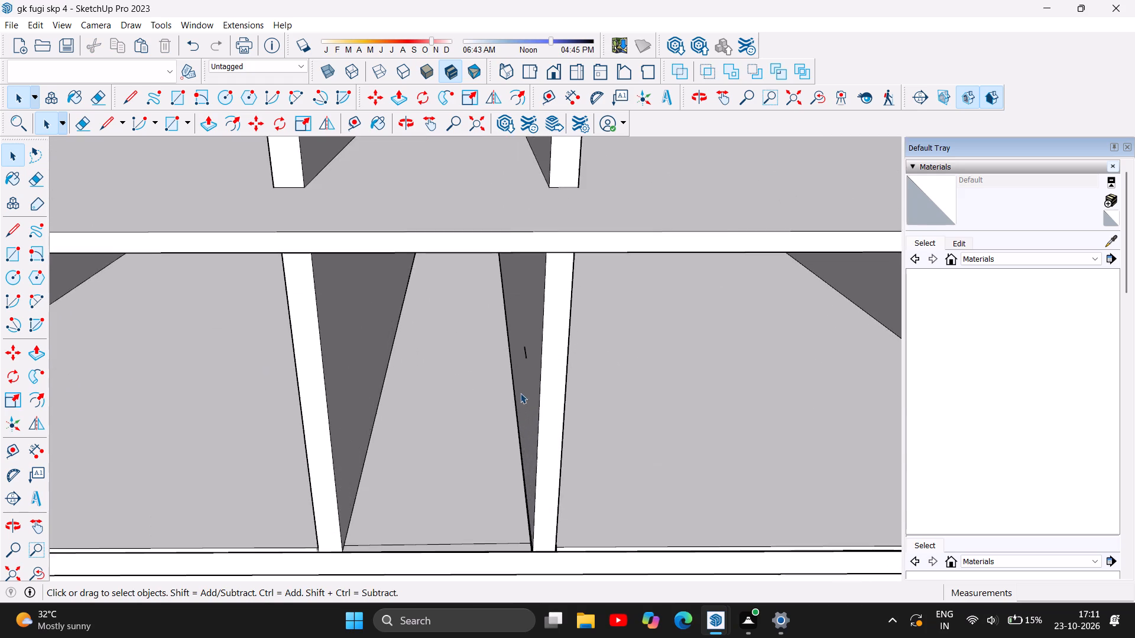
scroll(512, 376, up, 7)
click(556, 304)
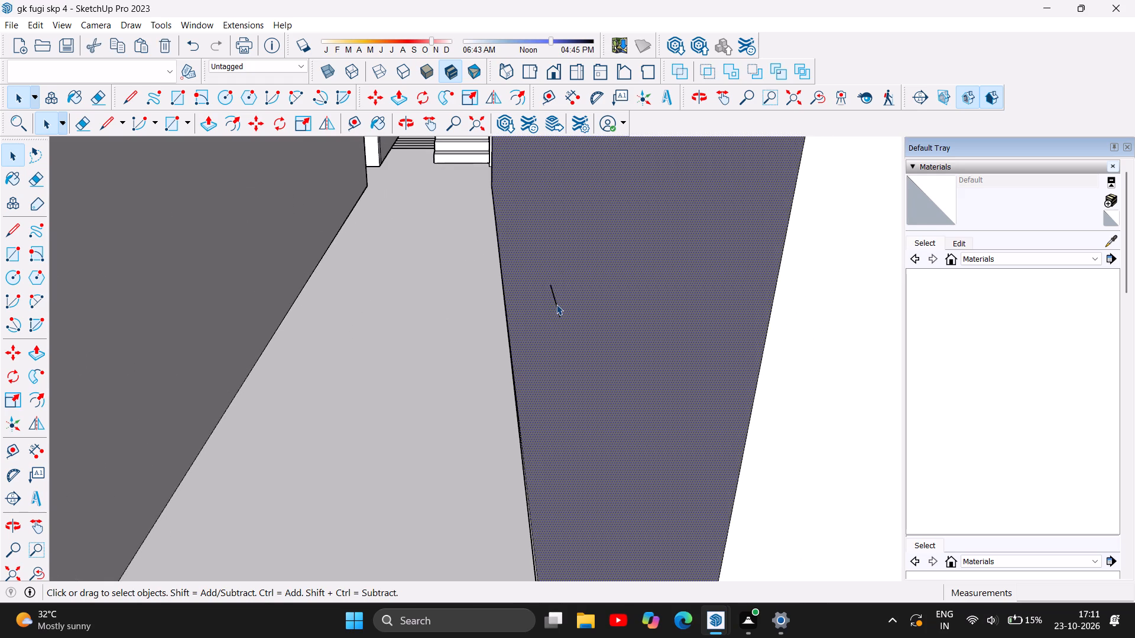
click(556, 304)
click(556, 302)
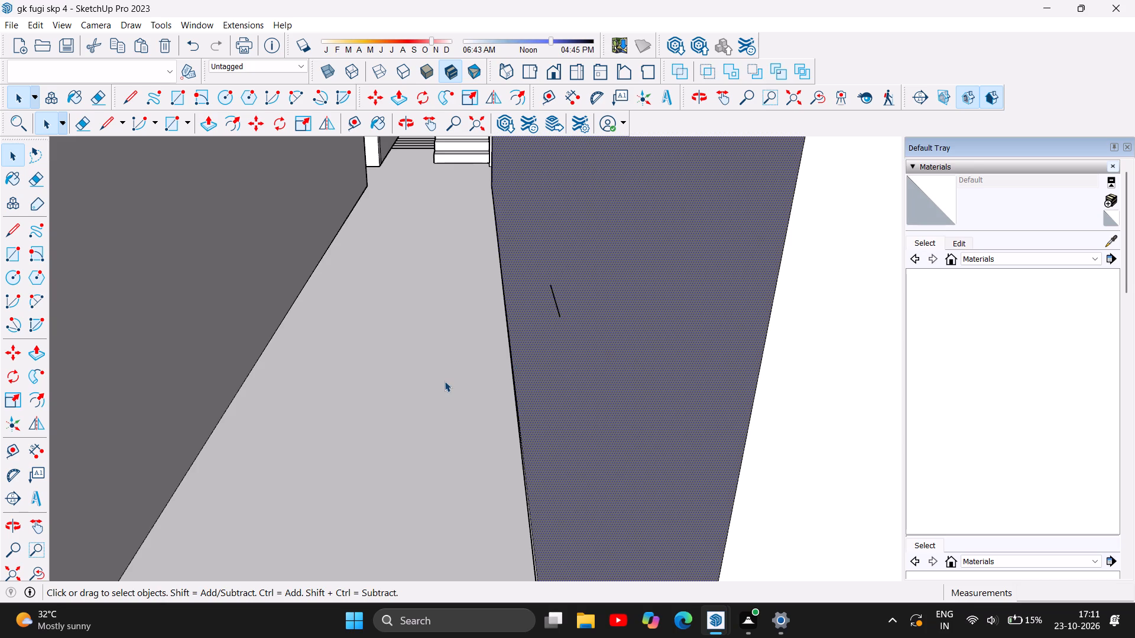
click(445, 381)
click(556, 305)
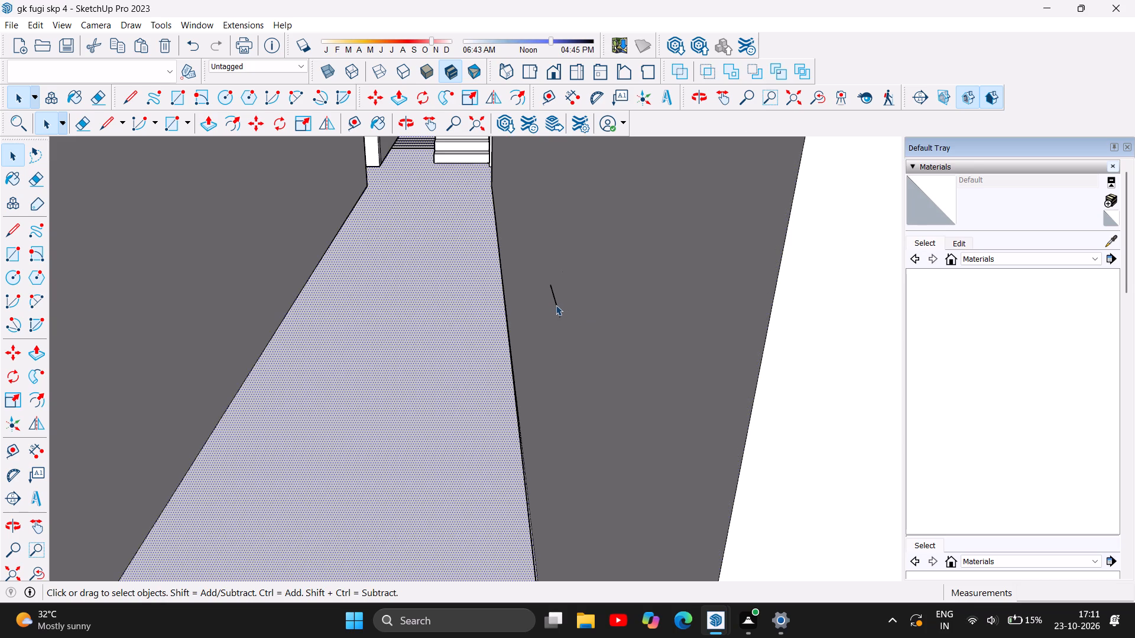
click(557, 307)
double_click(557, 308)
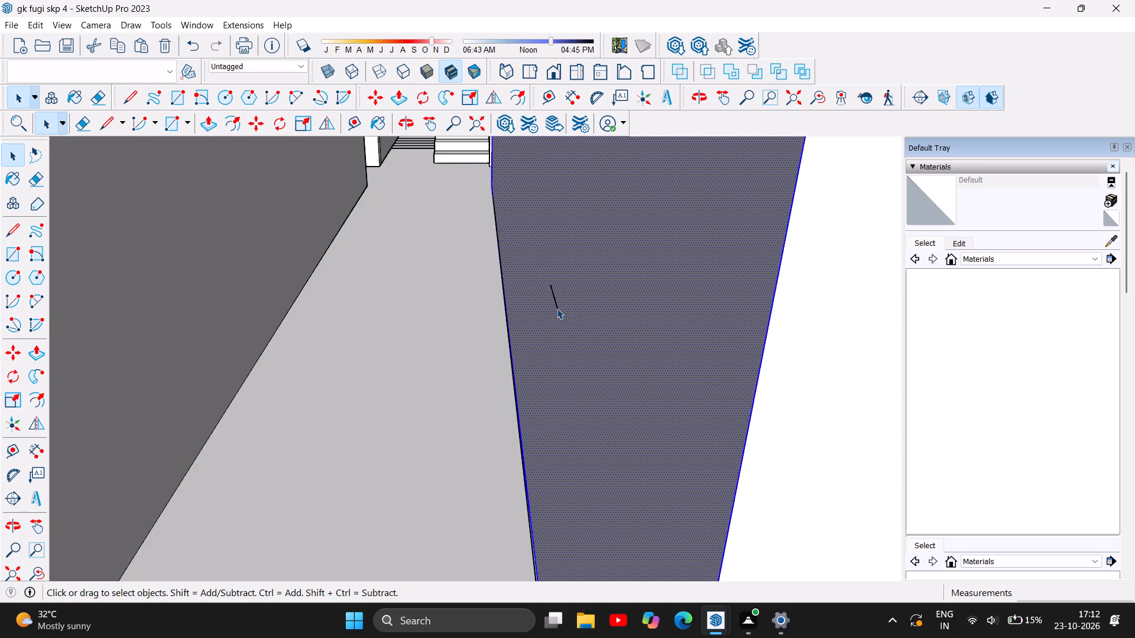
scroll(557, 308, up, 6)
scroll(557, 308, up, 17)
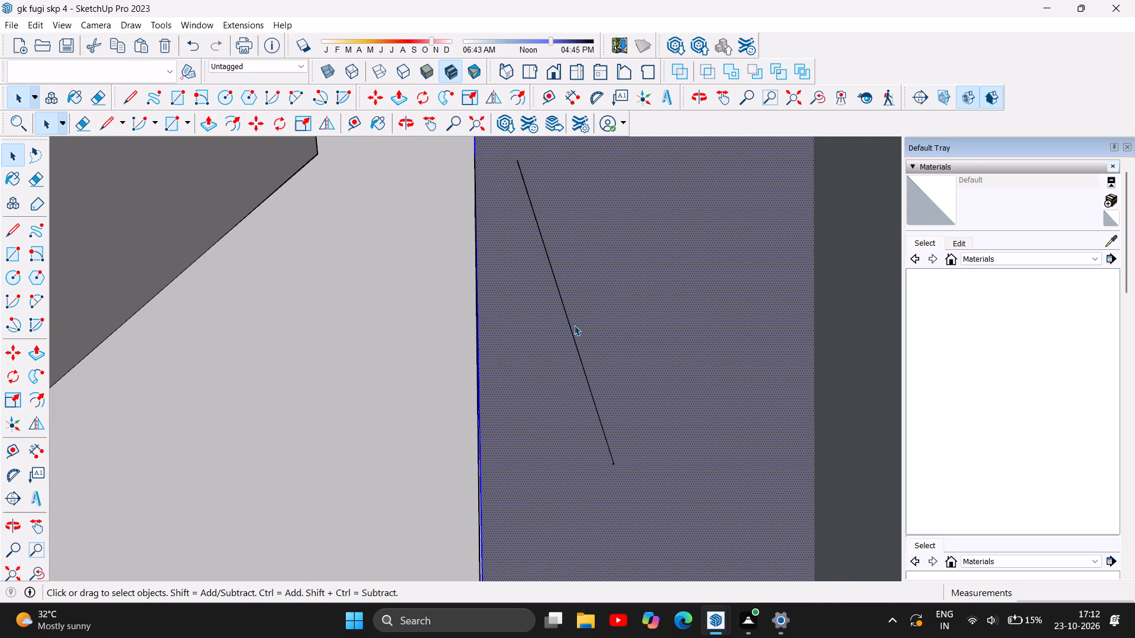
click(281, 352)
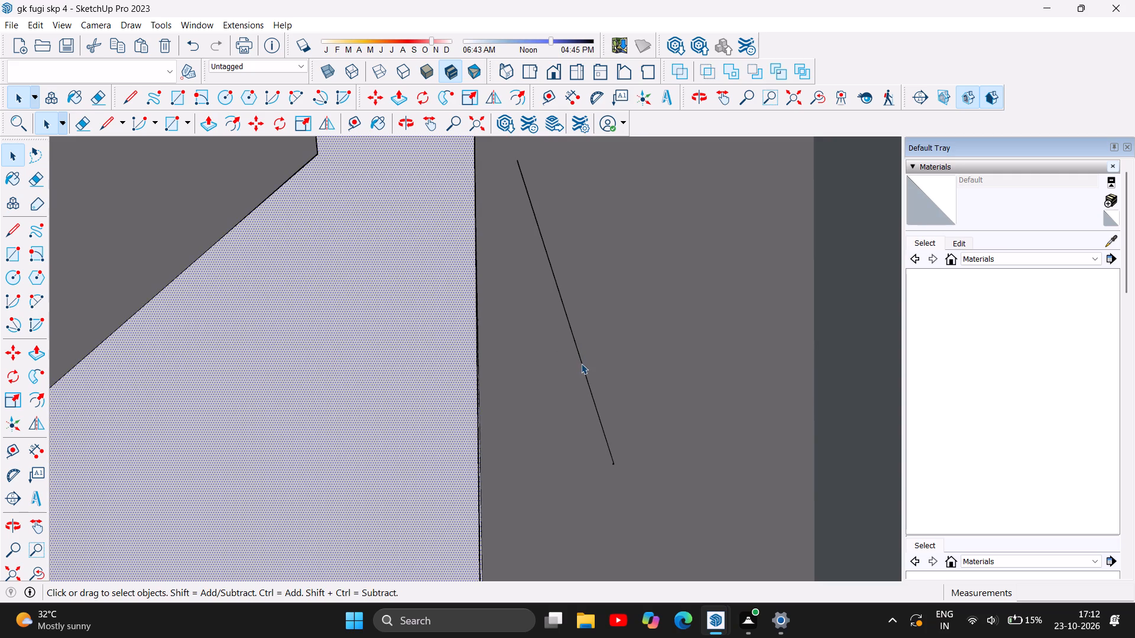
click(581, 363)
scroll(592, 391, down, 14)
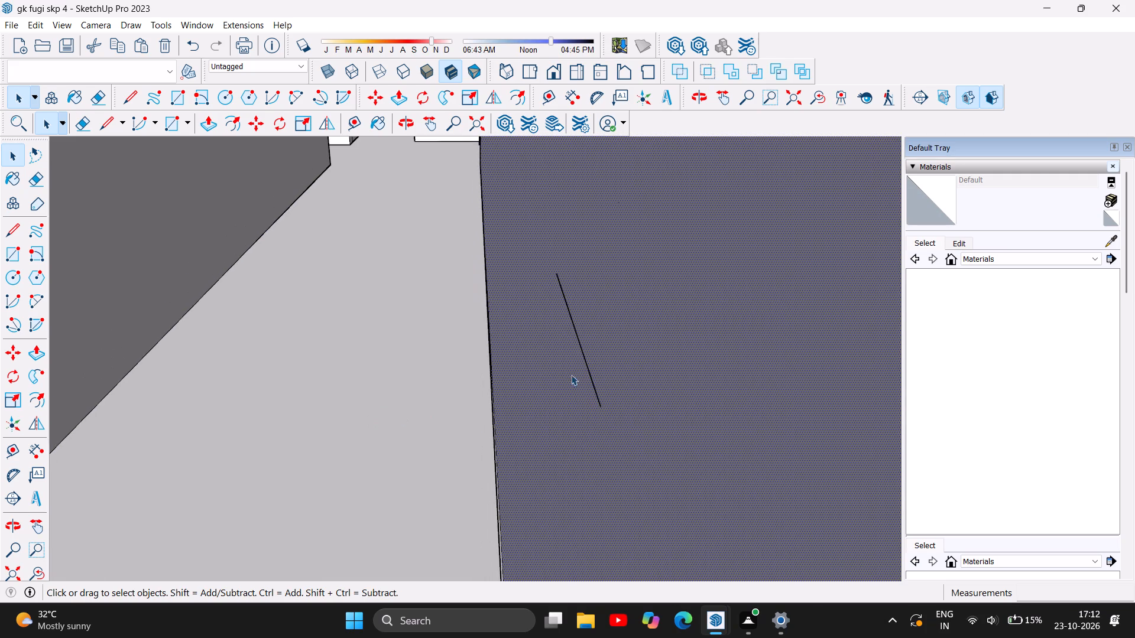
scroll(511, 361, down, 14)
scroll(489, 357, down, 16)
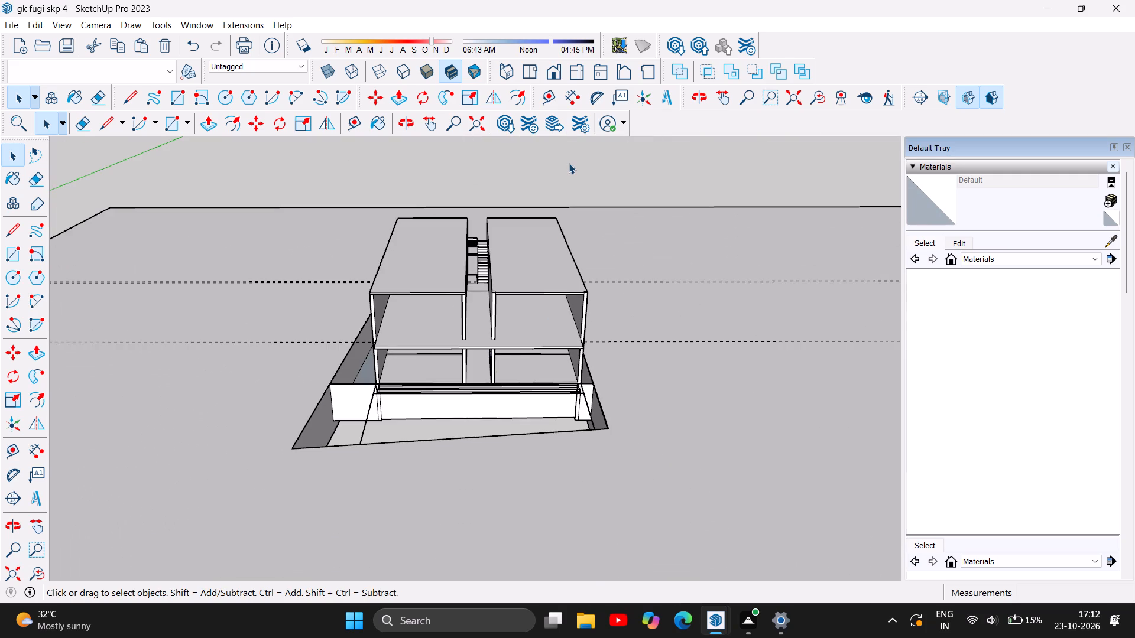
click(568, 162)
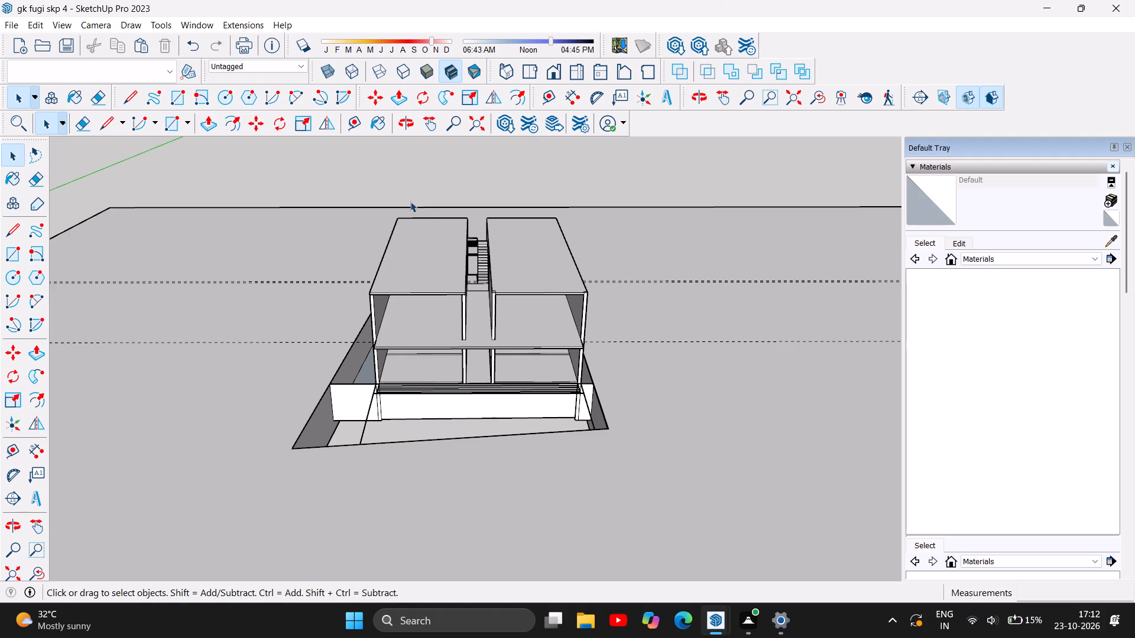
Examine the two-storey building's open front, side walls and roof slabs from several angles.
click(400, 119)
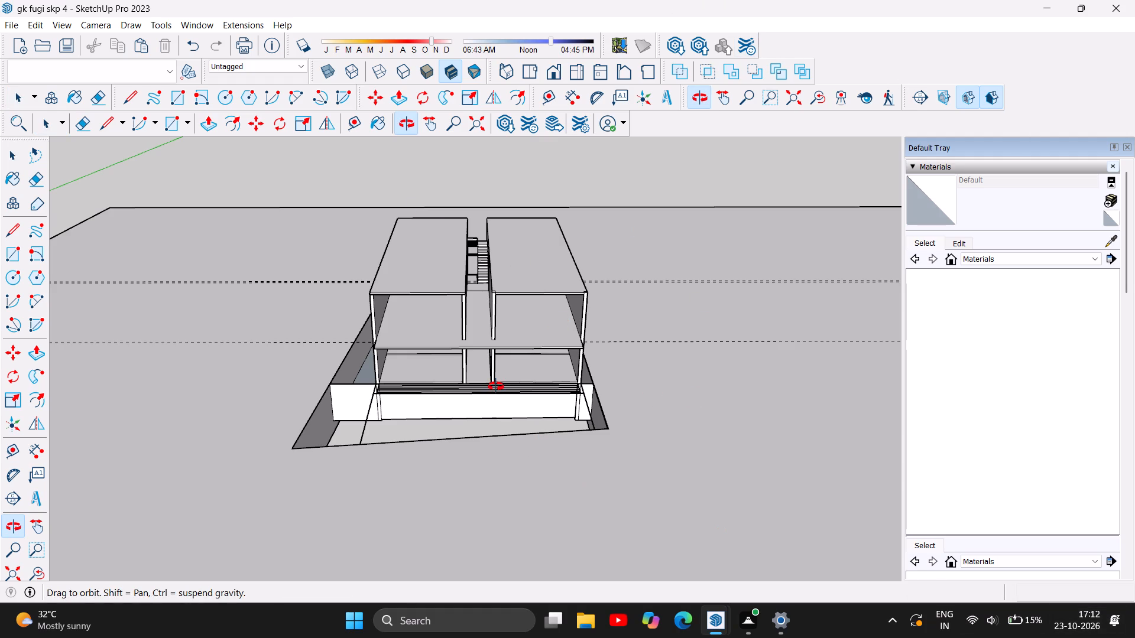
scroll(481, 400, up, 7)
drag(499, 513, 481, 409)
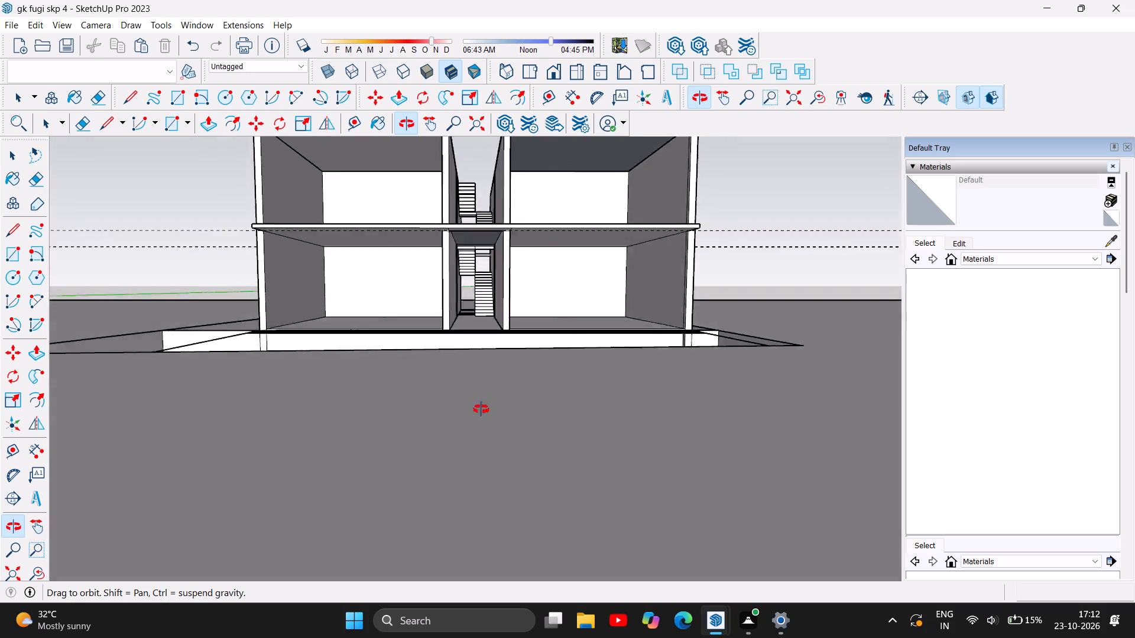
drag(481, 409, 468, 507)
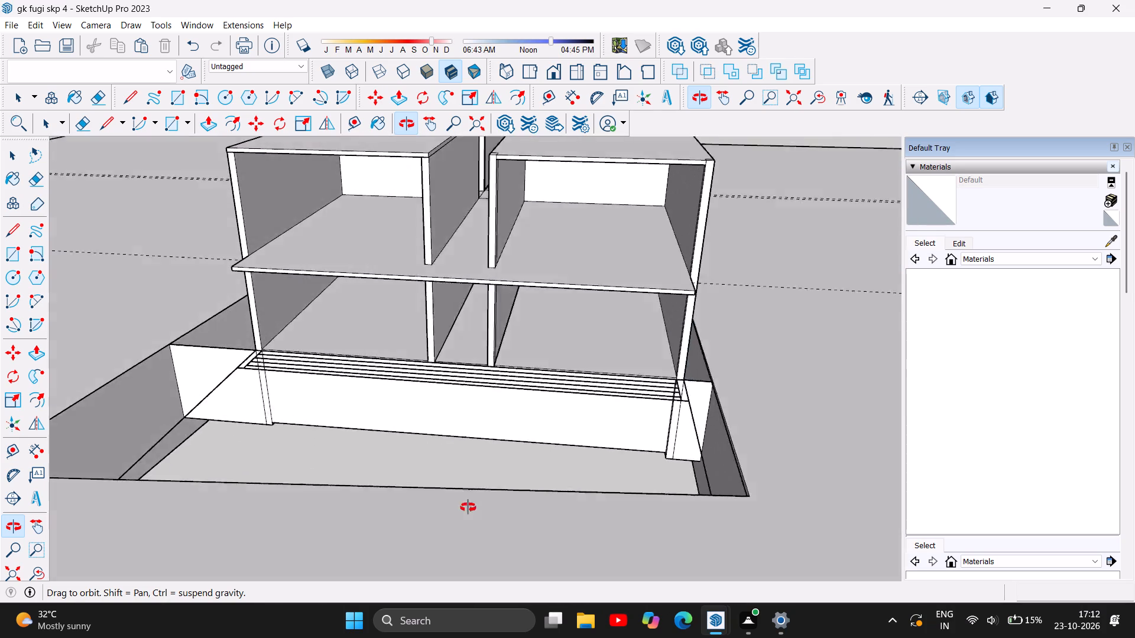
drag(468, 507, 511, 495)
scroll(480, 405, down, 5)
drag(380, 320, 536, 266)
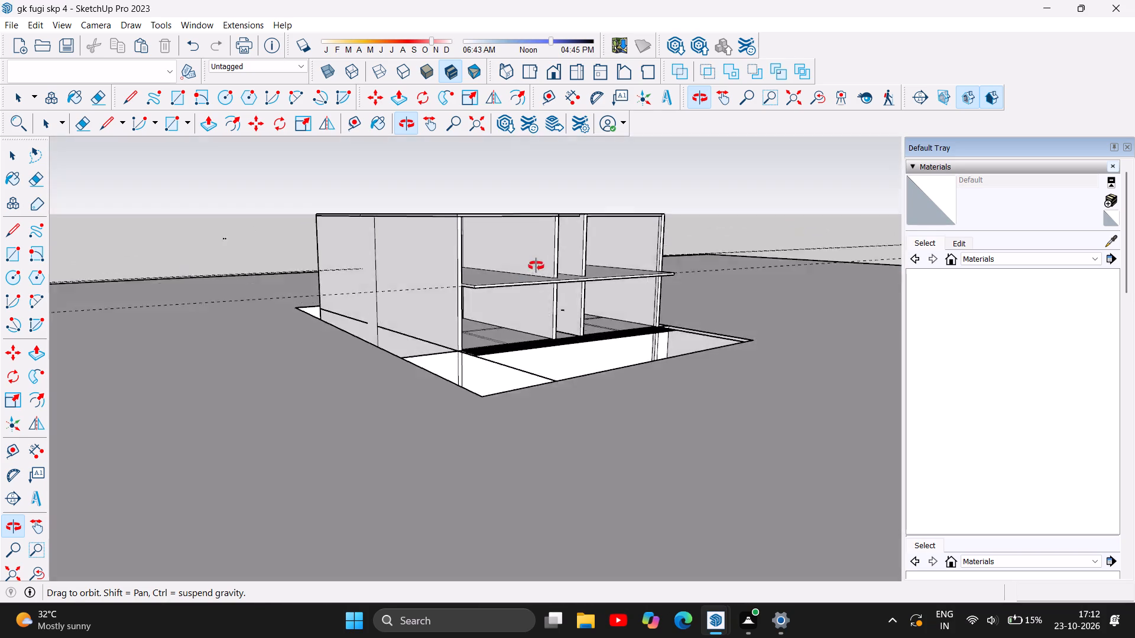
drag(536, 266, 461, 289)
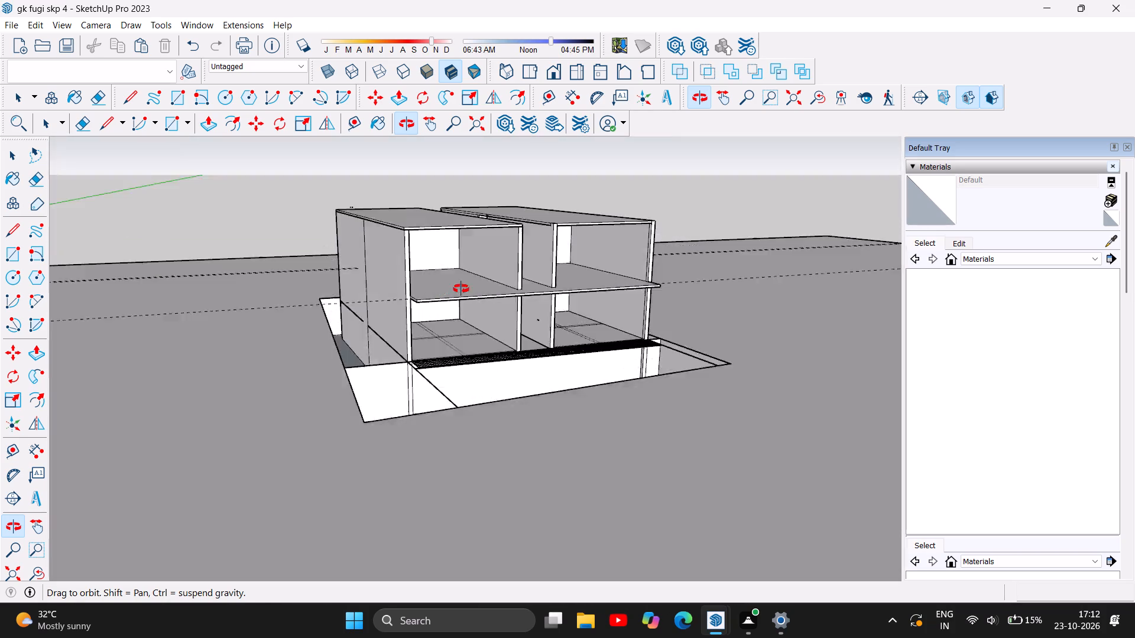
drag(461, 289, 354, 272)
scroll(419, 193, up, 2)
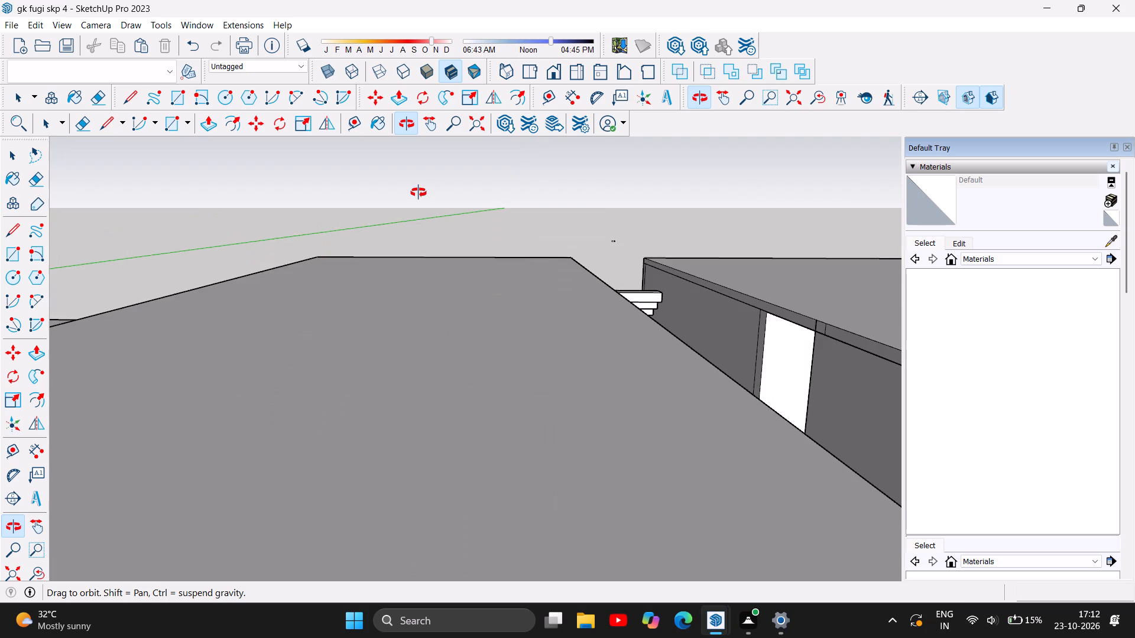
scroll(419, 191, down, 2)
drag(504, 228, 450, 274)
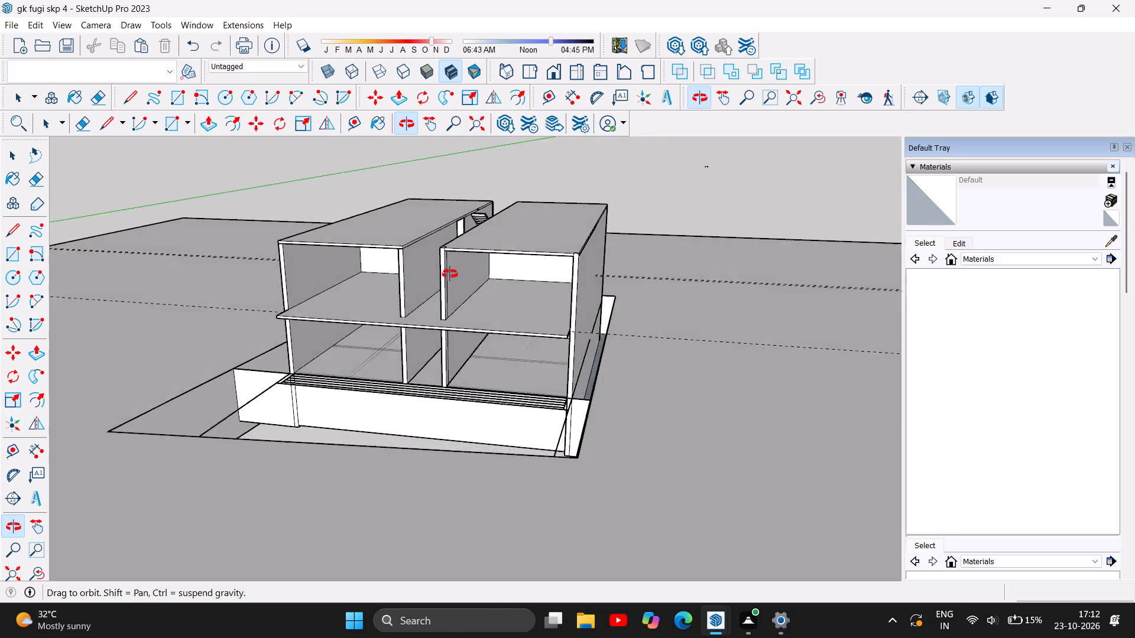
drag(450, 274, 565, 402)
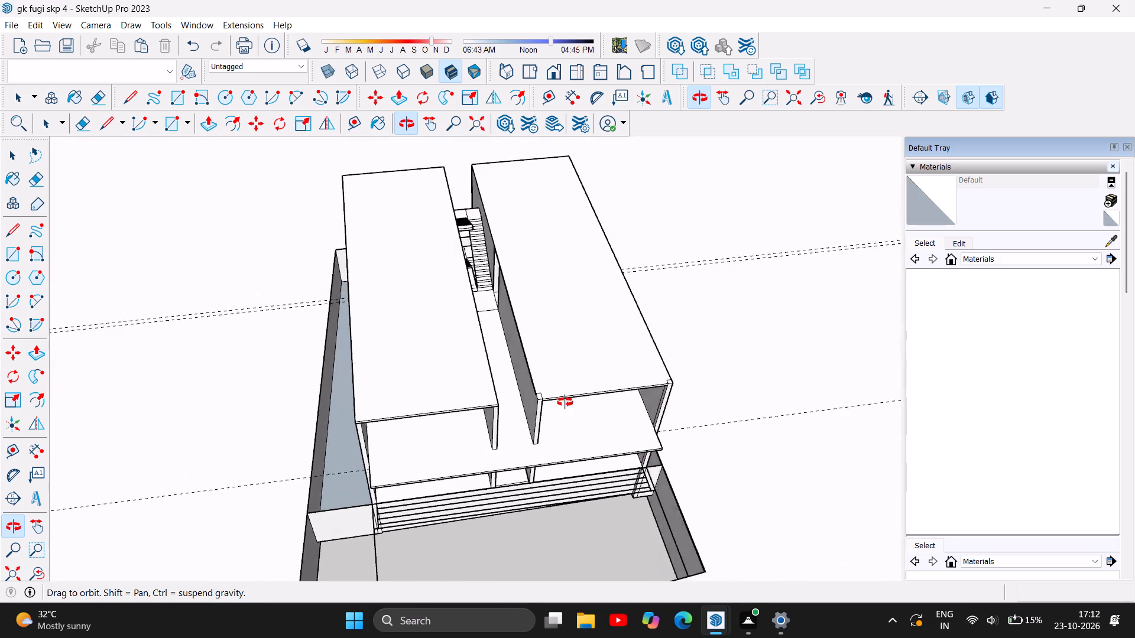
Draw a 5" line along the upper floor slab's end edge where its front projection meets the left-hand block's outer wall.
drag(565, 402, 768, 347)
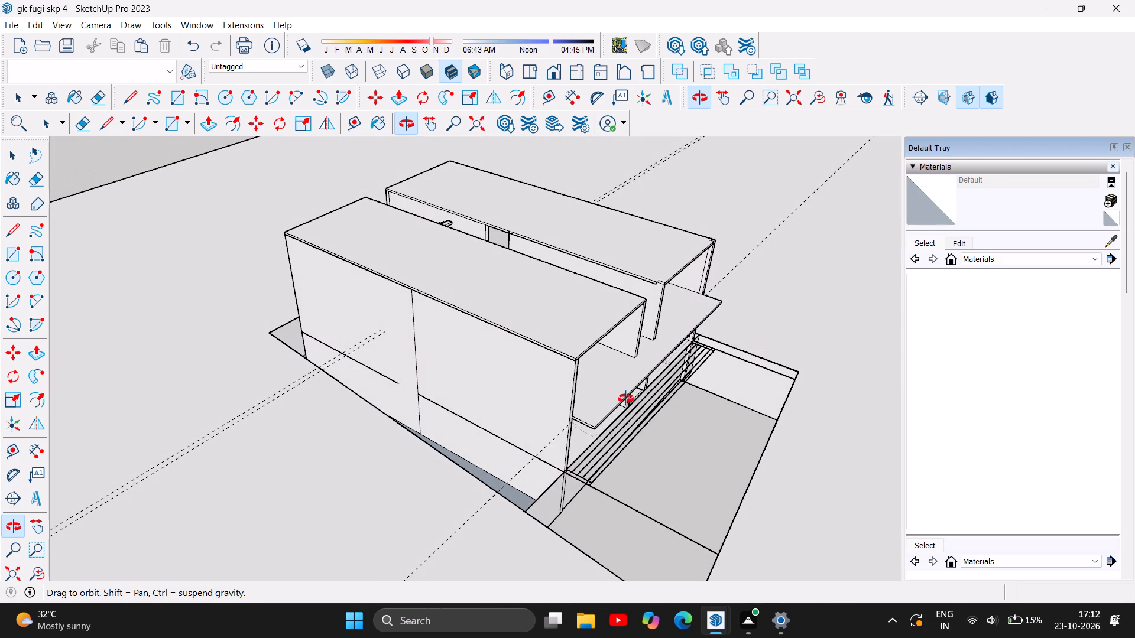
drag(623, 400, 688, 376)
scroll(624, 406, up, 5)
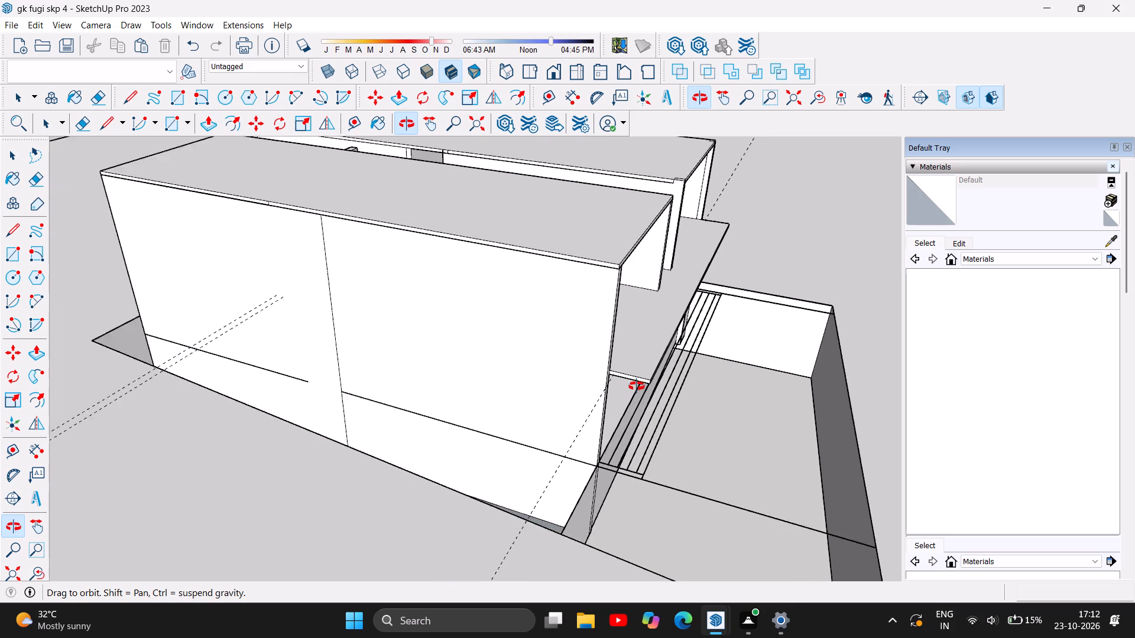
scroll(637, 386, up, 11)
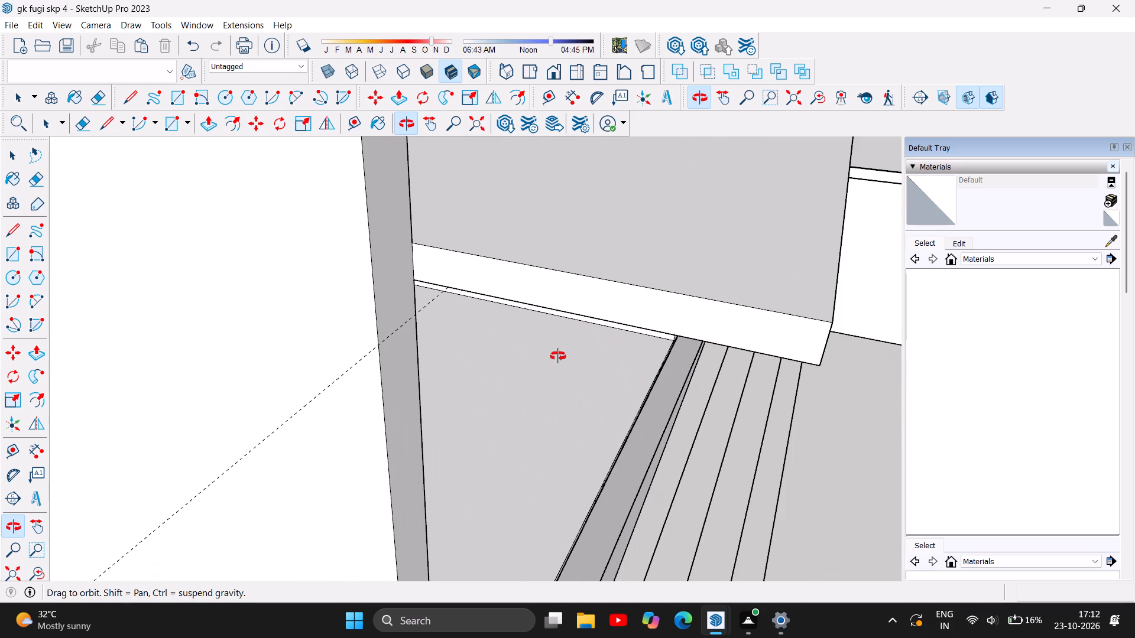
drag(547, 392, 549, 399)
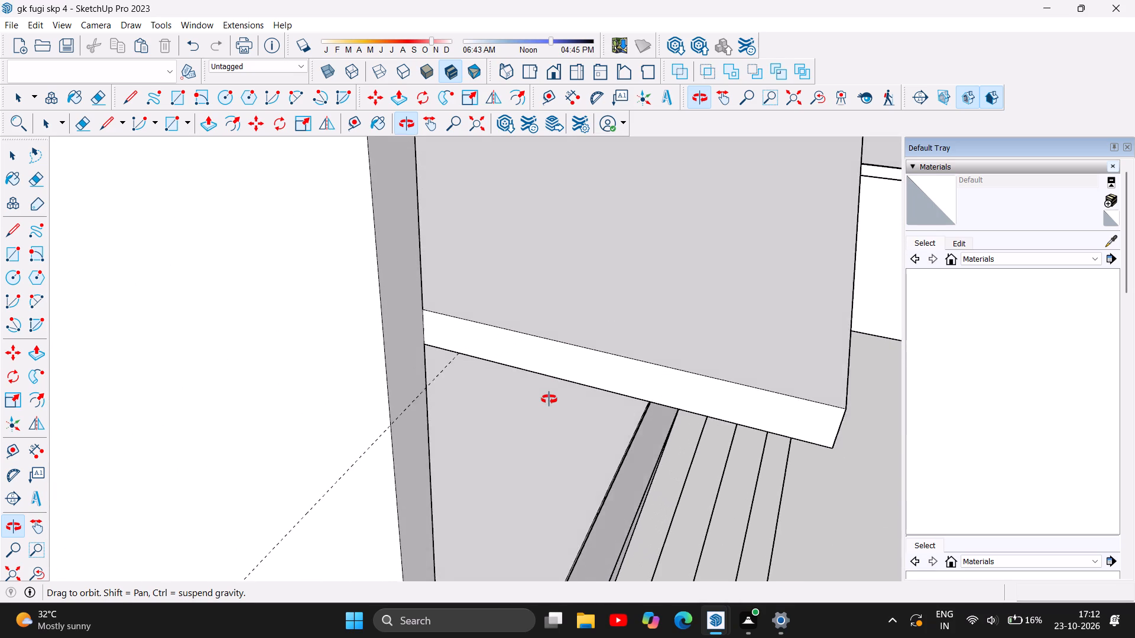
drag(549, 399, 550, 400)
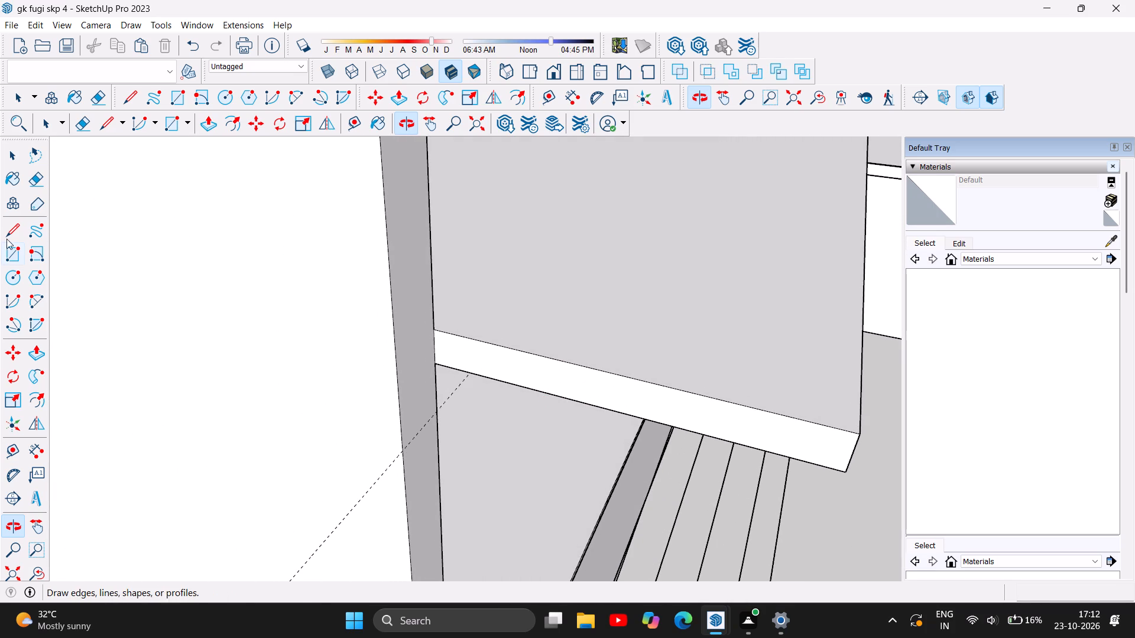
drag(10, 232, 15, 235)
double_click(439, 362)
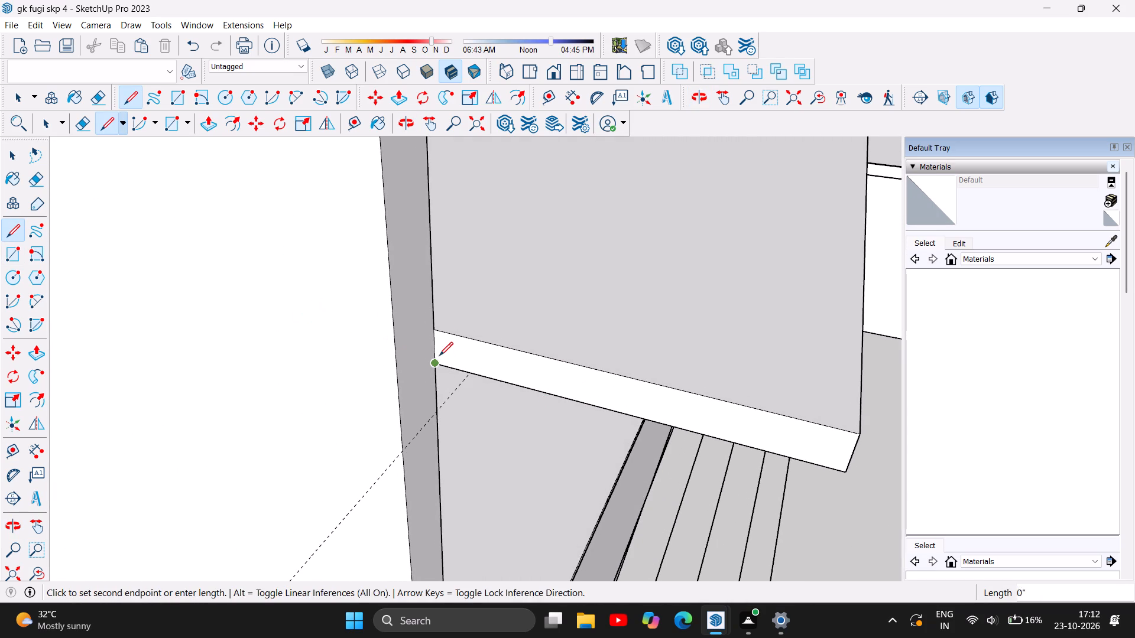
click(430, 328)
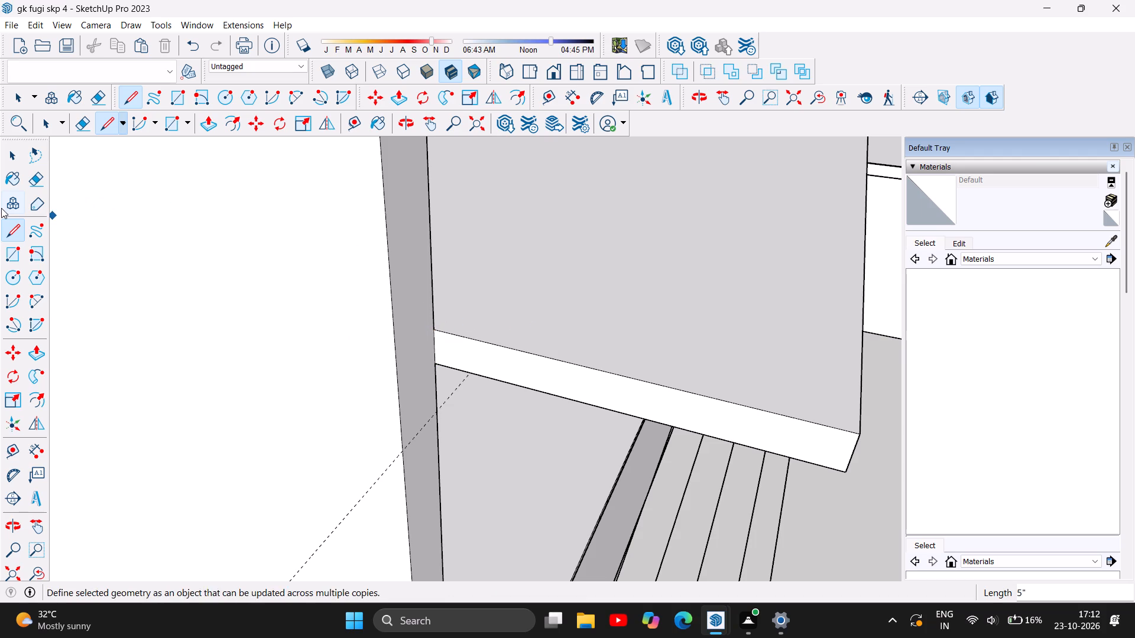
Push/pull the upper floor slab's front projection out 9 1/16" at the left-hand block, flush with the outer wall's outside face.
click(209, 122)
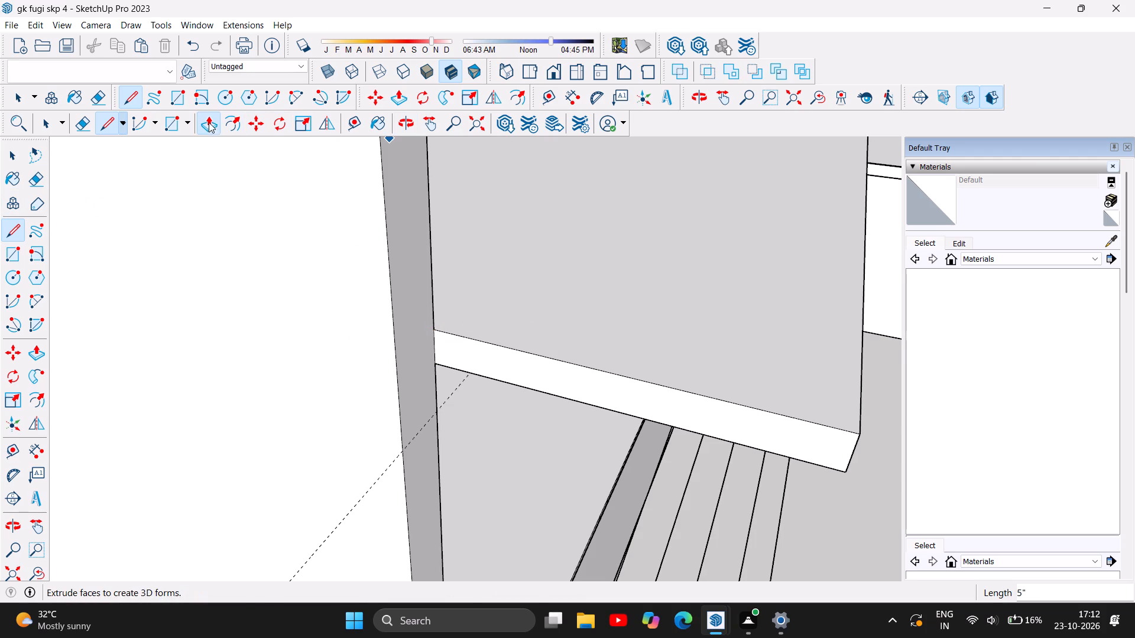
drag(547, 377, 505, 397)
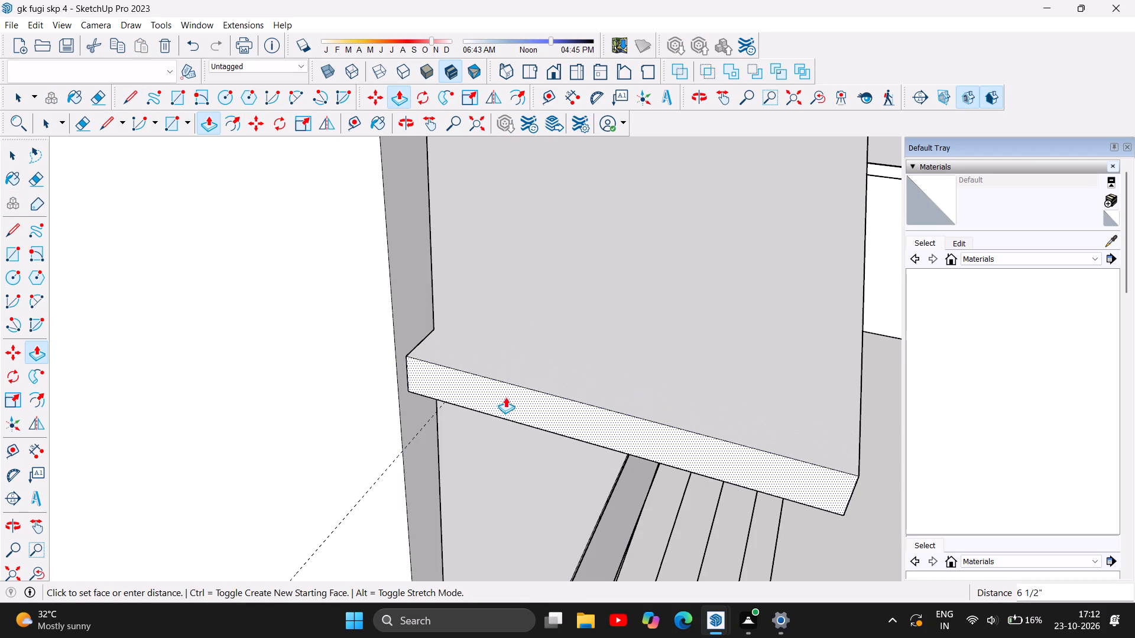
drag(505, 397, 479, 388)
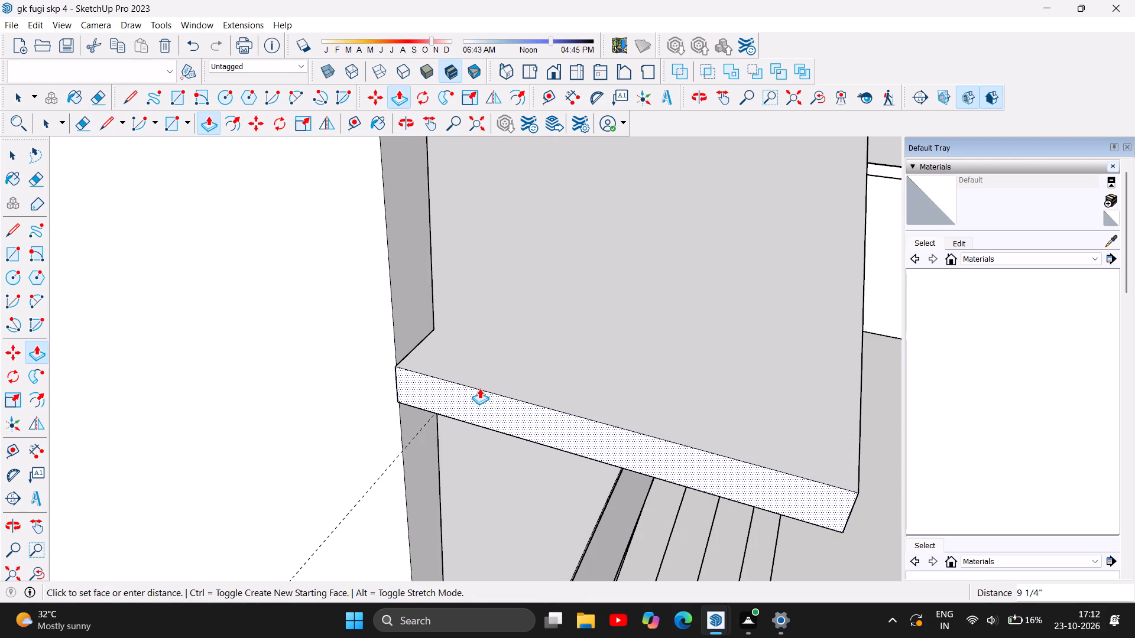
drag(479, 388, 478, 386)
Push/pull the opposite end of the slab's front projection out about 9 1/16", flush with the right-hand block's outer wall.
scroll(230, 399, down, 16)
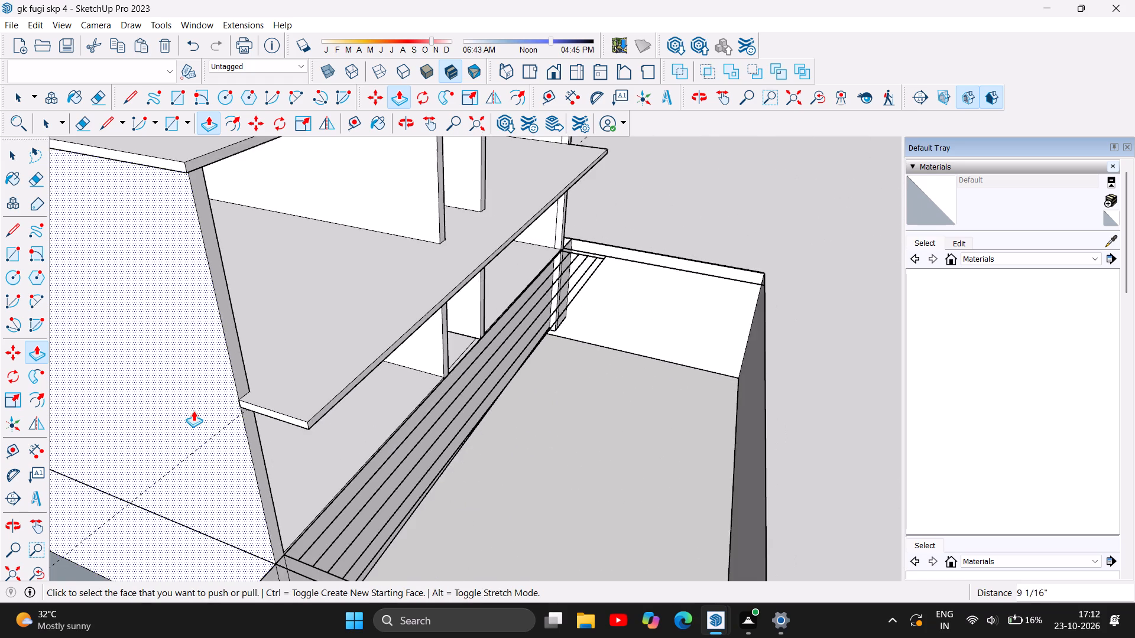
scroll(193, 411, down, 15)
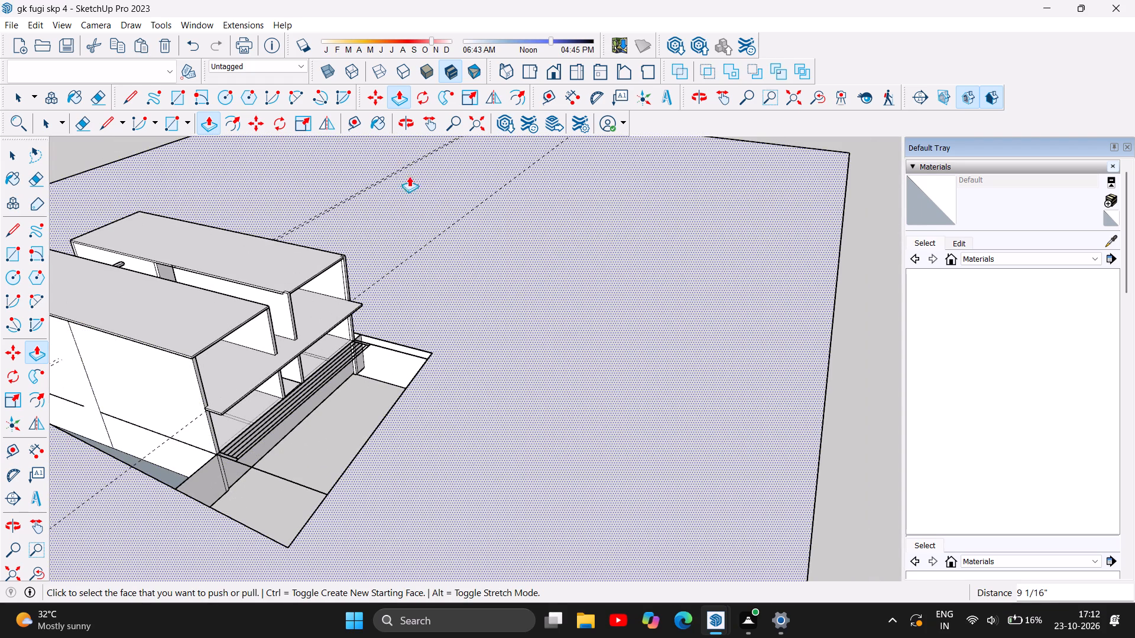
click(411, 119)
drag(476, 297, 256, 318)
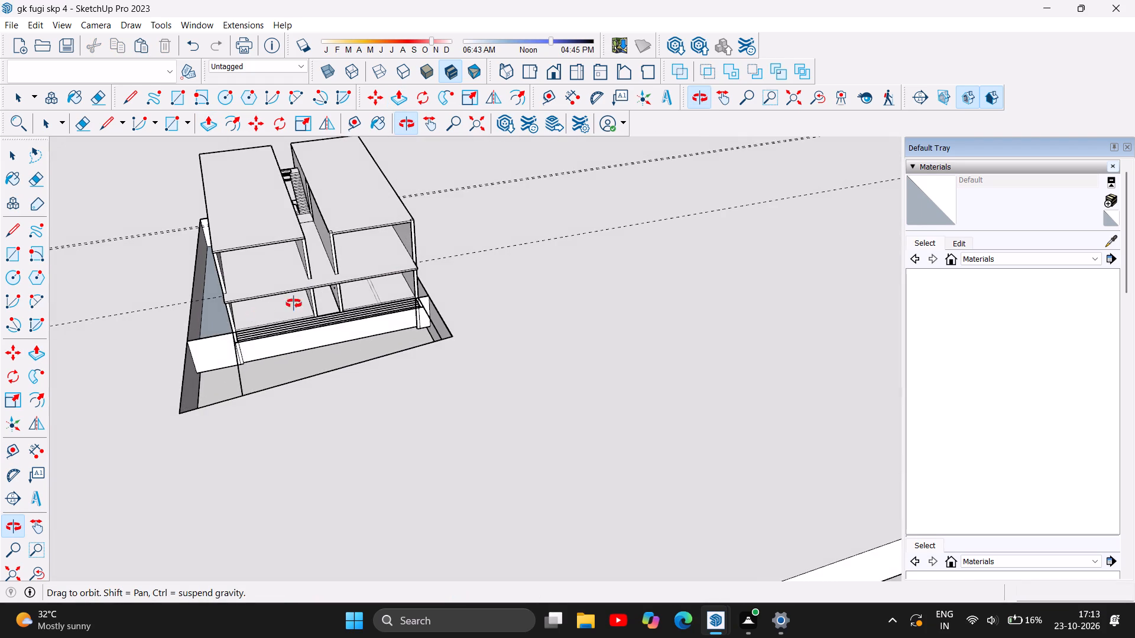
drag(446, 284, 220, 246)
drag(539, 214, 452, 194)
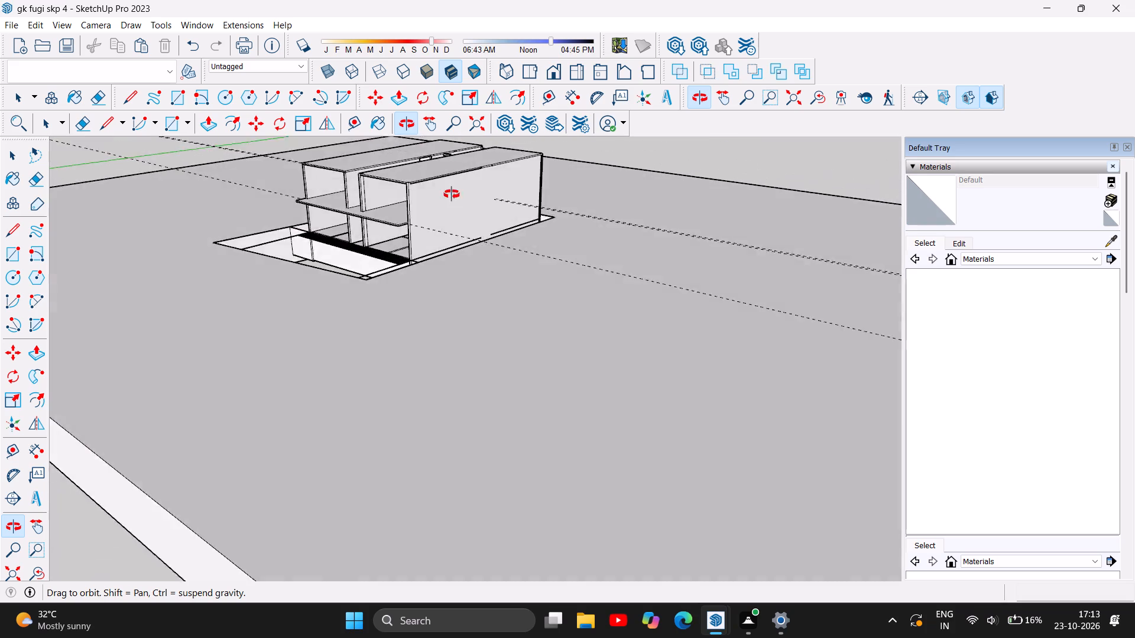
drag(452, 194, 374, 191)
scroll(420, 183, up, 12)
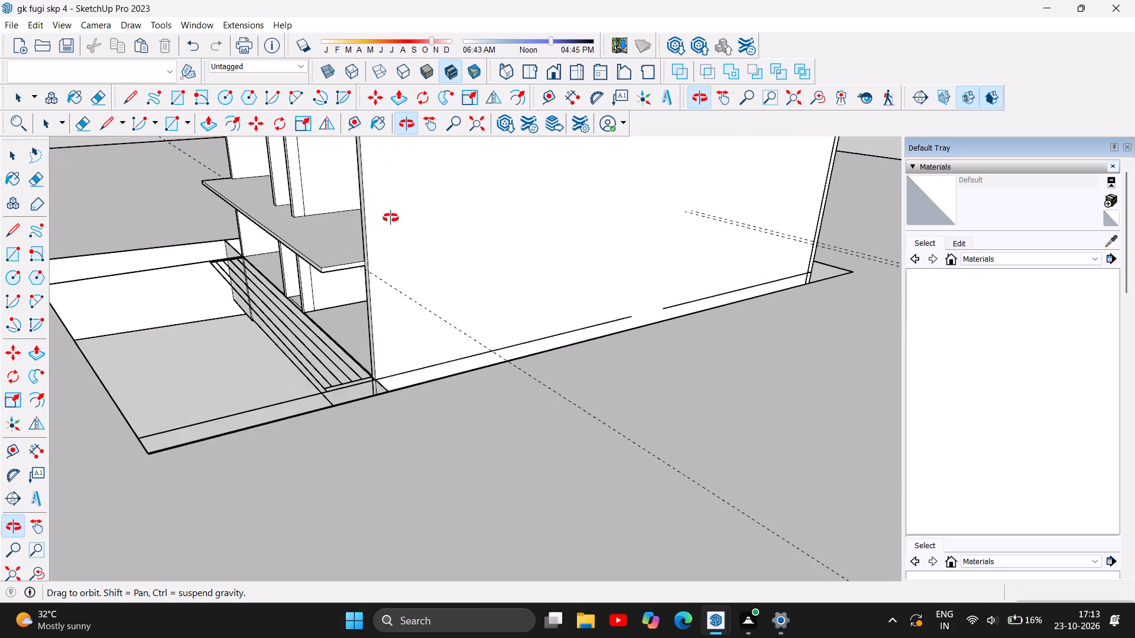
scroll(387, 239, up, 7)
scroll(331, 305, up, 5)
scroll(342, 302, down, 4)
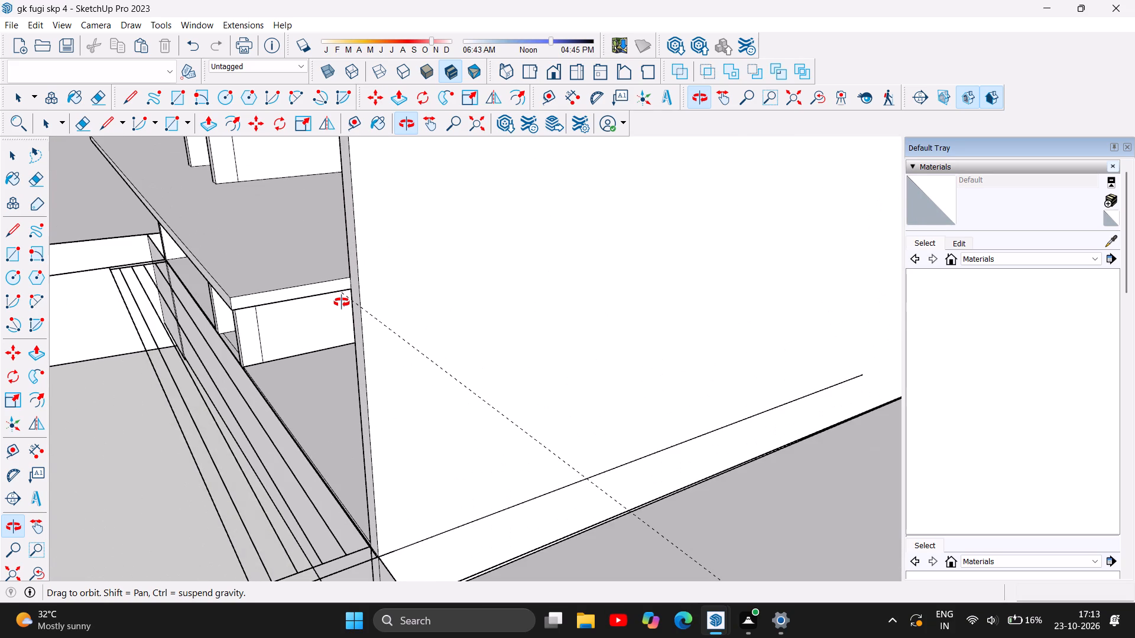
click(214, 121)
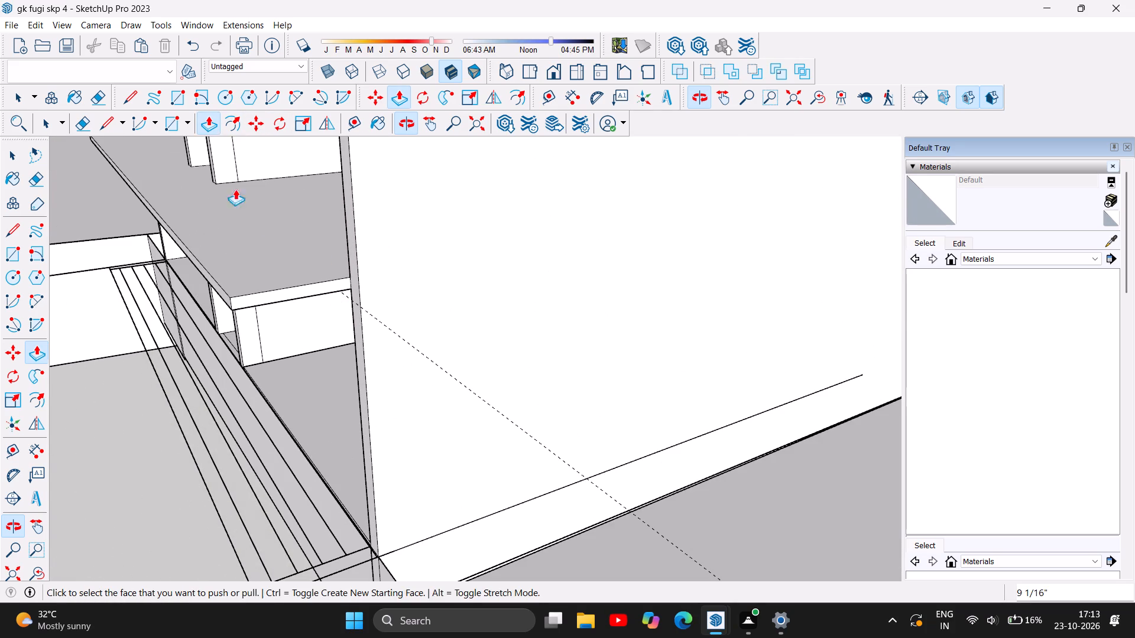
drag(287, 289, 304, 284)
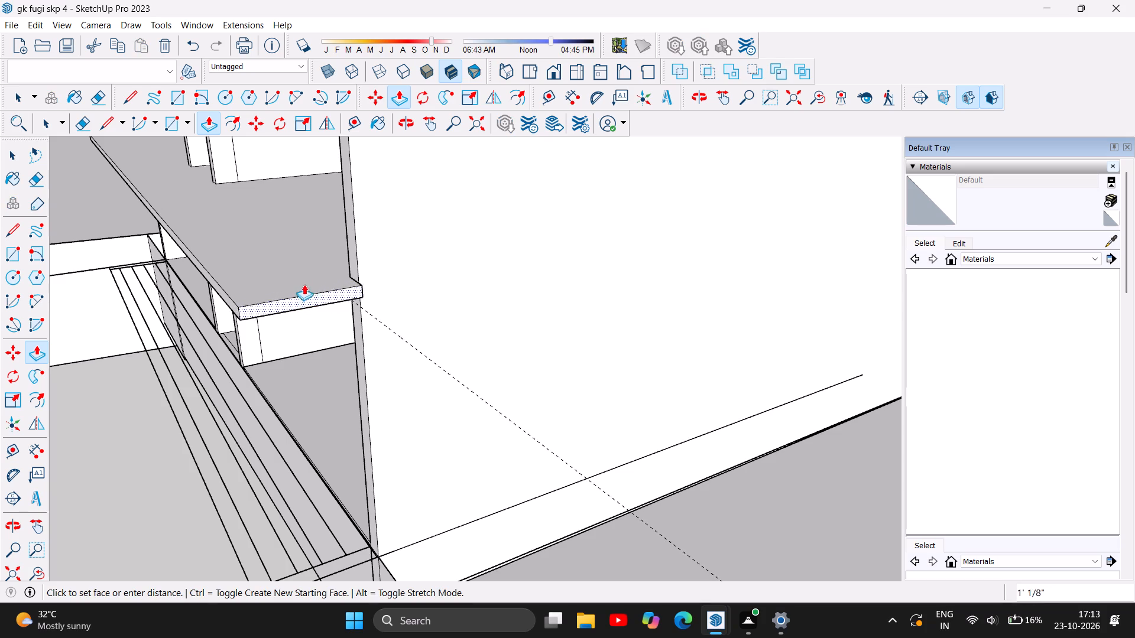
drag(304, 284, 357, 256)
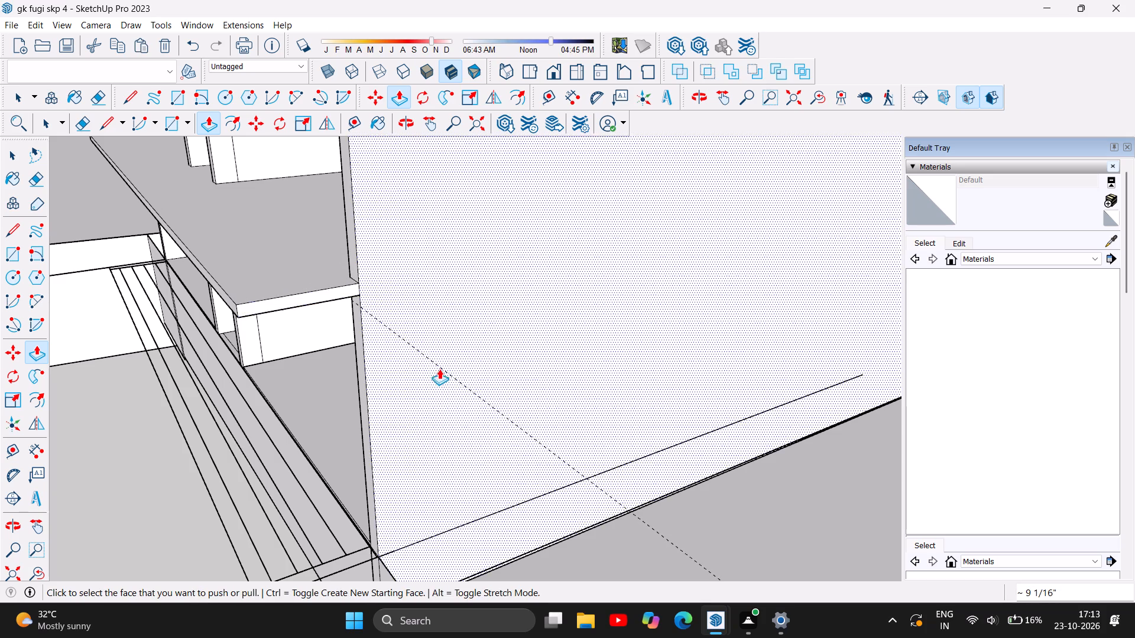
Examine the extended front slab projection, open front and outer side walls of the two-storey building from several angles.
scroll(472, 408, down, 6)
scroll(623, 465, down, 6)
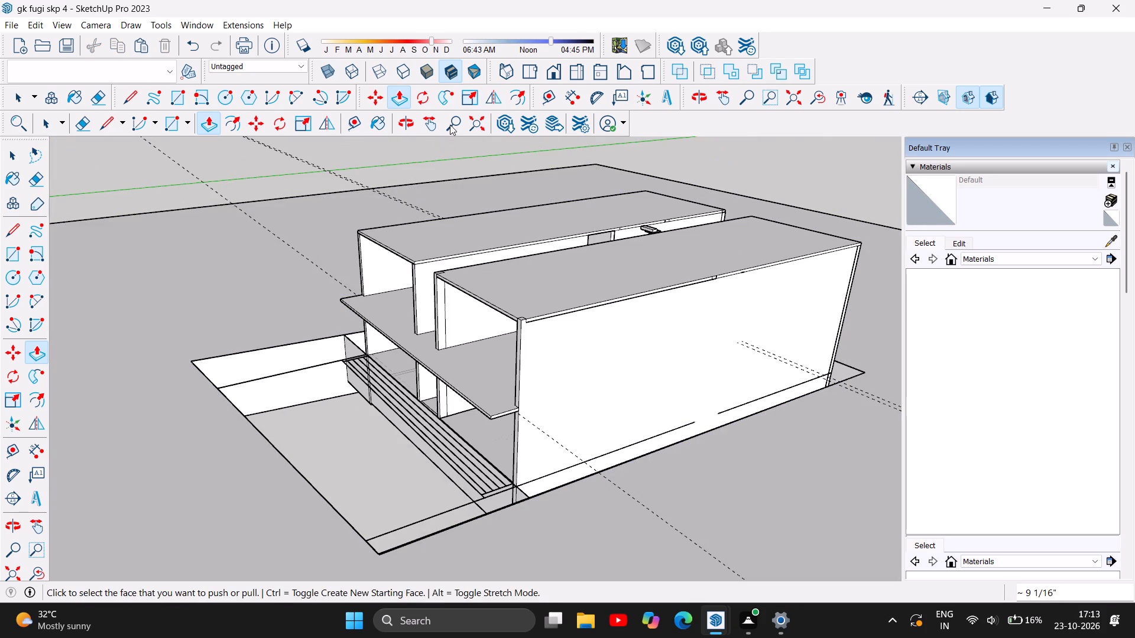
click(404, 122)
drag(394, 343, 755, 268)
scroll(516, 333, up, 5)
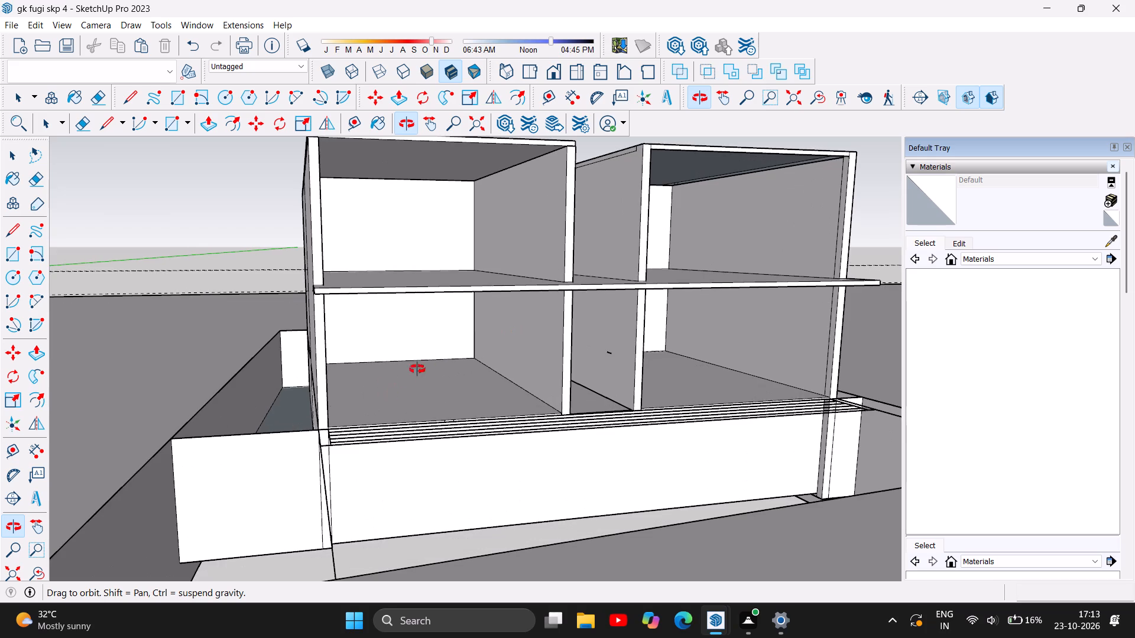
drag(436, 359, 277, 411)
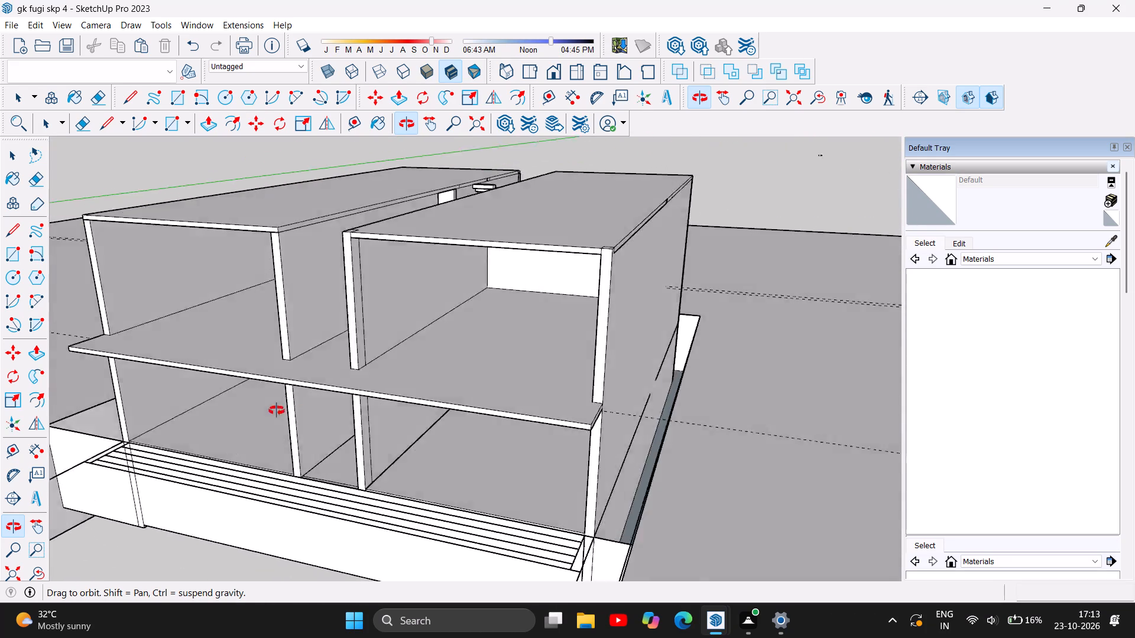
drag(277, 411, 418, 406)
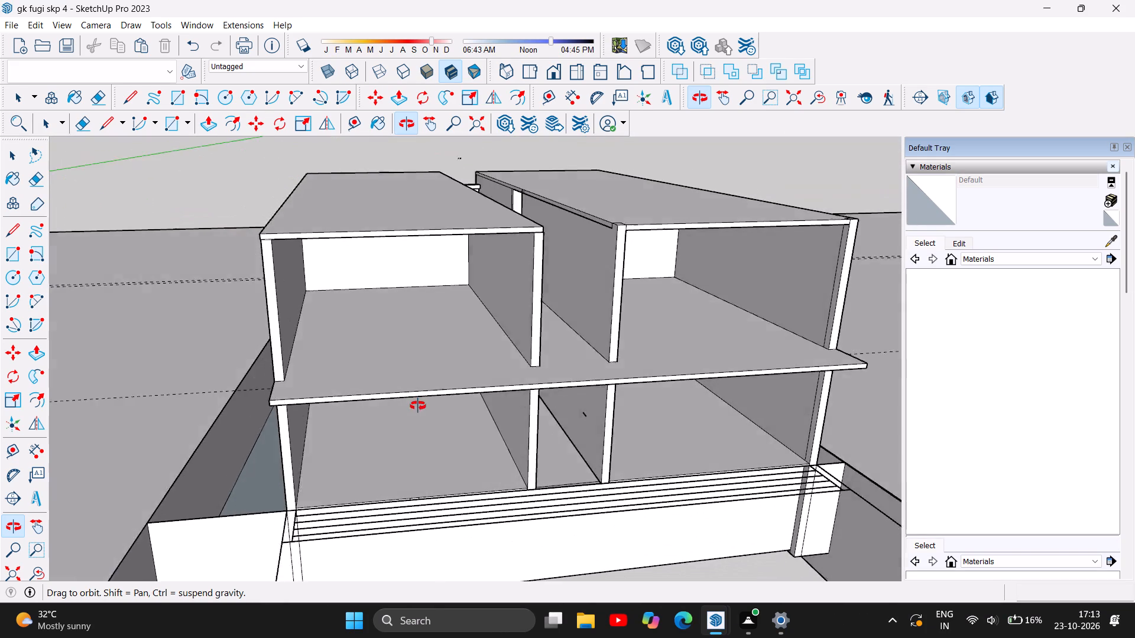
drag(418, 406, 365, 436)
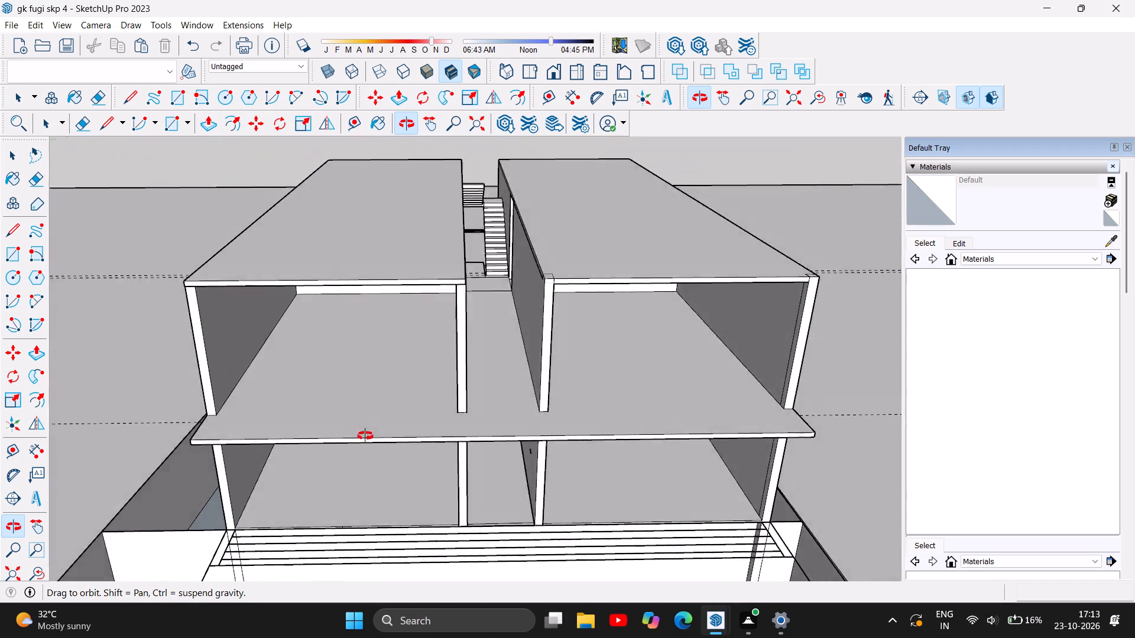
drag(365, 436, 451, 372)
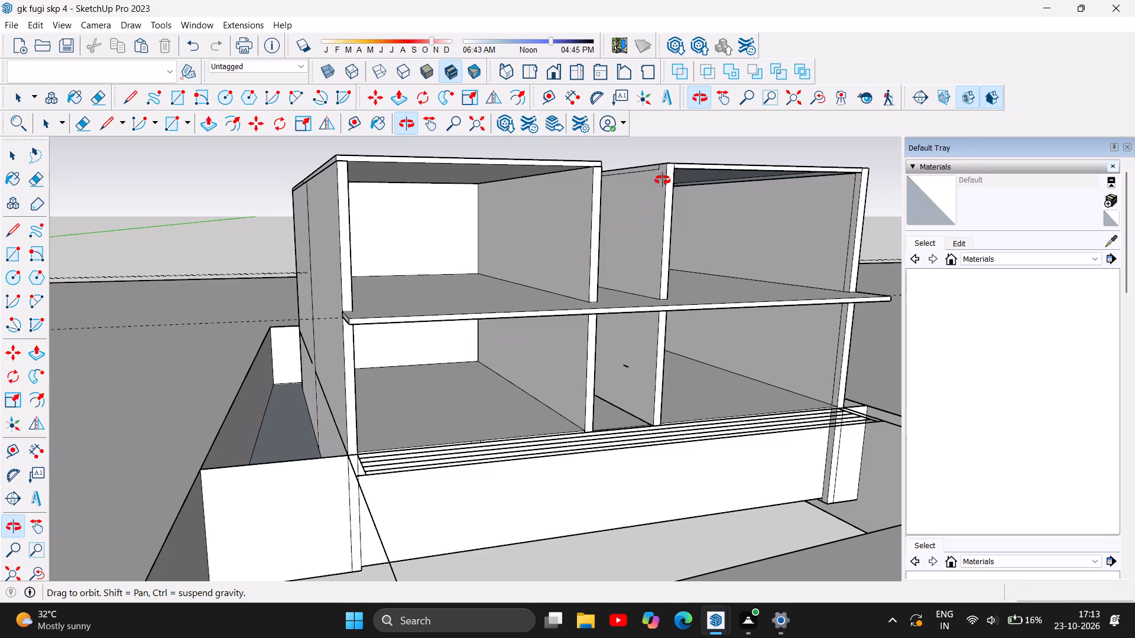
scroll(674, 154, up, 4)
scroll(656, 180, down, 2)
scroll(510, 192, down, 4)
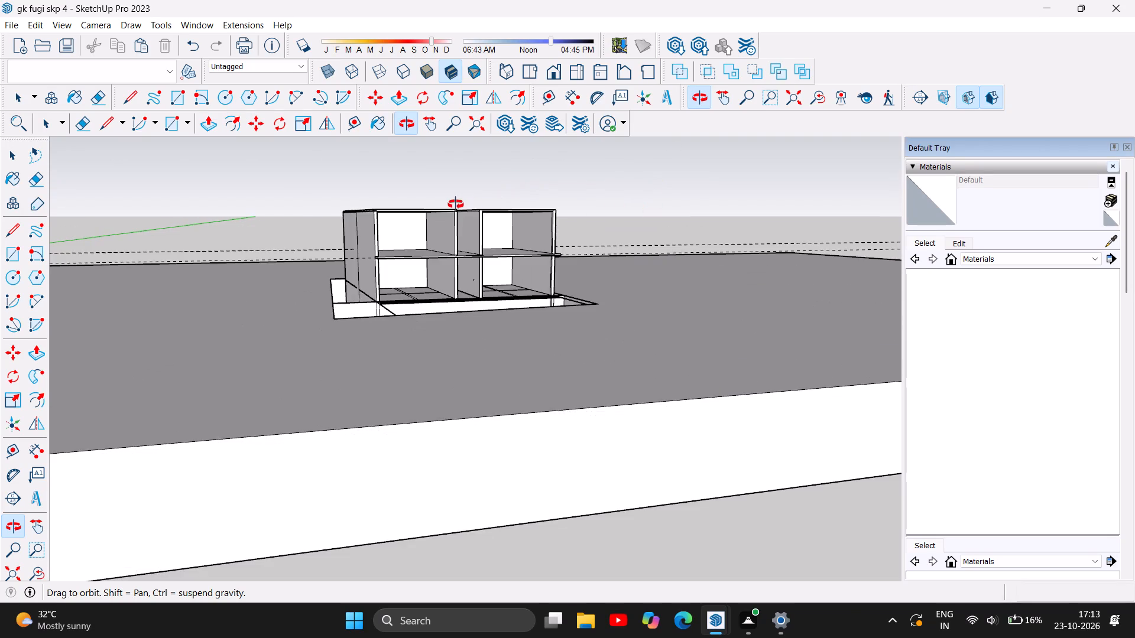
scroll(516, 206, up, 2)
scroll(449, 243, up, 1)
drag(424, 340, 491, 324)
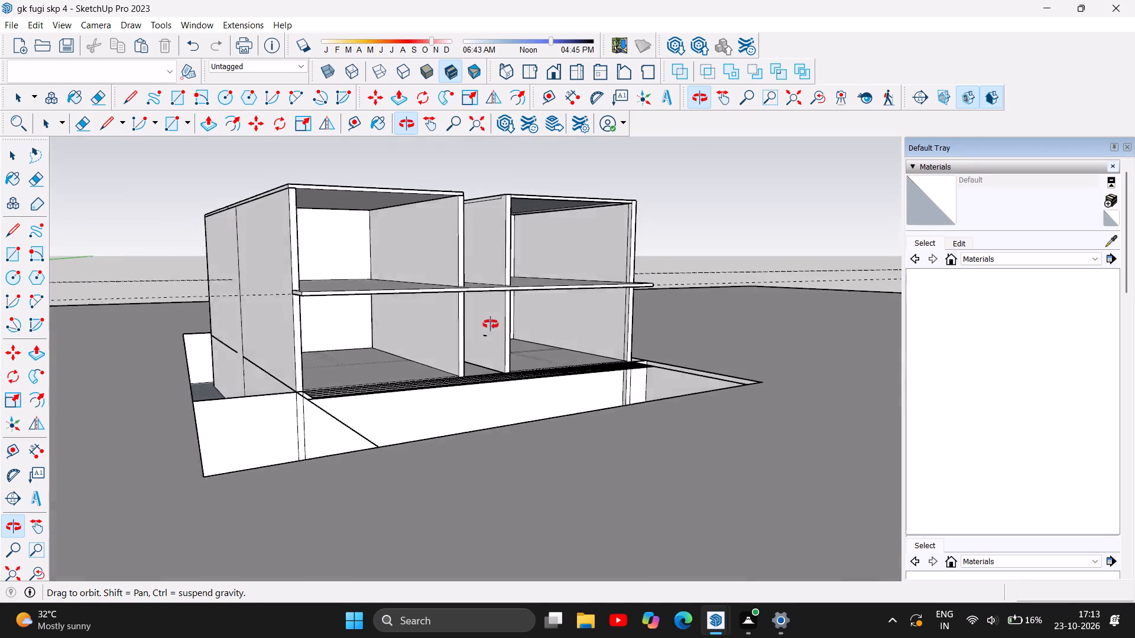
drag(491, 324, 679, 344)
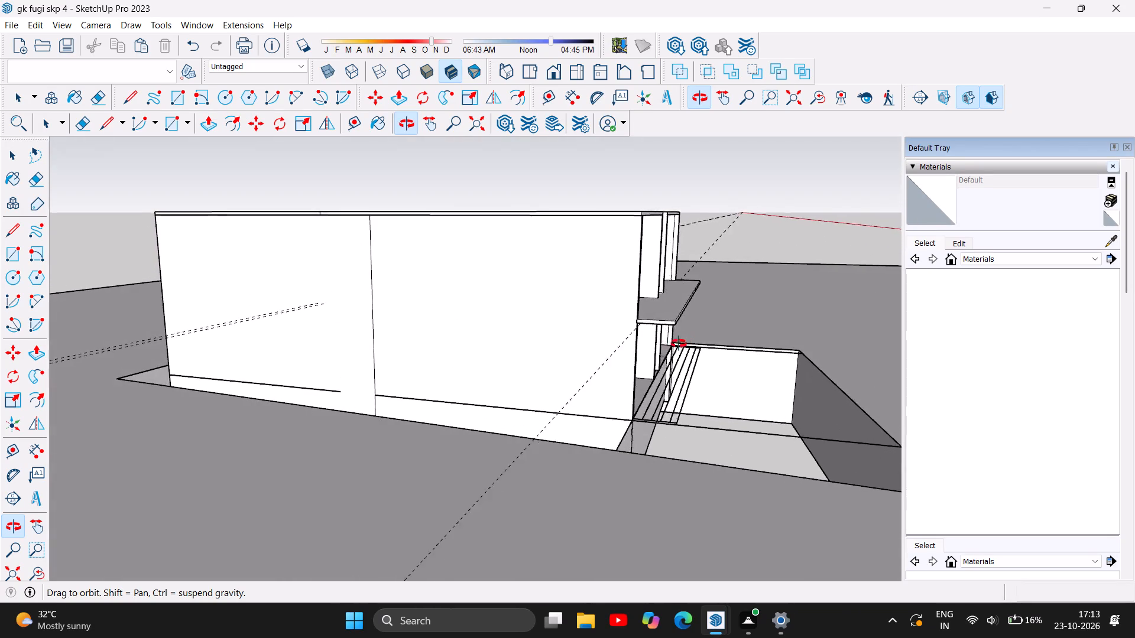
drag(679, 344, 387, 321)
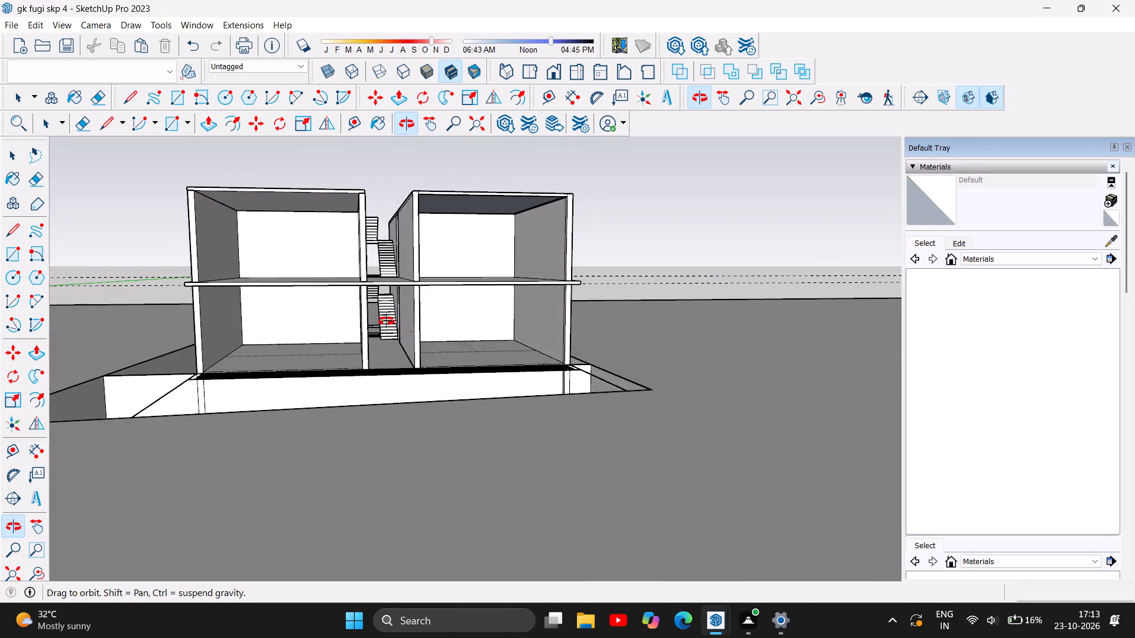
drag(387, 321, 371, 355)
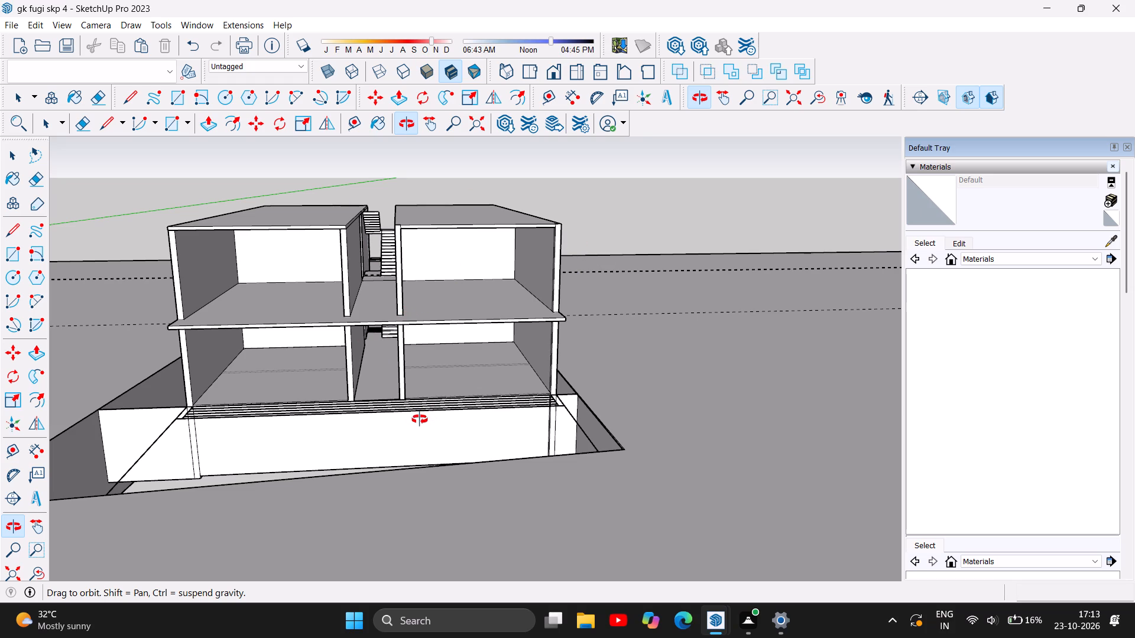
drag(234, 347, 275, 342)
click(275, 342)
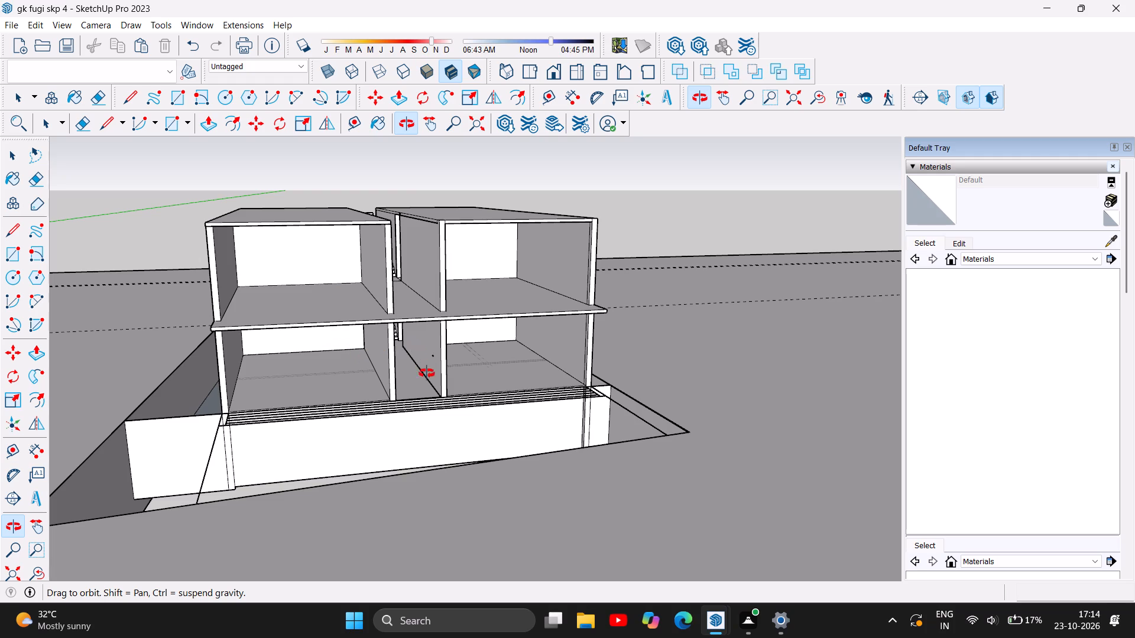
scroll(430, 377, down, 1)
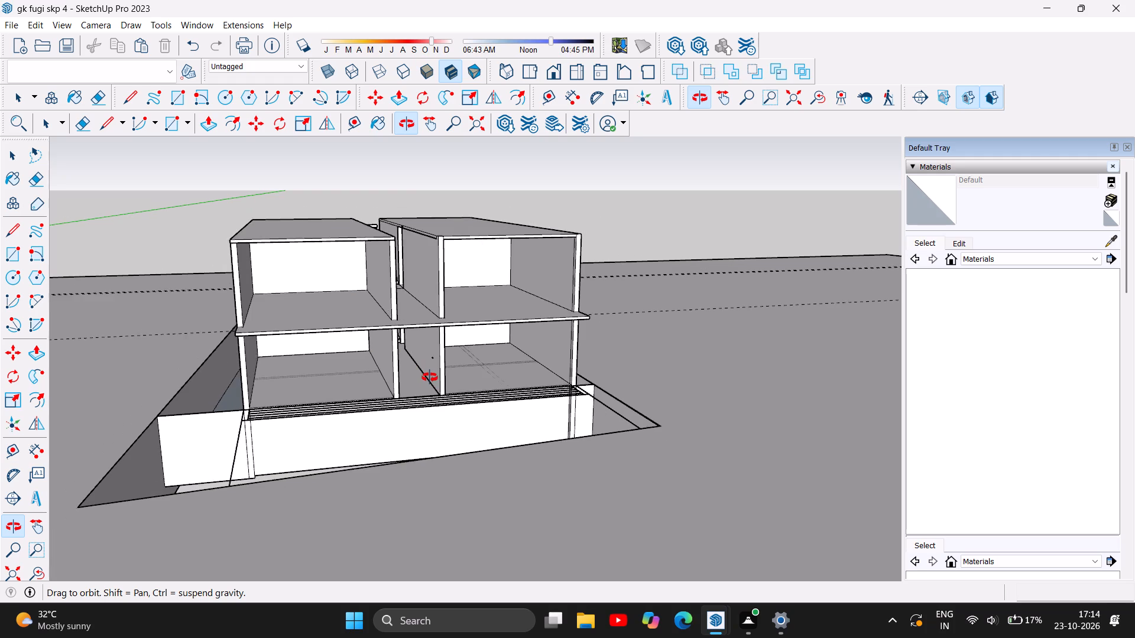
scroll(430, 377, down, 4)
drag(446, 342, 423, 331)
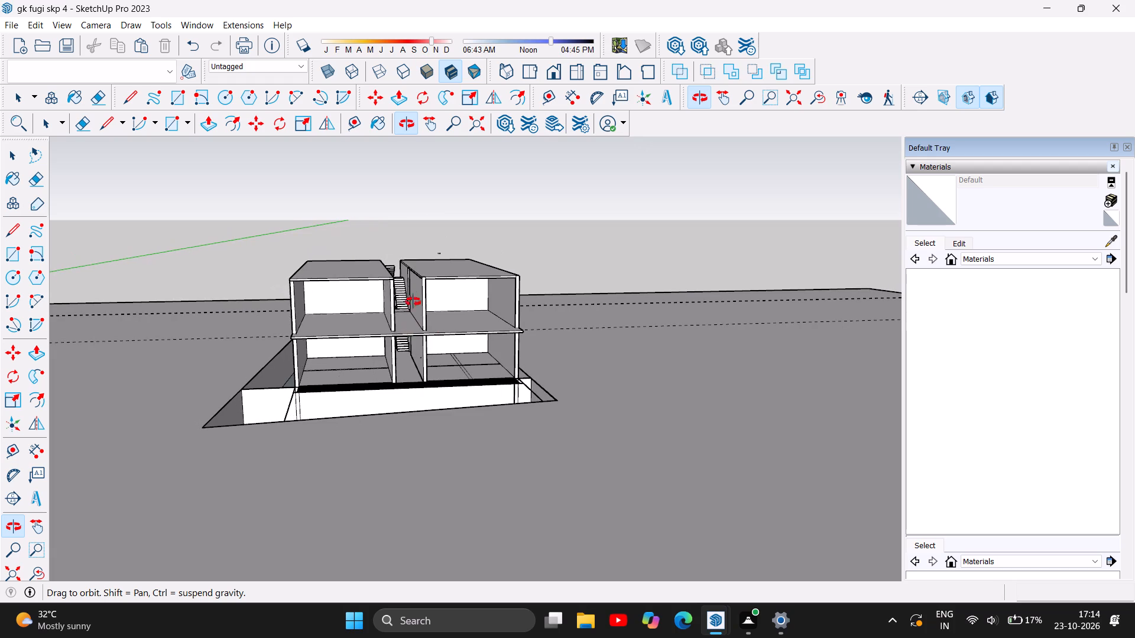
Inspect the staircase in the passage between the blocks and the wall opening behind it up close.
scroll(398, 268, up, 12)
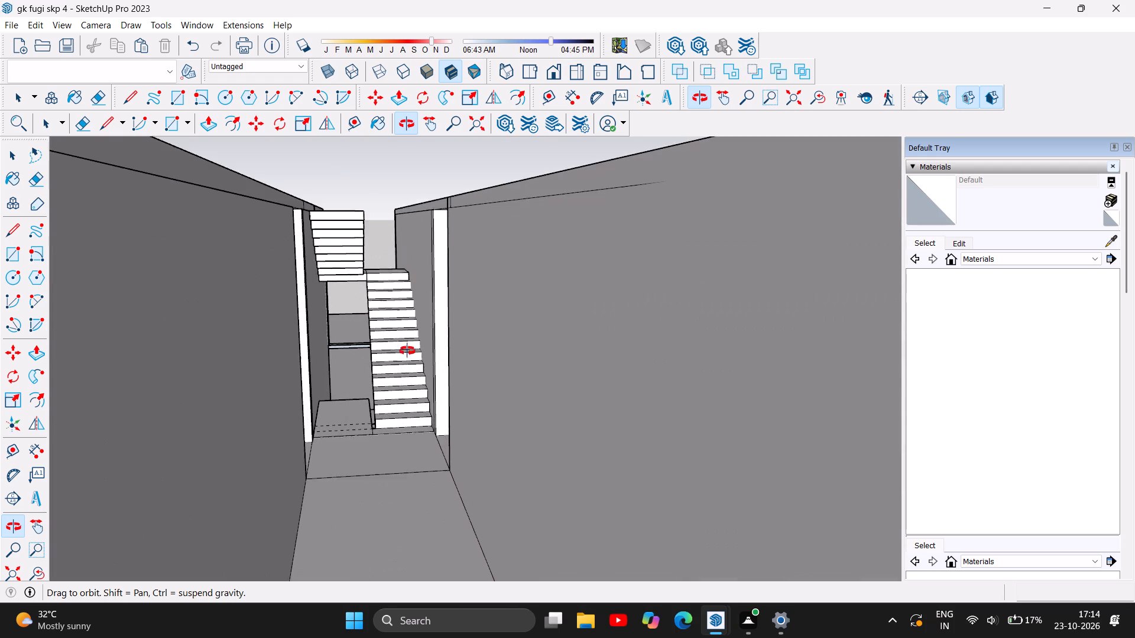
scroll(407, 355, up, 5)
drag(430, 396, 413, 399)
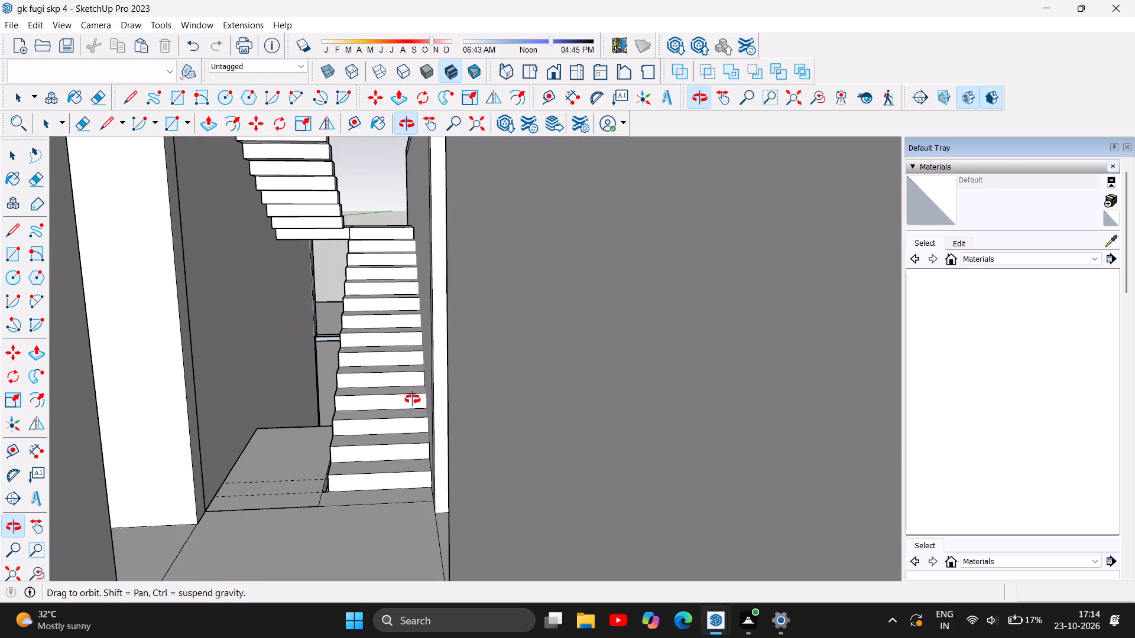
drag(413, 399, 434, 408)
scroll(393, 423, up, 3)
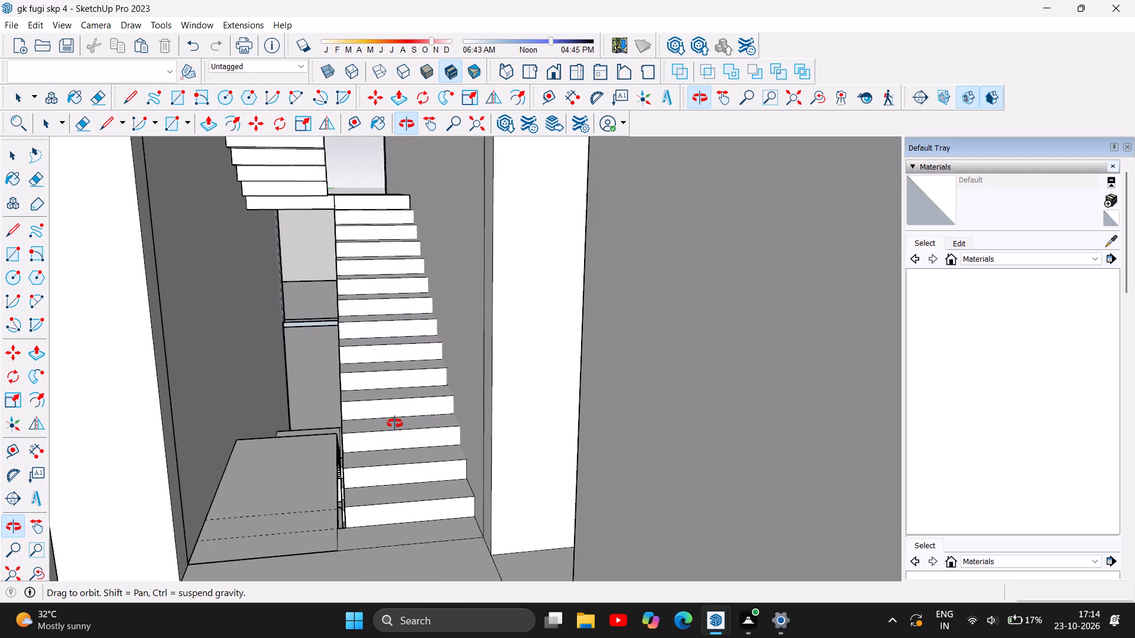
drag(365, 447, 456, 487)
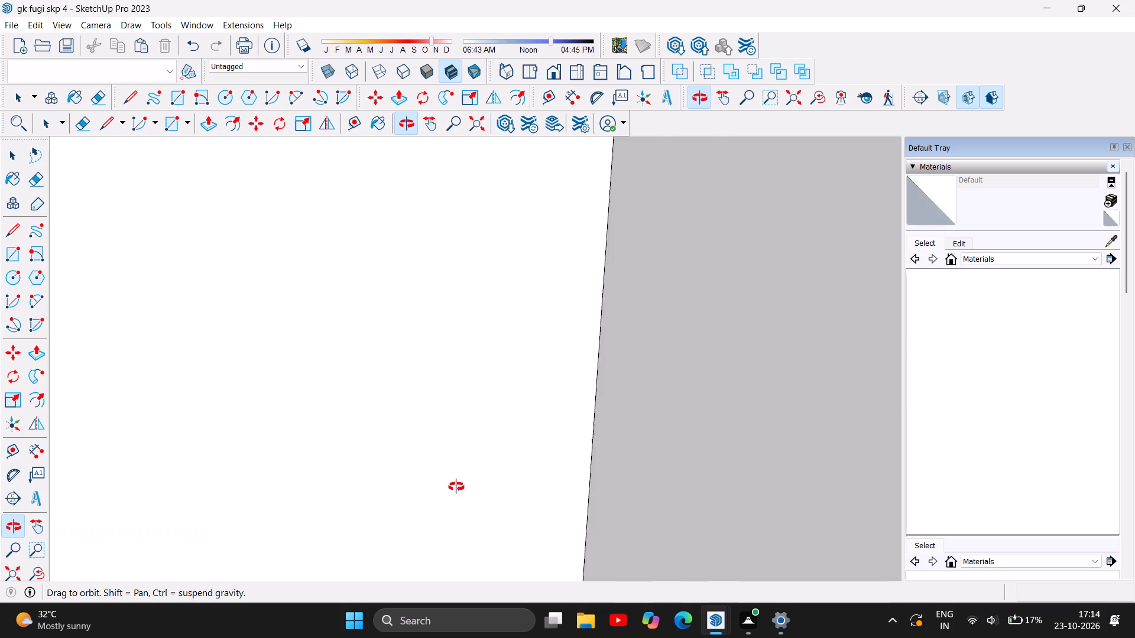
drag(456, 487, 359, 469)
scroll(371, 455, down, 1)
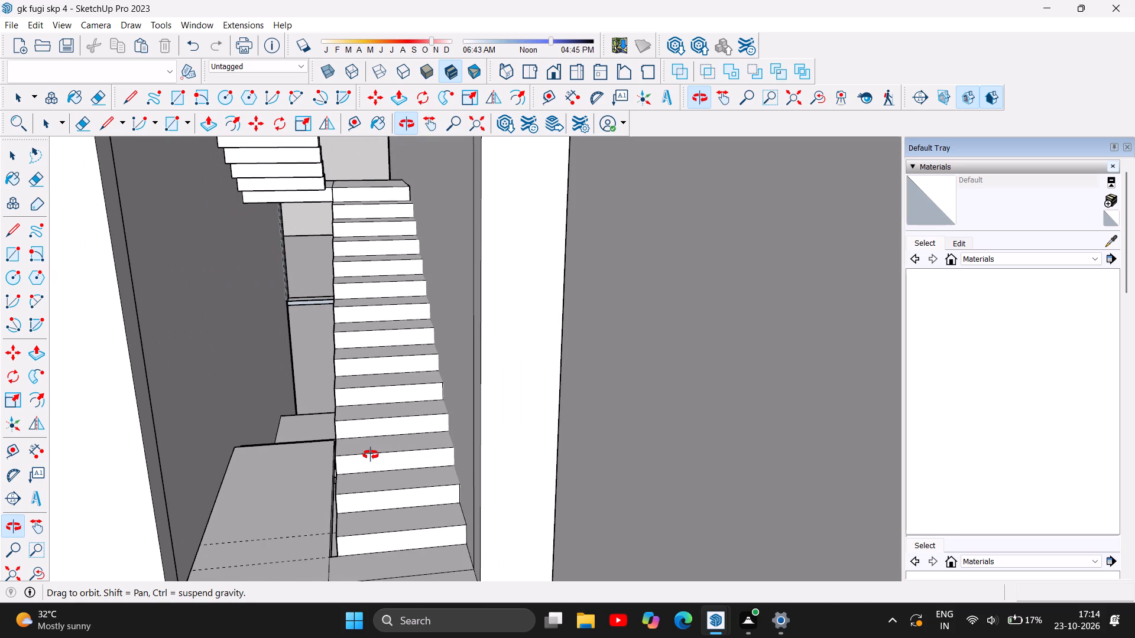
scroll(369, 451, down, 1)
scroll(285, 313, up, 9)
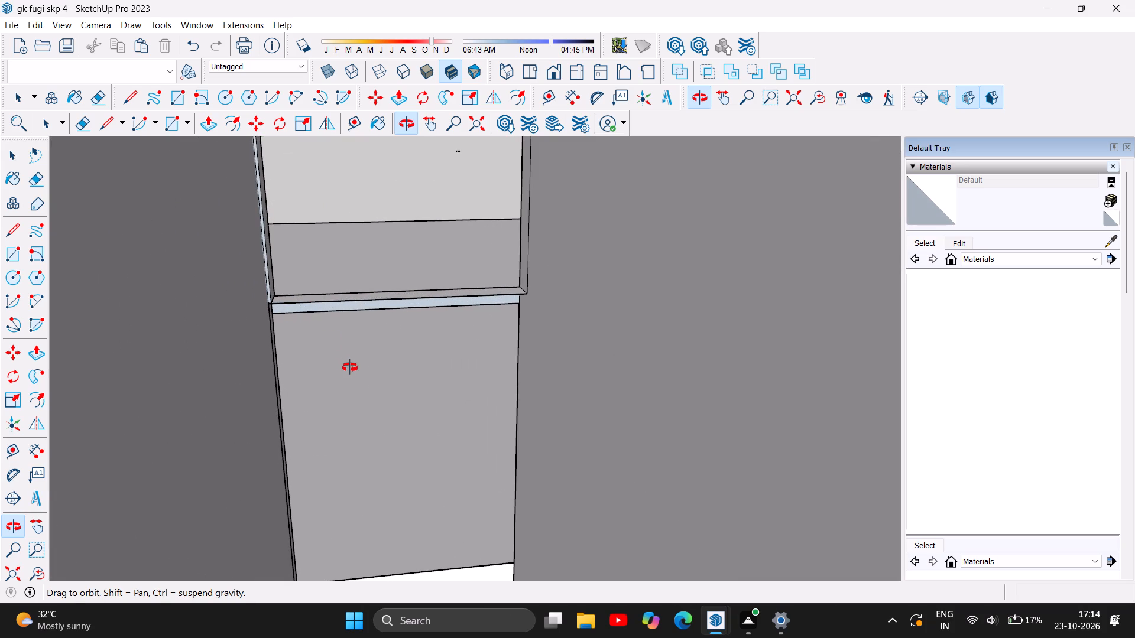
scroll(342, 307, up, 6)
drag(355, 377, 357, 366)
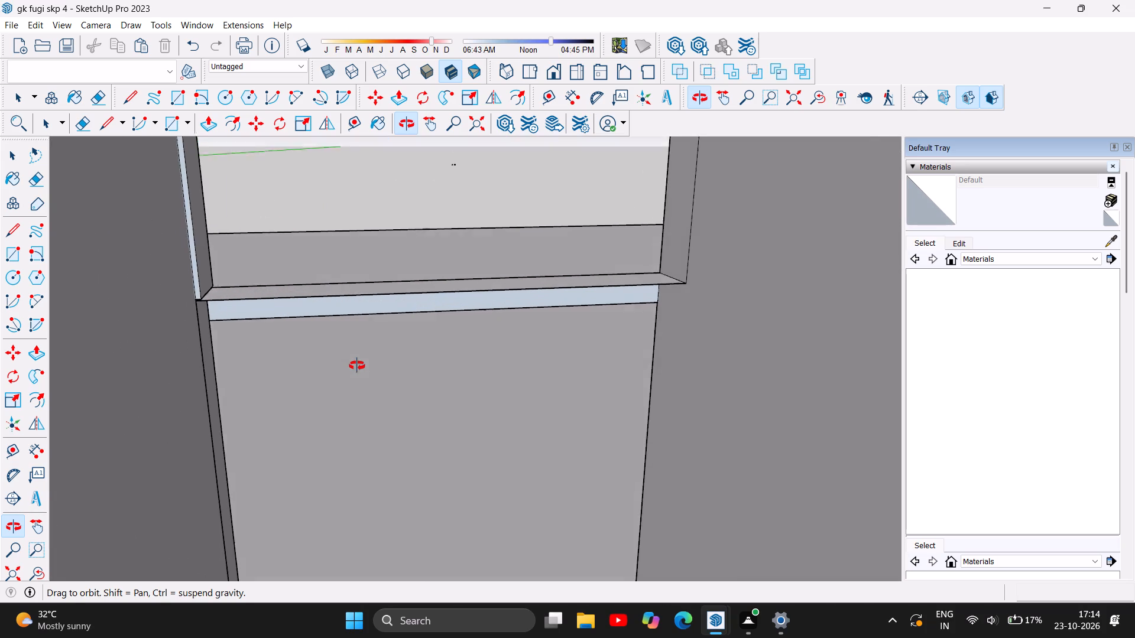
drag(357, 366, 358, 431)
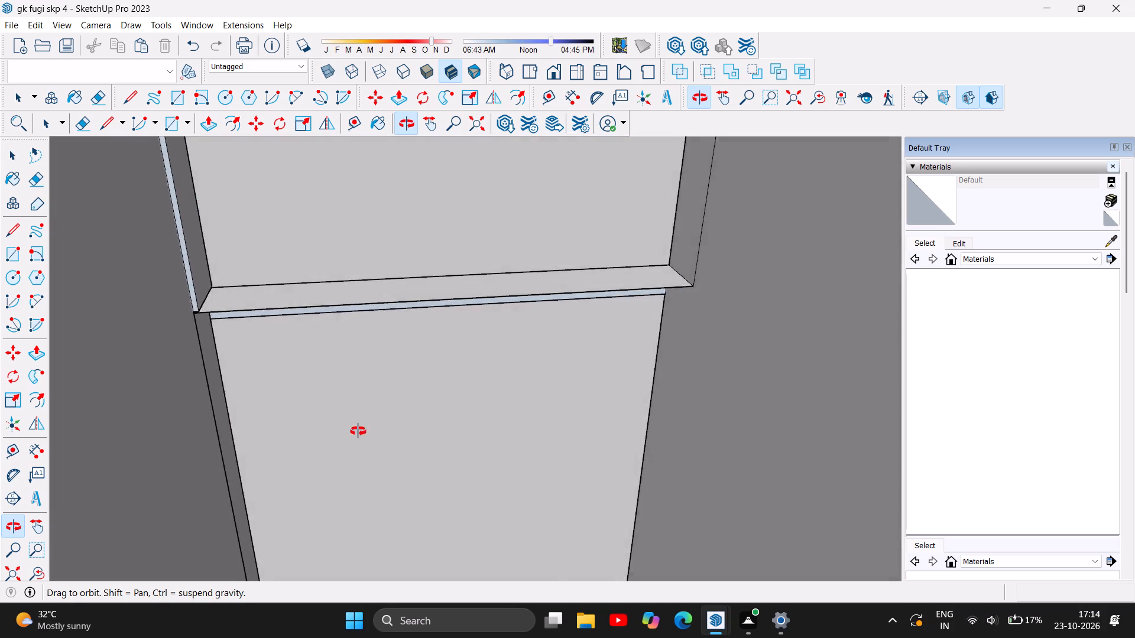
drag(358, 431, 449, 457)
drag(284, 359, 601, 429)
drag(219, 343, 264, 351)
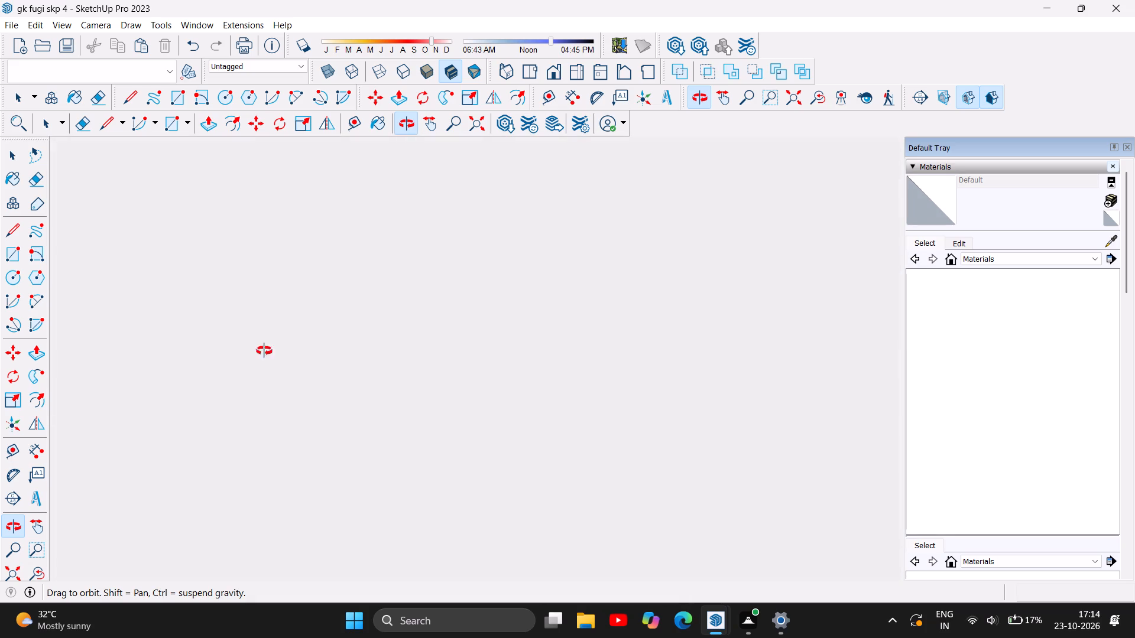
Look over the whole two-storey building from above and from the front.
drag(264, 351, 534, 380)
drag(336, 419, 403, 410)
scroll(367, 411, down, 6)
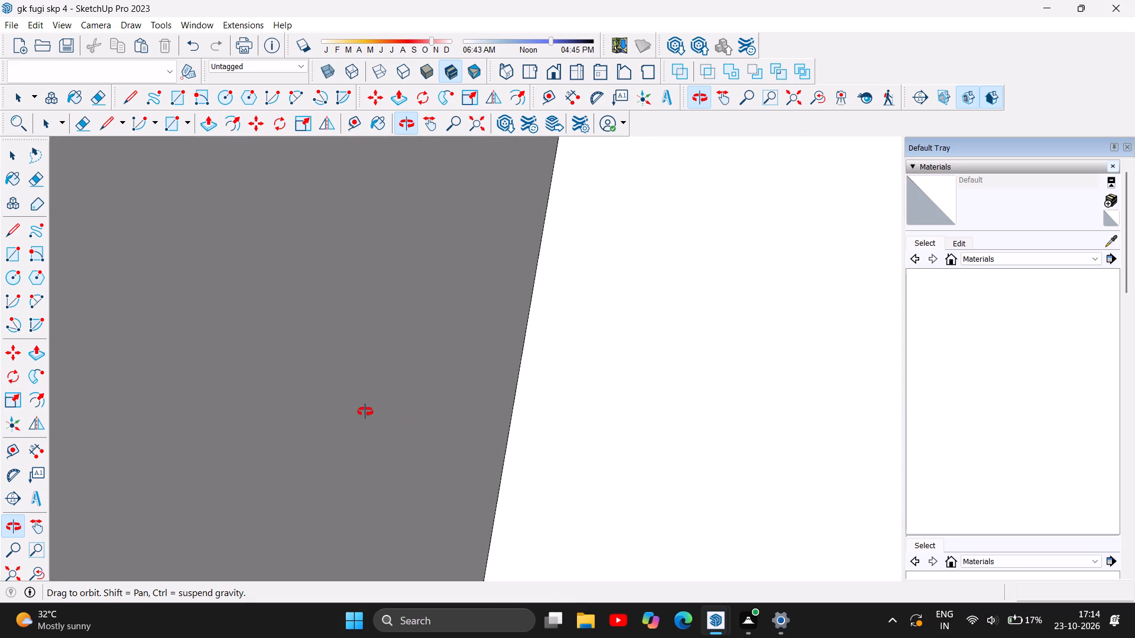
scroll(365, 412, down, 19)
scroll(362, 414, down, 8)
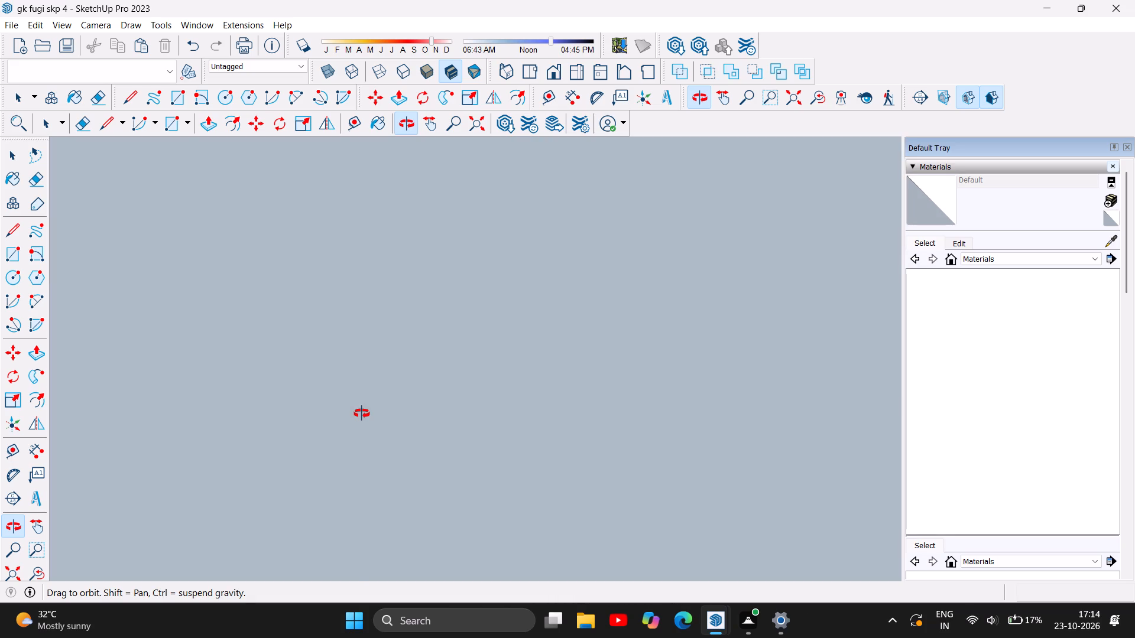
scroll(362, 414, down, 18)
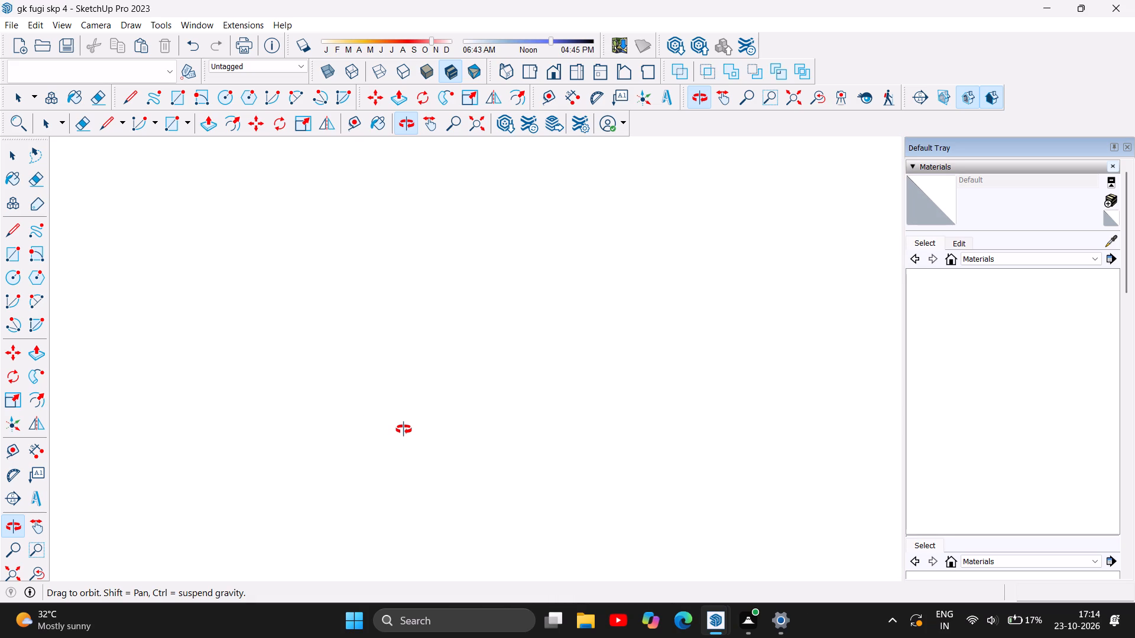
scroll(404, 429, down, 11)
drag(446, 349, 336, 388)
scroll(380, 375, down, 18)
scroll(380, 375, down, 3)
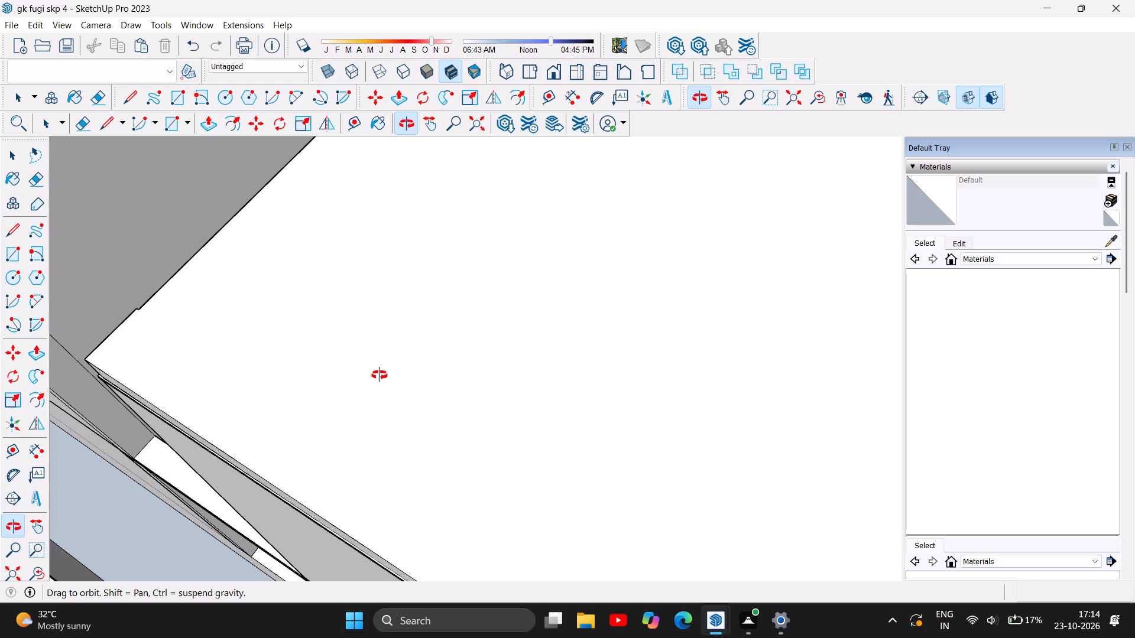
scroll(380, 375, down, 7)
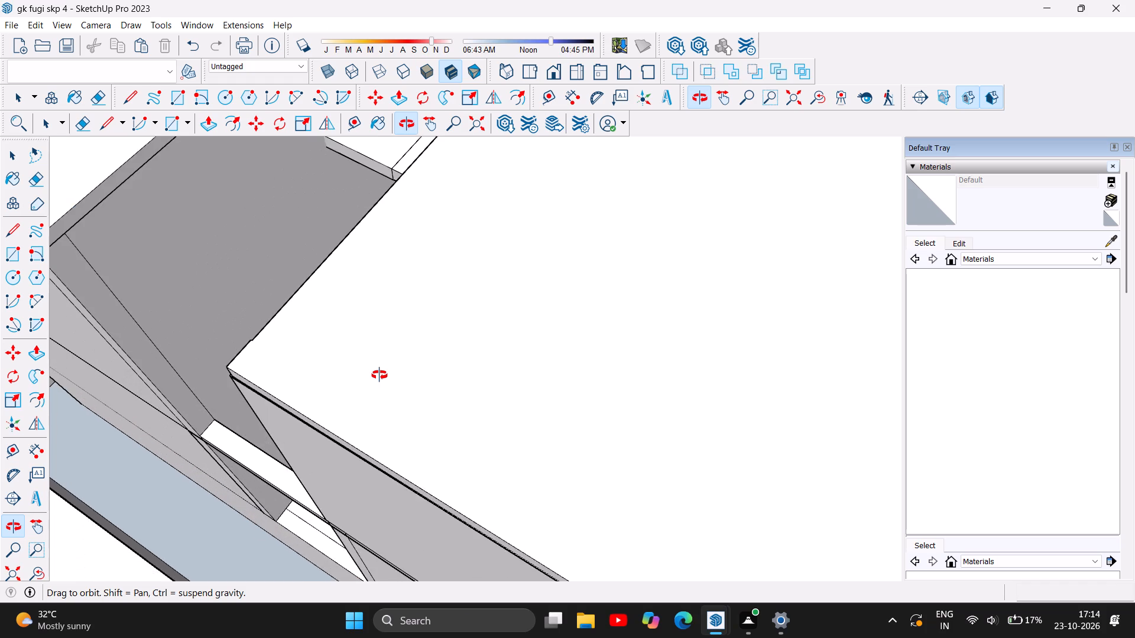
scroll(381, 375, down, 14)
scroll(381, 375, down, 8)
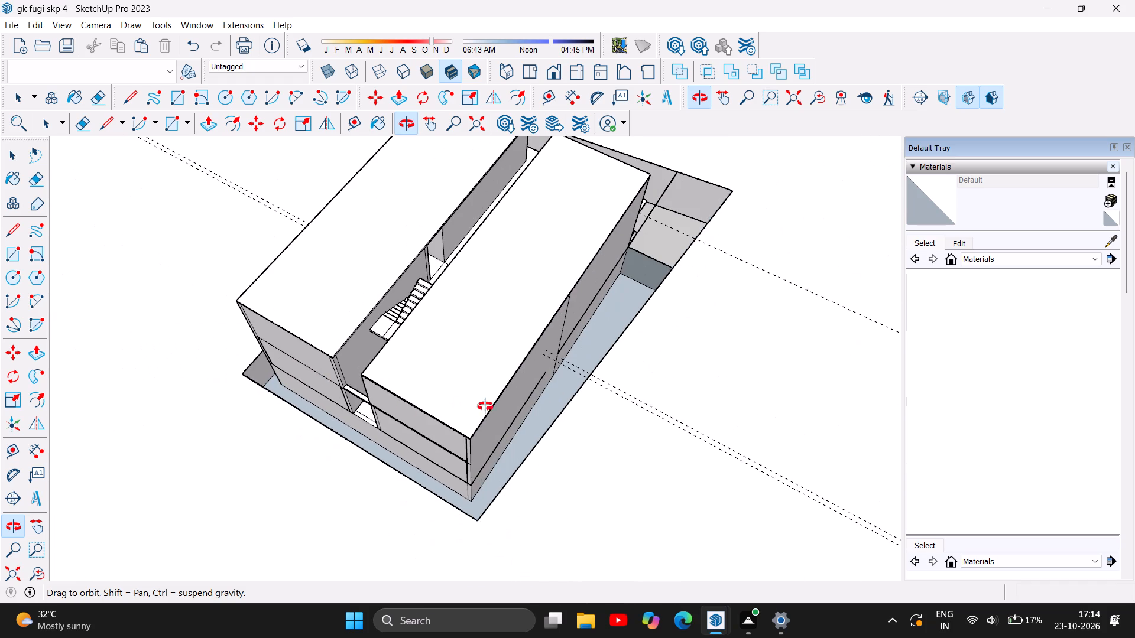
drag(315, 467, 520, 244)
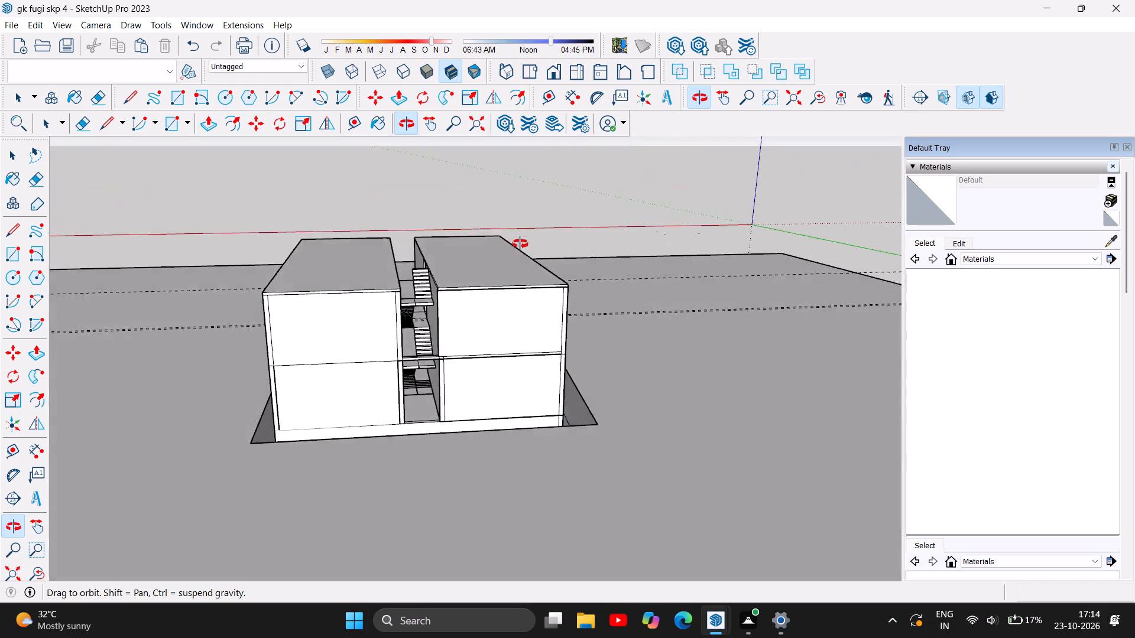
drag(520, 244, 528, 237)
drag(510, 349, 470, 289)
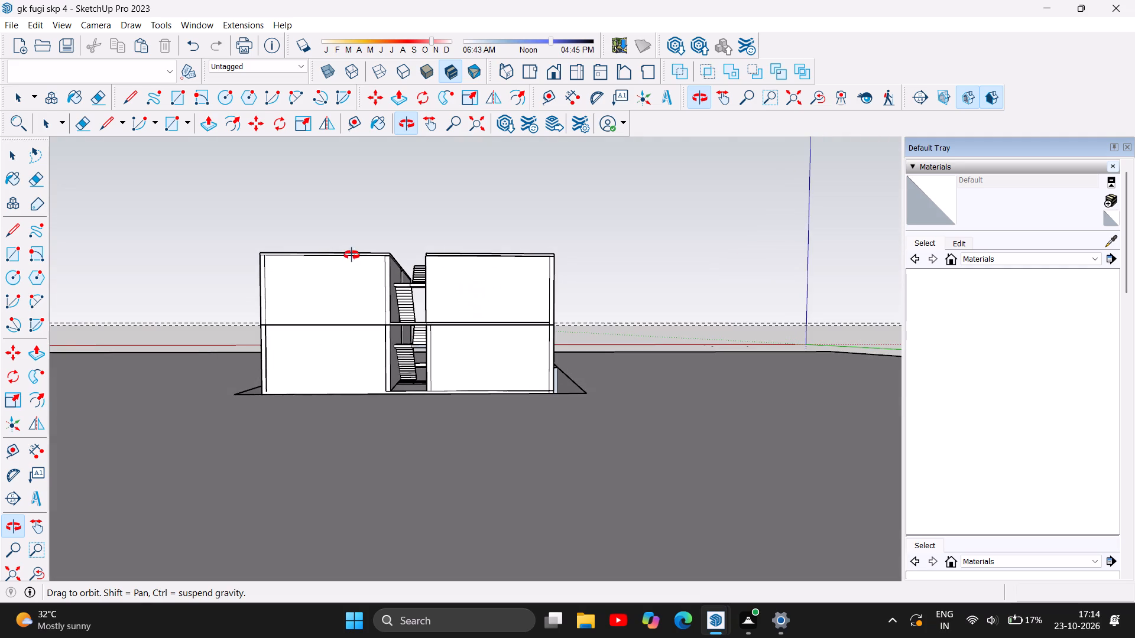
Inspect the staircase, its landing and the open top of the passage between the two roof slabs.
scroll(390, 271, up, 10)
scroll(440, 252, down, 3)
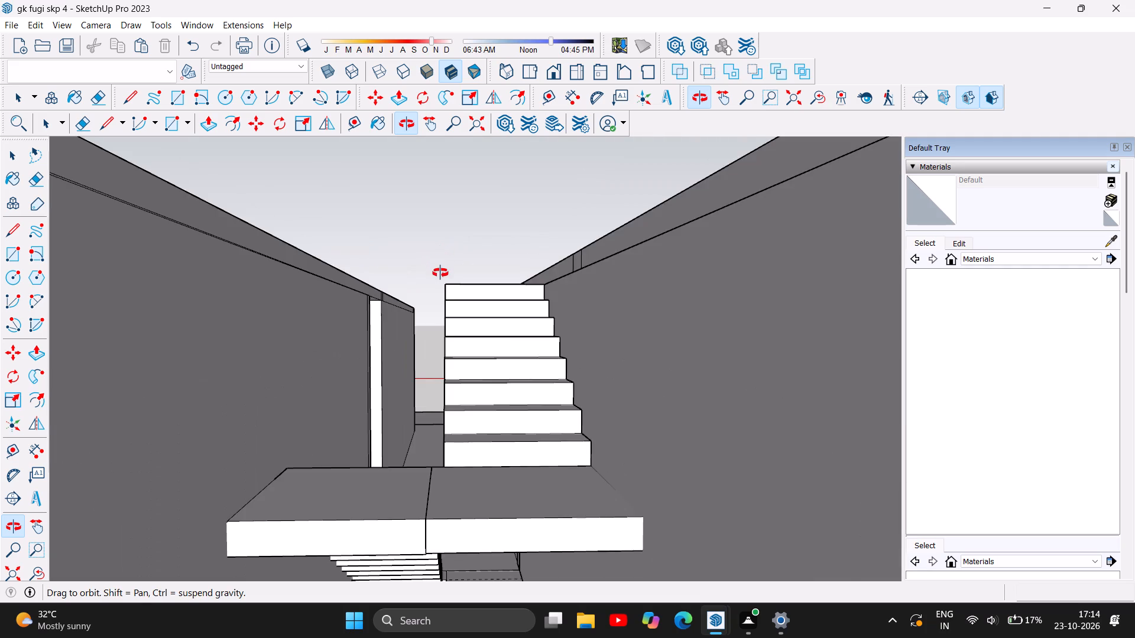
scroll(440, 273, down, 1)
drag(447, 317, 450, 347)
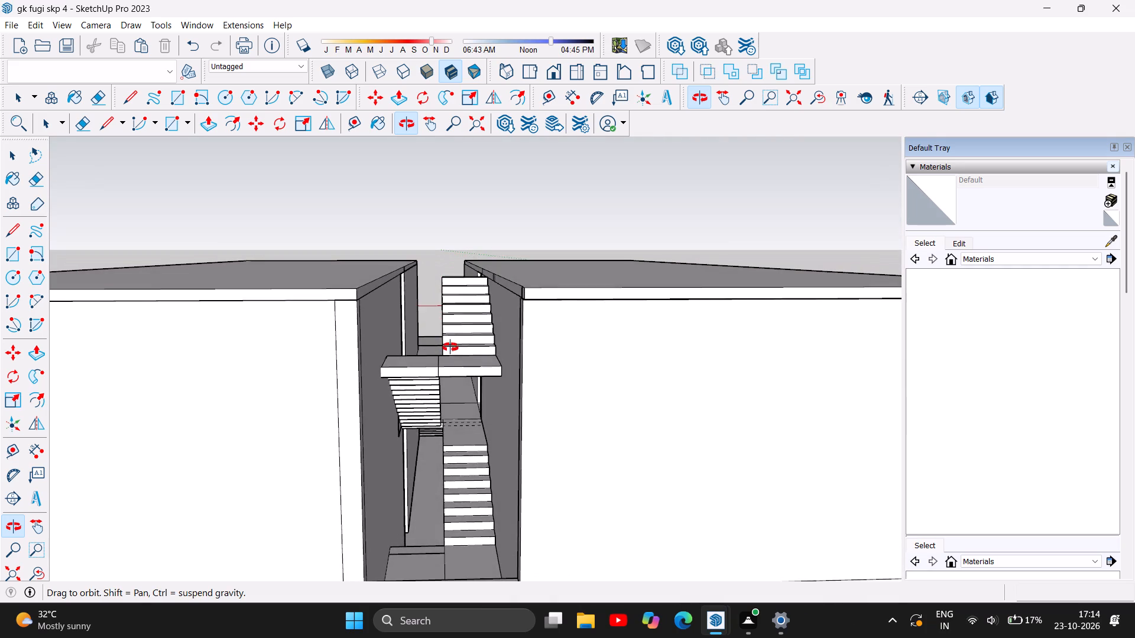
drag(450, 347, 432, 421)
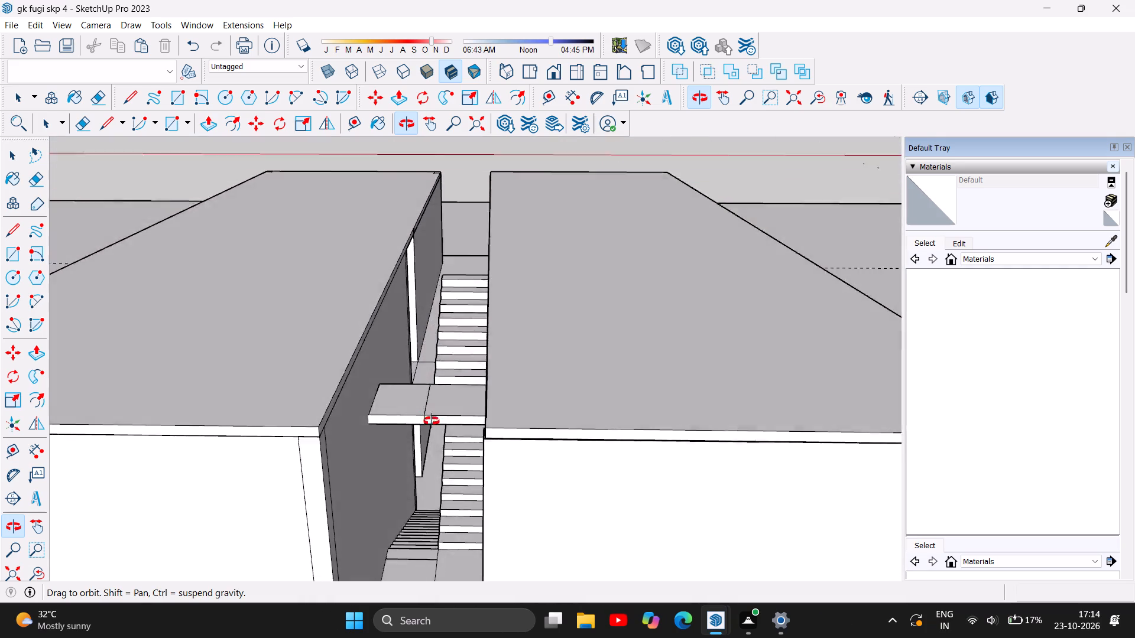
drag(432, 421, 458, 510)
drag(413, 426, 621, 480)
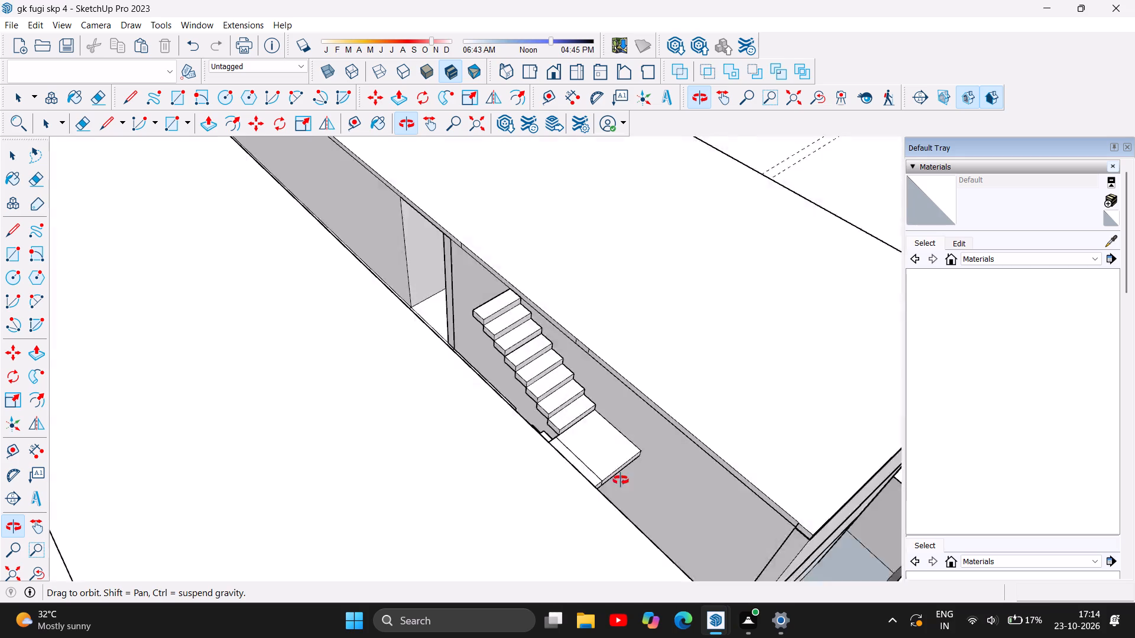
drag(621, 480, 738, 470)
drag(728, 369, 727, 403)
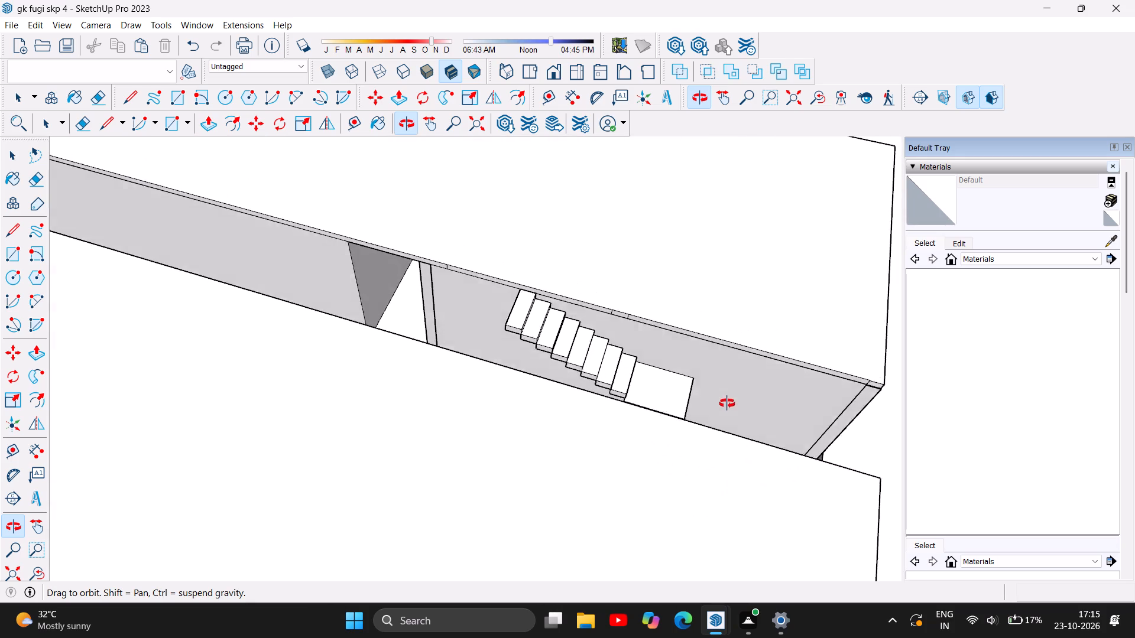
drag(727, 403, 727, 419)
scroll(744, 351, up, 9)
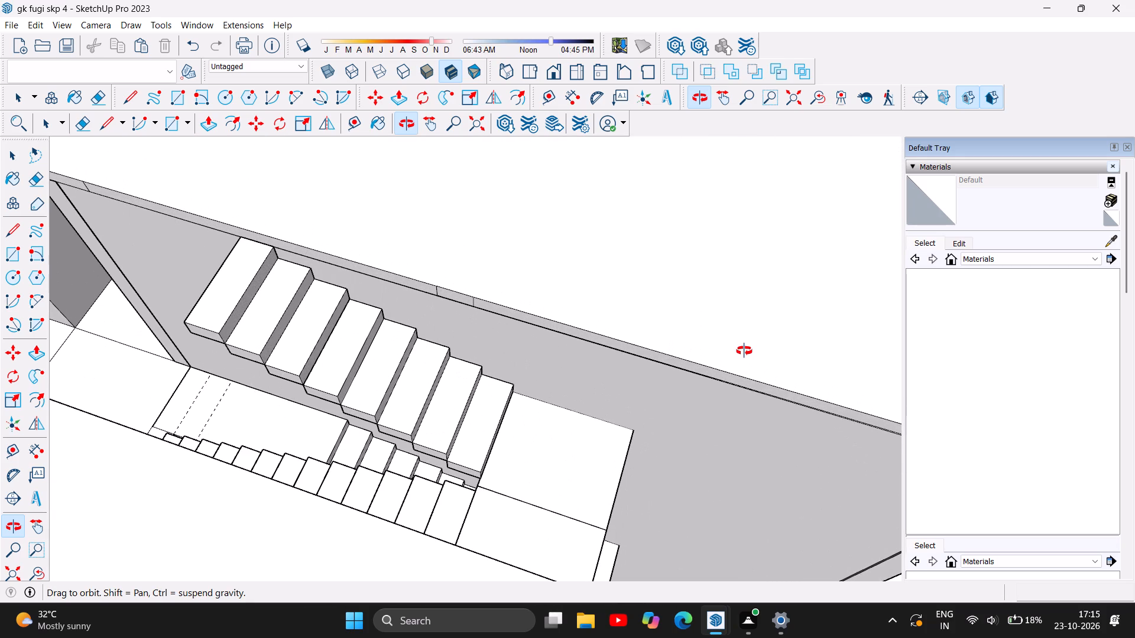
Draw a line up one roof slab's passage-side edge near the stair landing and across the passage to the opposite slab.
double_click(9, 233)
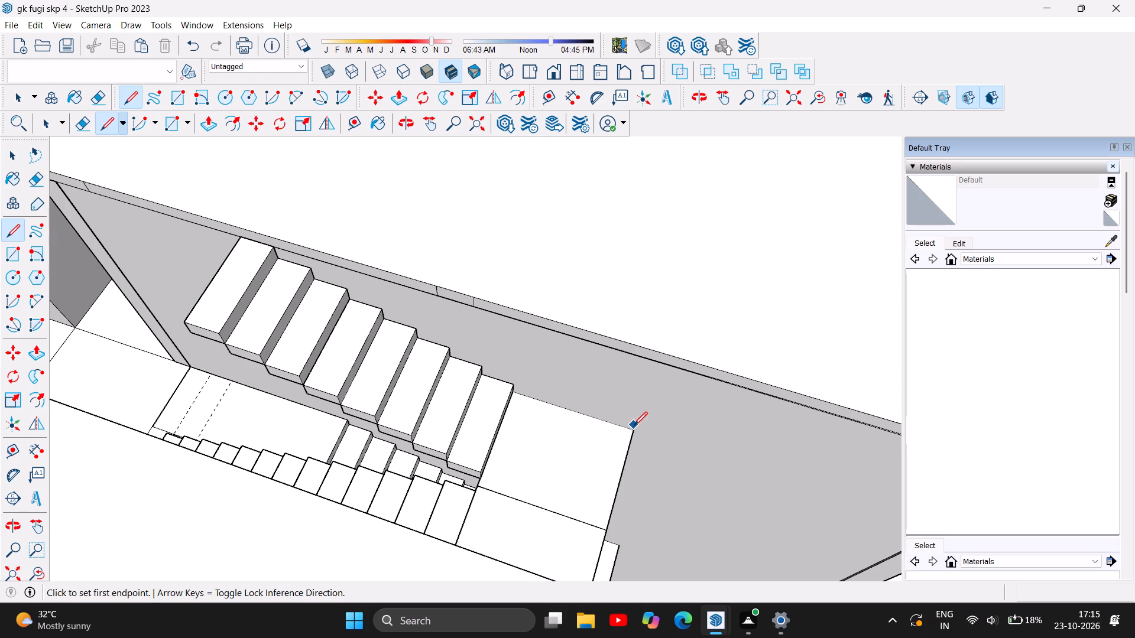
double_click(659, 365)
click(661, 351)
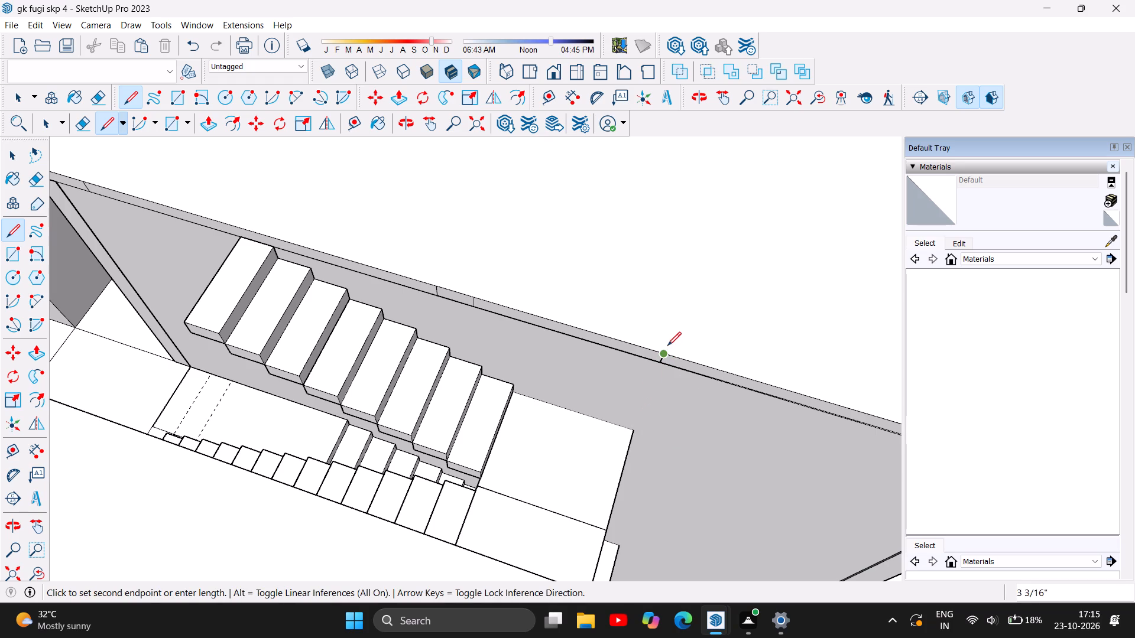
scroll(655, 341, down, 5)
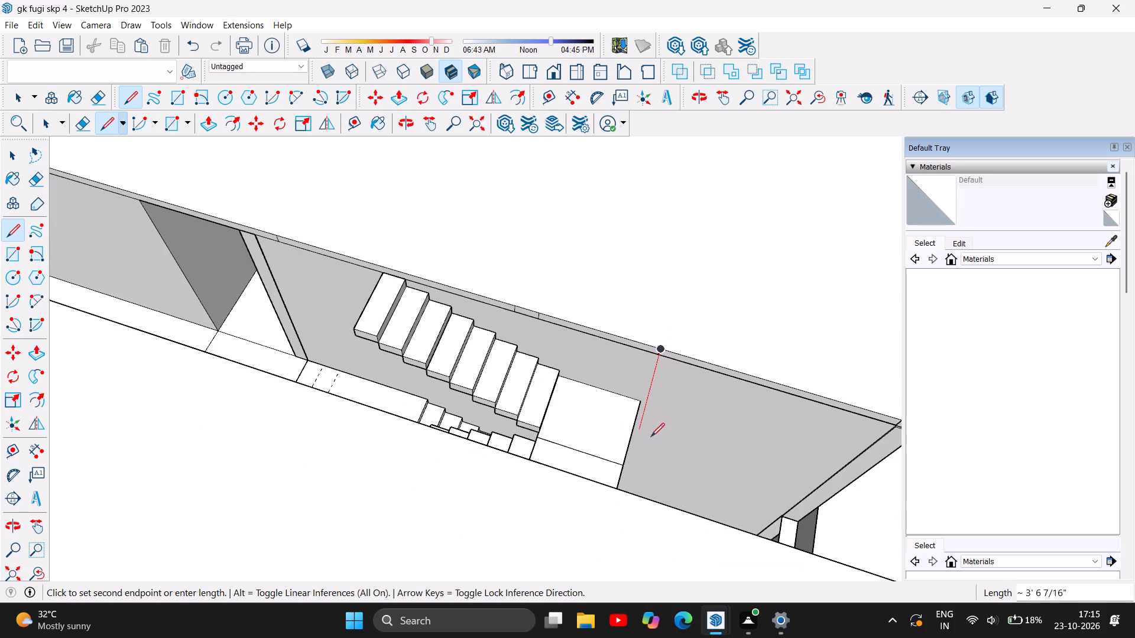
click(620, 493)
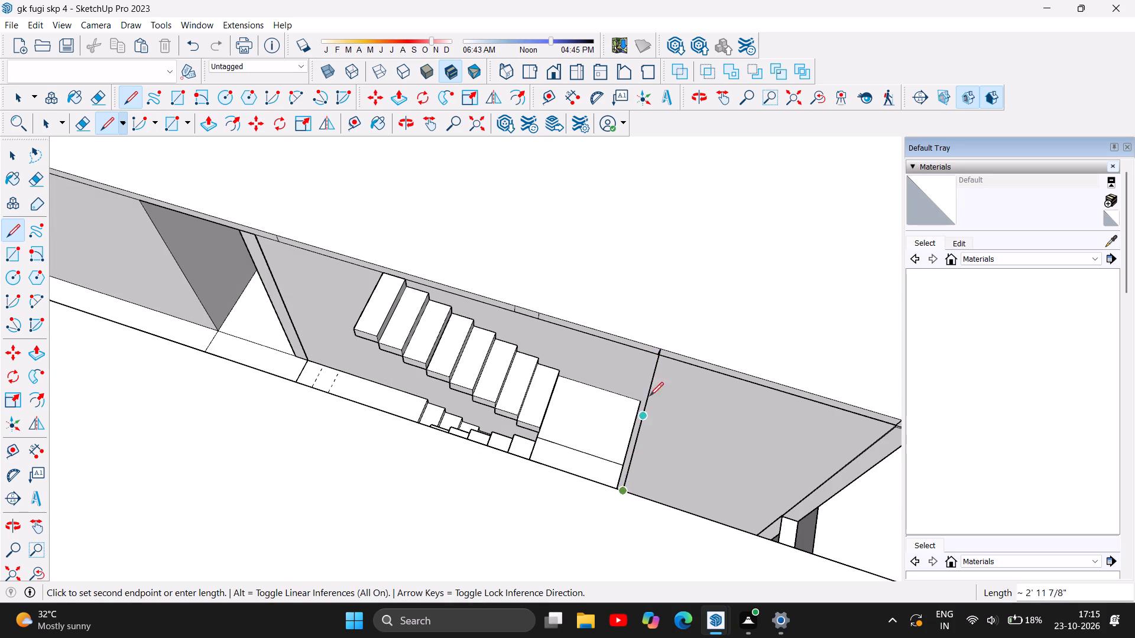
key(Escape)
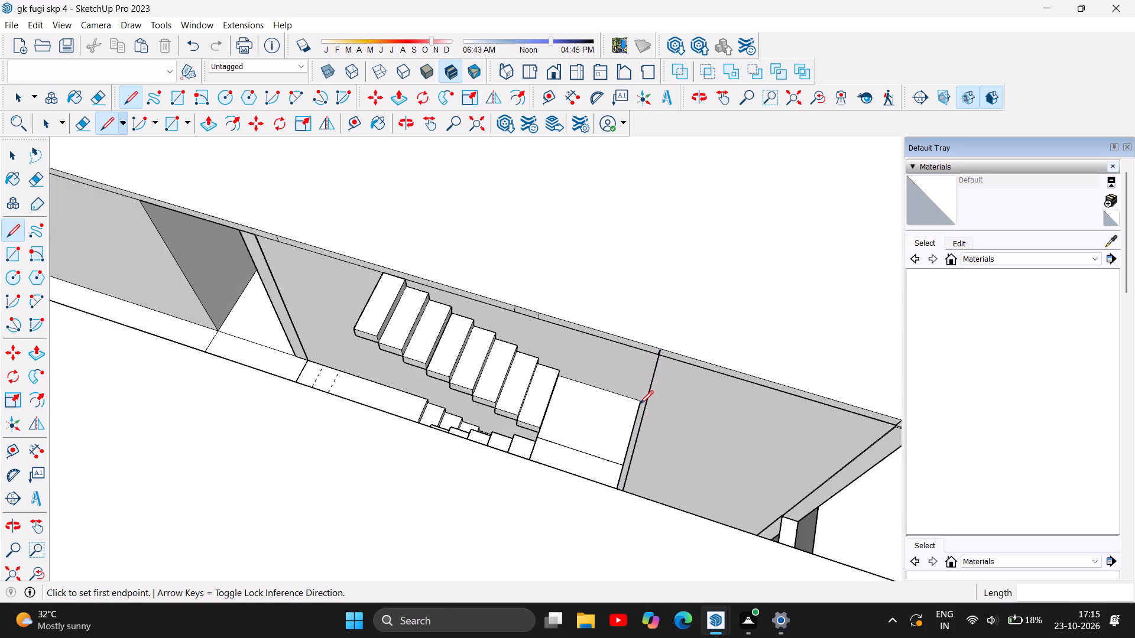
Draw a 5" vertical line down the opposite roof slab's edge face from the end of the line crossing the passage.
scroll(686, 441, up, 6)
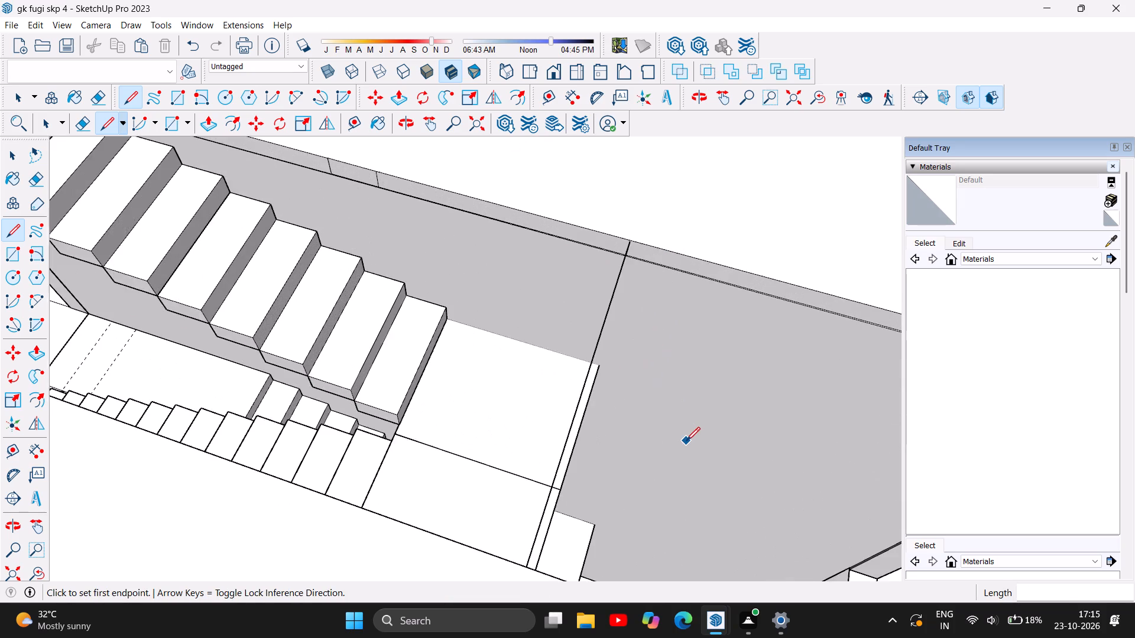
scroll(583, 410, up, 4)
scroll(515, 355, down, 4)
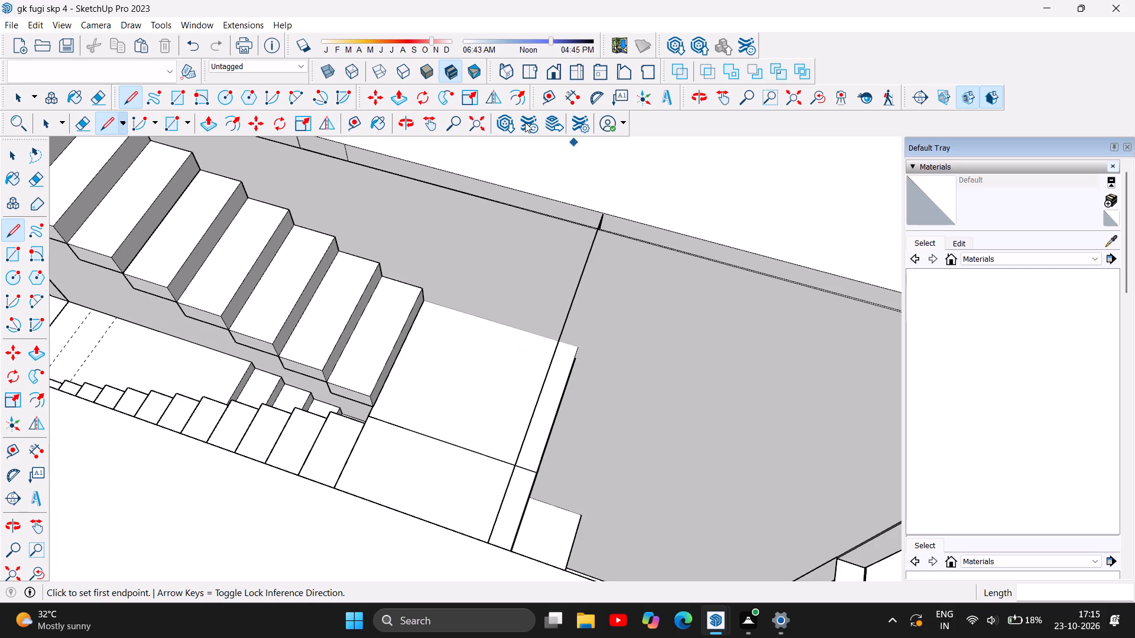
click(396, 121)
drag(694, 314, 645, 263)
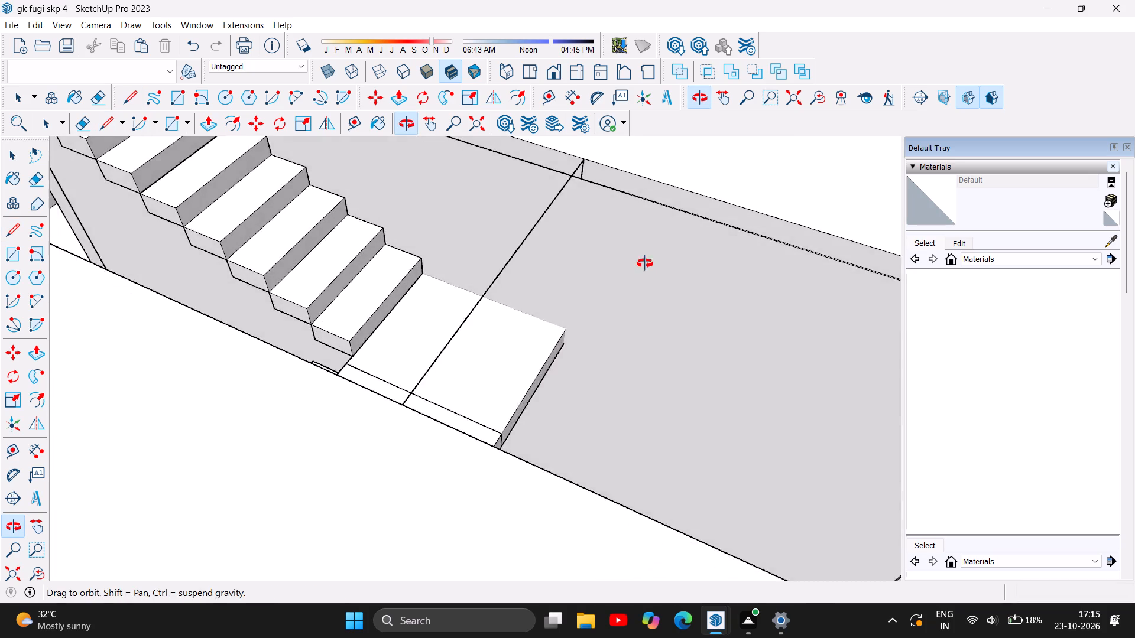
drag(645, 263, 410, 190)
drag(350, 215, 300, 210)
scroll(328, 222, down, 7)
scroll(240, 163, up, 7)
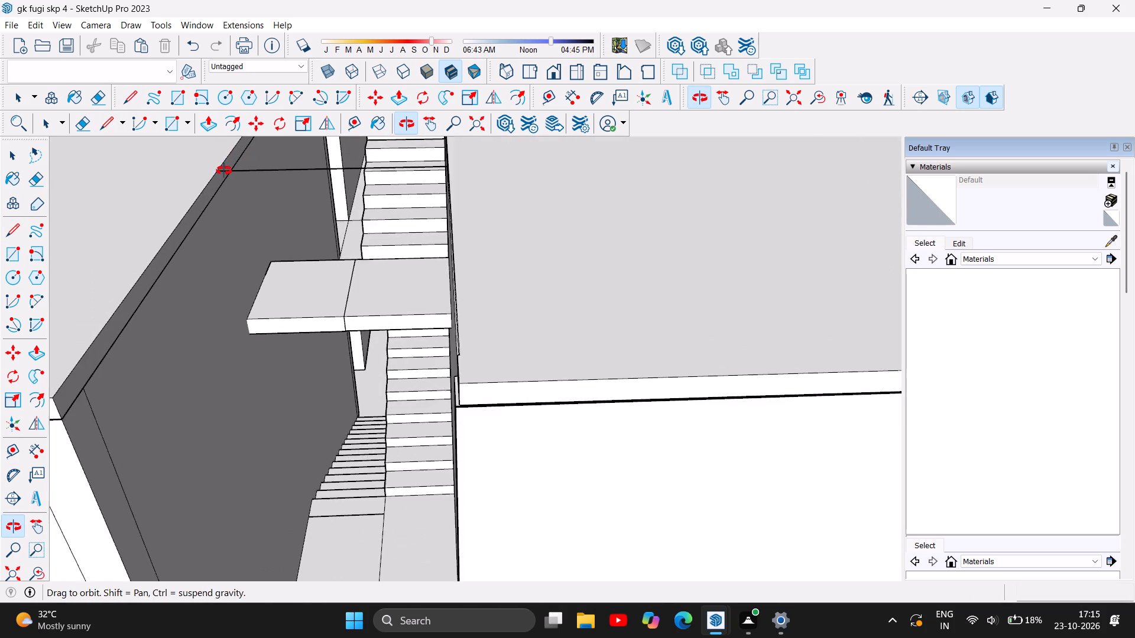
scroll(224, 171, up, 11)
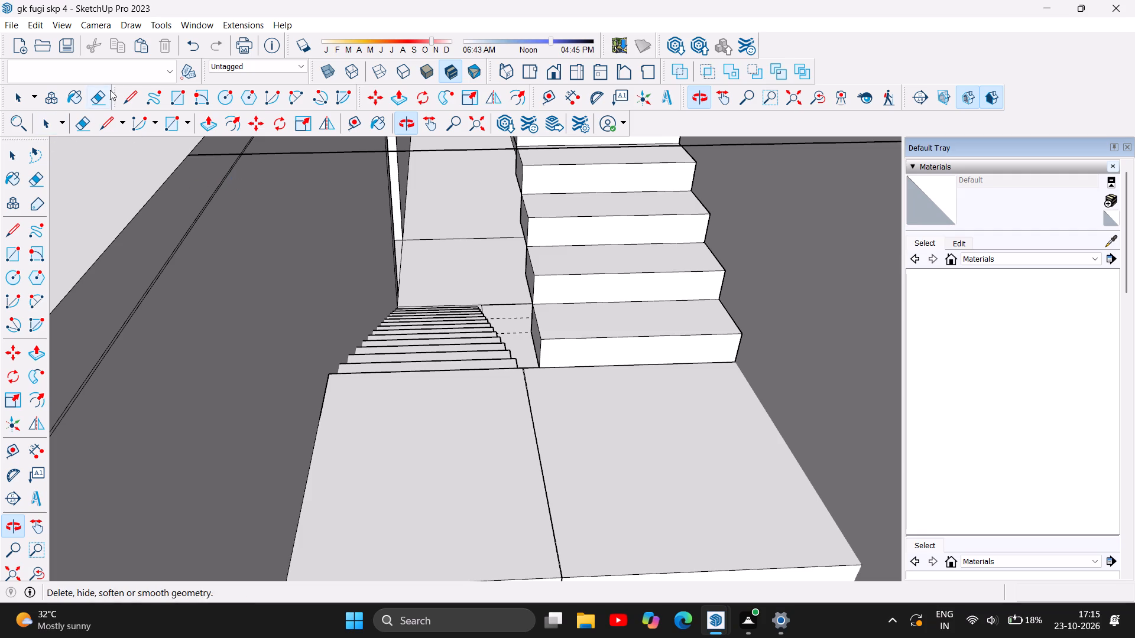
click(130, 97)
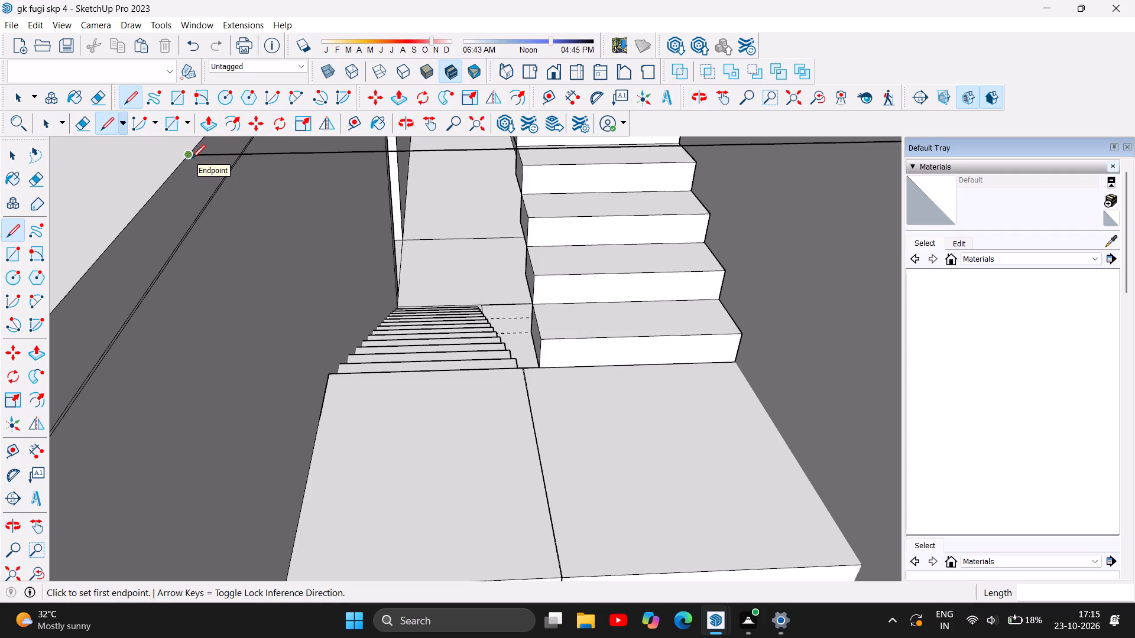
click(188, 155)
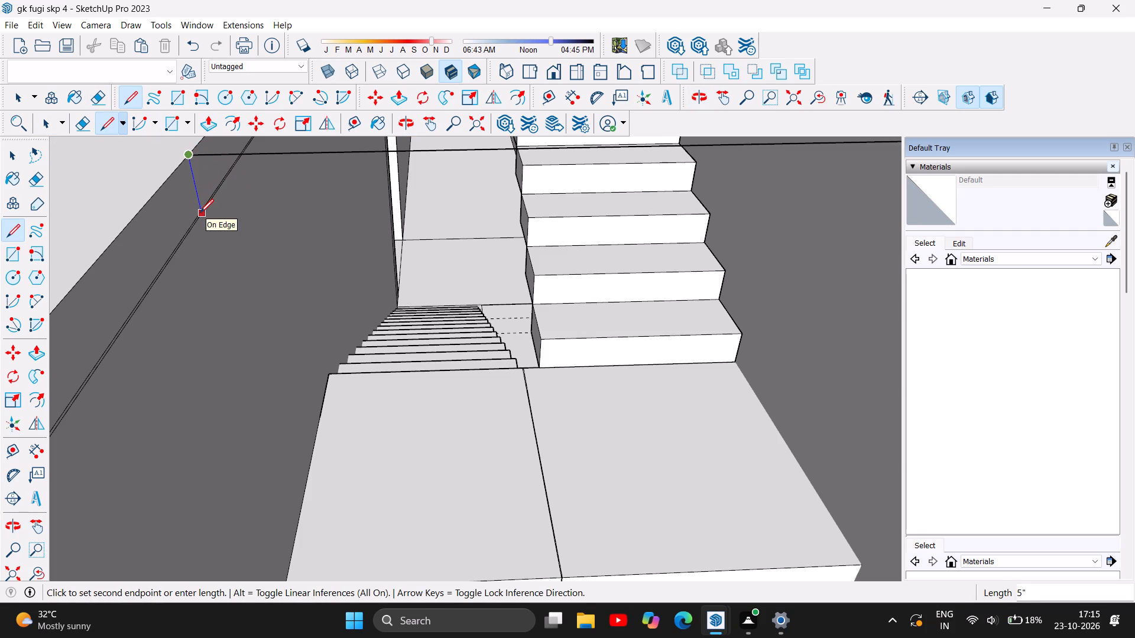
click(202, 218)
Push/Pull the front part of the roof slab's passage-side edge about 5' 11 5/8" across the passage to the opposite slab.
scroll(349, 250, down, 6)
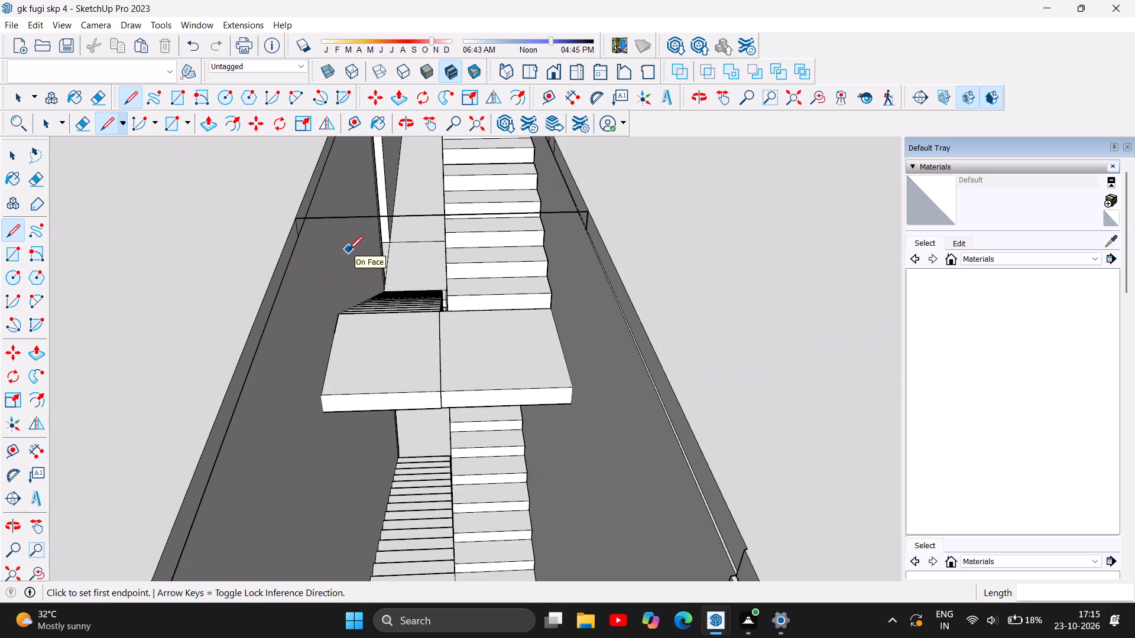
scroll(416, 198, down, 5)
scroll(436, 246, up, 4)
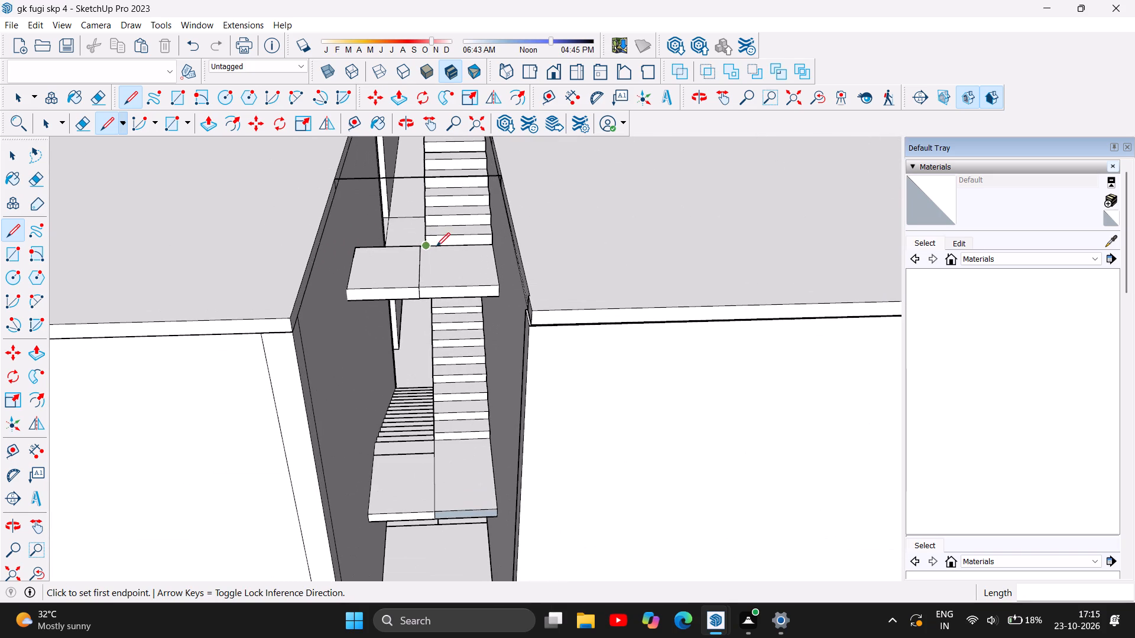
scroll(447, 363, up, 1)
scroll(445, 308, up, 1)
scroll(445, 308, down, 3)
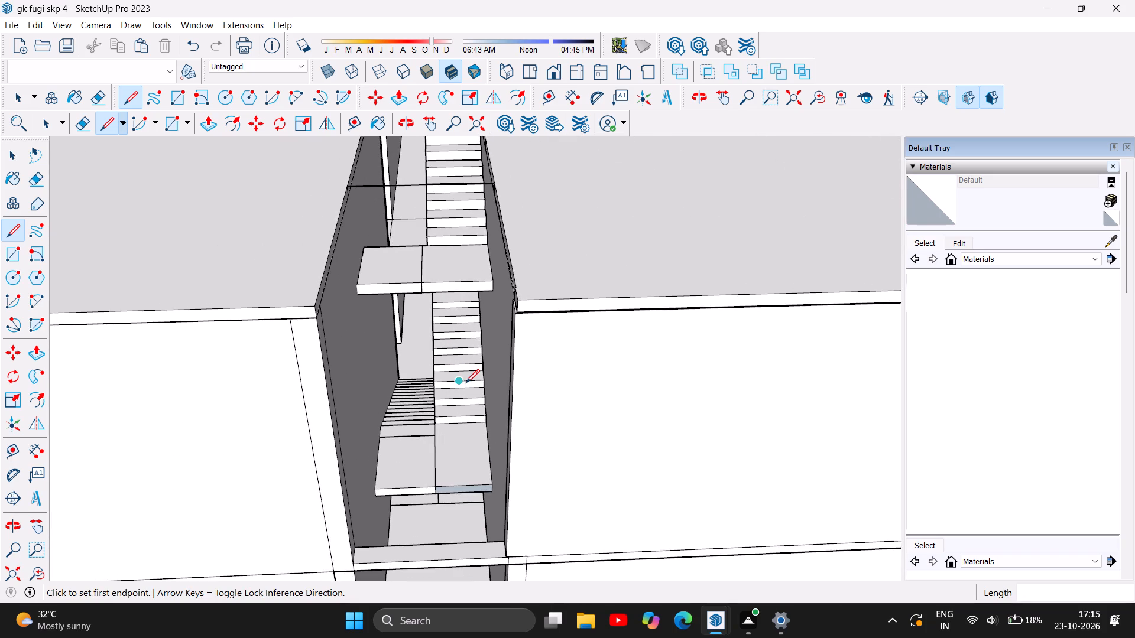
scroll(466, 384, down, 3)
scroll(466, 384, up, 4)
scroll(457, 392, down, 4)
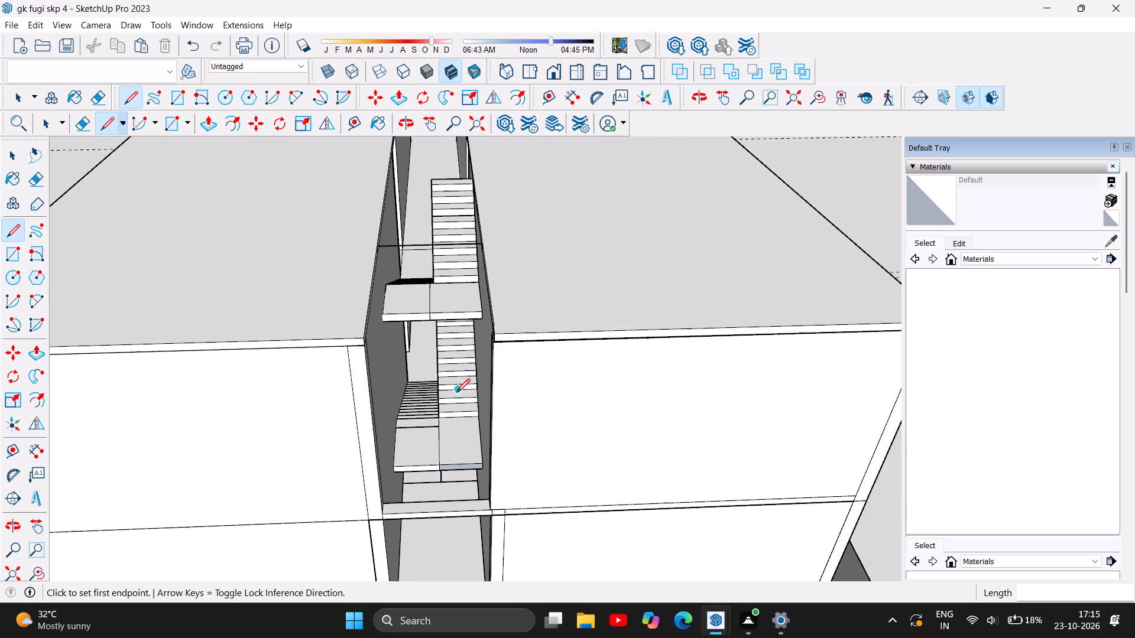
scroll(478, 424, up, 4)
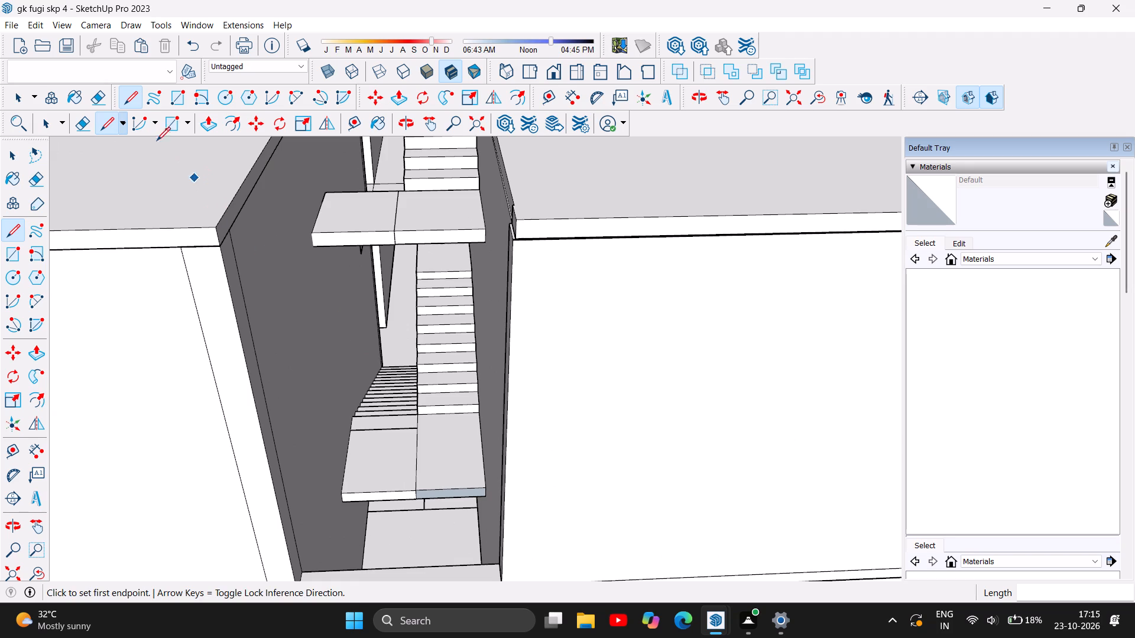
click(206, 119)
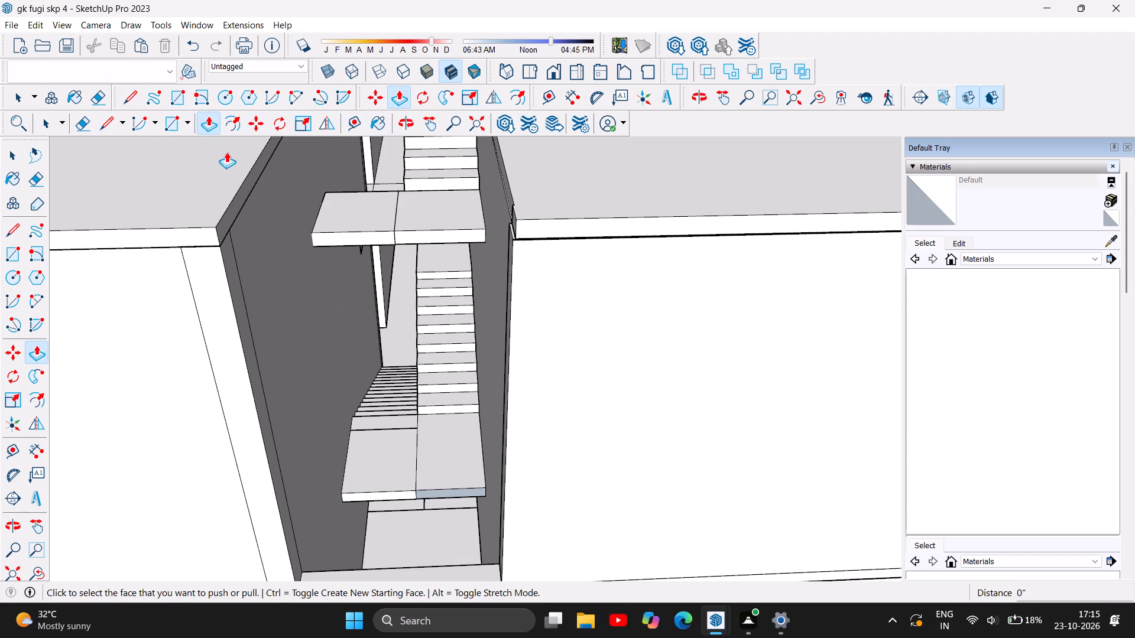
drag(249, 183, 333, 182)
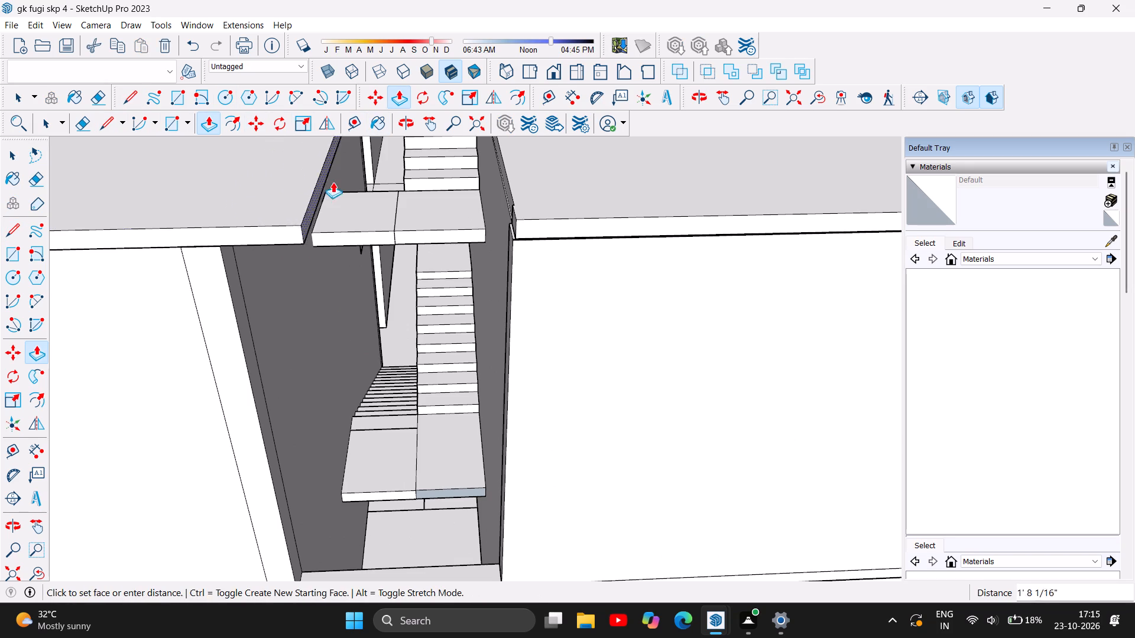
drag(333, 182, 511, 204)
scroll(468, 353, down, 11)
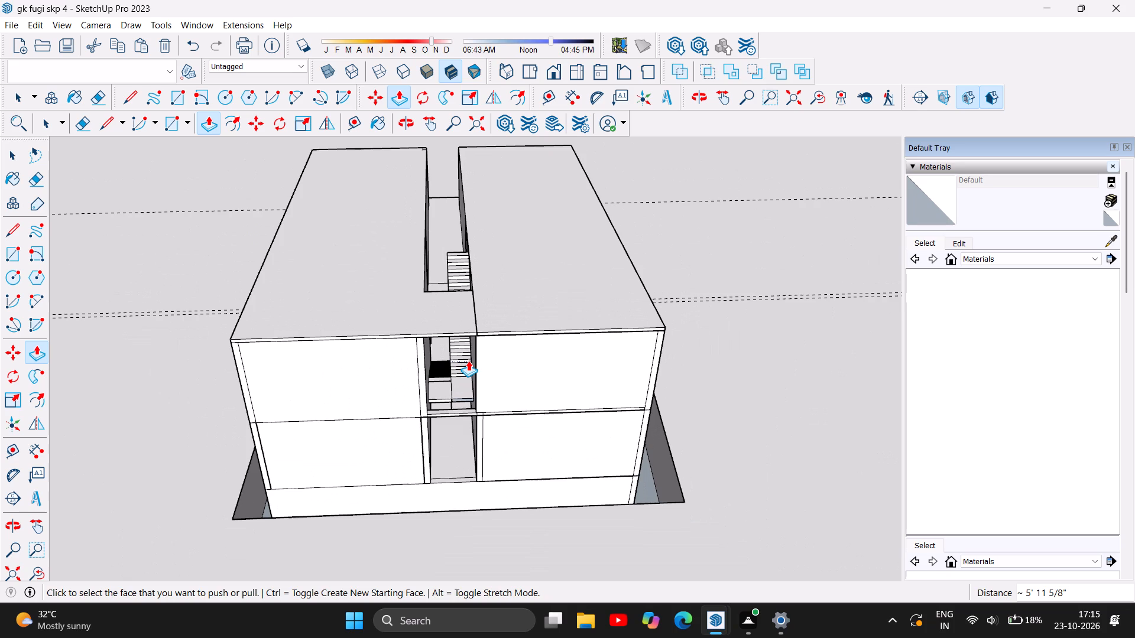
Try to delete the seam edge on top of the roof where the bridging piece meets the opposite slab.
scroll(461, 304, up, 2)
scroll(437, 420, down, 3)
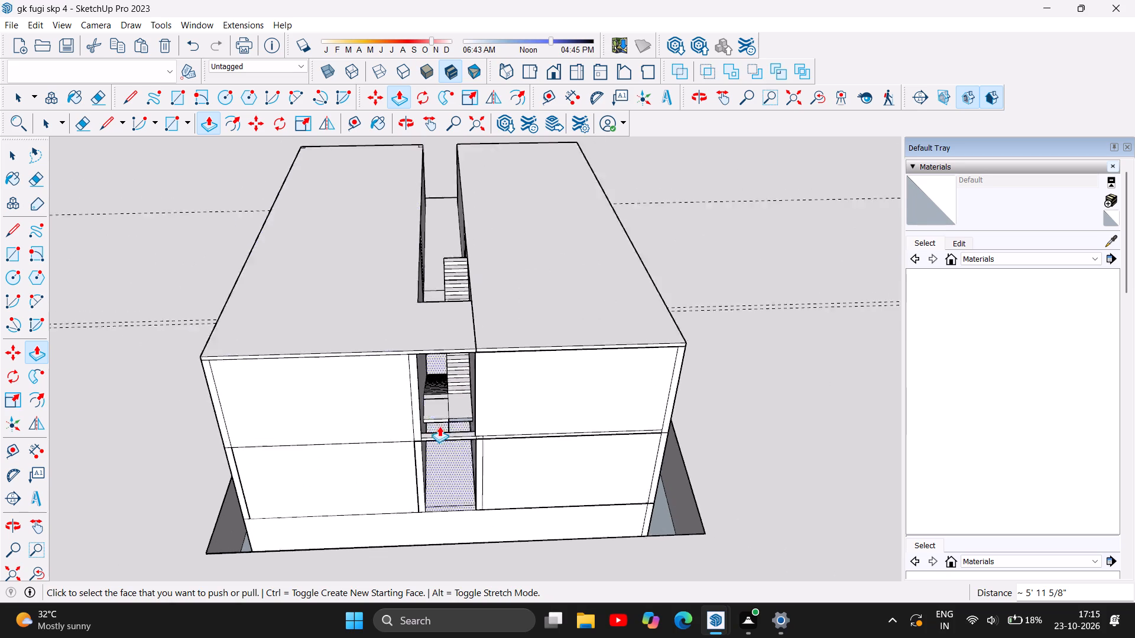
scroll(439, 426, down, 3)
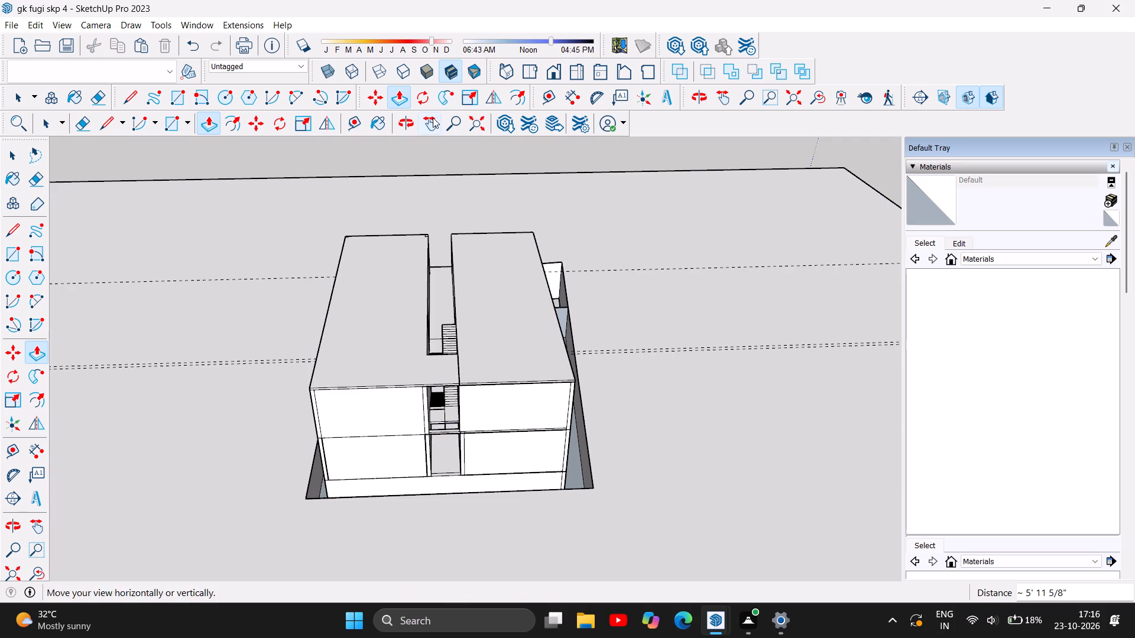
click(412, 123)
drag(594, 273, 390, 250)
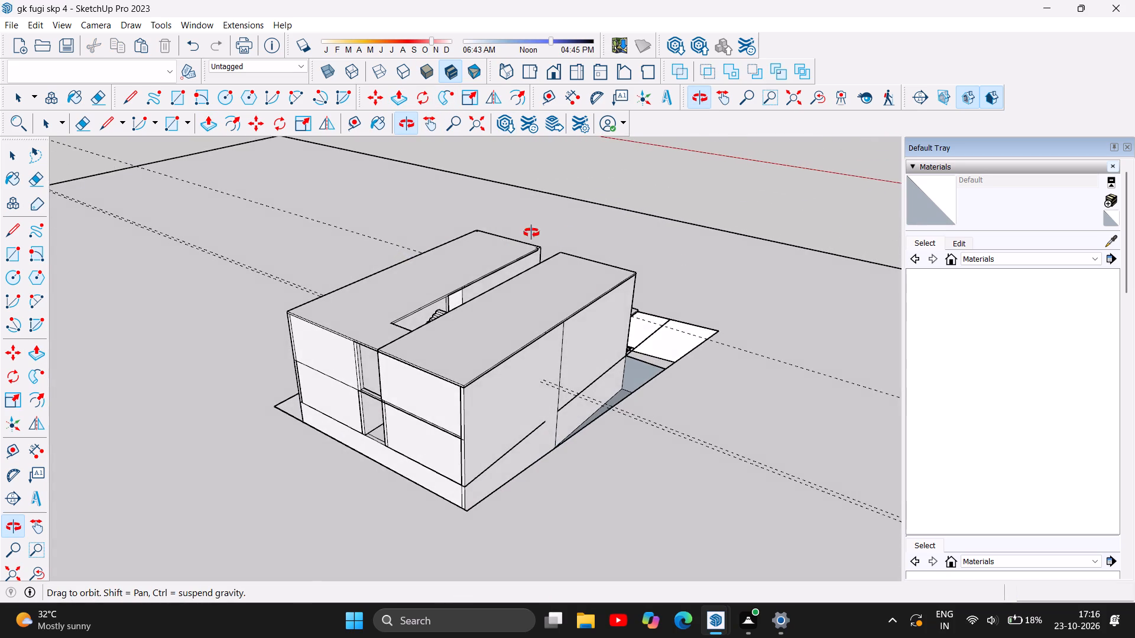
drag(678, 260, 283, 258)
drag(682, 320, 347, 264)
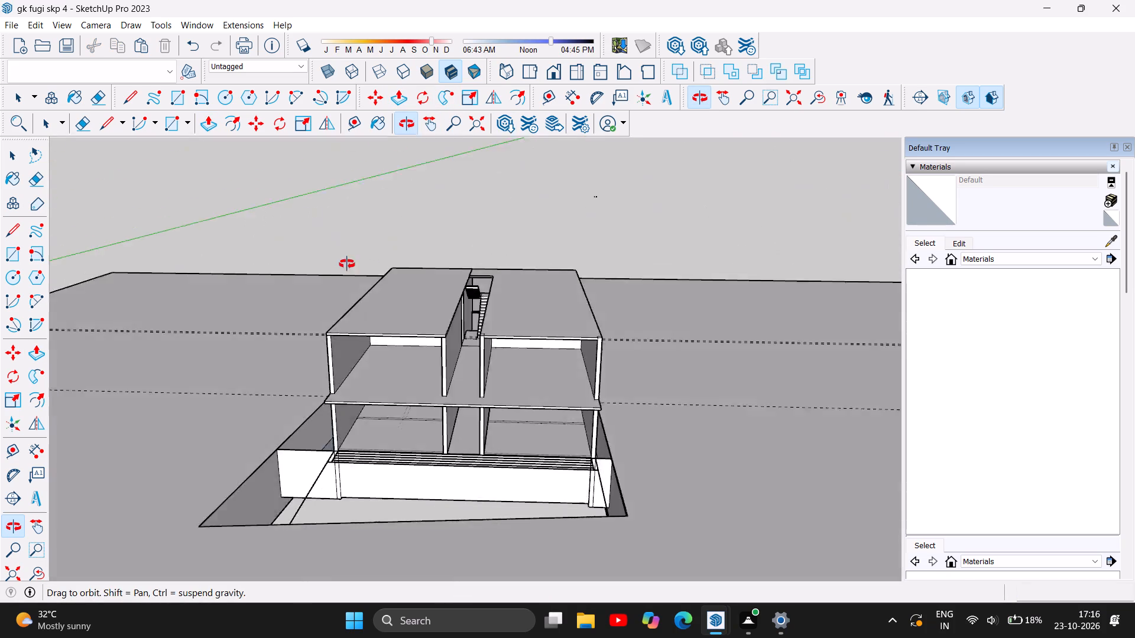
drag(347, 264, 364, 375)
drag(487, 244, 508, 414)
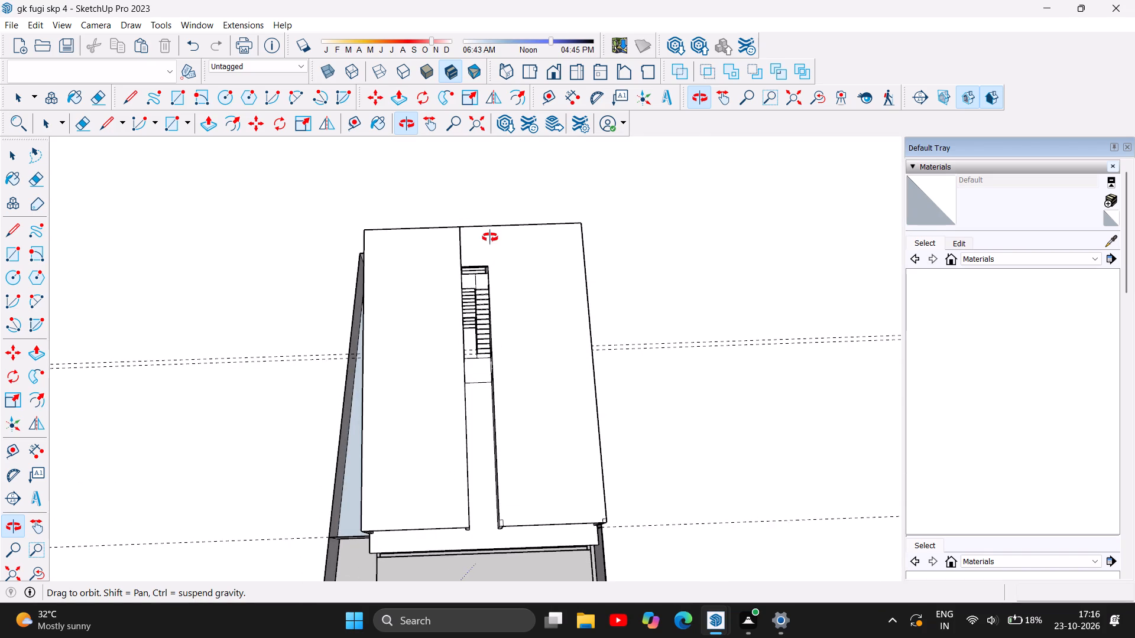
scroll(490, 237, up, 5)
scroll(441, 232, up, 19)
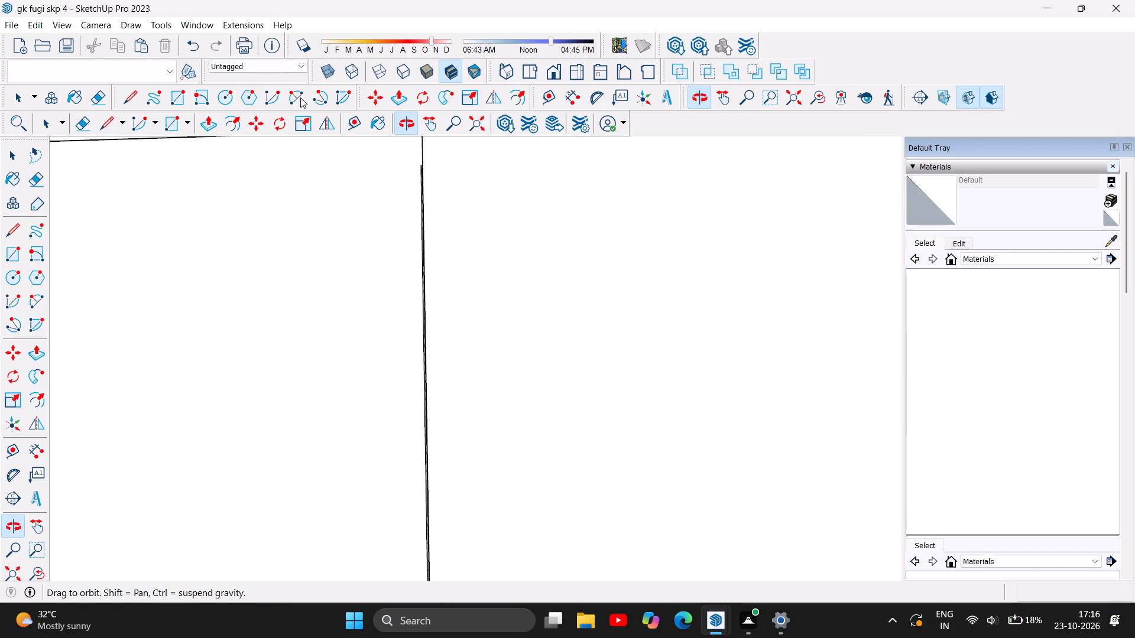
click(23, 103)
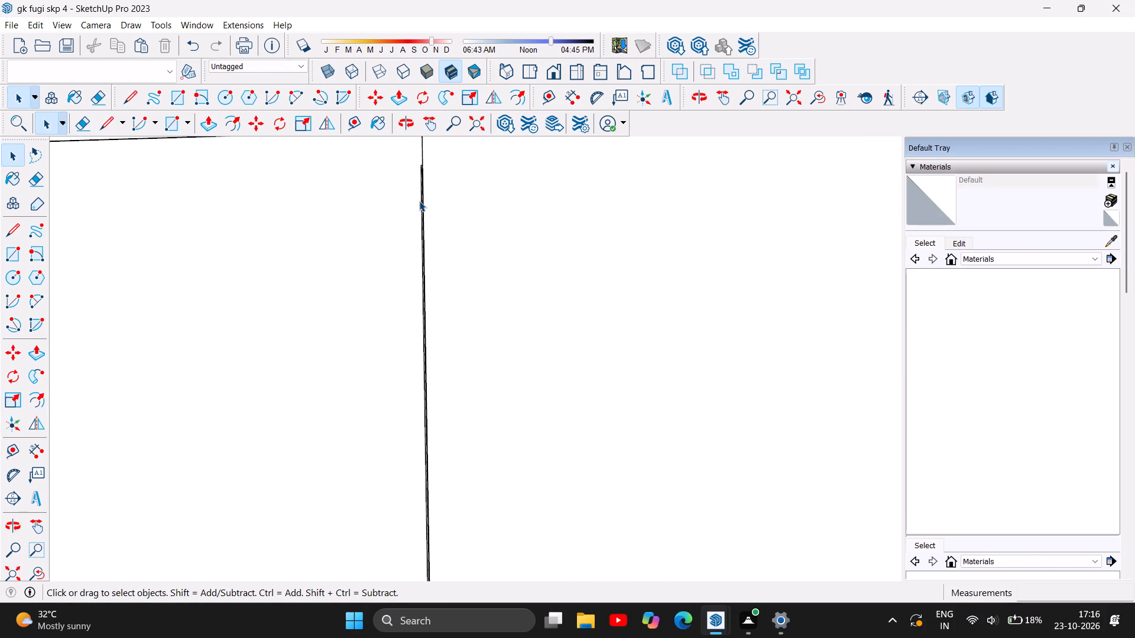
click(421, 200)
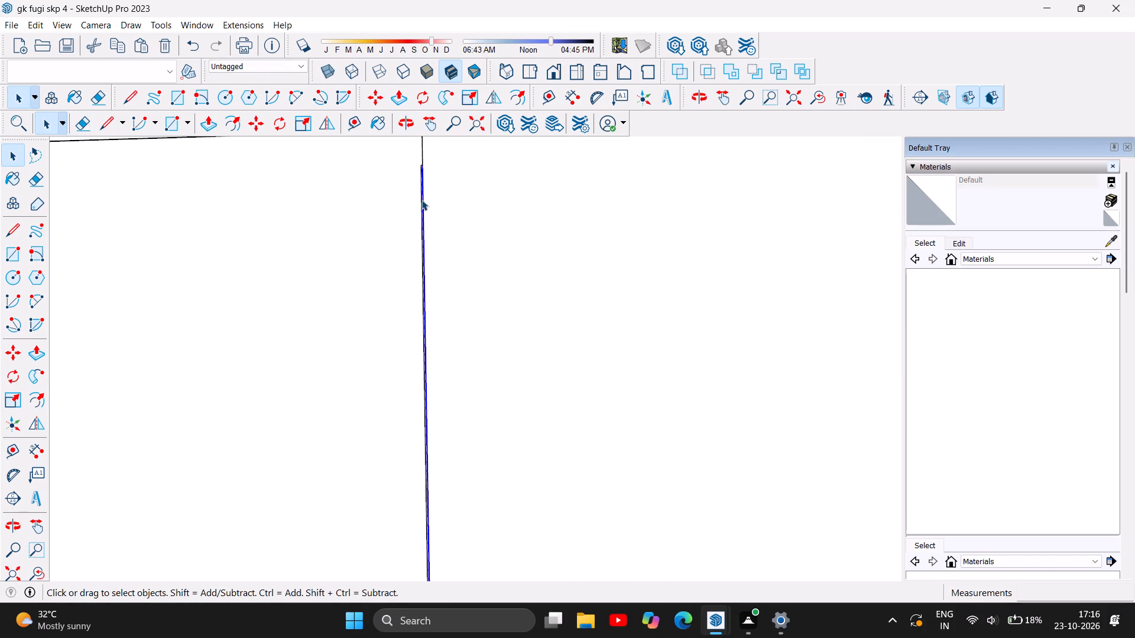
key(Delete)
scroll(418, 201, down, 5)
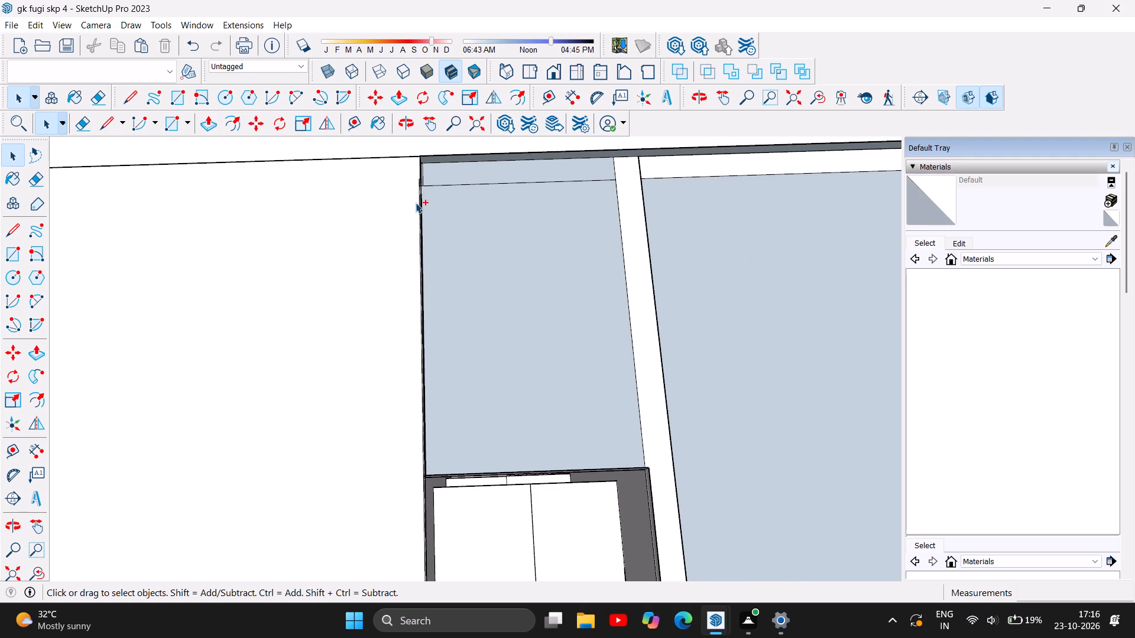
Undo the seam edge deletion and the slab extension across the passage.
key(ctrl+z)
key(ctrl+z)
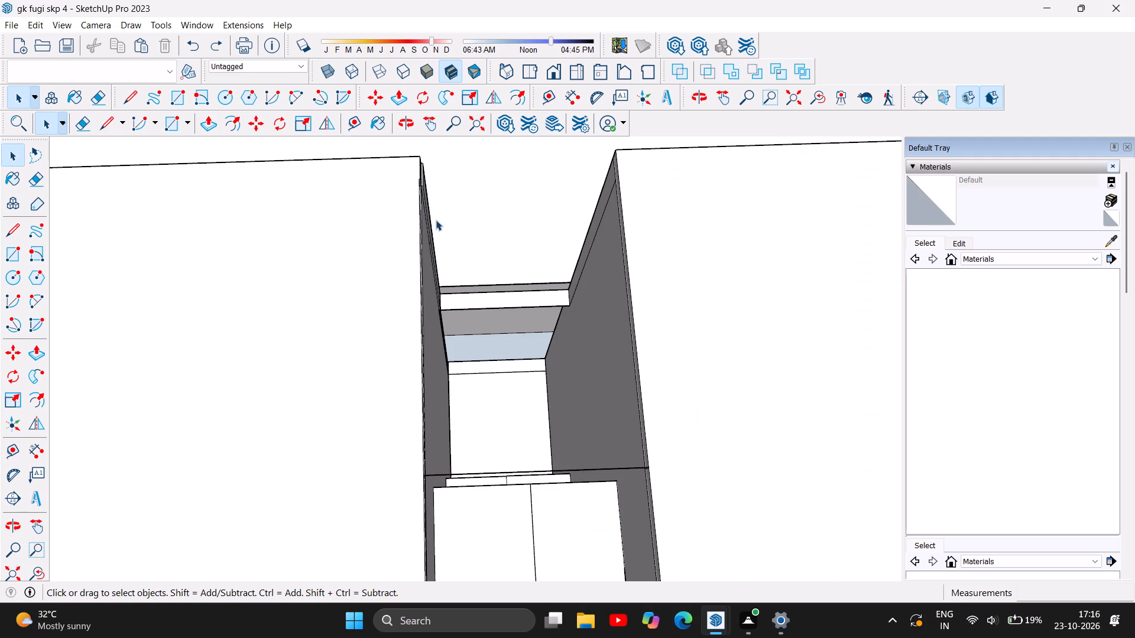
Push/Pull the narrow end face of the thin strip on the passage-side wall 5" out to the wall's front edge.
scroll(433, 201, up, 8)
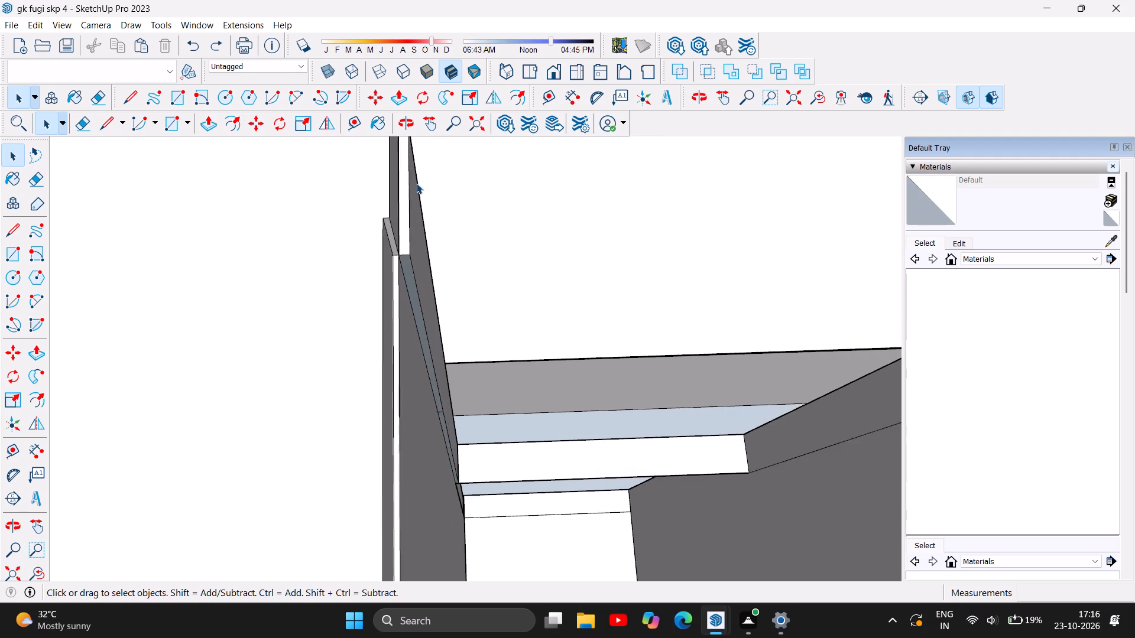
scroll(416, 183, up, 2)
scroll(408, 246, up, 3)
scroll(412, 234, down, 5)
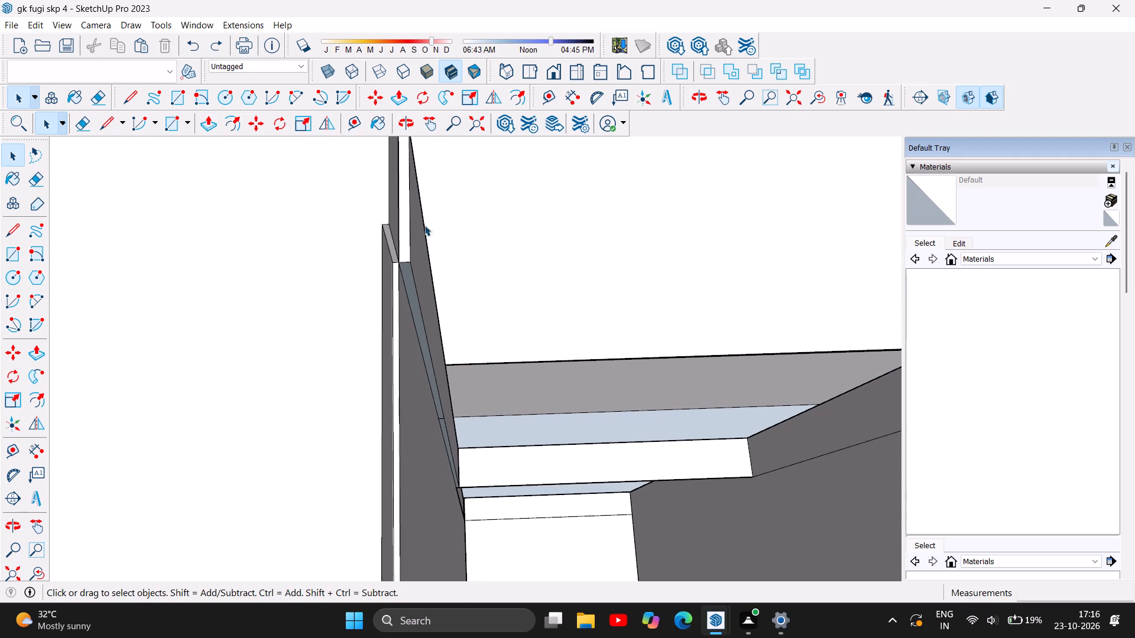
scroll(450, 239, down, 3)
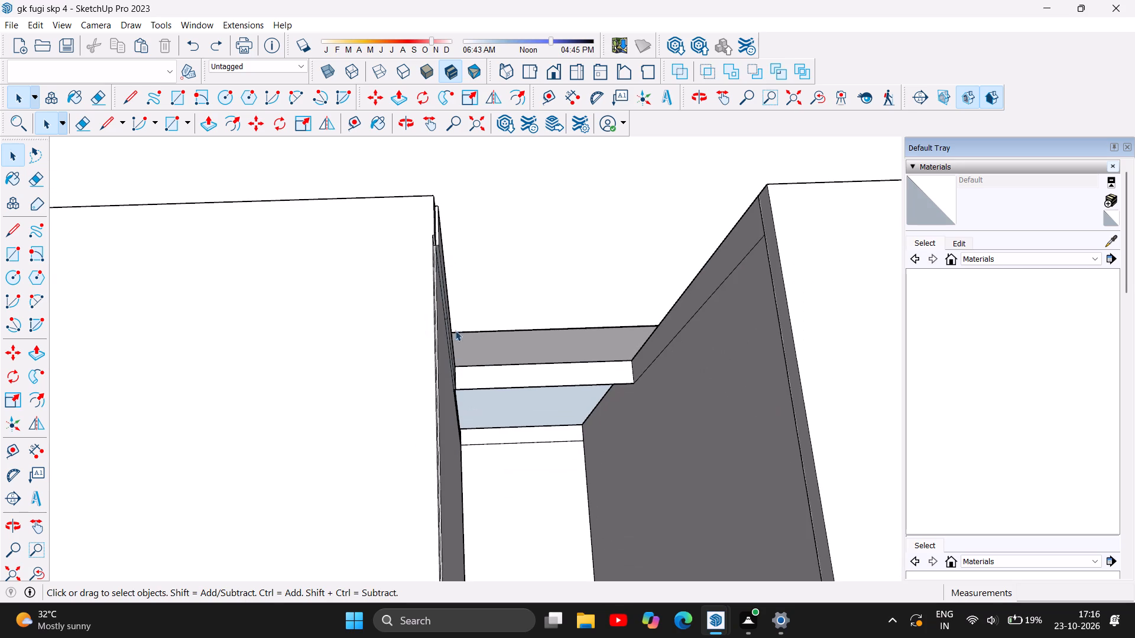
scroll(437, 355, up, 6)
scroll(466, 183, up, 2)
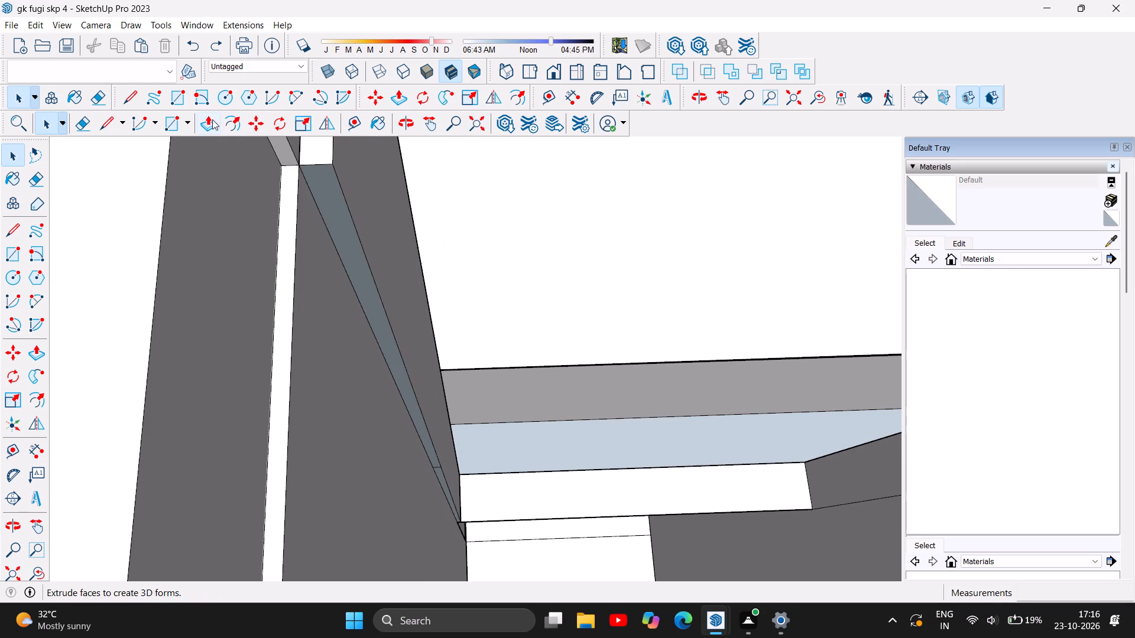
click(210, 130)
drag(287, 197, 258, 197)
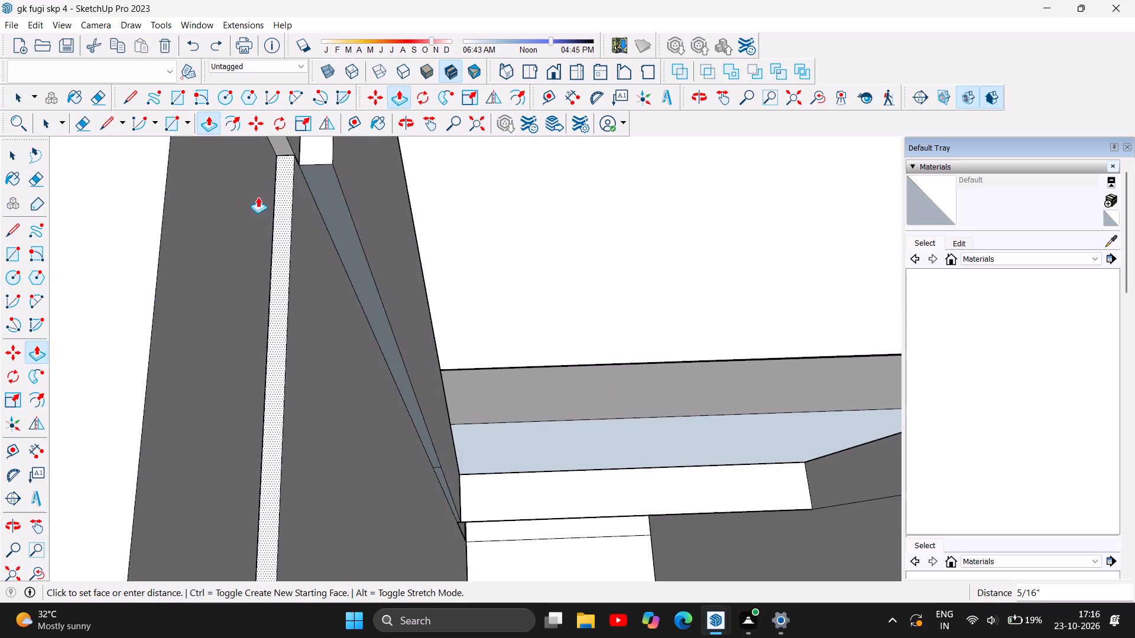
drag(258, 197, 150, 190)
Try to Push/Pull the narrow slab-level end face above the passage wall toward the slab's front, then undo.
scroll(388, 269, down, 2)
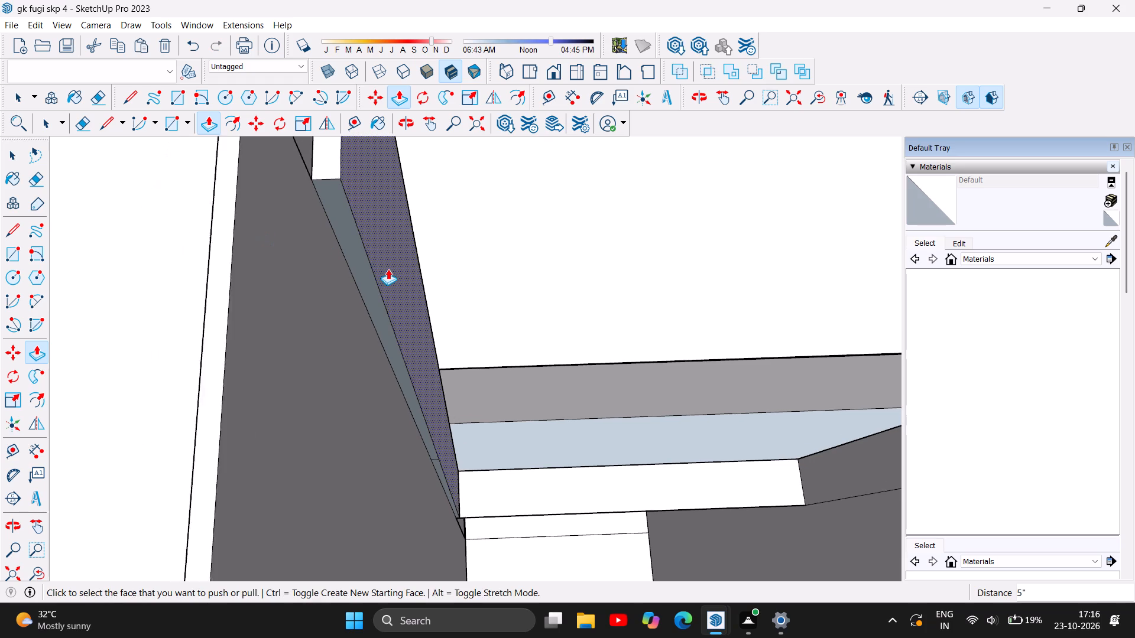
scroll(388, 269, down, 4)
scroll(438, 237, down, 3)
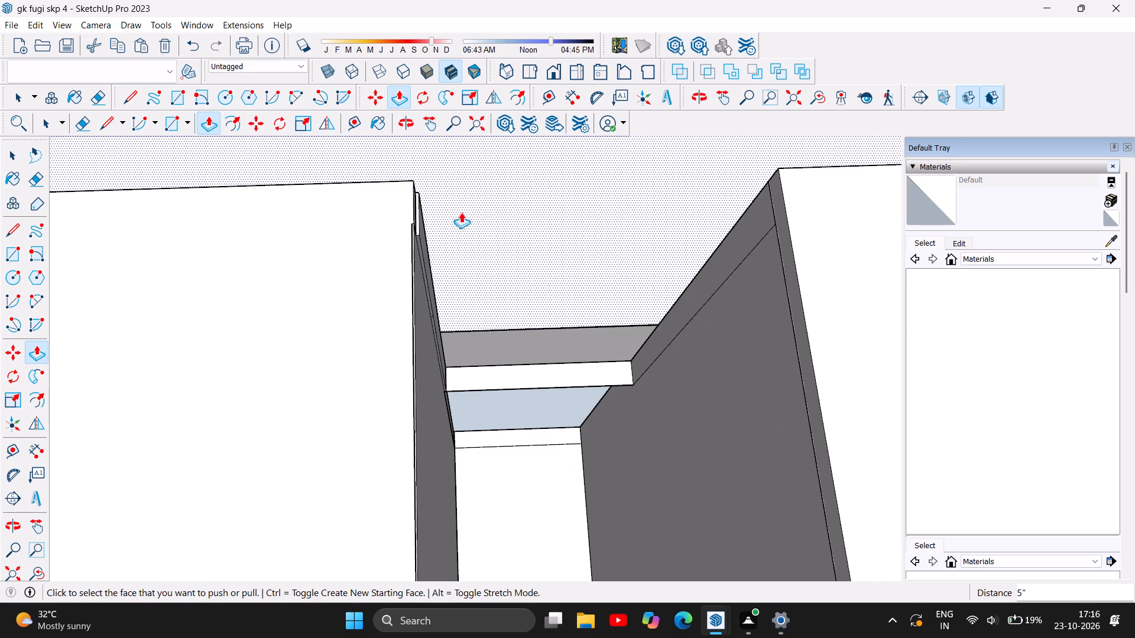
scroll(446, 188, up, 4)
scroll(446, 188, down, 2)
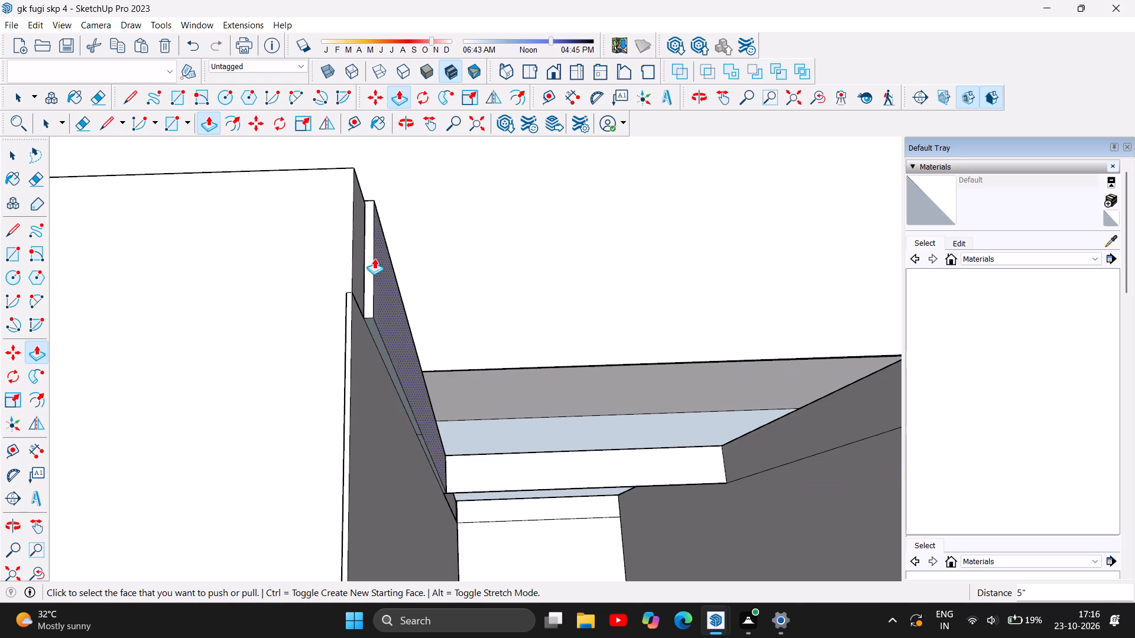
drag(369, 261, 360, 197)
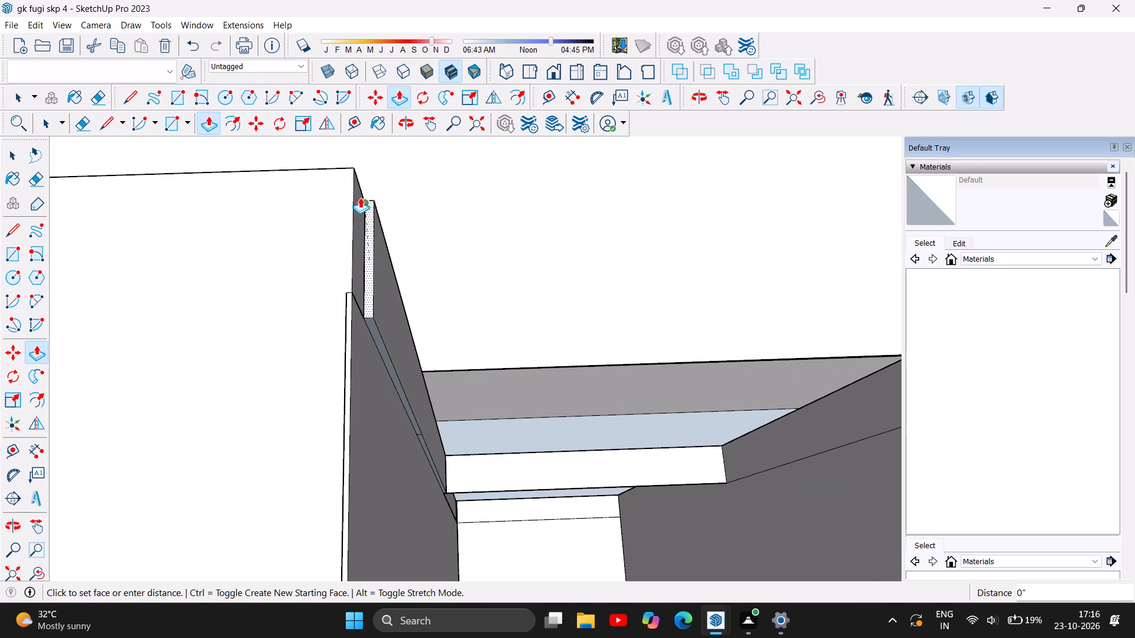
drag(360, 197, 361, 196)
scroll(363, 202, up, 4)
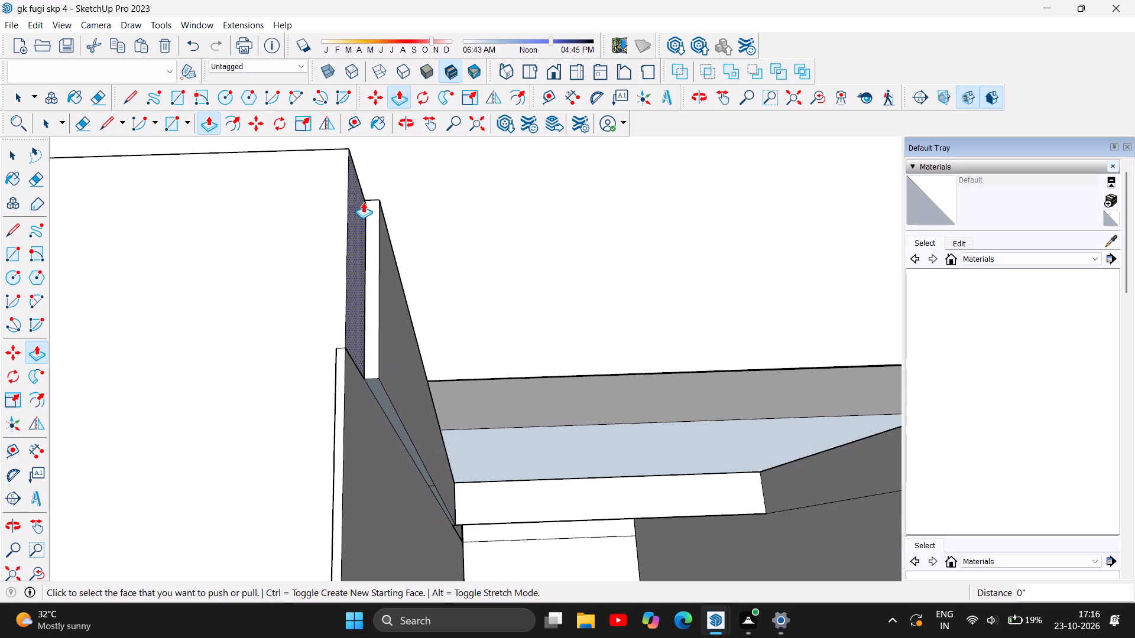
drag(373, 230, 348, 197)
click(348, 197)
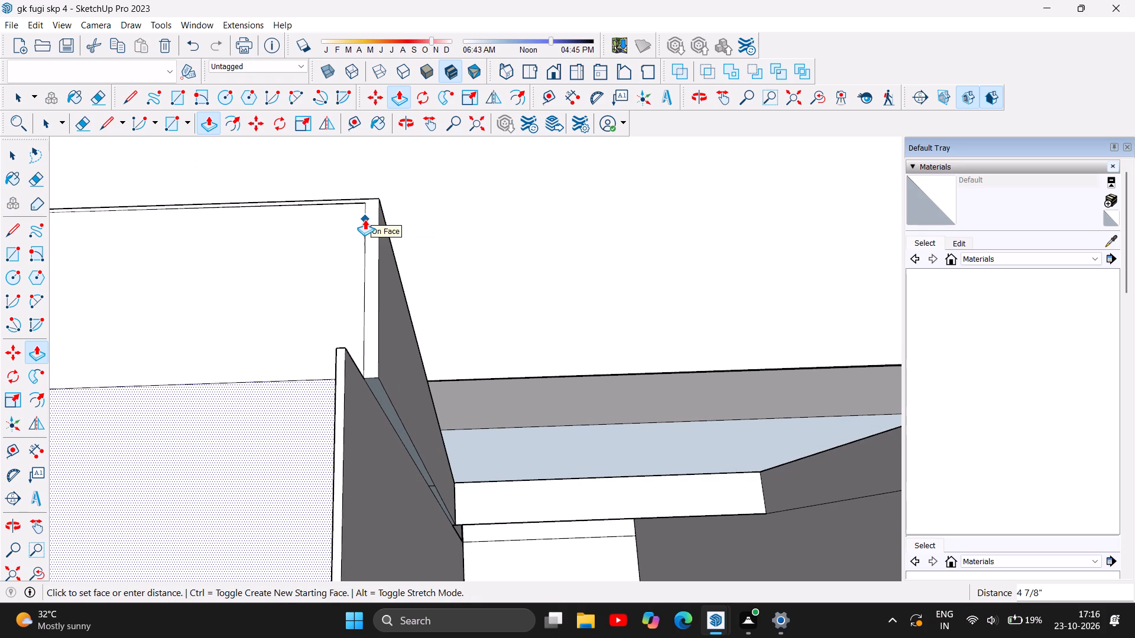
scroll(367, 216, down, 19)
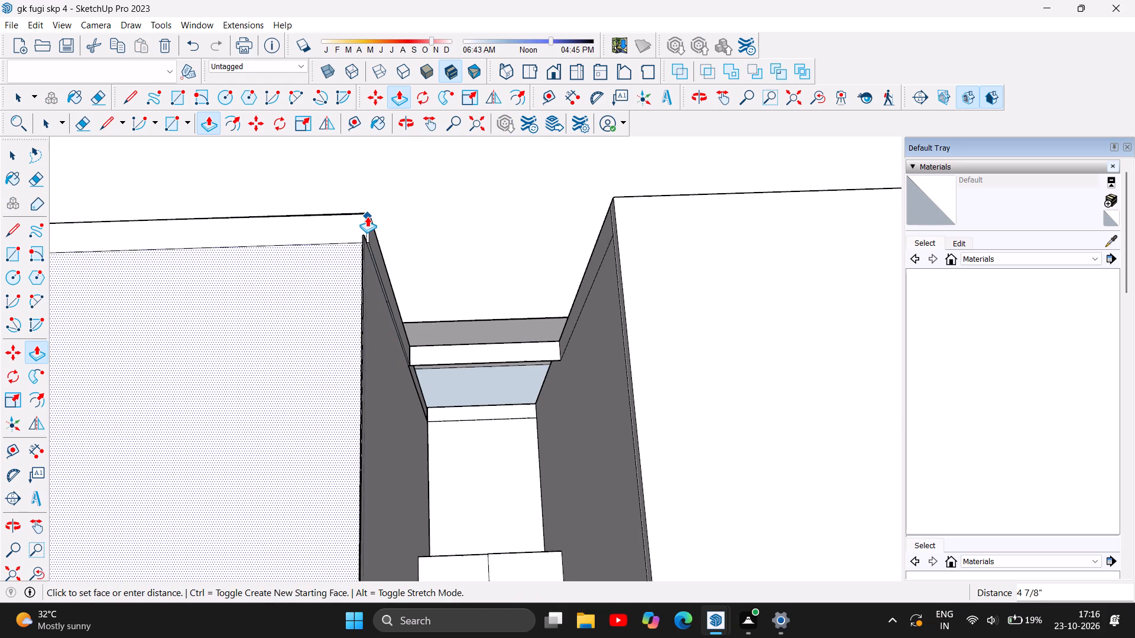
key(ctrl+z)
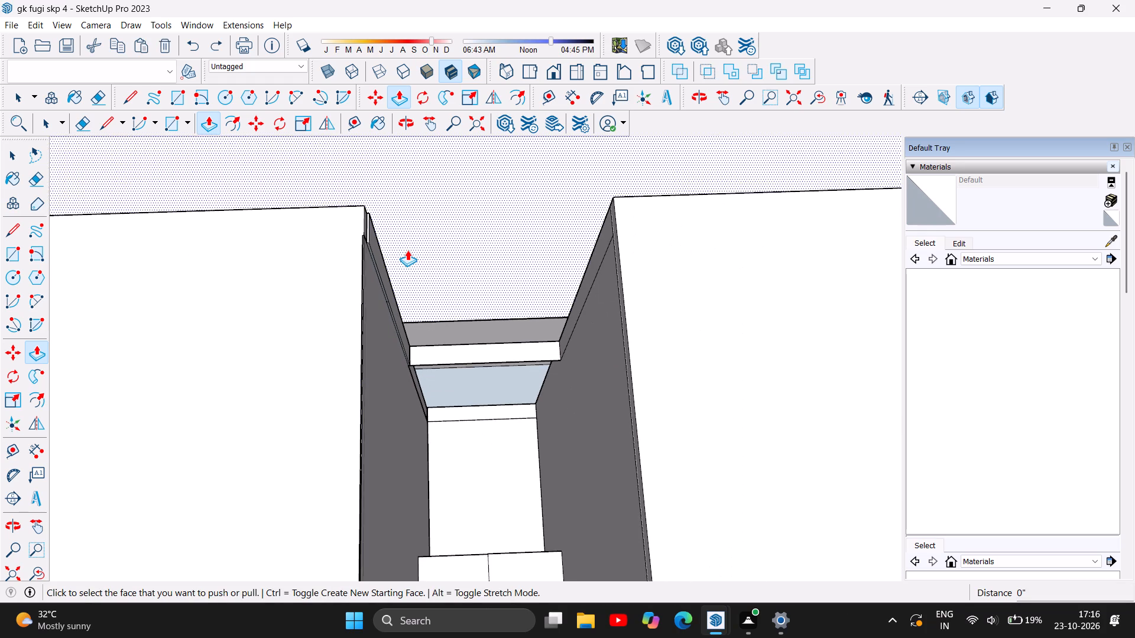
Push/Pull the passage-side wall face below the slab 11/16" toward the passage, level with the slab edge face above.
scroll(407, 250, up, 4)
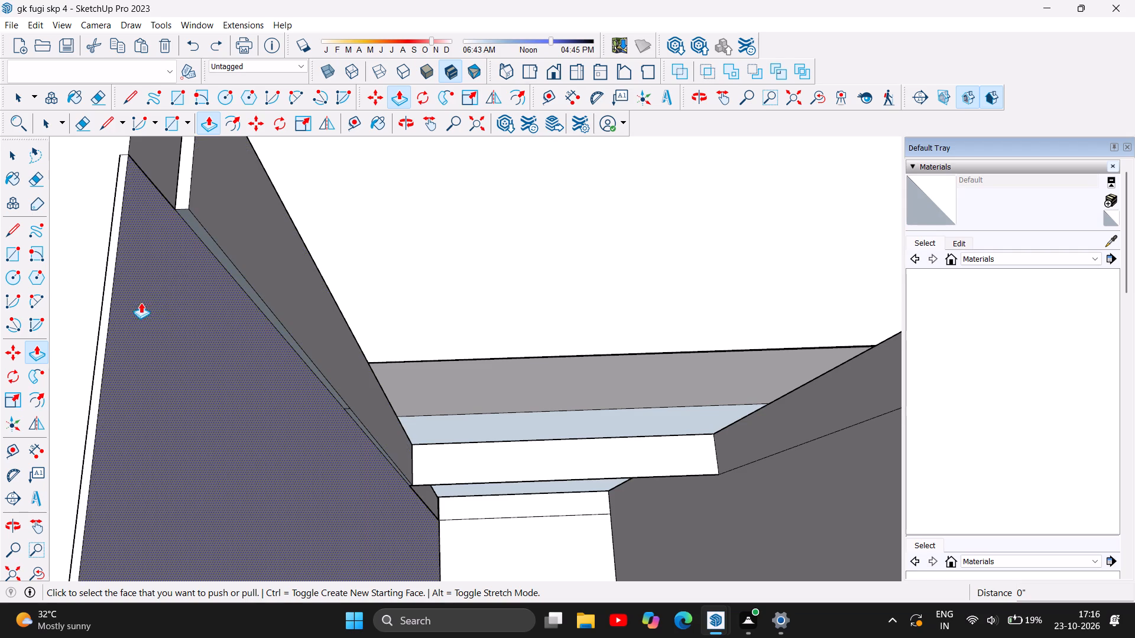
drag(164, 298, 179, 289)
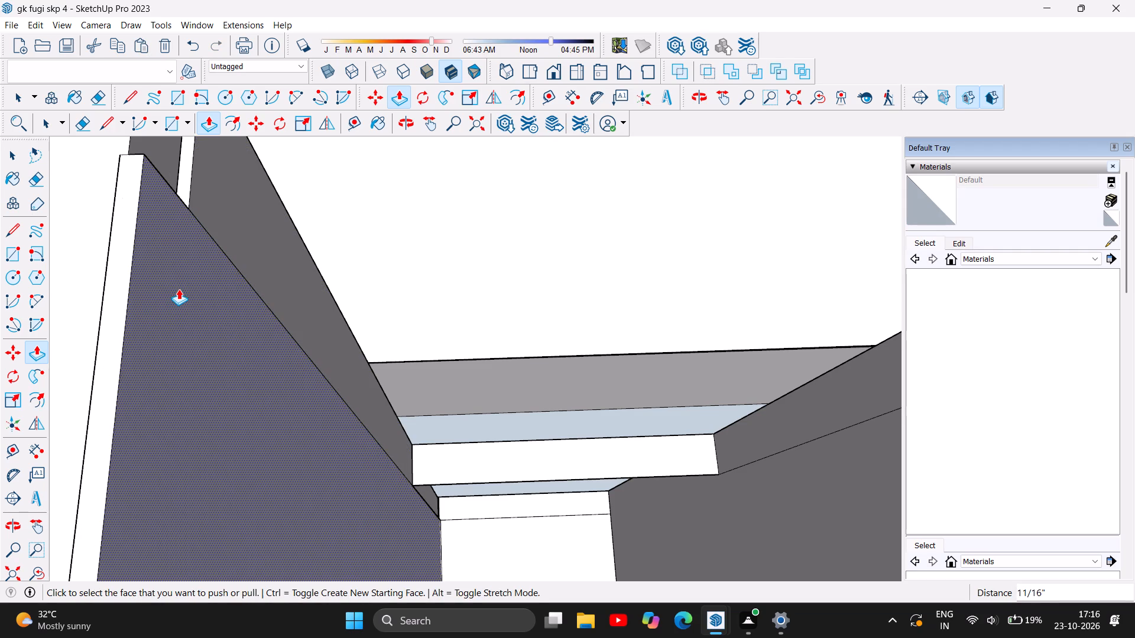
scroll(208, 188, up, 11)
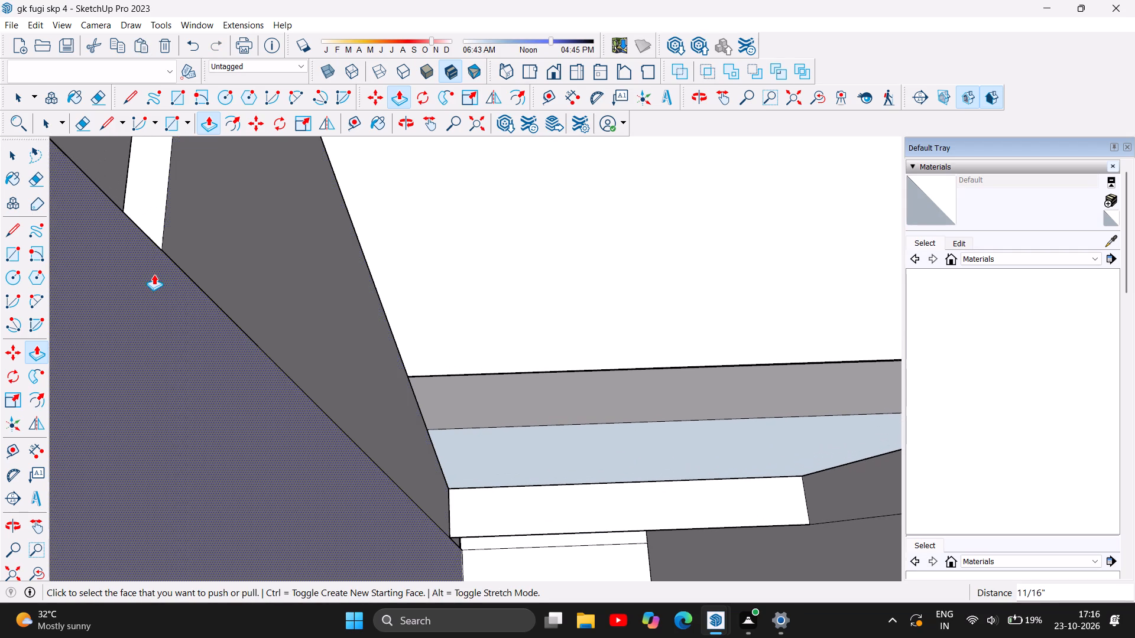
drag(154, 274, 149, 269)
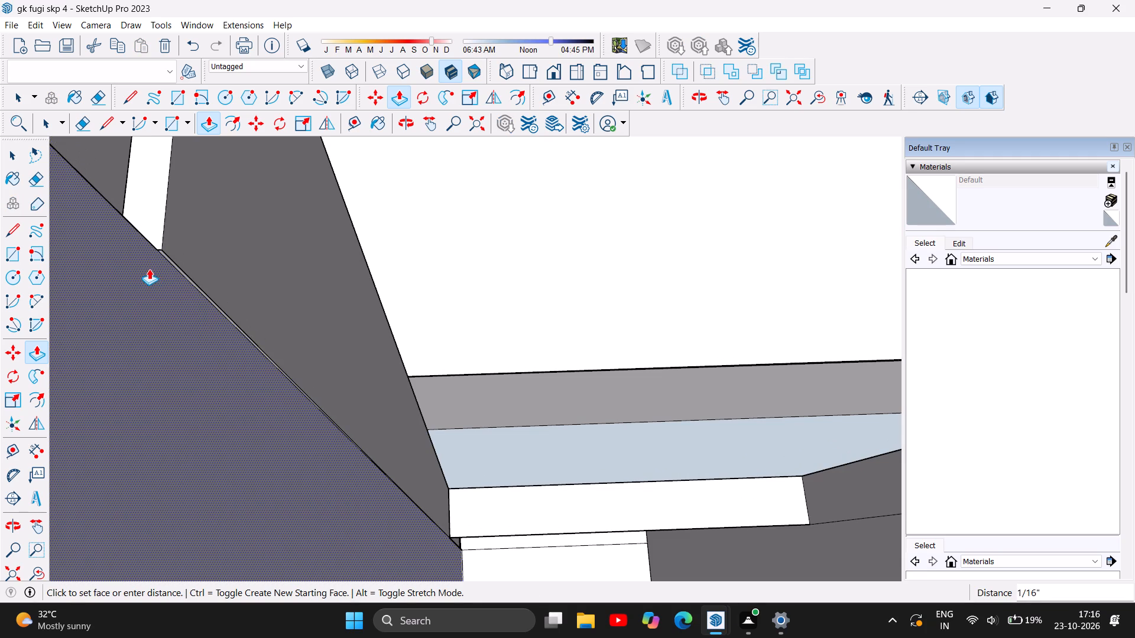
drag(149, 269, 149, 243)
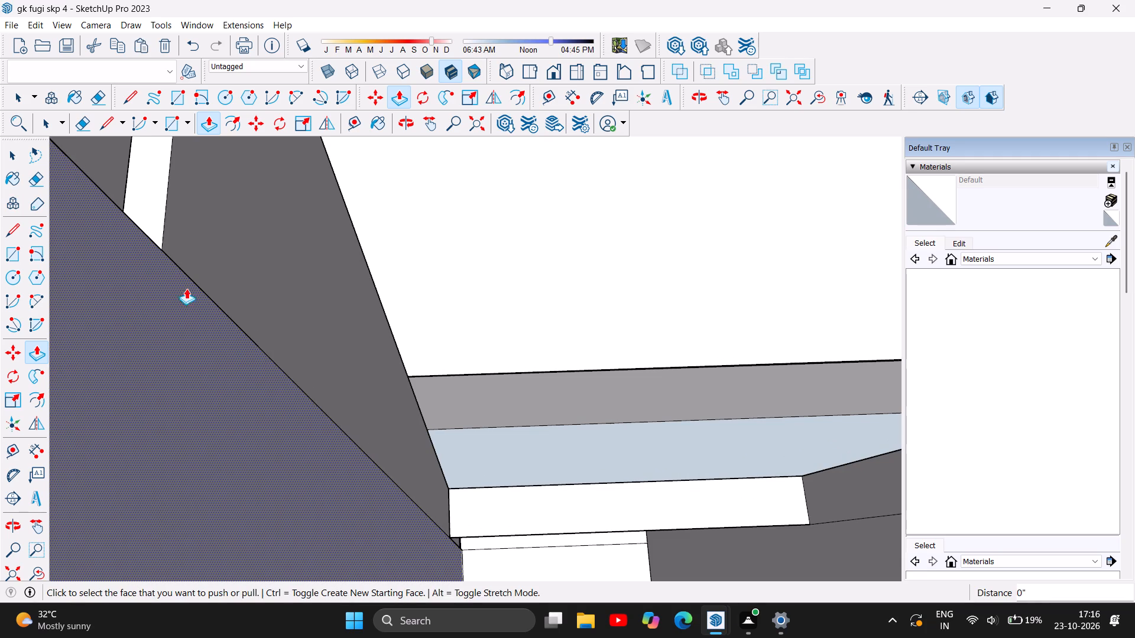
Push/Pull the recessed face at the front end of the slab edge about 3/4" toward the passage.
scroll(214, 364, down, 11)
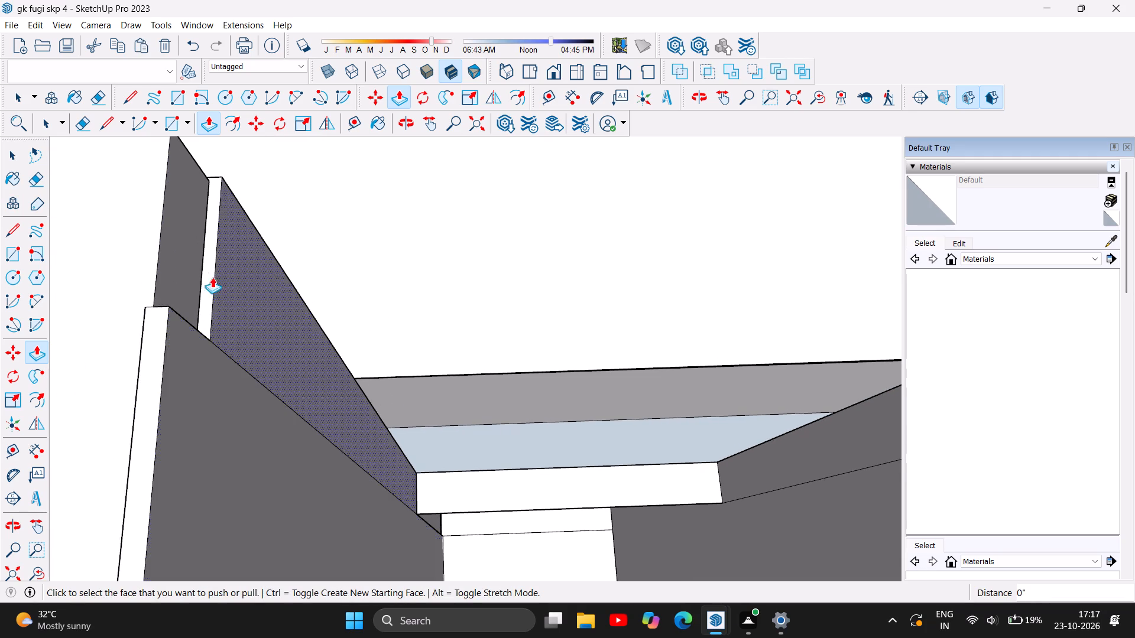
drag(205, 258, 196, 258)
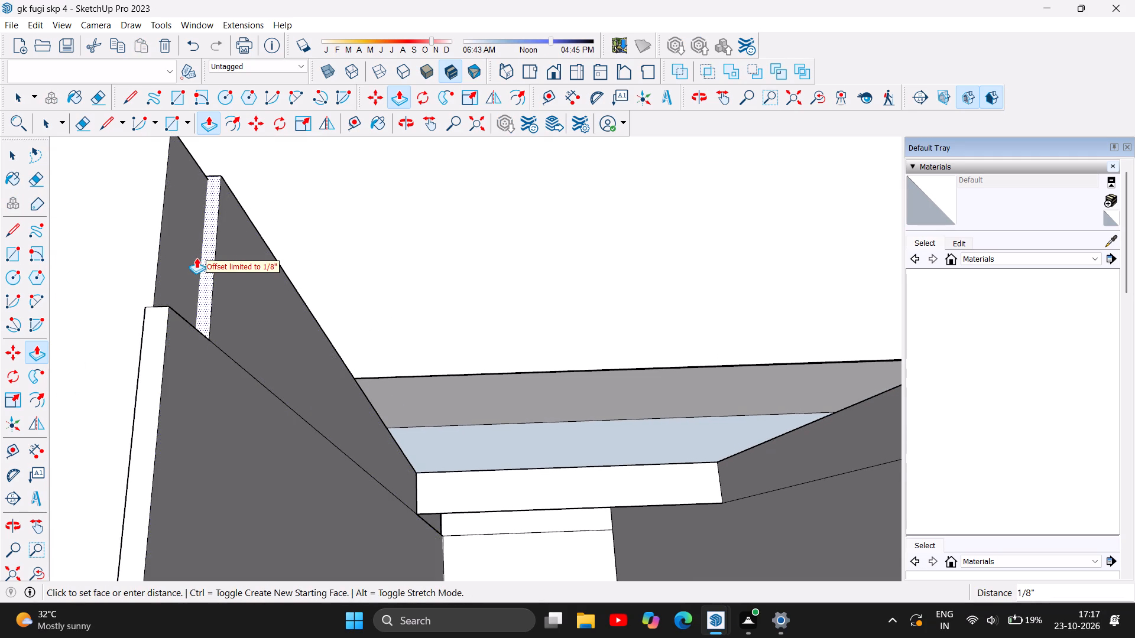
drag(196, 258, 177, 253)
drag(179, 254, 196, 250)
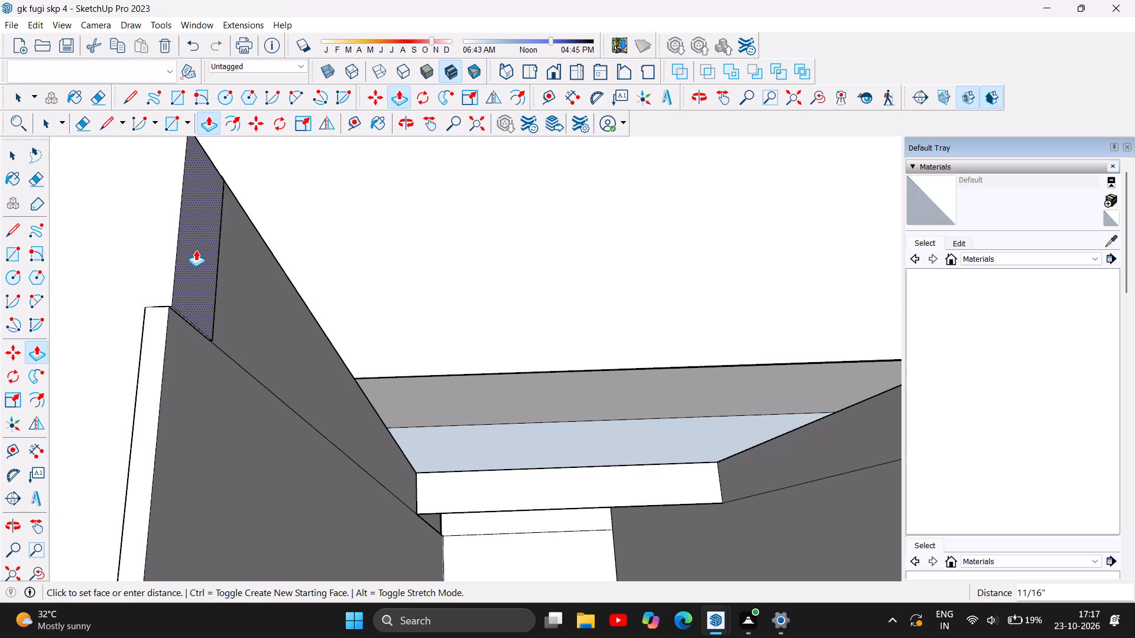
drag(196, 250, 195, 254)
Examine the front corner where the passage-side wall meets the roof slab edge for remaining offsets.
scroll(264, 268, down, 7)
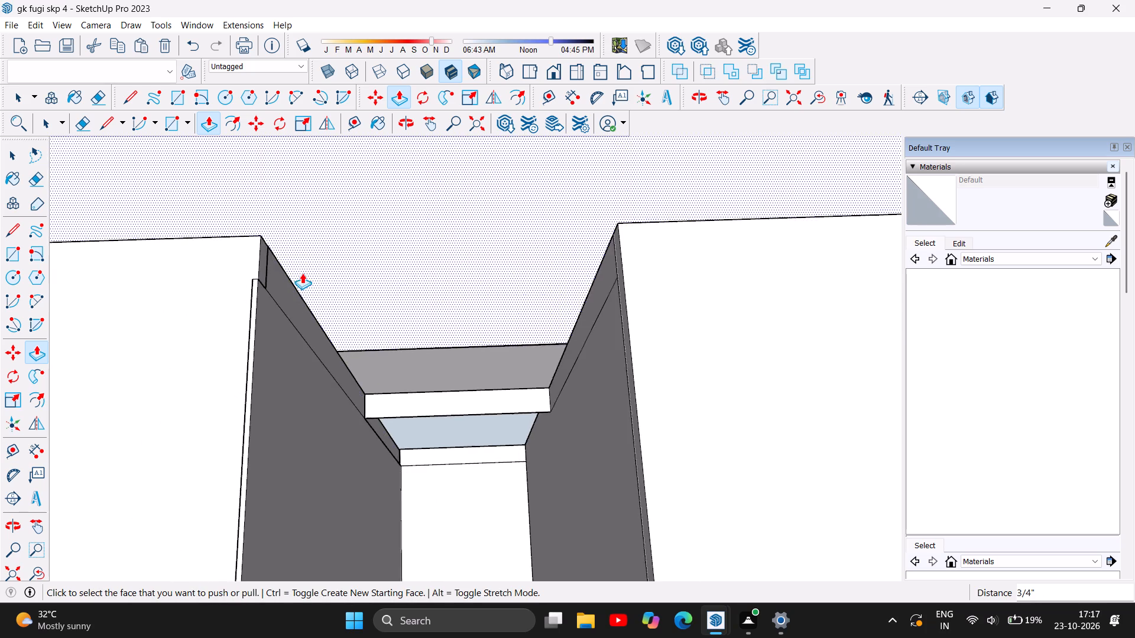
scroll(312, 274, down, 12)
scroll(300, 307, up, 13)
scroll(349, 237, up, 5)
scroll(339, 190, up, 12)
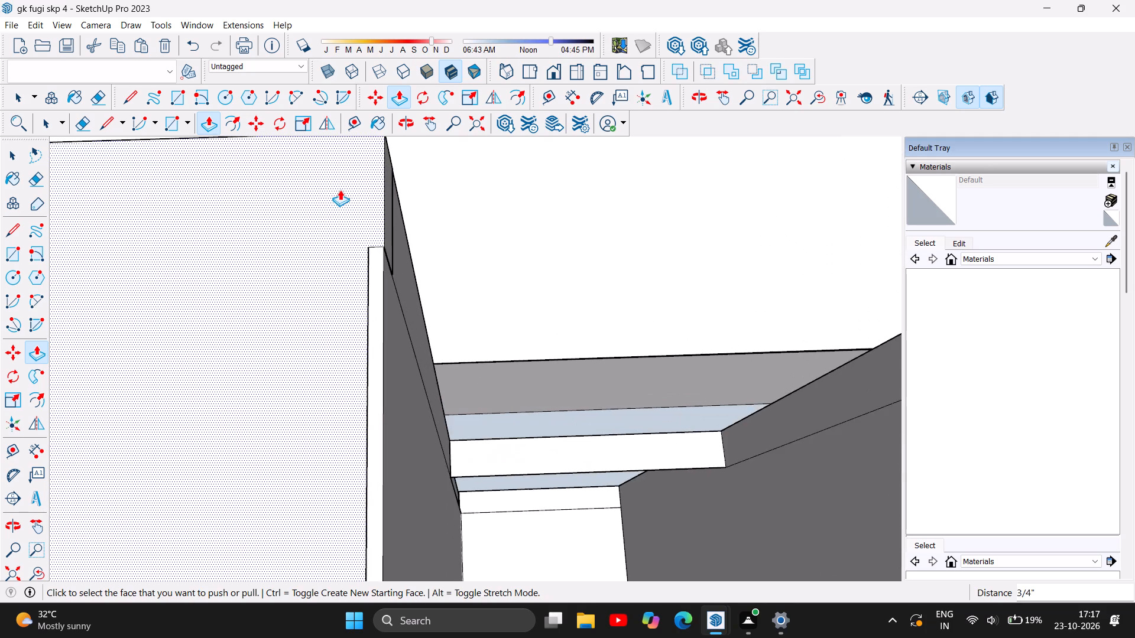
scroll(358, 210, up, 6)
scroll(390, 265, up, 15)
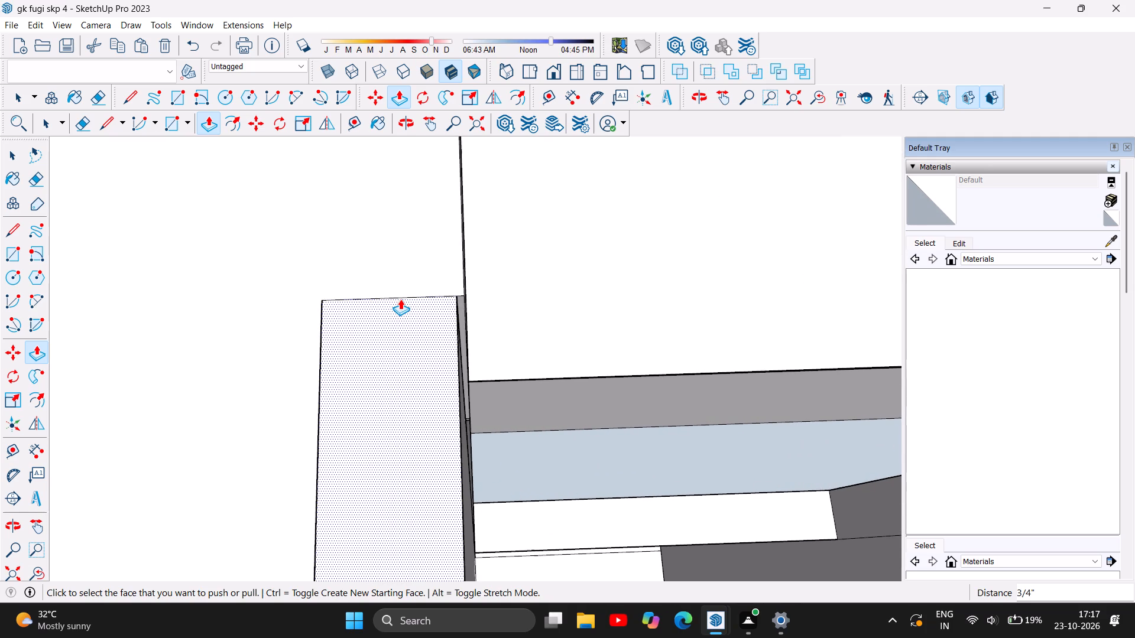
scroll(500, 338, up, 4)
scroll(500, 338, down, 2)
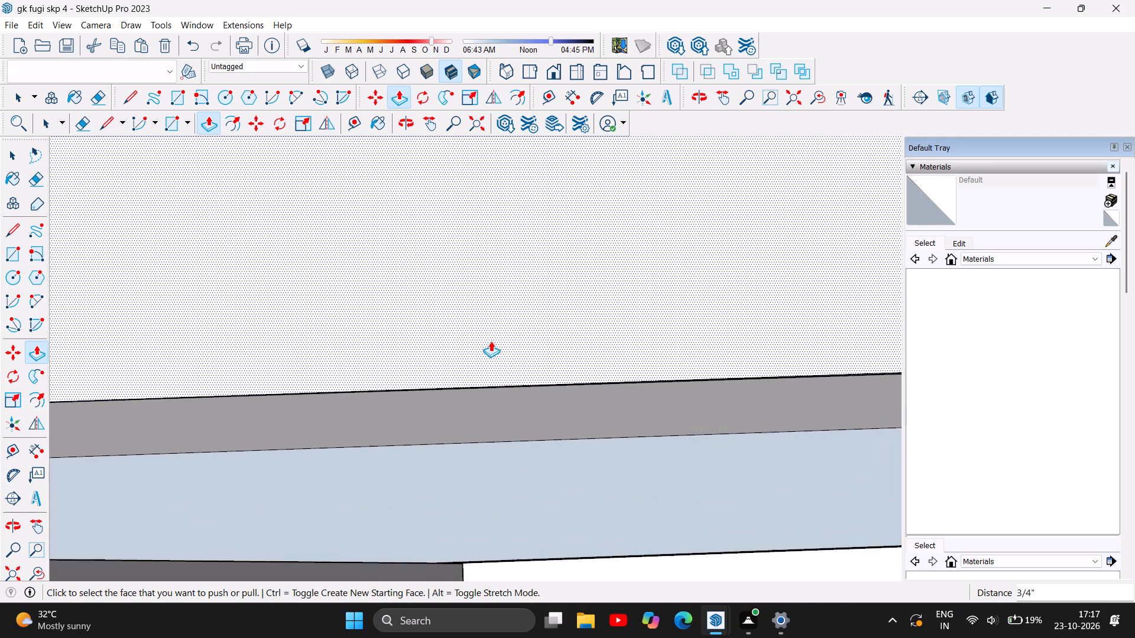
scroll(491, 341, down, 3)
scroll(340, 293, down, 3)
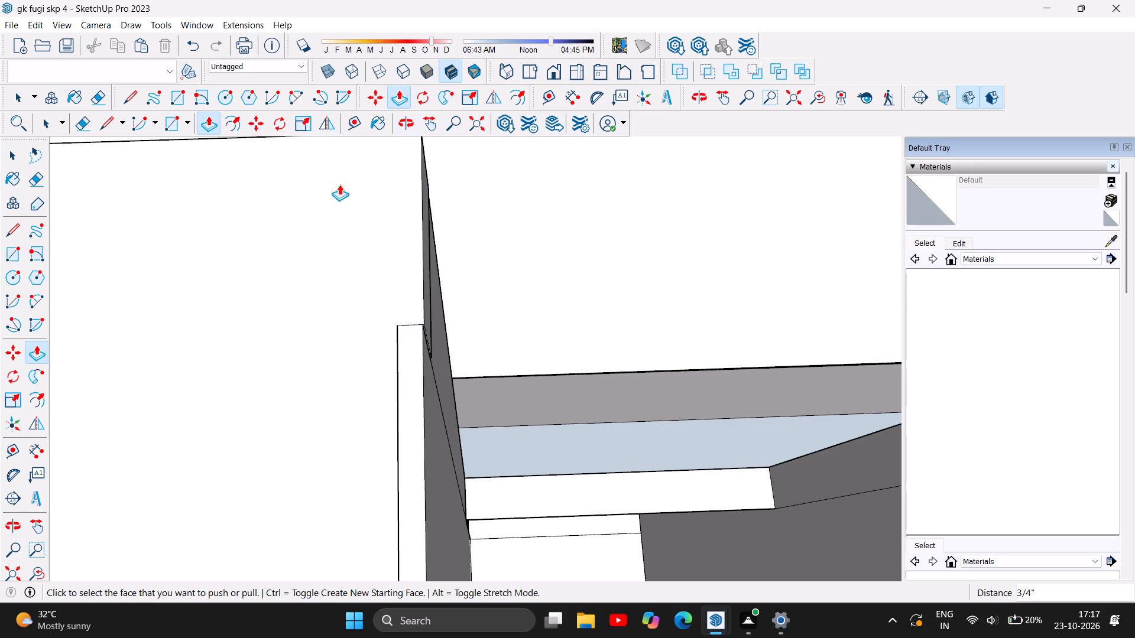
scroll(287, 237, down, 12)
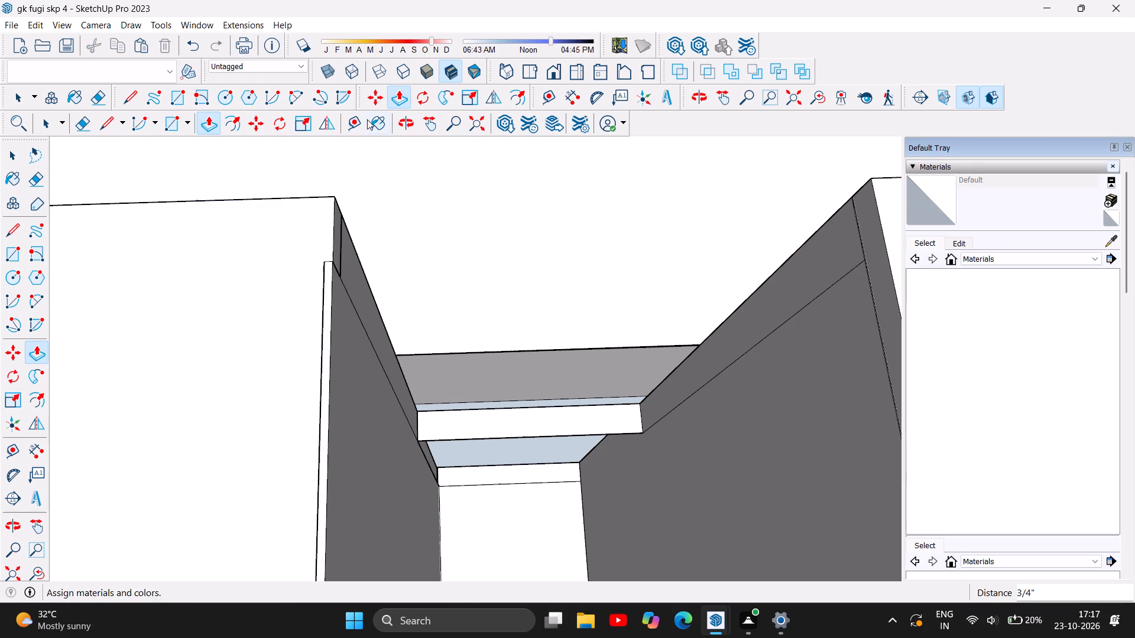
Inspect the staircase passage and the whole two-storey building from above and from the front.
click(411, 120)
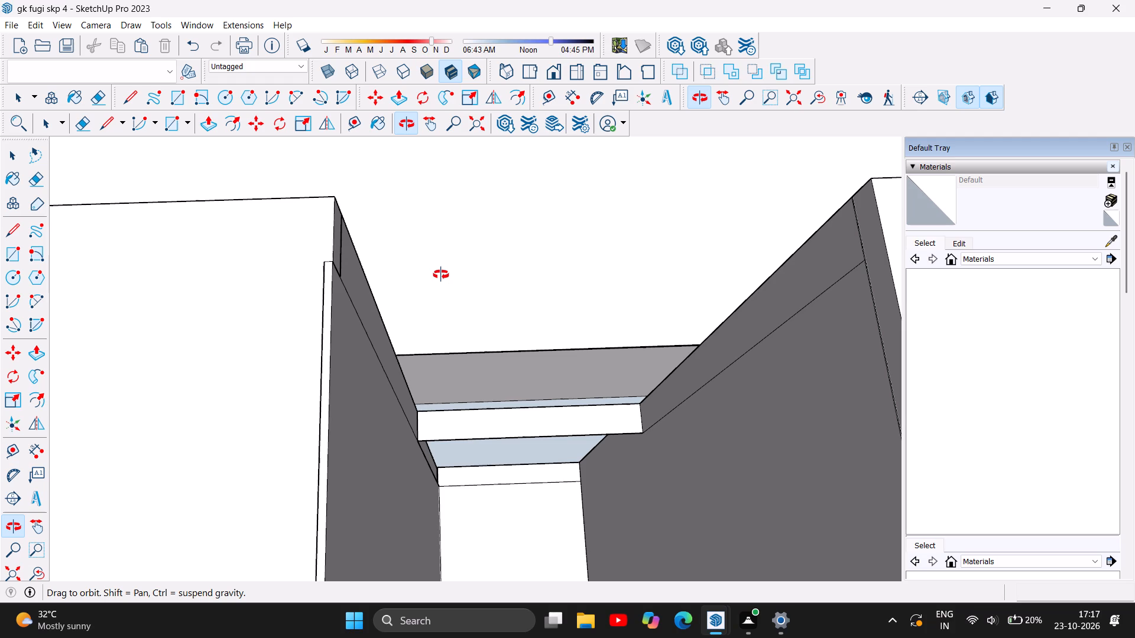
drag(384, 291, 335, 267)
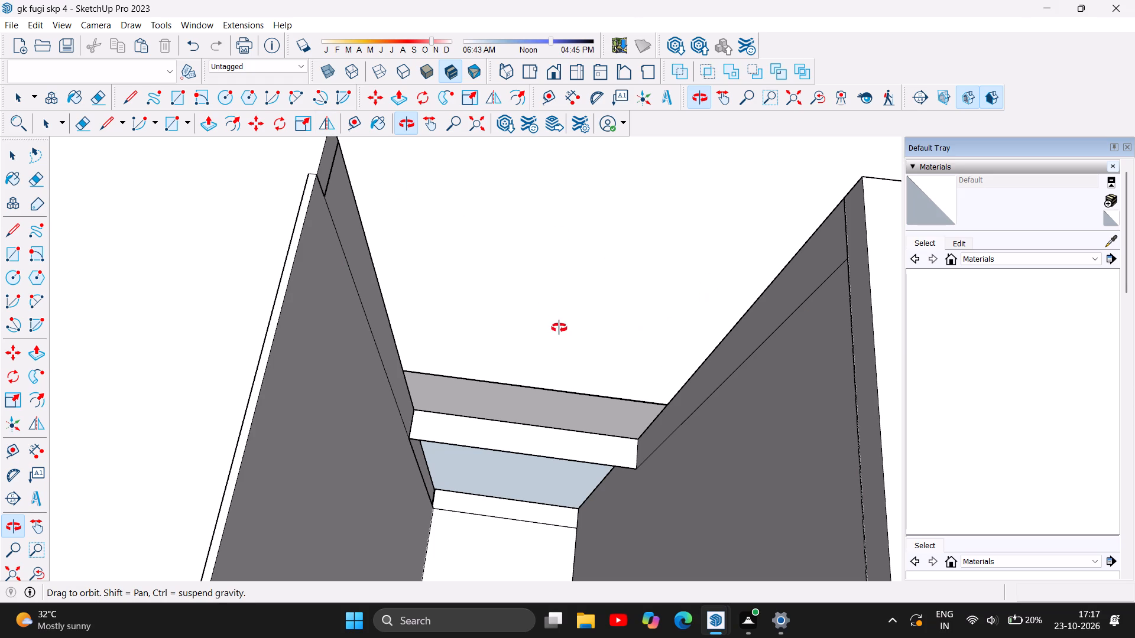
scroll(556, 323, down, 6)
scroll(556, 272, down, 12)
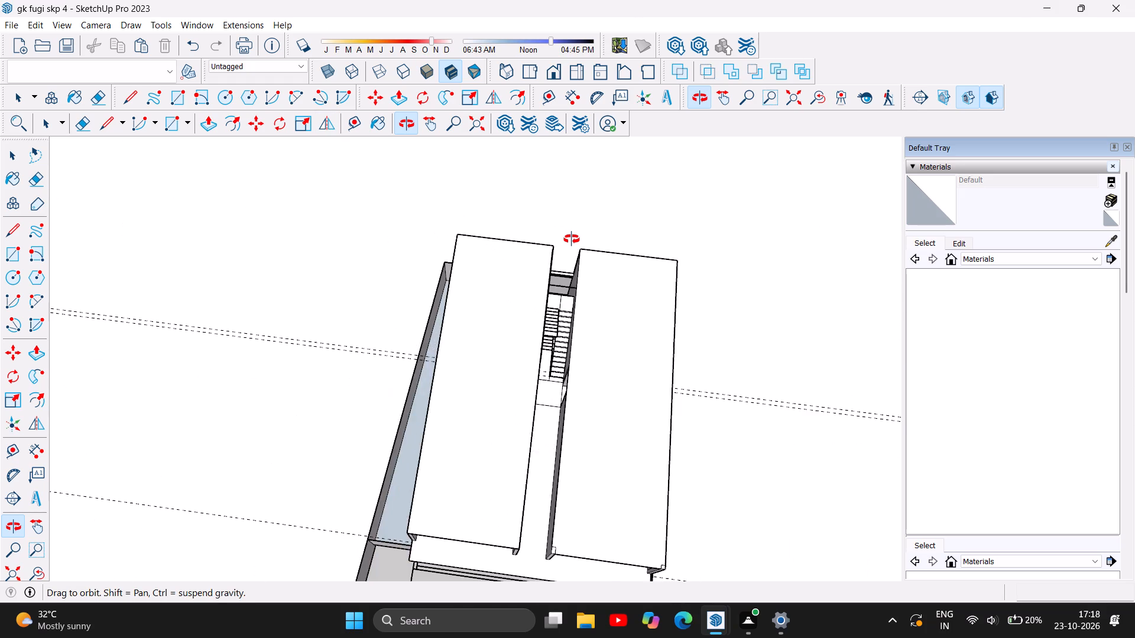
scroll(572, 239, down, 6)
drag(630, 510, 621, 389)
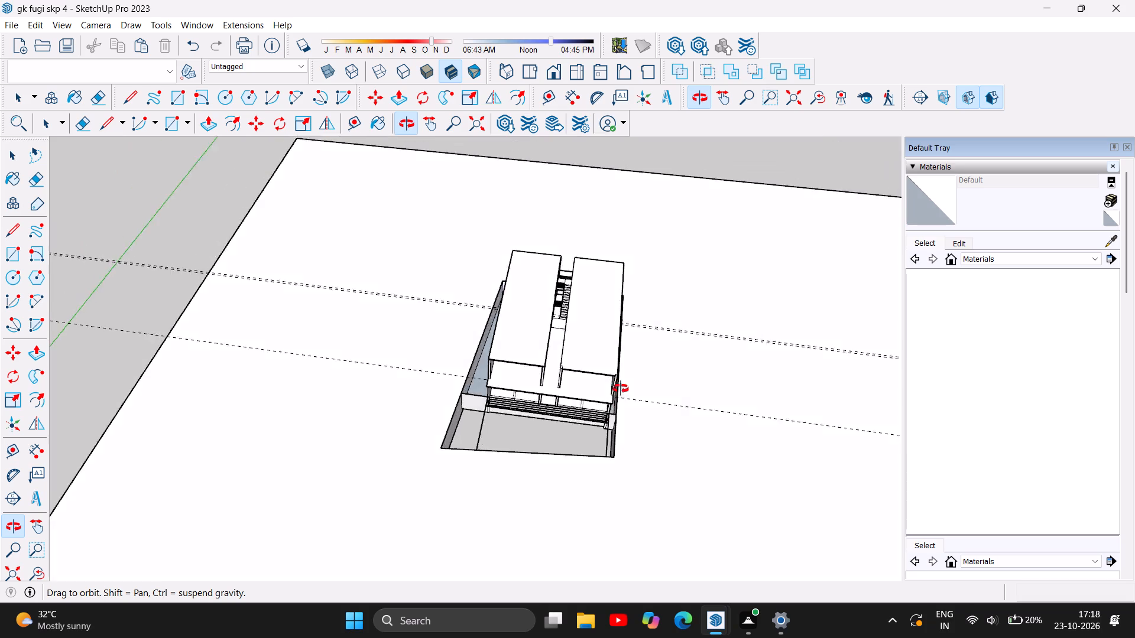
drag(621, 389, 611, 236)
drag(598, 380, 581, 343)
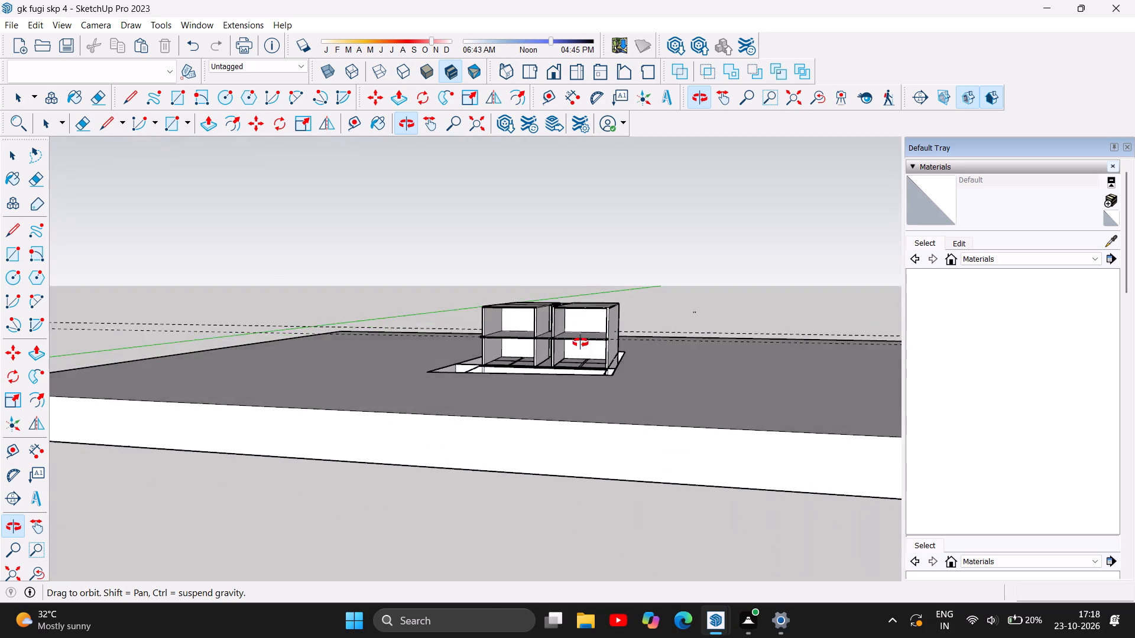
drag(581, 343, 280, 142)
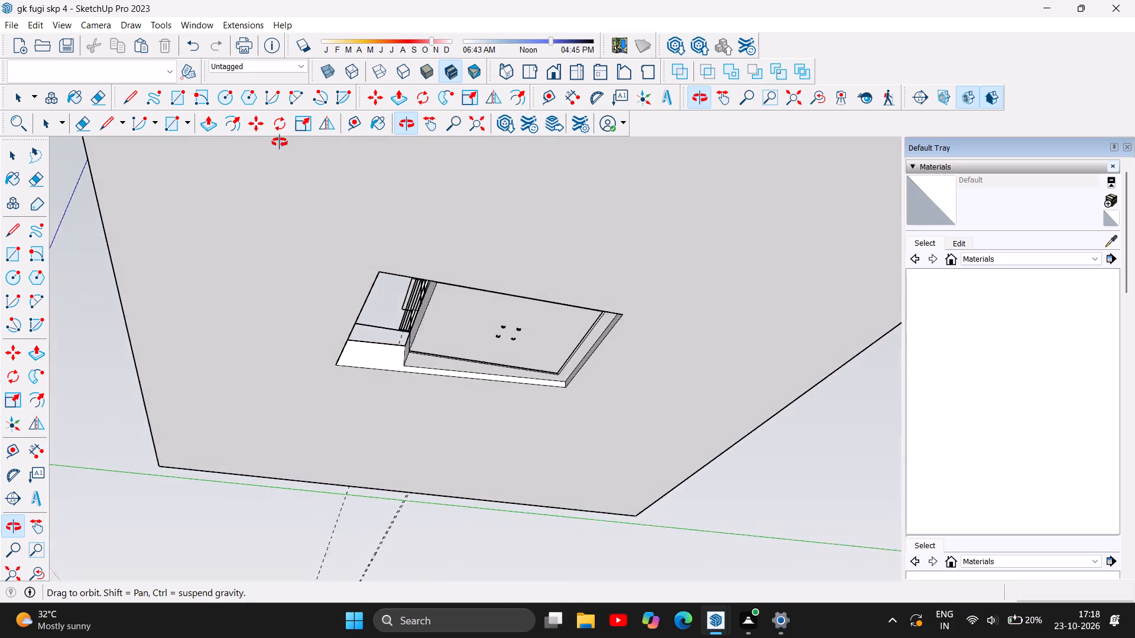
drag(280, 142, 651, 346)
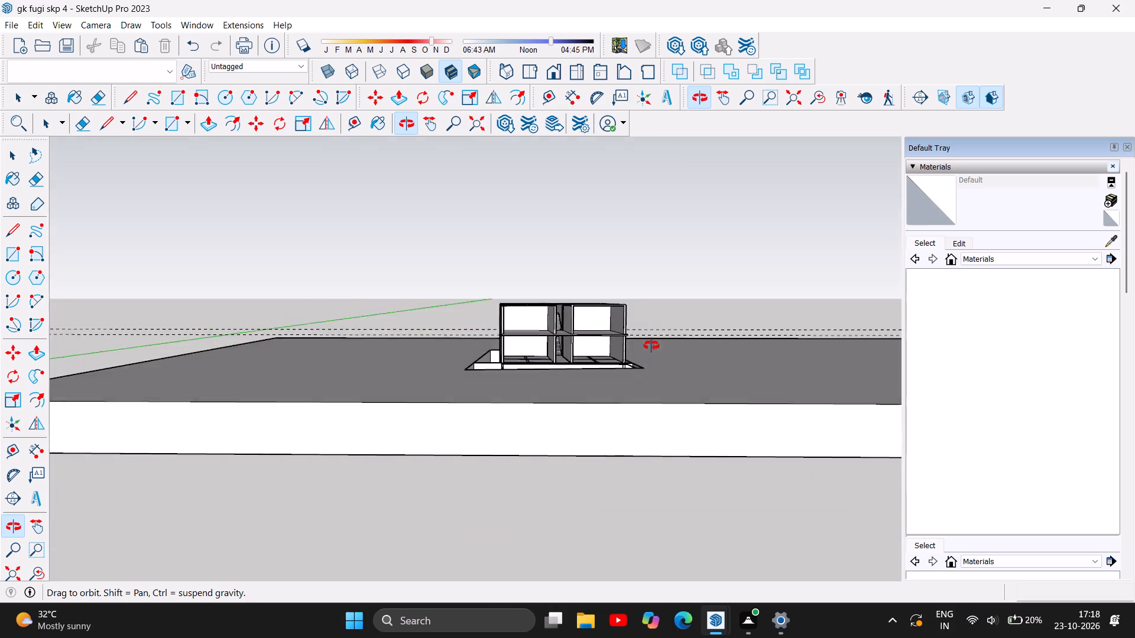
Examine the two-storey building's open front, roof slabs, central staircase and side wall from several angles.
drag(651, 346, 654, 362)
scroll(596, 311, up, 5)
scroll(589, 374, up, 4)
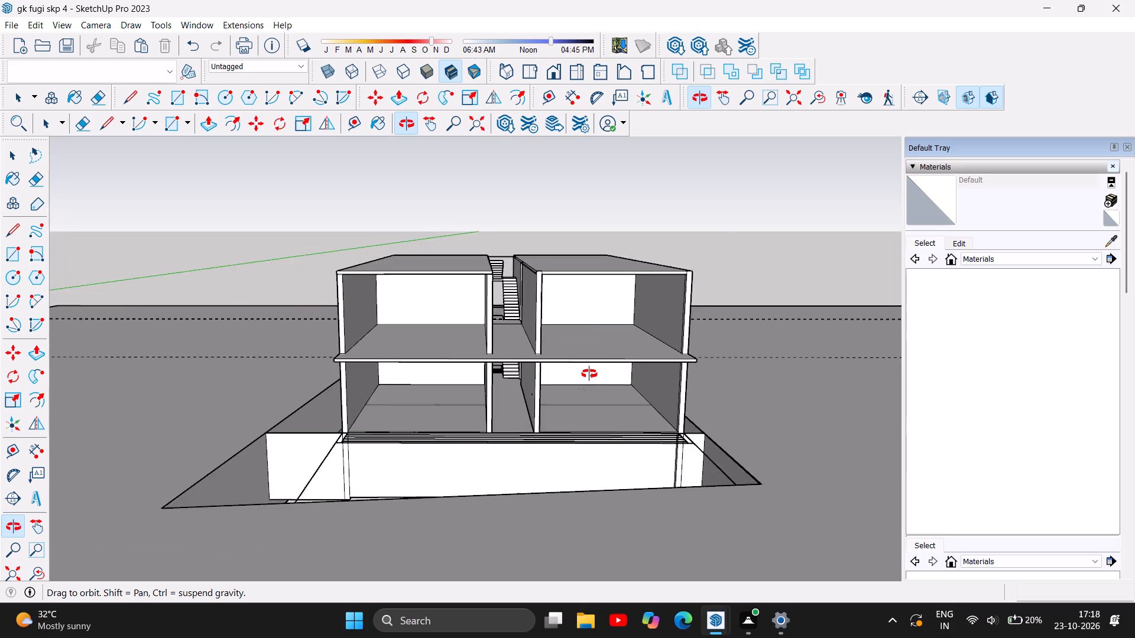
scroll(589, 374, up, 2)
drag(602, 429, 526, 447)
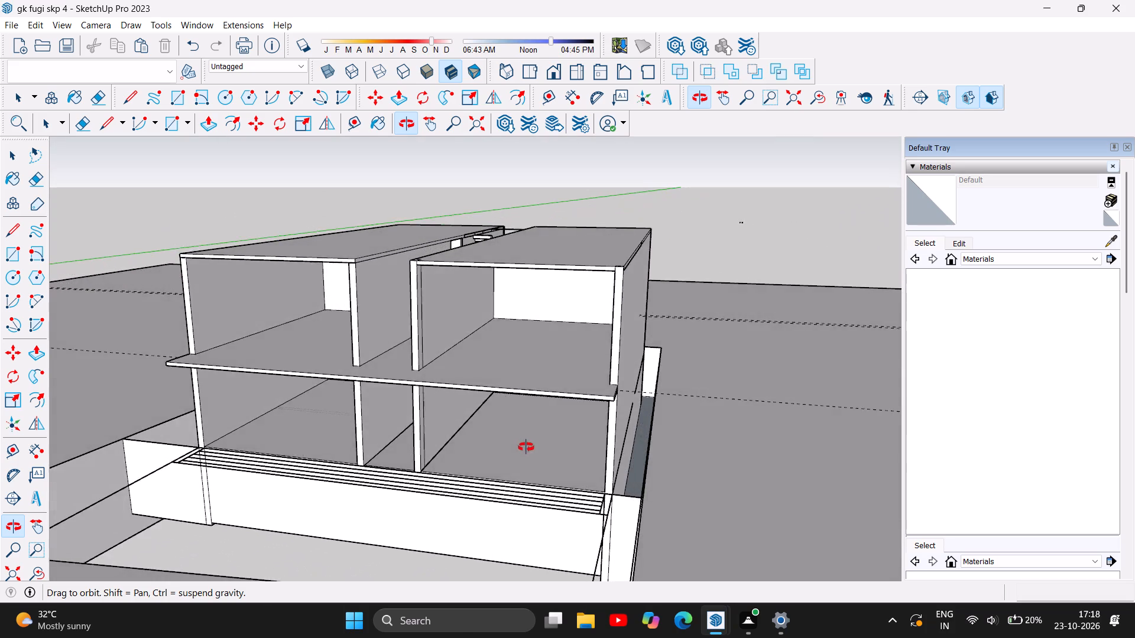
drag(526, 447, 615, 429)
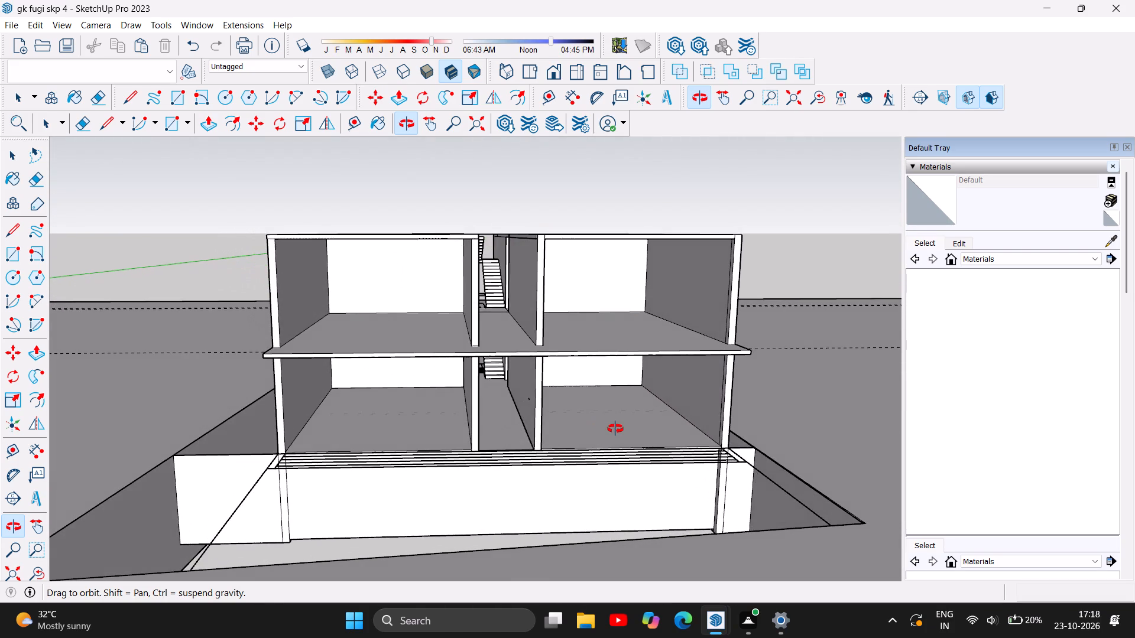
drag(615, 429, 601, 424)
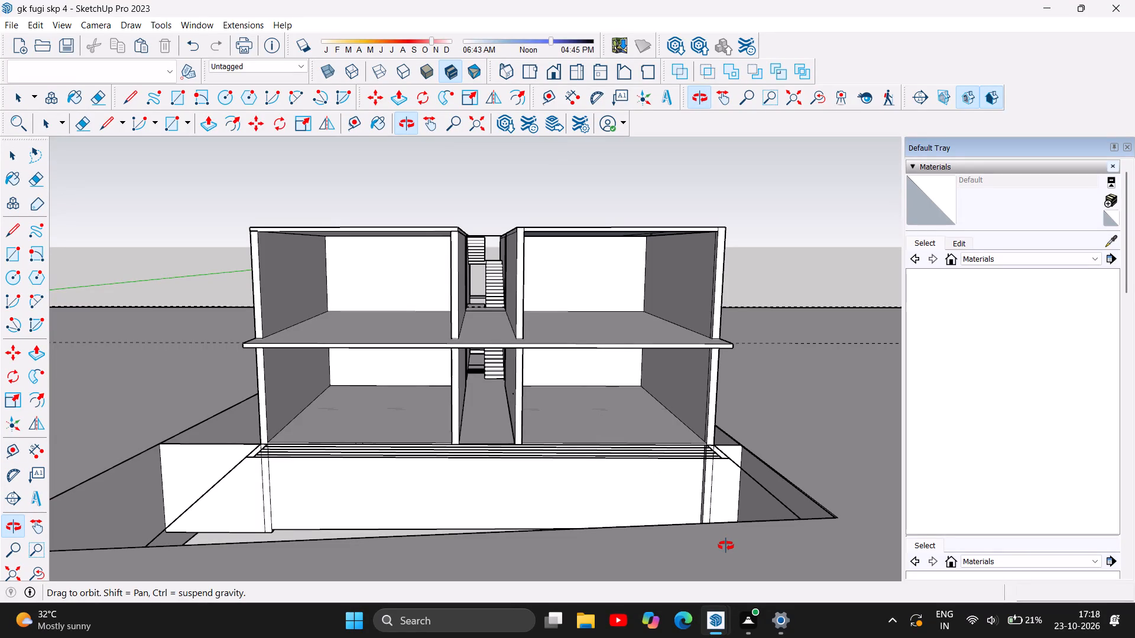
drag(274, 335, 273, 433)
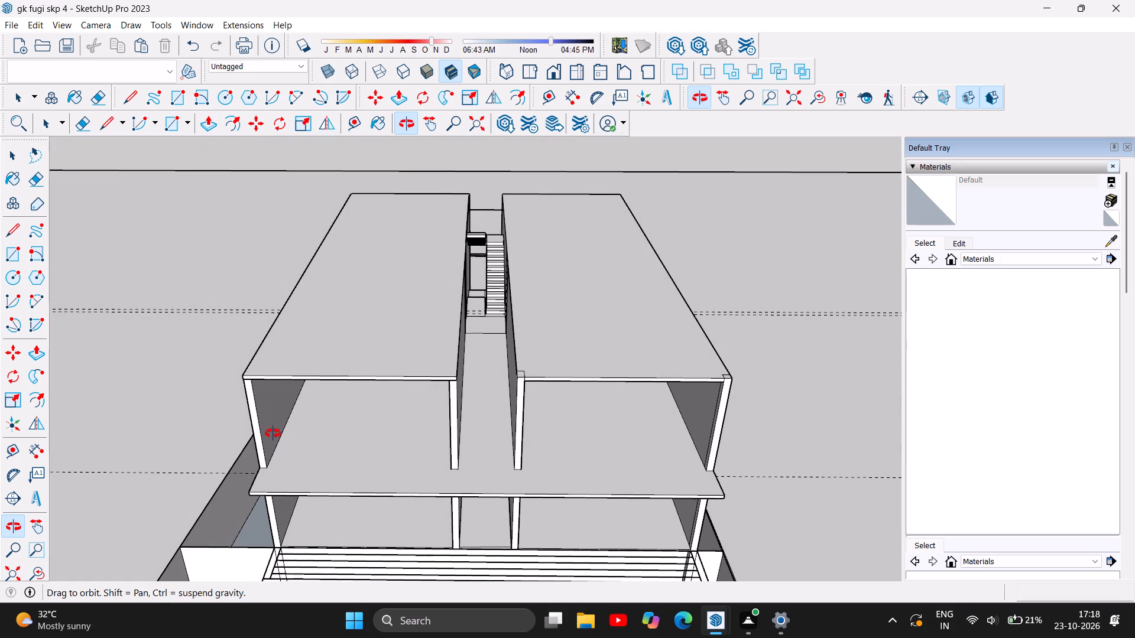
scroll(708, 386, up, 1)
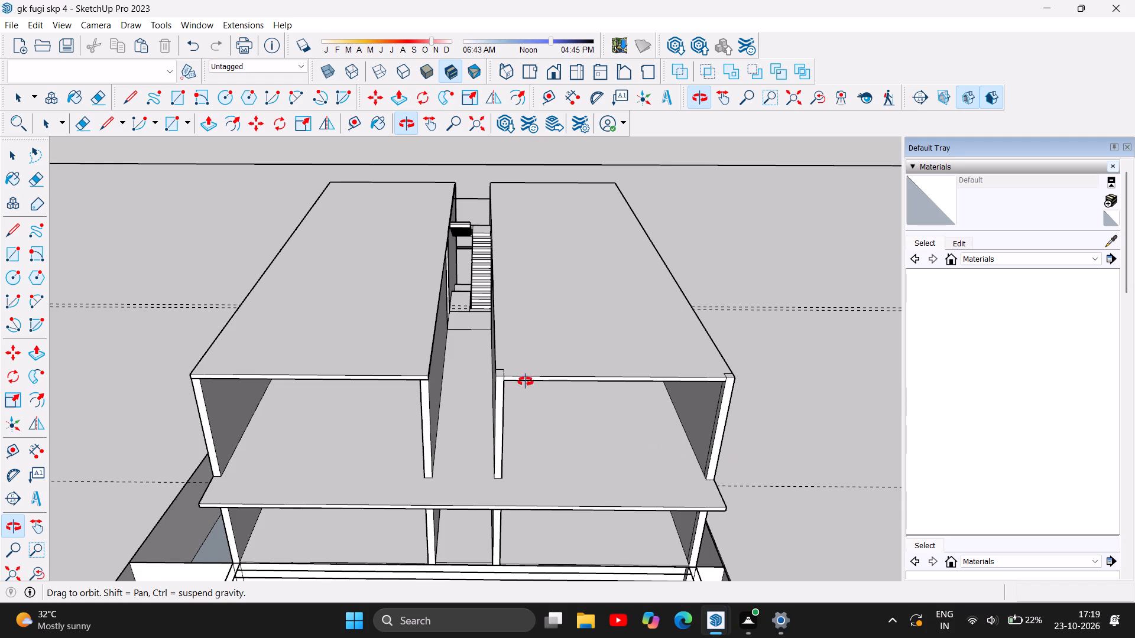
scroll(602, 370, down, 5)
scroll(602, 370, up, 3)
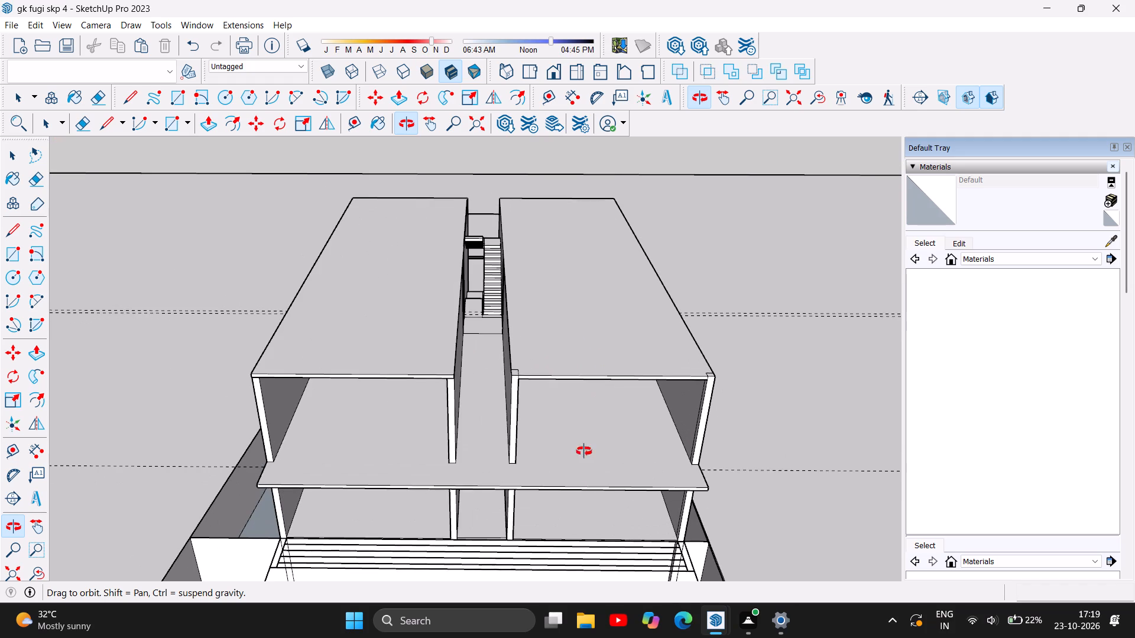
drag(584, 506, 368, 412)
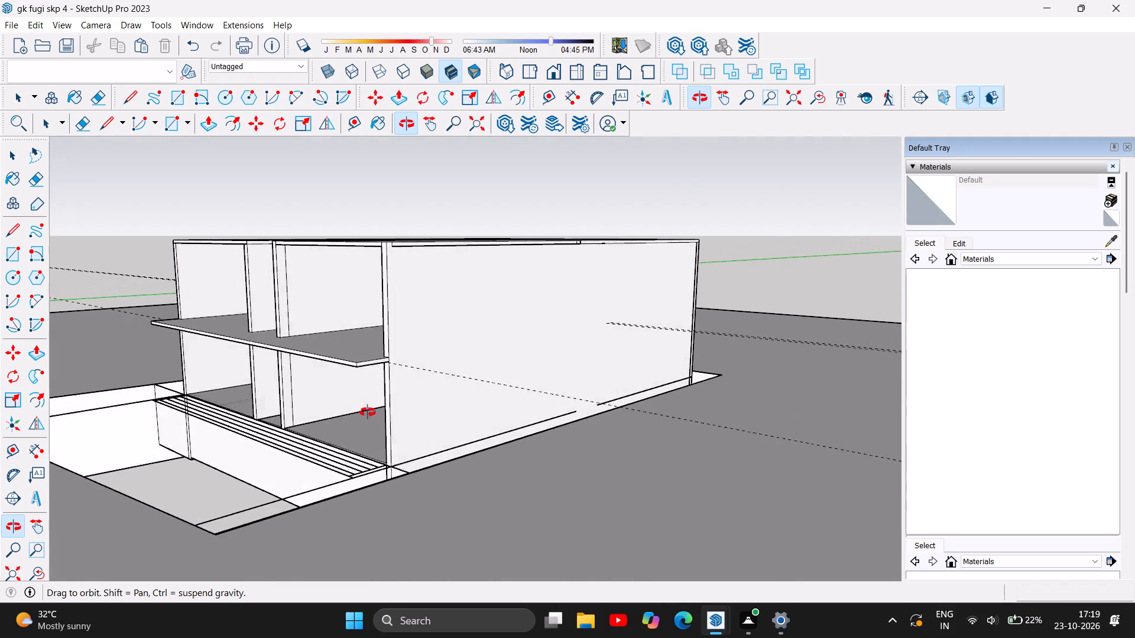
drag(368, 412, 596, 409)
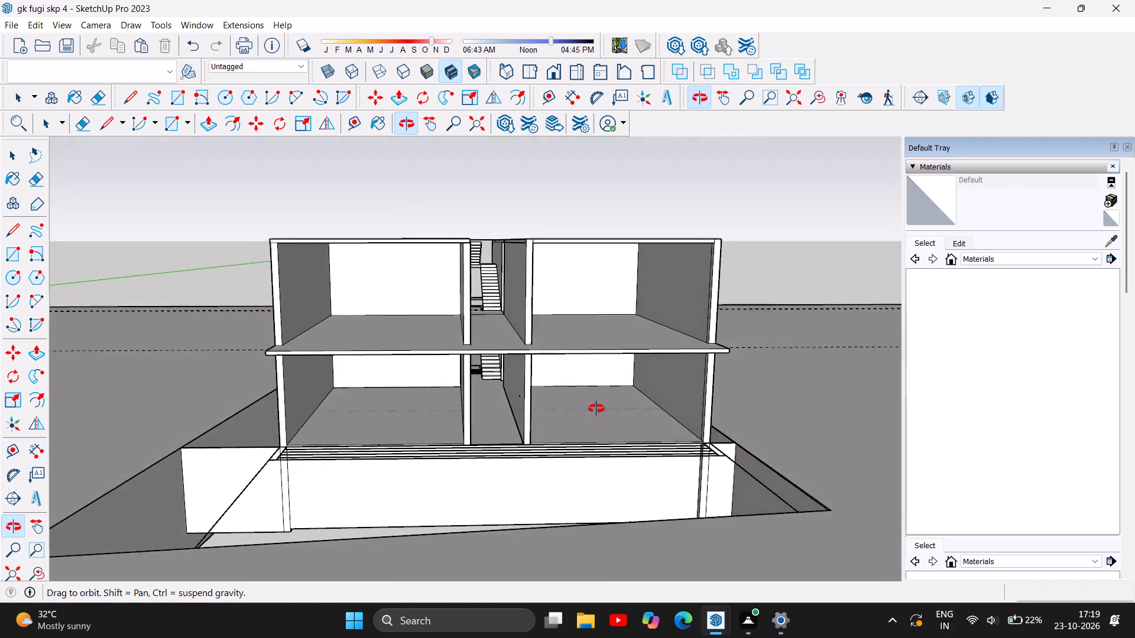
drag(596, 409, 624, 383)
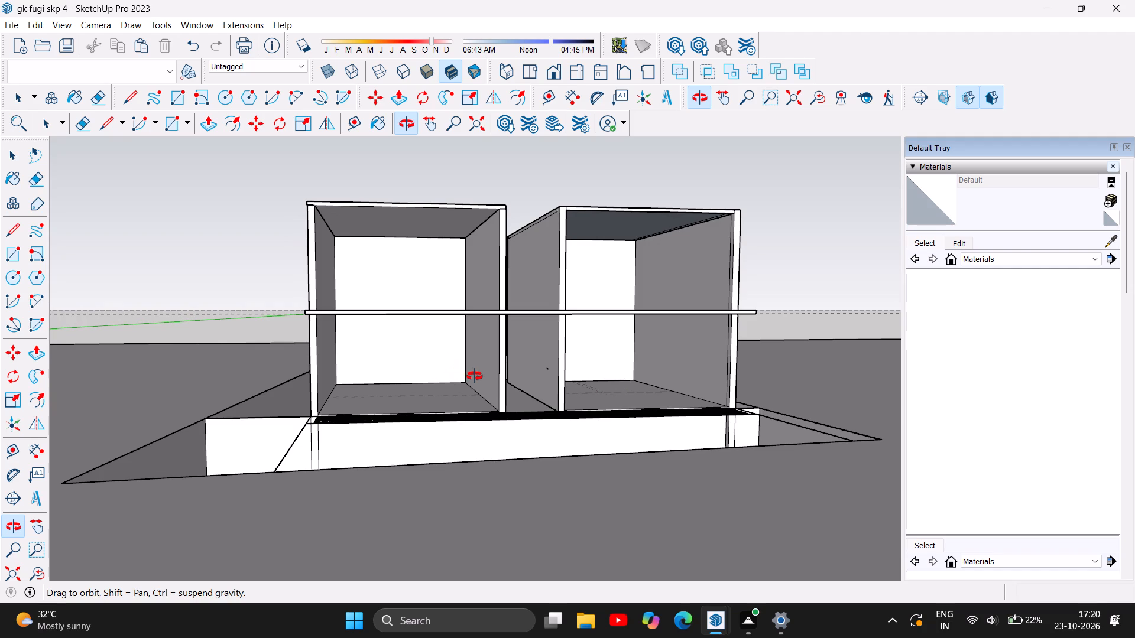
drag(465, 380, 452, 421)
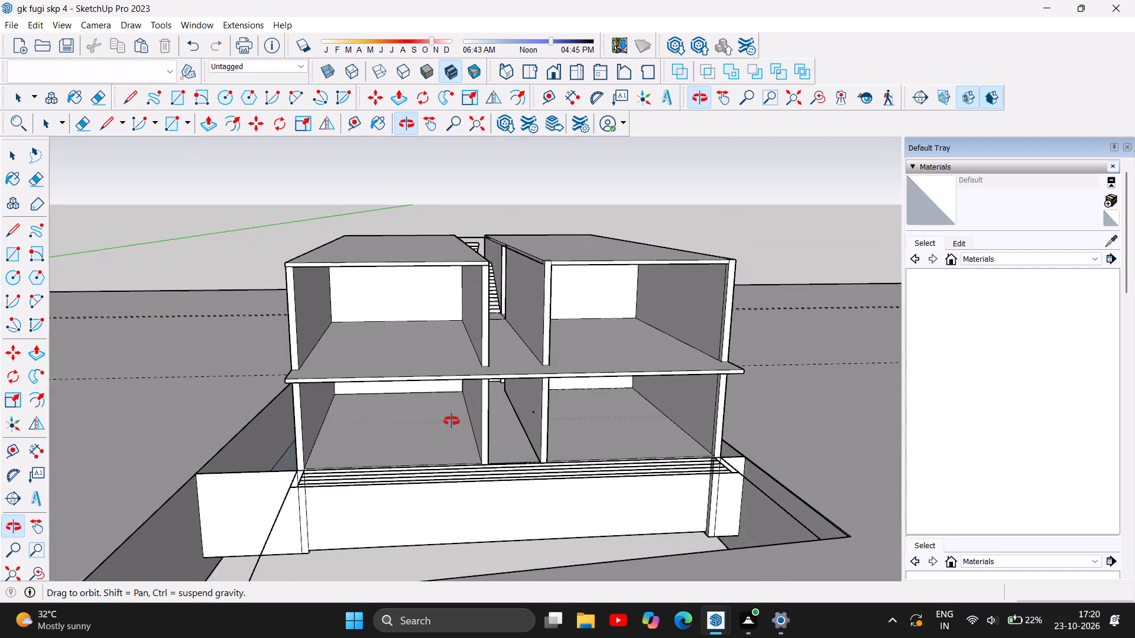
drag(452, 421, 450, 428)
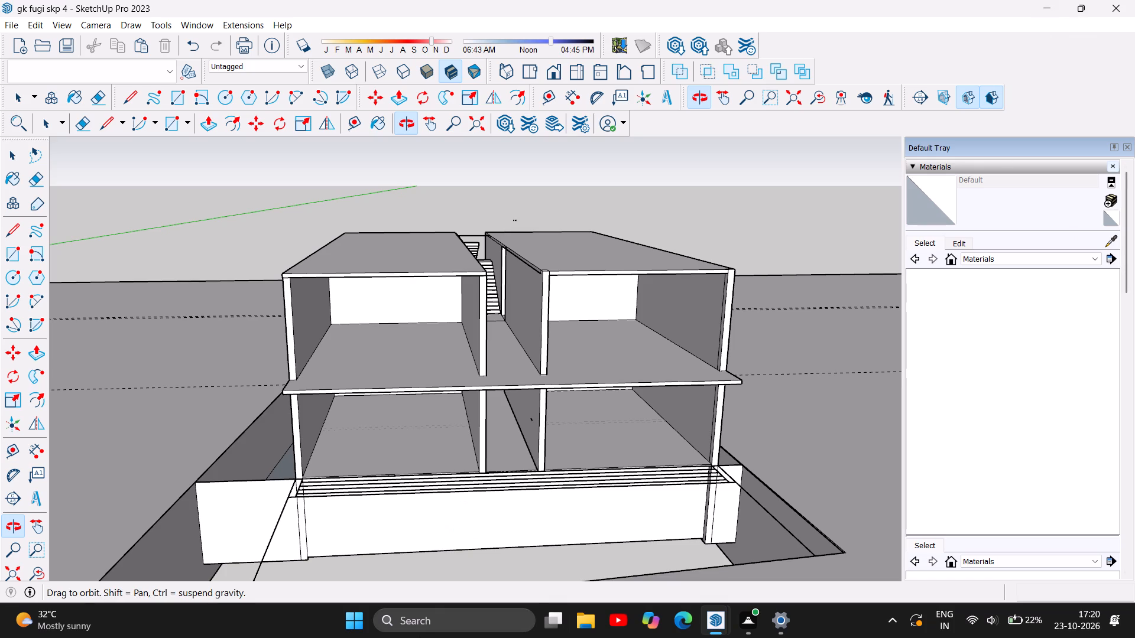
Switch to Google Chrome, search the web for "3d wa" and open the 3D Warehouse site.
click(434, 630)
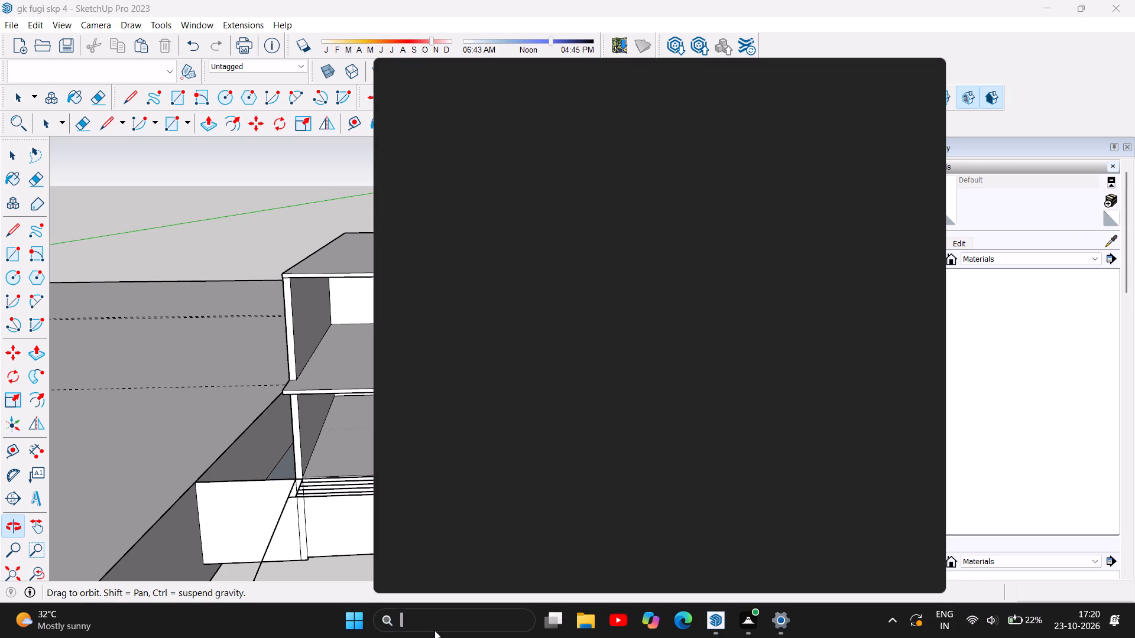
text(ch)
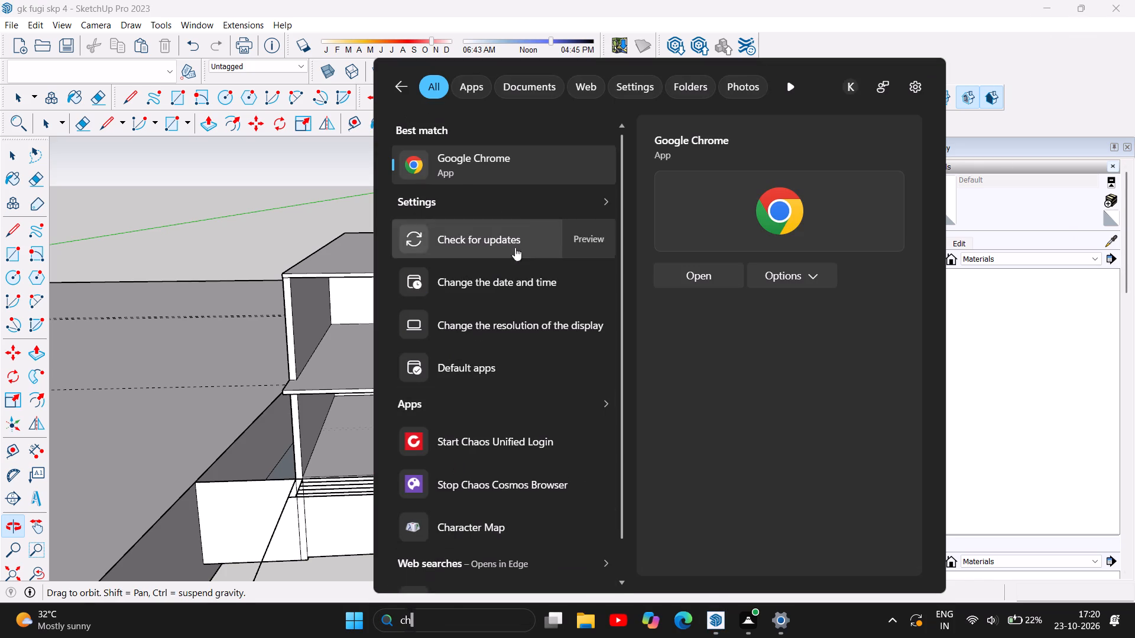
click(680, 275)
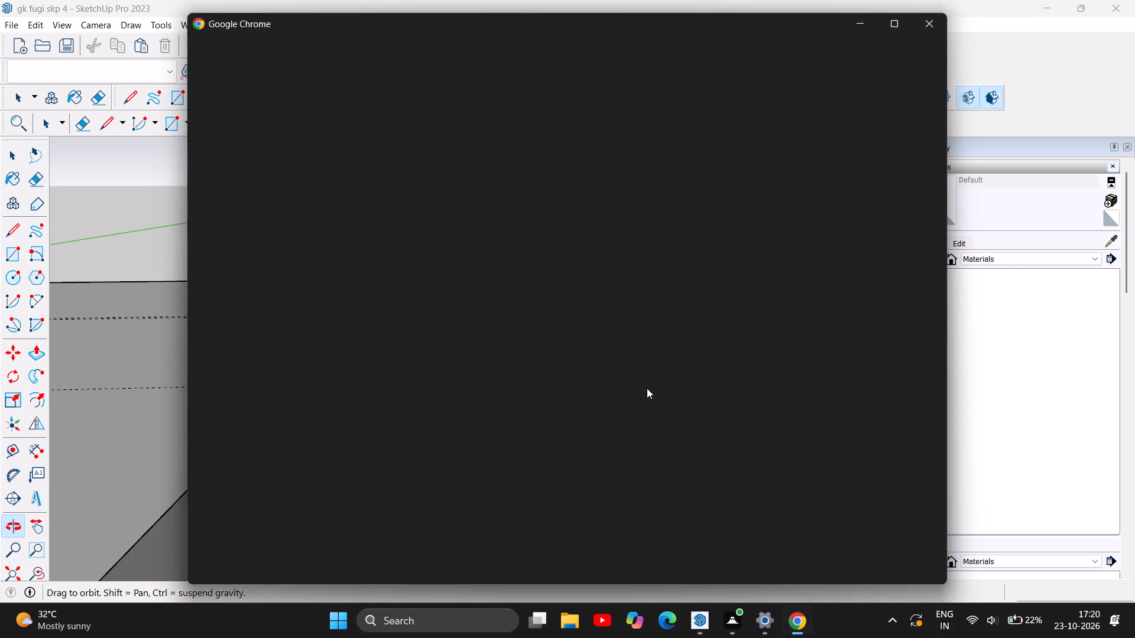
click(576, 350)
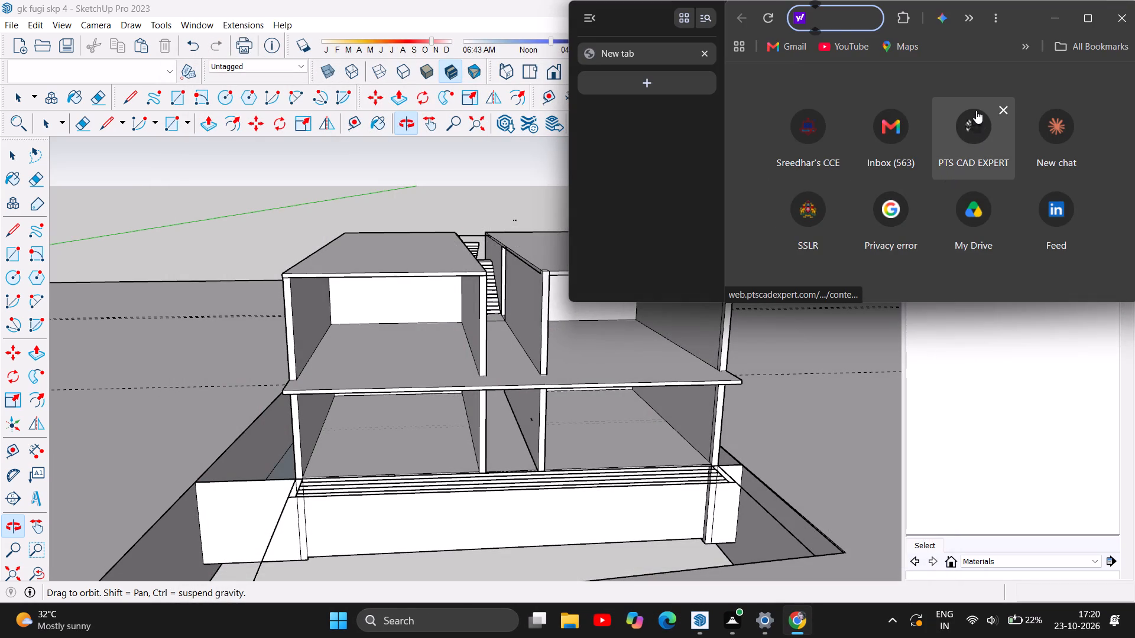
text(3d)
key(space)
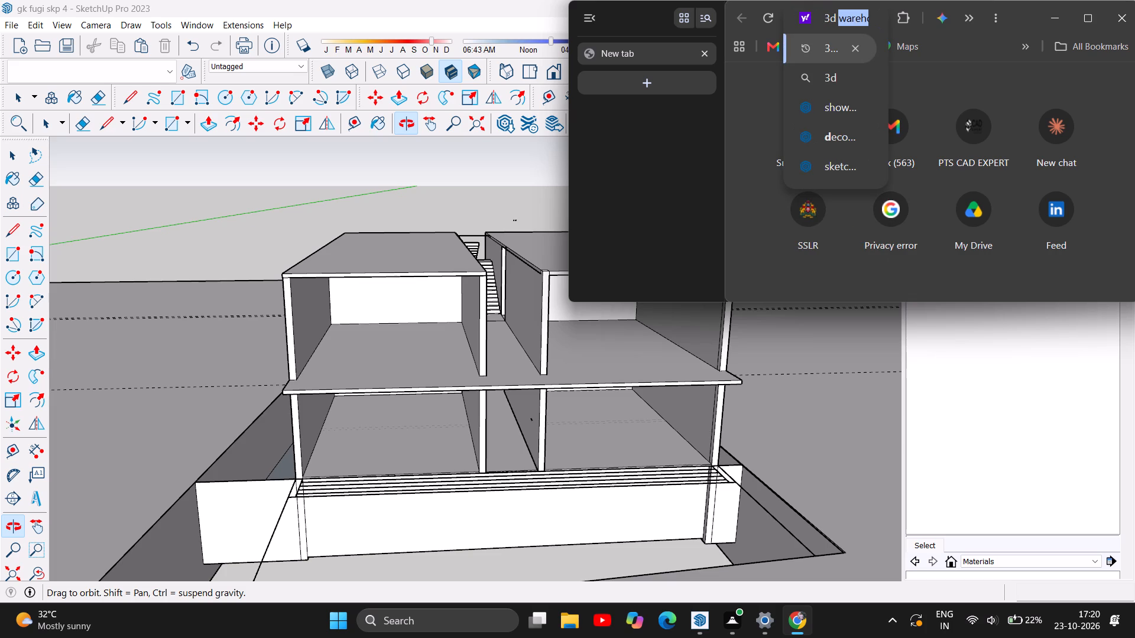
text(wa)
click(836, 83)
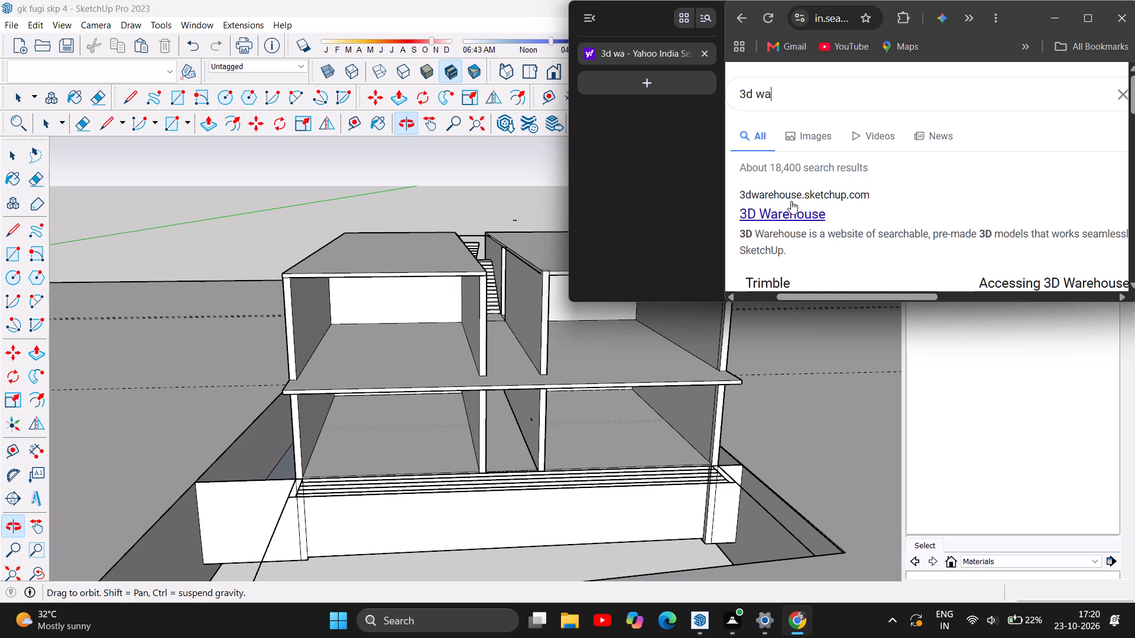
click(784, 215)
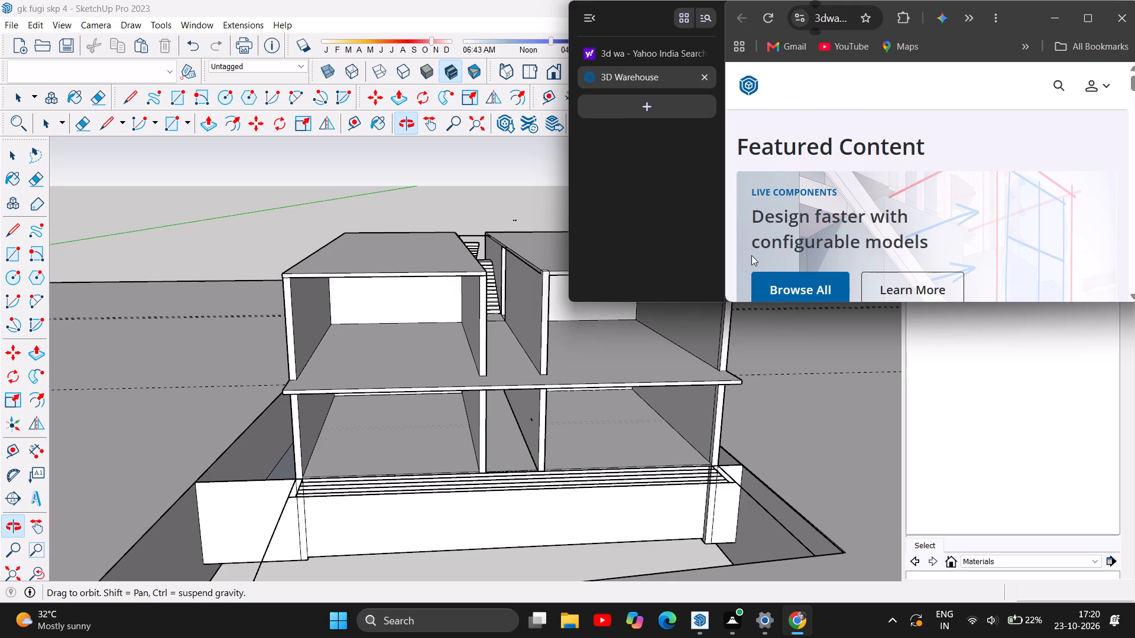
Search 3D Warehouse for "glass door" and look through the model results.
scroll(837, 224, down, 4)
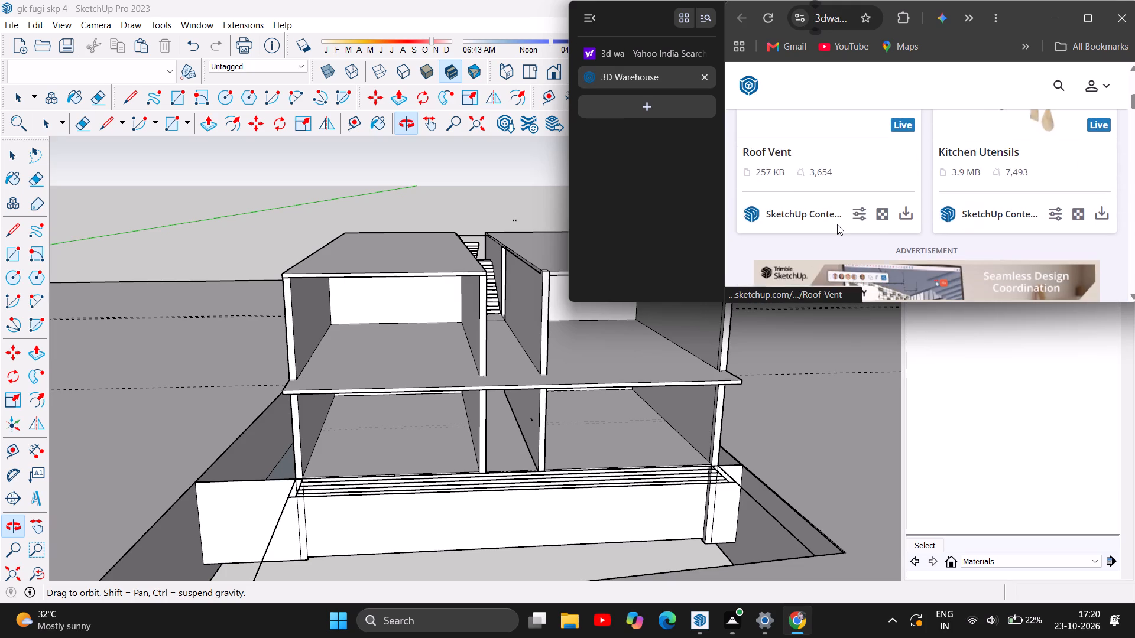
scroll(790, 211, down, 2)
scroll(842, 211, up, 4)
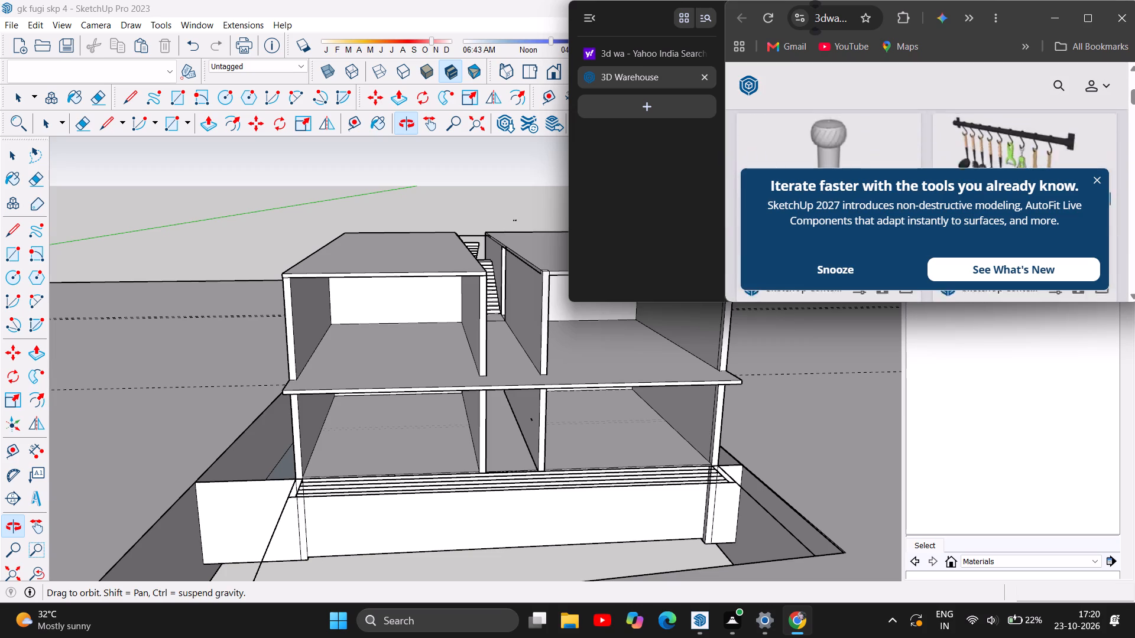
click(1097, 174)
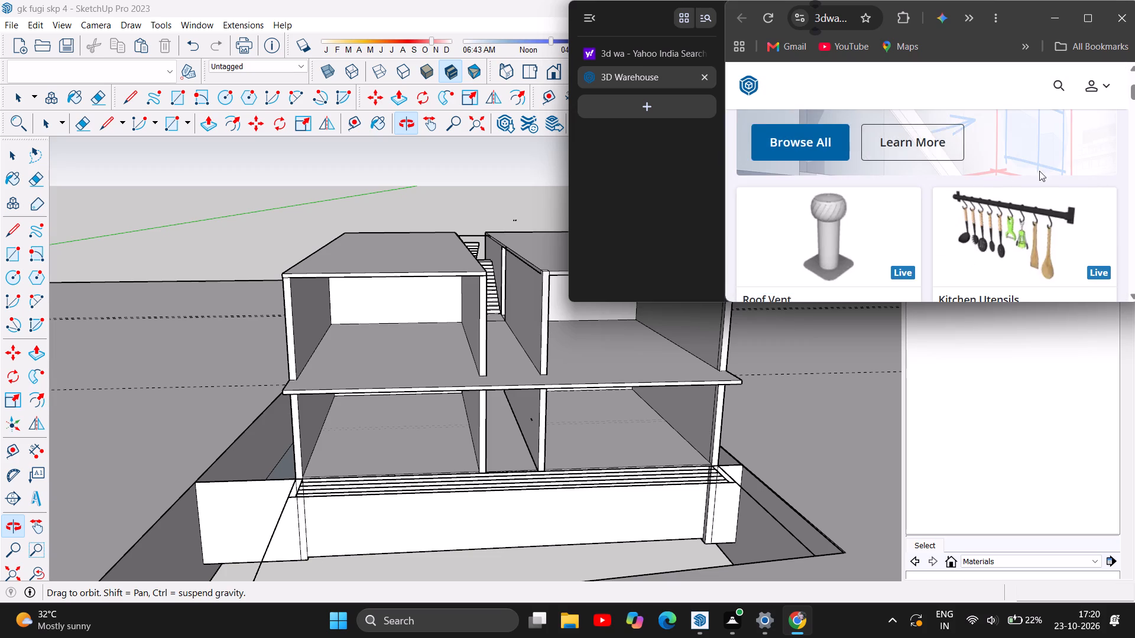
scroll(985, 197, up, 6)
click(1061, 85)
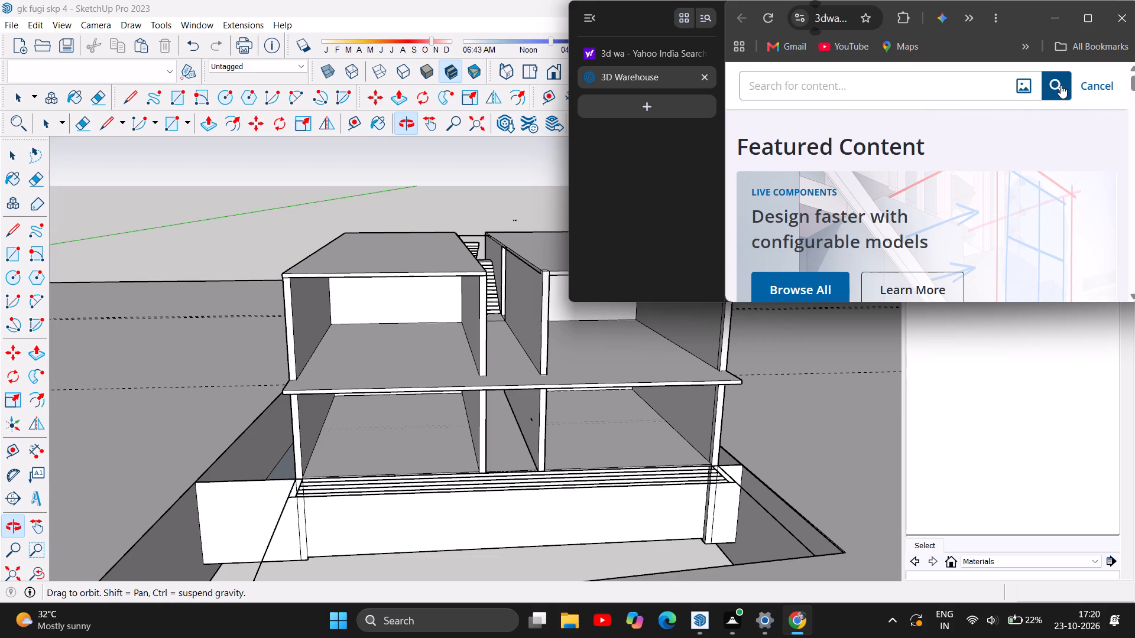
click(926, 84)
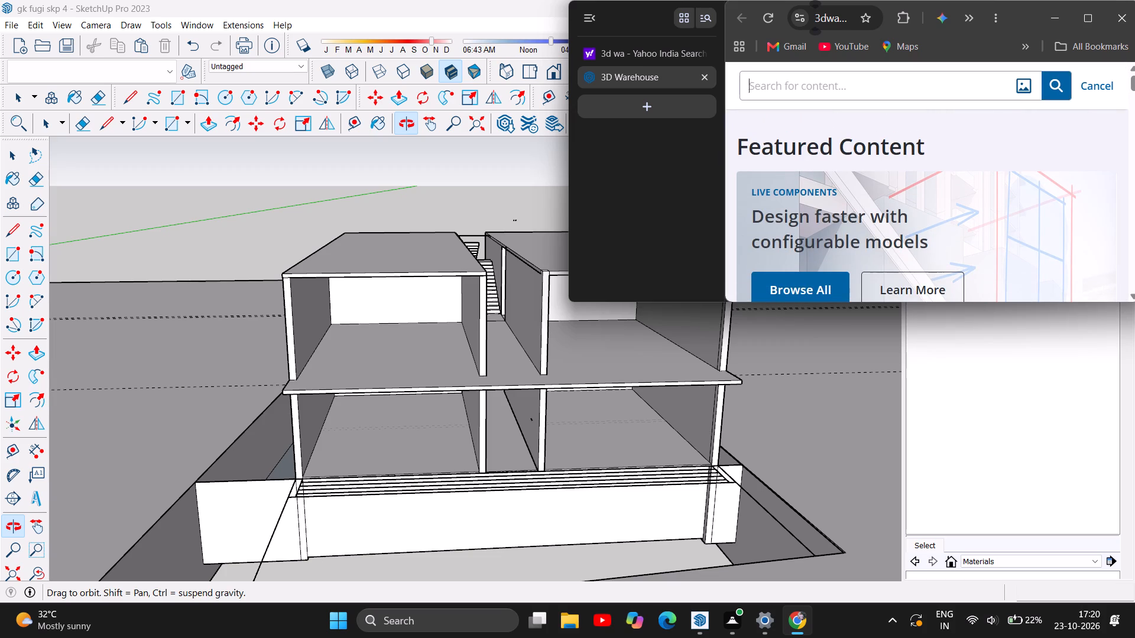
text(gl)
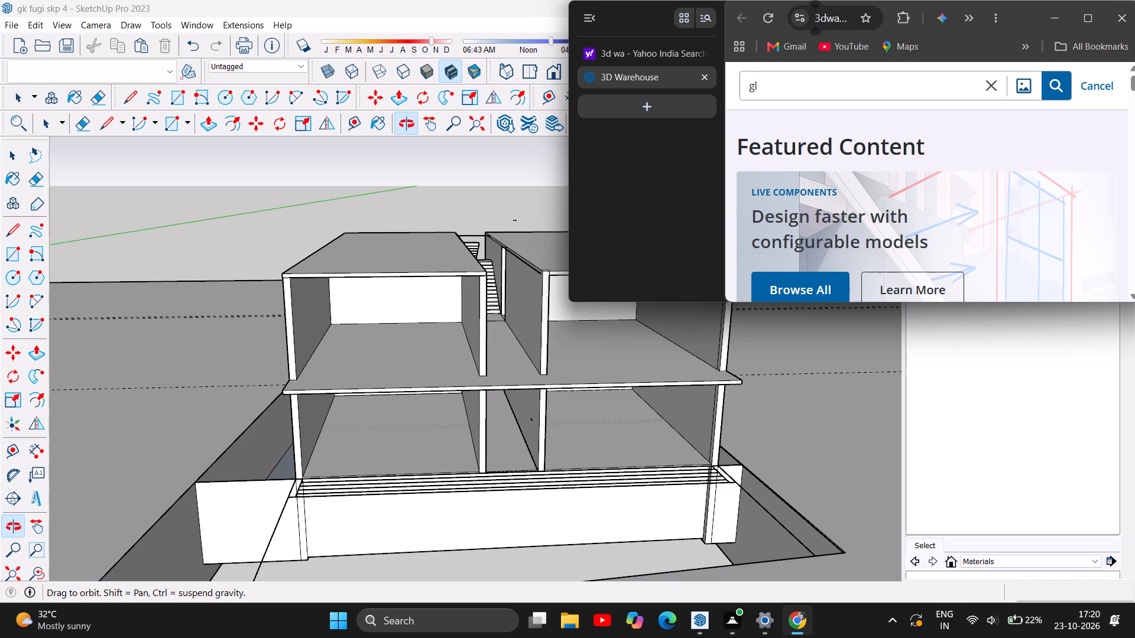
text(ass)
key(space)
text(door)
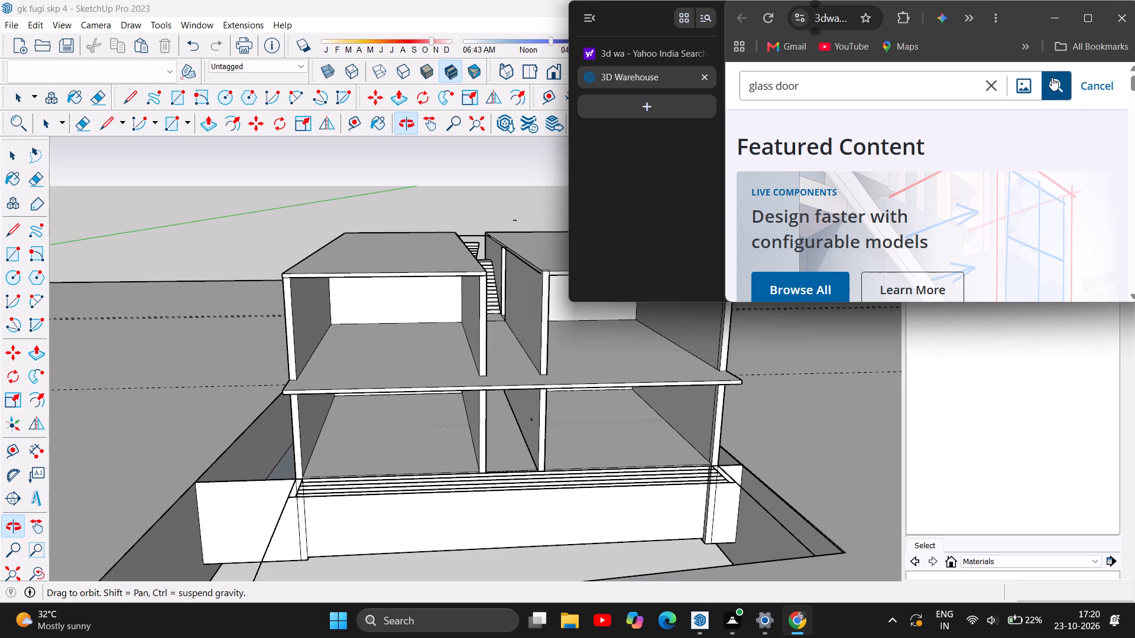
click(1050, 79)
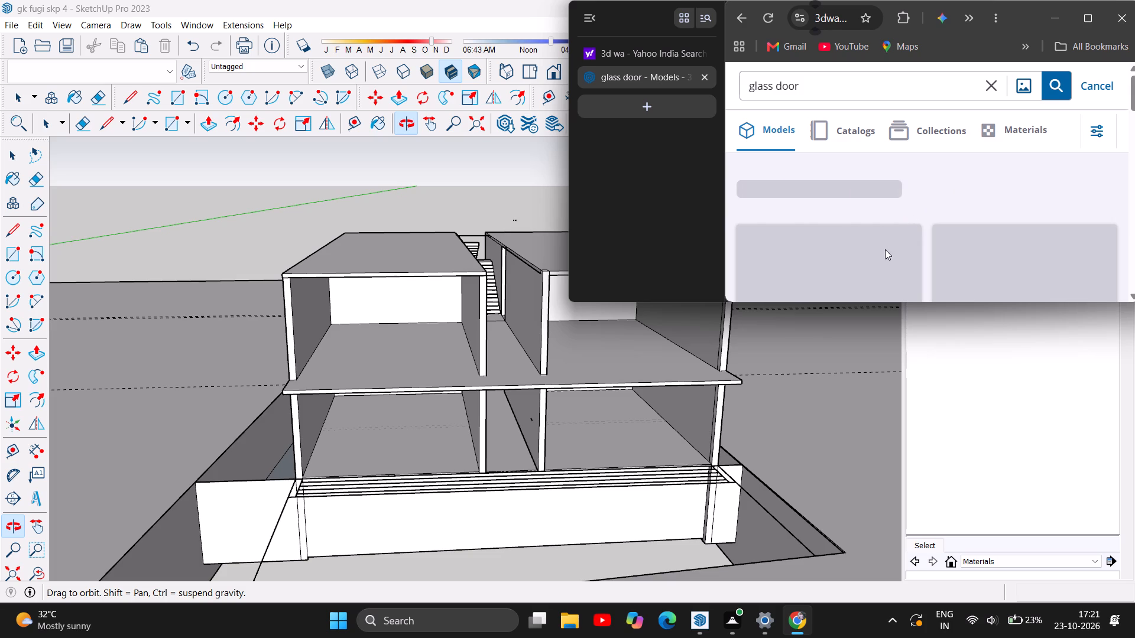
scroll(889, 222, down, 1)
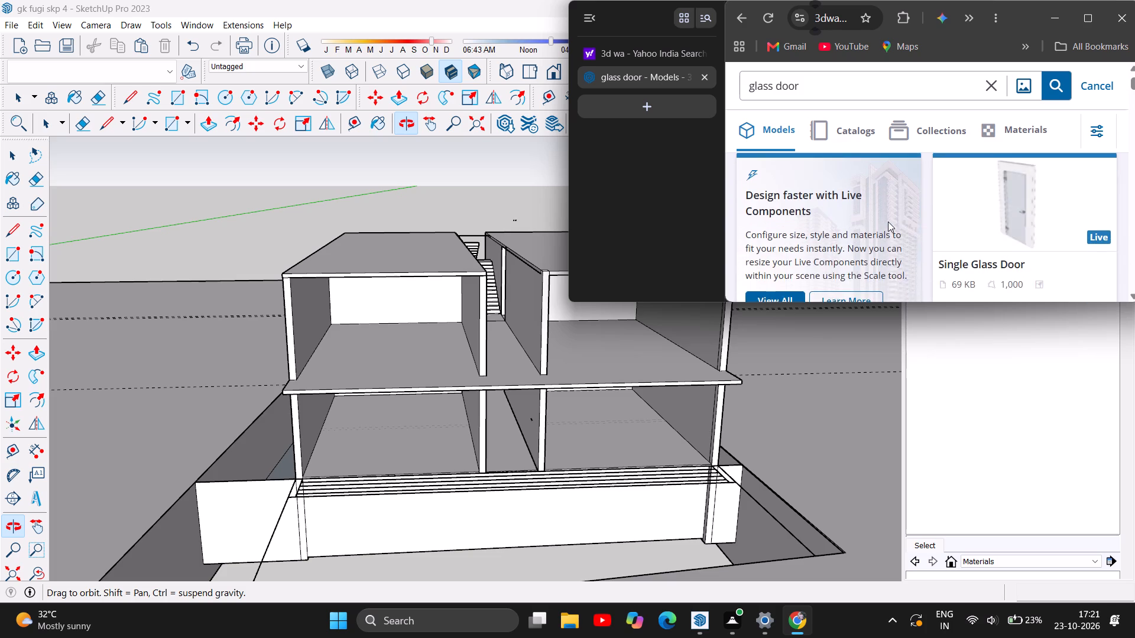
scroll(888, 222, down, 4)
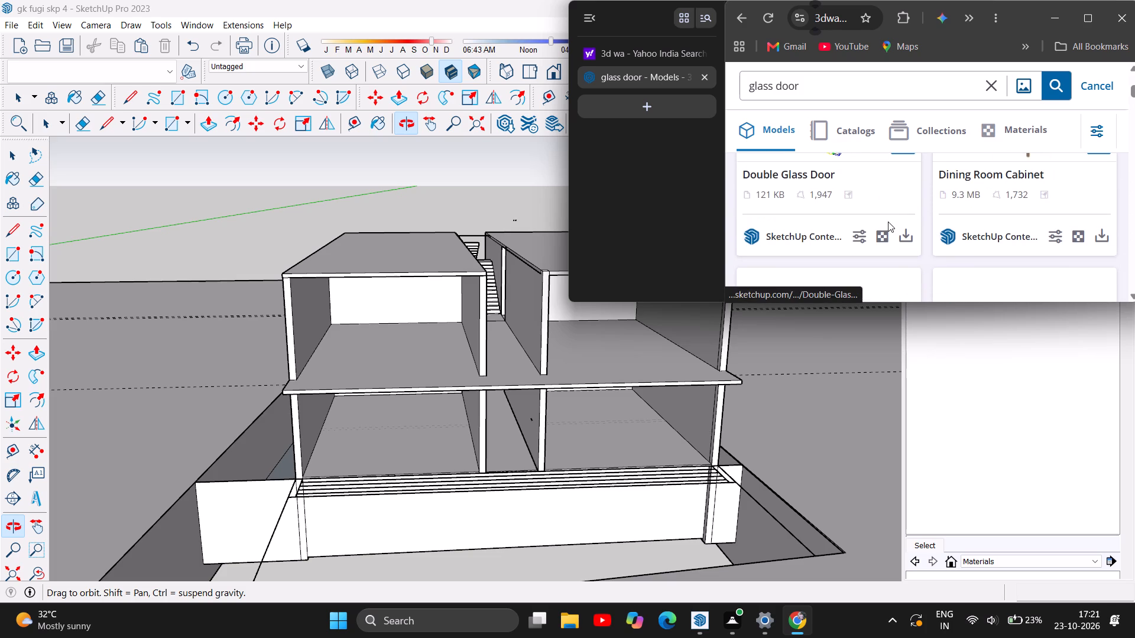
Change the 3D Warehouse model search to "glass".
click(817, 92)
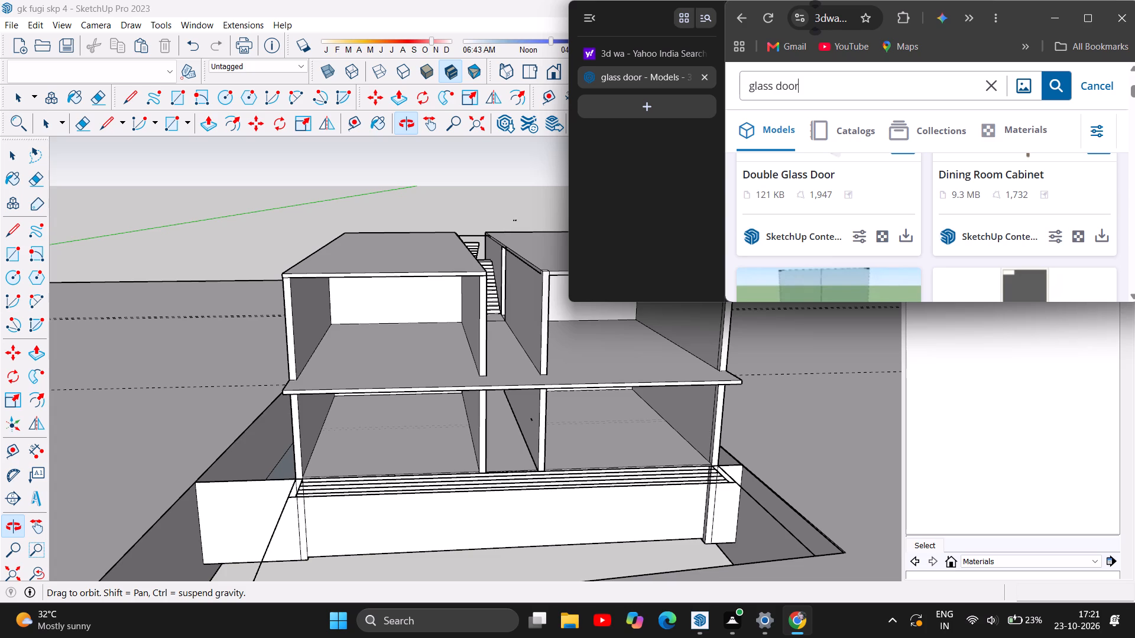
key(BackSpace)
key(BackSpace)
key(BackSpace)
key(BackSpace)
click(1063, 80)
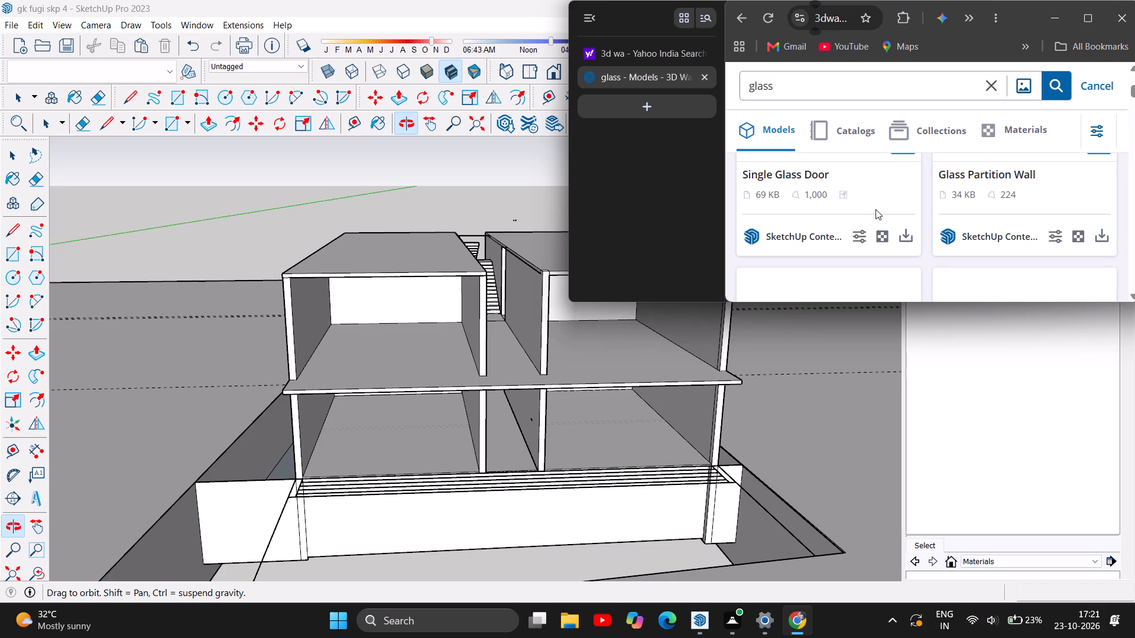
Find the Glass Partition Wall model in the glass results and download it.
scroll(875, 209, down, 1)
scroll(888, 231, up, 5)
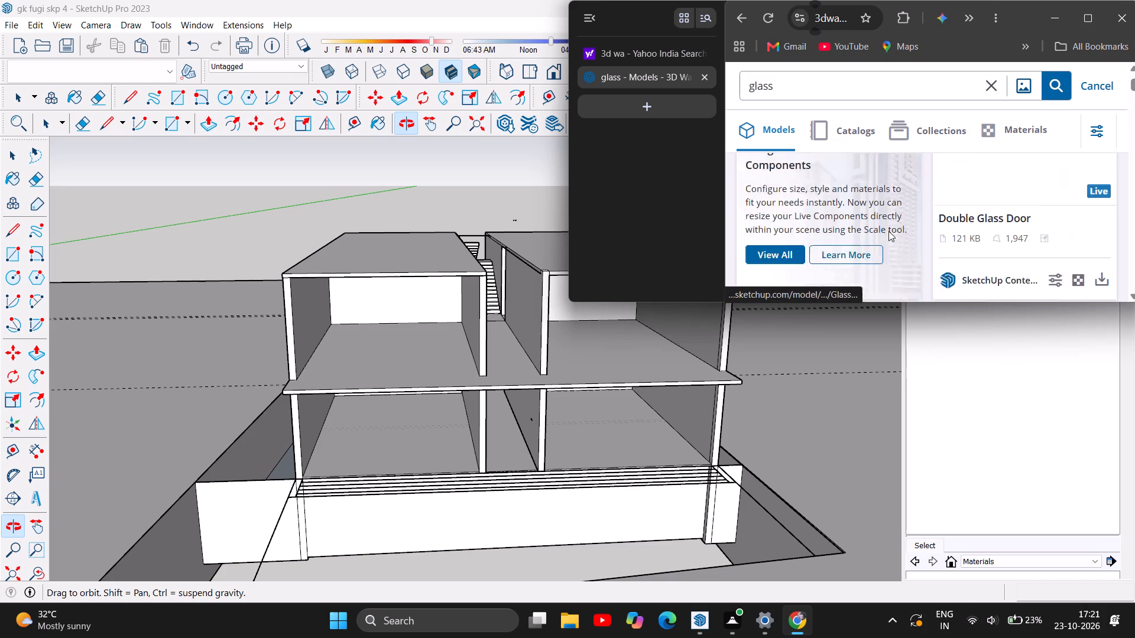
scroll(888, 231, up, 1)
scroll(888, 231, down, 5)
scroll(888, 231, up, 2)
scroll(888, 231, down, 1)
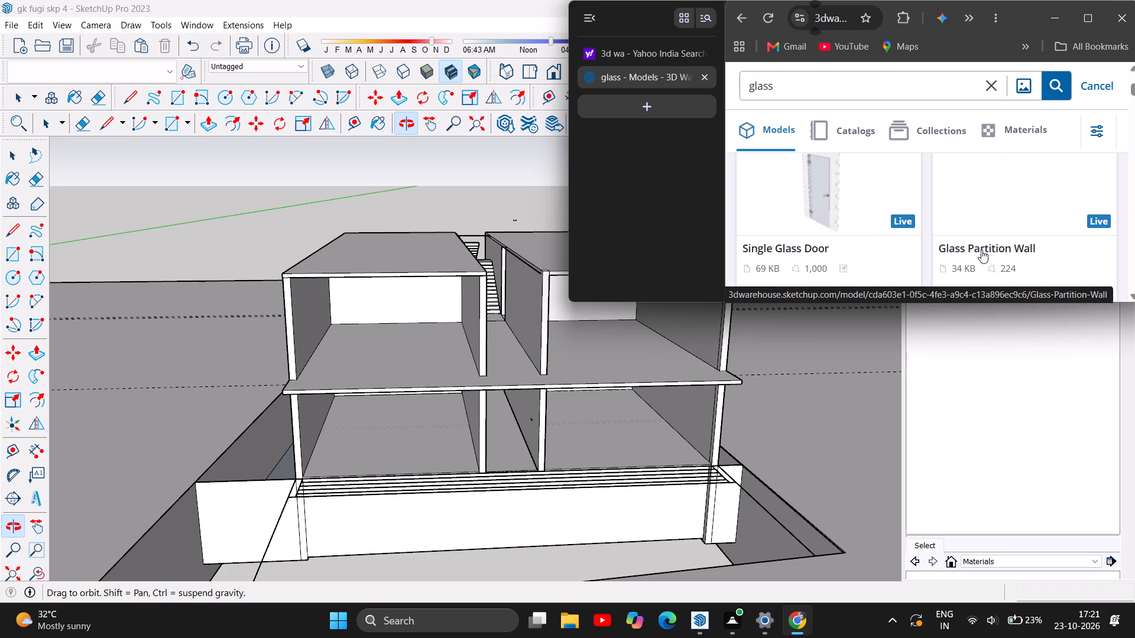
scroll(985, 231, down, 1)
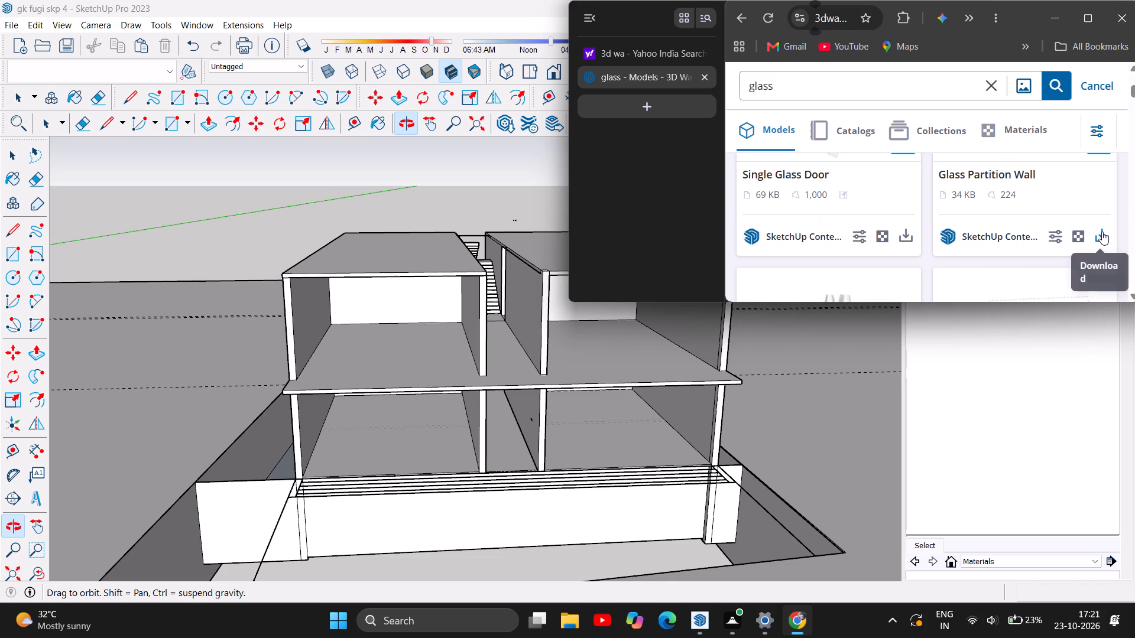
double_click(1102, 232)
Look further through the glass model results for a flat glass panel suited to the building.
scroll(975, 219, down, 2)
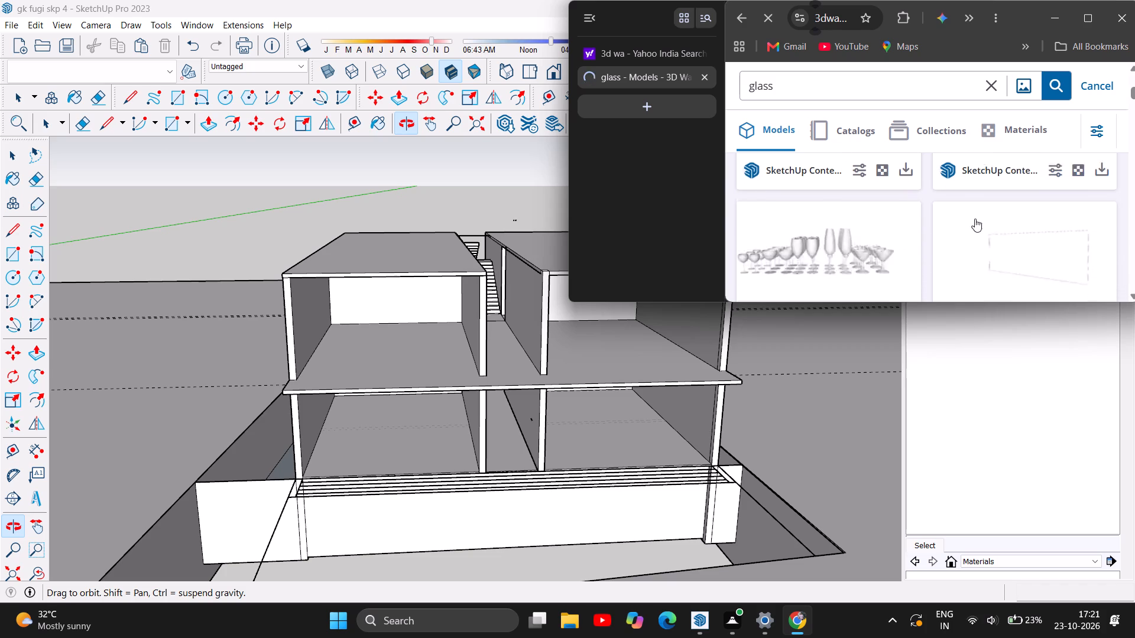
scroll(969, 221, down, 2)
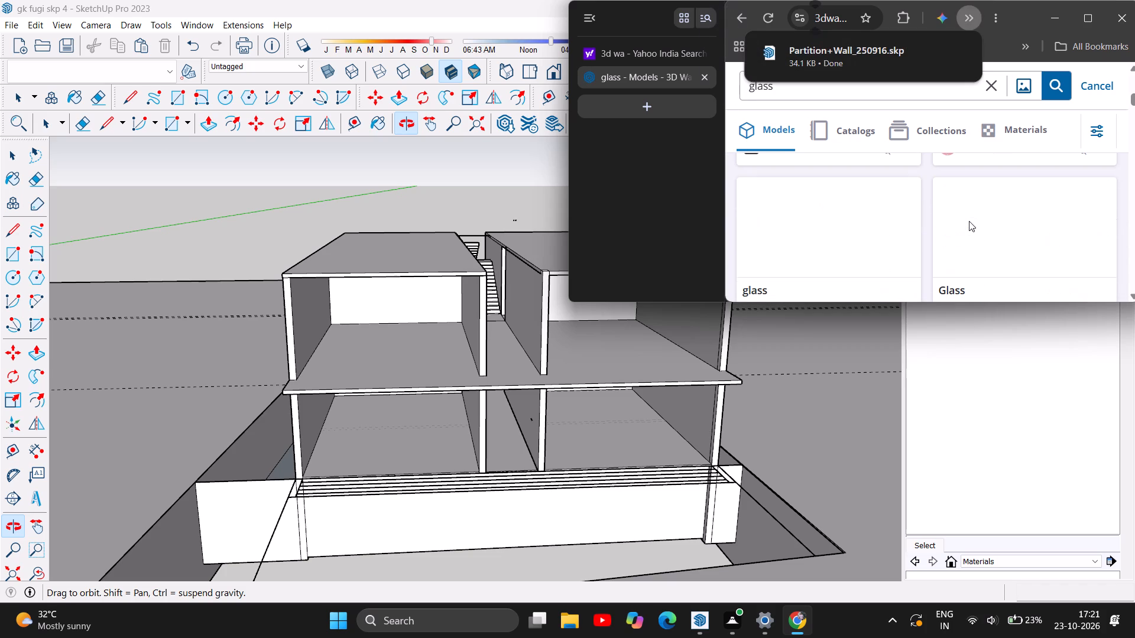
scroll(969, 221, down, 1)
scroll(970, 208, up, 1)
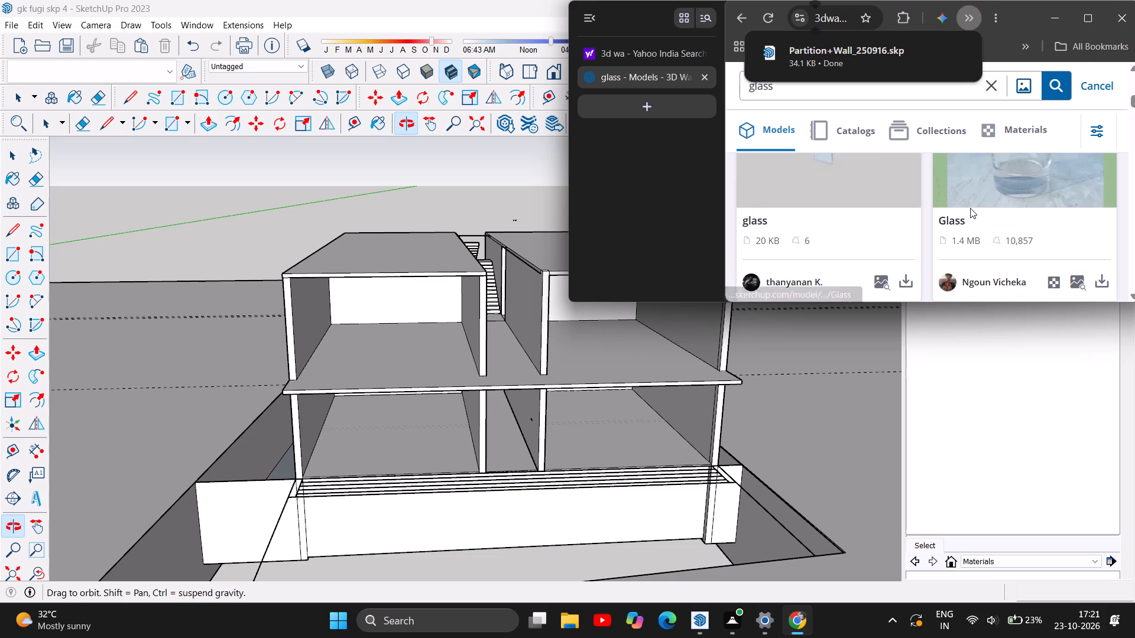
scroll(970, 208, down, 2)
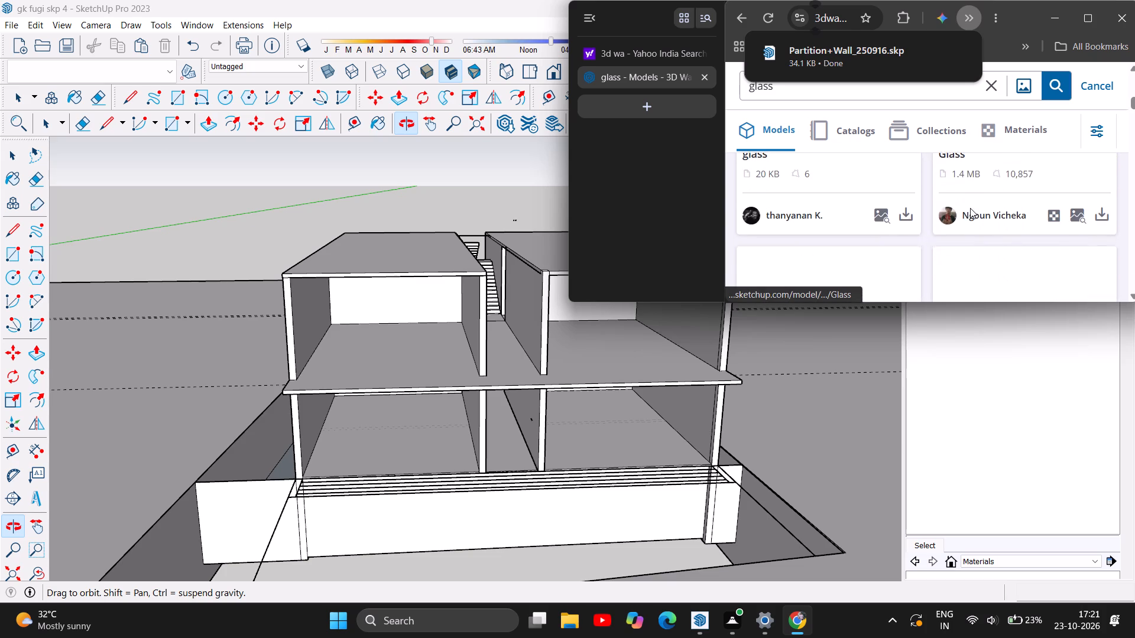
scroll(970, 208, down, 2)
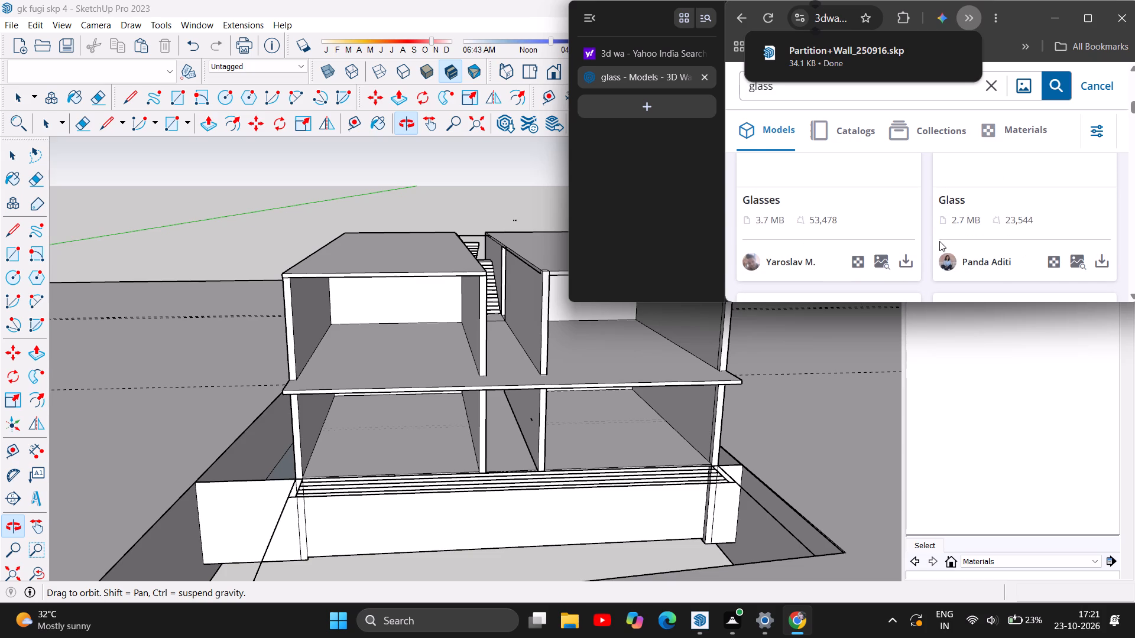
scroll(938, 236, up, 2)
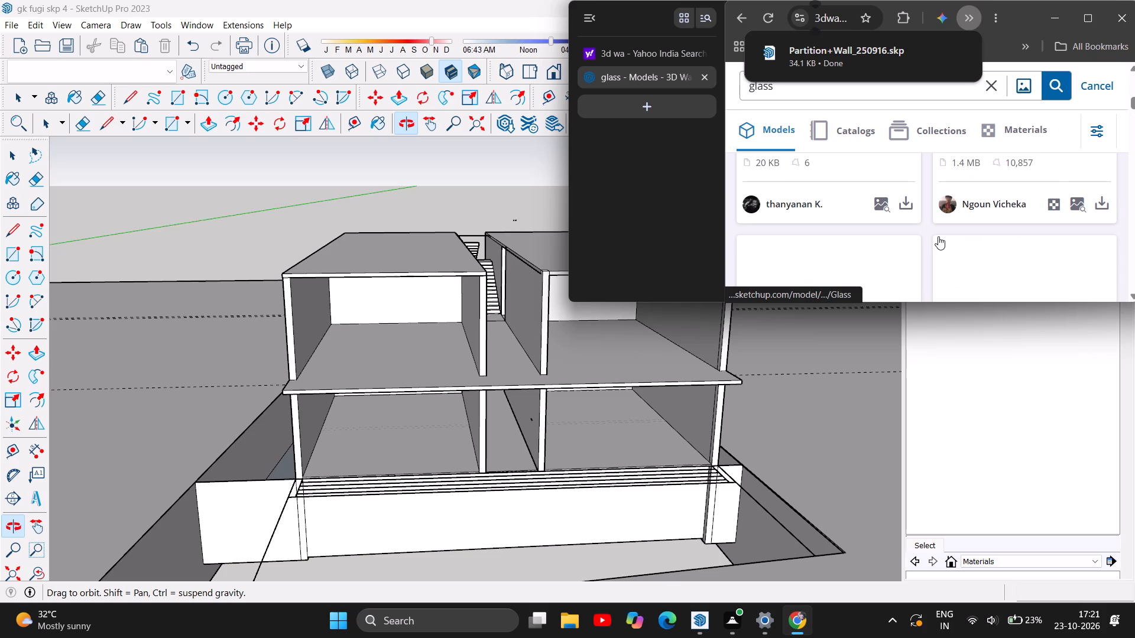
scroll(938, 236, down, 3)
scroll(938, 236, up, 6)
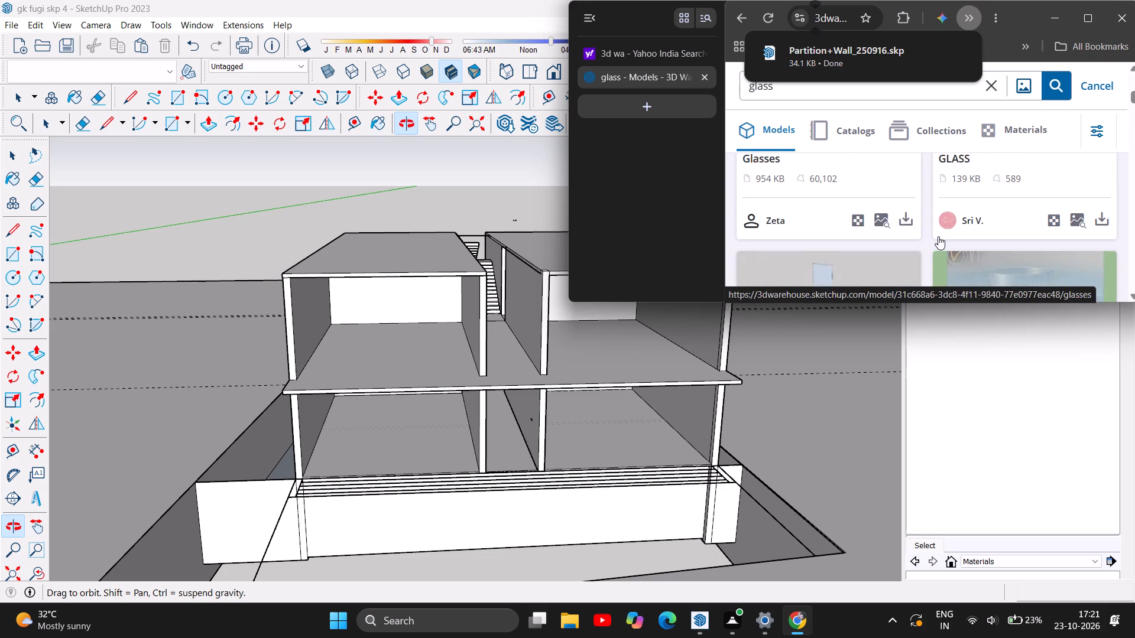
scroll(938, 236, down, 2)
scroll(938, 236, up, 1)
scroll(938, 236, down, 2)
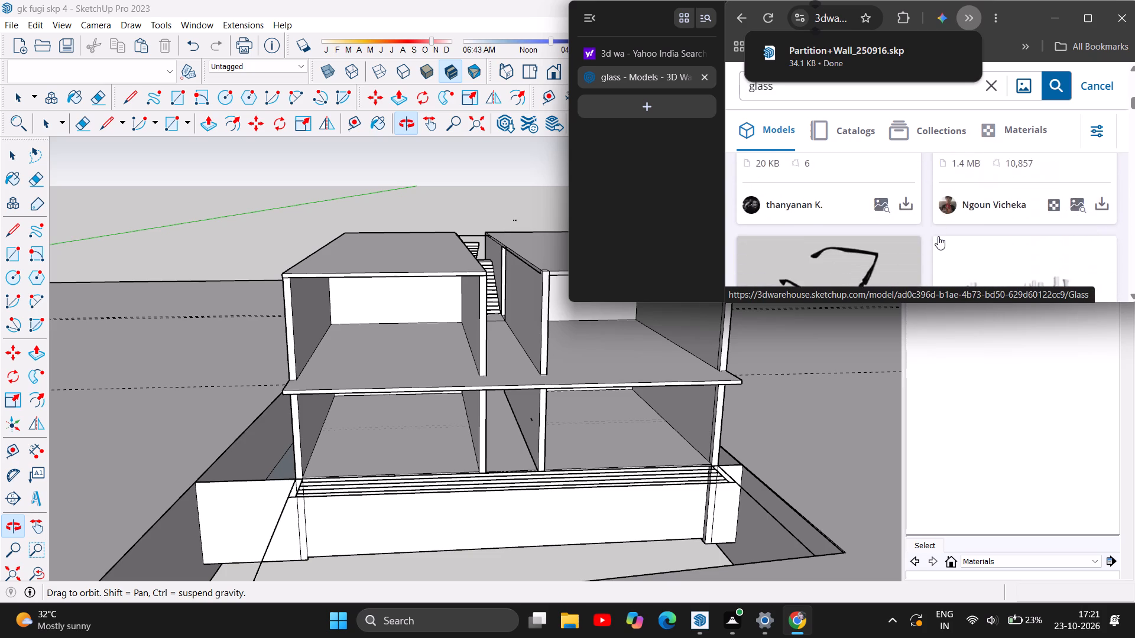
scroll(938, 236, down, 3)
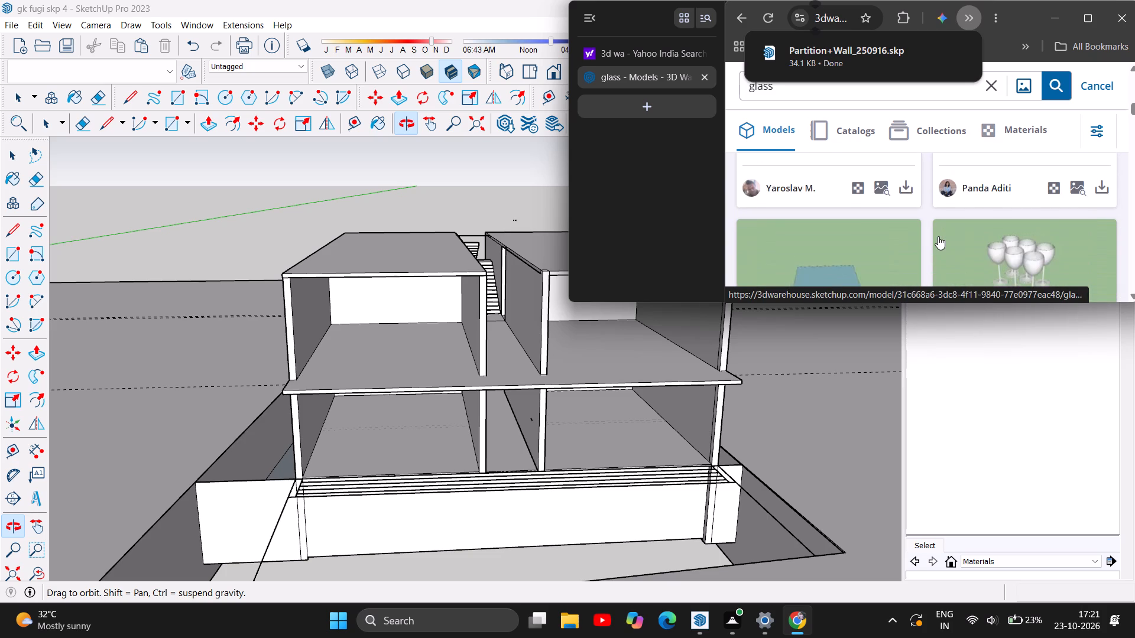
scroll(938, 236, down, 4)
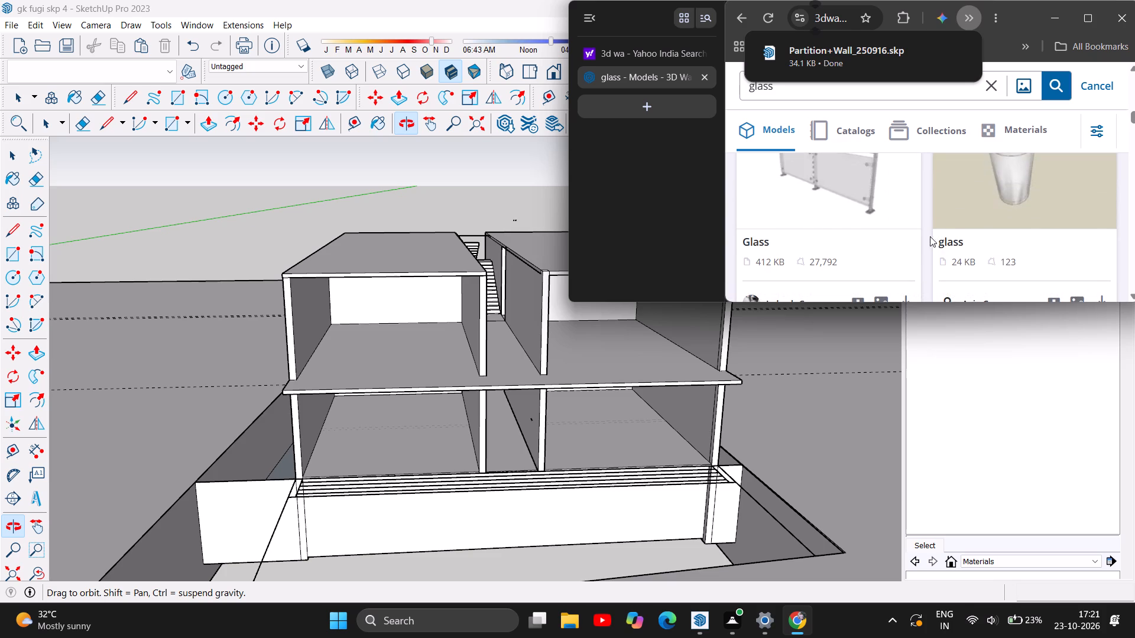
scroll(833, 213, up, 1)
scroll(852, 198, down, 1)
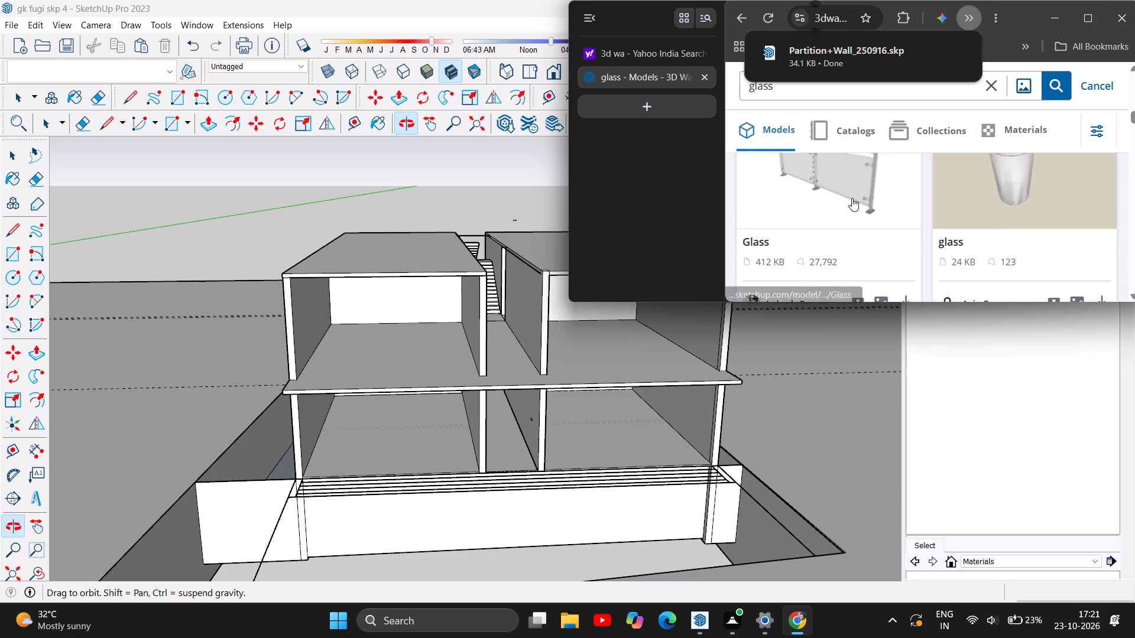
scroll(868, 187, down, 4)
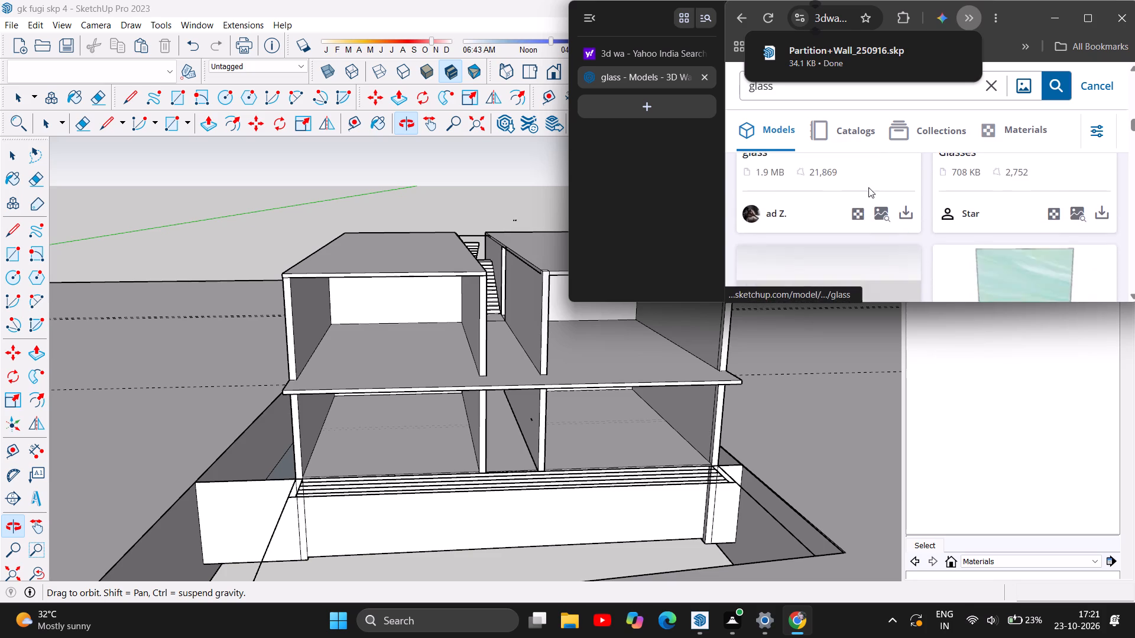
Download the green-tinted glass pane model named "glasse" as a SketchUp file.
scroll(868, 187, down, 2)
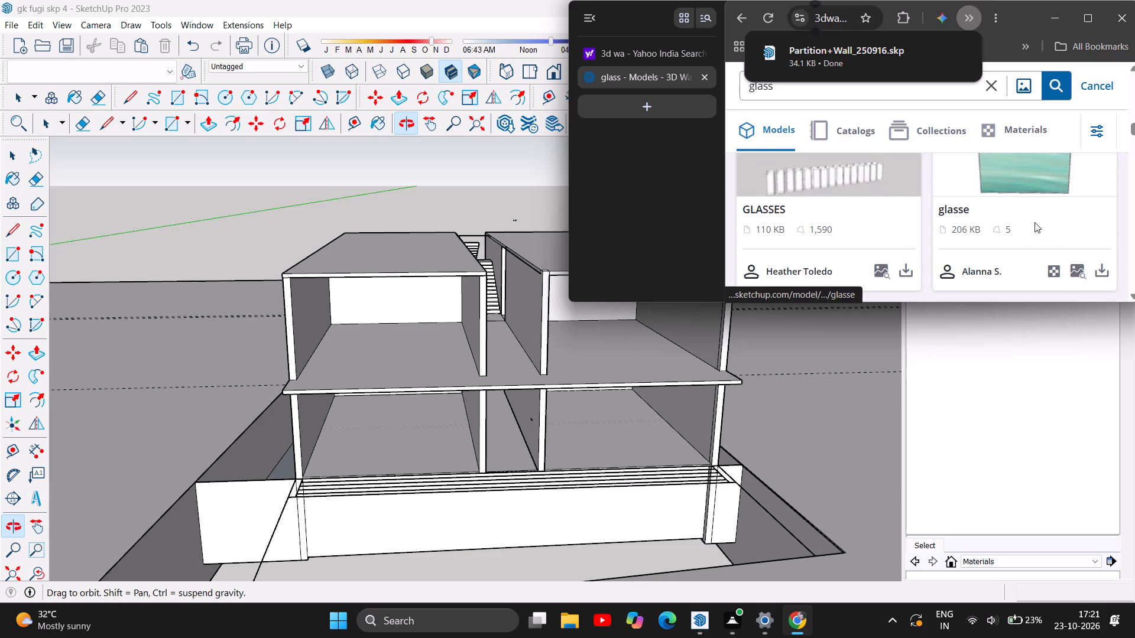
click(1099, 268)
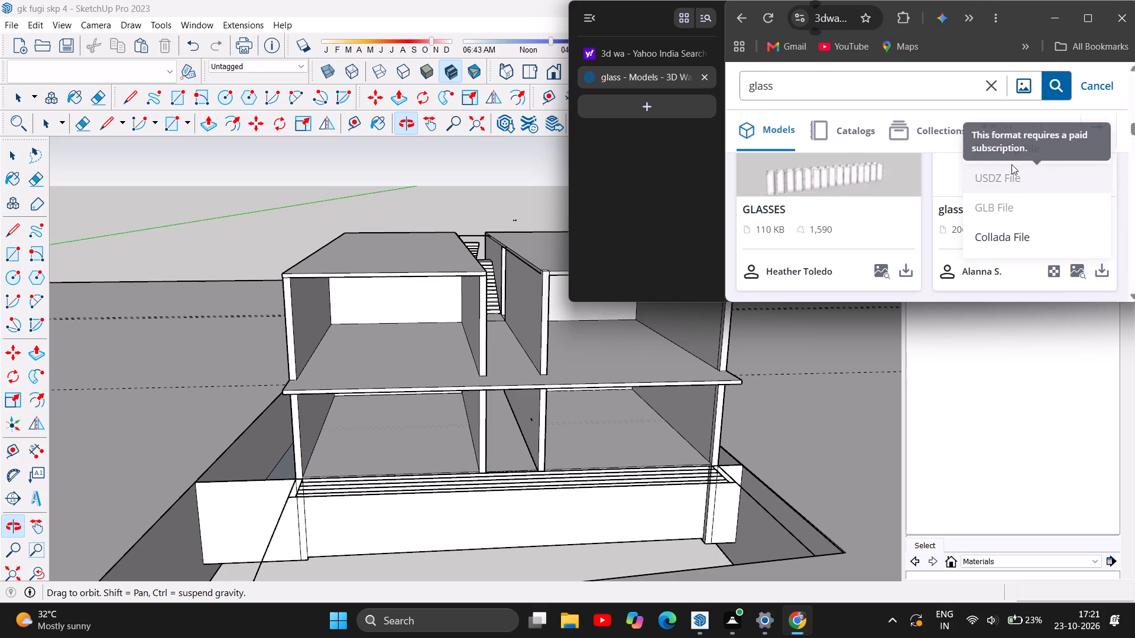
click(1012, 150)
Examine the remaining glass model results for other usable panels, windows or railings.
scroll(988, 236, down, 2)
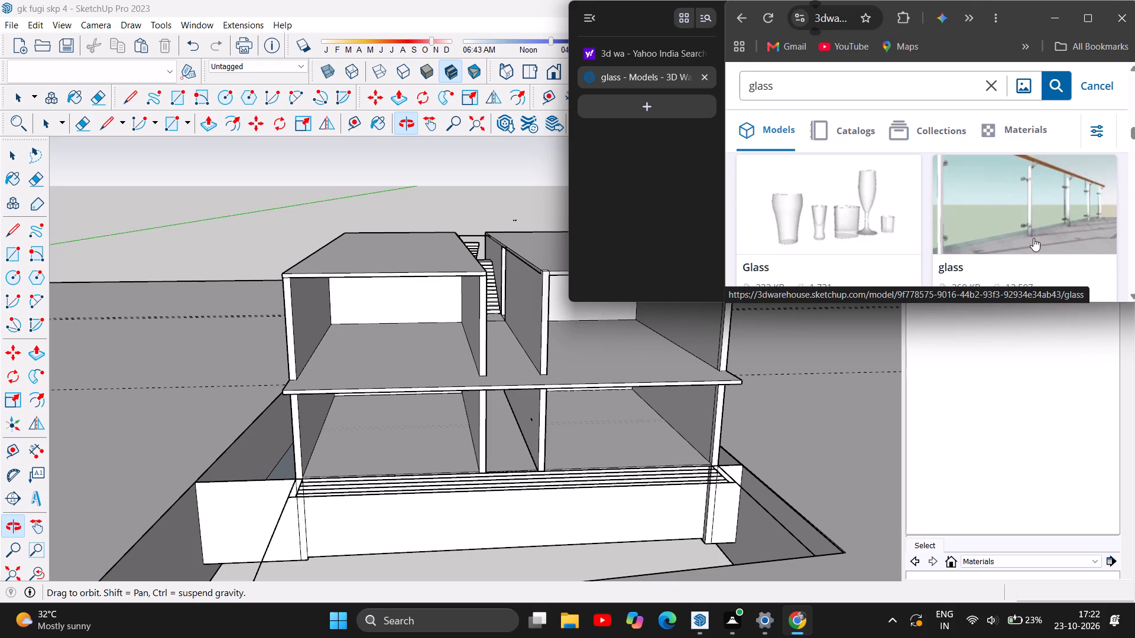
scroll(1033, 238, down, 3)
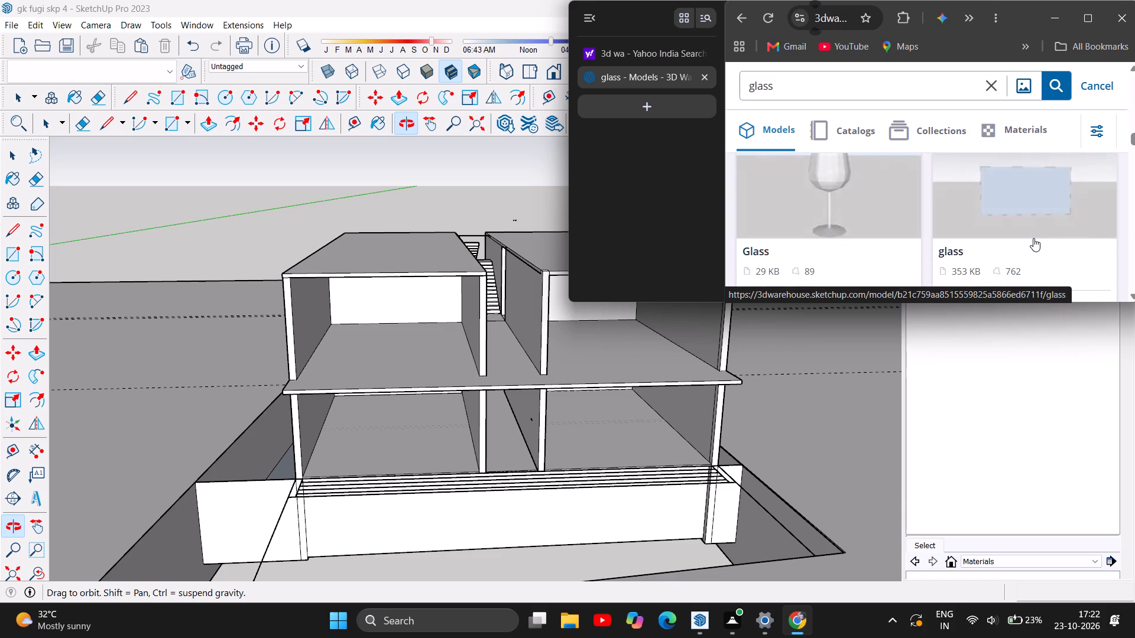
scroll(1033, 238, down, 3)
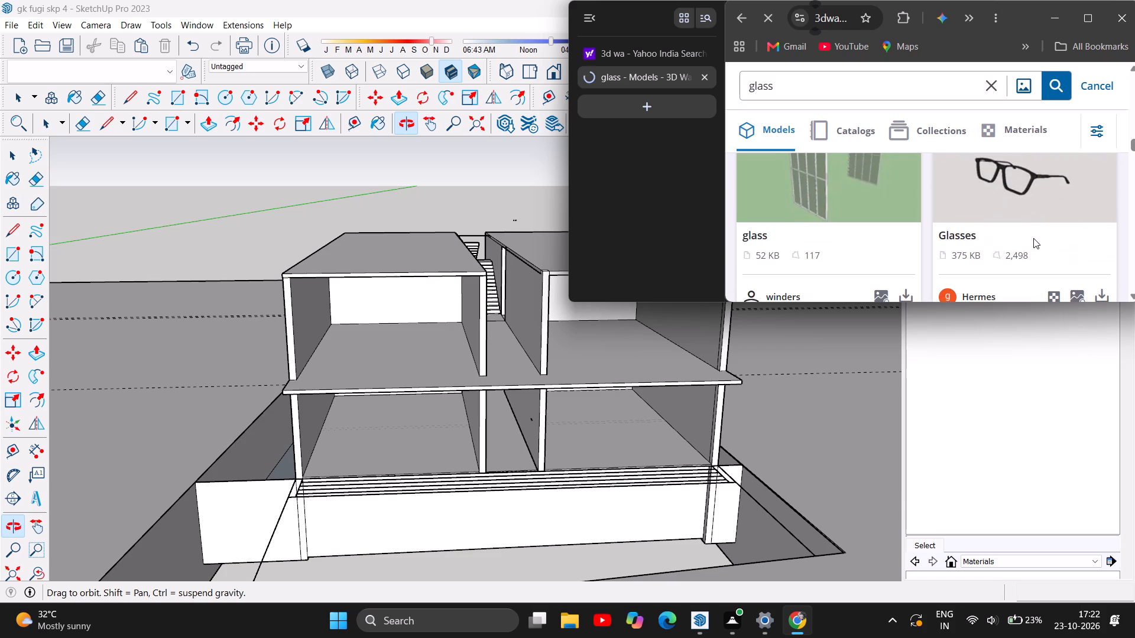
scroll(1033, 238, down, 2)
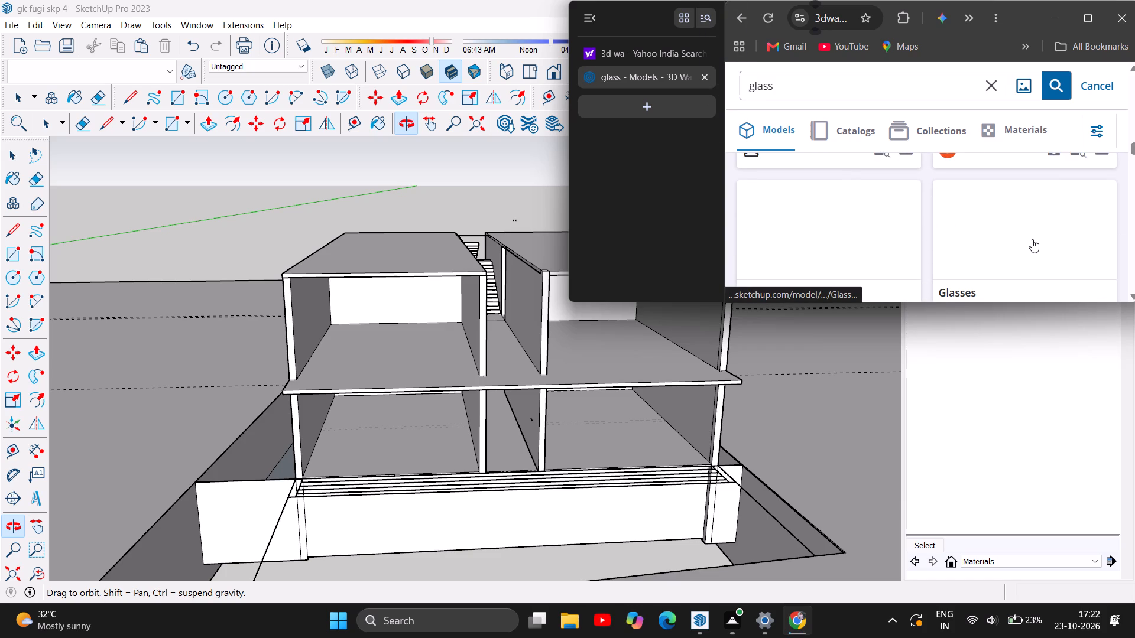
scroll(1032, 239, down, 2)
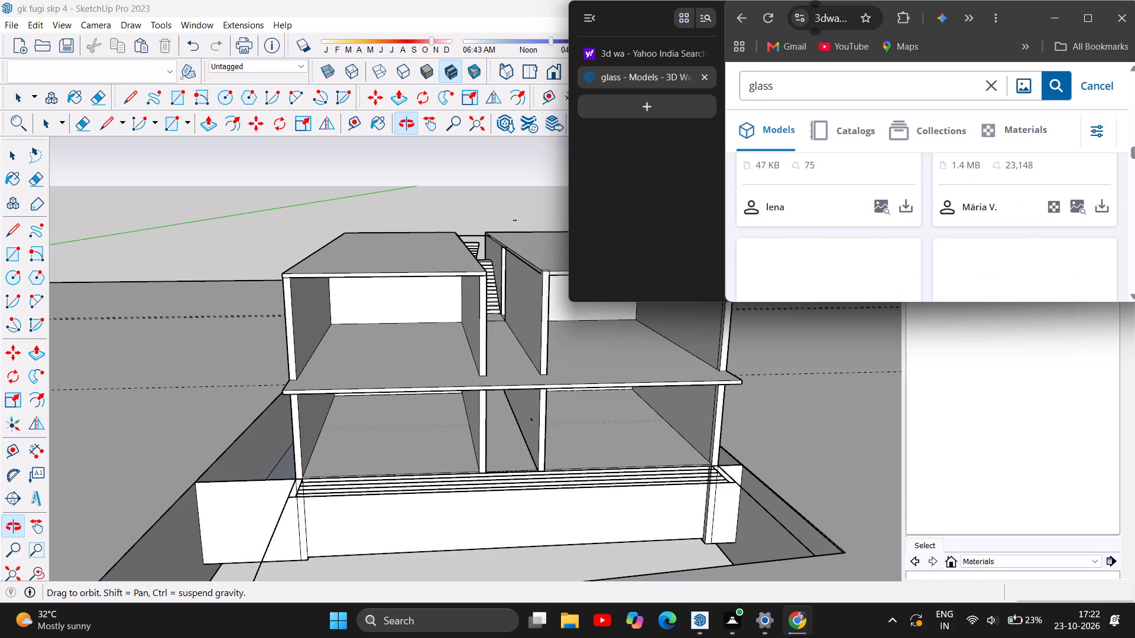
scroll(1032, 239, up, 8)
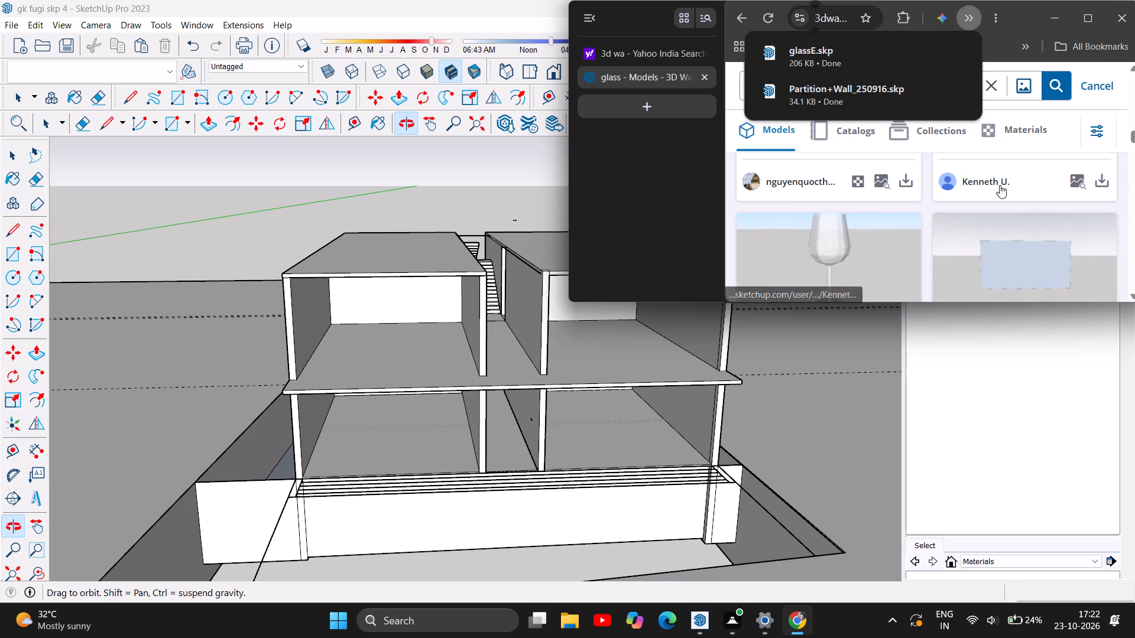
scroll(958, 282, down, 4)
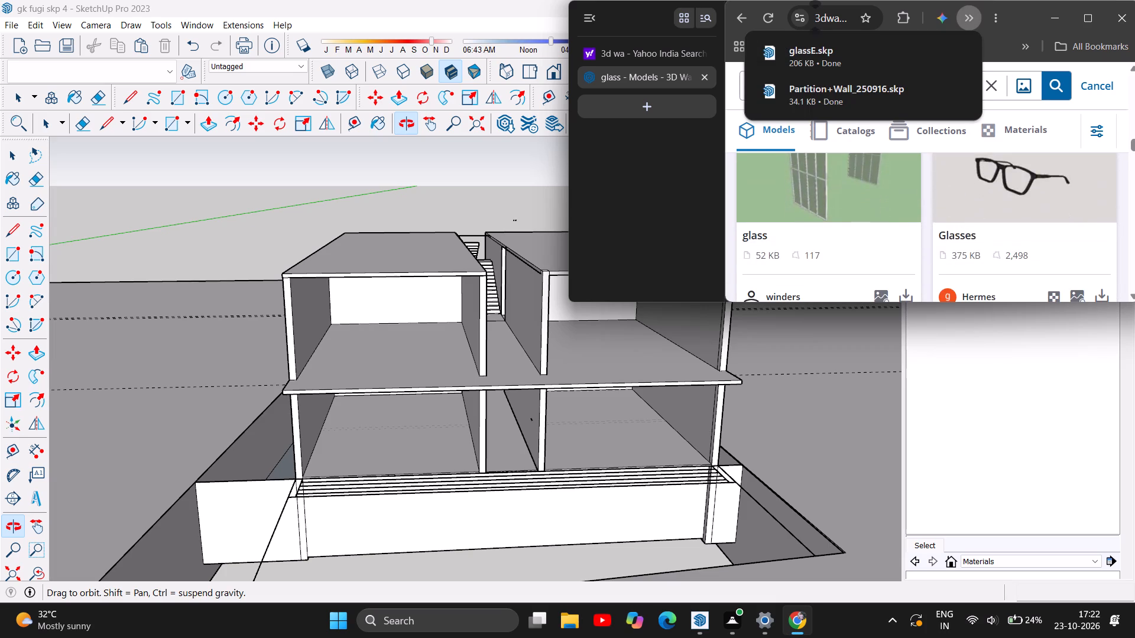
scroll(955, 255, down, 6)
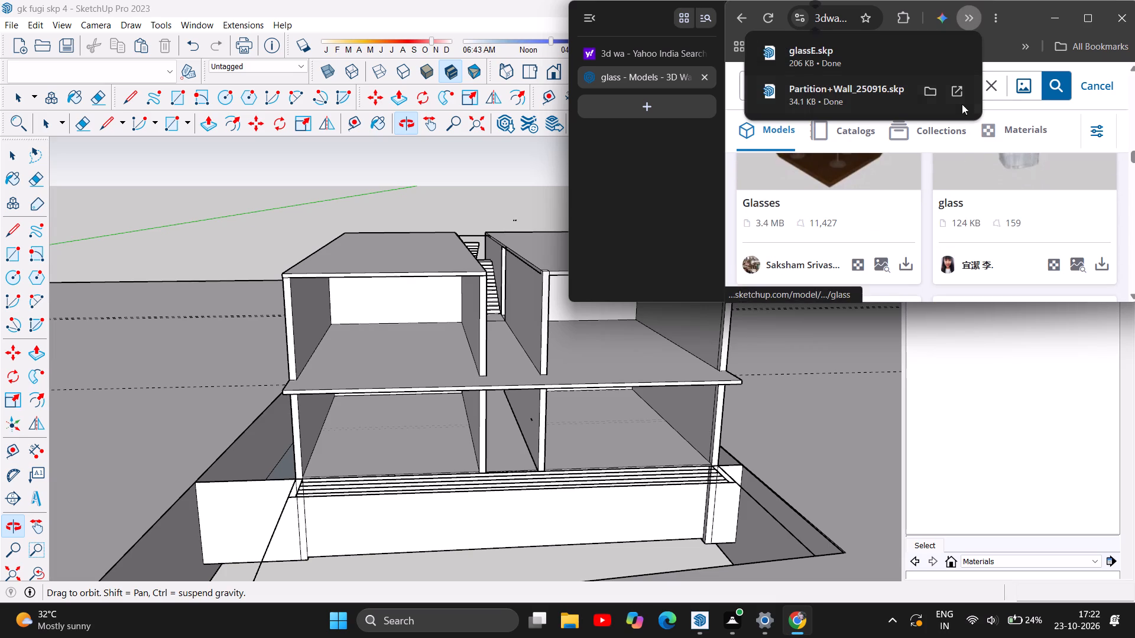
Search the 3D Warehouse models for "shutter" and go to the start of the results.
click(997, 86)
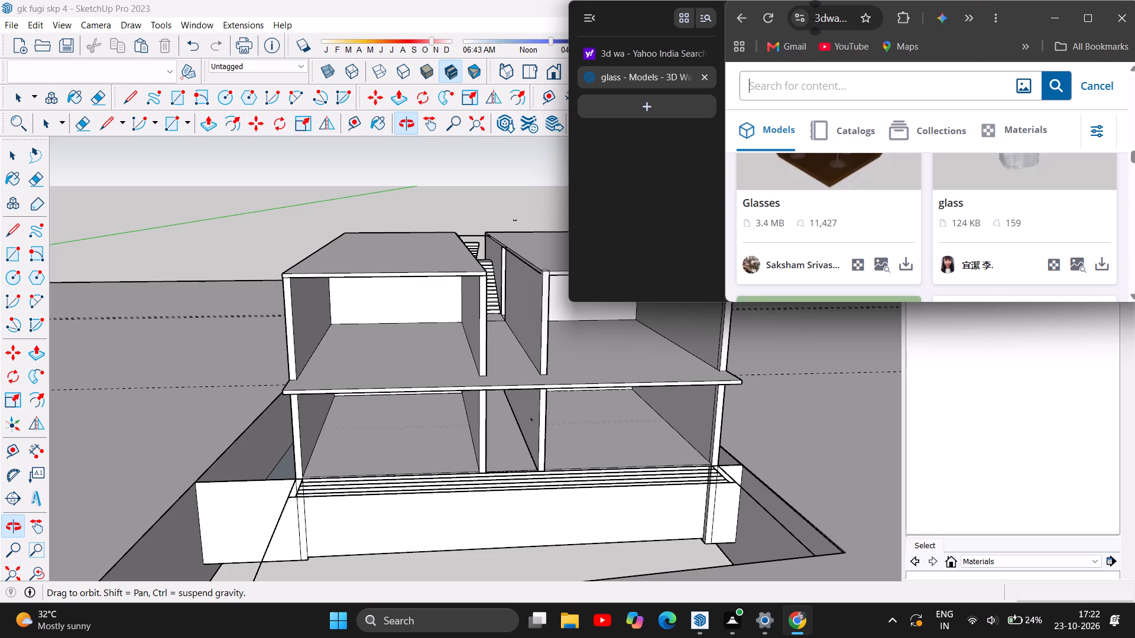
text(shutter)
click(1062, 77)
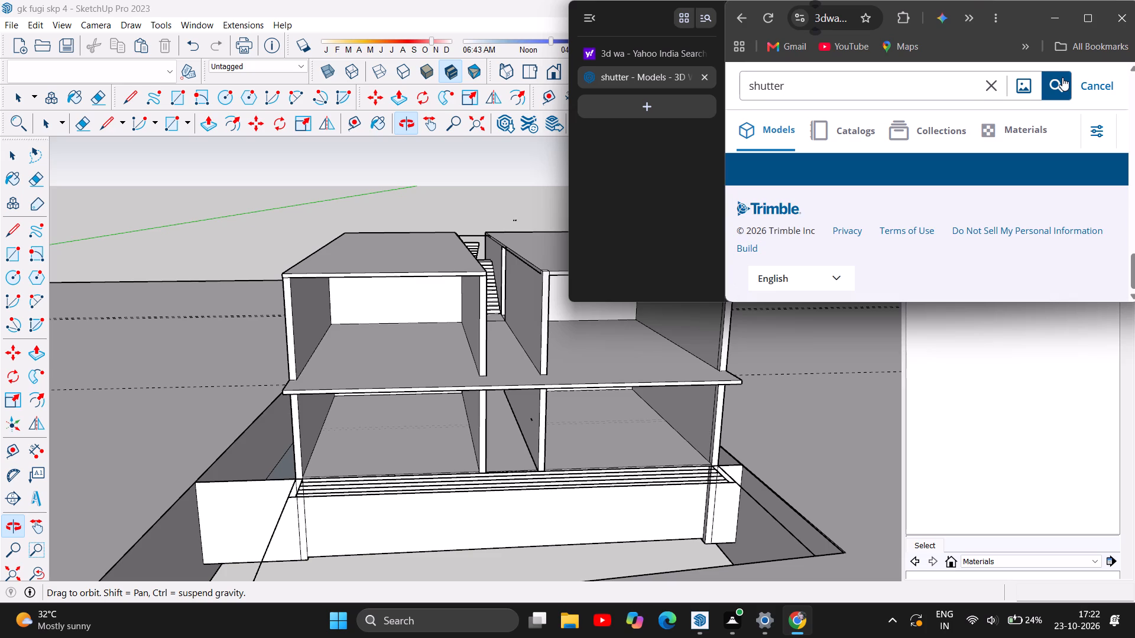
scroll(968, 233, down, 2)
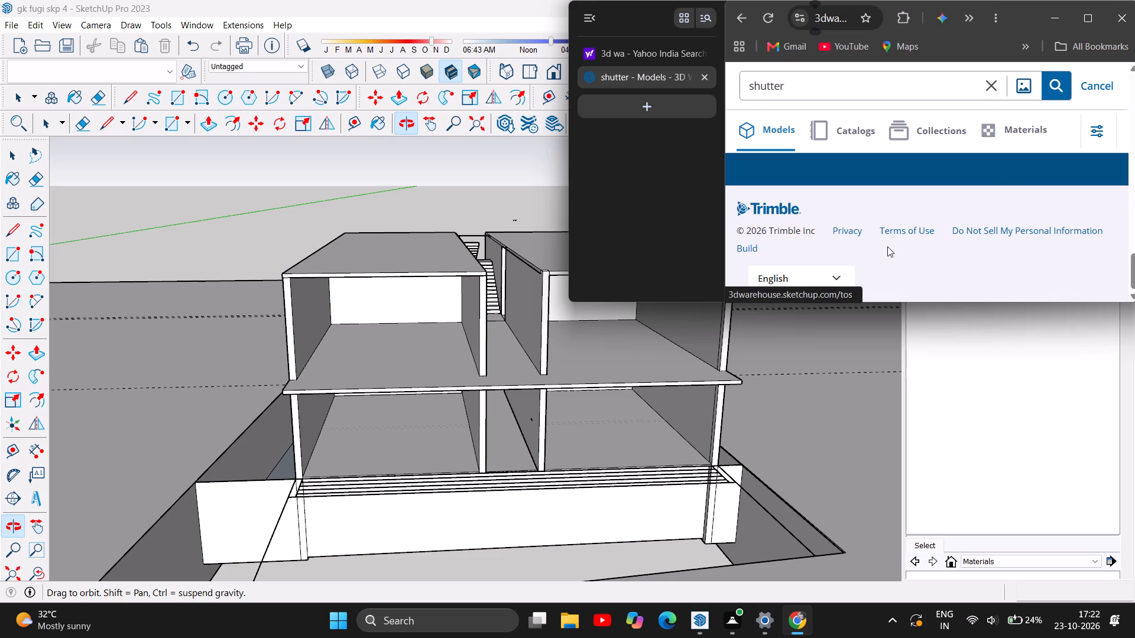
scroll(880, 251, down, 4)
scroll(881, 244, up, 5)
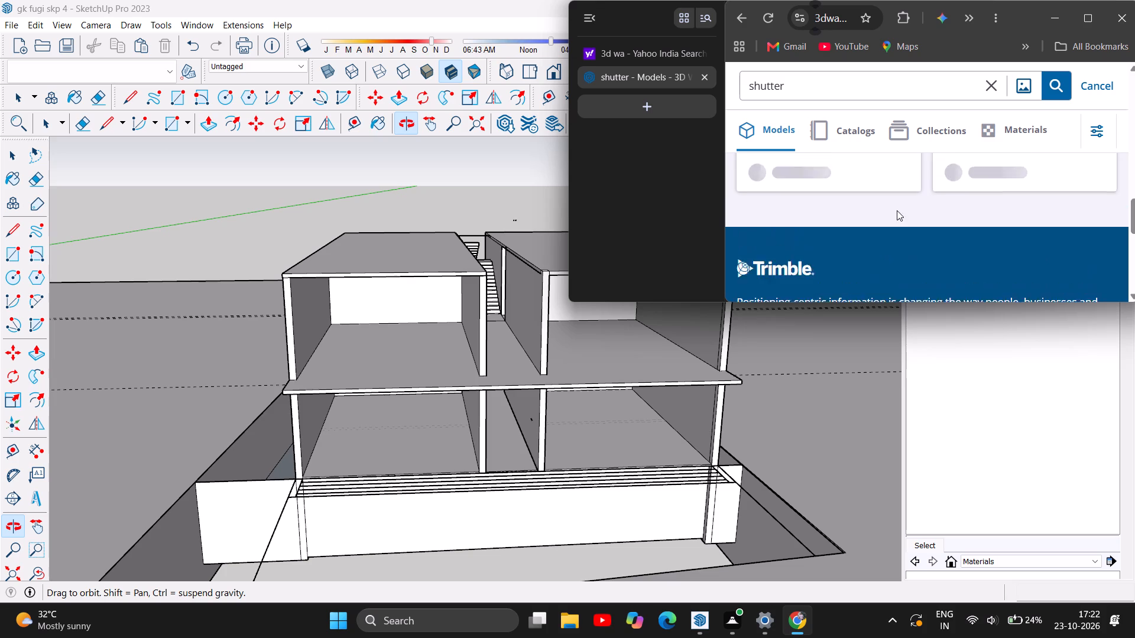
scroll(897, 210, up, 17)
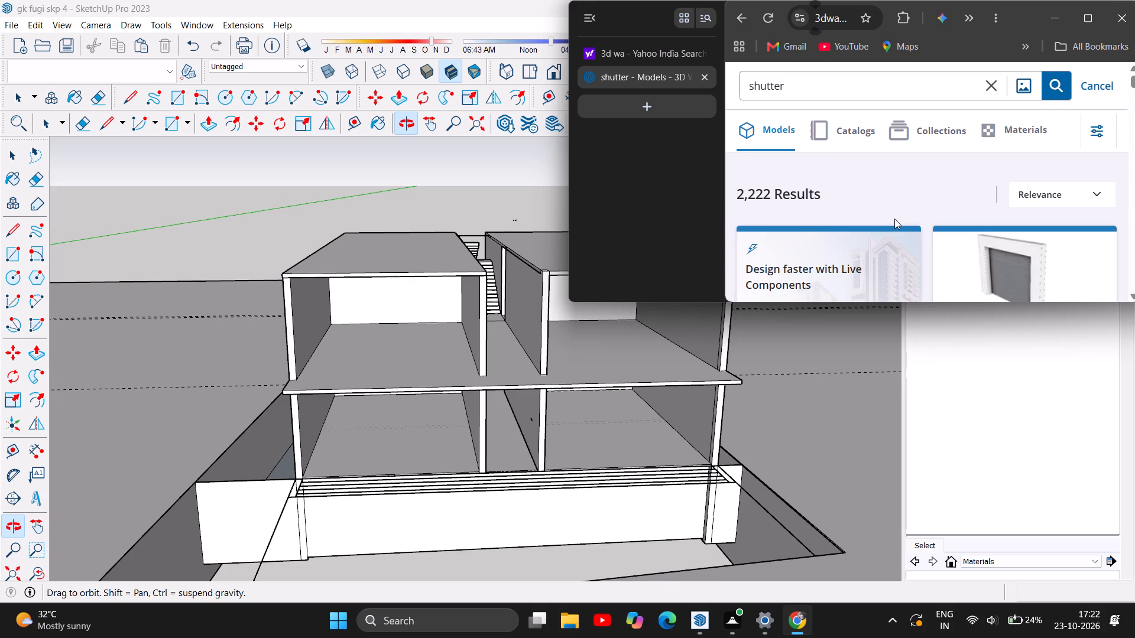
Find the grey three-panel model named "SHUTTER" in the shutter results and download it as a SketchUp file.
scroll(894, 219, down, 3)
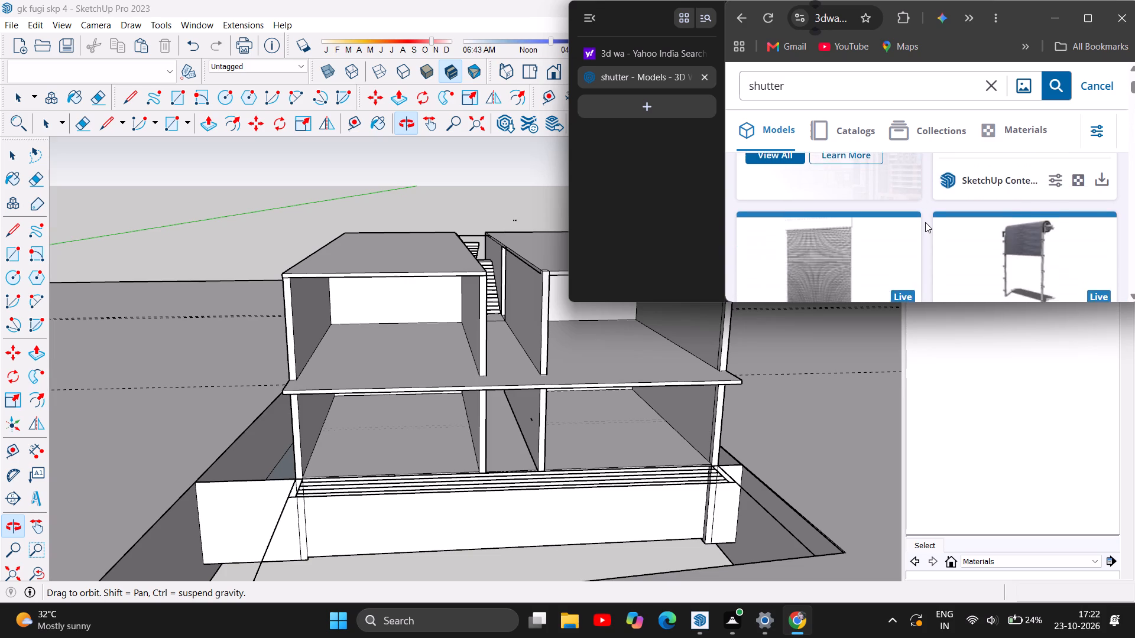
scroll(925, 222, down, 2)
scroll(925, 222, up, 2)
scroll(925, 222, down, 1)
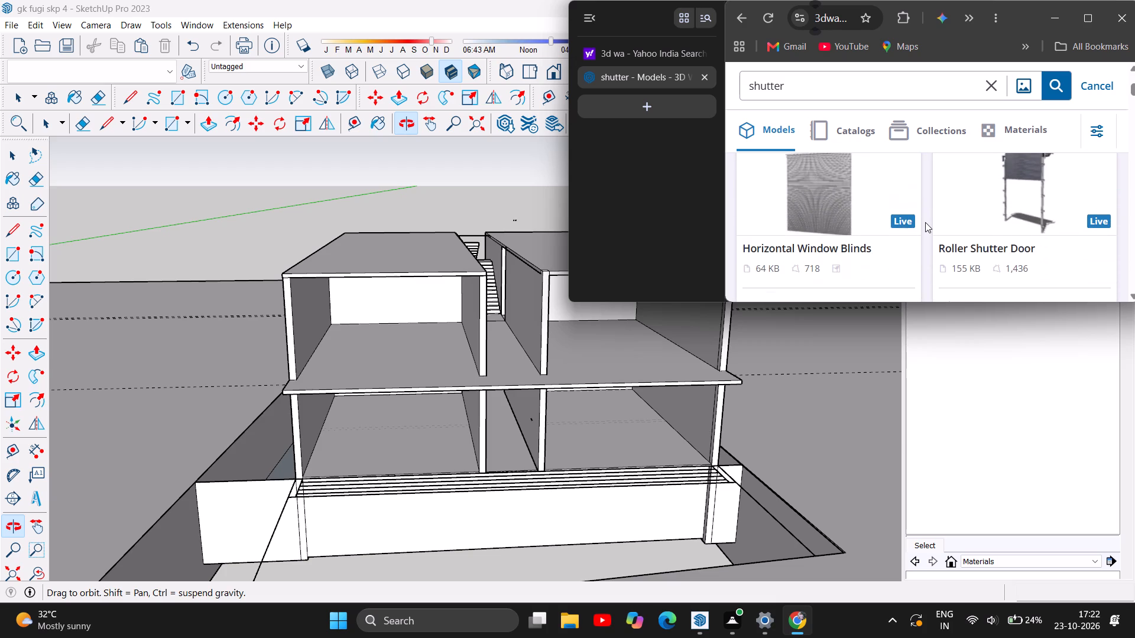
scroll(925, 222, down, 2)
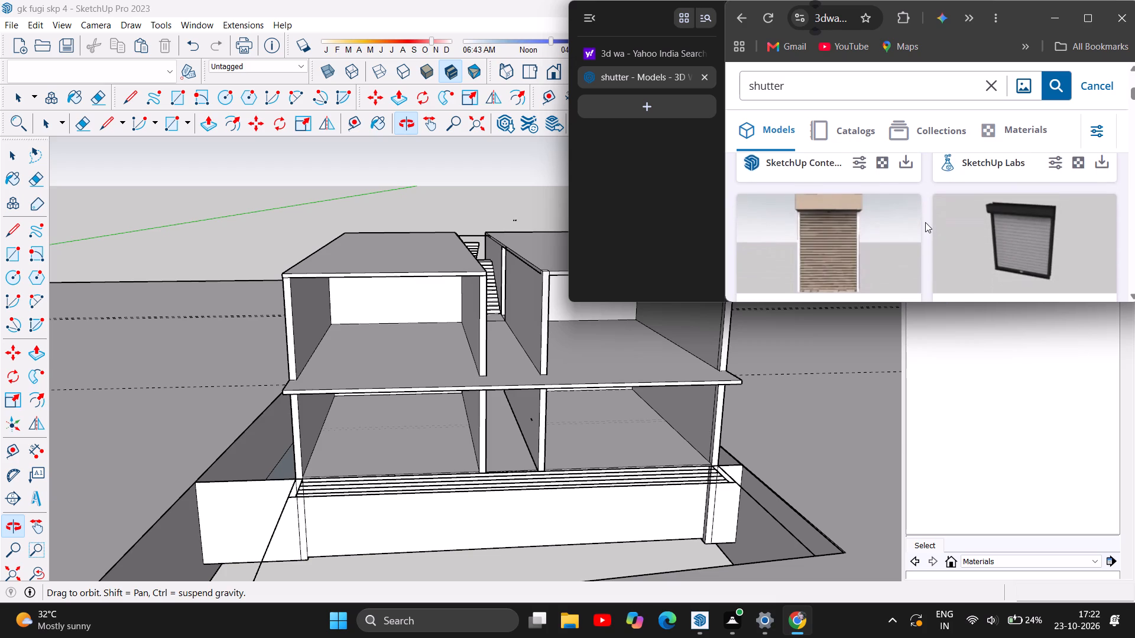
scroll(925, 222, down, 3)
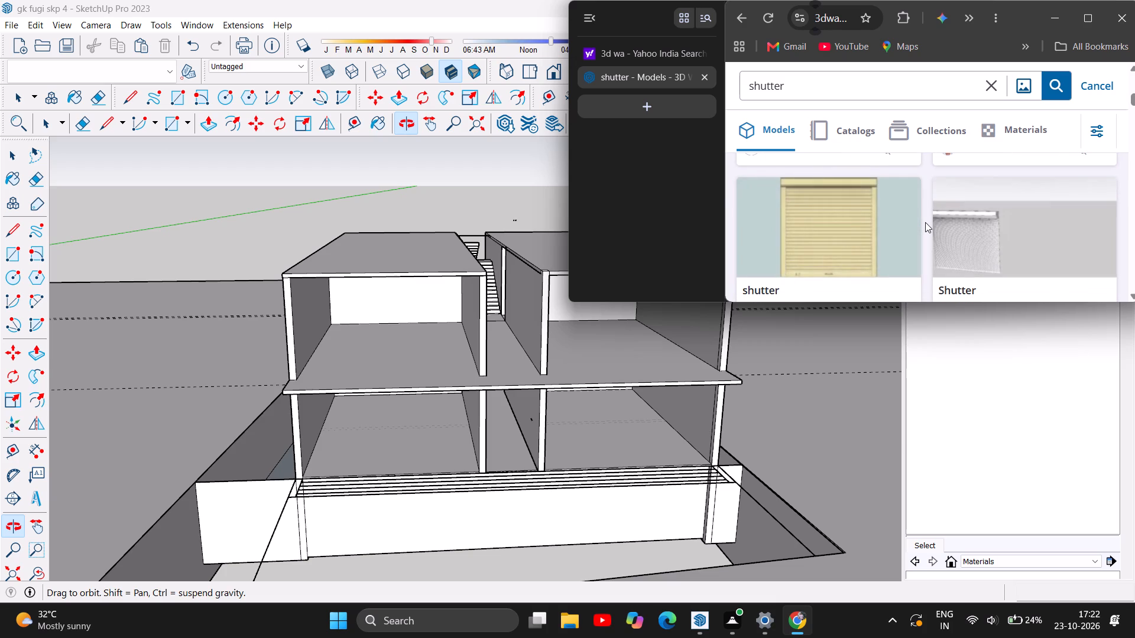
scroll(925, 222, down, 2)
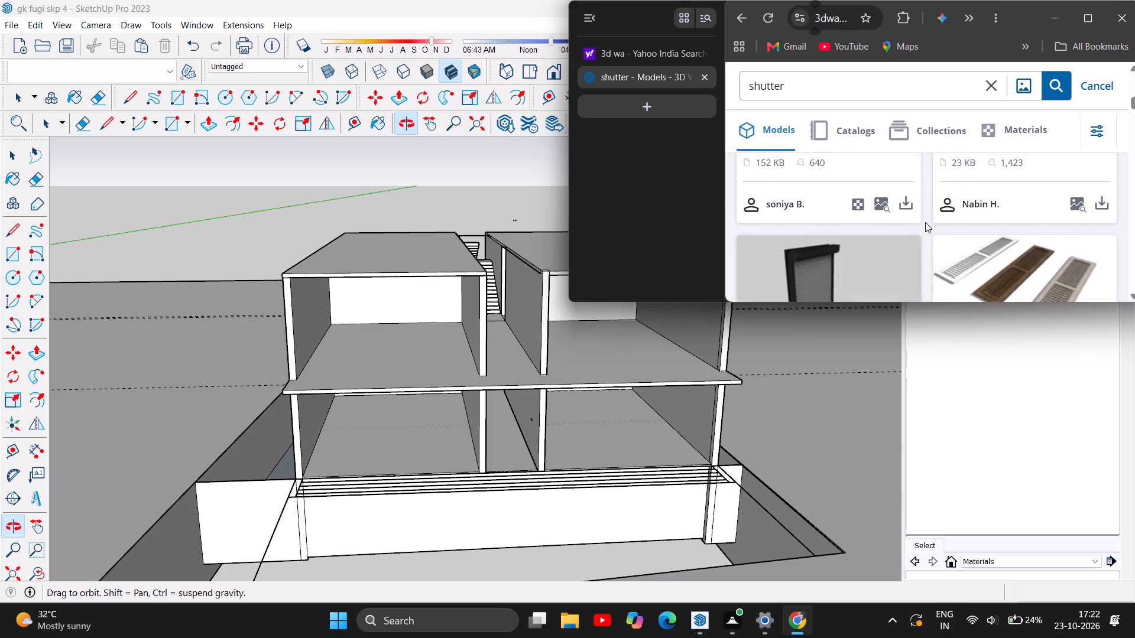
scroll(925, 222, down, 3)
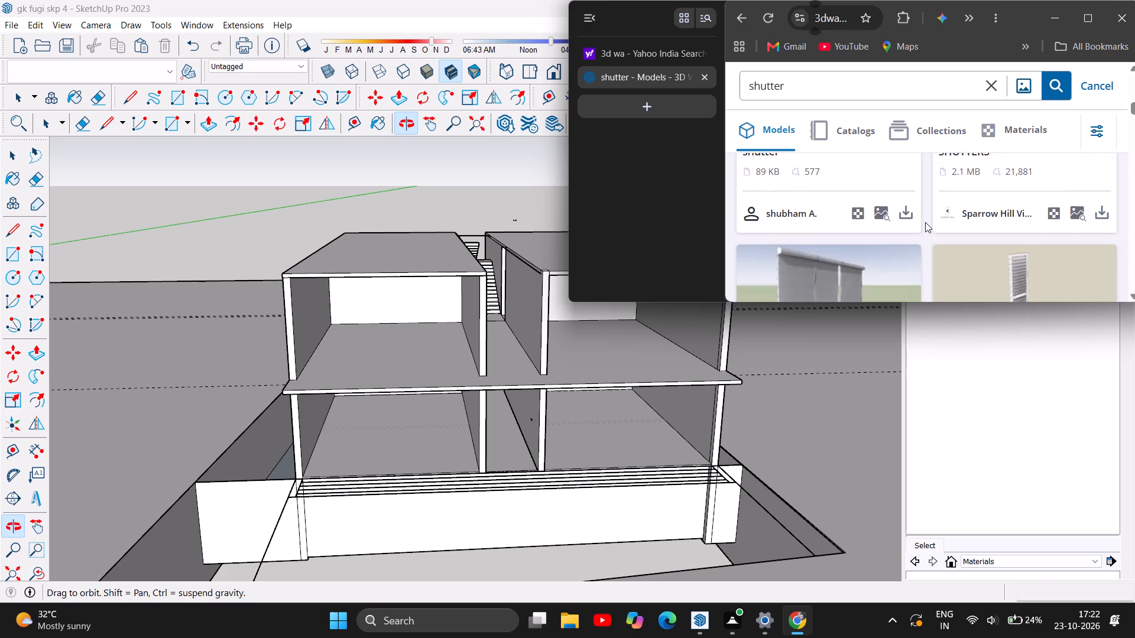
scroll(925, 222, down, 1)
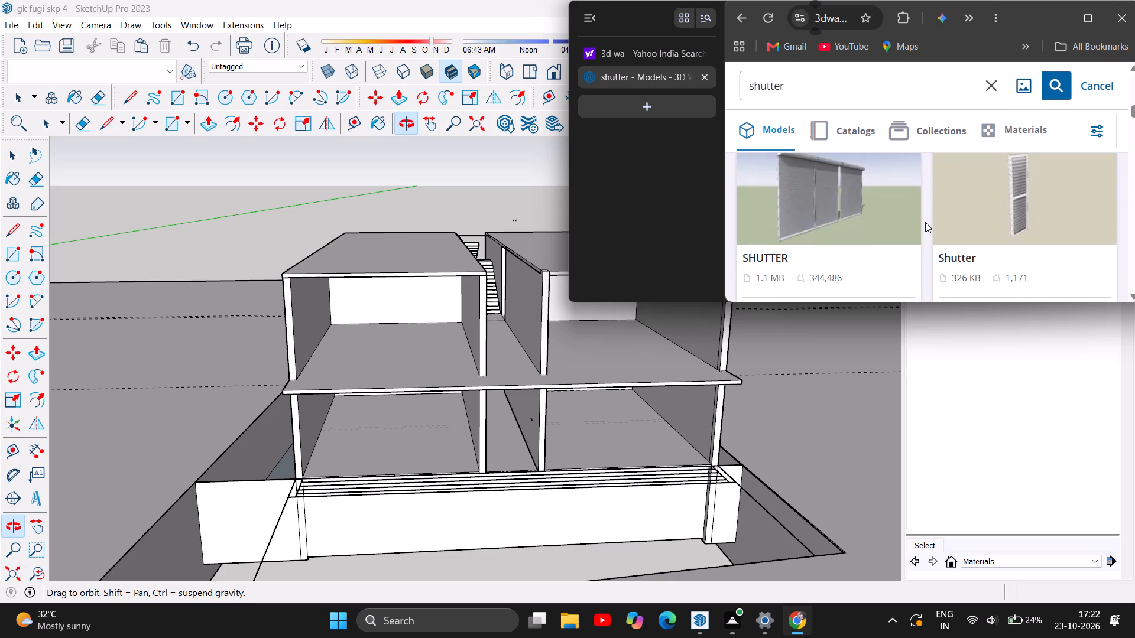
scroll(861, 210, down, 1)
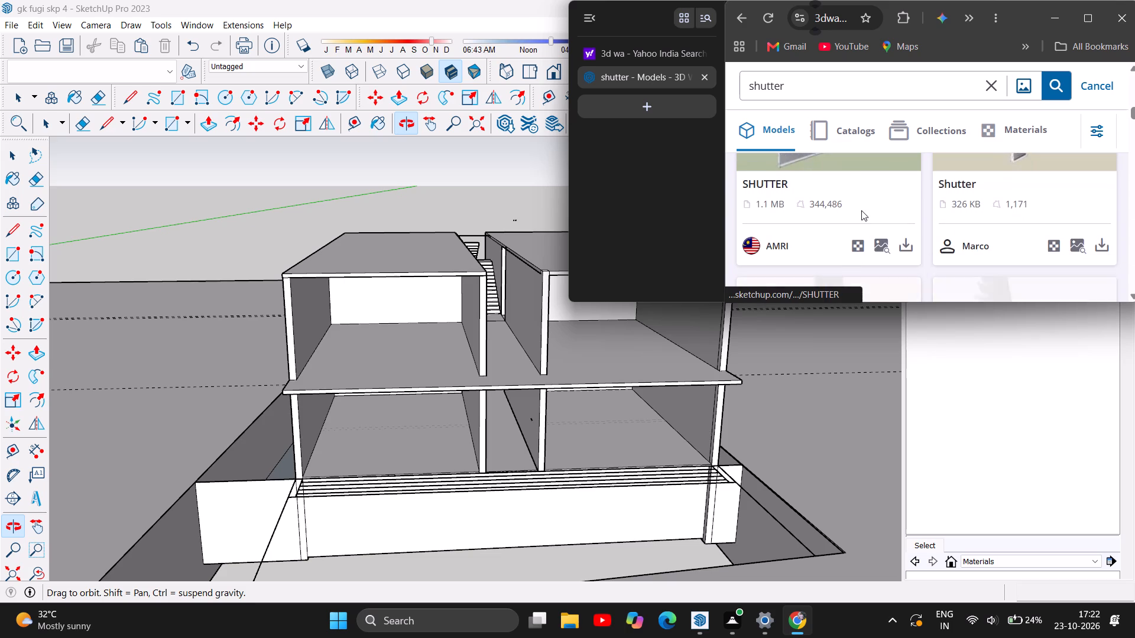
click(904, 239)
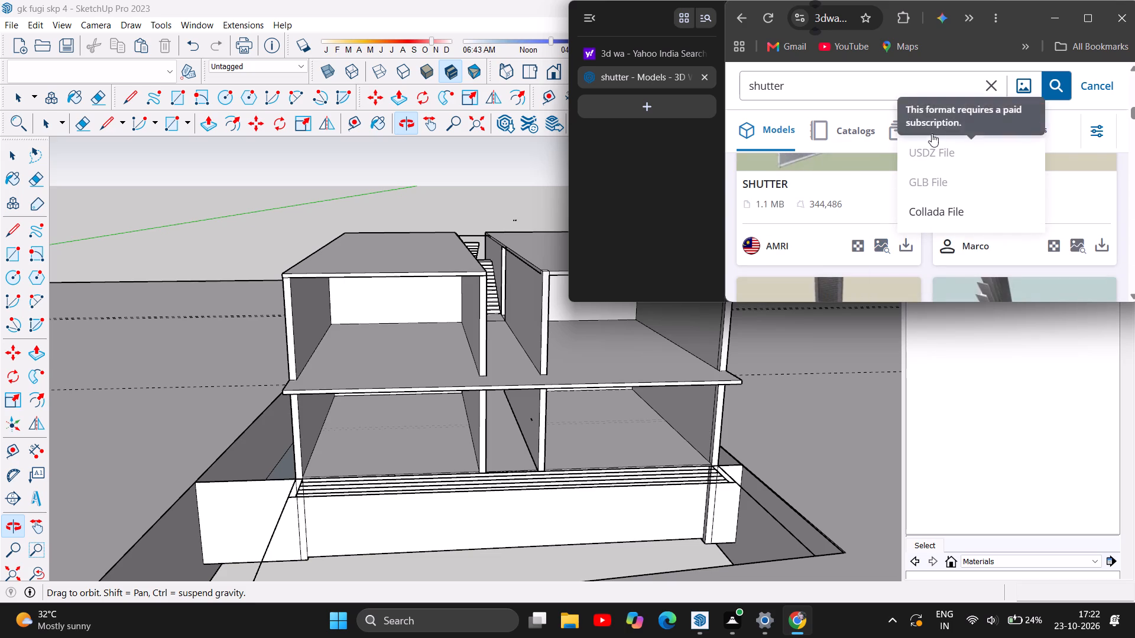
click(936, 120)
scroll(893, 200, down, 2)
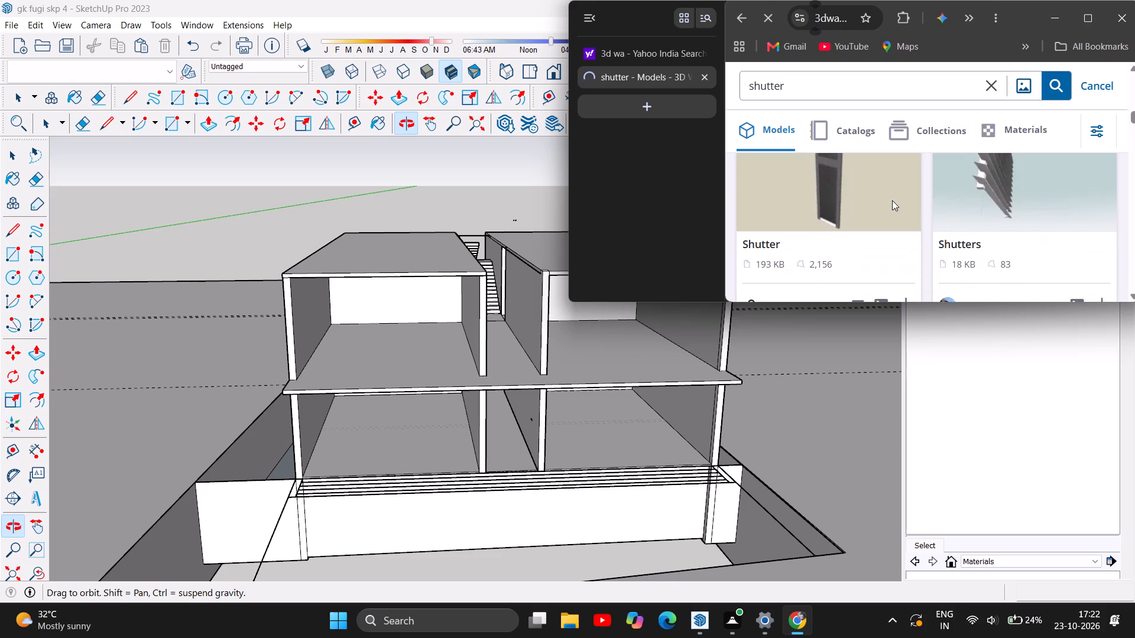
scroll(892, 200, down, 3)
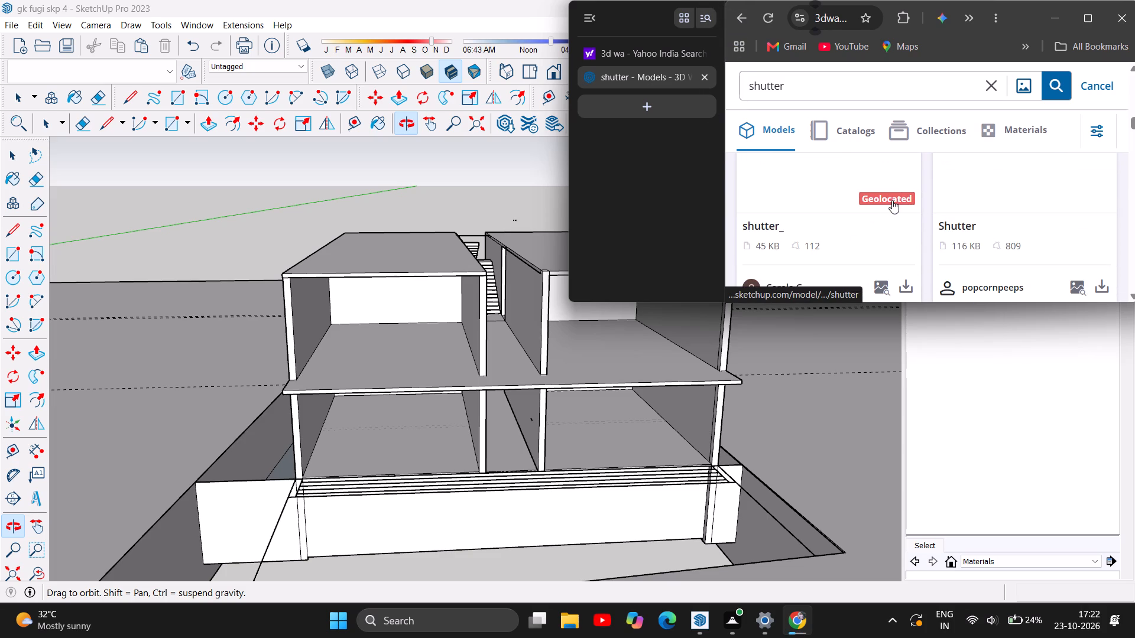
Replace the shutter query with a model search for "glass for shops".
click(874, 91)
double_click(997, 86)
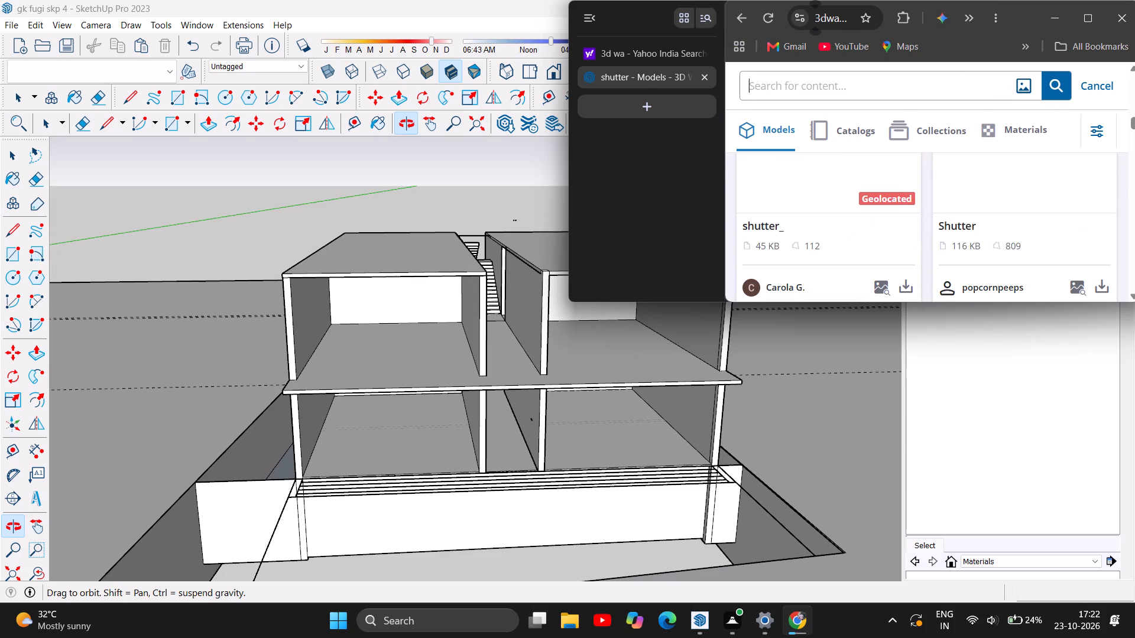
text(gl)
text(ass for shops)
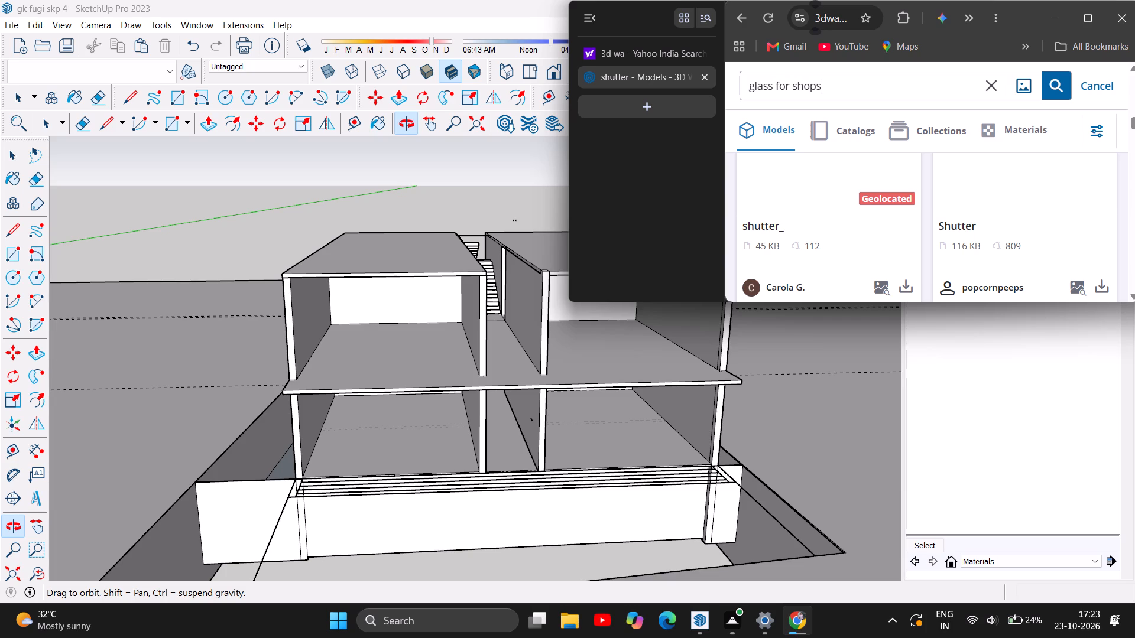
key(Return)
click(1042, 82)
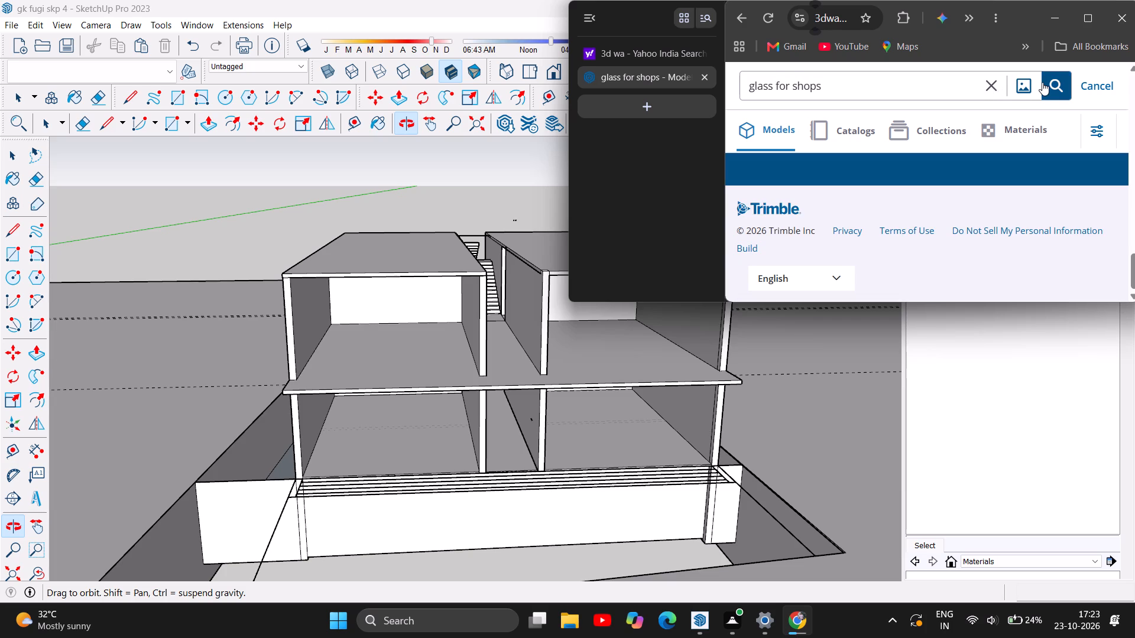
double_click(1053, 80)
scroll(969, 167, down, 4)
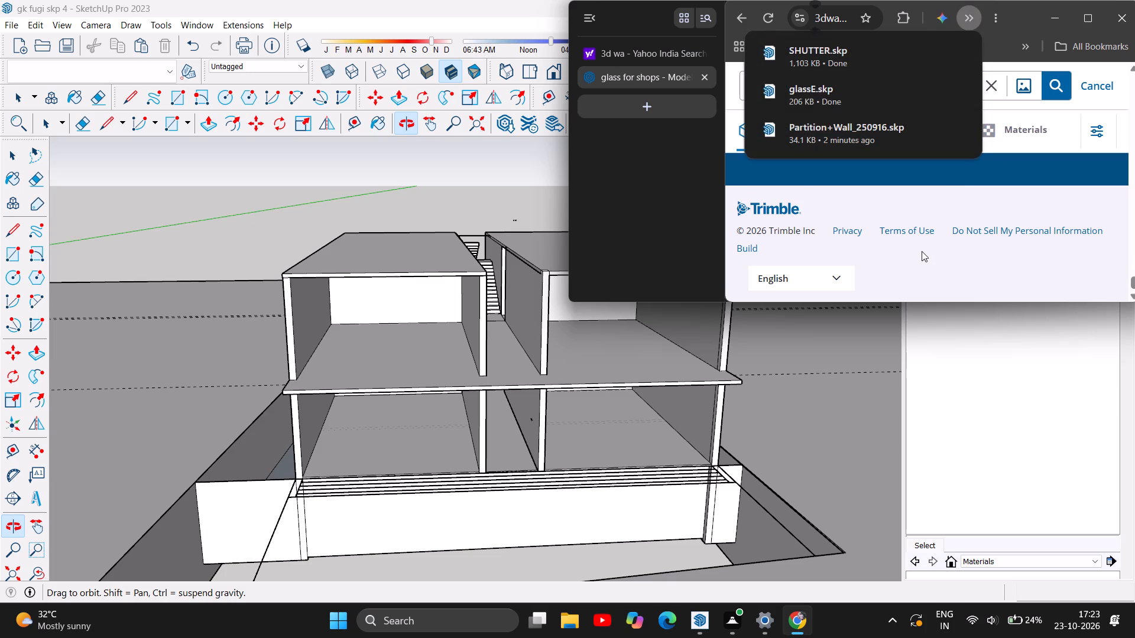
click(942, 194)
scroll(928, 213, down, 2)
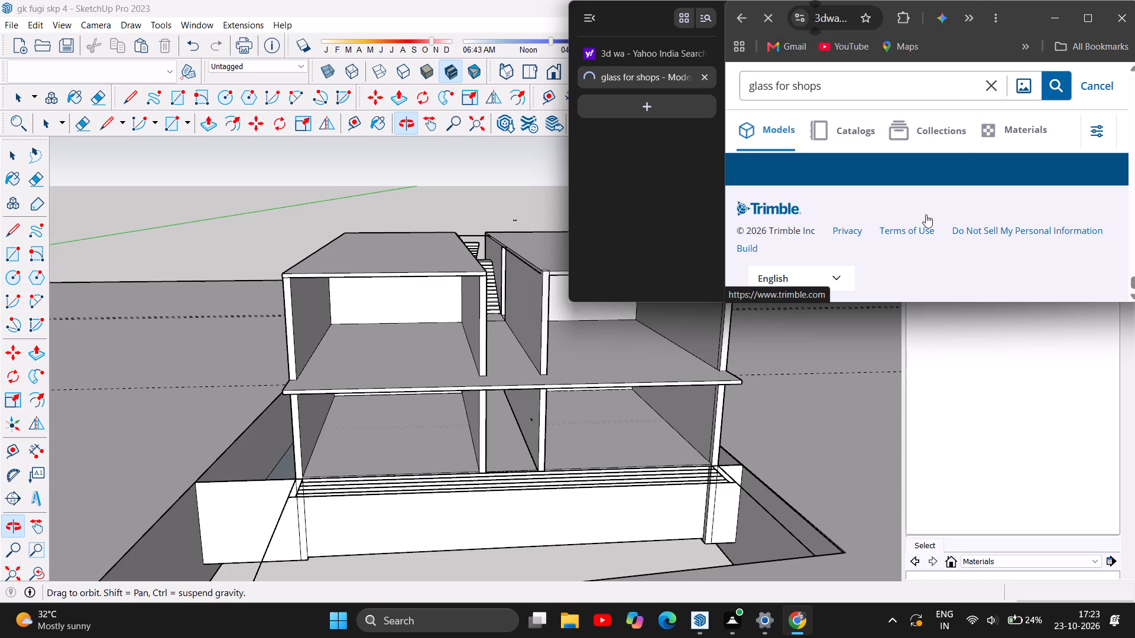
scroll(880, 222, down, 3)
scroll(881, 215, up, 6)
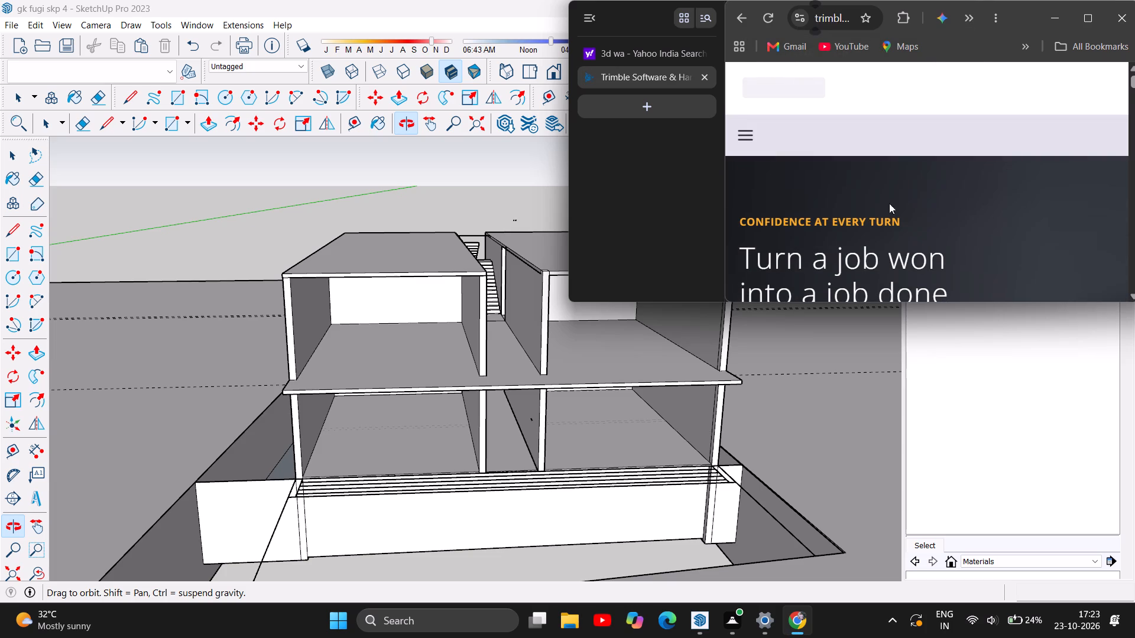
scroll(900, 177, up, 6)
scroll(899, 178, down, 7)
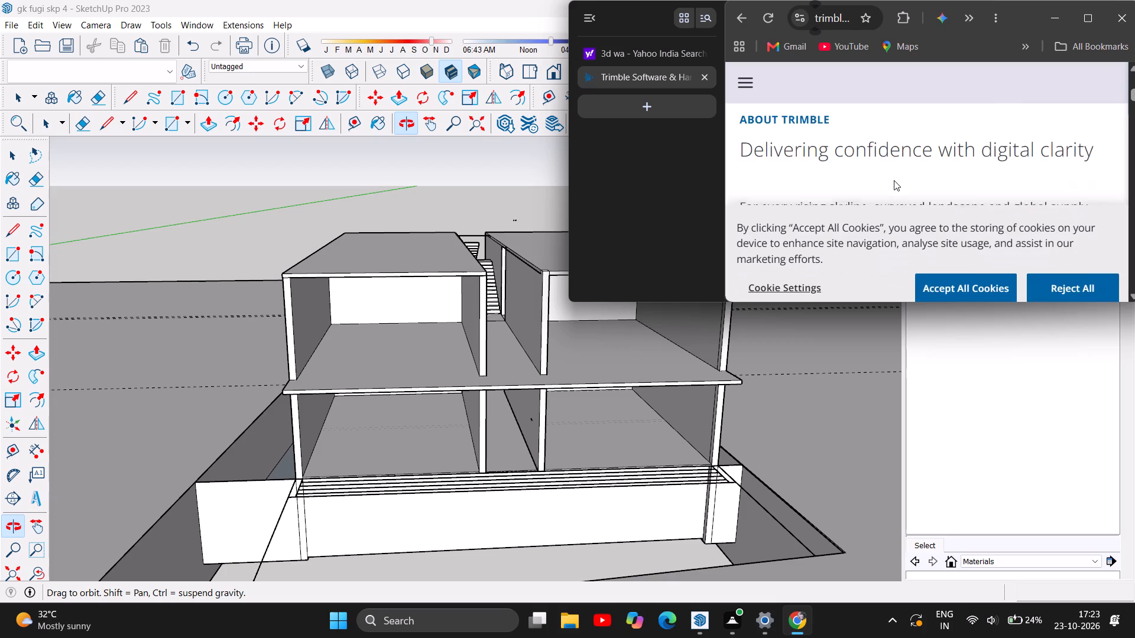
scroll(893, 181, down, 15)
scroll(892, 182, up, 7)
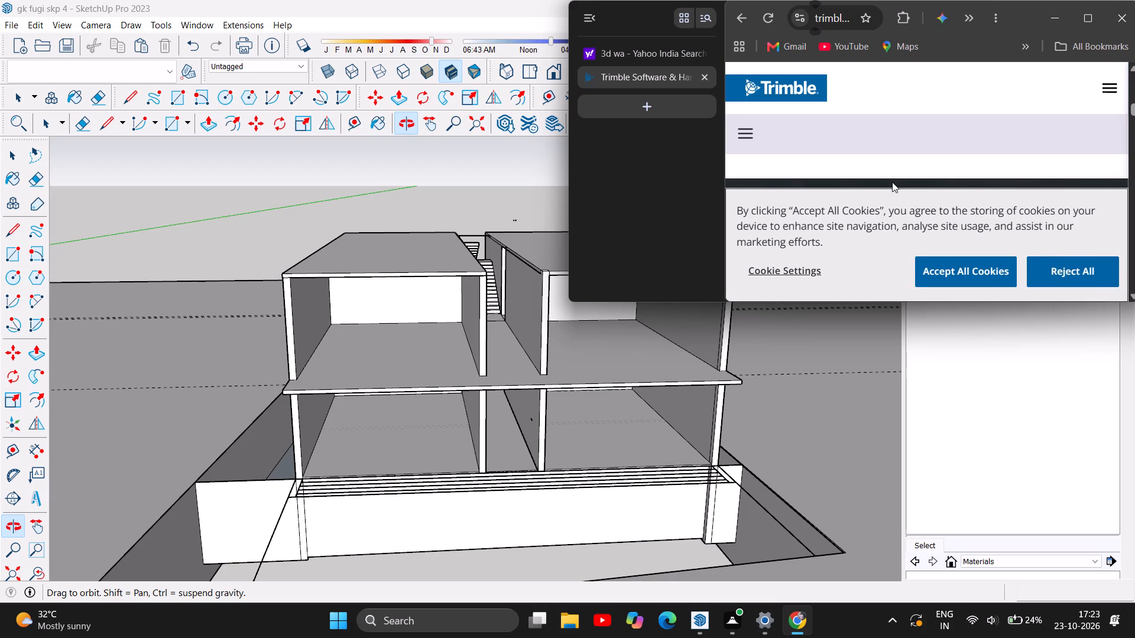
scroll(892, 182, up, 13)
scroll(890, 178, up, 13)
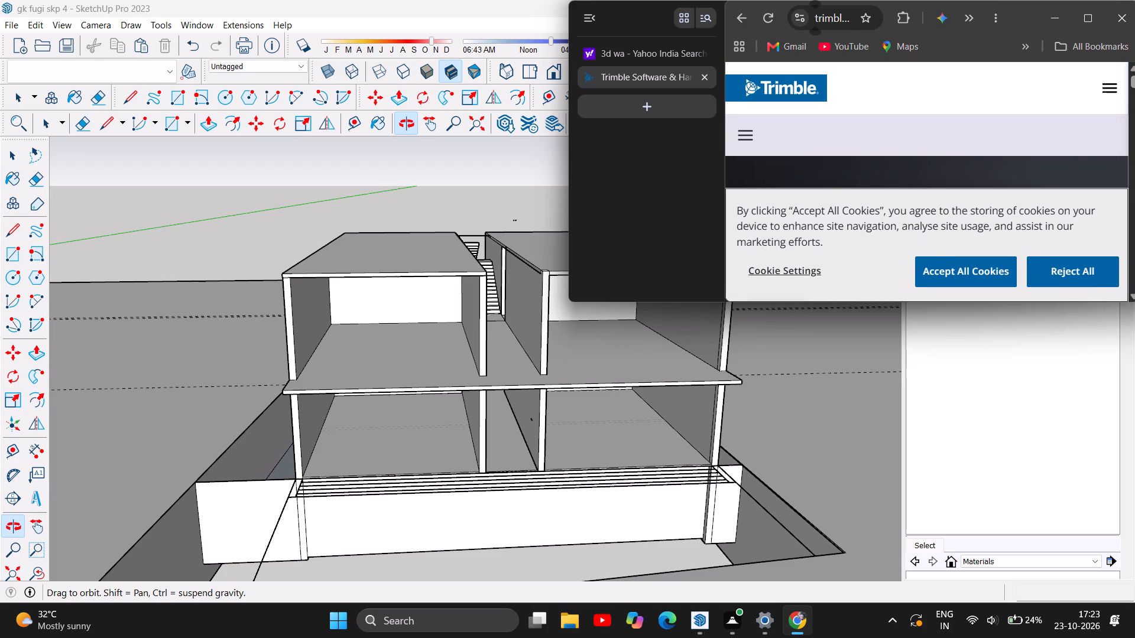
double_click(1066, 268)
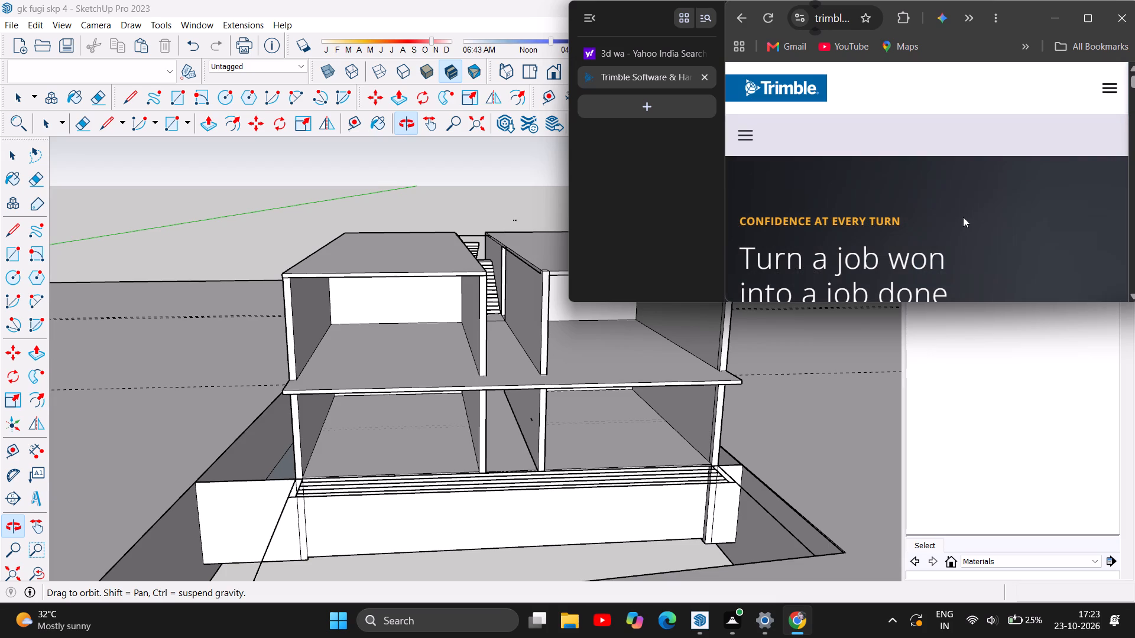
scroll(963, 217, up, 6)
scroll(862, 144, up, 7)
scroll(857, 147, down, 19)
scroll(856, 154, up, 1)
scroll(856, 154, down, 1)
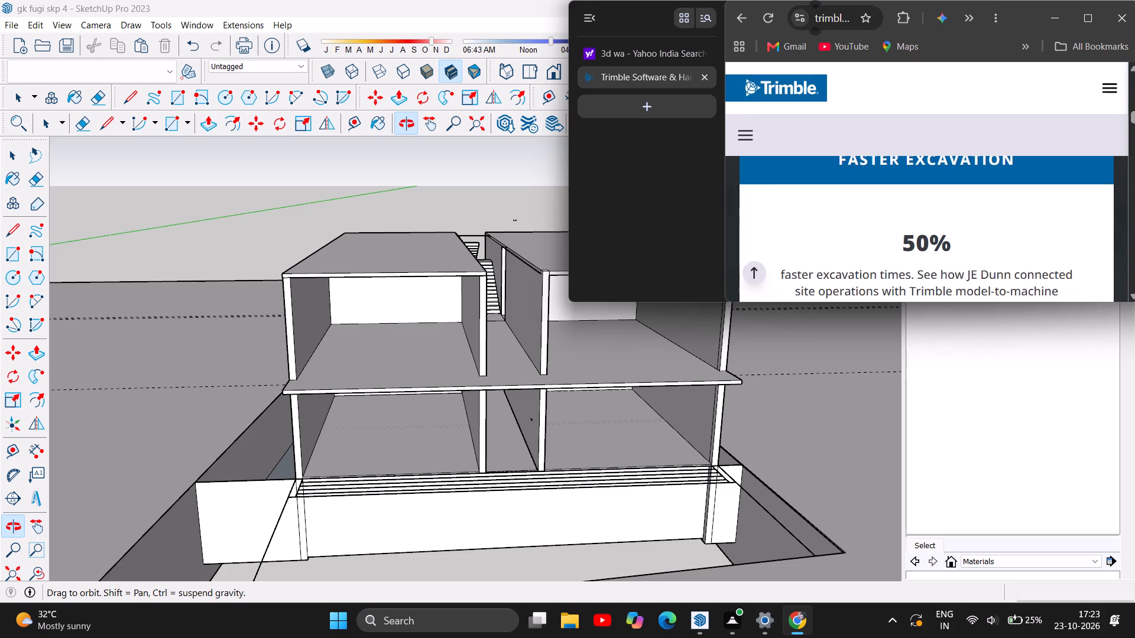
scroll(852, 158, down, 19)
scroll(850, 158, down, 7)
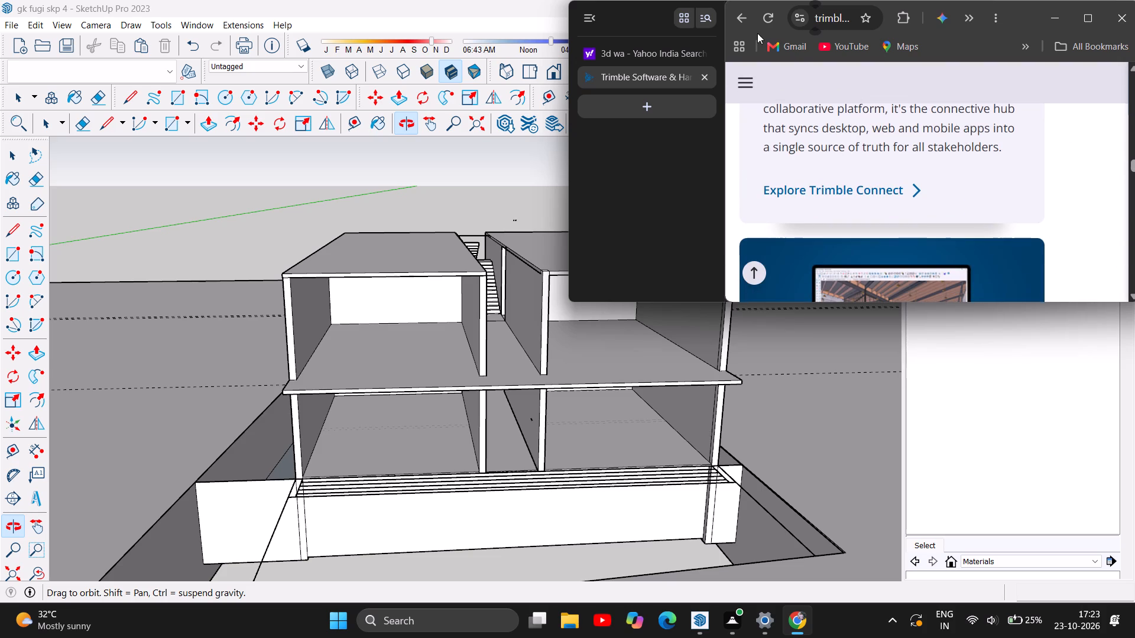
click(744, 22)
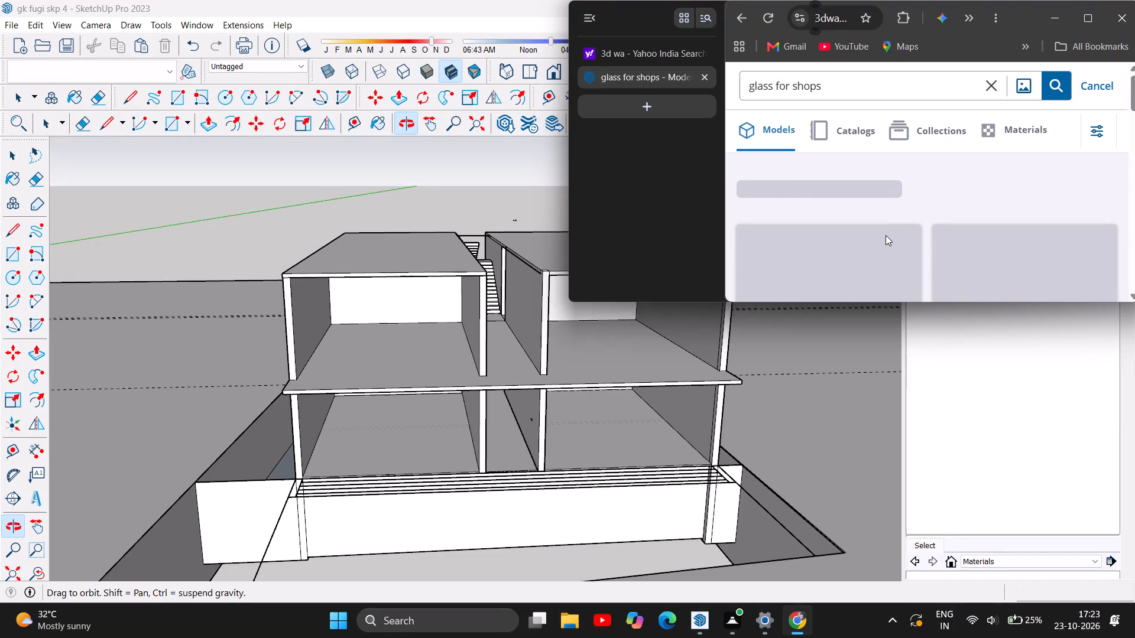
Examine the "glass for shops" model results for a glass door or panel suited to the shopfronts.
scroll(848, 209, down, 1)
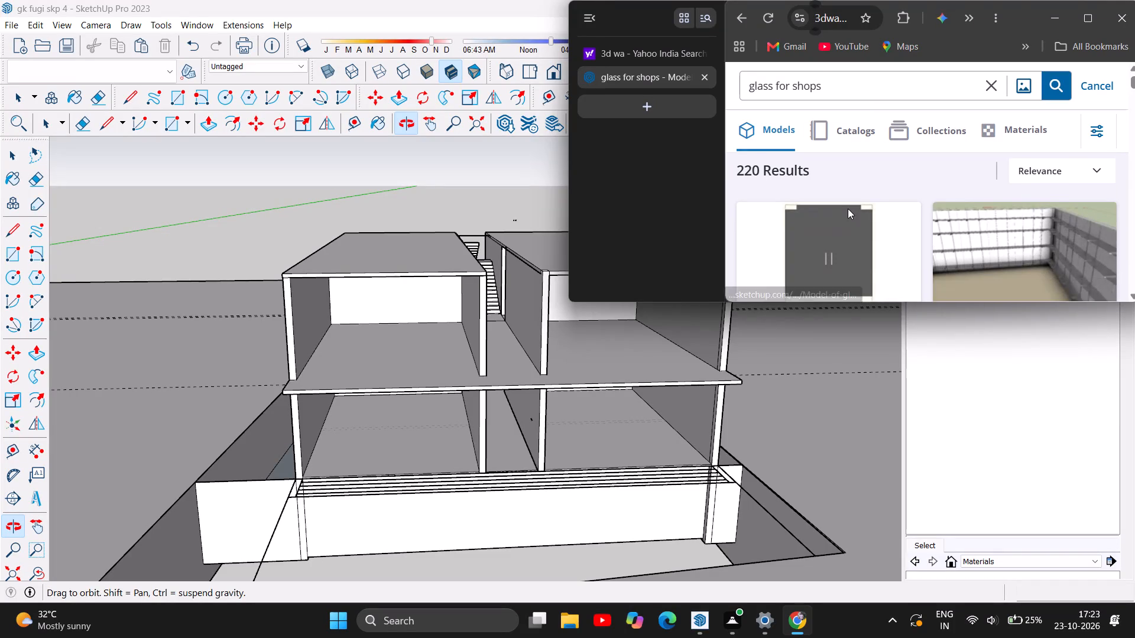
scroll(848, 209, down, 1)
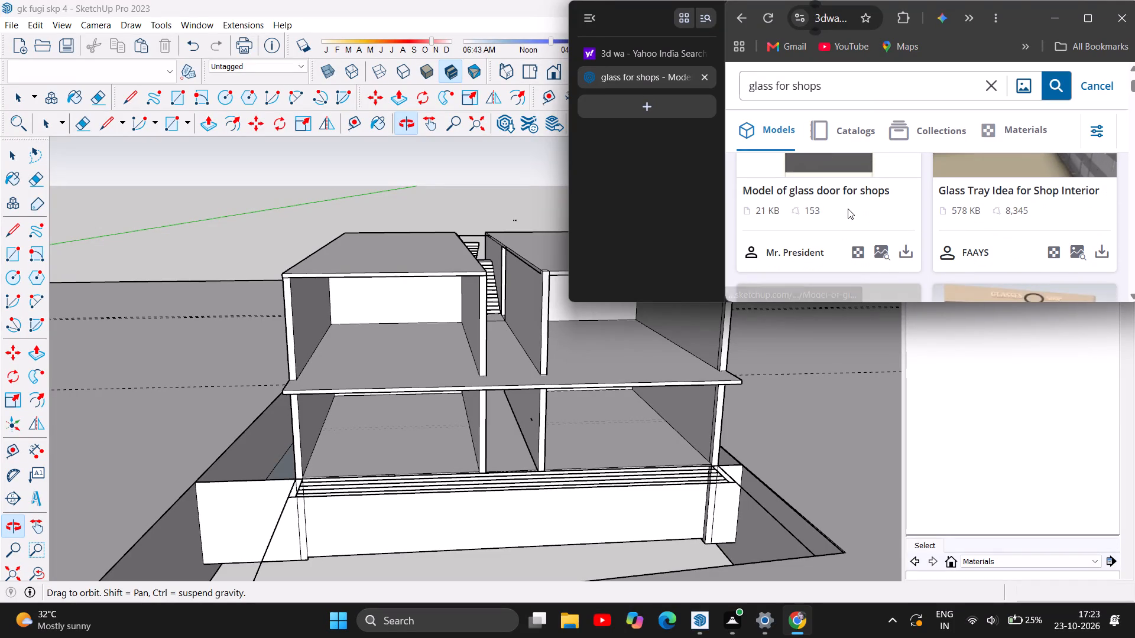
scroll(848, 209, down, 2)
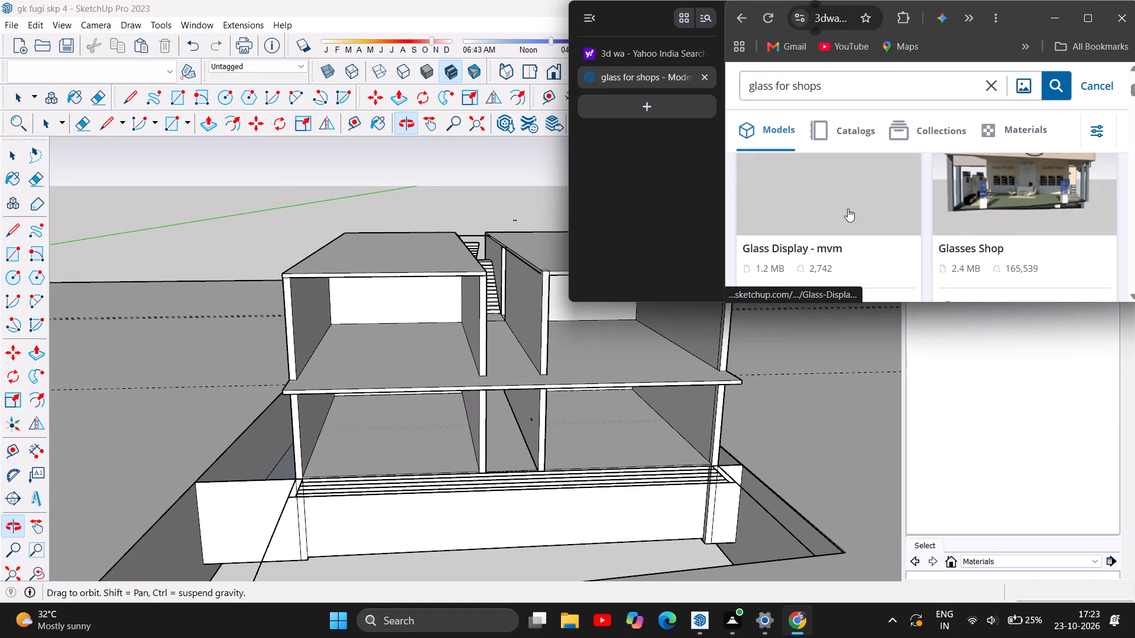
scroll(848, 209, down, 1)
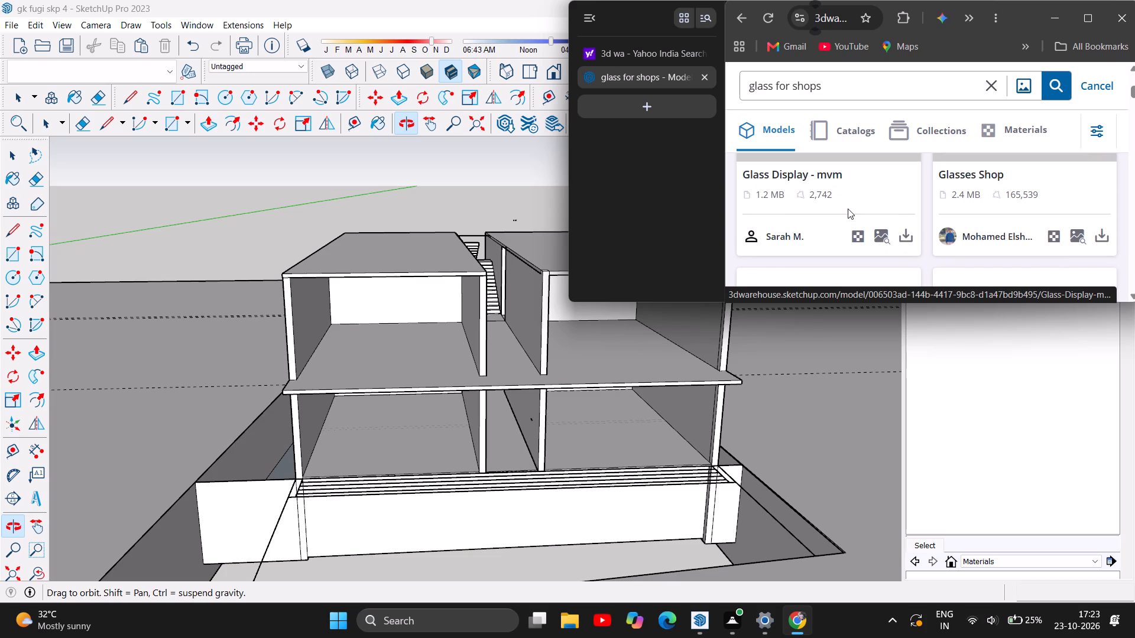
scroll(848, 209, up, 1)
scroll(857, 233, down, 1)
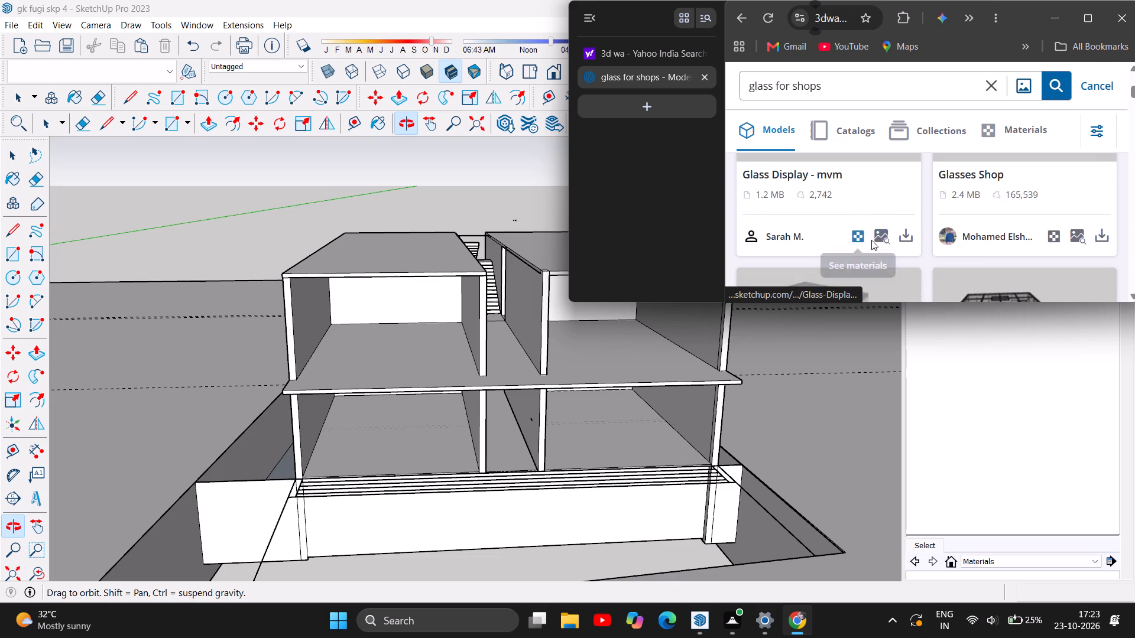
scroll(872, 191, down, 1)
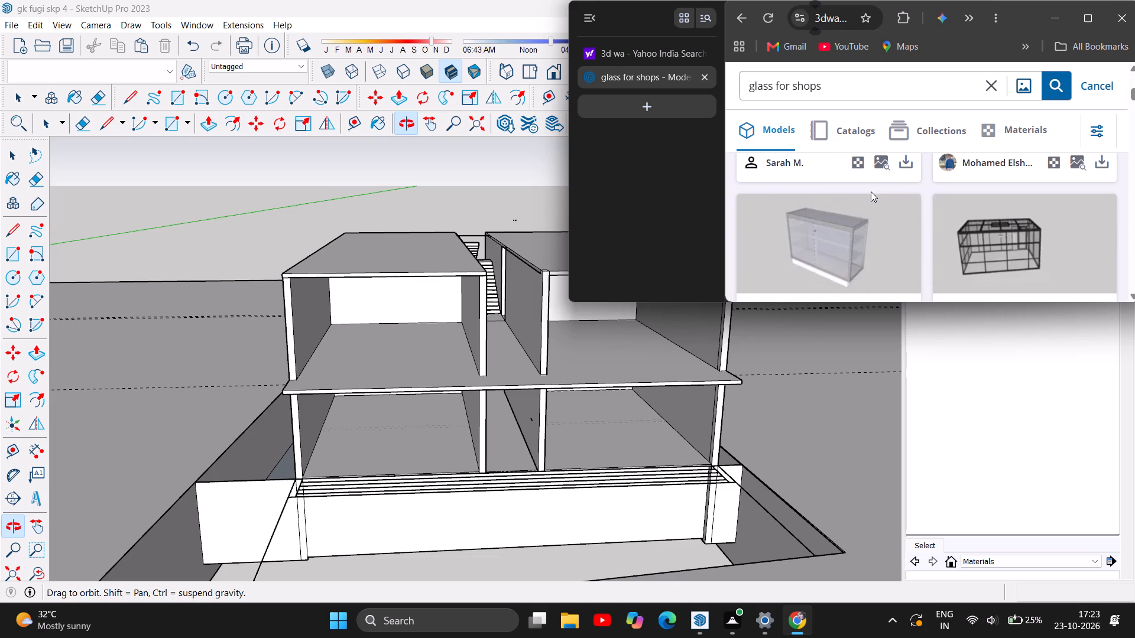
scroll(871, 191, down, 1)
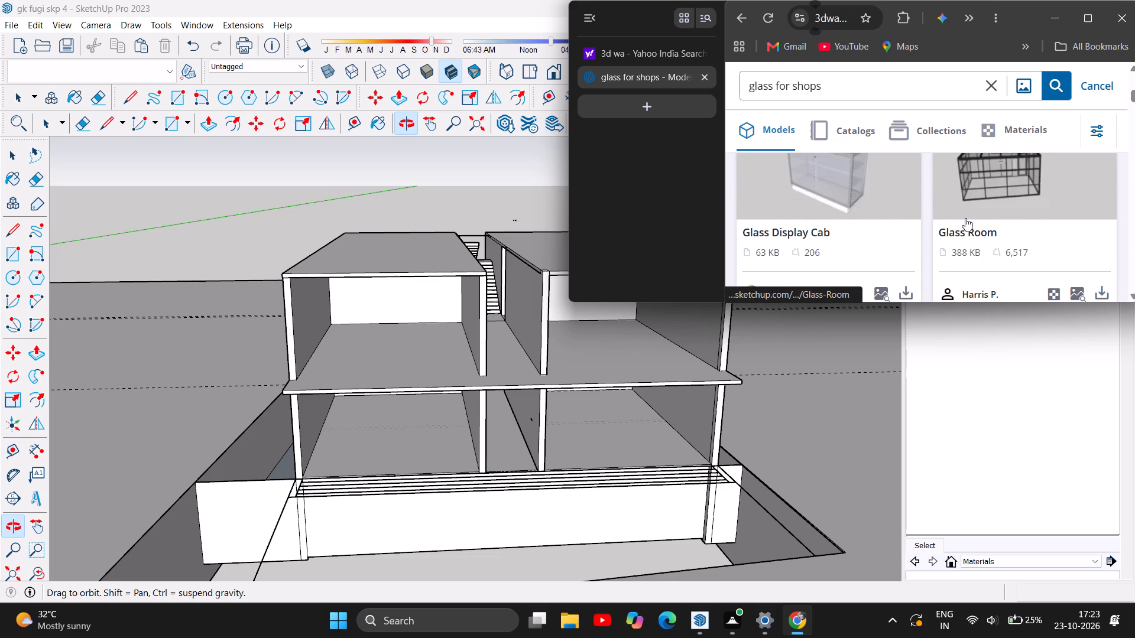
scroll(961, 220, down, 2)
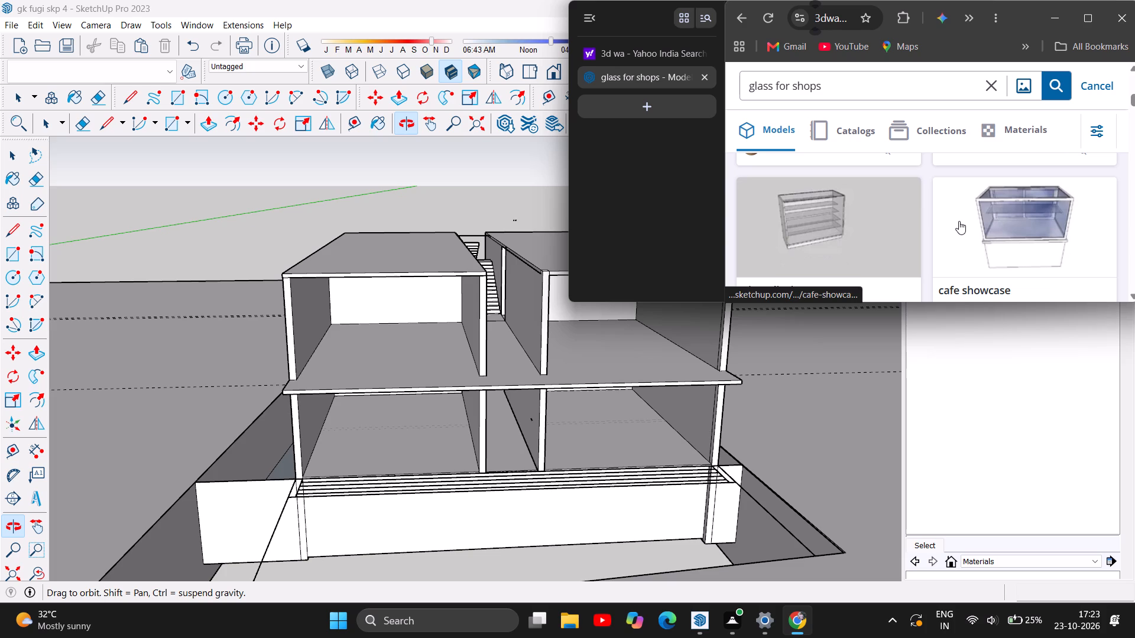
scroll(959, 221, down, 1)
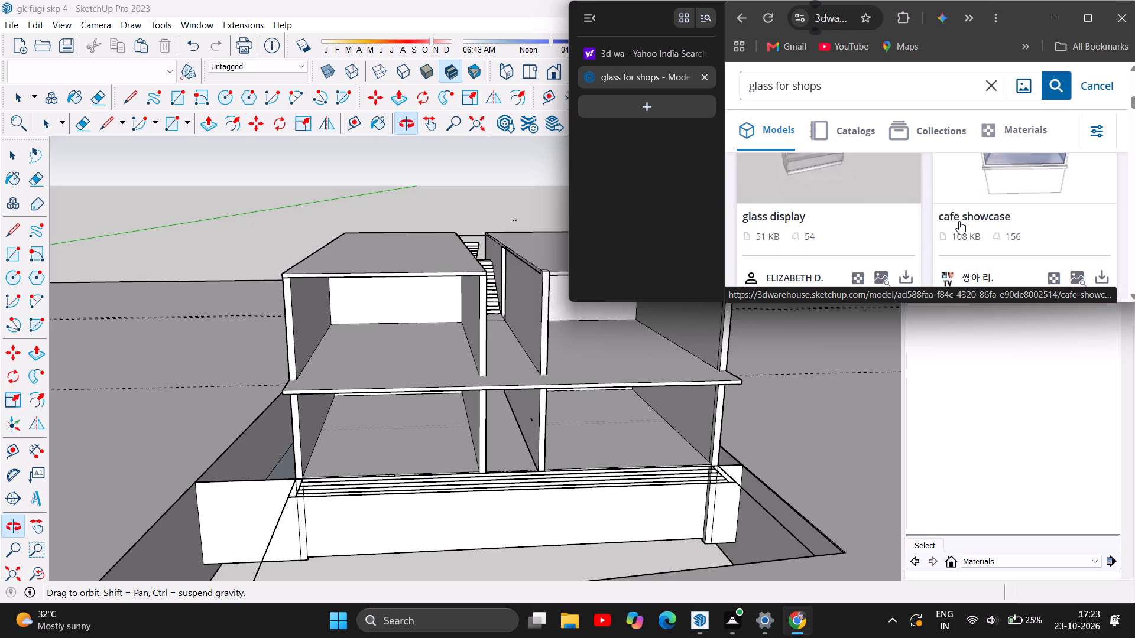
scroll(1065, 236, down, 1)
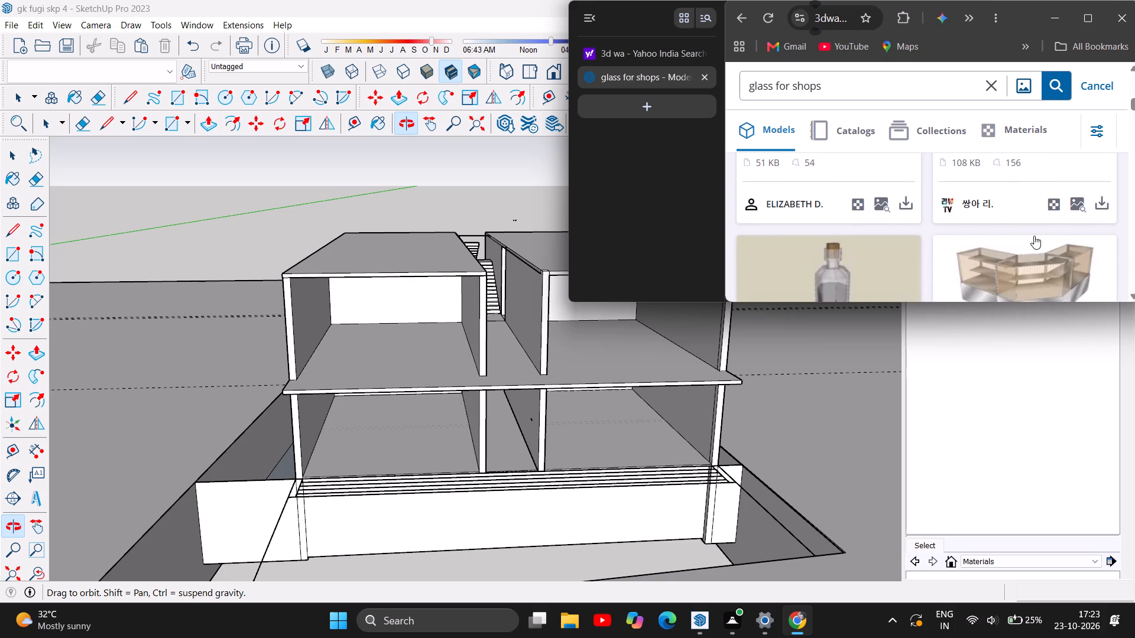
scroll(988, 224, down, 1)
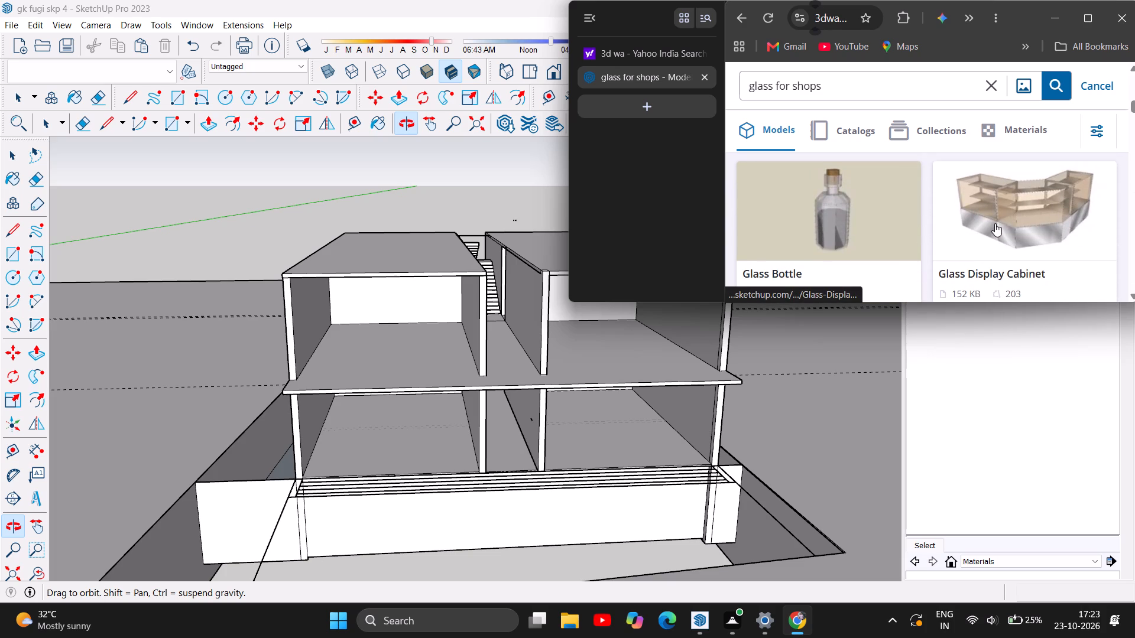
scroll(995, 223, down, 2)
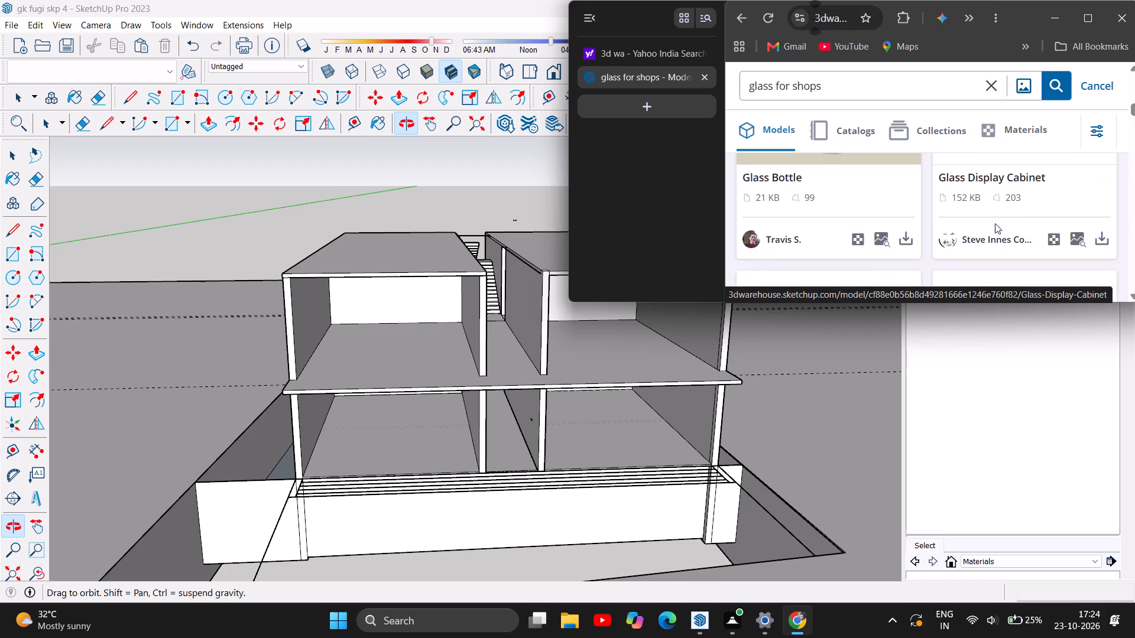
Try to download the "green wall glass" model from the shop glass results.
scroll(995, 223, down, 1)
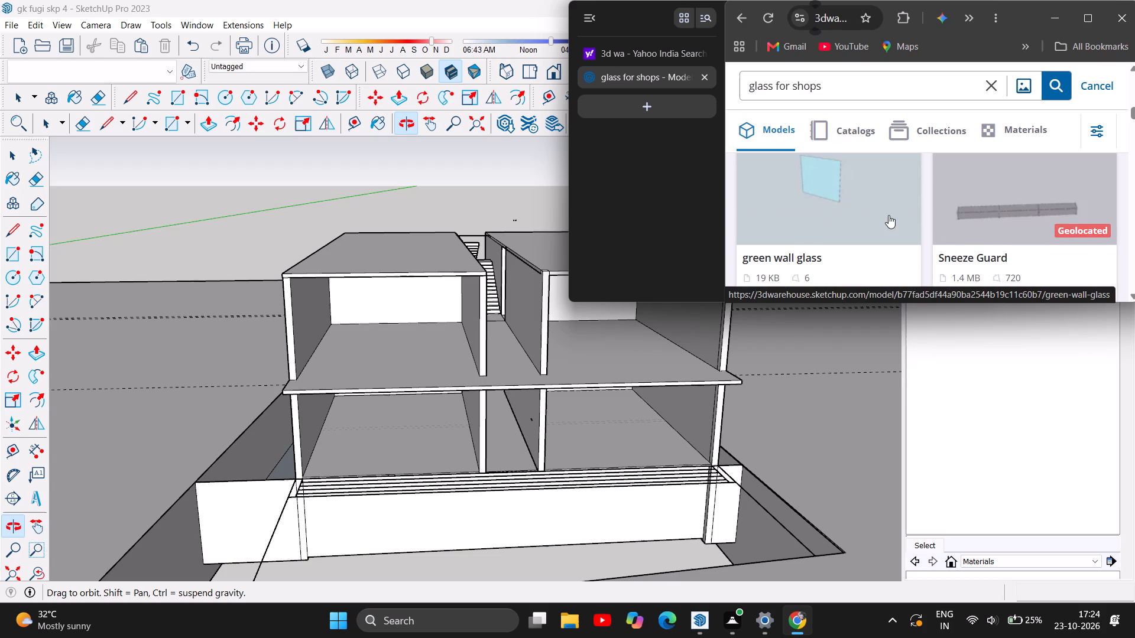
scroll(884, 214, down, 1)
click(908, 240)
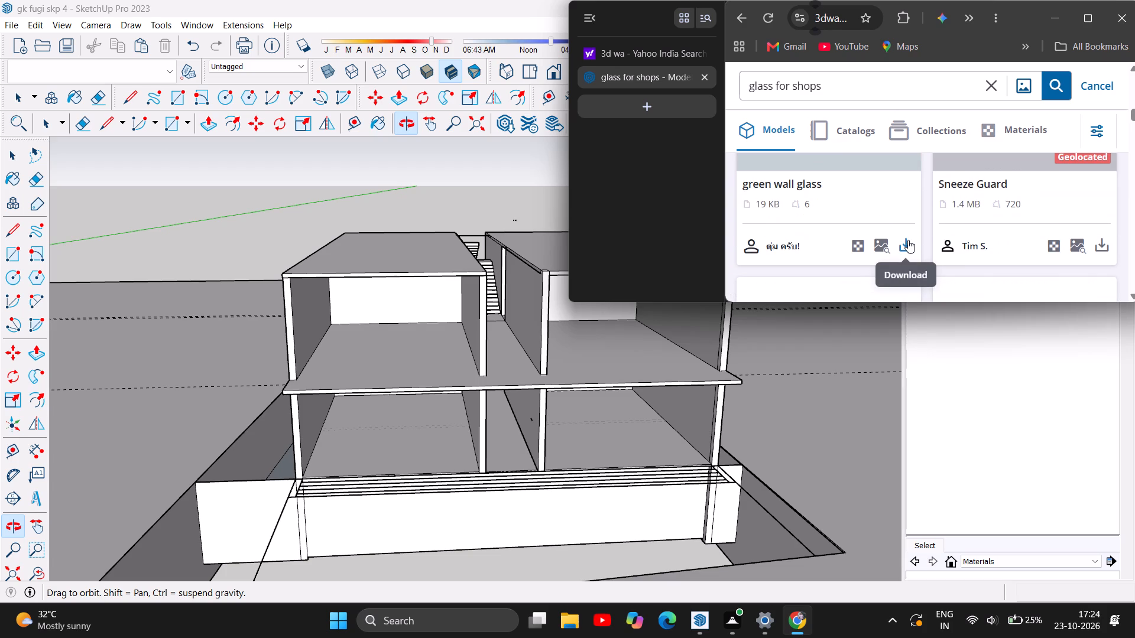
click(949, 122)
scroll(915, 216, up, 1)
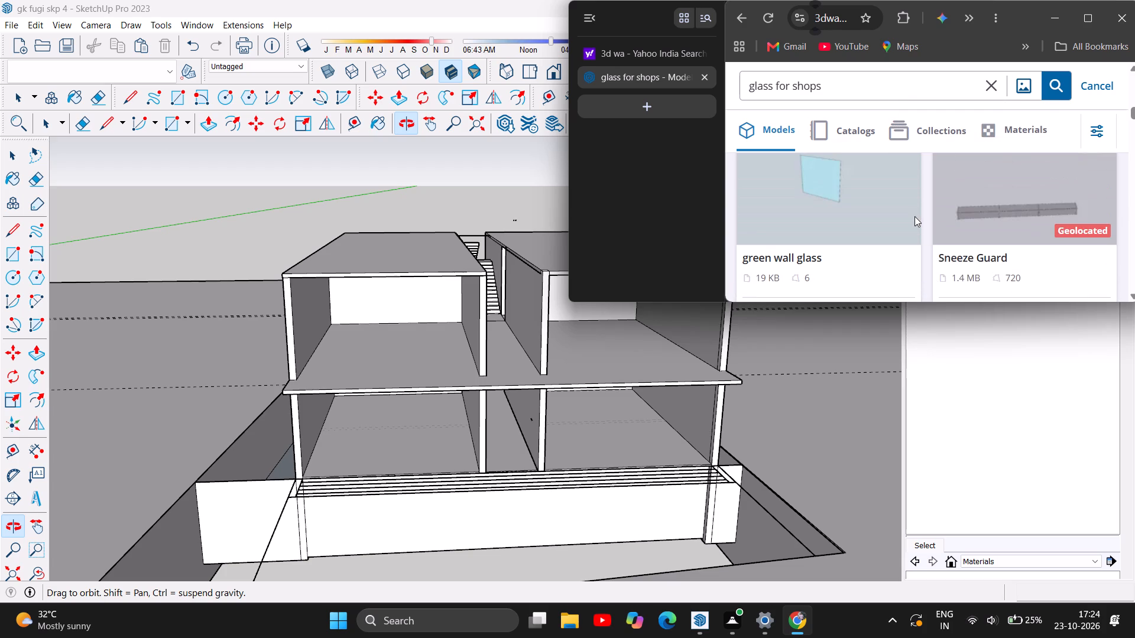
Find the "DOOR GLASS" model in the shop glass results and download it as a SketchUp file.
scroll(915, 216, down, 3)
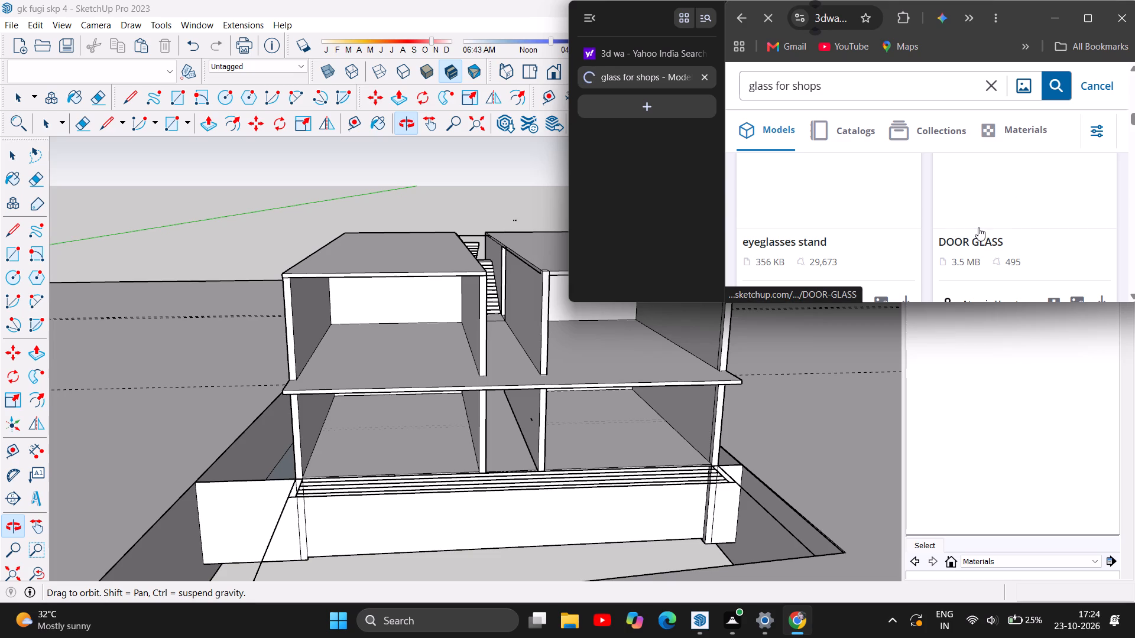
scroll(978, 227, down, 1)
click(1100, 219)
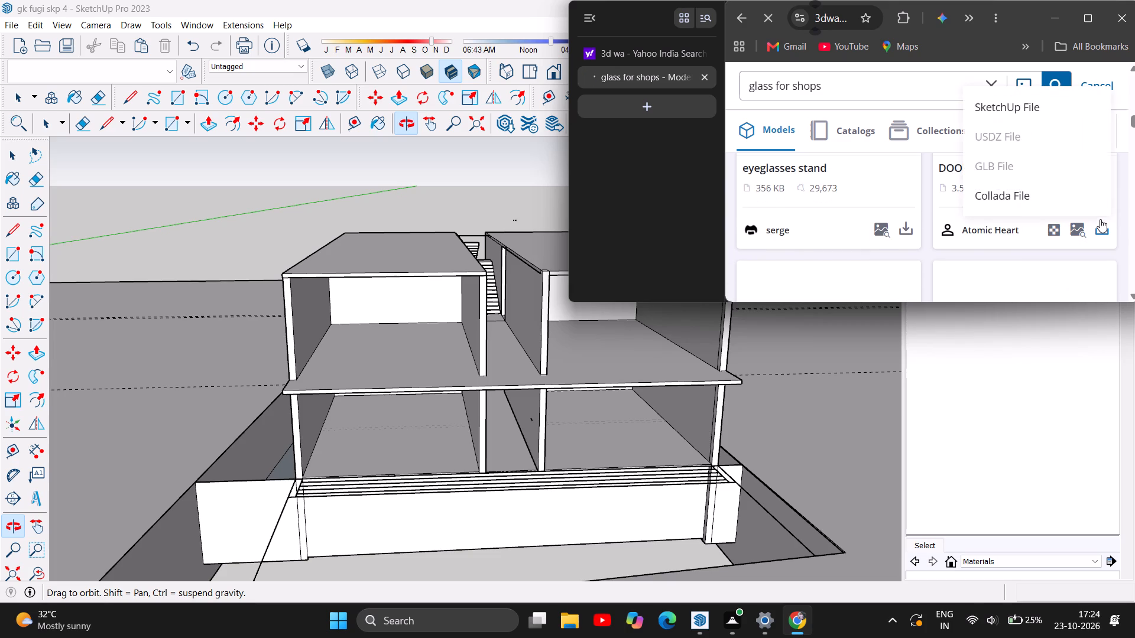
click(1019, 106)
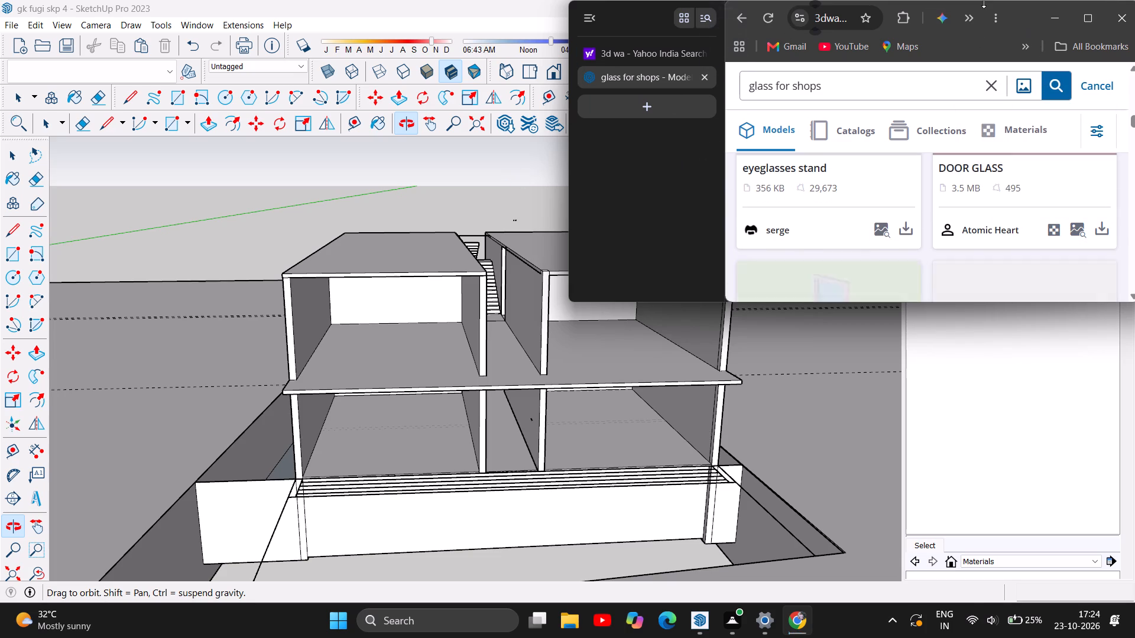
Examine the remaining shop glass results for other usable doors or glass panels.
scroll(998, 161, down, 3)
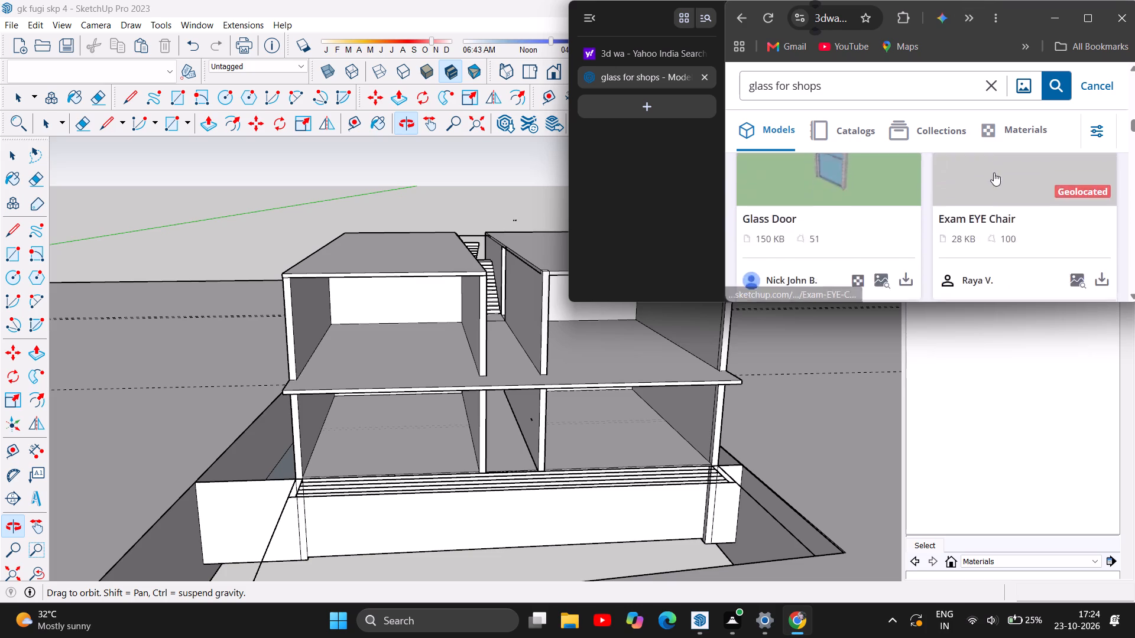
scroll(979, 214, down, 2)
scroll(965, 240, up, 1)
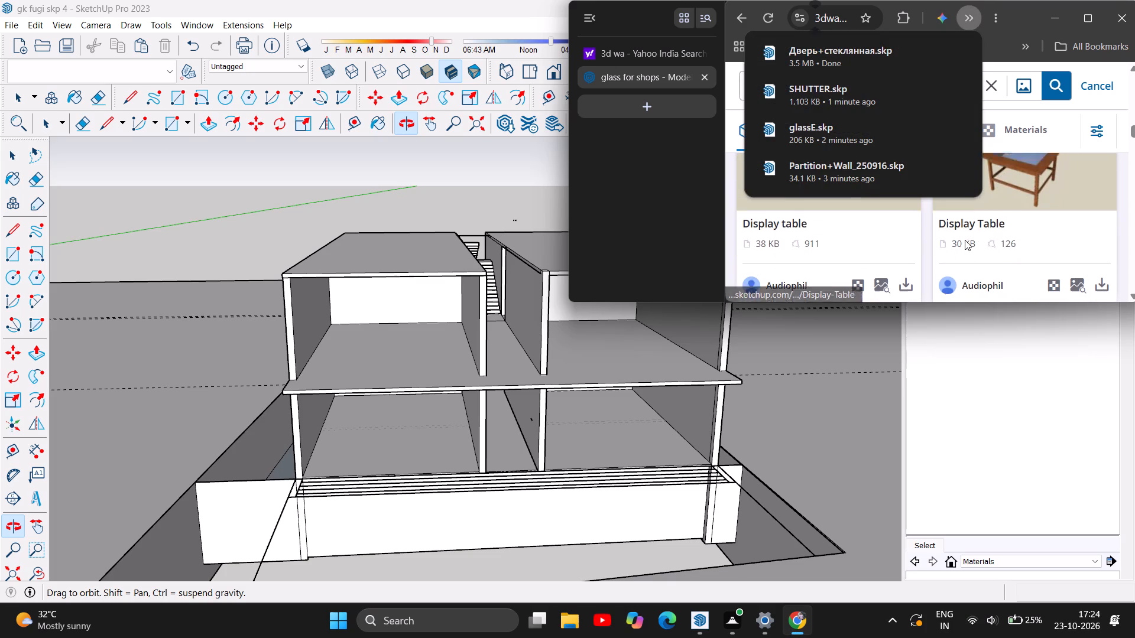
scroll(965, 240, up, 1)
scroll(965, 240, down, 4)
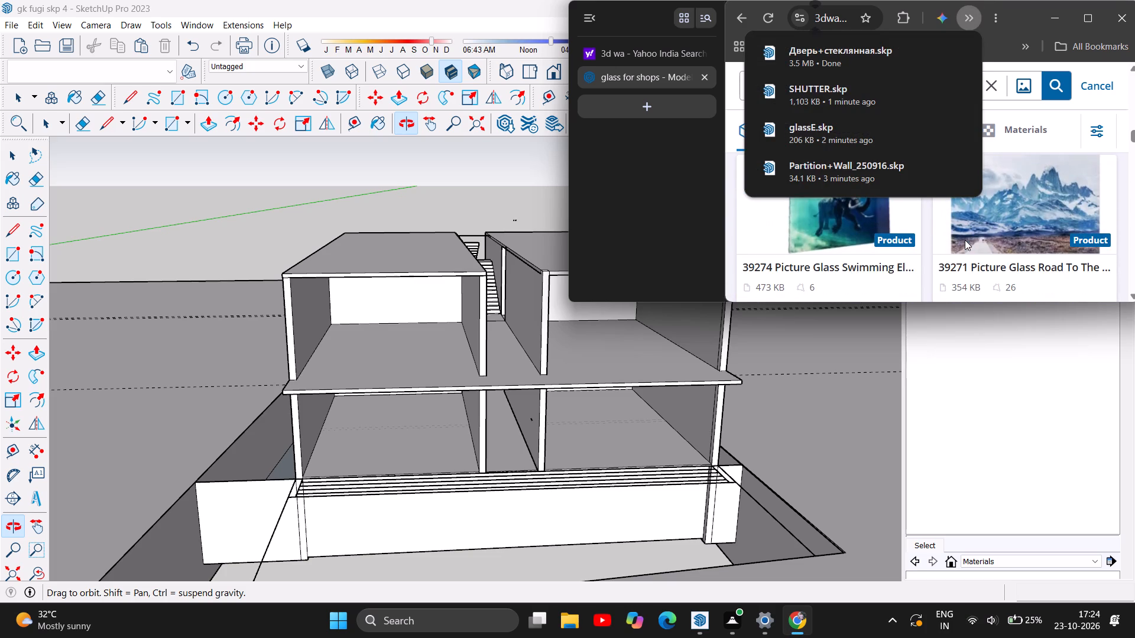
scroll(965, 240, down, 5)
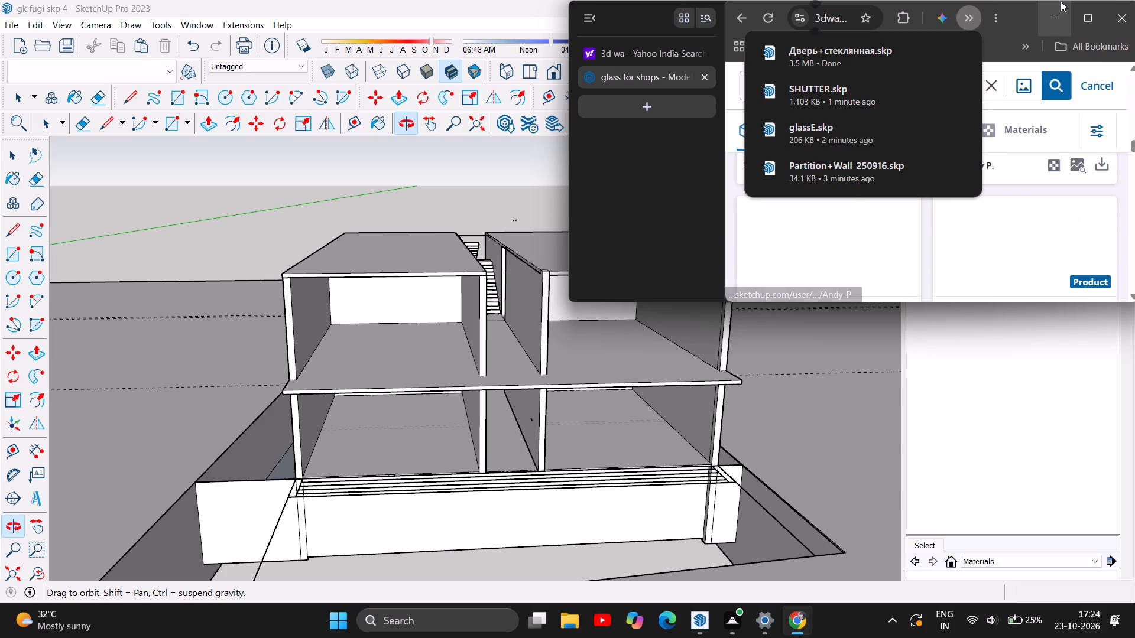
Switch to SketchUp, import Partition+Wall_250916 from Downloads and place it at the upper floor's front left corner beside the wall.
double_click(1055, 15)
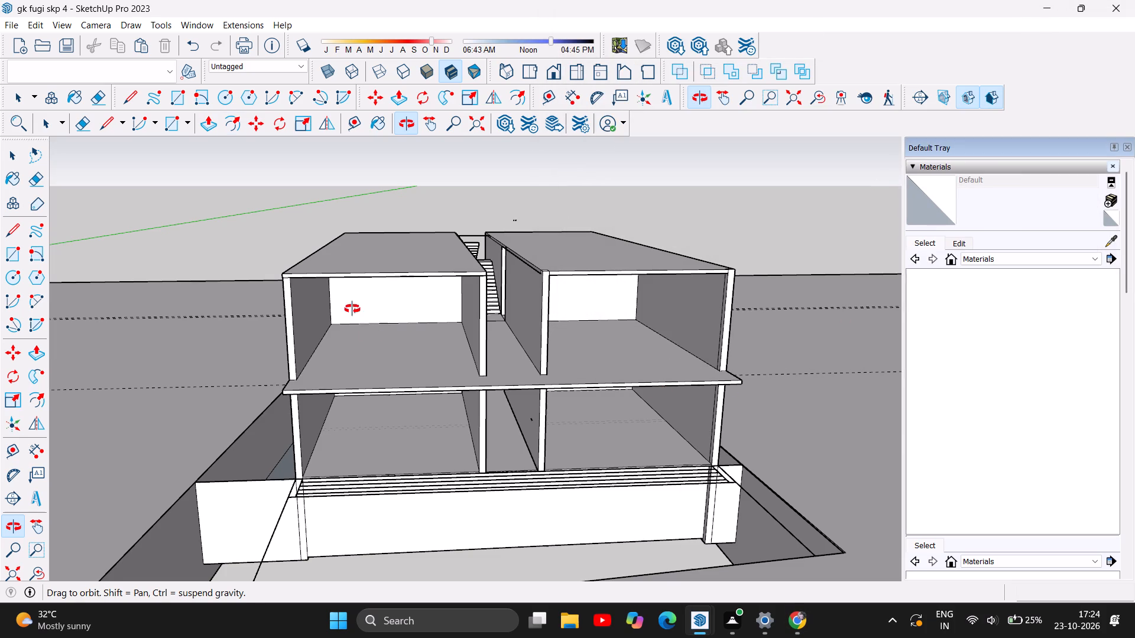
click(9, 20)
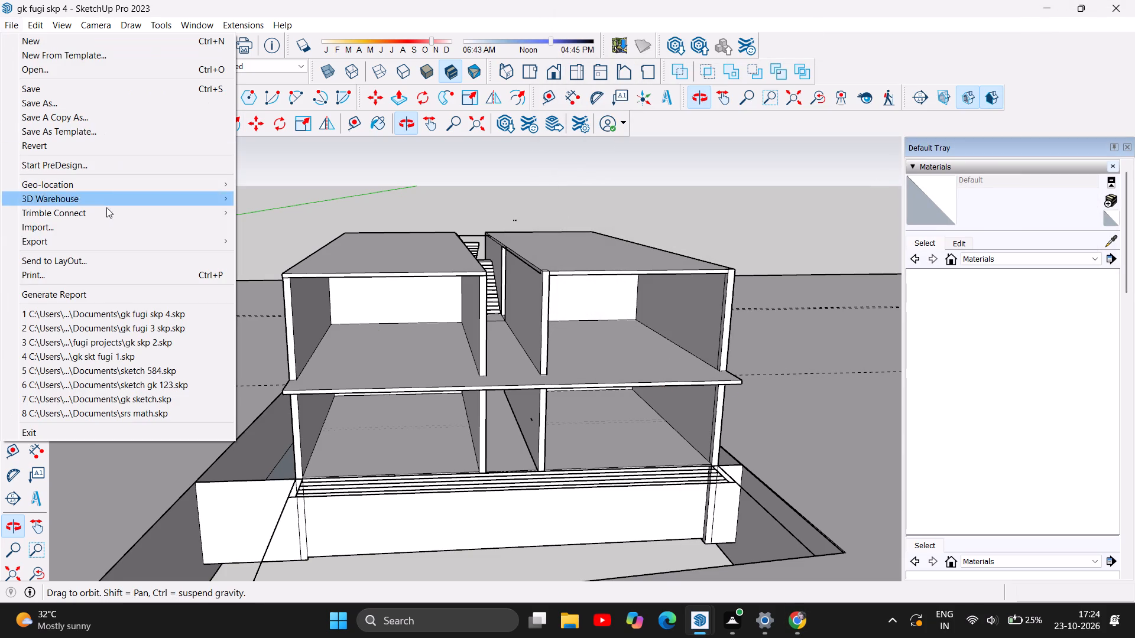
click(42, 224)
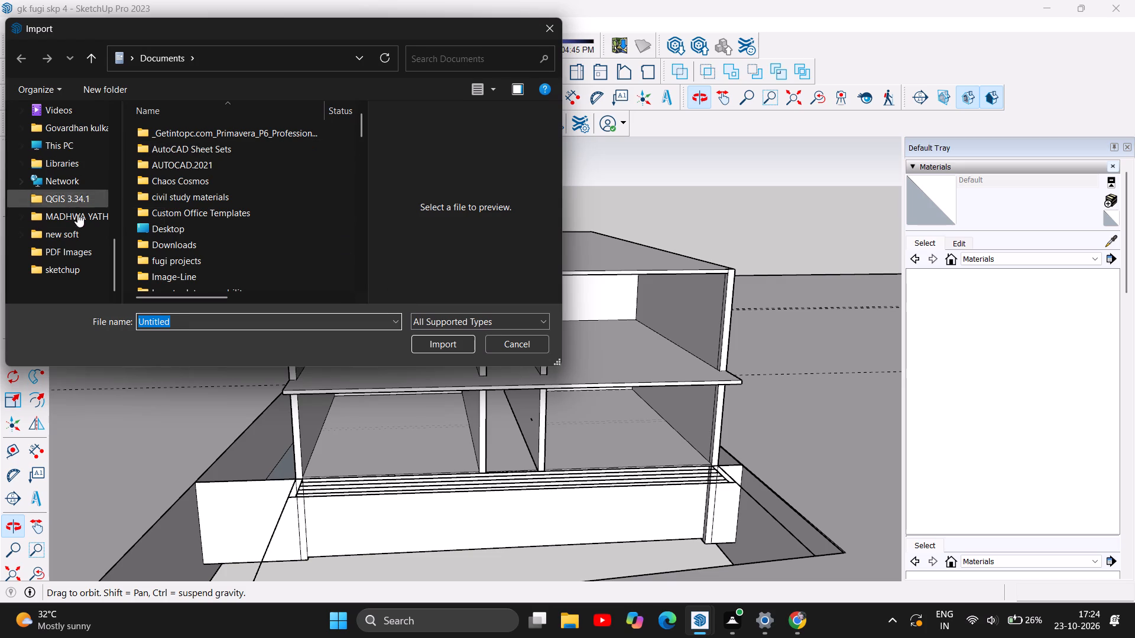
scroll(86, 155, up, 2)
scroll(53, 114, up, 3)
scroll(55, 276, up, 2)
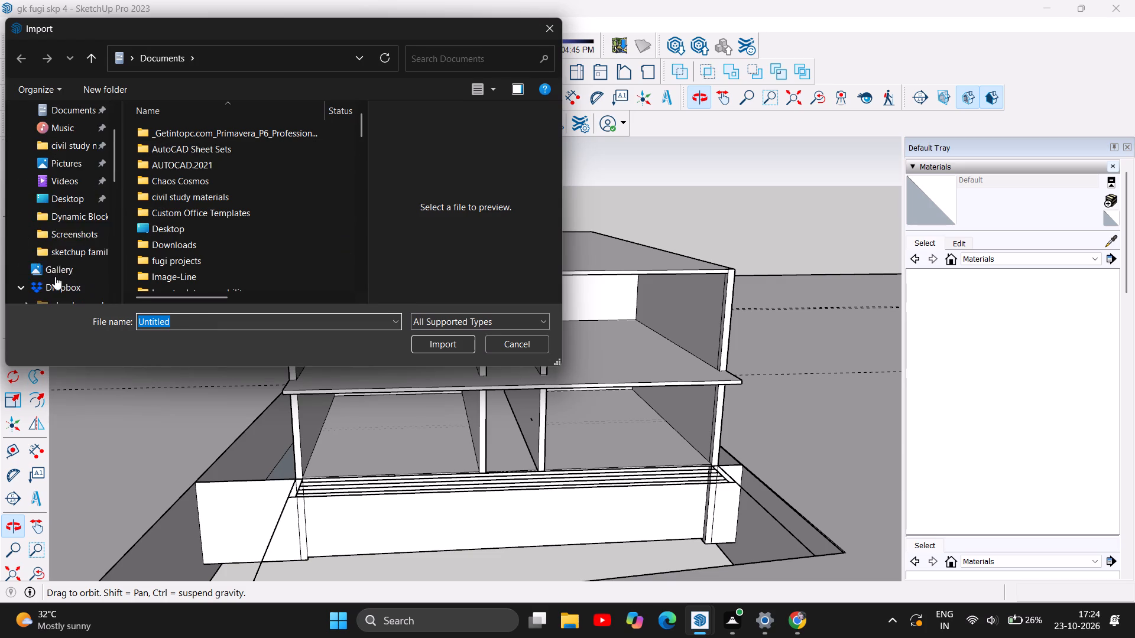
scroll(55, 276, up, 3)
double_click(84, 155)
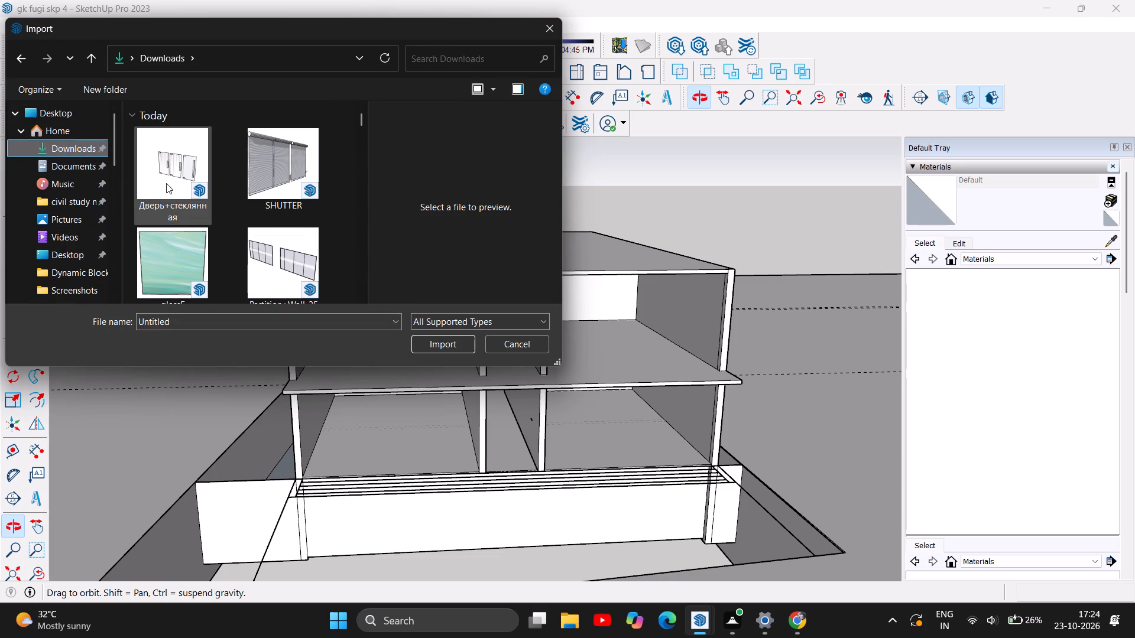
scroll(242, 191, down, 1)
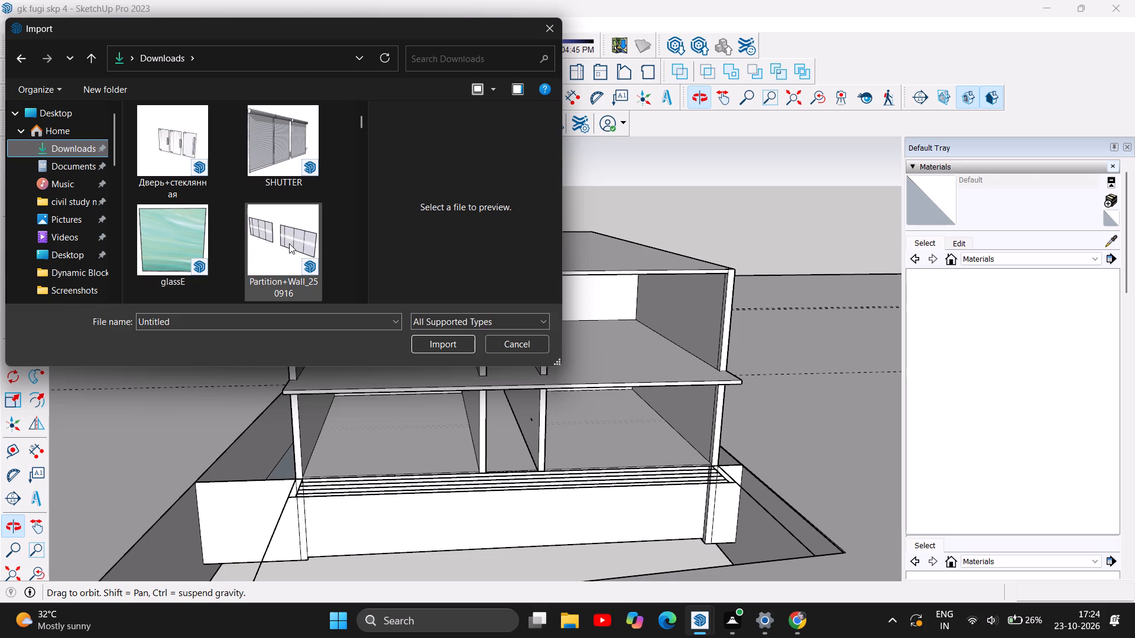
click(289, 243)
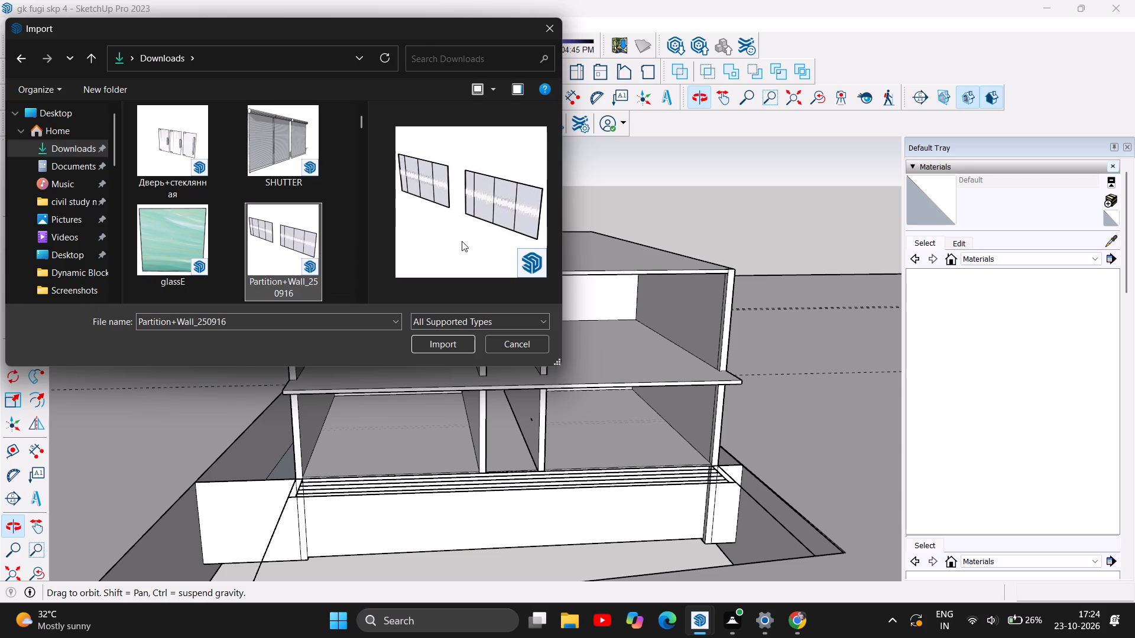
click(453, 349)
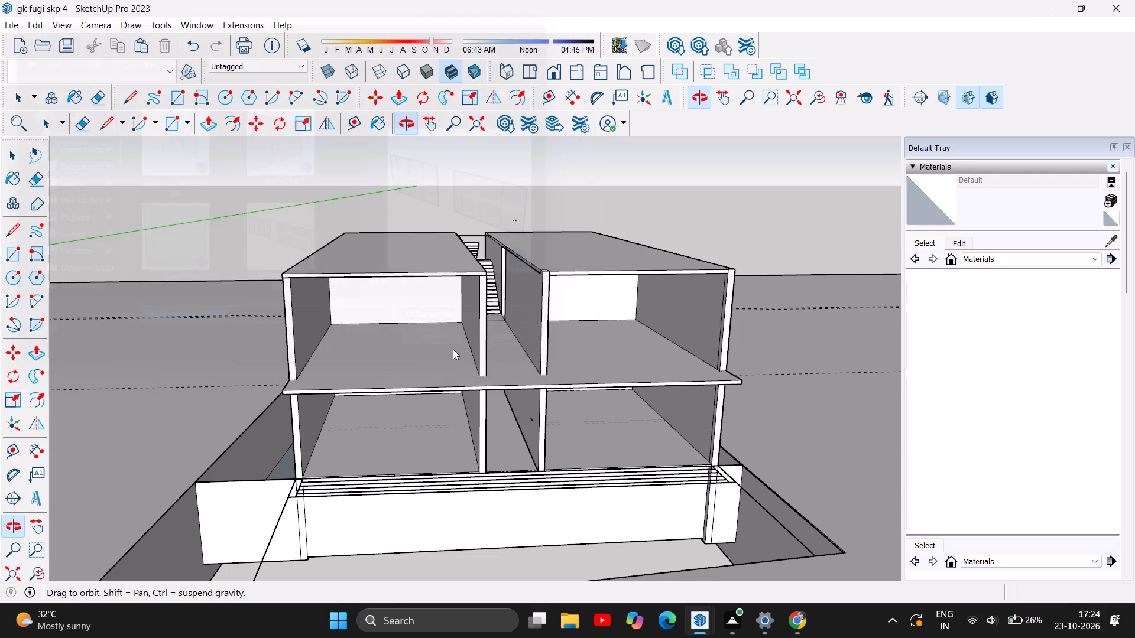
click(667, 351)
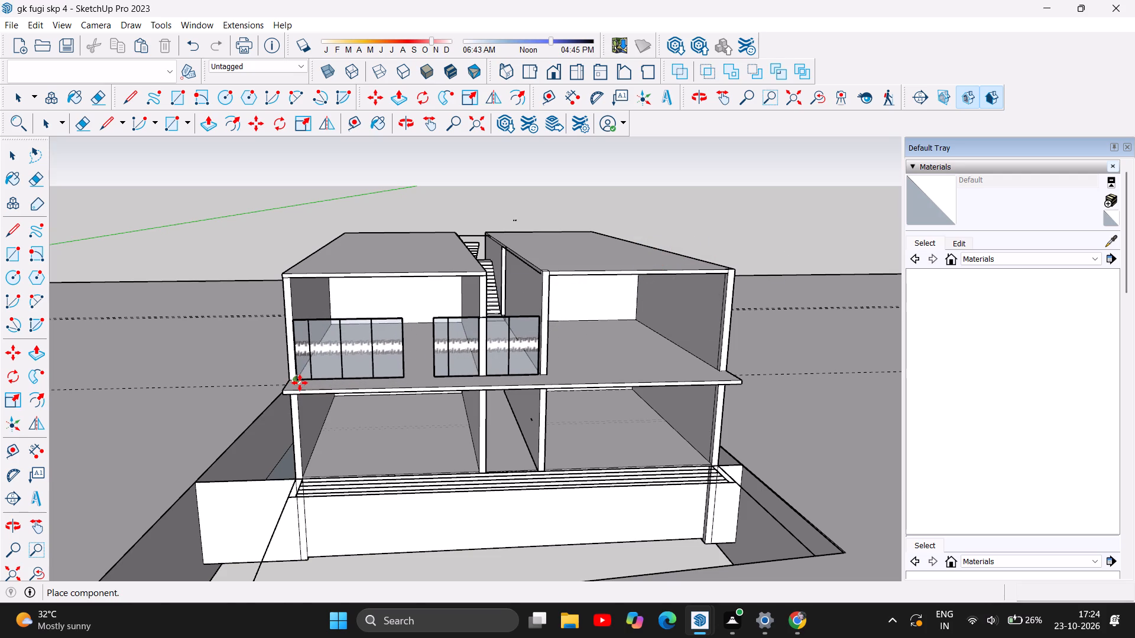
click(300, 383)
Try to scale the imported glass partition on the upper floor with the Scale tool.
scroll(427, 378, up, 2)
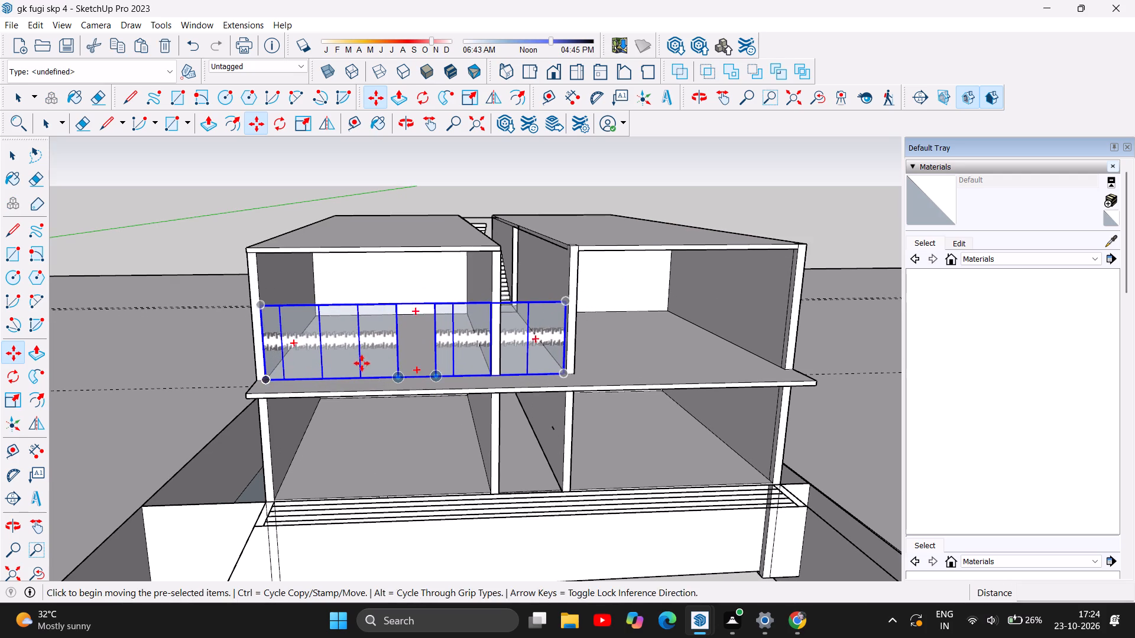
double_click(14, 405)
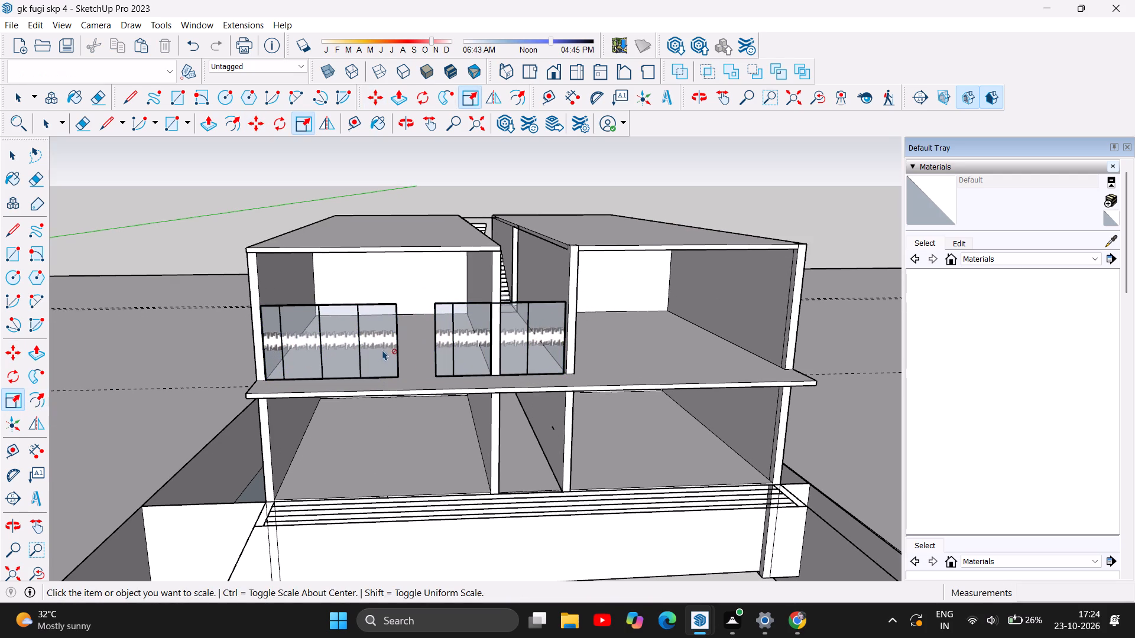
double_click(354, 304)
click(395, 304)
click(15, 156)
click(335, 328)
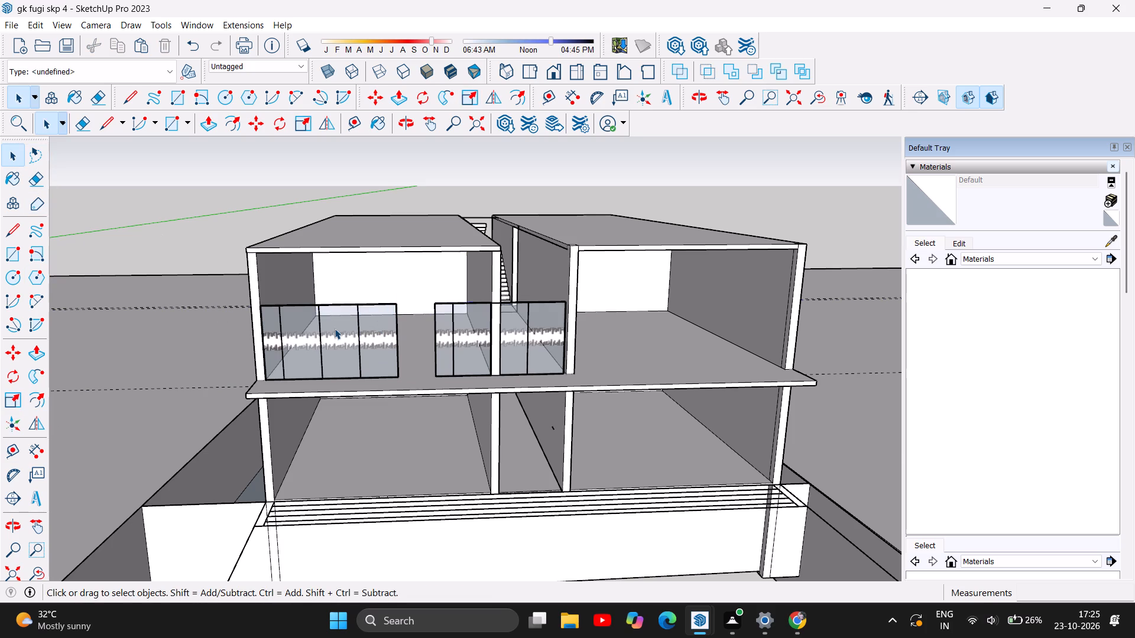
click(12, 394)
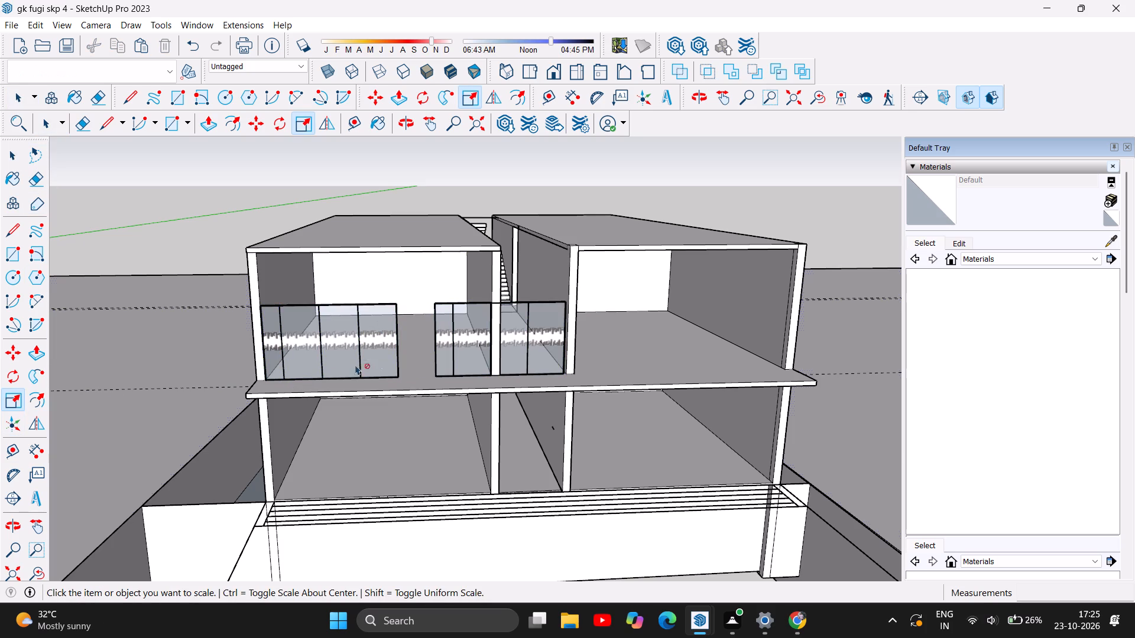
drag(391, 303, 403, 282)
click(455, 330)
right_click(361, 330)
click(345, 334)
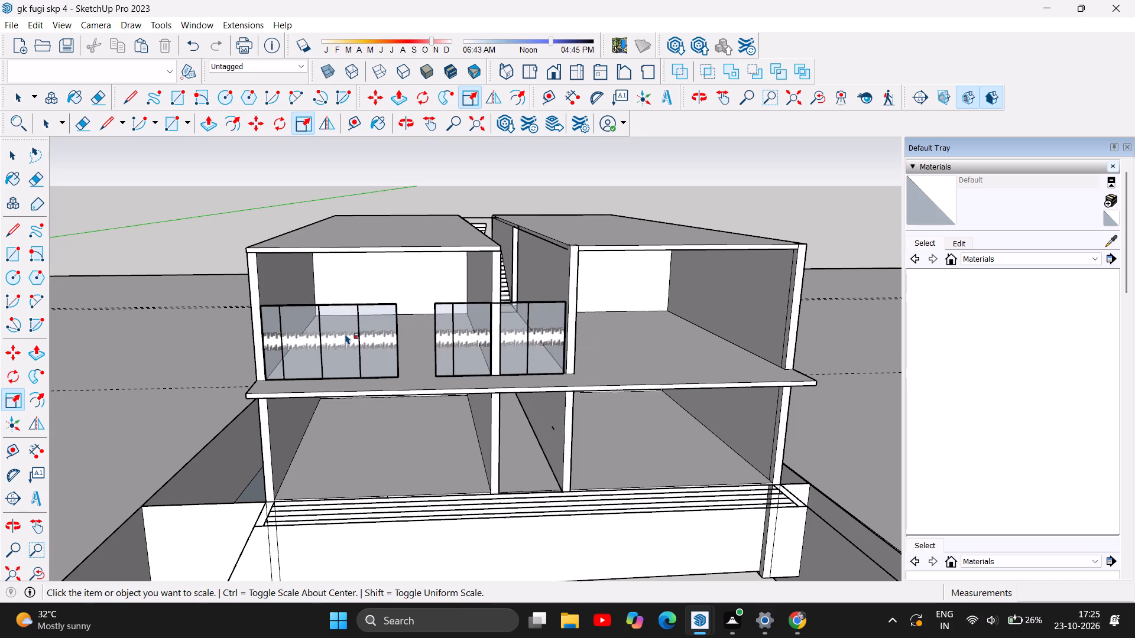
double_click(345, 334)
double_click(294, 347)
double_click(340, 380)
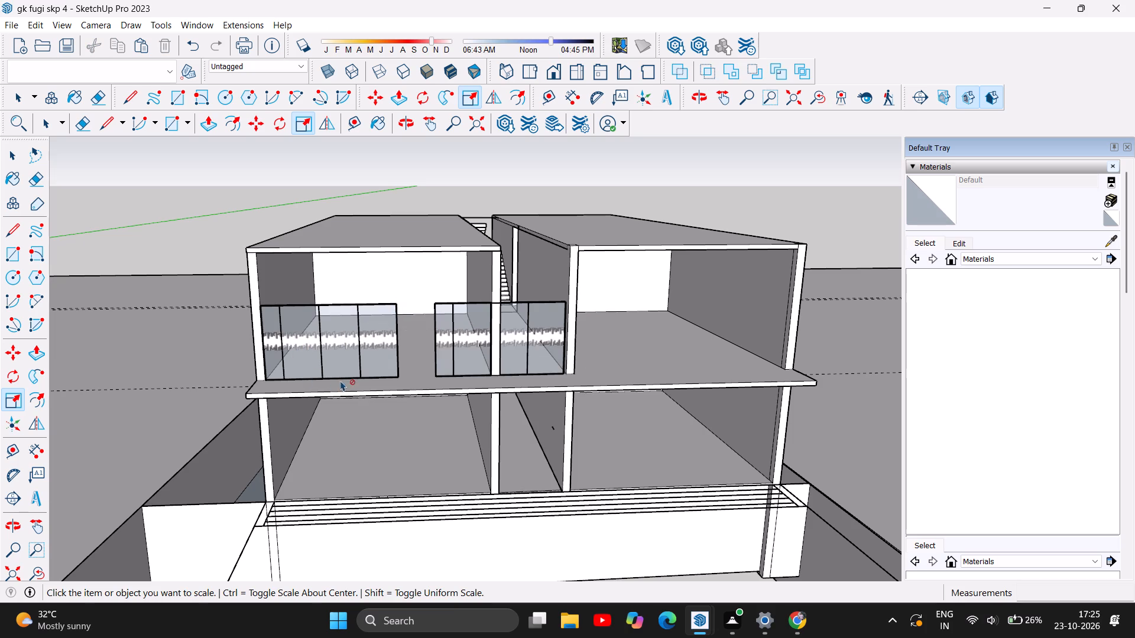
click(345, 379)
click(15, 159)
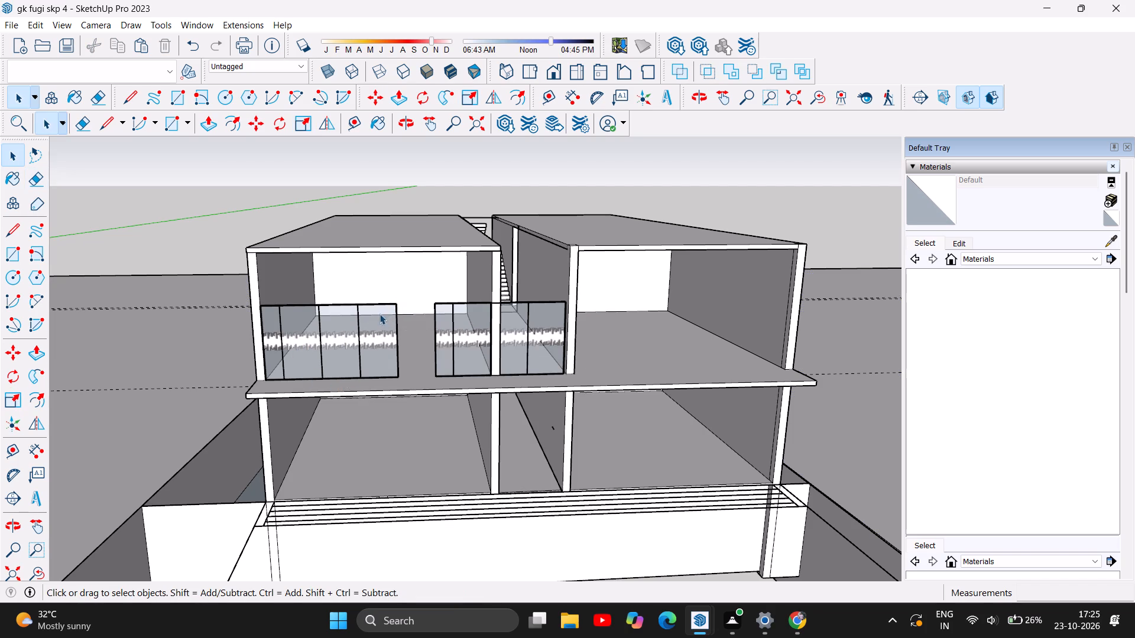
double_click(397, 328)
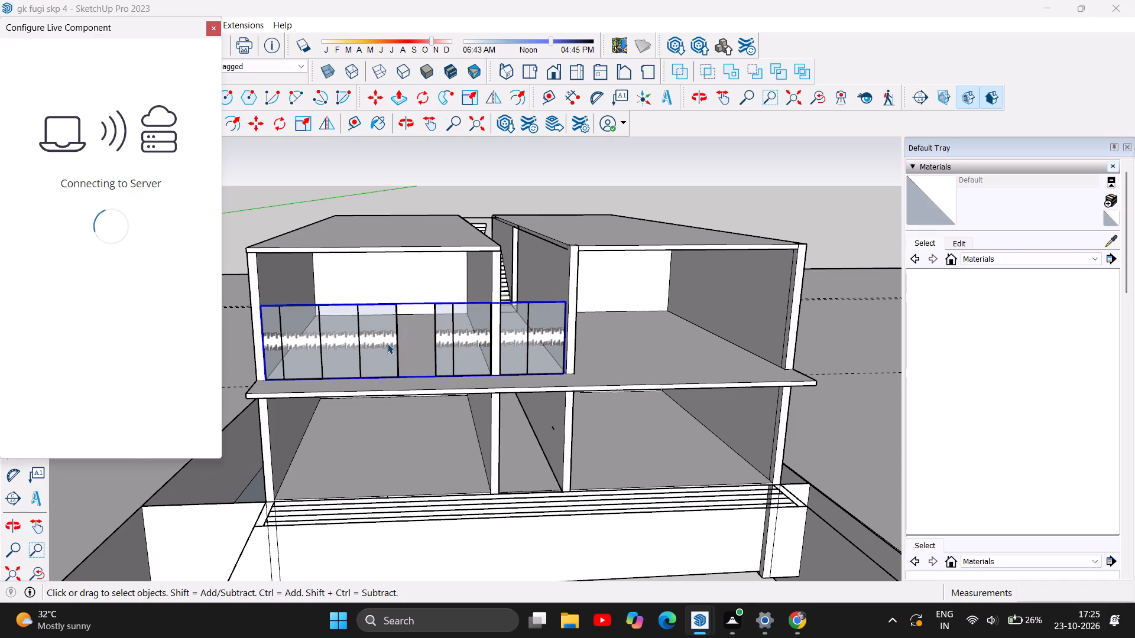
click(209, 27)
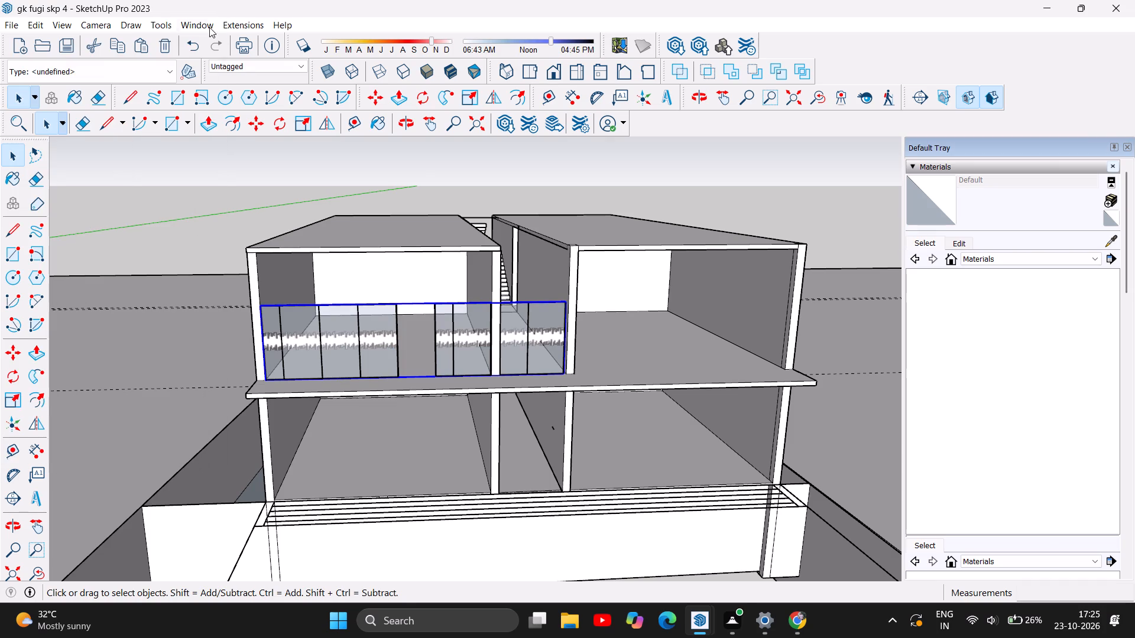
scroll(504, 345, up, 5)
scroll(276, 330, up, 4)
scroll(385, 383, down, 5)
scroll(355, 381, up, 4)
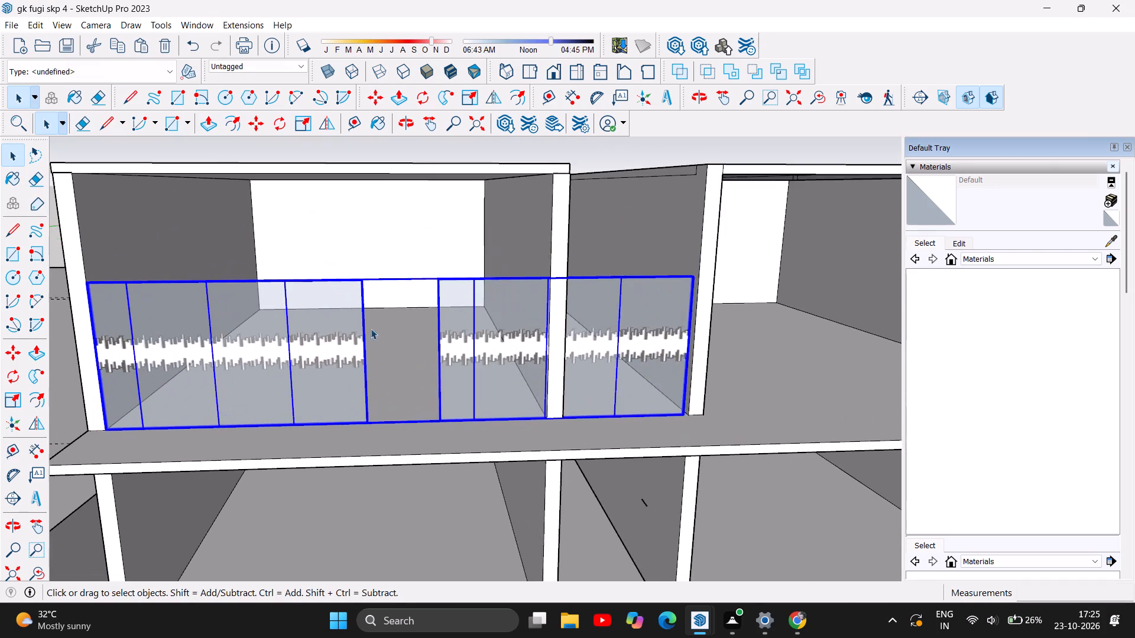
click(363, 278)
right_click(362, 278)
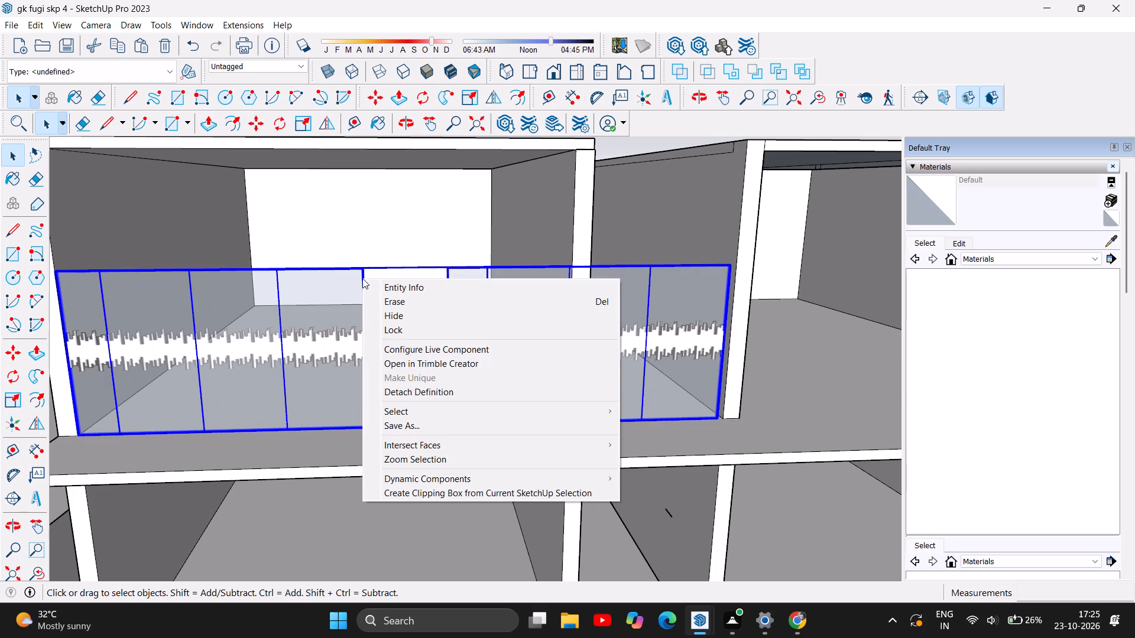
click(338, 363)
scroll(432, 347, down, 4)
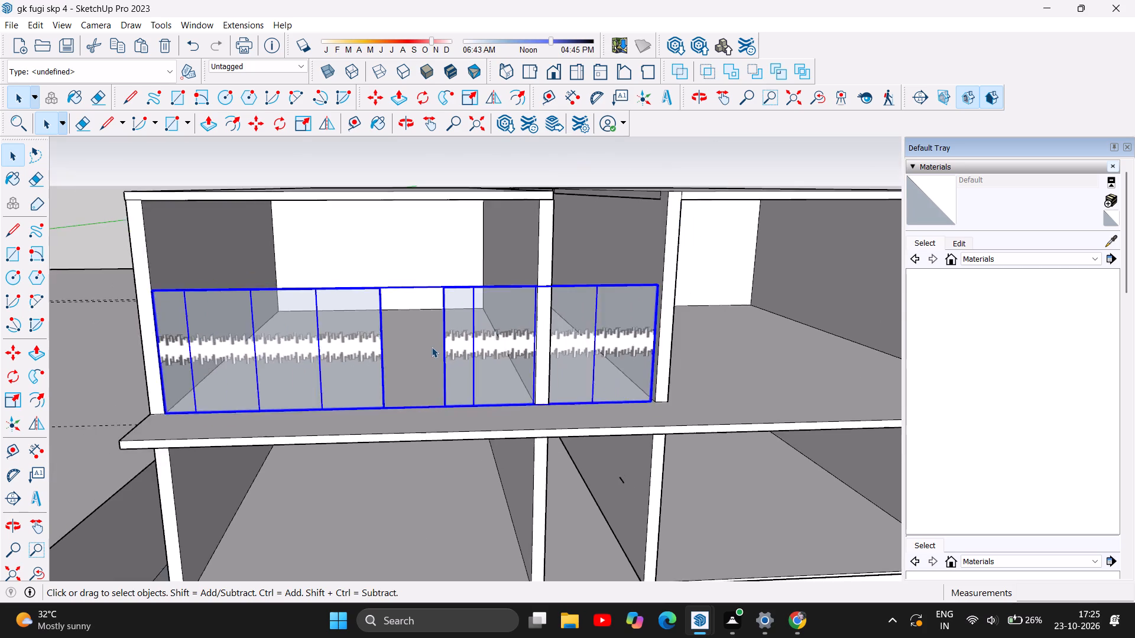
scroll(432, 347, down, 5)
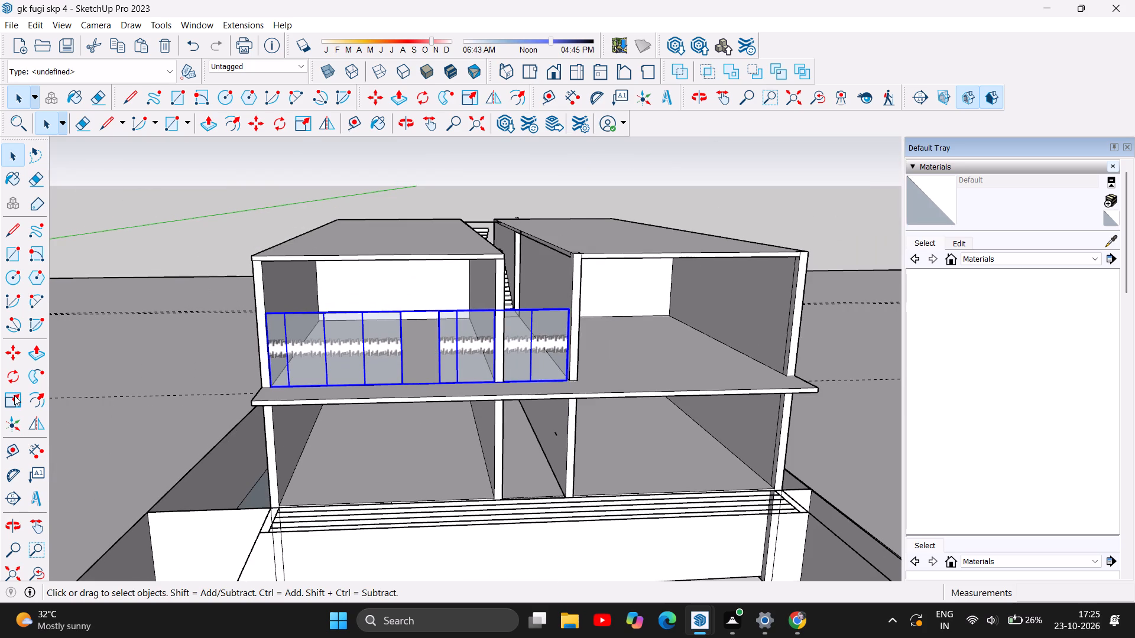
Open the glass partition's Live Component configuration and adjust its length to about 307 in.
right_click(298, 351)
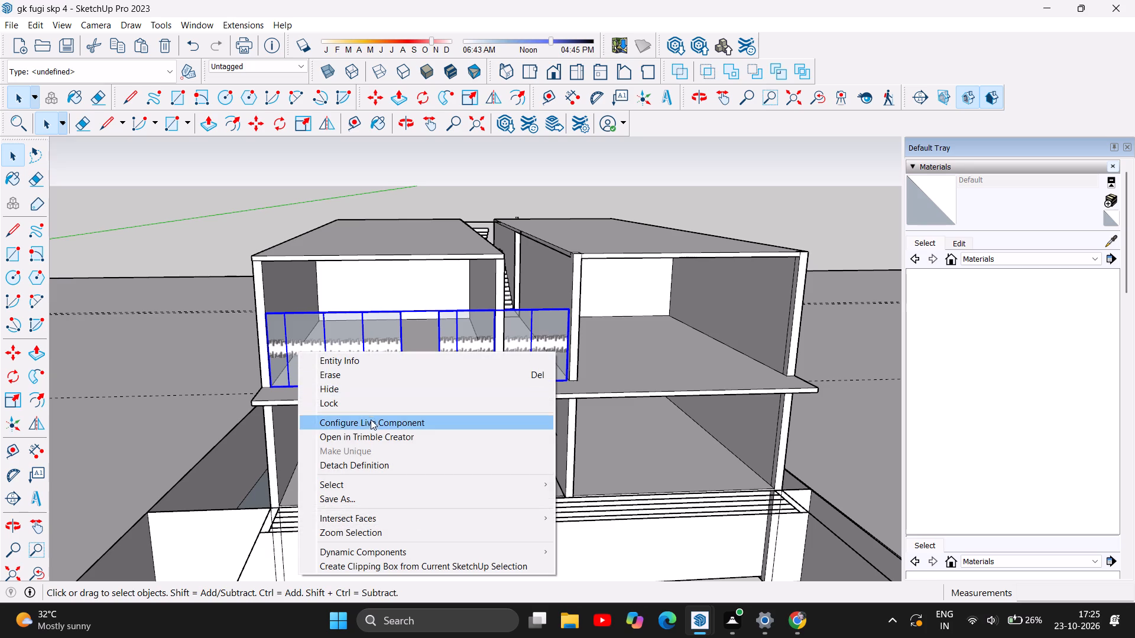
click(371, 421)
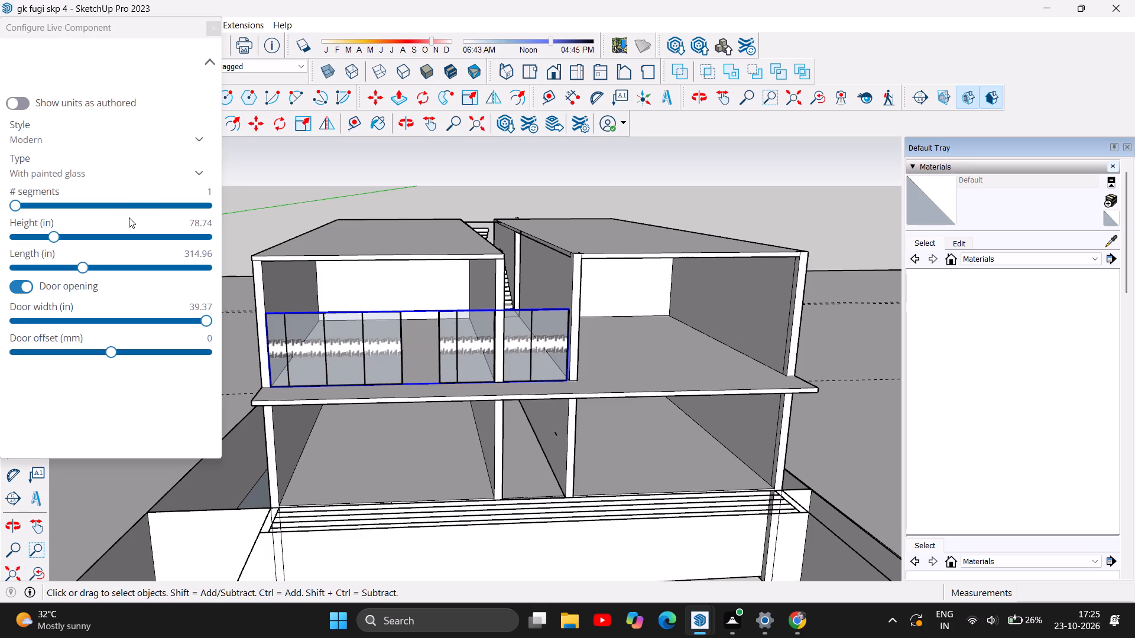
drag(83, 266, 93, 263)
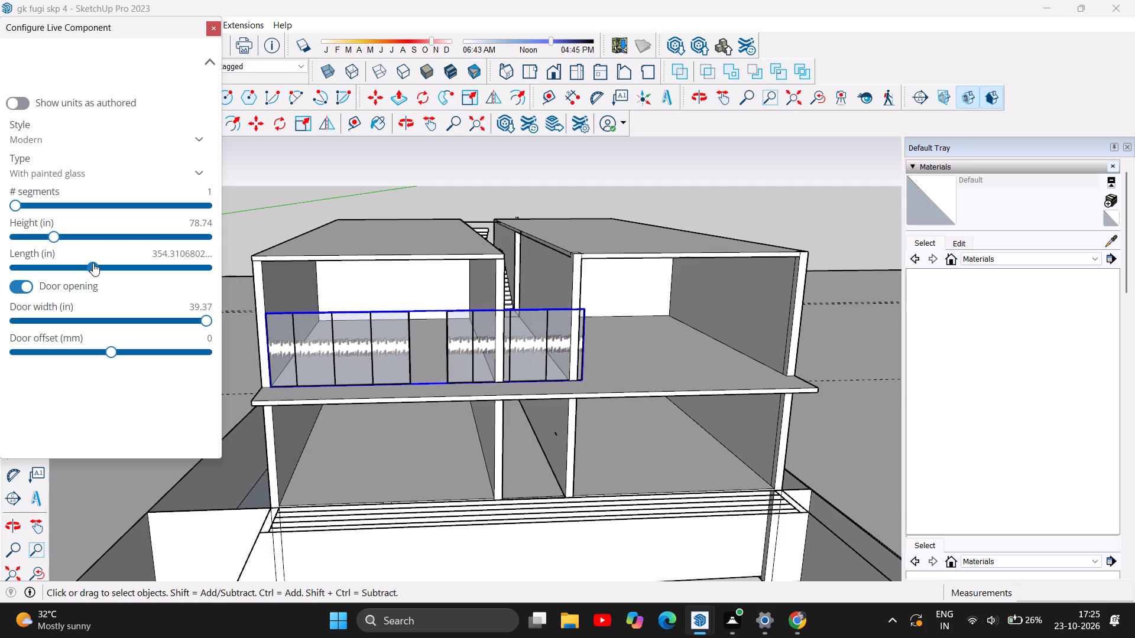
drag(93, 263, 68, 262)
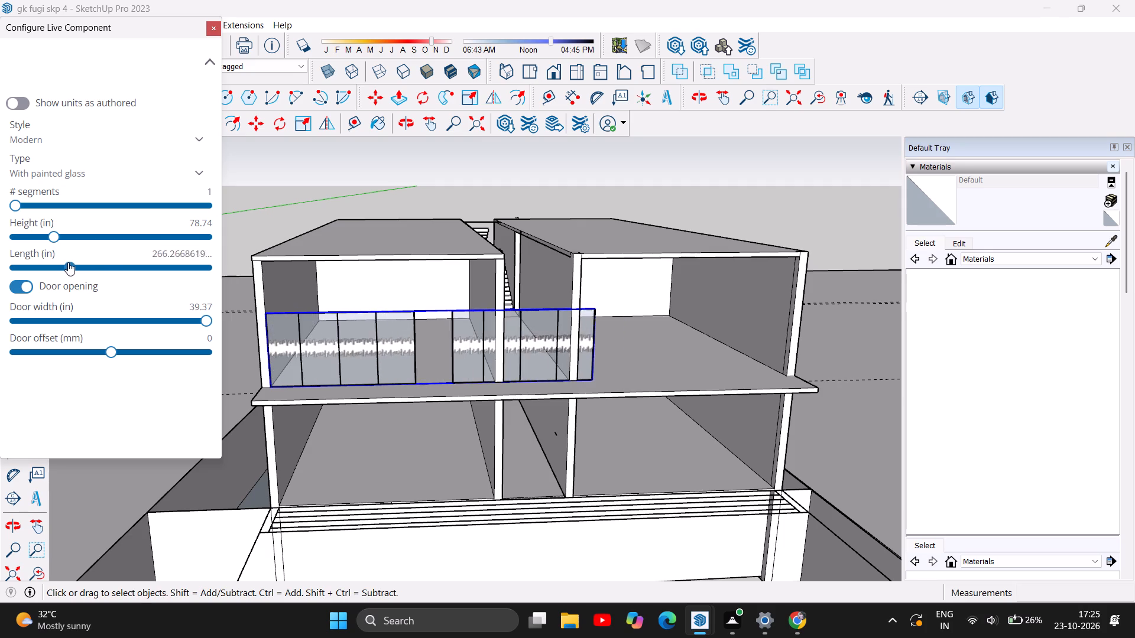
drag(68, 262, 54, 261)
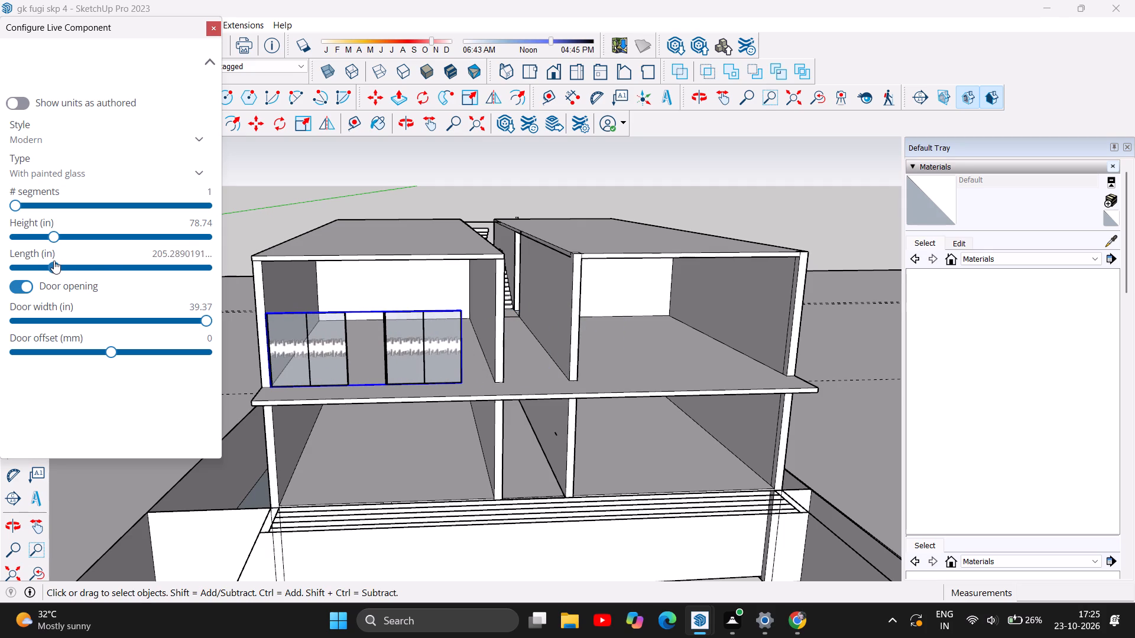
drag(54, 261, 73, 258)
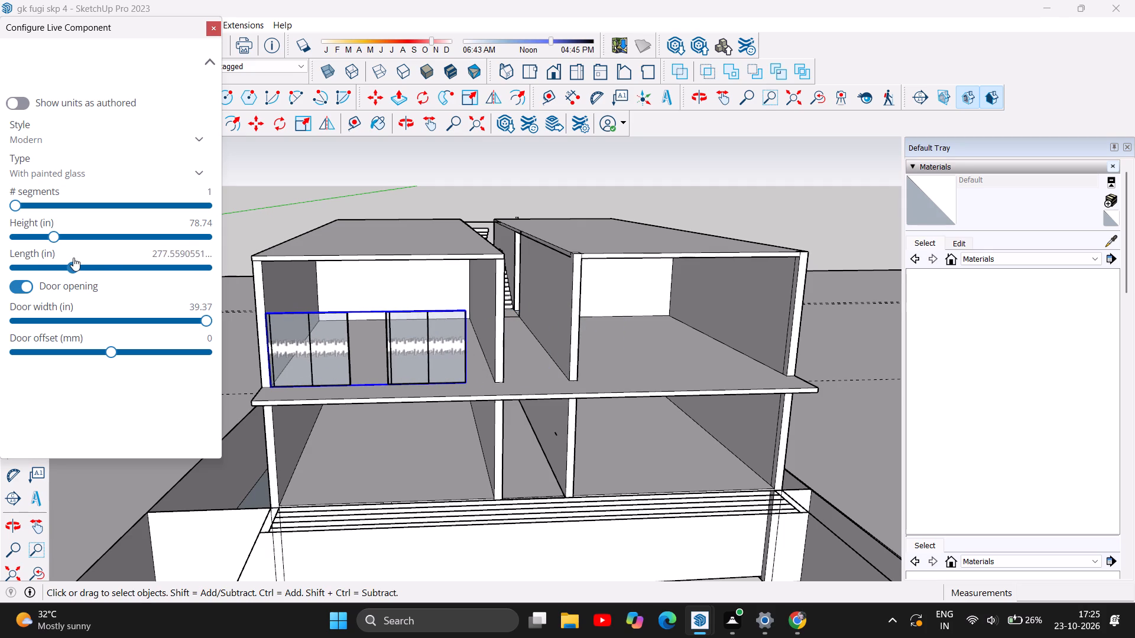
drag(73, 258, 87, 258)
drag(87, 258, 100, 259)
drag(104, 265, 80, 268)
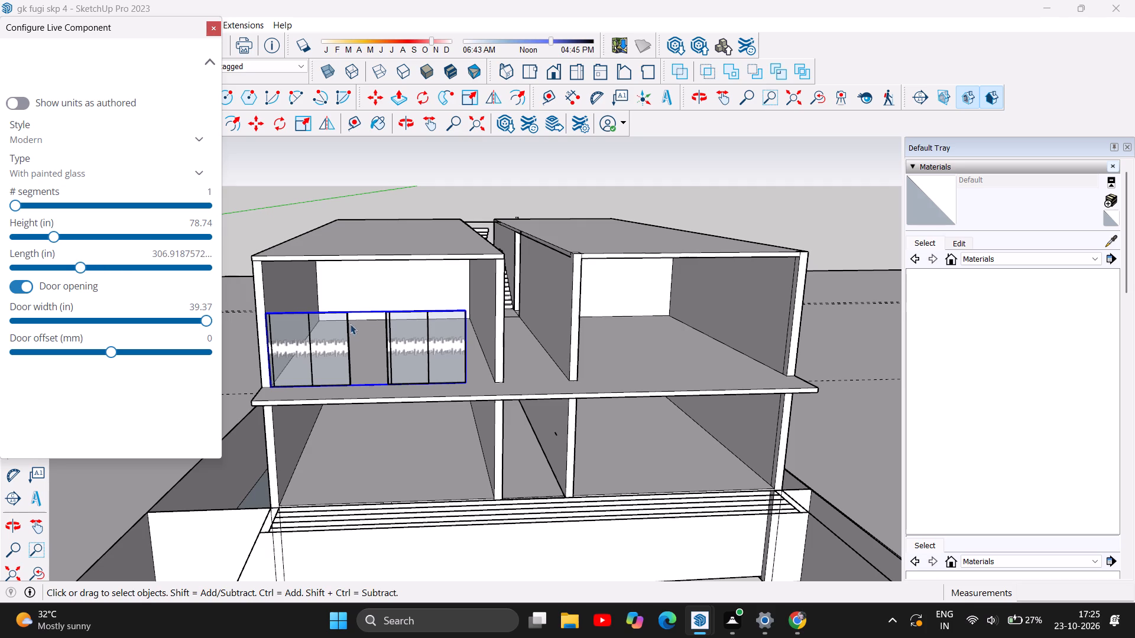
scroll(423, 352, up, 5)
scroll(429, 371, down, 6)
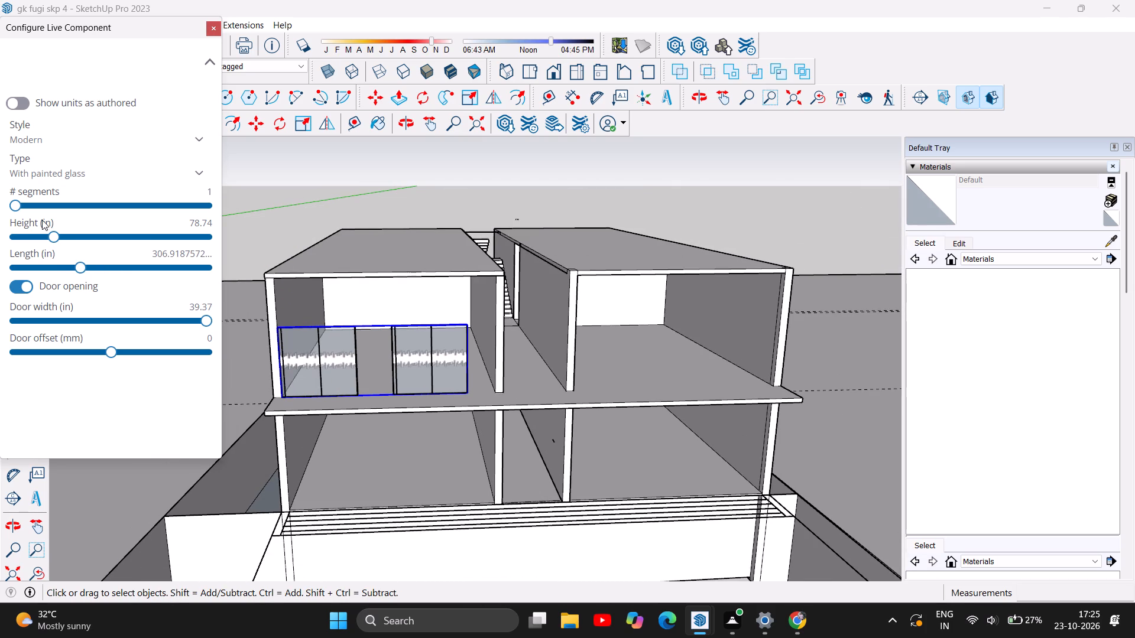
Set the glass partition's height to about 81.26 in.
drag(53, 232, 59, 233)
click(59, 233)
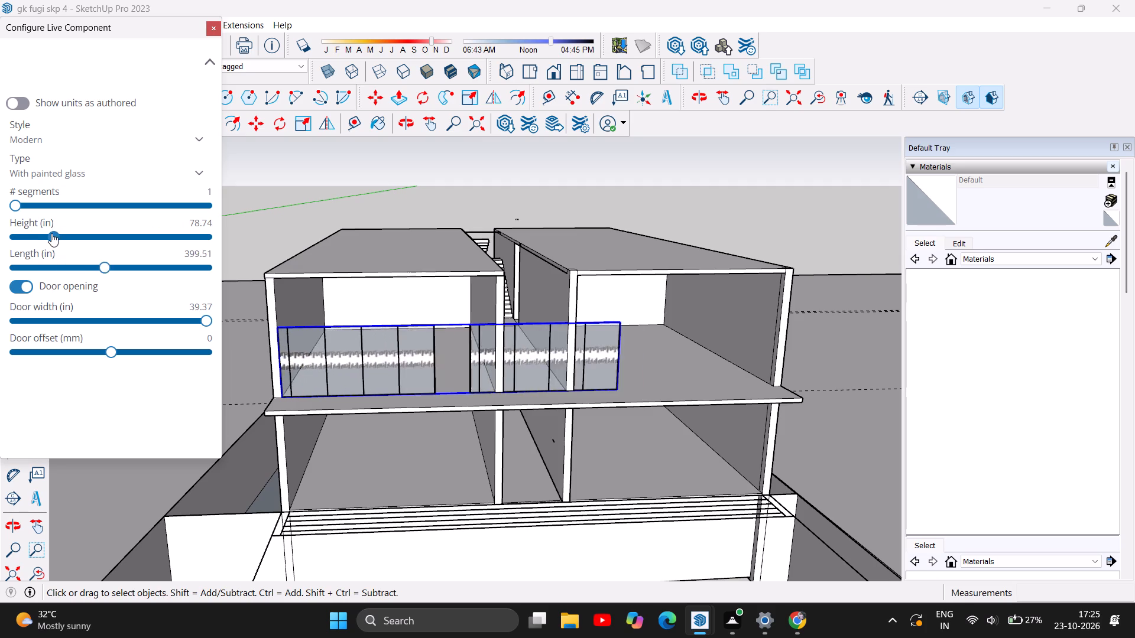
Shorten the glass partition to a length of about 225.6 in so it fits between the upper front walls.
click(79, 261)
click(74, 262)
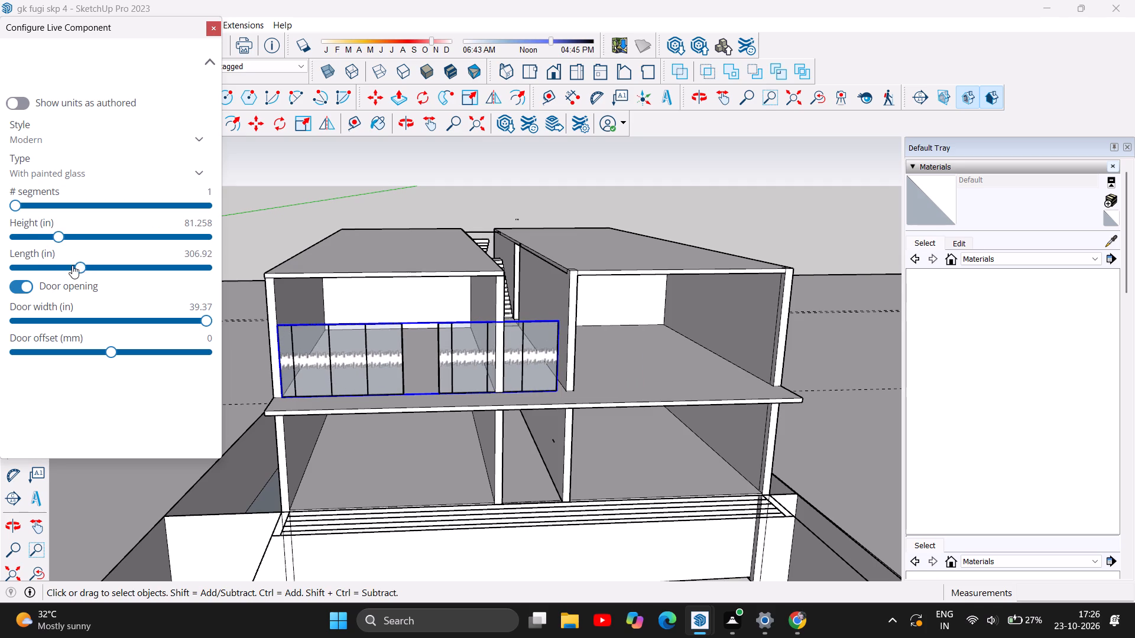
drag(80, 263, 75, 263)
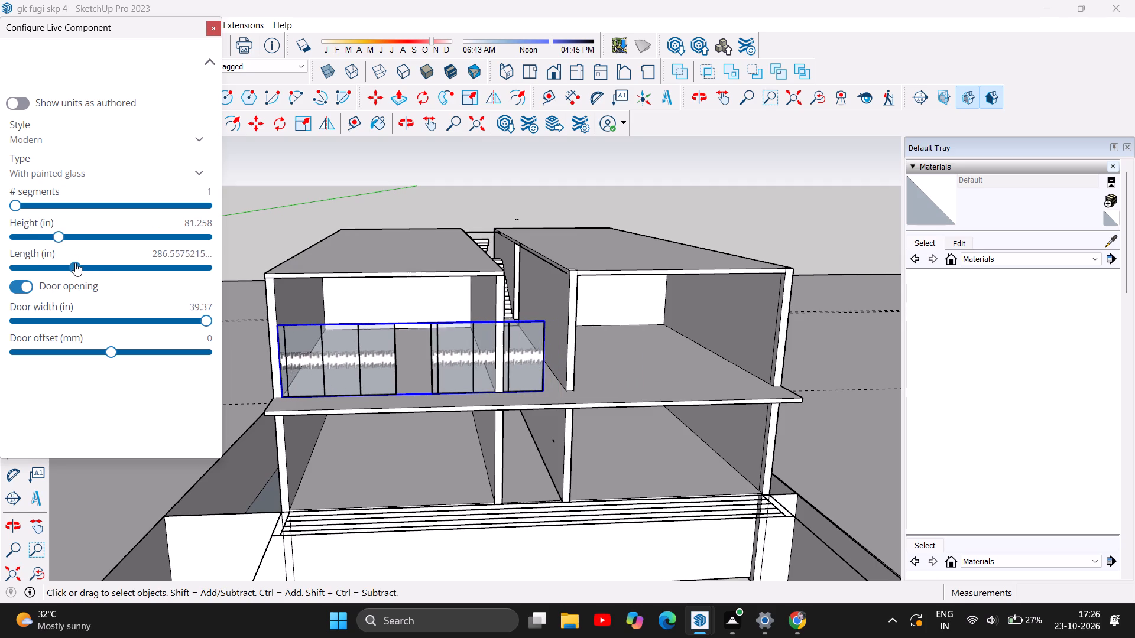
drag(75, 263, 67, 263)
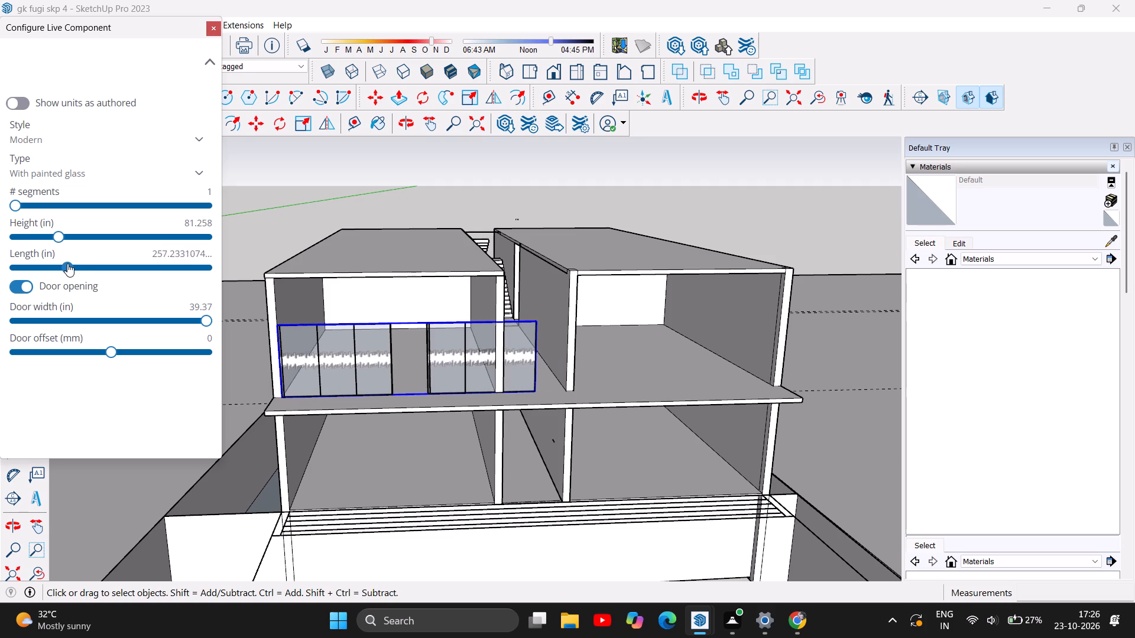
drag(67, 263, 64, 263)
drag(61, 263, 51, 264)
drag(52, 266, 51, 266)
drag(51, 266, 53, 262)
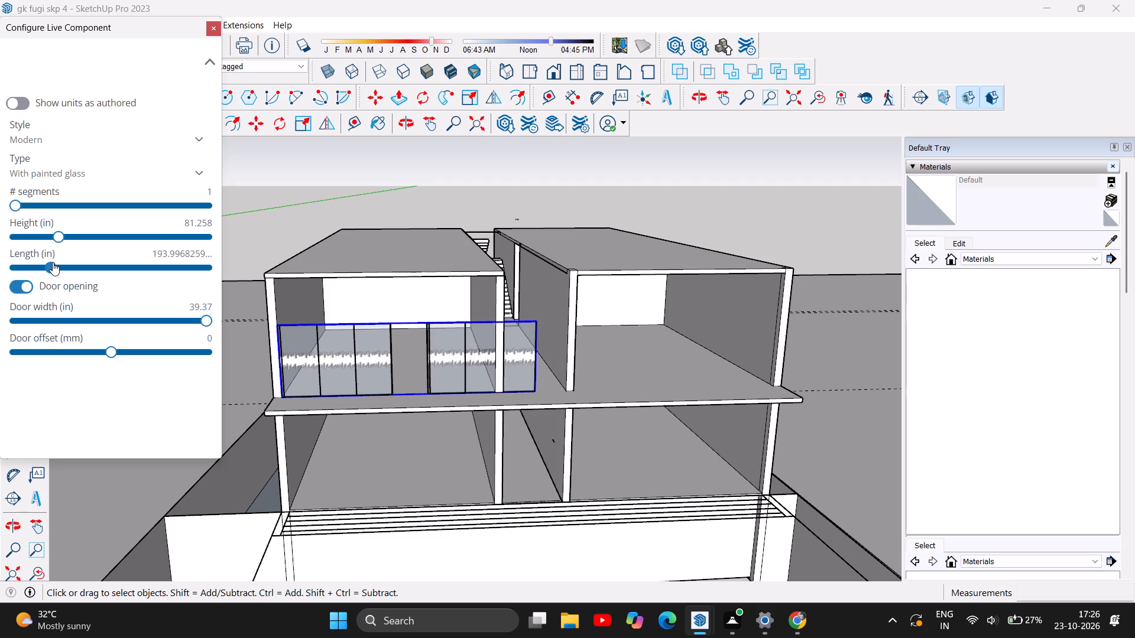
drag(53, 262, 59, 262)
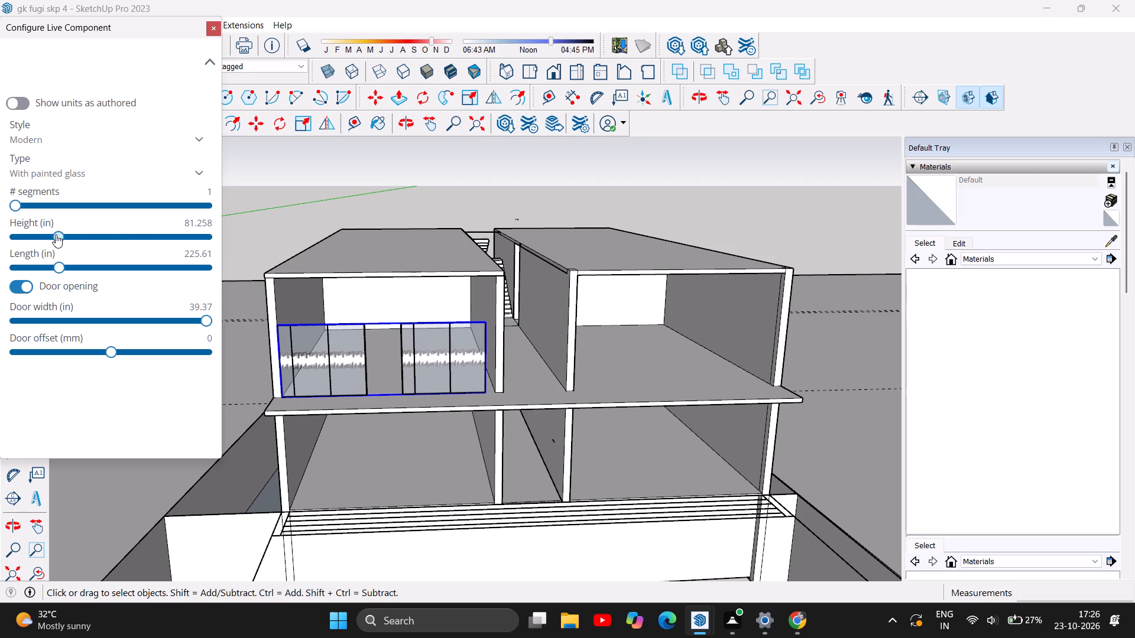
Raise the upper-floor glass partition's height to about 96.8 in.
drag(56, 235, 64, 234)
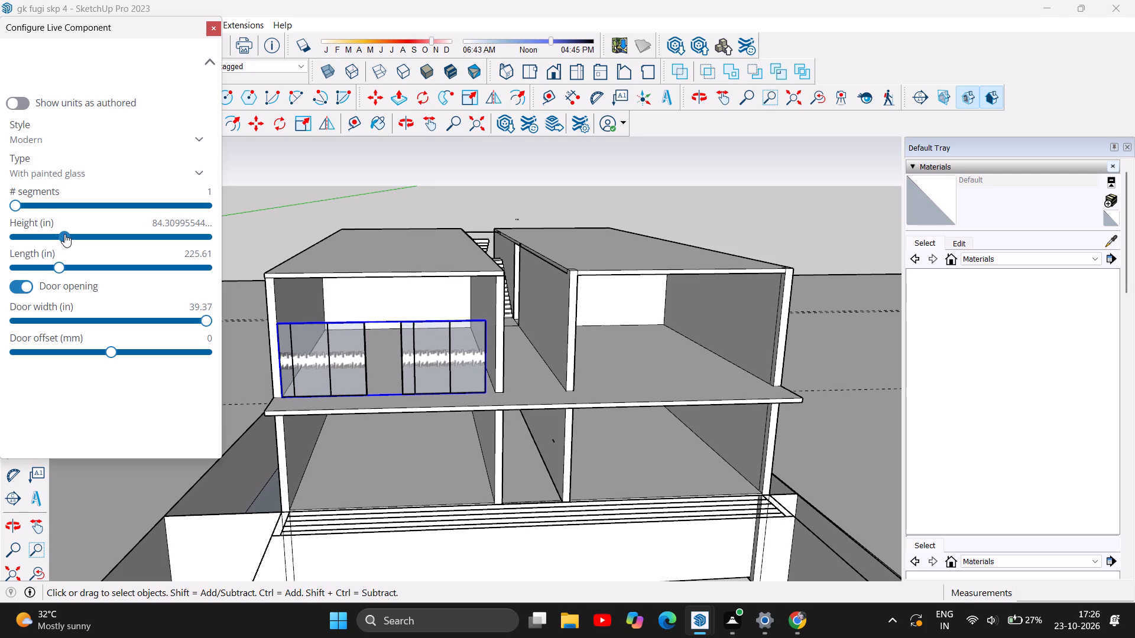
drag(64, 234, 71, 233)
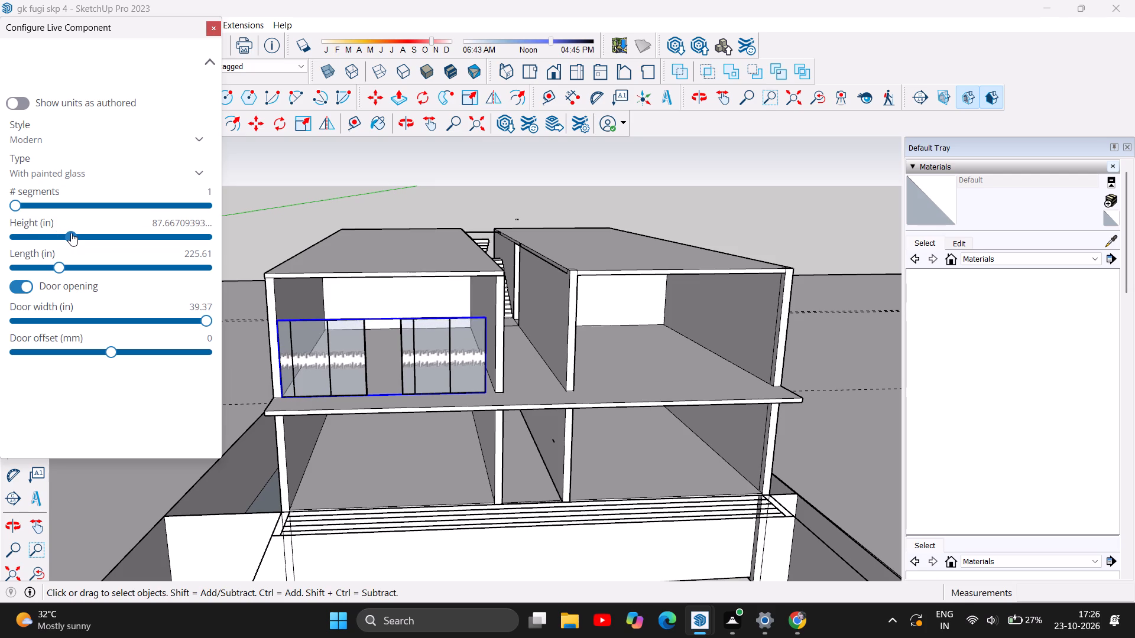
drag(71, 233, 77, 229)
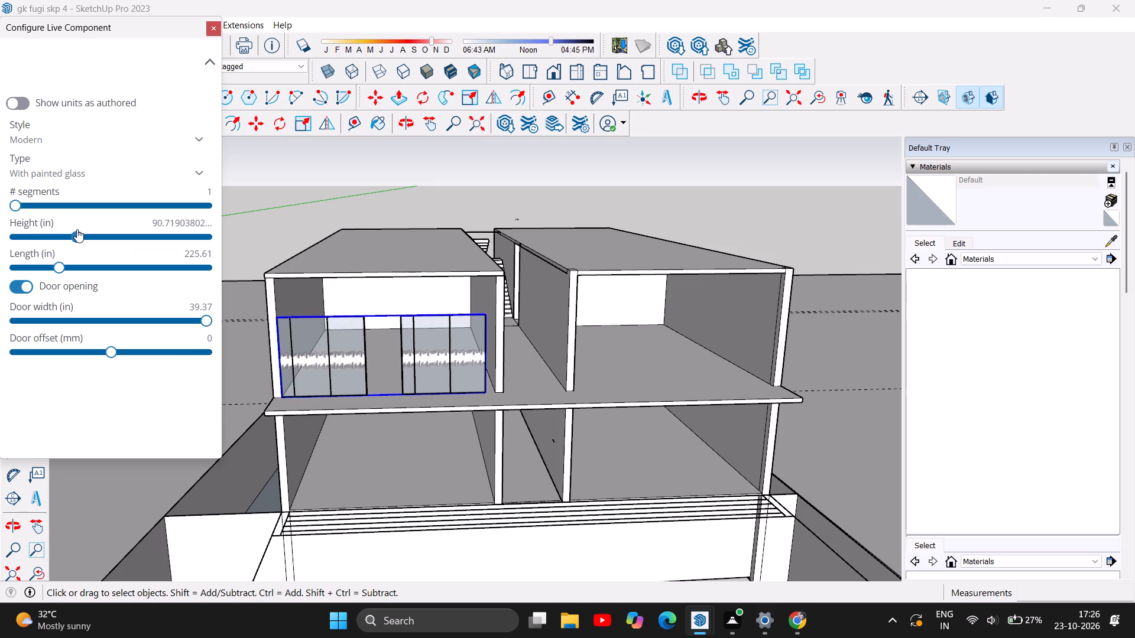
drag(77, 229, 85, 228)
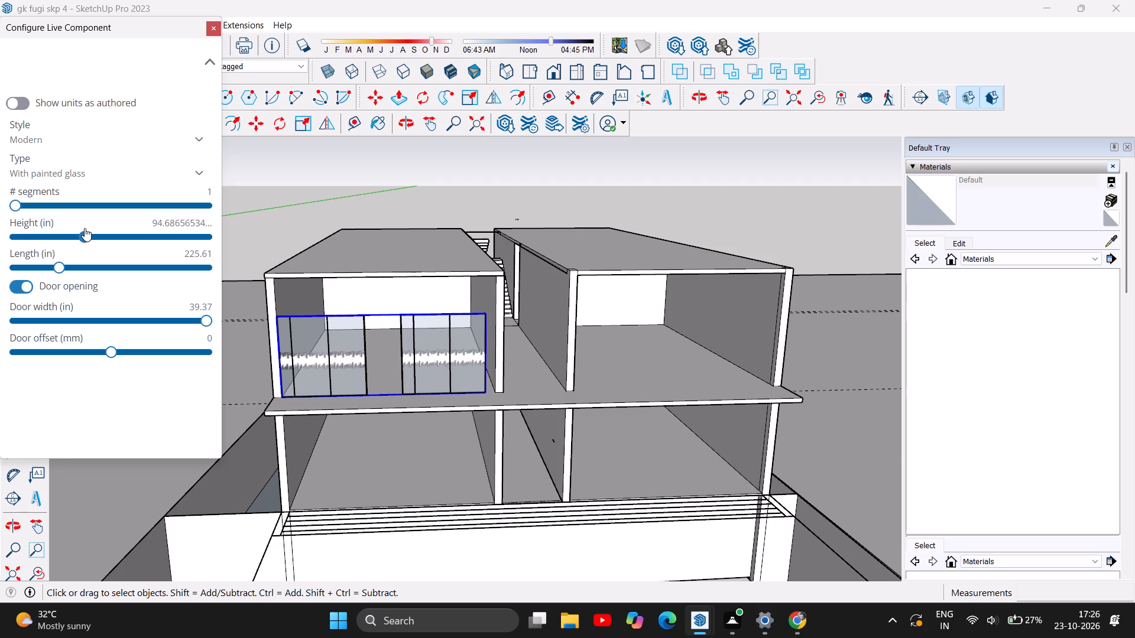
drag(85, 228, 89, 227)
Examine how the glass partition fits between the upper floor's side walls, slab and roof.
scroll(388, 412, down, 2)
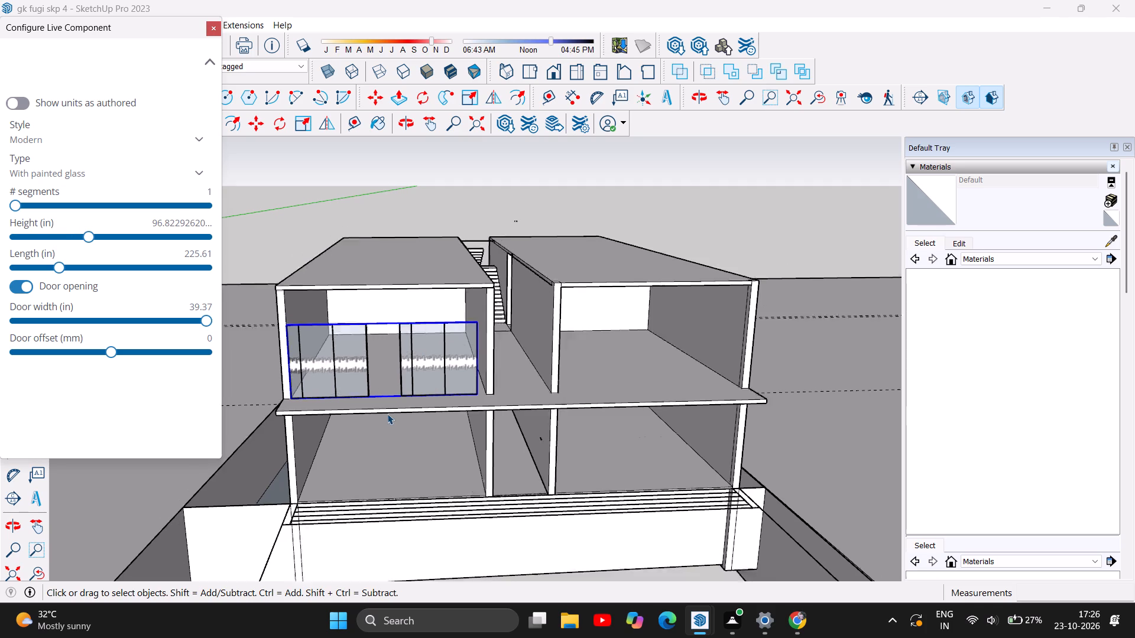
scroll(387, 414, down, 4)
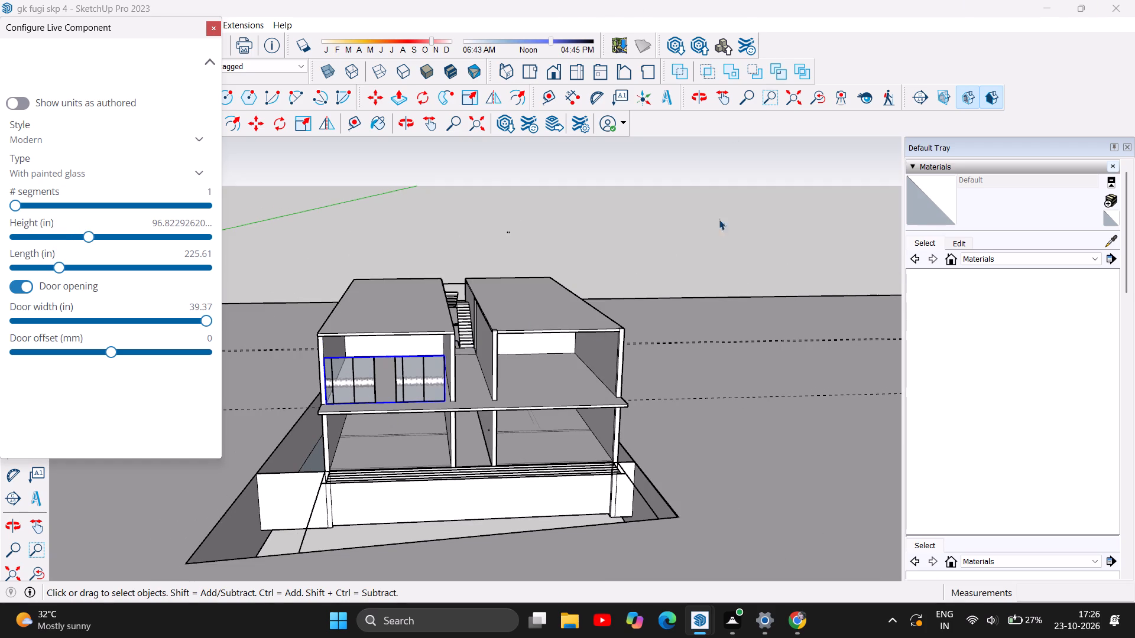
scroll(421, 360, up, 6)
scroll(369, 444, up, 6)
scroll(591, 358, down, 6)
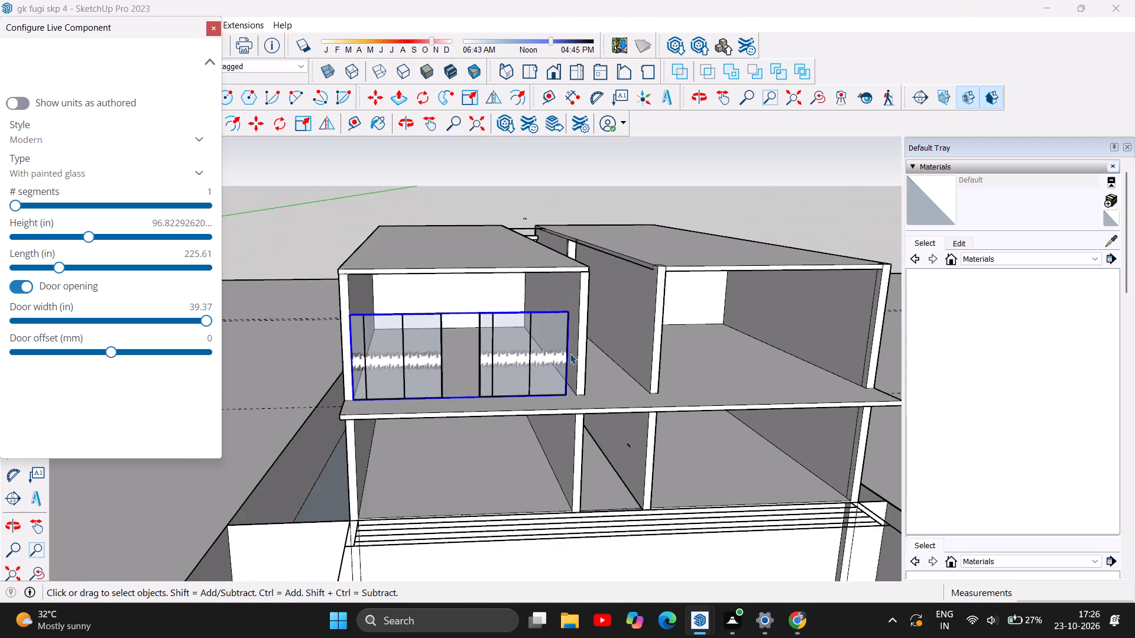
scroll(413, 349, up, 4)
scroll(475, 414, up, 4)
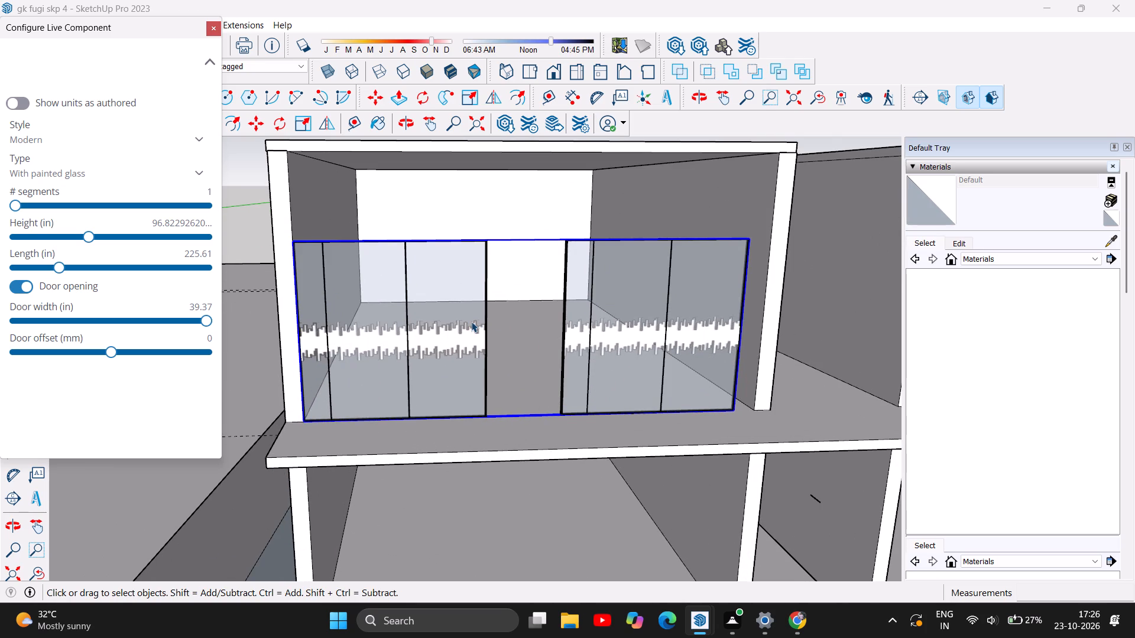
scroll(471, 321, up, 6)
scroll(492, 414, up, 5)
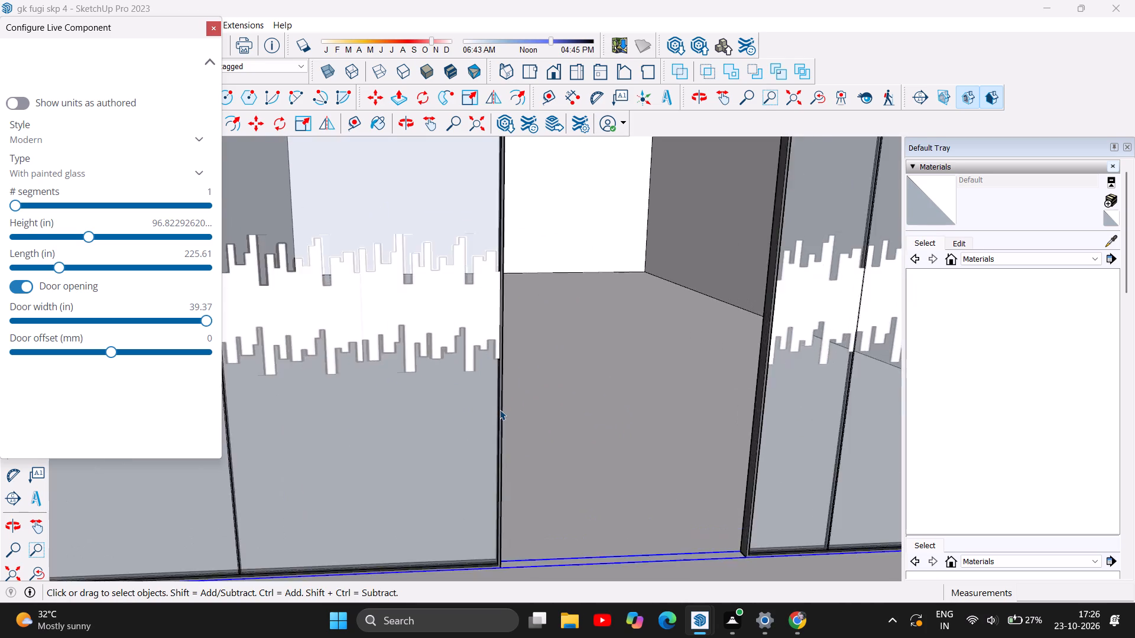
scroll(500, 409, up, 3)
scroll(485, 407, down, 17)
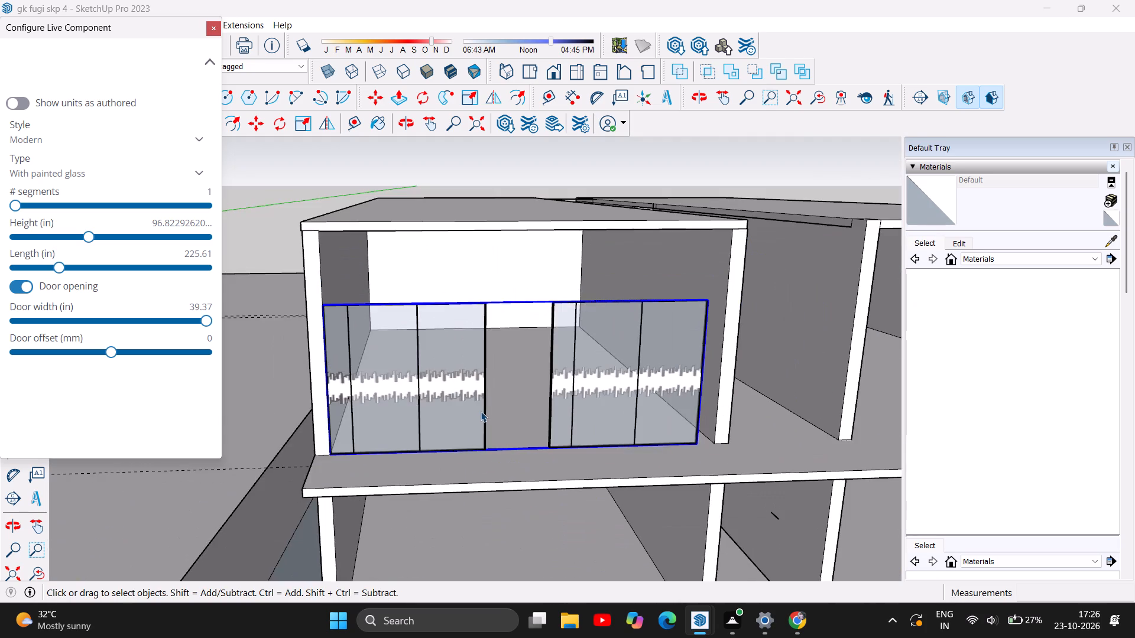
scroll(481, 411, down, 5)
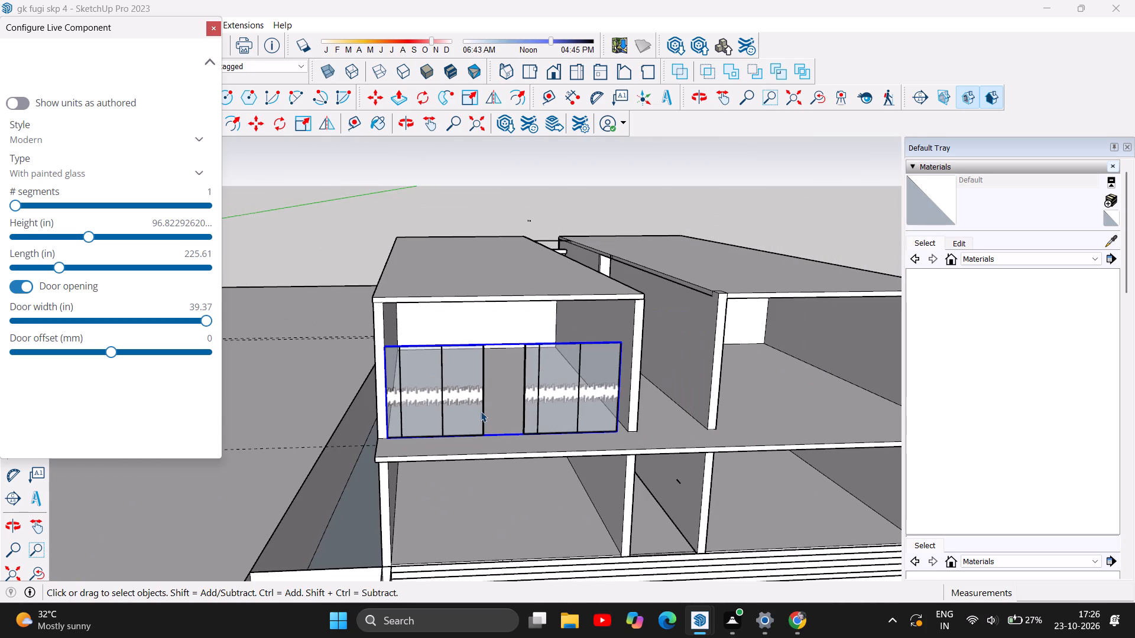
scroll(481, 411, up, 2)
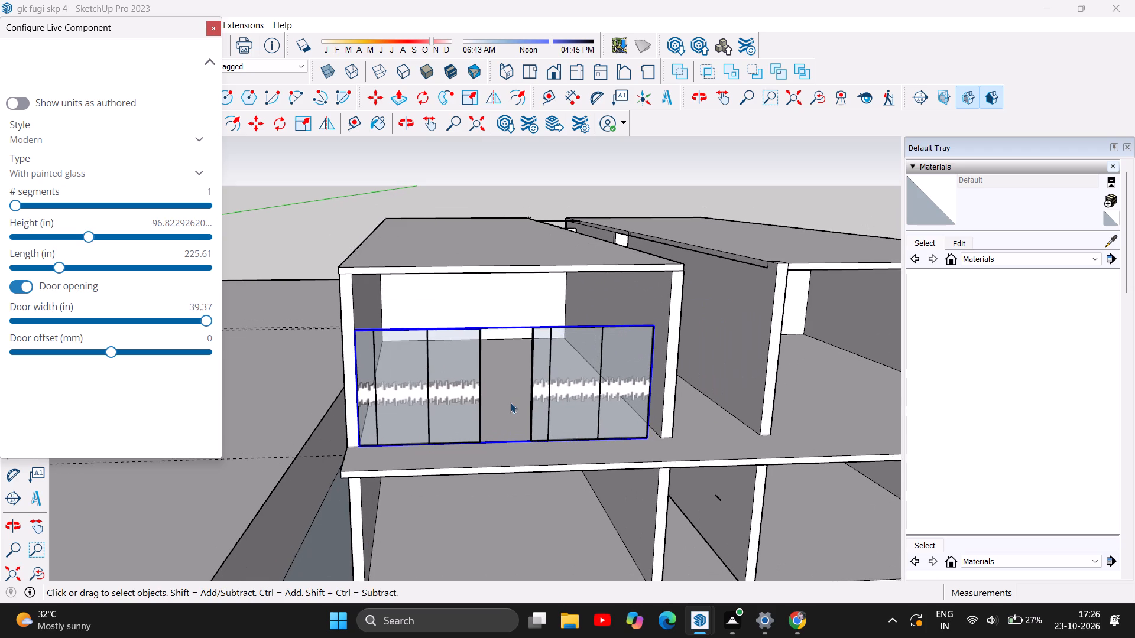
scroll(510, 402, up, 1)
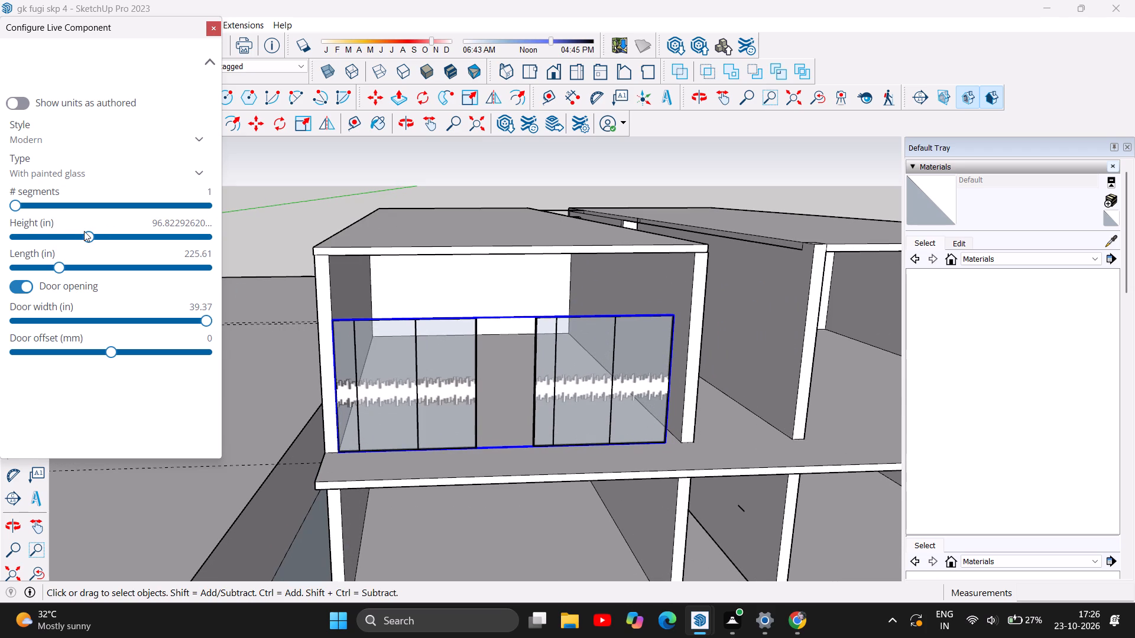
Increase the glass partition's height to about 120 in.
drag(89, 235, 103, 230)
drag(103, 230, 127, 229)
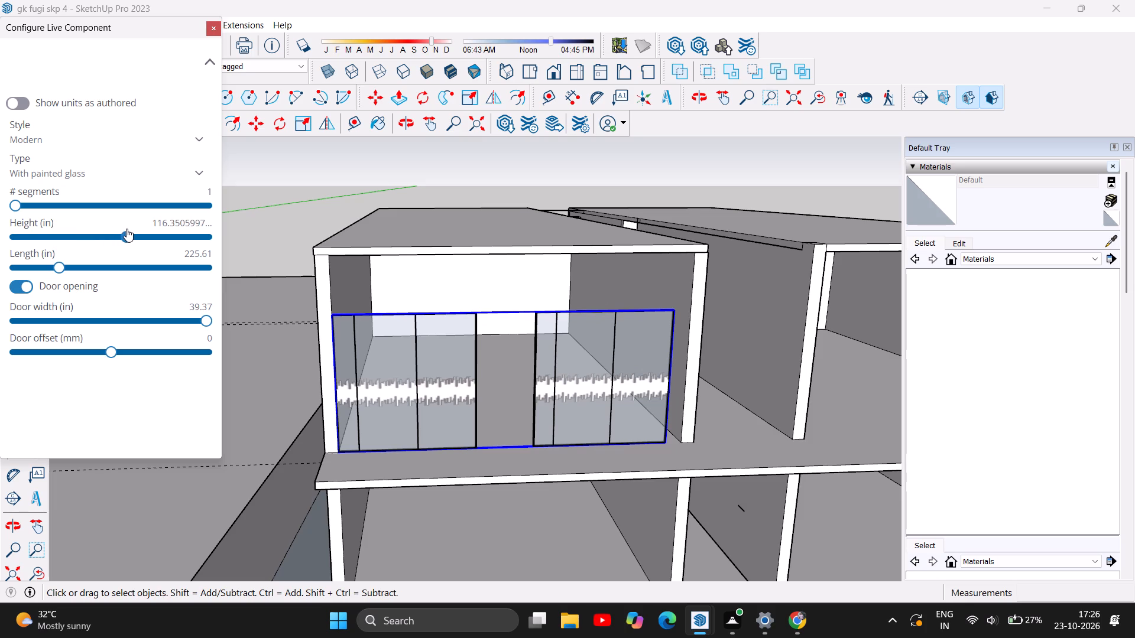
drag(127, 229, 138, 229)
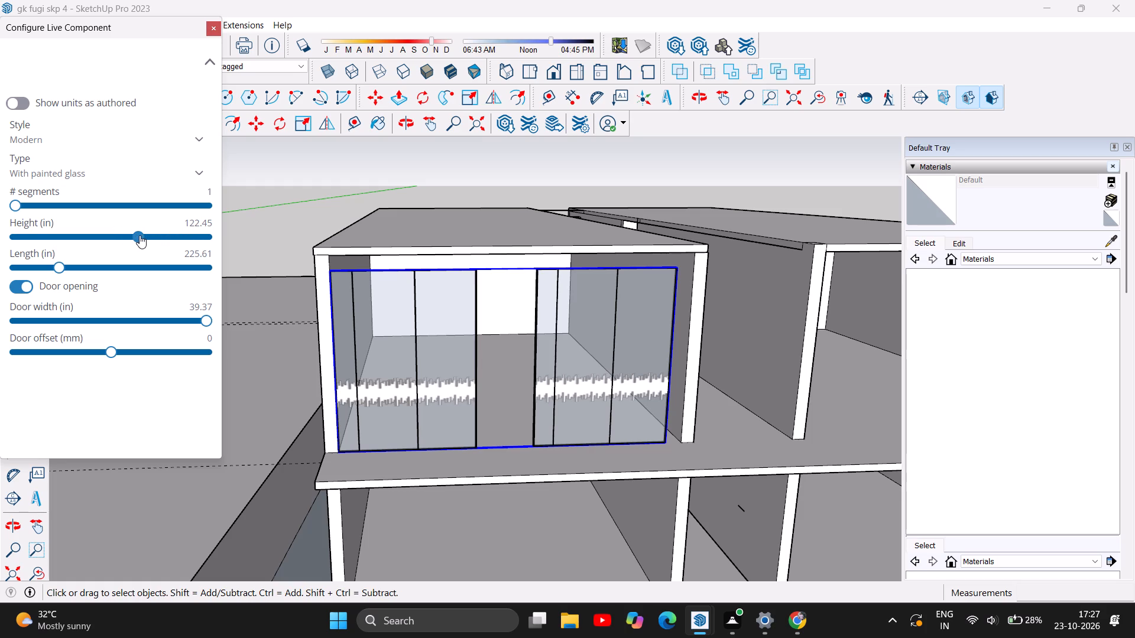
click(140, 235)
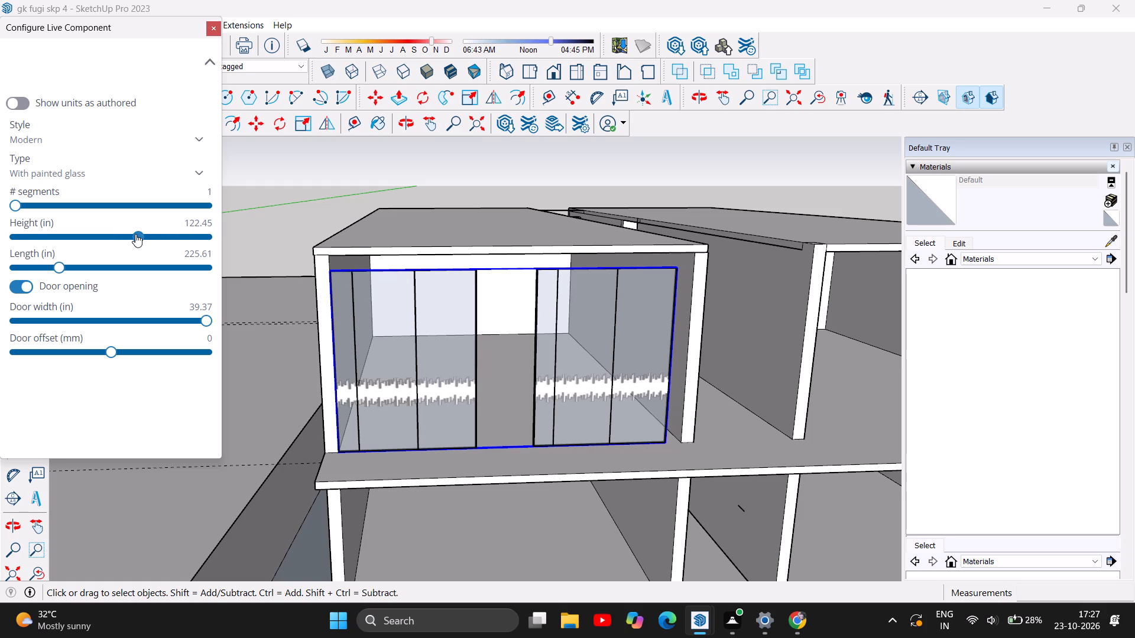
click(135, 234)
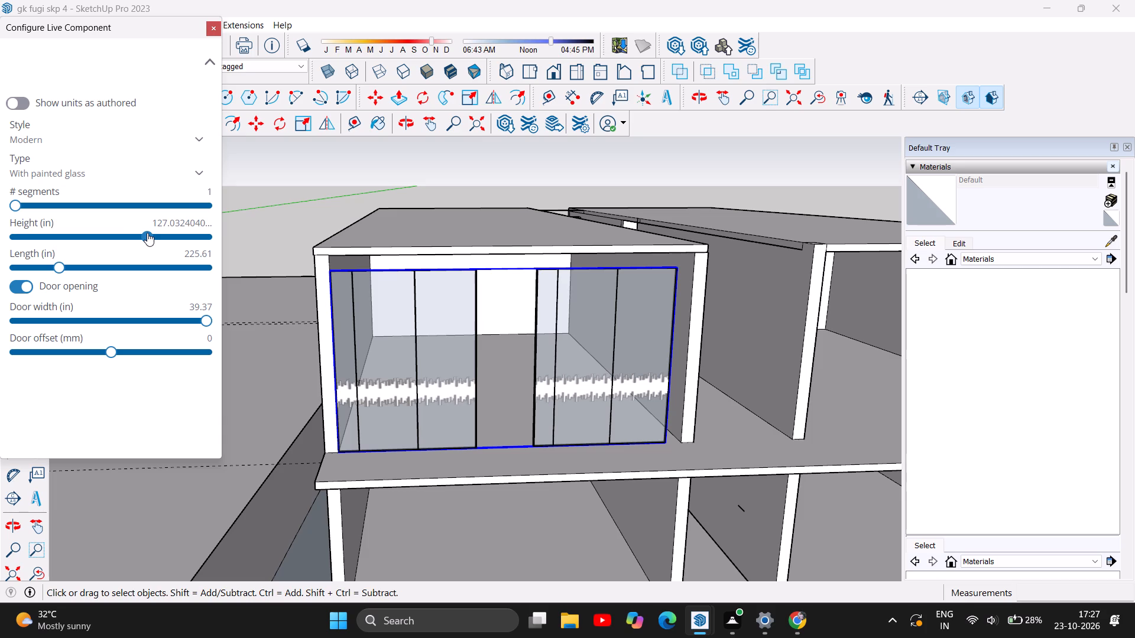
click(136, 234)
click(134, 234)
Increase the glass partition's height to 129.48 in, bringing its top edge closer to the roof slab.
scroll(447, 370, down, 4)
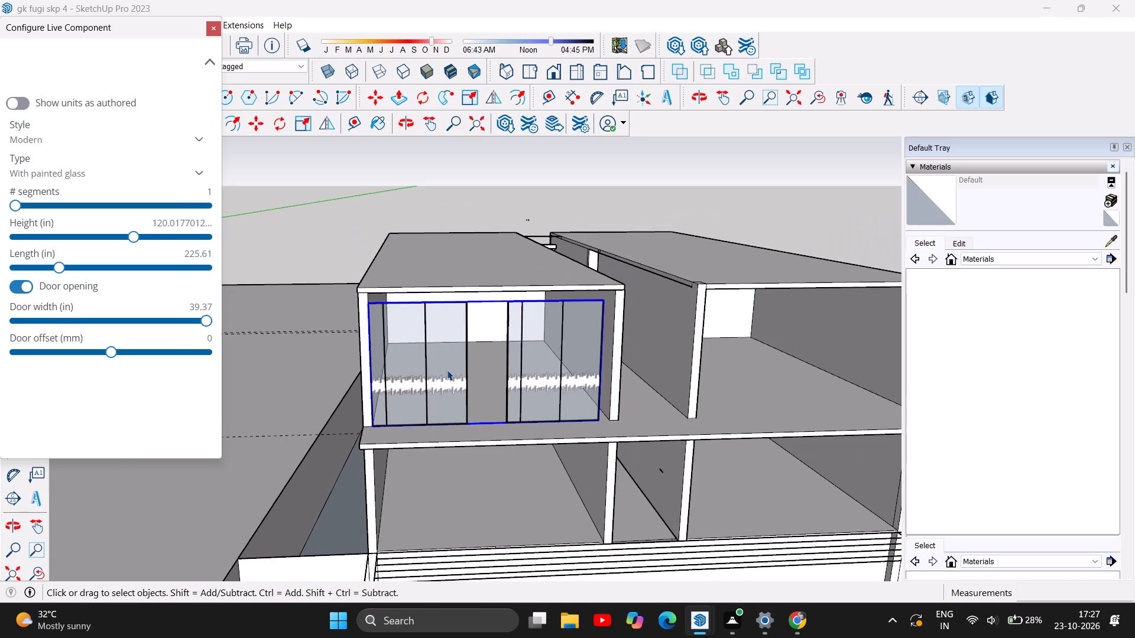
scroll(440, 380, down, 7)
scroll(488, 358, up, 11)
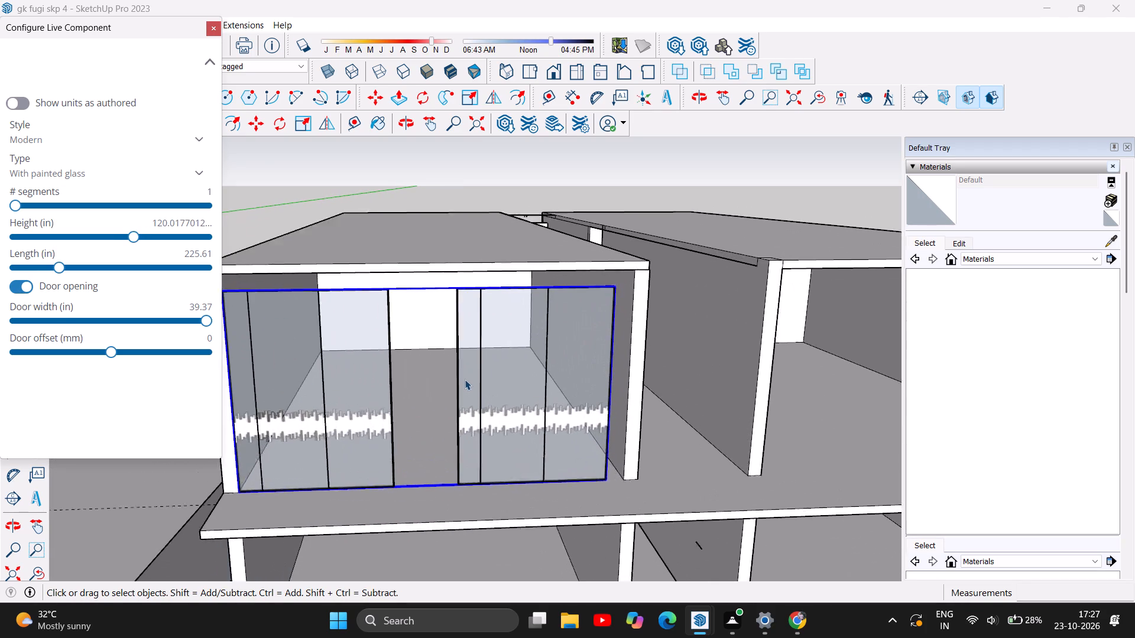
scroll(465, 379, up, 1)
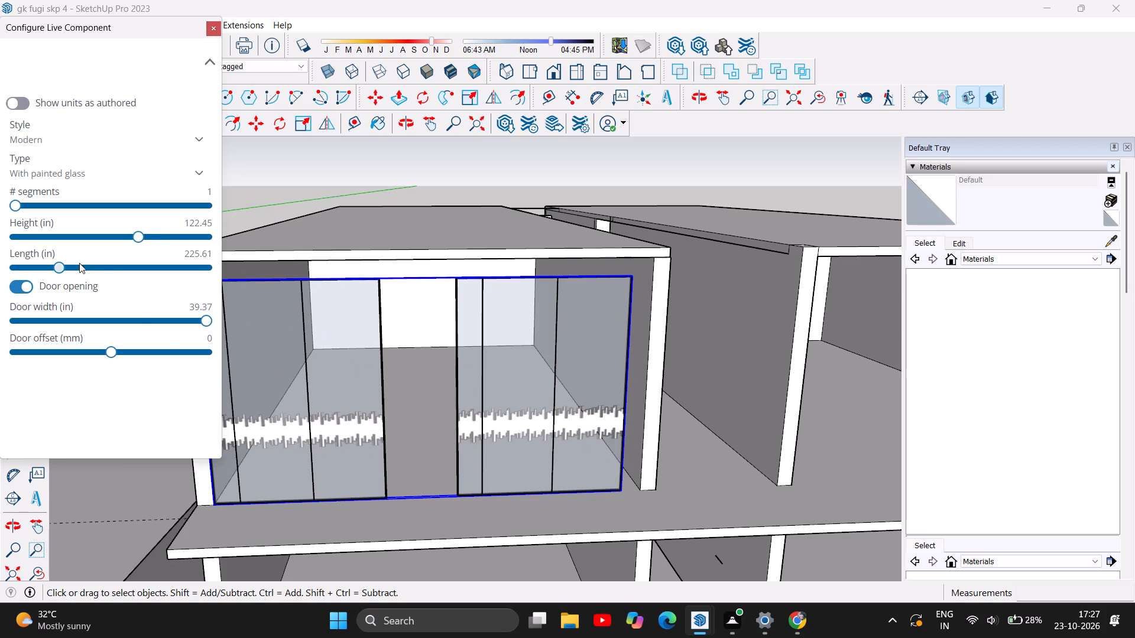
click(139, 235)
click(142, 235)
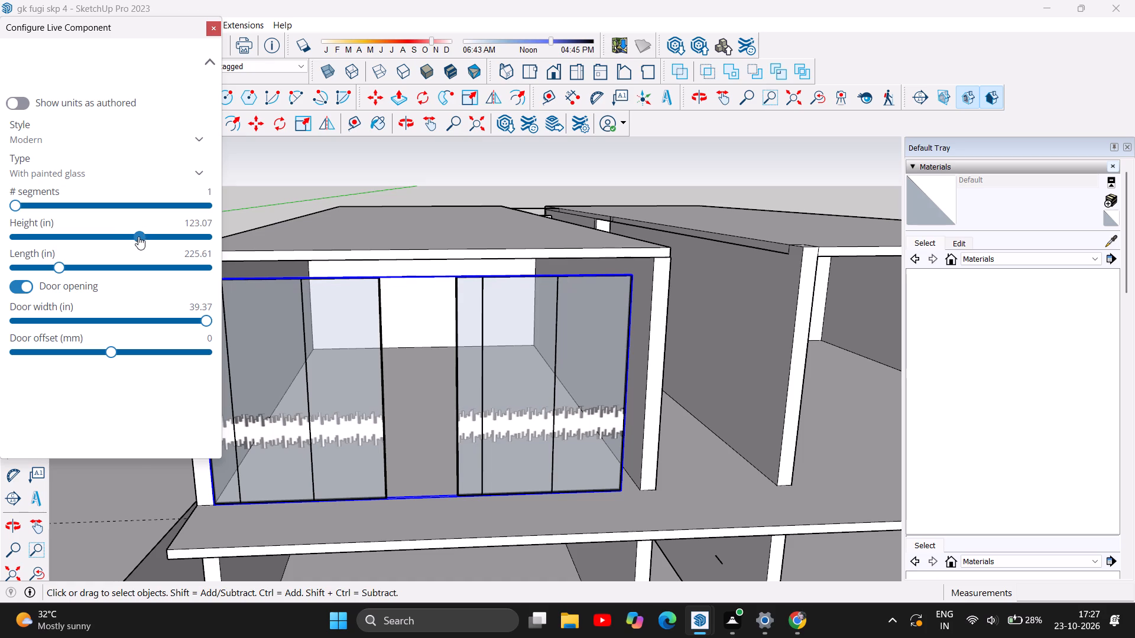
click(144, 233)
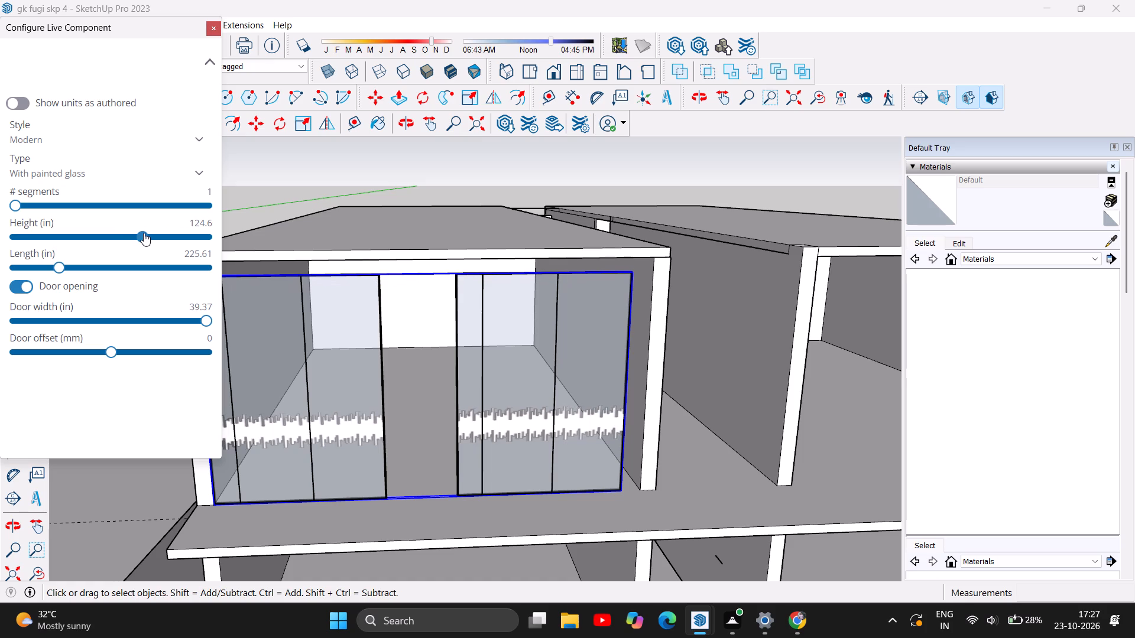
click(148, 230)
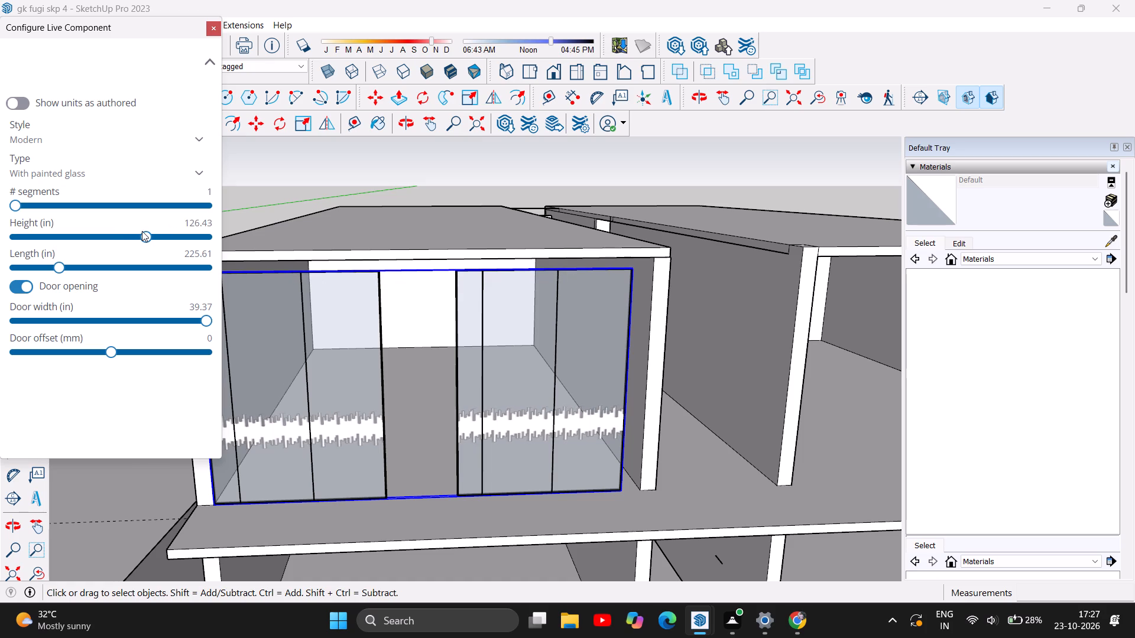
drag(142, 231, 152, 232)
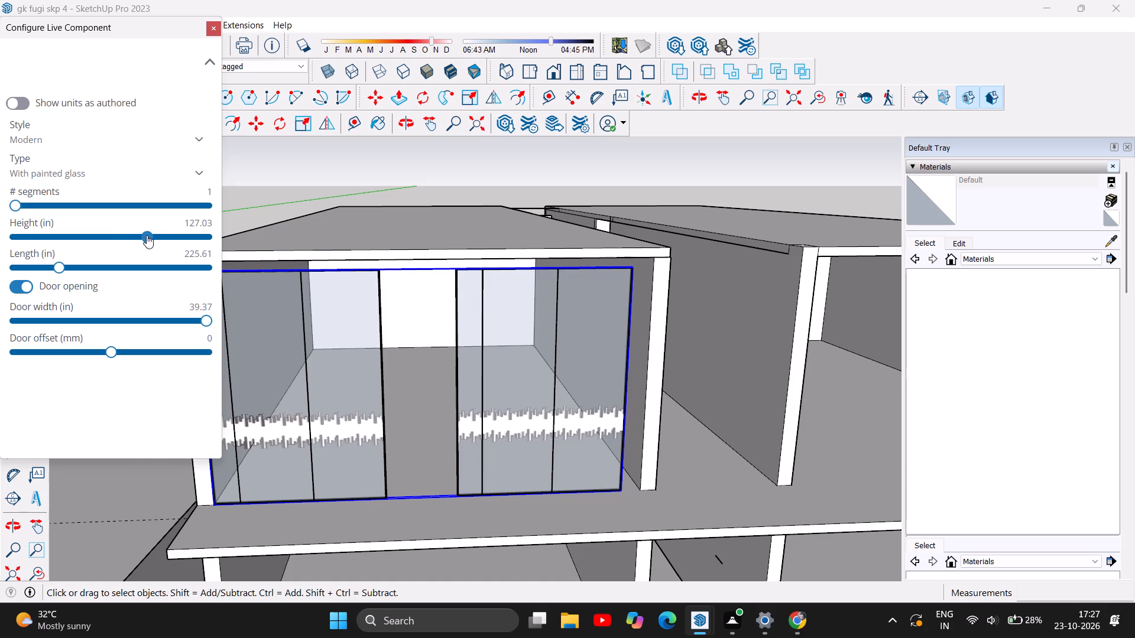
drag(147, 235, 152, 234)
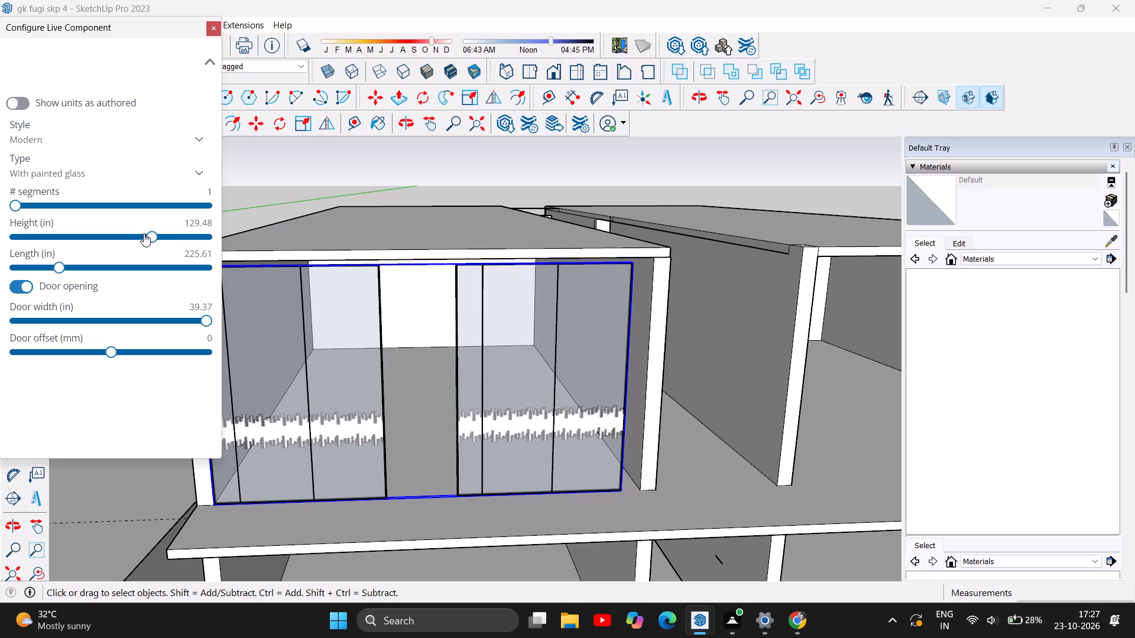
Set the glass partition's height to about 133.14 in to fill the upper opening below the roof slab.
scroll(459, 267, down, 3)
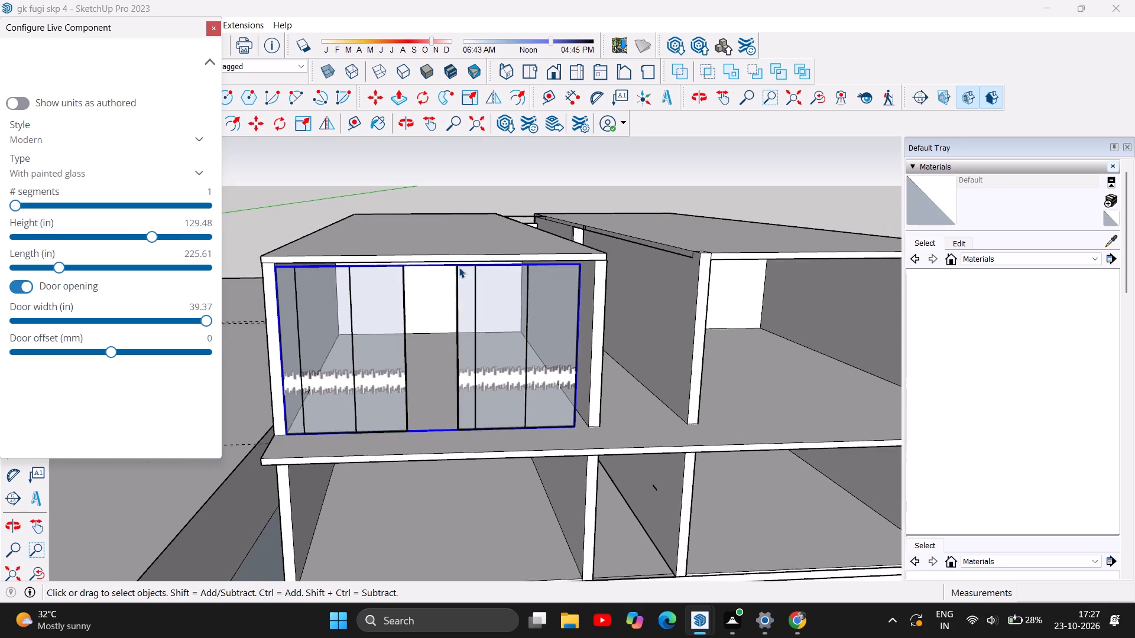
scroll(459, 267, down, 2)
scroll(462, 341, up, 3)
scroll(460, 269, up, 2)
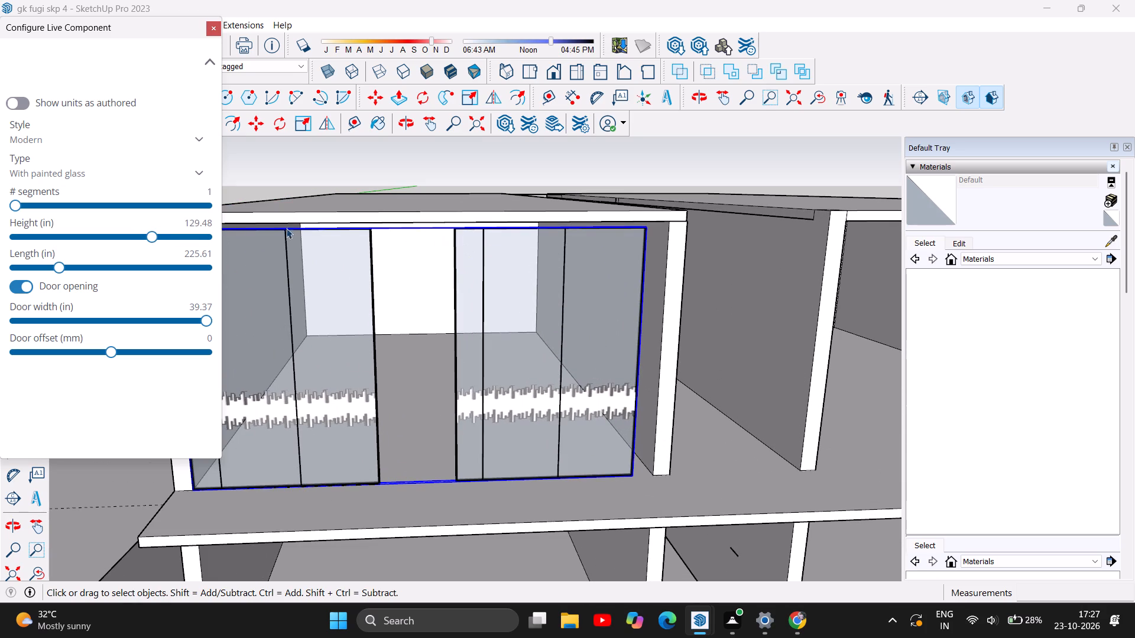
click(154, 236)
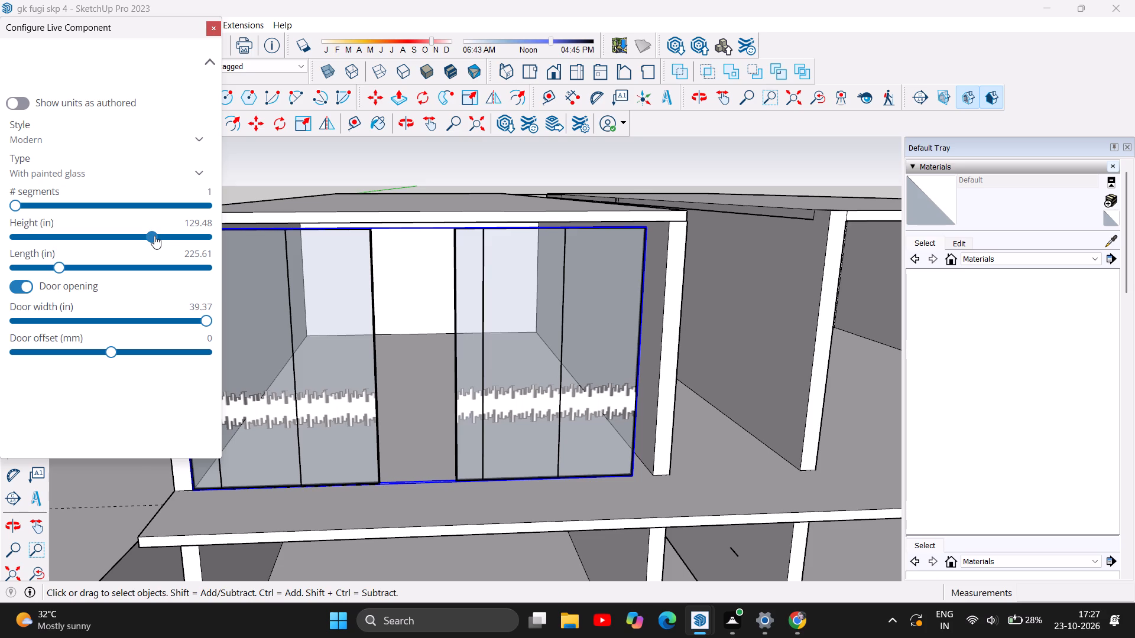
click(159, 235)
Show the glass partition's Live Component dimensions in their authored units.
scroll(463, 261, down, 5)
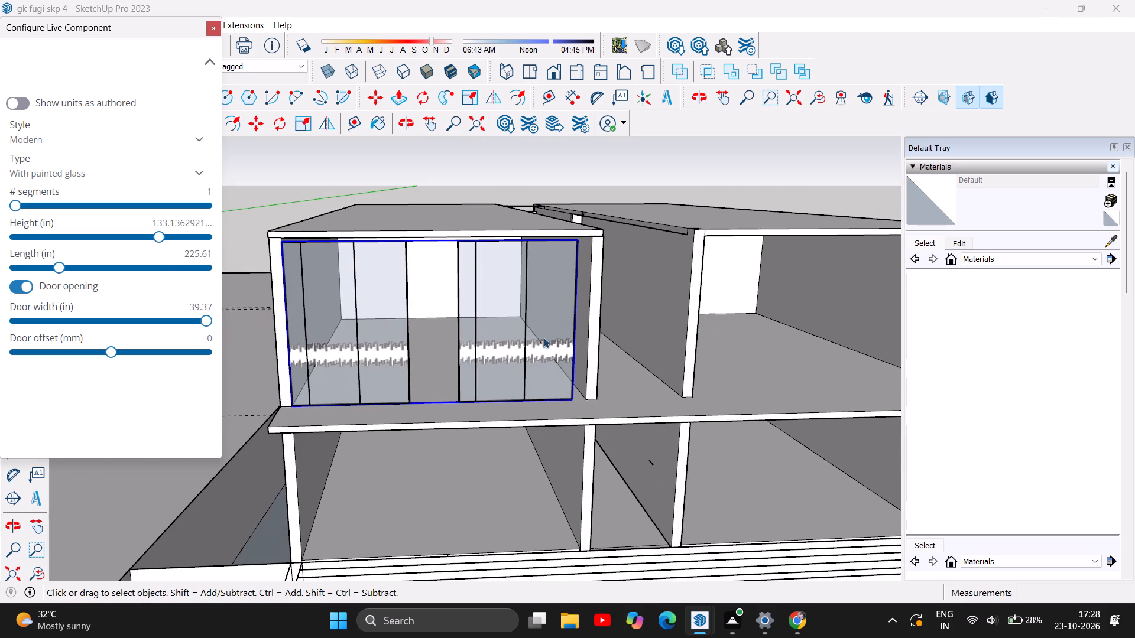
scroll(572, 302, down, 6)
scroll(546, 345, up, 6)
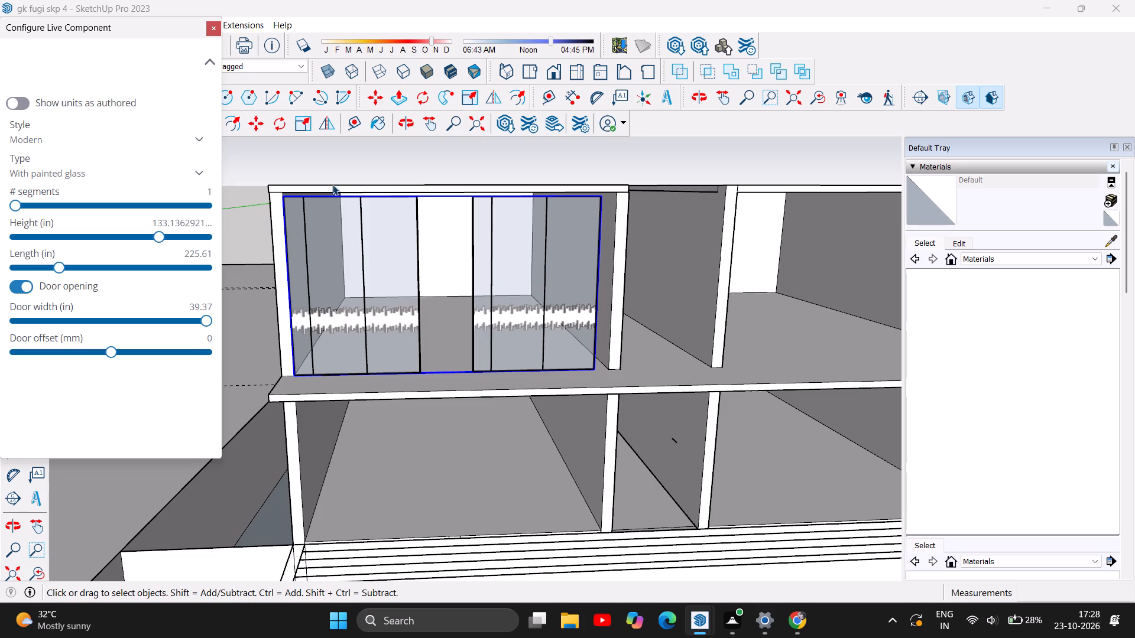
click(19, 105)
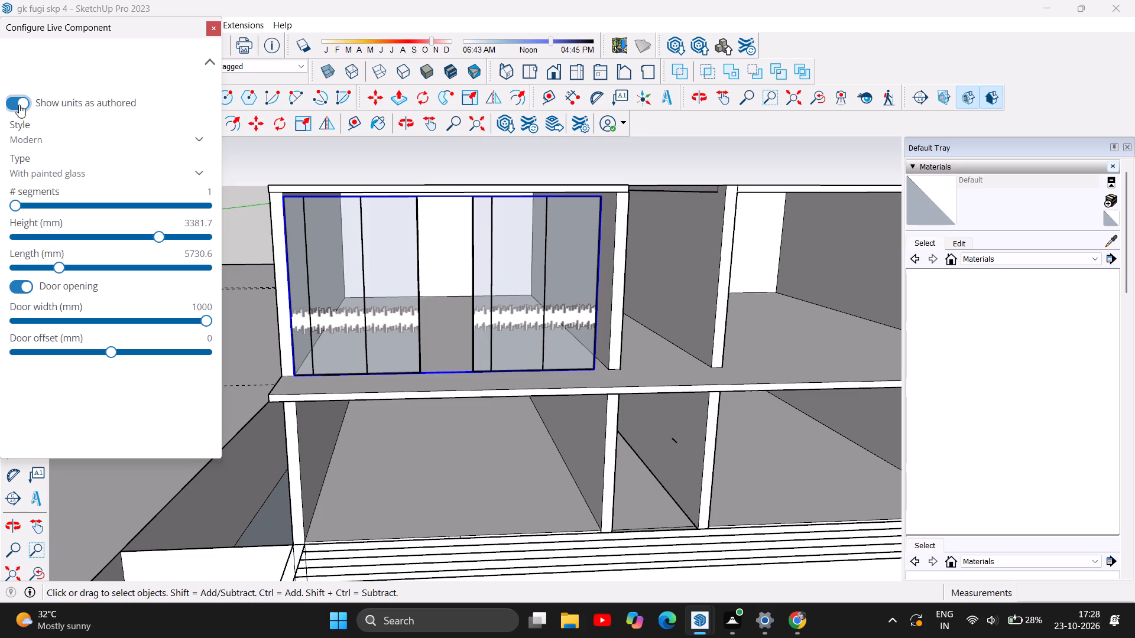
scroll(502, 228, down, 2)
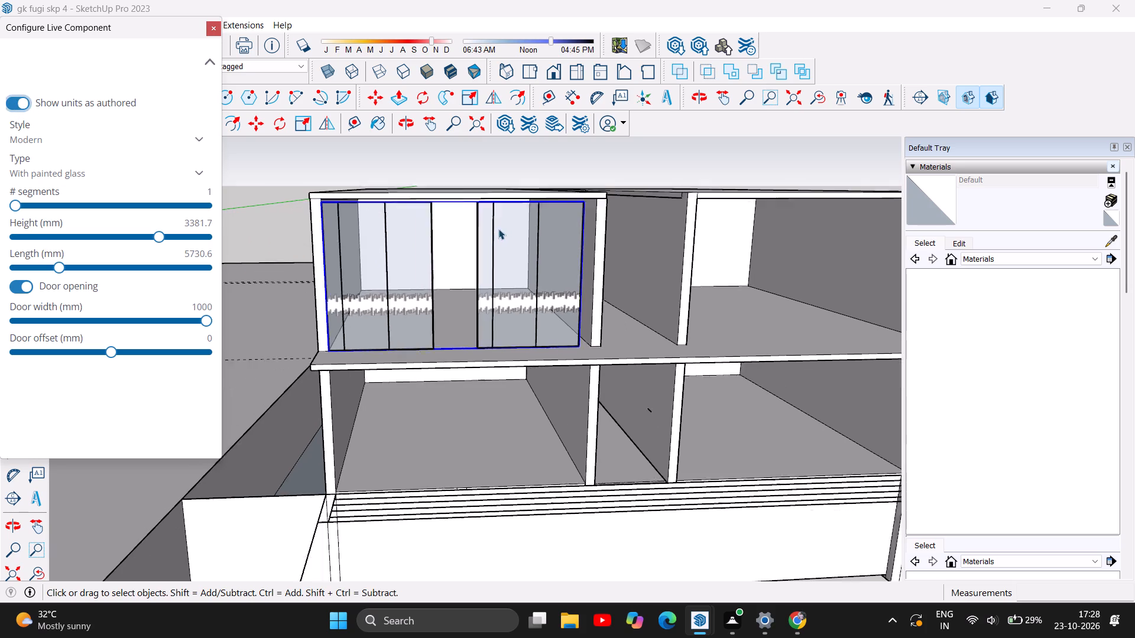
Examine how the glass partition fits the upper-storey opening, including the gap between its end and the side wall.
scroll(498, 229, down, 1)
scroll(557, 189, up, 4)
scroll(584, 245, down, 4)
scroll(584, 245, up, 1)
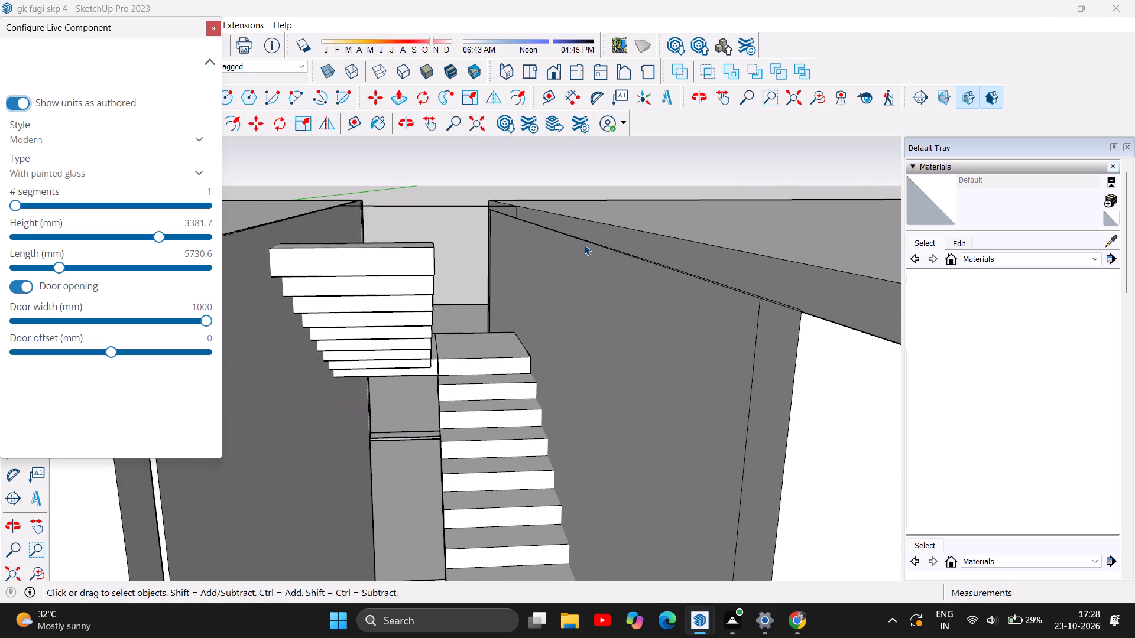
scroll(584, 245, down, 13)
scroll(381, 193, down, 5)
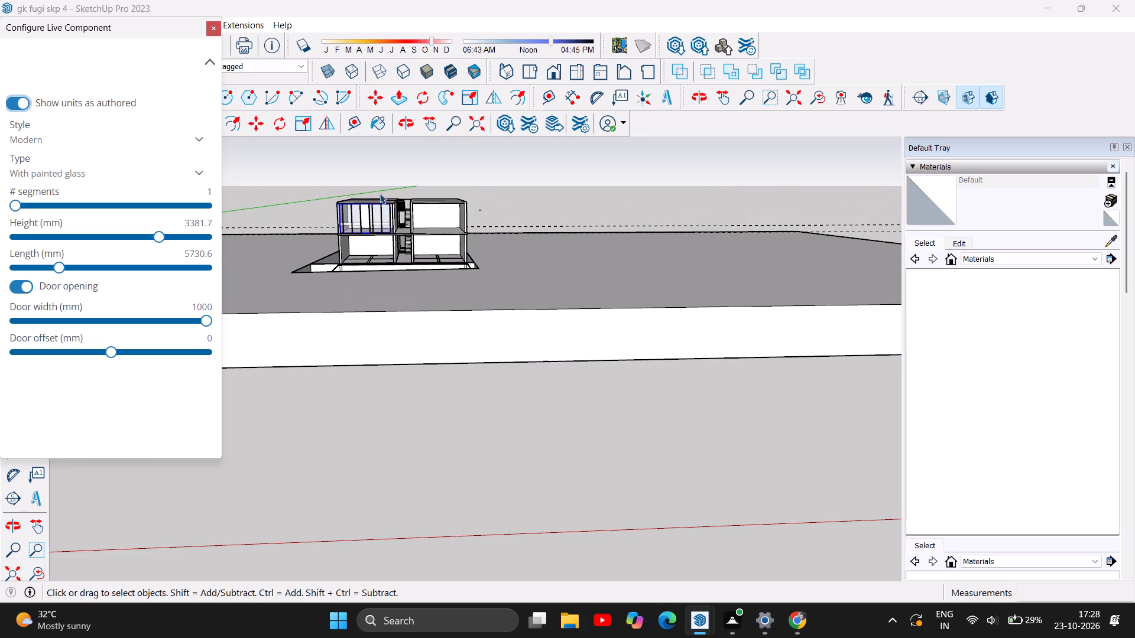
scroll(330, 206, up, 5)
scroll(417, 219, up, 1)
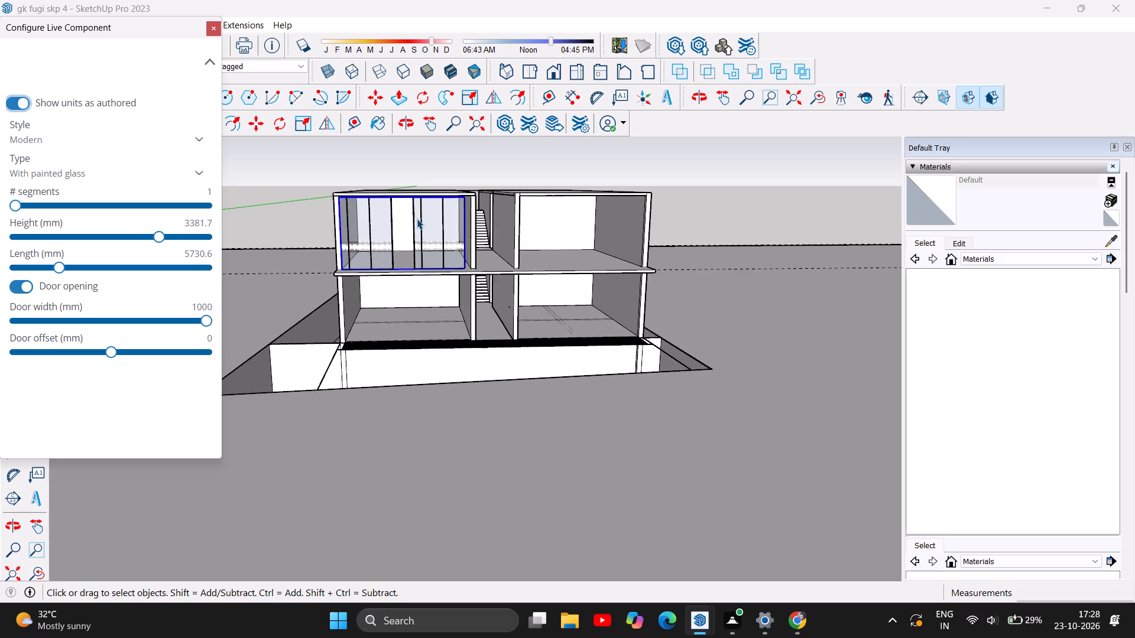
scroll(417, 219, up, 4)
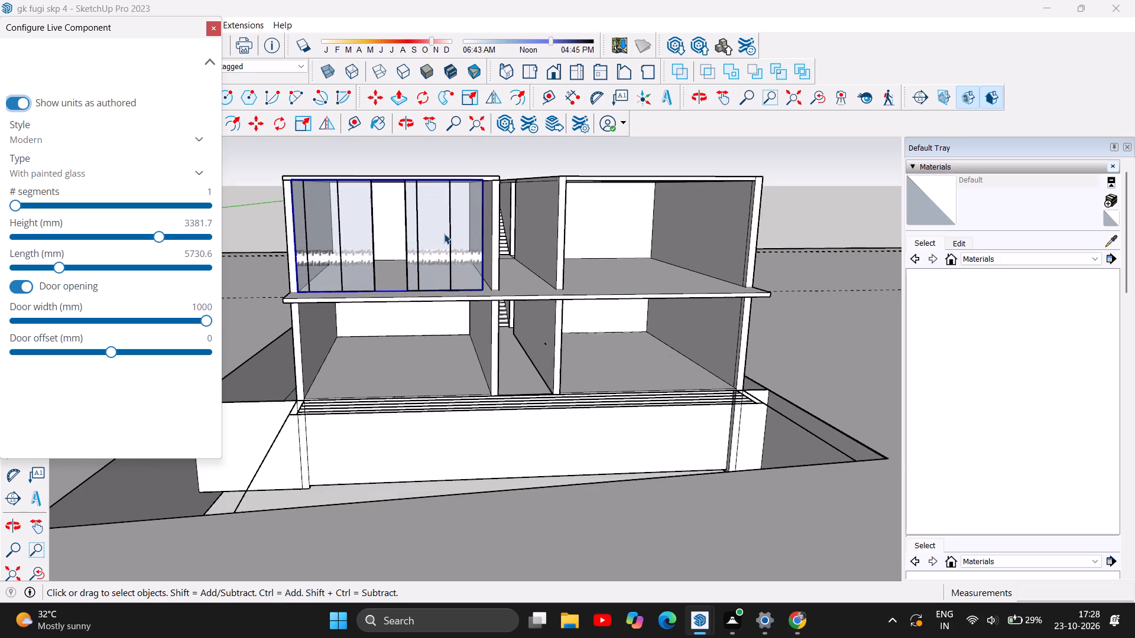
scroll(444, 233, up, 3)
scroll(452, 163, up, 1)
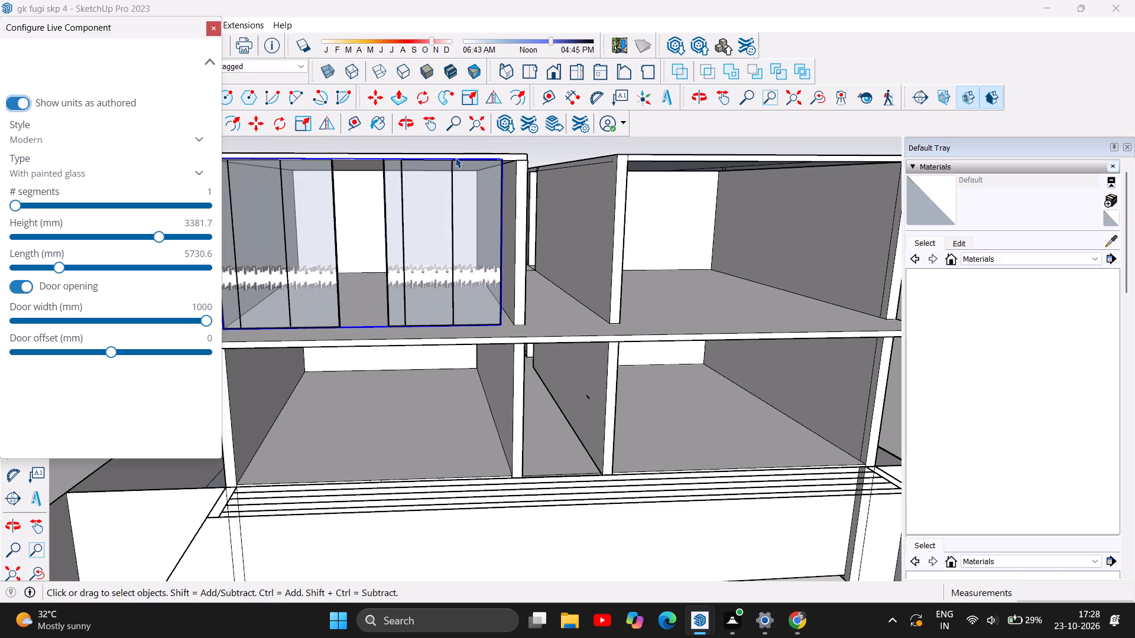
scroll(468, 143, up, 3)
scroll(468, 143, down, 3)
scroll(486, 200, down, 2)
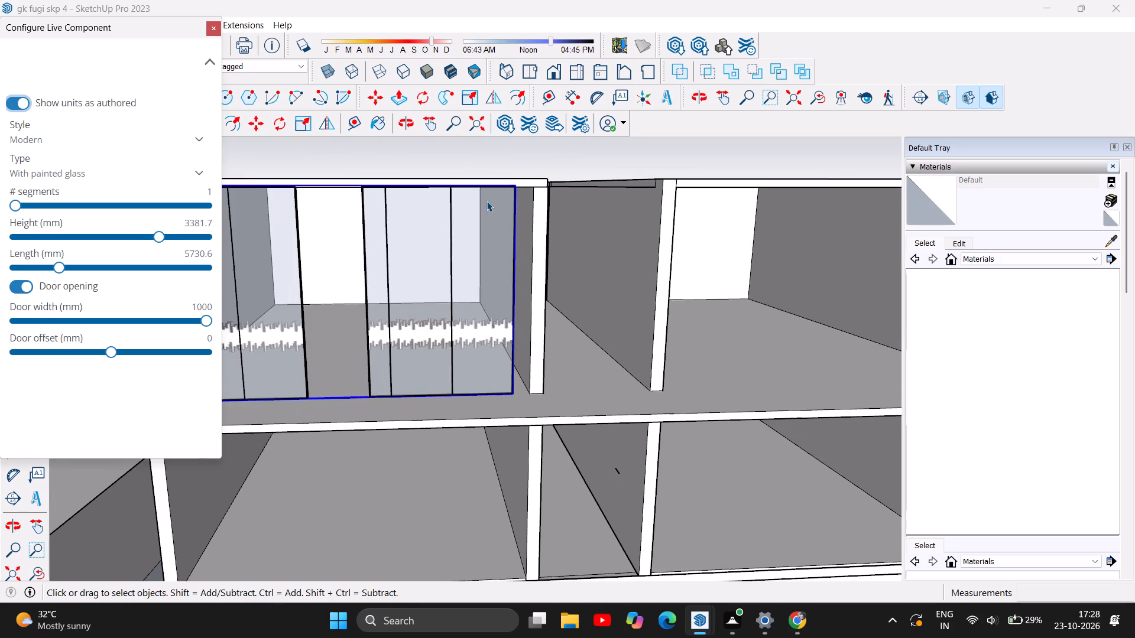
scroll(487, 201, down, 2)
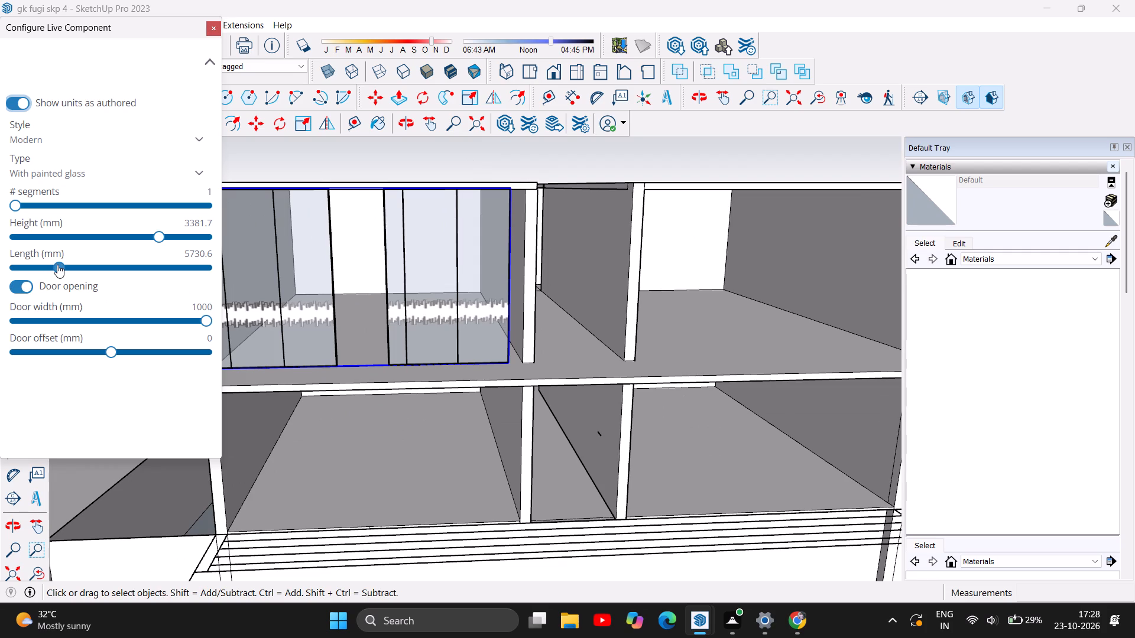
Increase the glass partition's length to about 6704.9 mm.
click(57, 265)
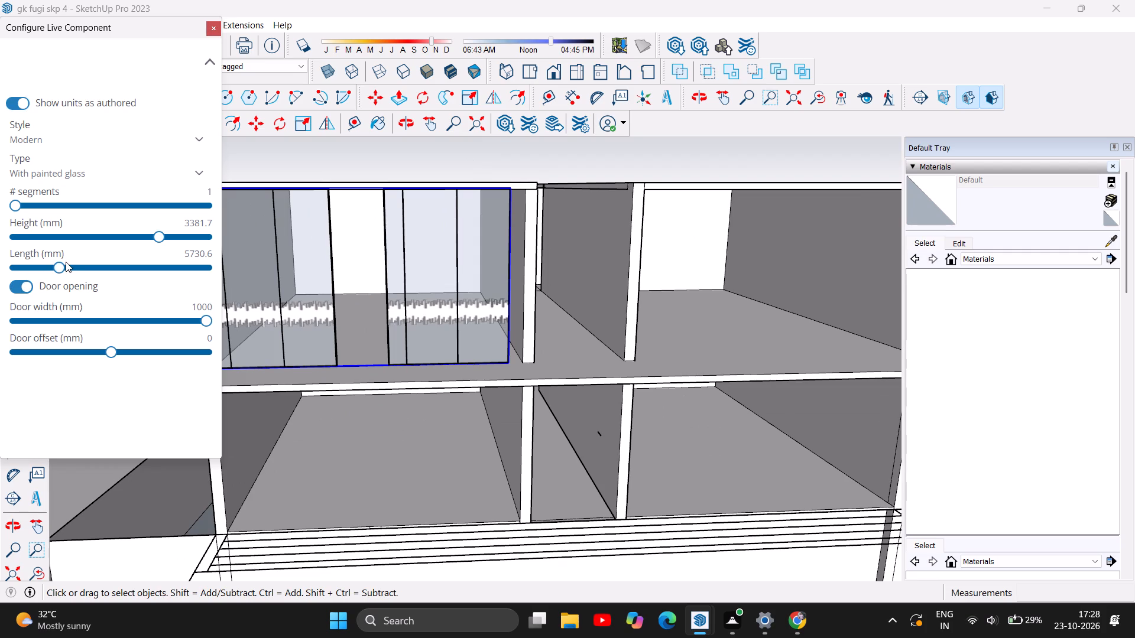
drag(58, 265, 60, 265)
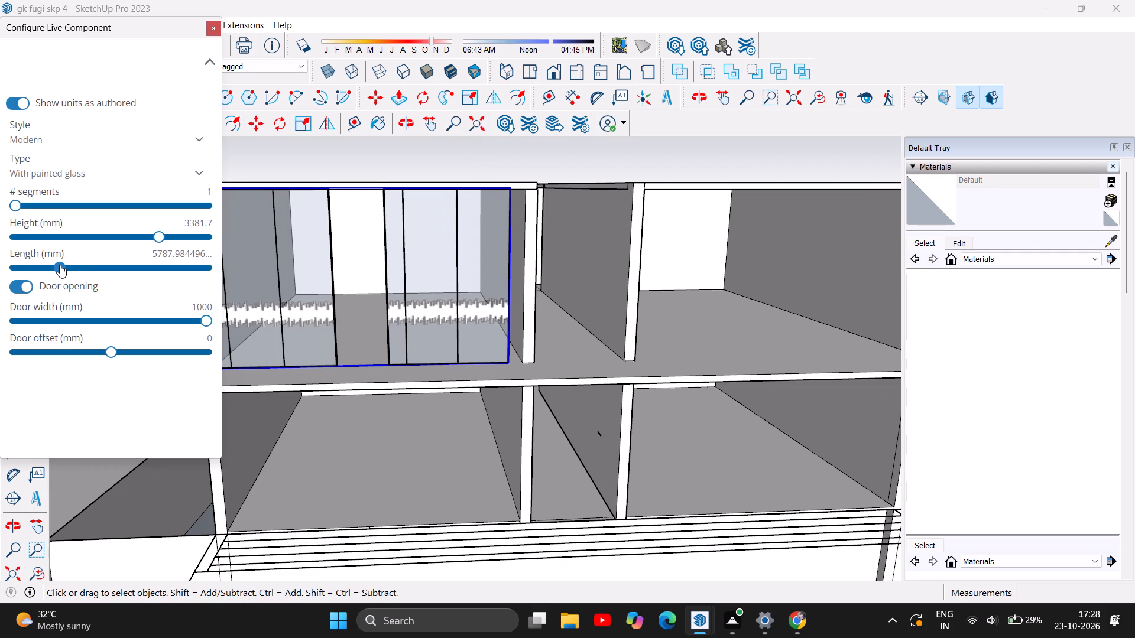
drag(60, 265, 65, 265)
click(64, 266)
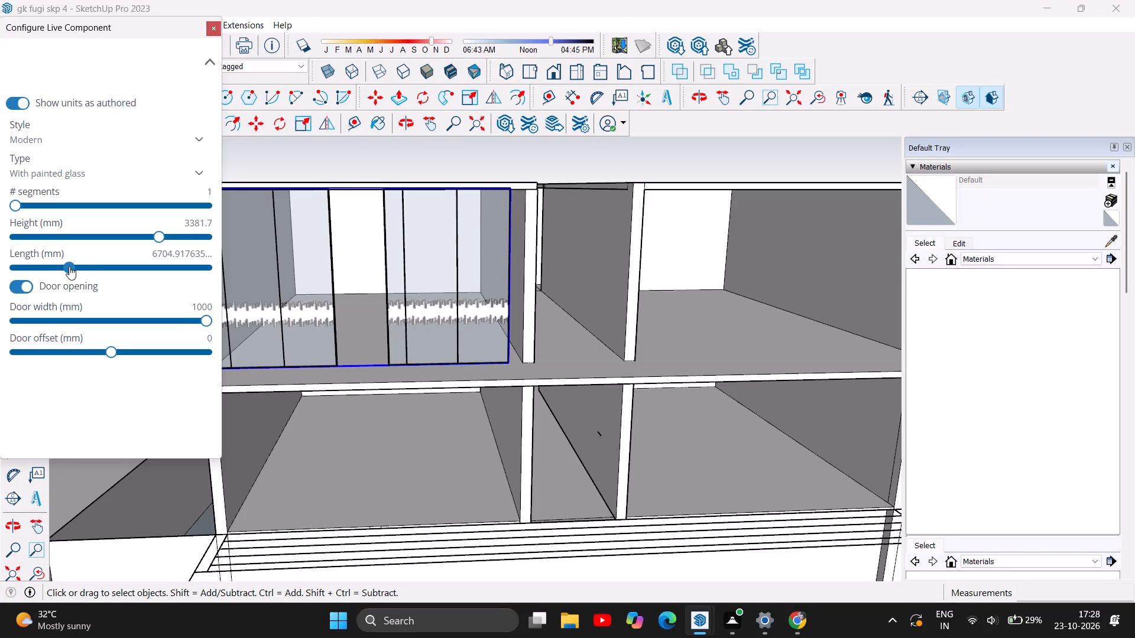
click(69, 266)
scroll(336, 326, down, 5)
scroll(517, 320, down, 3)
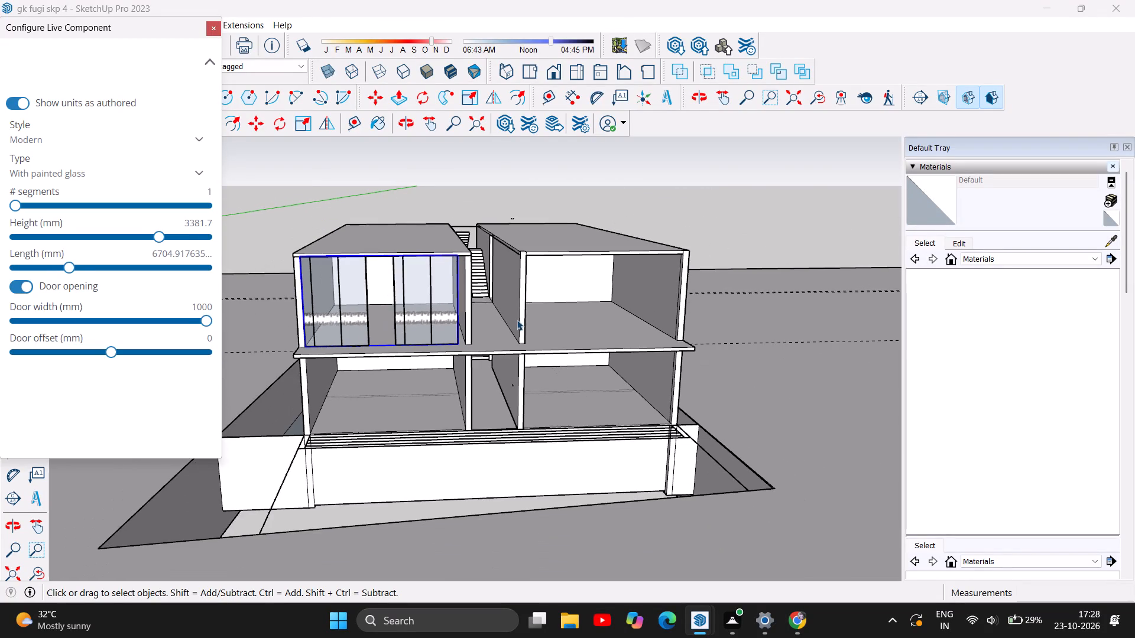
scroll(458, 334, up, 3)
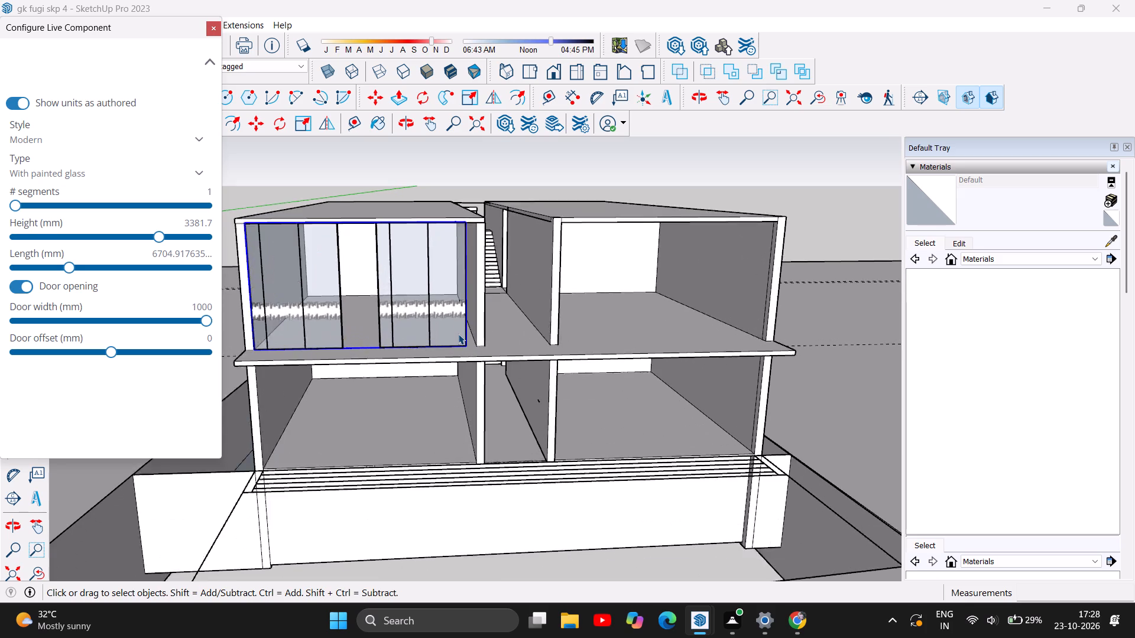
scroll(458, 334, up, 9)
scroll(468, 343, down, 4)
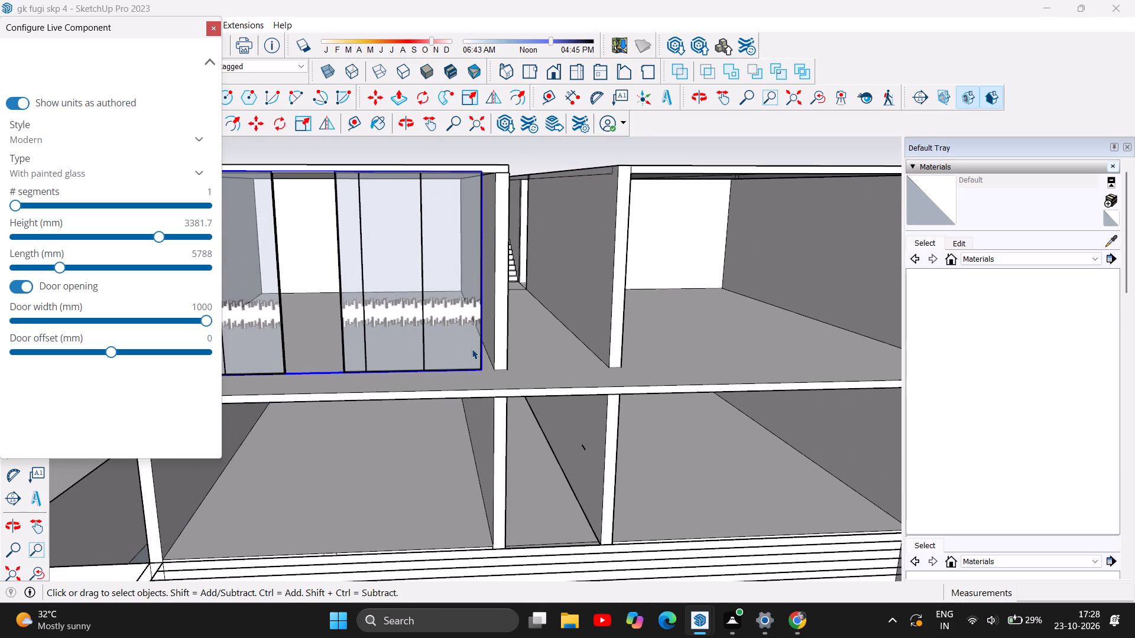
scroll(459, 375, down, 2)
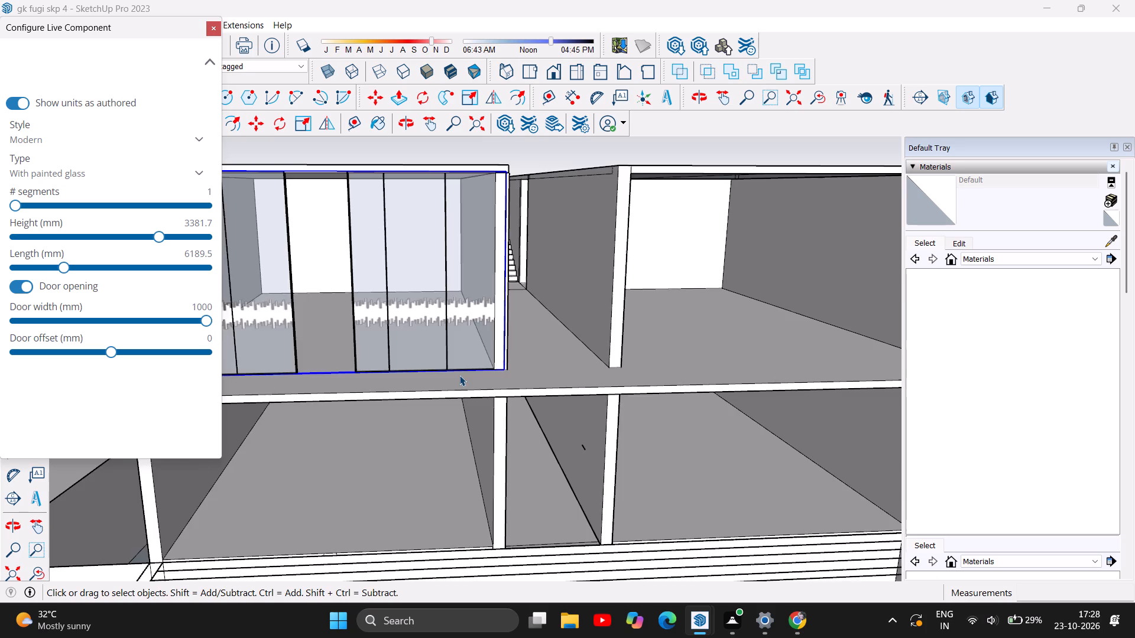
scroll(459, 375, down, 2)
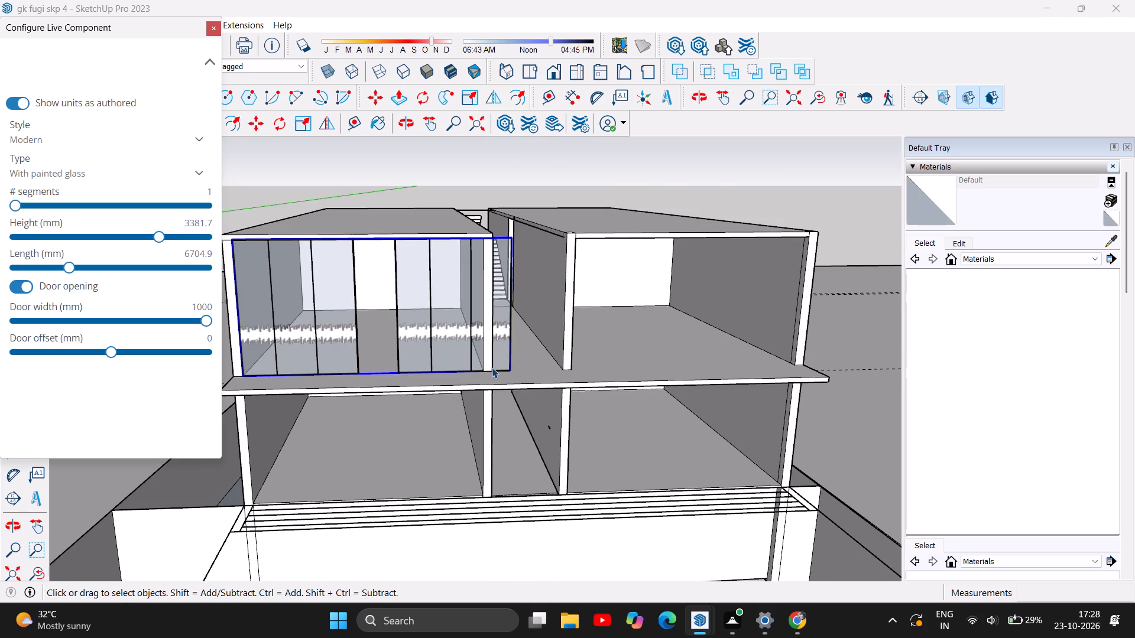
Reduce the glass partition's length to 6304.3 mm.
click(67, 265)
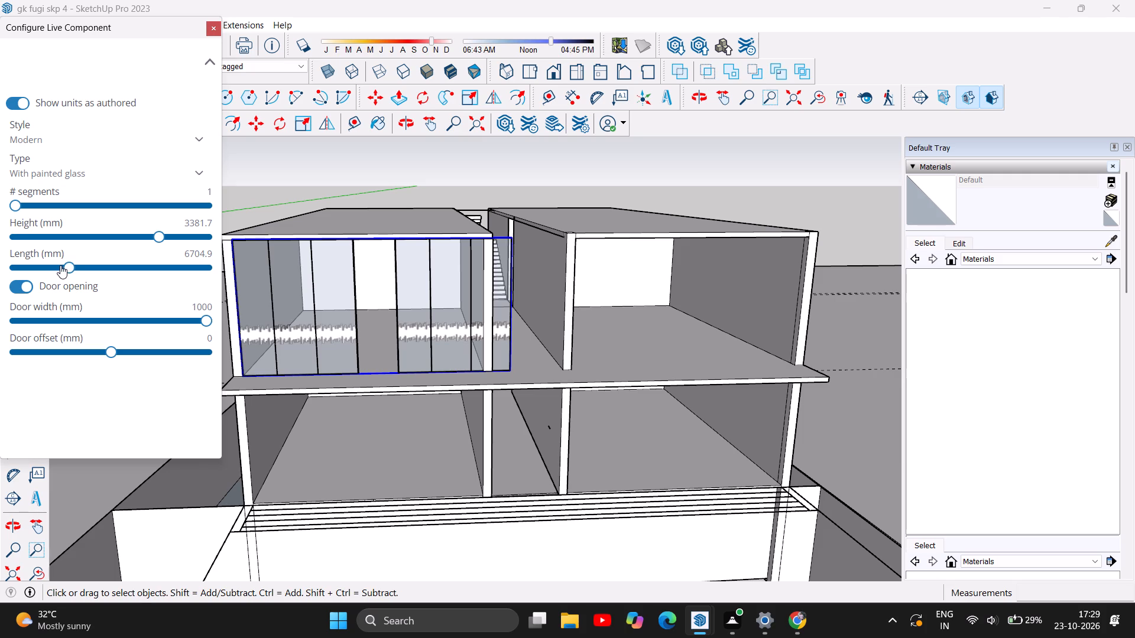
click(68, 263)
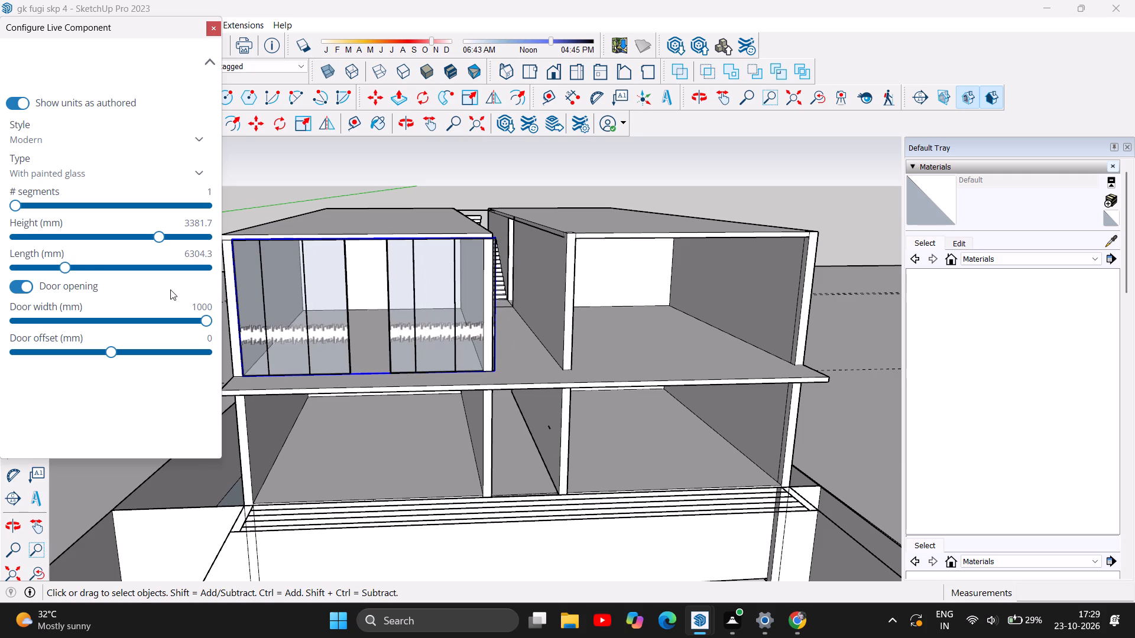
Examine how the resized glass partition meets the wall end and fits the upper-storey opening.
scroll(224, 340, down, 3)
scroll(515, 374, down, 1)
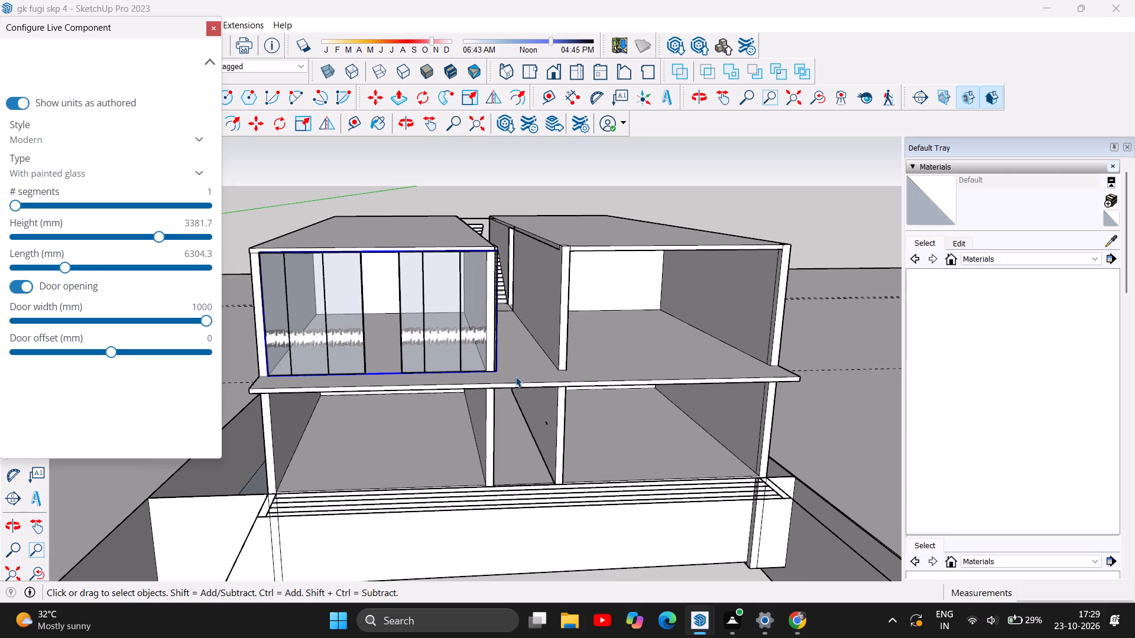
scroll(515, 376, down, 4)
scroll(565, 363, up, 4)
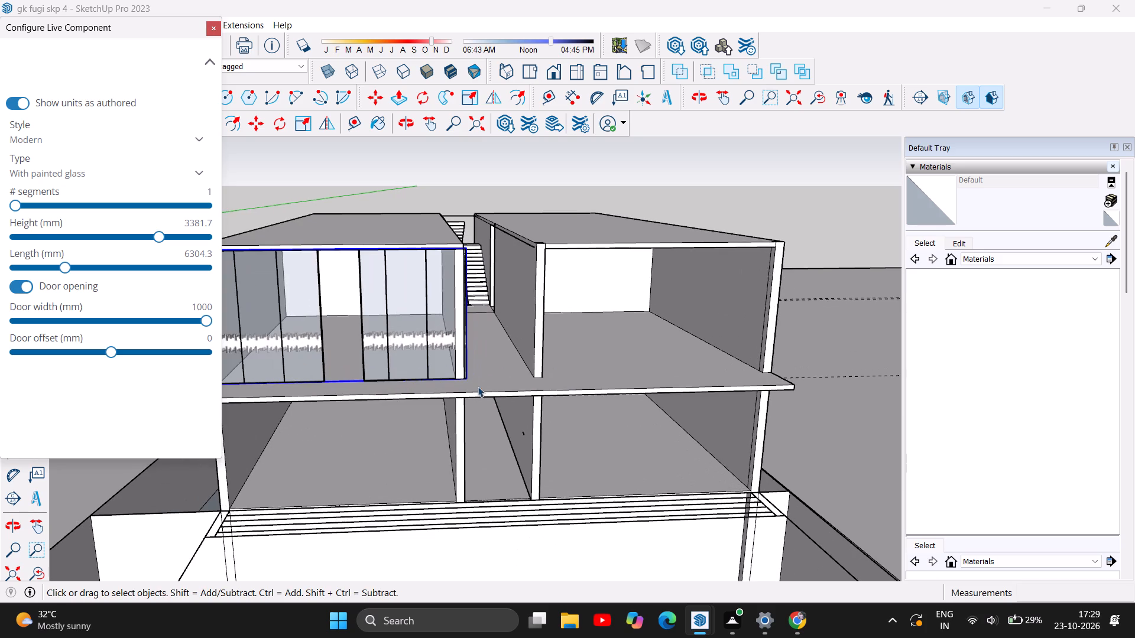
scroll(430, 377, up, 3)
scroll(482, 333, up, 7)
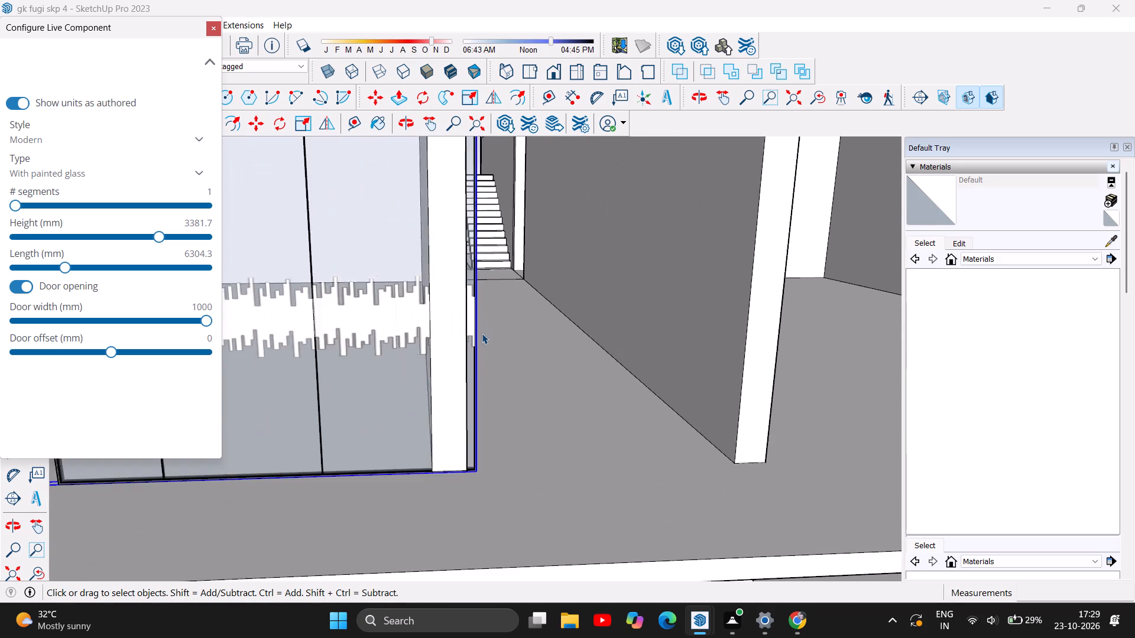
scroll(482, 333, down, 17)
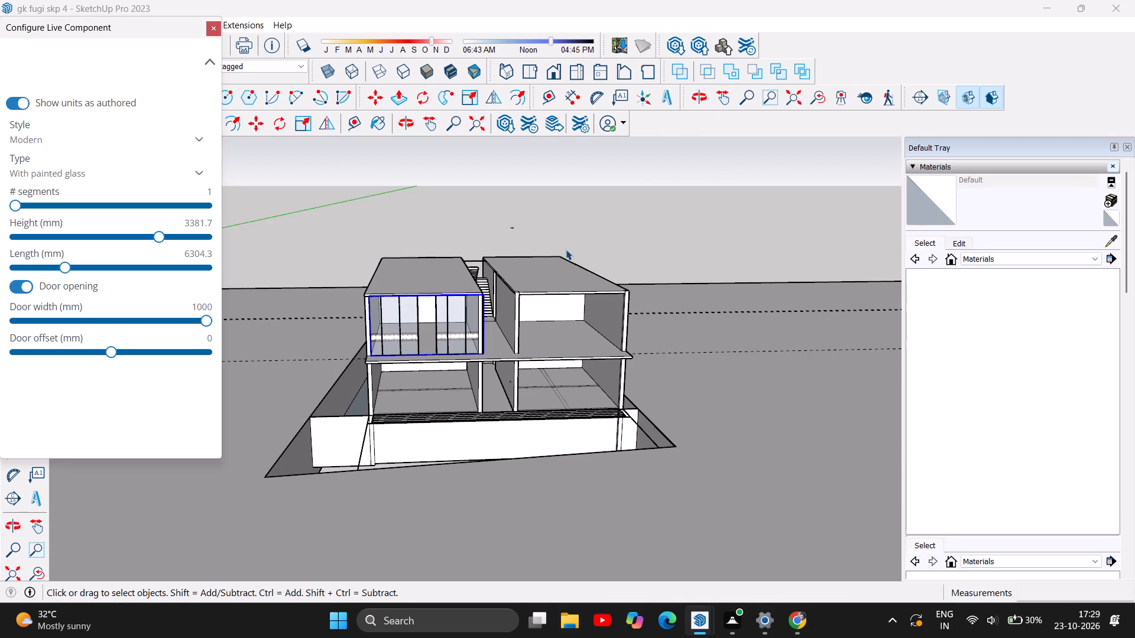
scroll(322, 255, down, 2)
scroll(371, 311, up, 4)
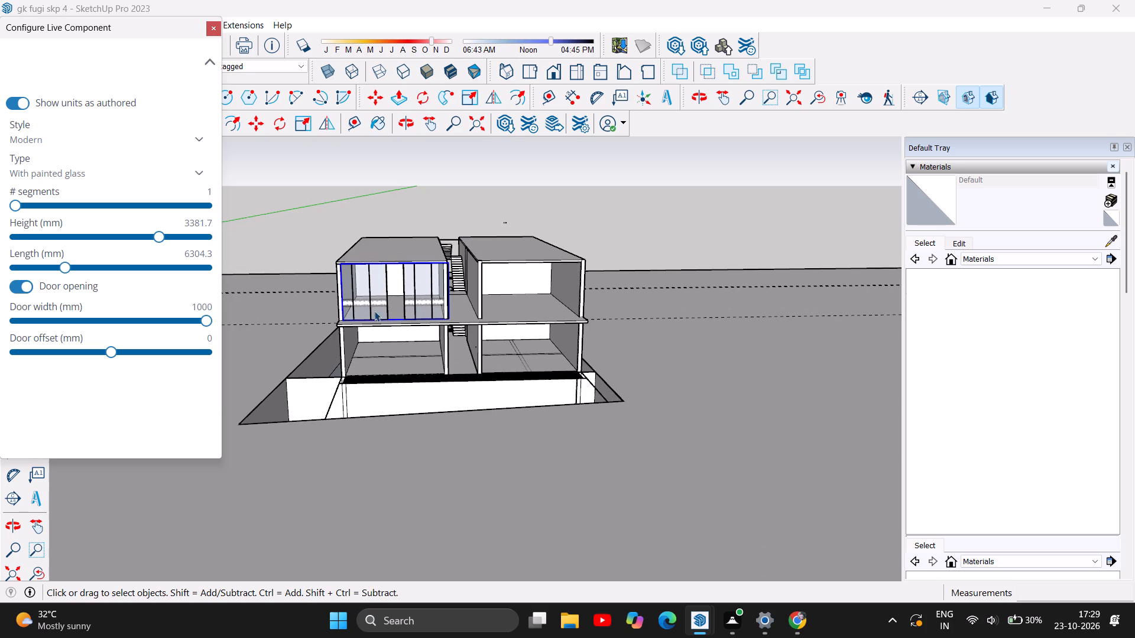
scroll(396, 324, up, 9)
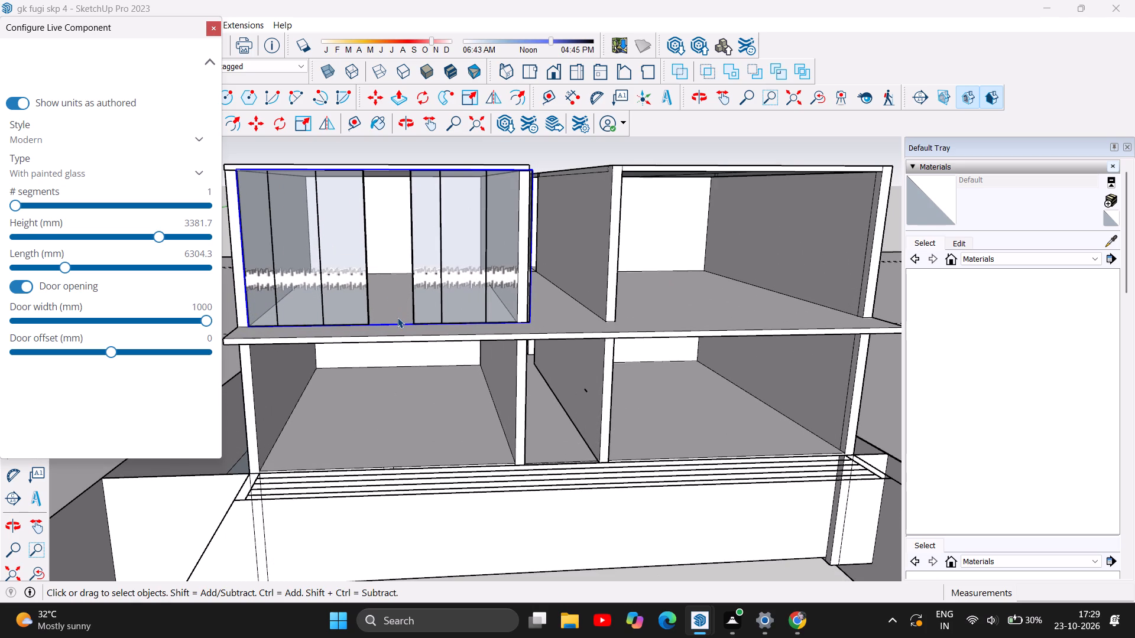
scroll(397, 317, down, 2)
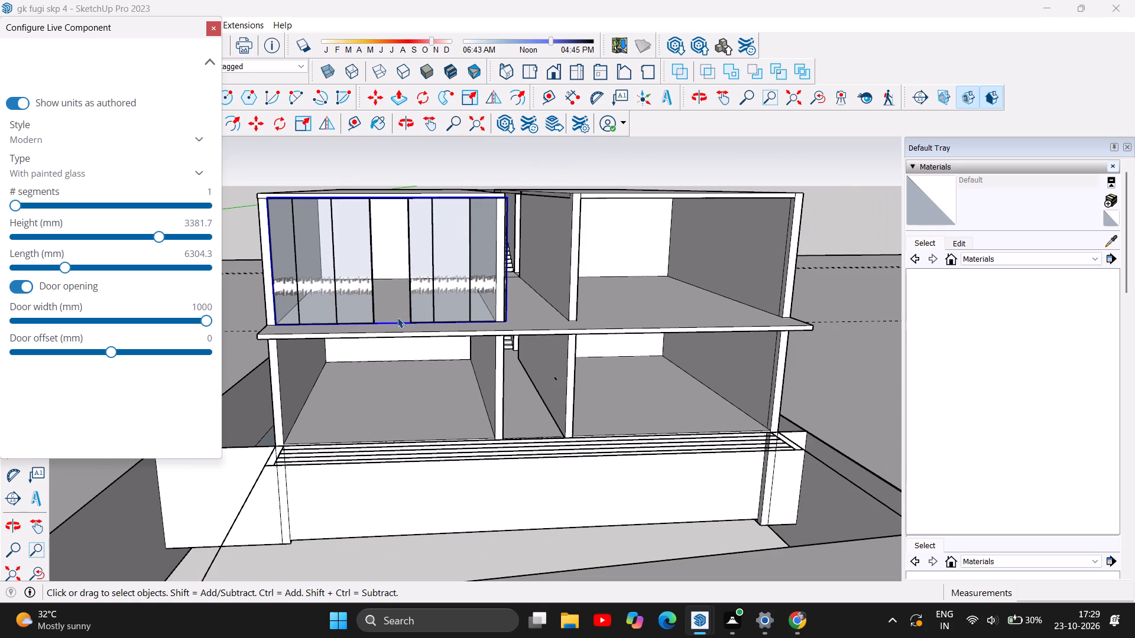
scroll(416, 314, up, 1)
scroll(416, 314, down, 1)
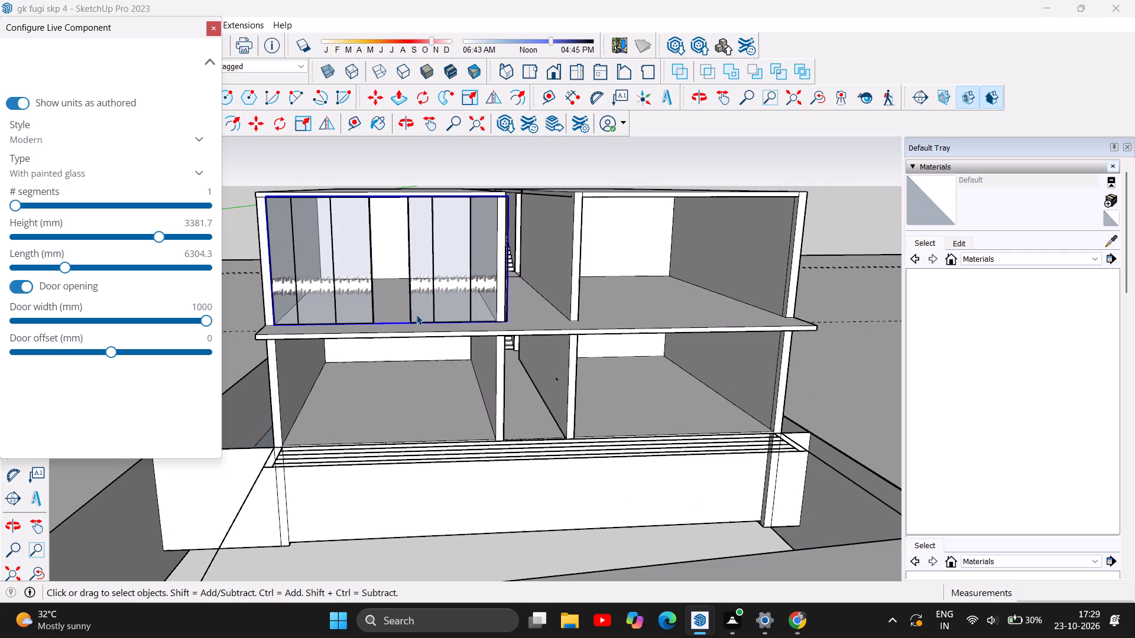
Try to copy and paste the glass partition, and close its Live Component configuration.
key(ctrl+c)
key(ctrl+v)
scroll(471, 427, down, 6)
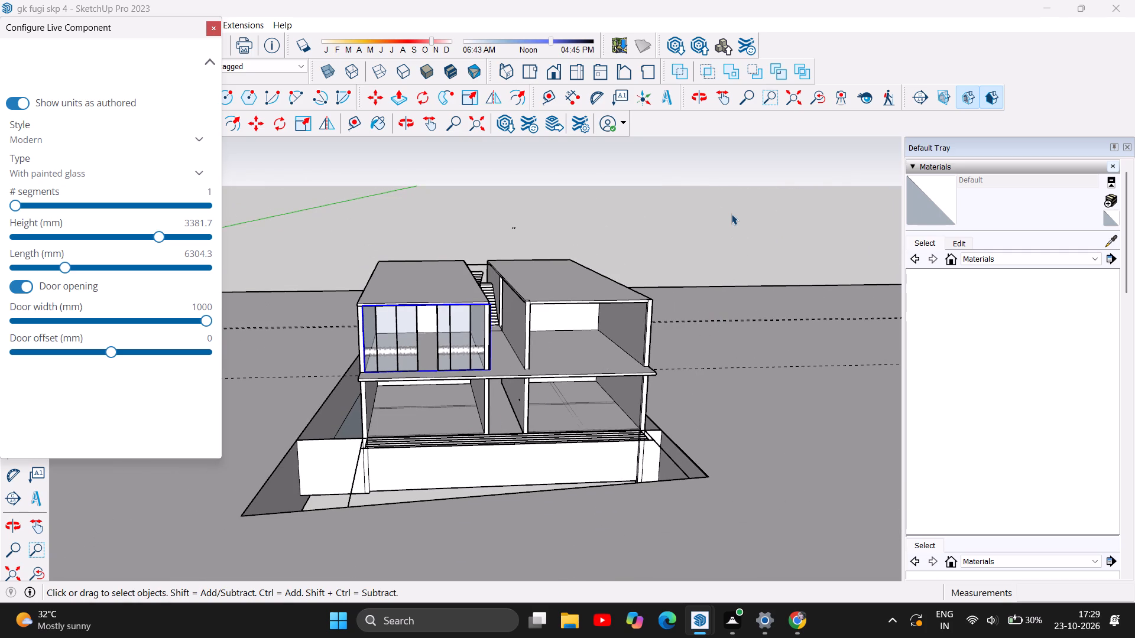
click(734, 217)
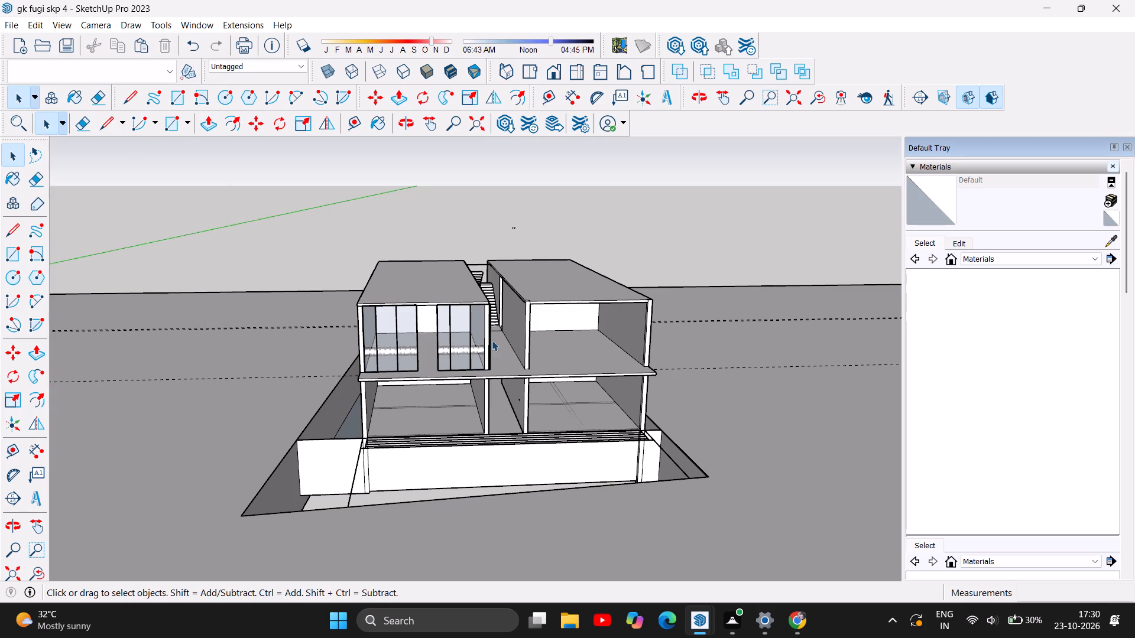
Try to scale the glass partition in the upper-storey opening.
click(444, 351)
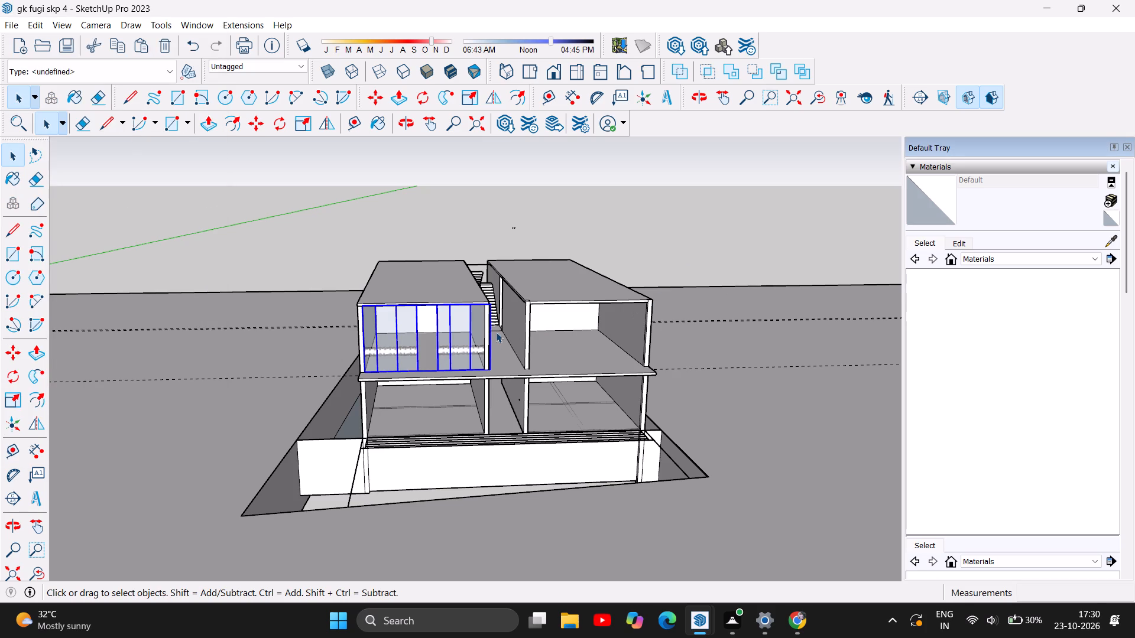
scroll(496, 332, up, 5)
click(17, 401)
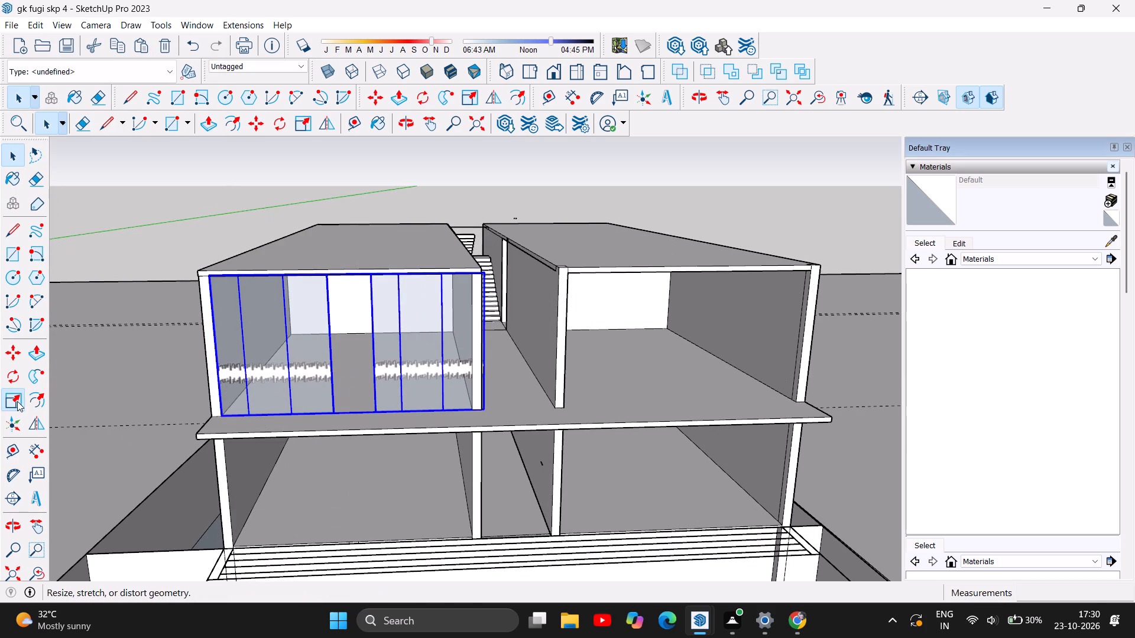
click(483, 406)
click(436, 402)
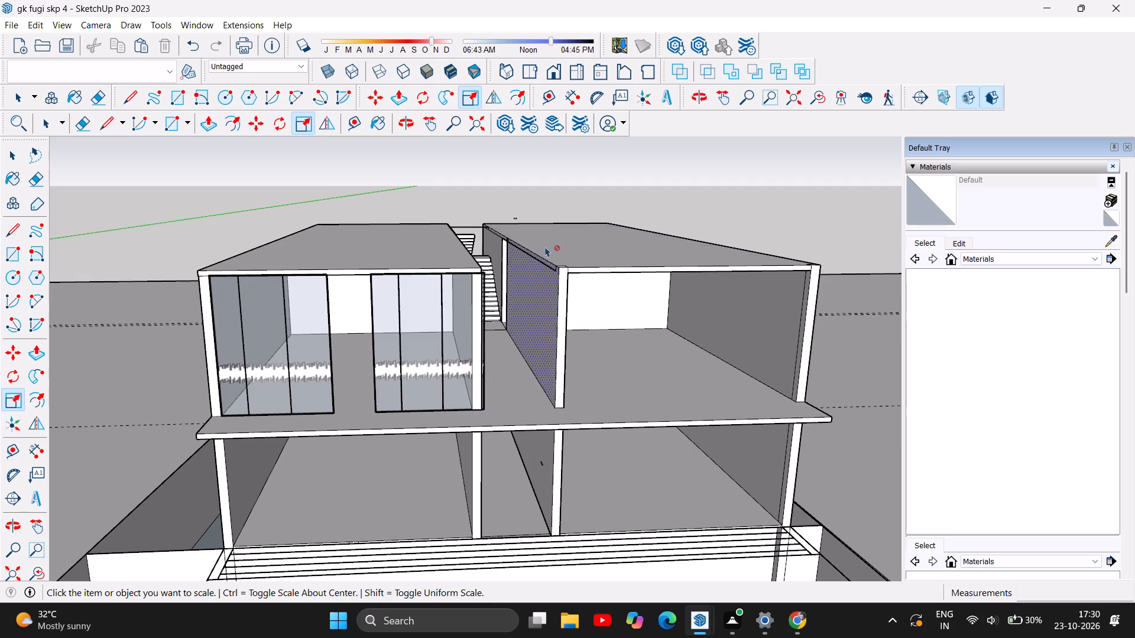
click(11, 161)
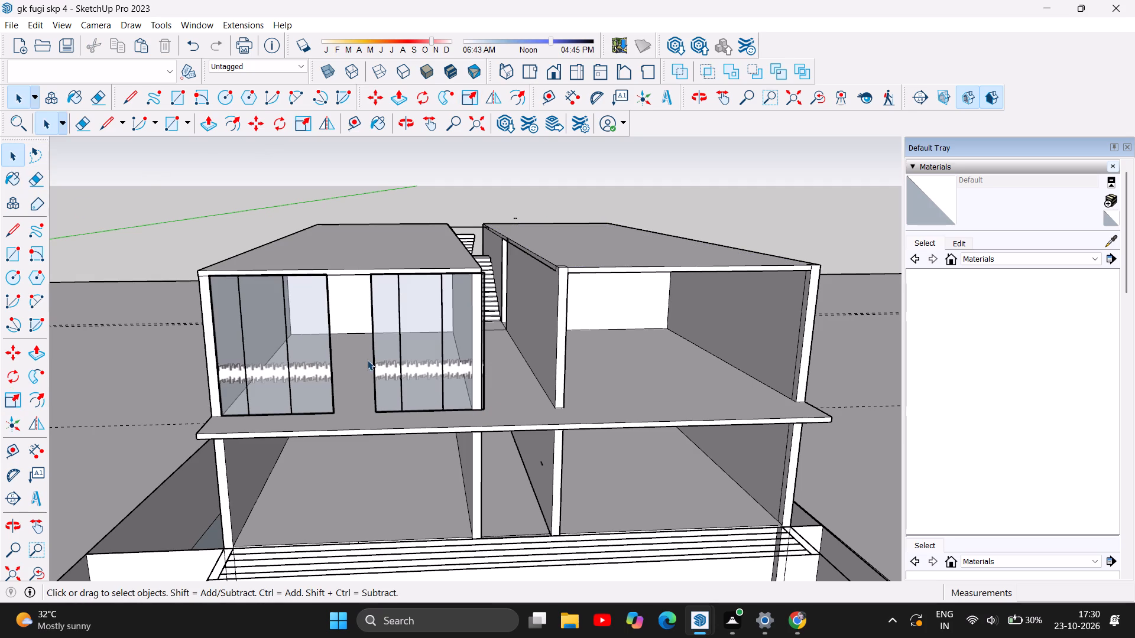
Copy the glass partition into the empty upper-storey front opening on the other side of the staircase, aligned with the wall's base corner.
click(367, 360)
click(411, 368)
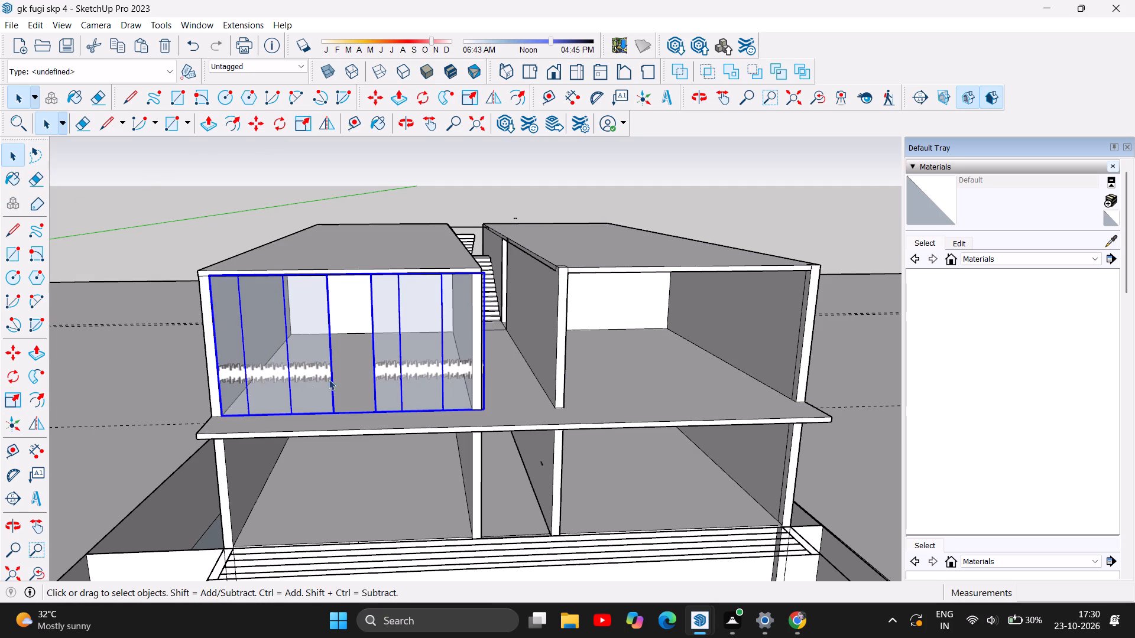
key(ctrl+c)
key(ctrl+v)
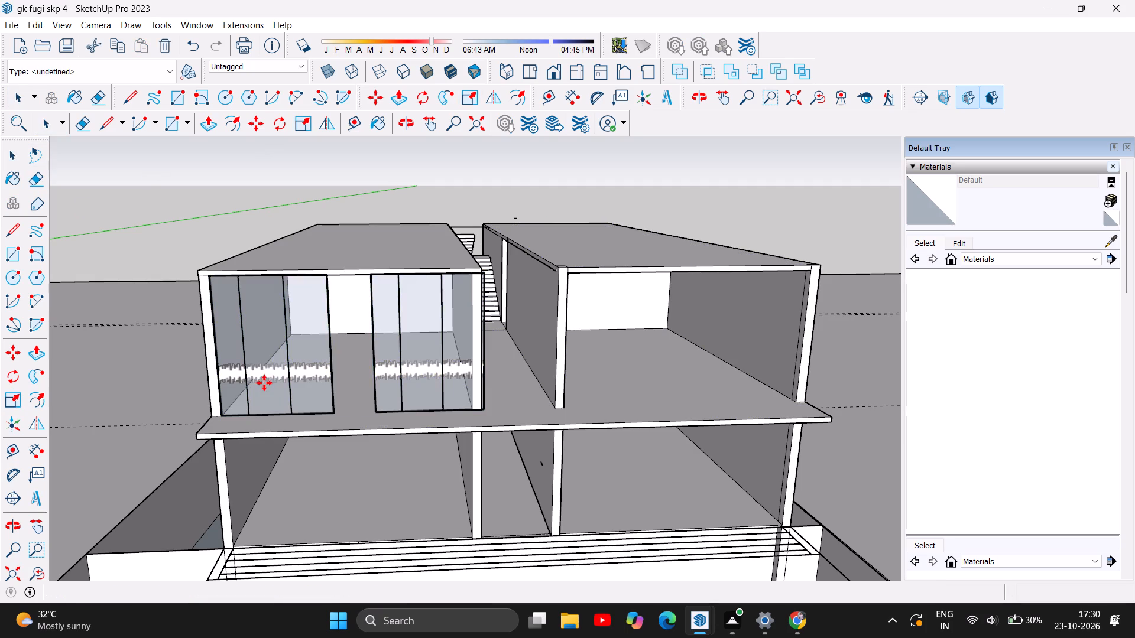
click(560, 410)
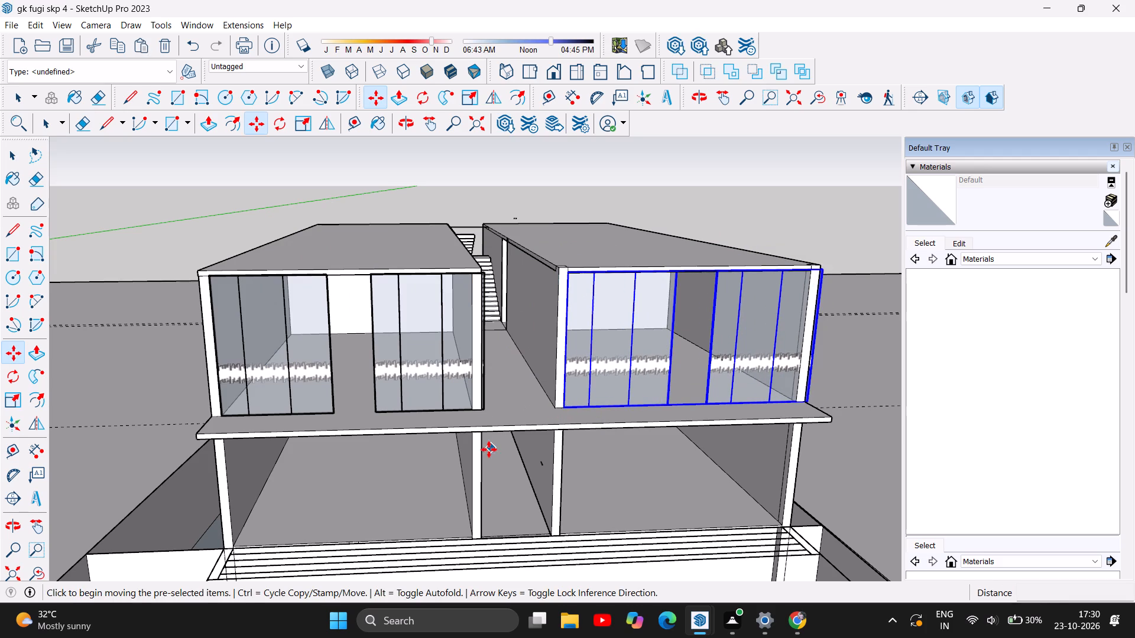
scroll(482, 440, down, 5)
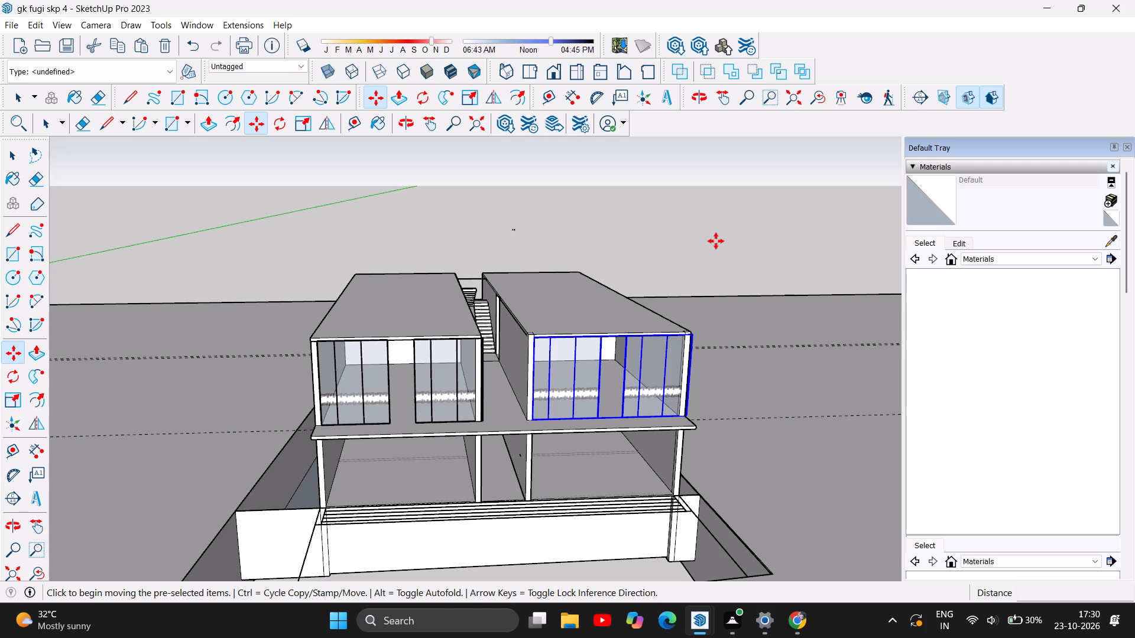
key(Escape)
Examine the two upper-storey glass partitions, the gaps between their panels and the open ground-floor bays.
scroll(393, 262, down, 4)
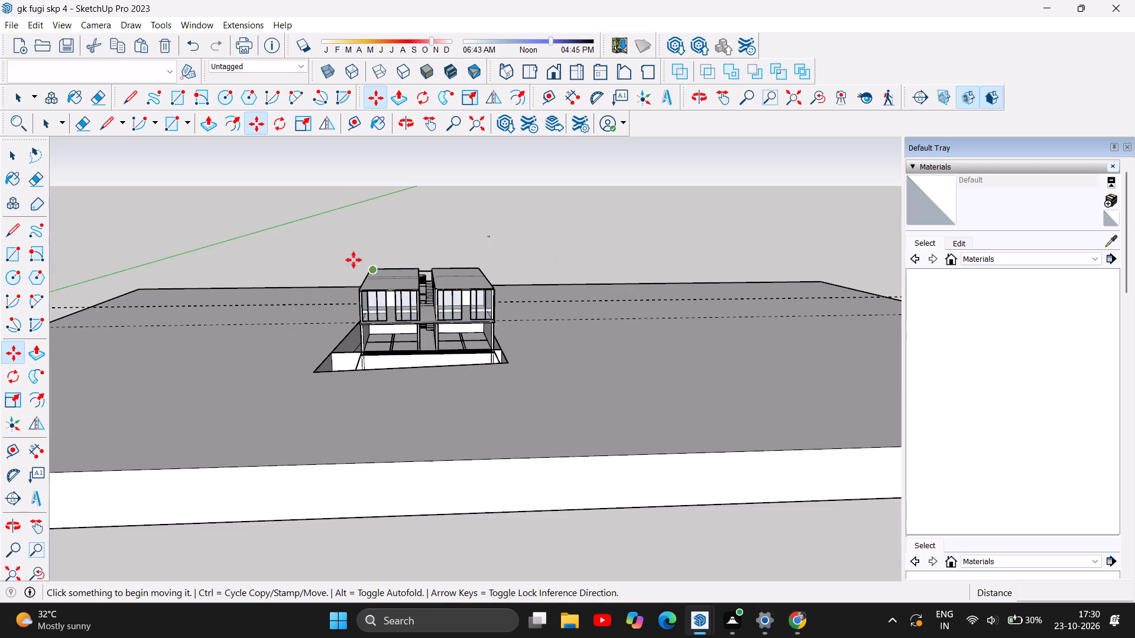
scroll(494, 393, up, 4)
scroll(411, 287, up, 5)
scroll(359, 345, up, 3)
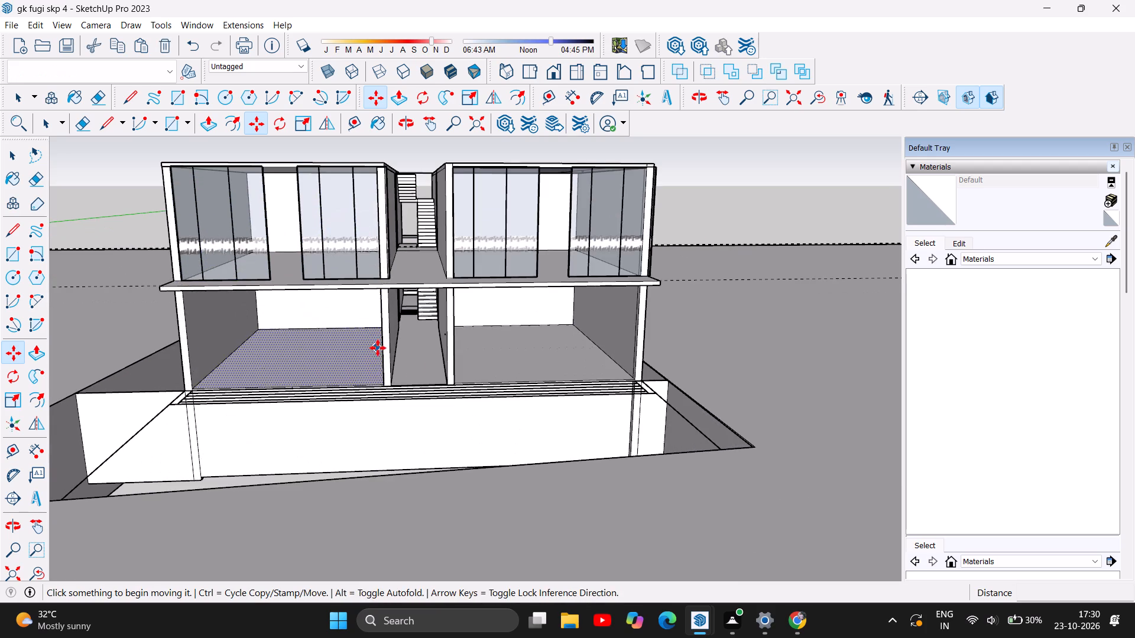
scroll(624, 362, down, 5)
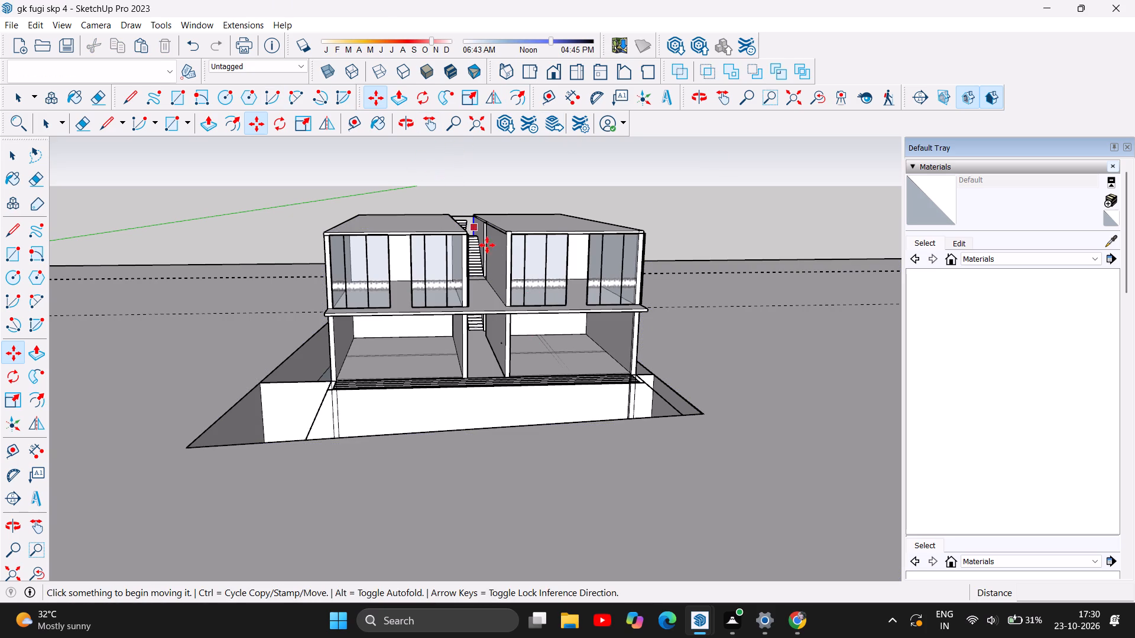
scroll(399, 289, down, 3)
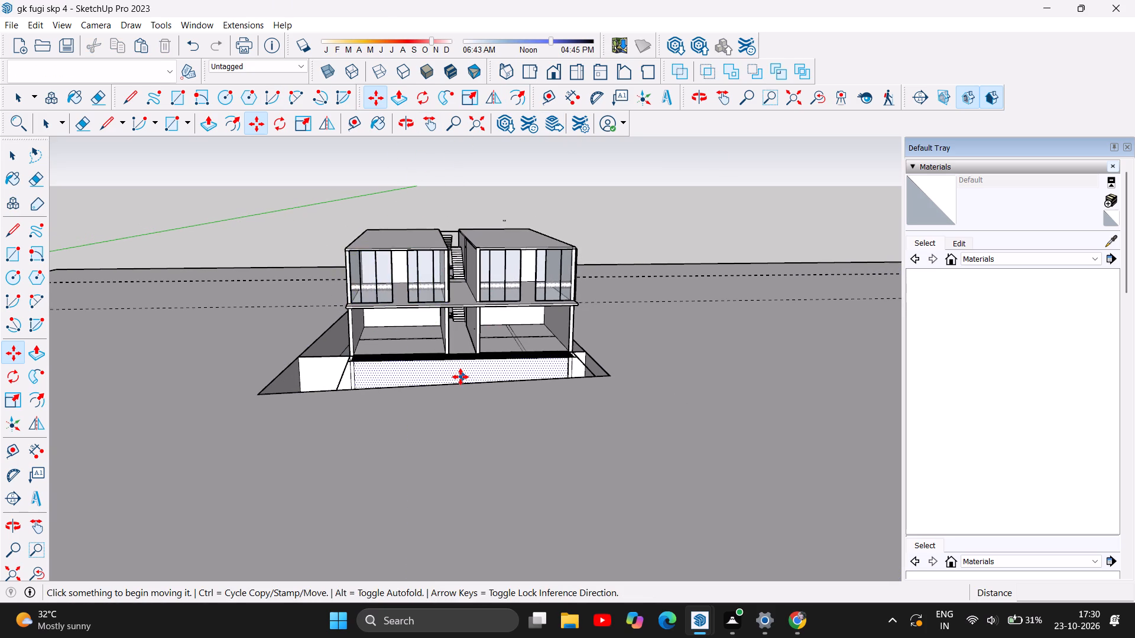
scroll(460, 377, up, 4)
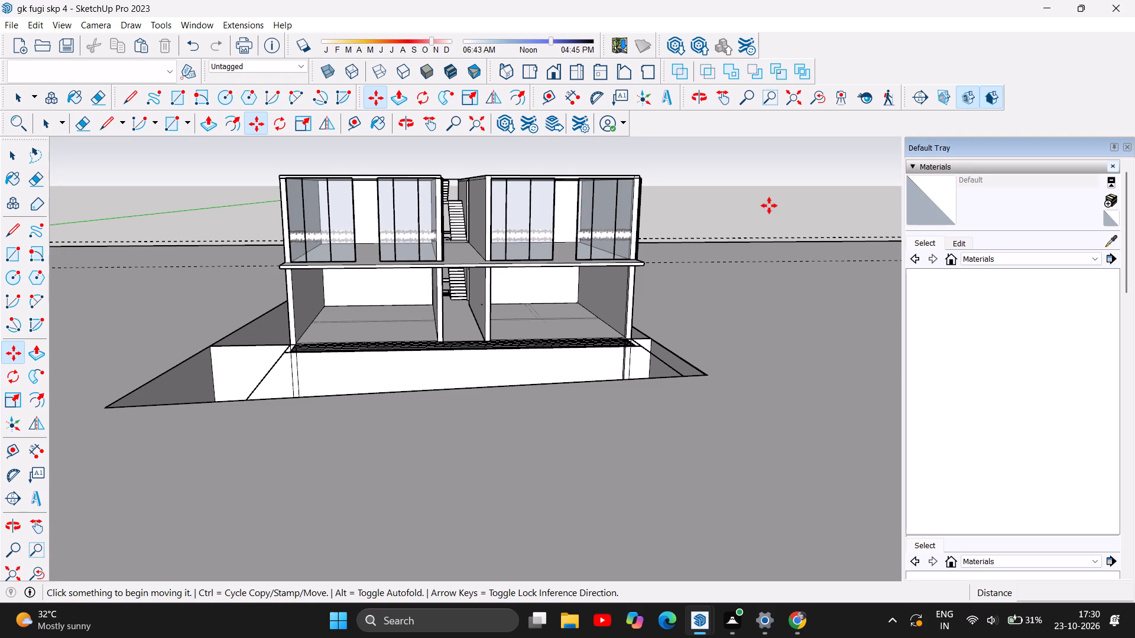
scroll(770, 263, up, 1)
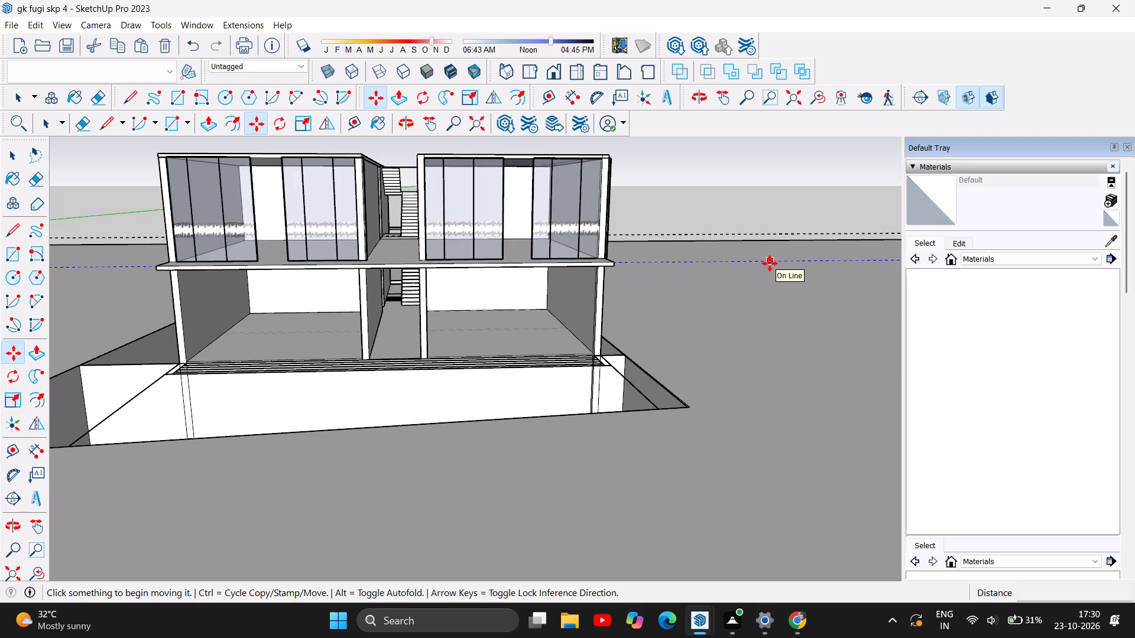
scroll(714, 439, down, 5)
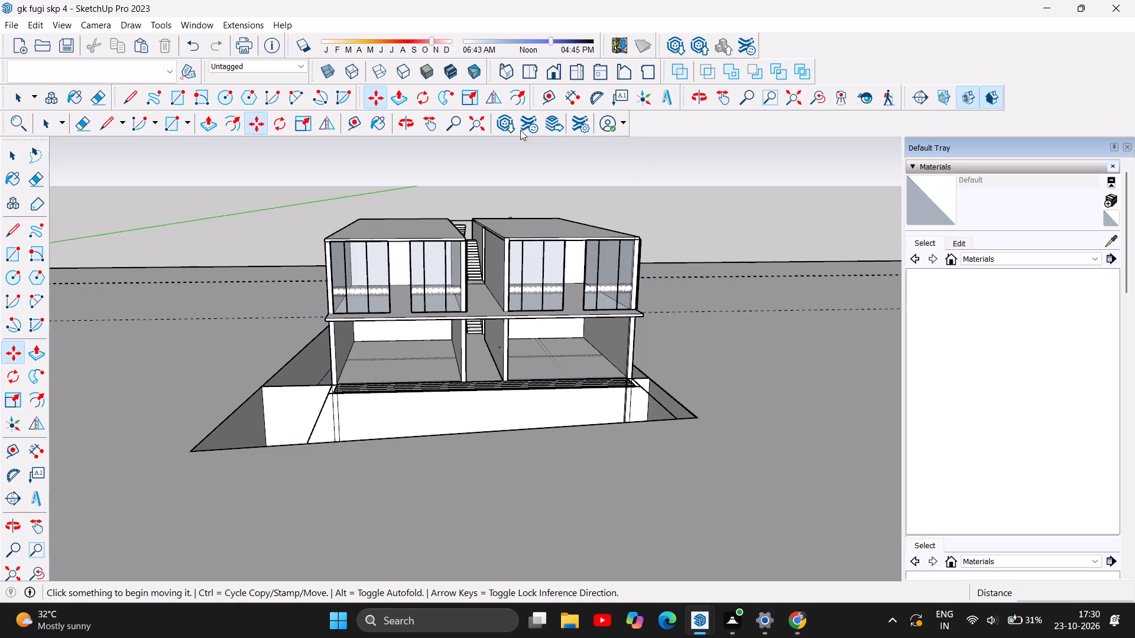
scroll(602, 248, up, 4)
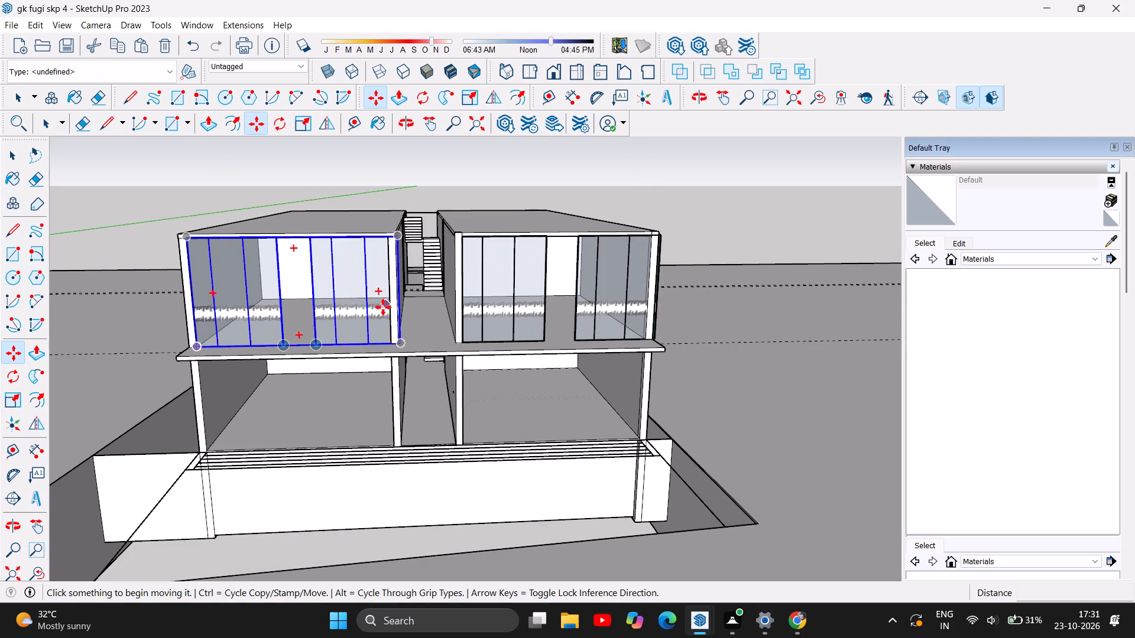
scroll(192, 248, up, 6)
scroll(488, 294, up, 1)
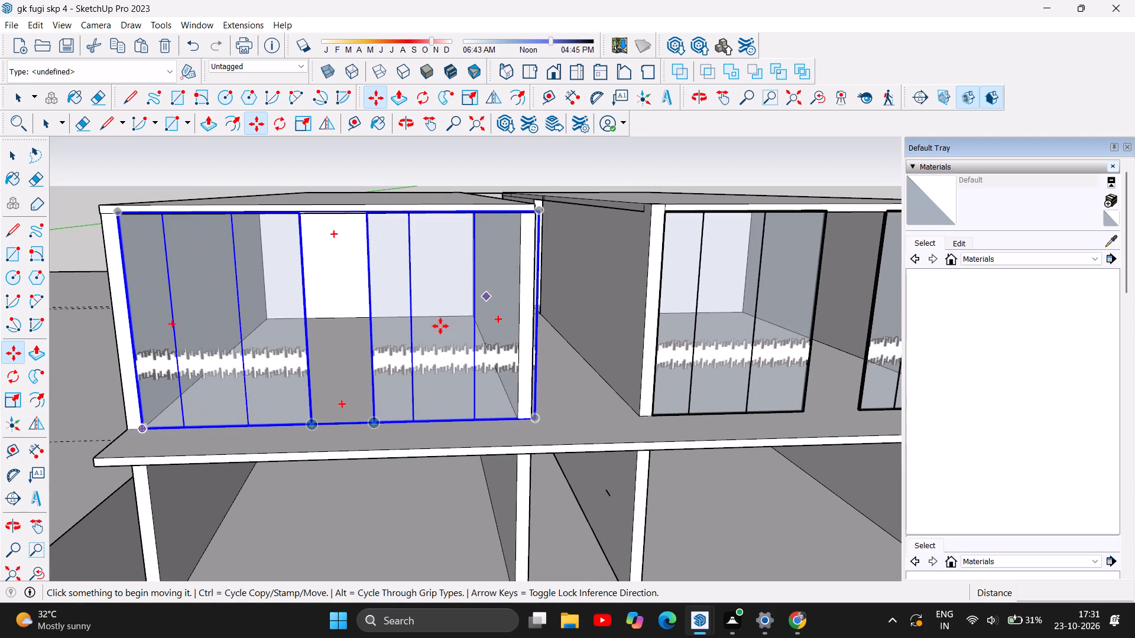
scroll(330, 373, up, 10)
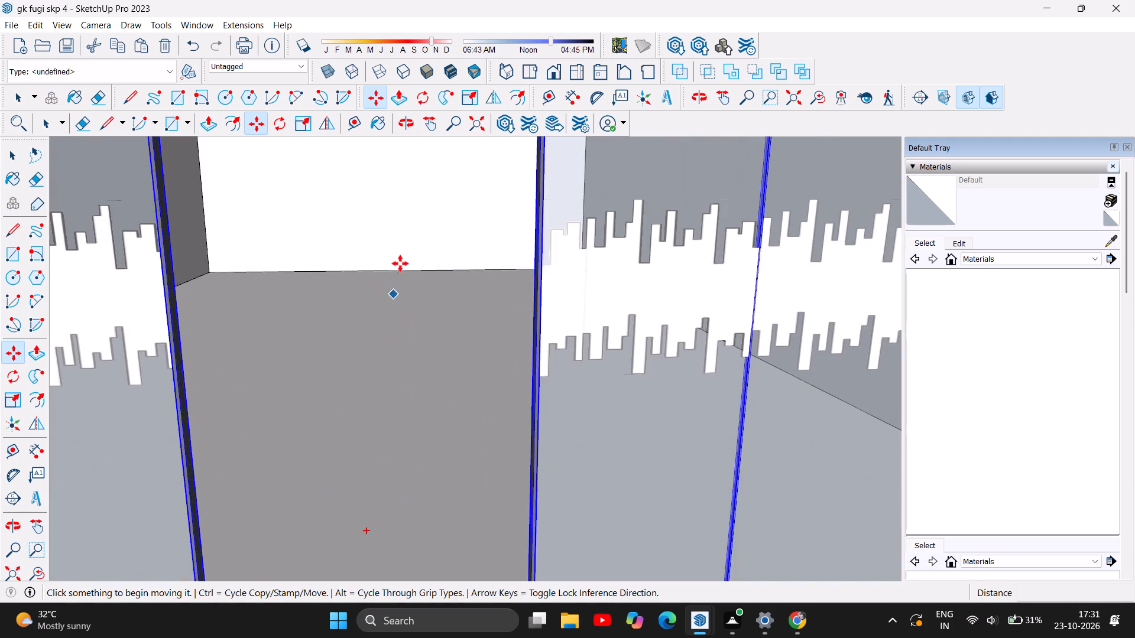
scroll(401, 251, up, 3)
scroll(478, 315, down, 5)
scroll(479, 322, up, 1)
scroll(481, 315, down, 2)
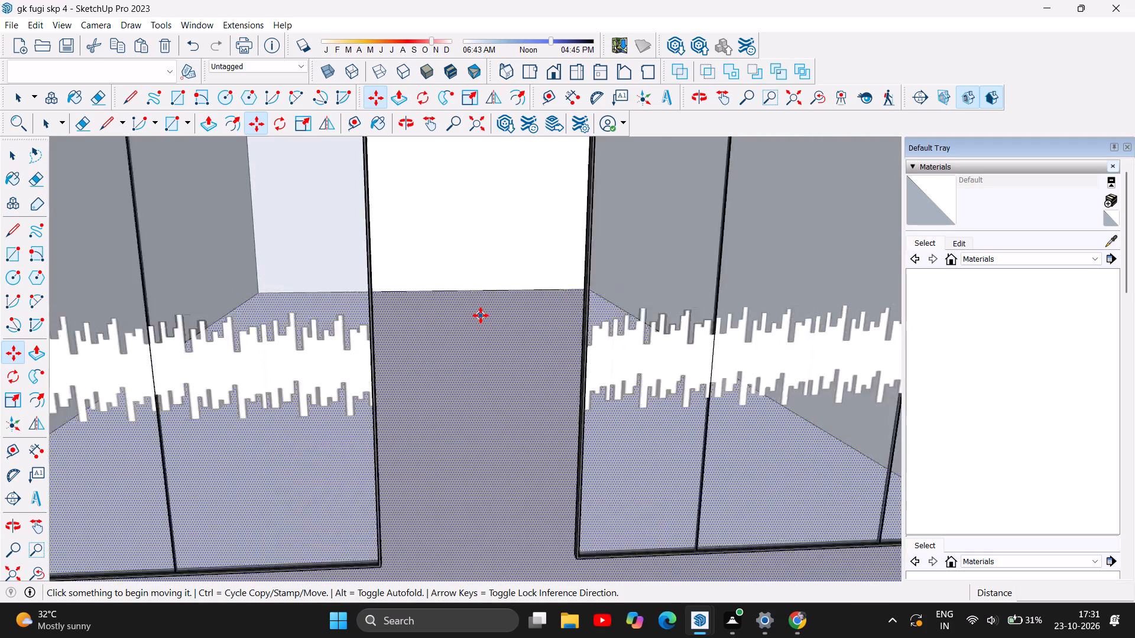
scroll(481, 315, down, 14)
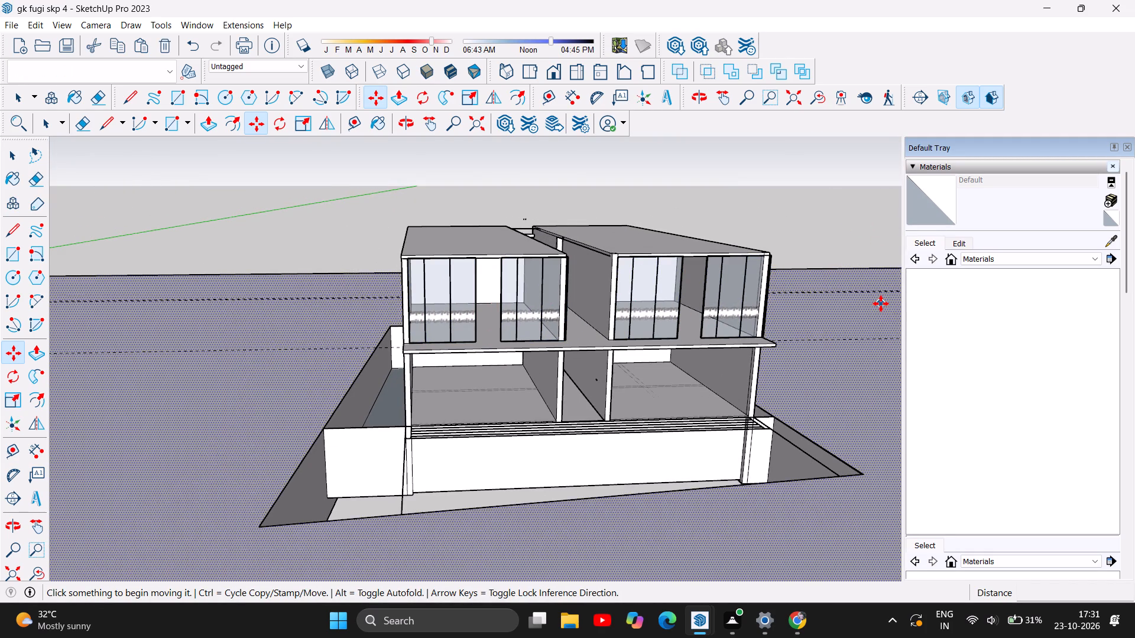
scroll(881, 304, up, 2)
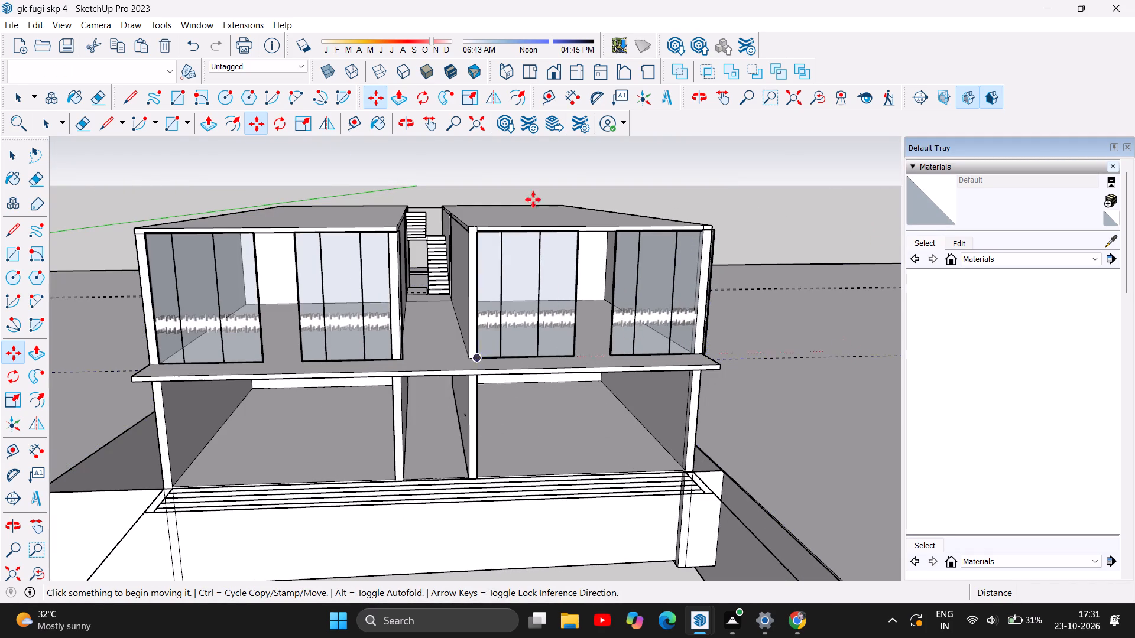
Import the glassE component from Downloads and place it at the outer end of the copied upper-storey partition.
click(17, 27)
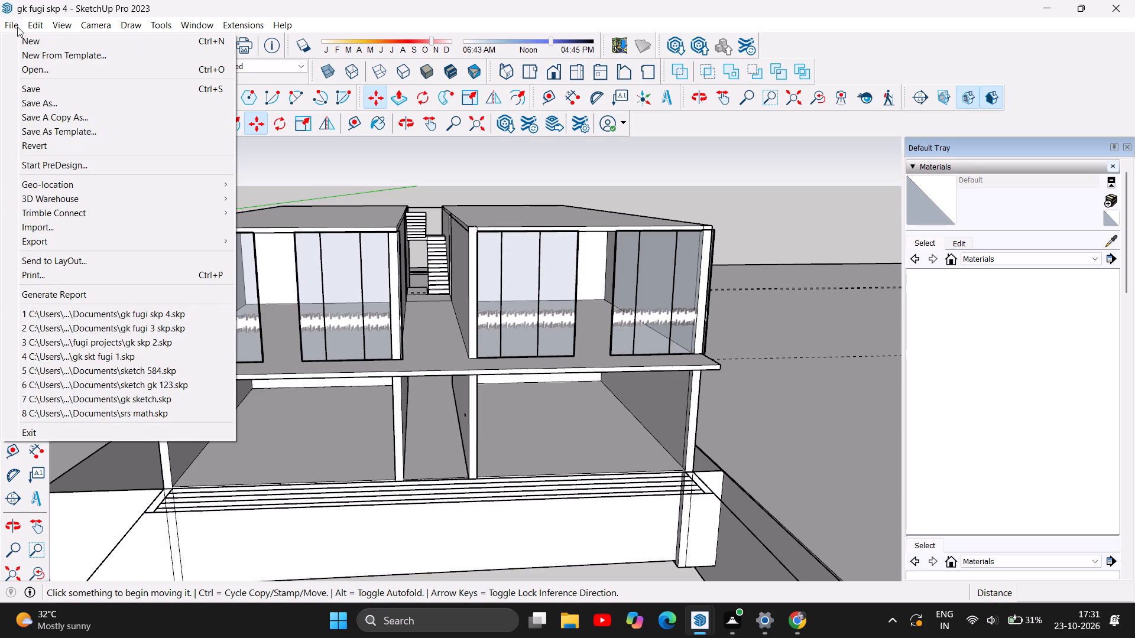
double_click(61, 233)
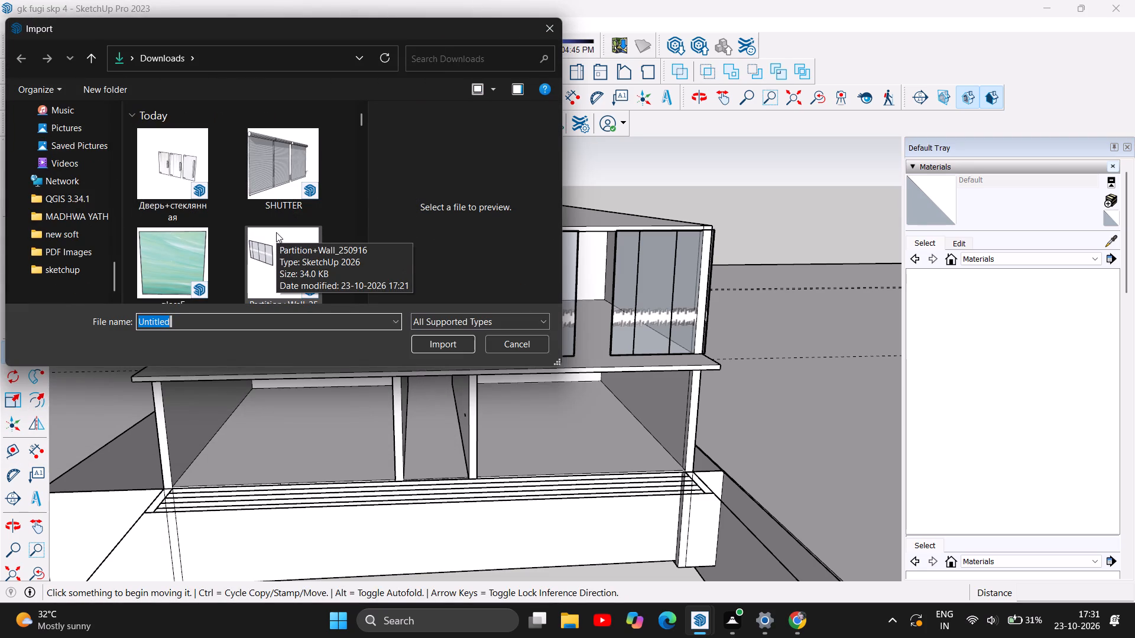
scroll(290, 219, down, 4)
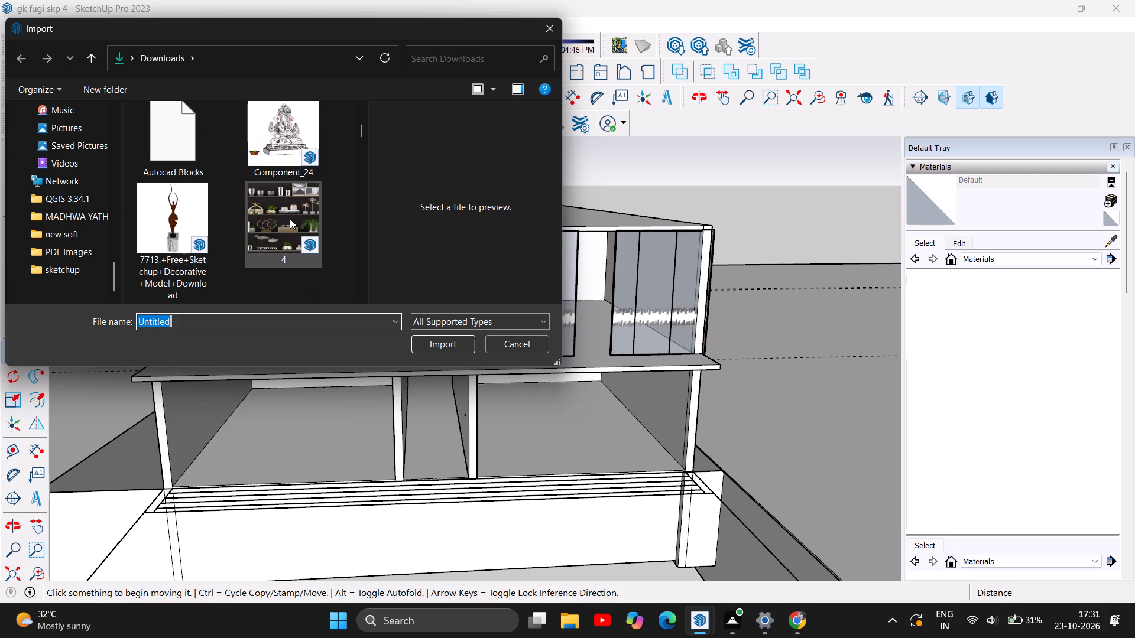
scroll(290, 219, up, 5)
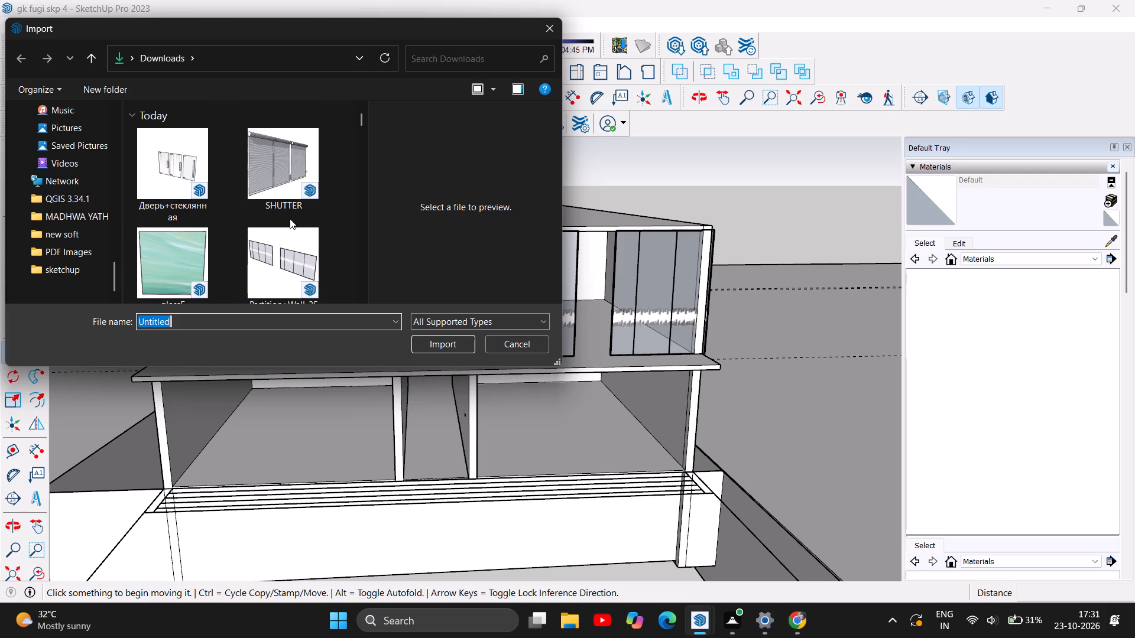
scroll(290, 219, up, 1)
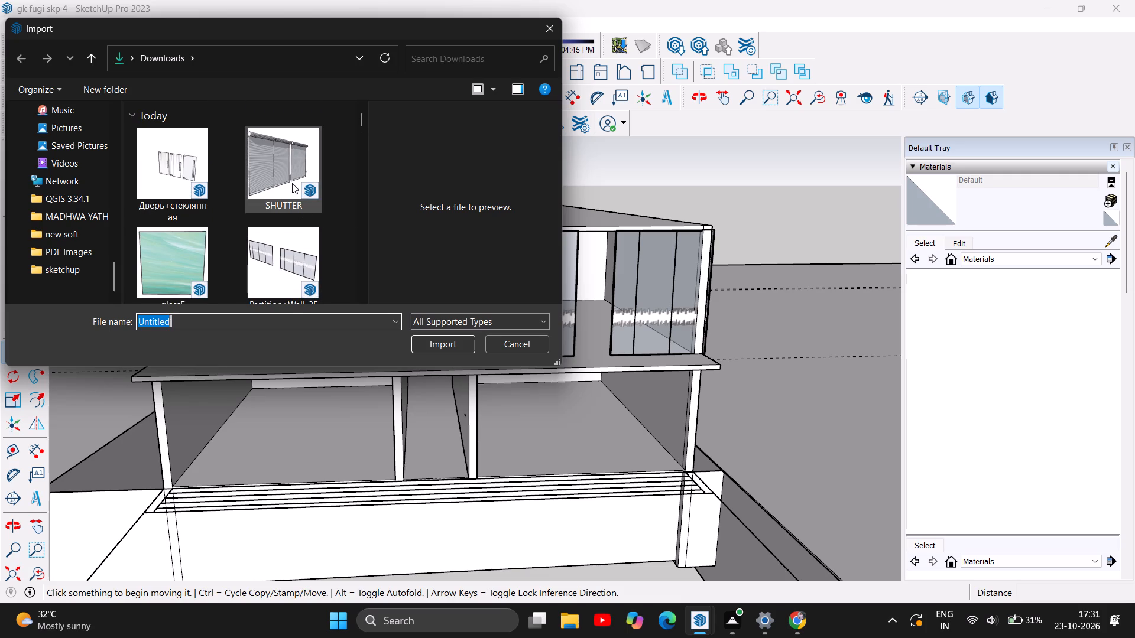
click(162, 259)
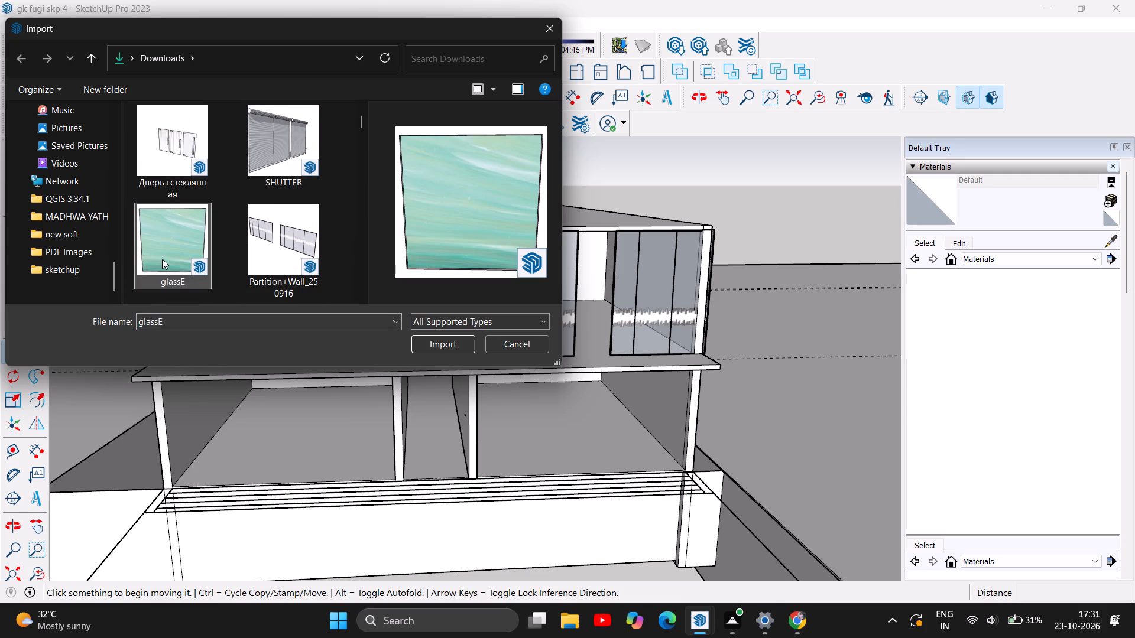
click(454, 346)
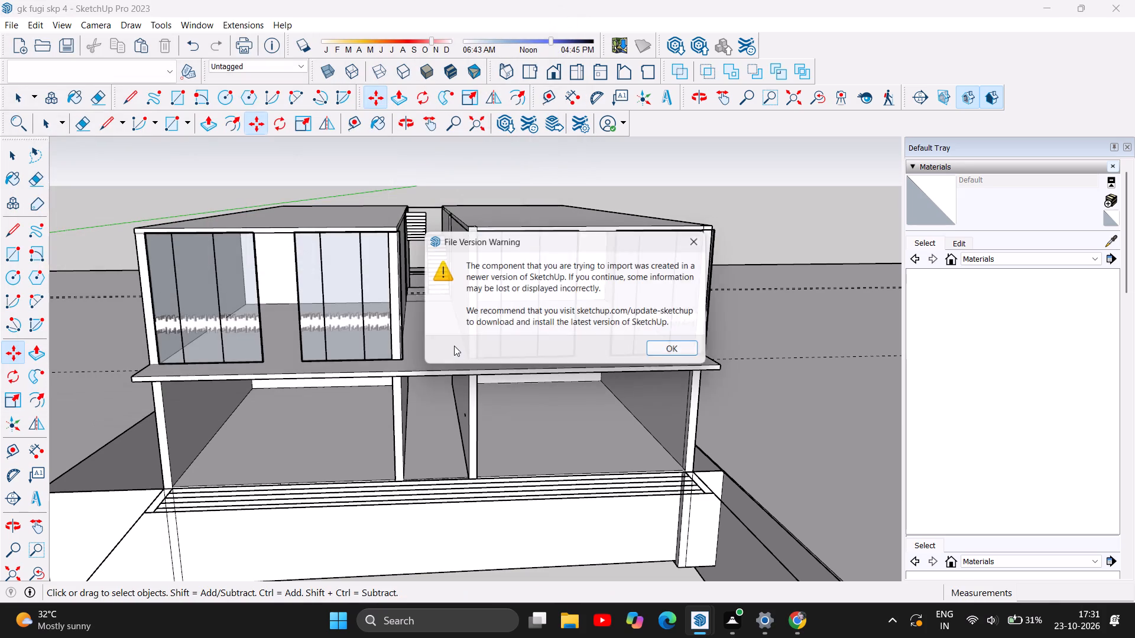
double_click(663, 353)
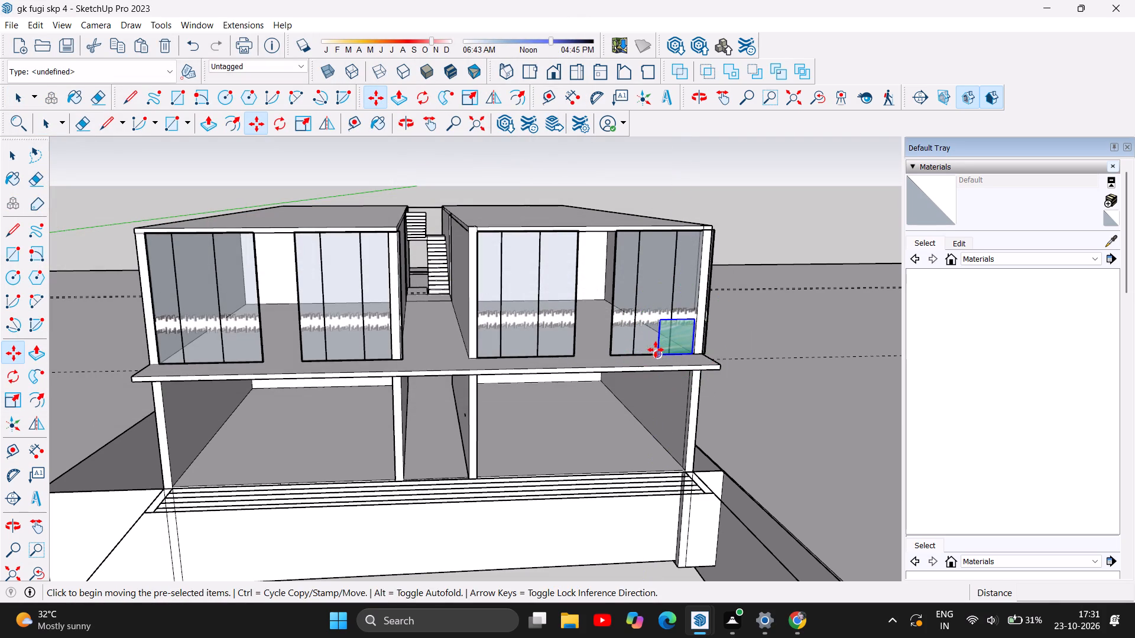
Move the glassE panel about 18' 1" to the upper corner of the copied partition, beside the staircase-side wall.
click(373, 97)
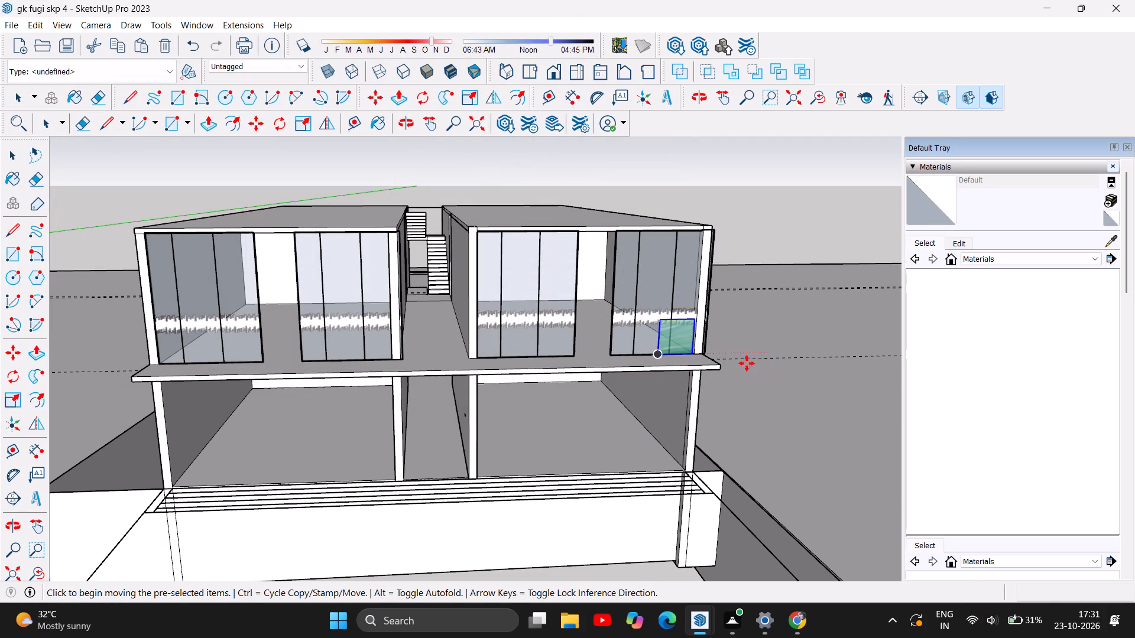
click(659, 352)
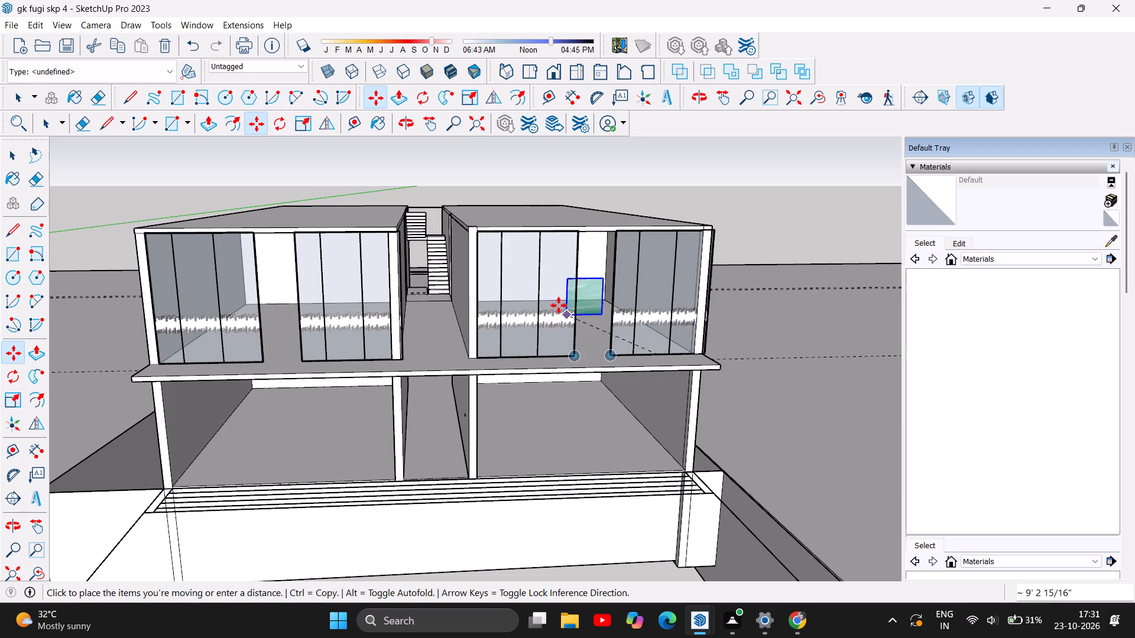
click(479, 269)
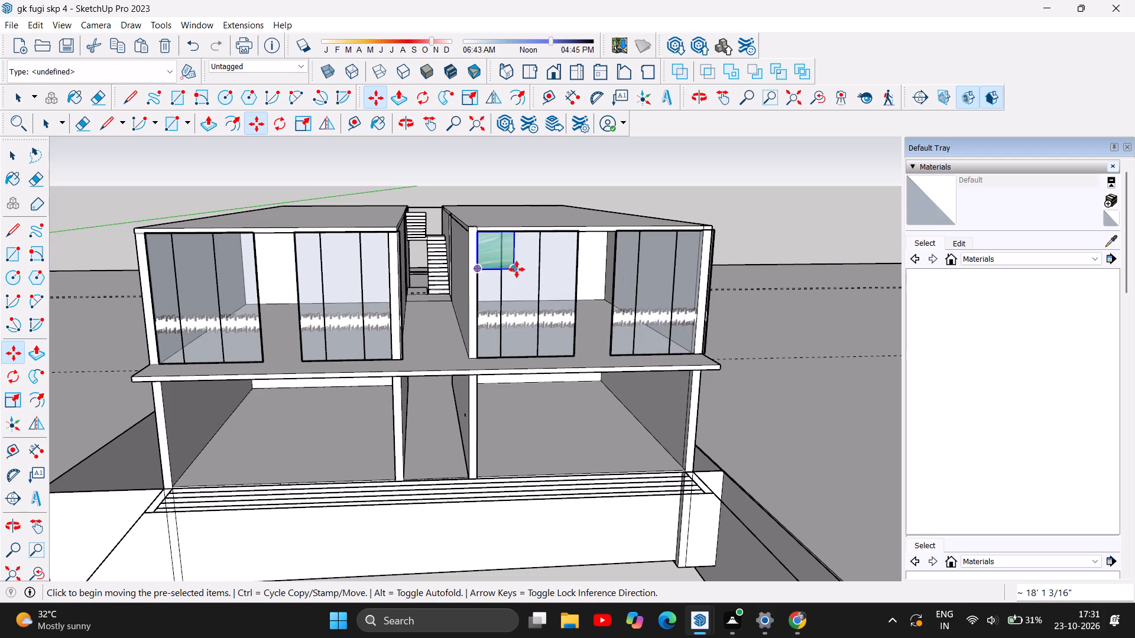
Scale the glassE panel up uniformly by about 3 to cover most of the partition's staircase-side section.
click(13, 403)
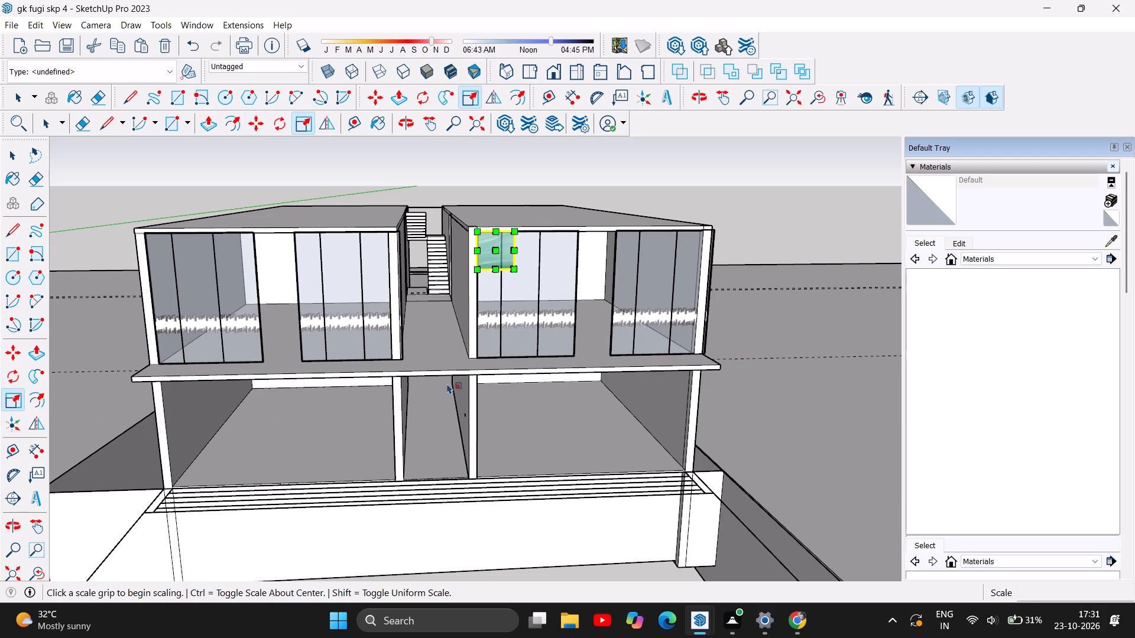
drag(514, 267, 544, 285)
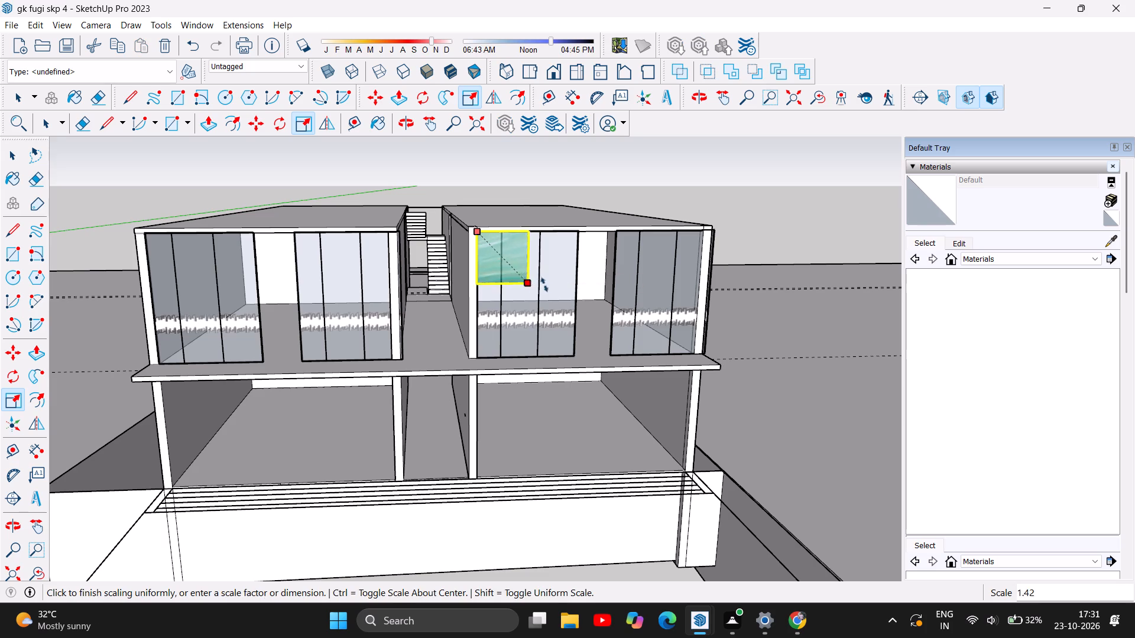
drag(544, 285, 563, 363)
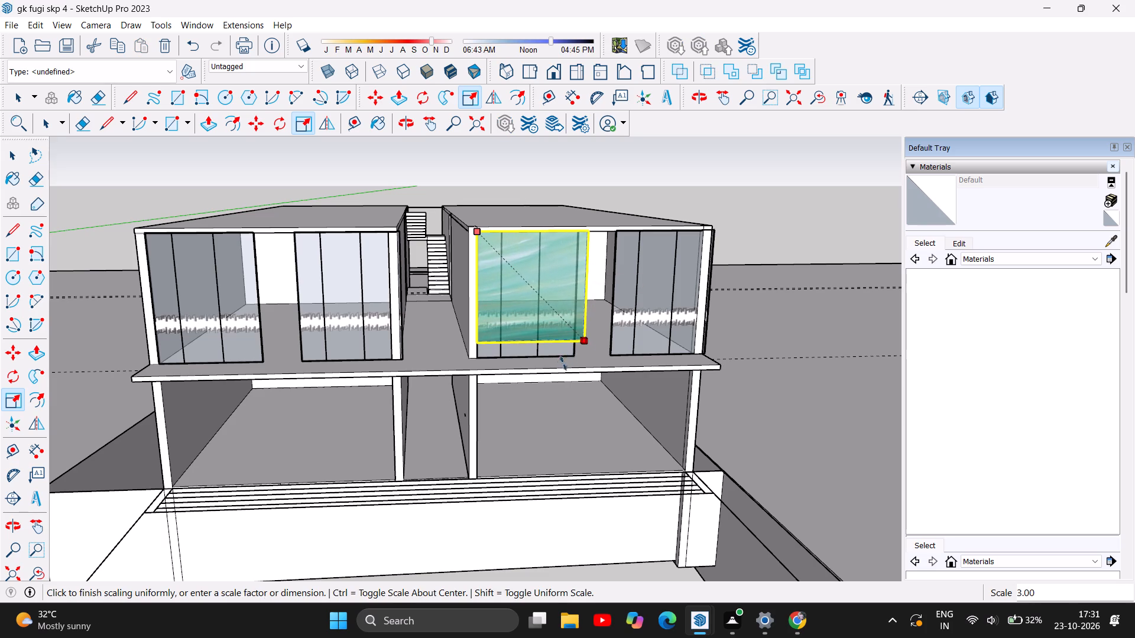
drag(563, 363, 557, 369)
Scale the glassE panel down uniformly to match the width of the partition's staircase-side section, ending with a factor of 0.96.
scroll(603, 329, up, 4)
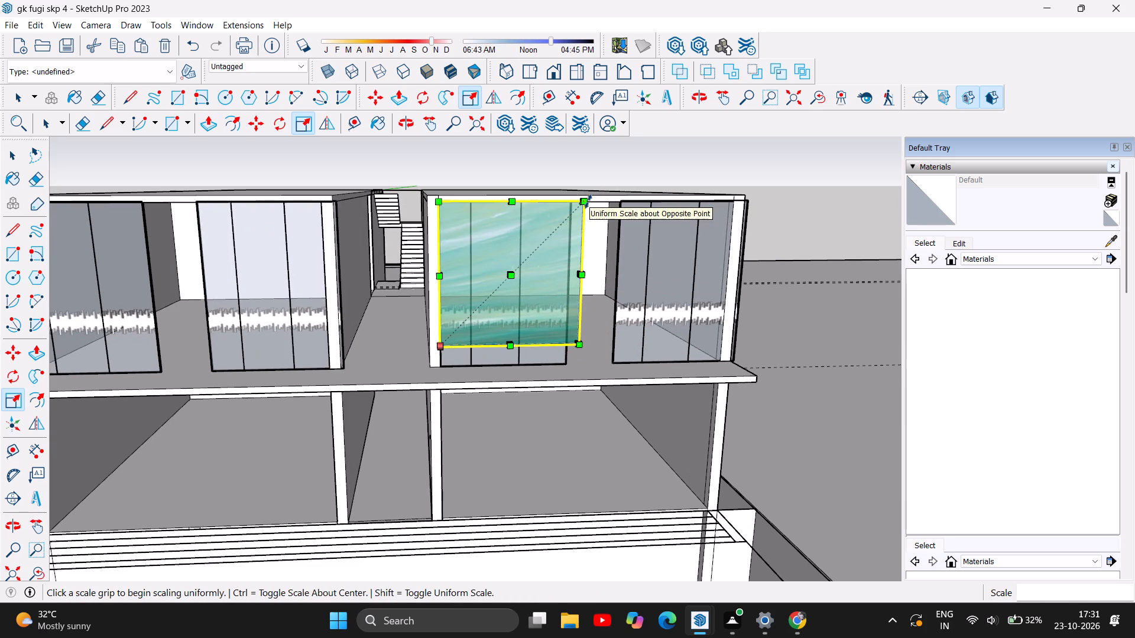
drag(588, 201, 570, 207)
double_click(570, 207)
drag(566, 200, 562, 193)
drag(562, 193, 548, 200)
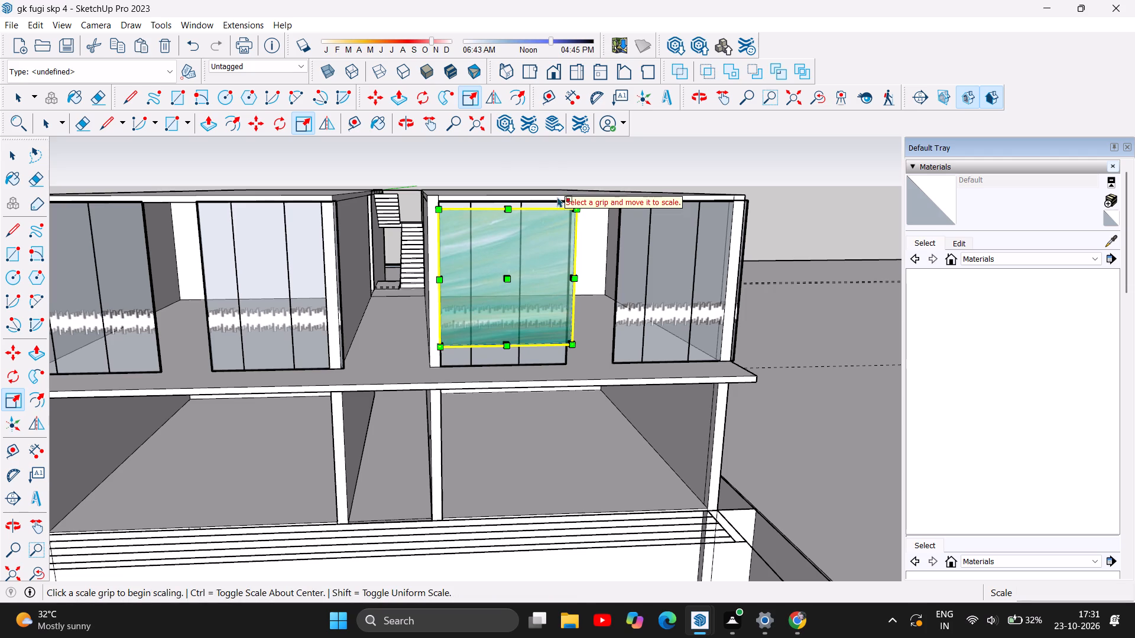
scroll(584, 194, up, 3)
drag(573, 214, 570, 215)
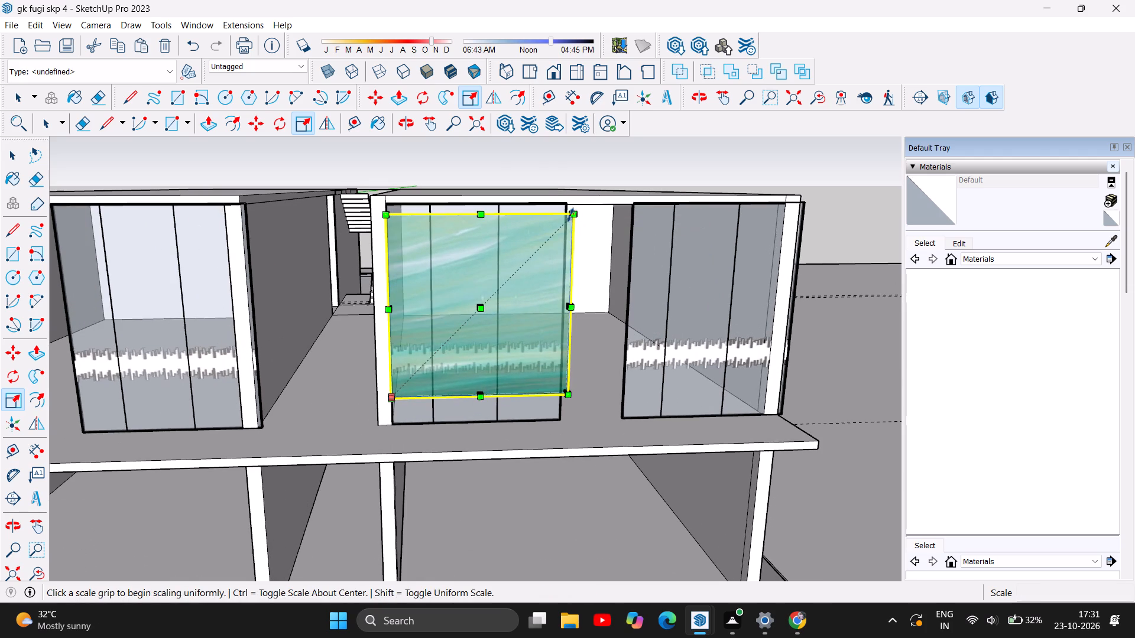
drag(570, 215, 559, 216)
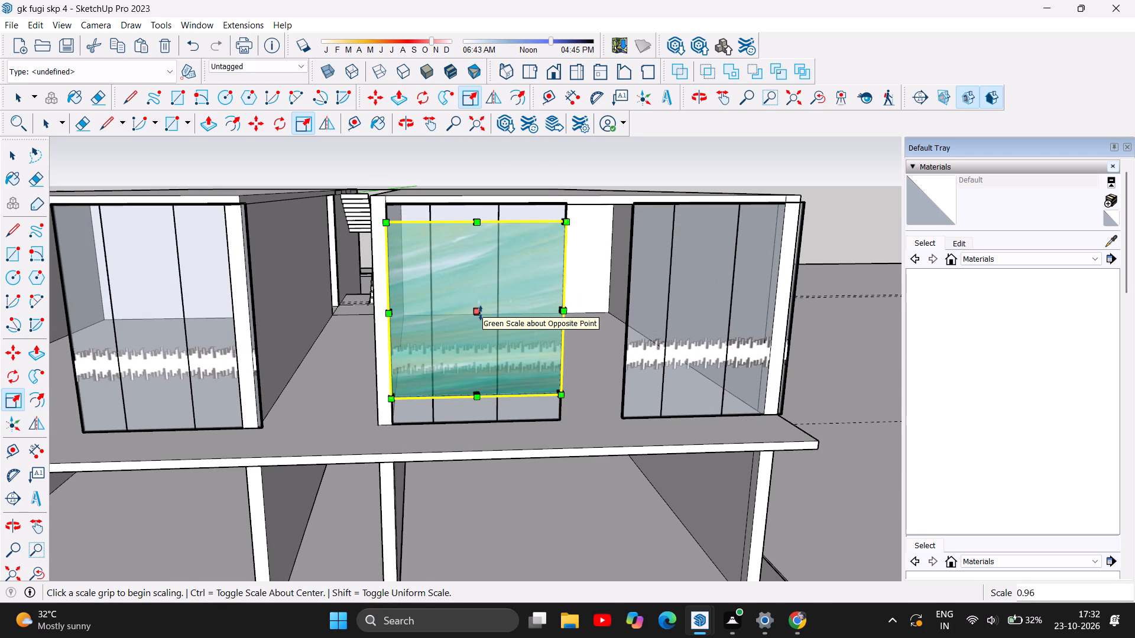
Scale the glassE panel along the green axis to flatten its thickness against the partition's staircase-side section.
drag(481, 313, 482, 298)
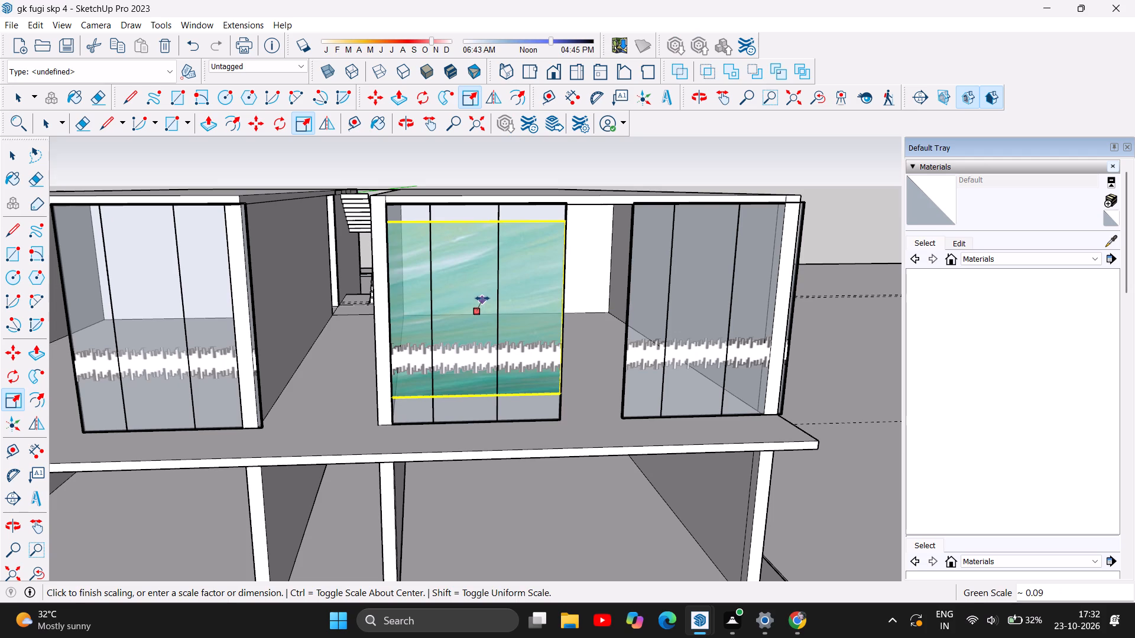
drag(482, 298, 482, 297)
click(482, 297)
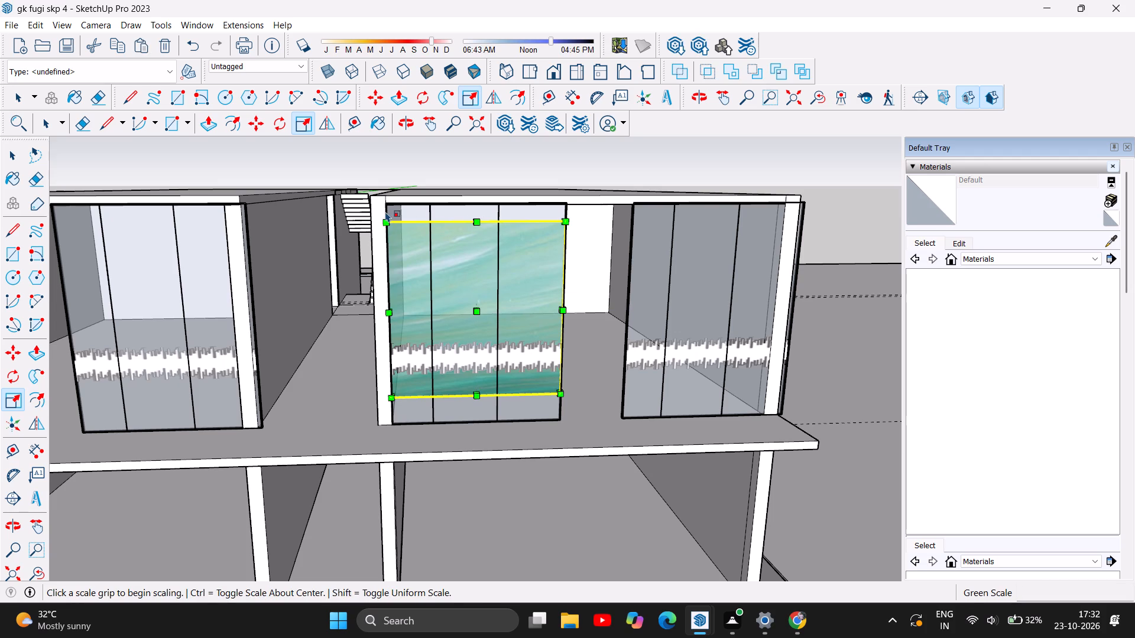
Uniformly scale the glassE panel to meet the partition's top edge and span the staircase-side section, using final factors of 0.93 and 1.01.
drag(387, 222, 391, 209)
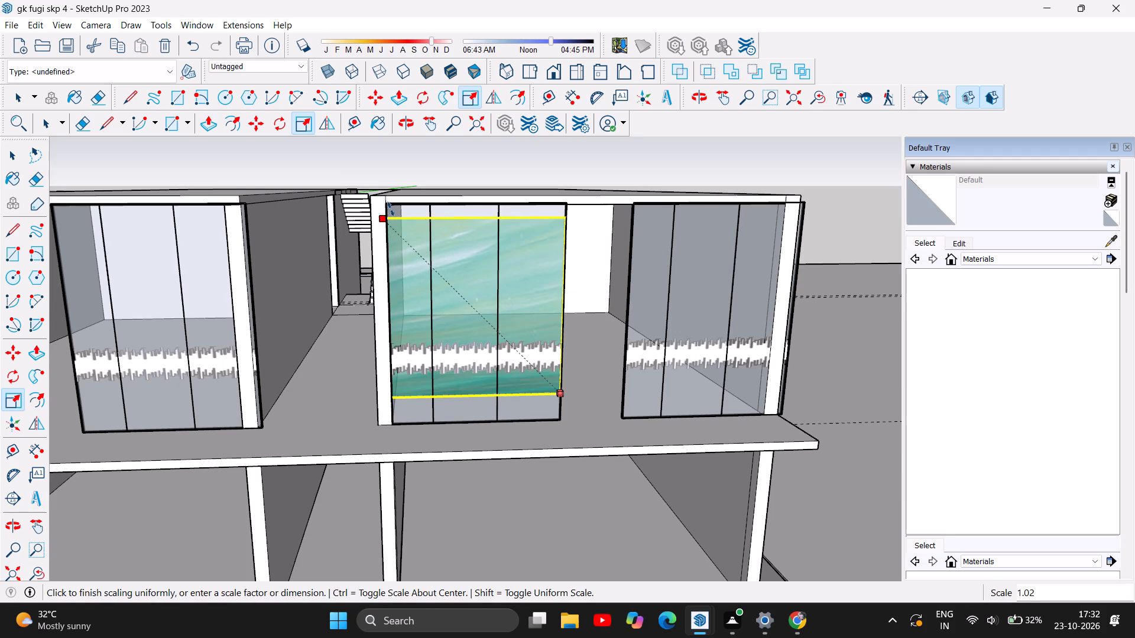
drag(391, 209, 400, 177)
scroll(404, 417, up, 3)
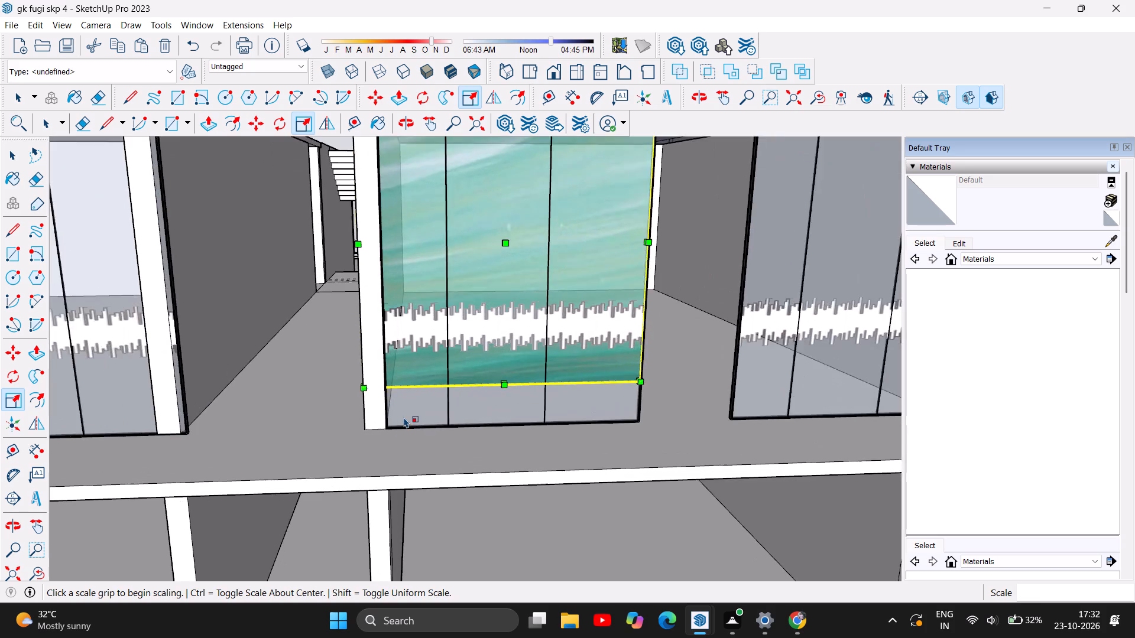
scroll(404, 417, up, 3)
drag(356, 380, 374, 395)
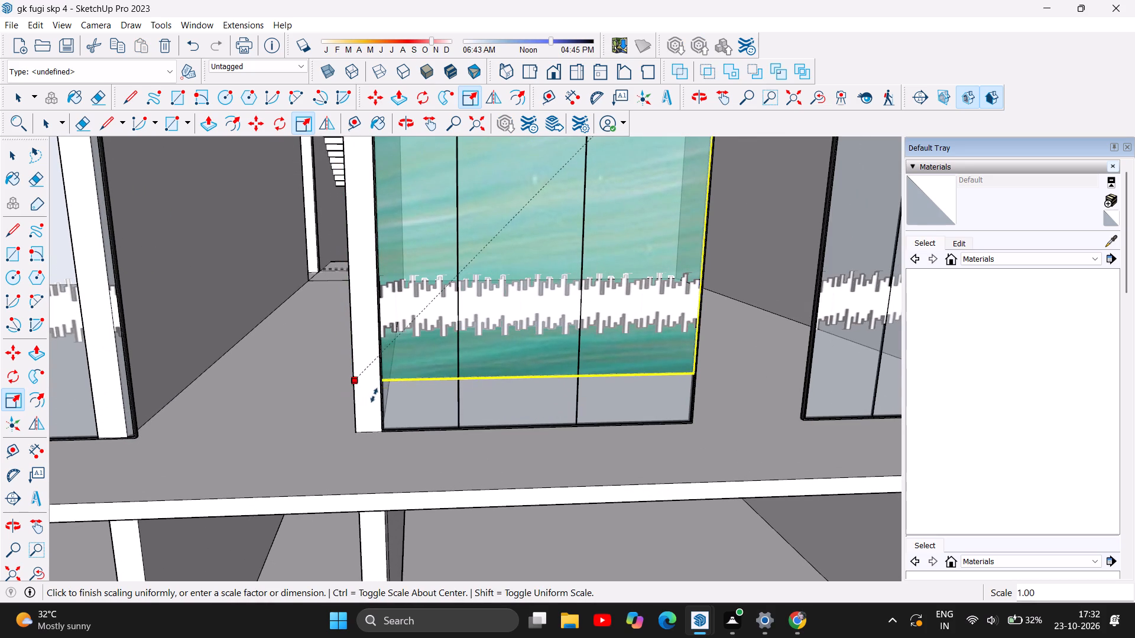
drag(374, 395, 403, 361)
scroll(440, 530, down, 6)
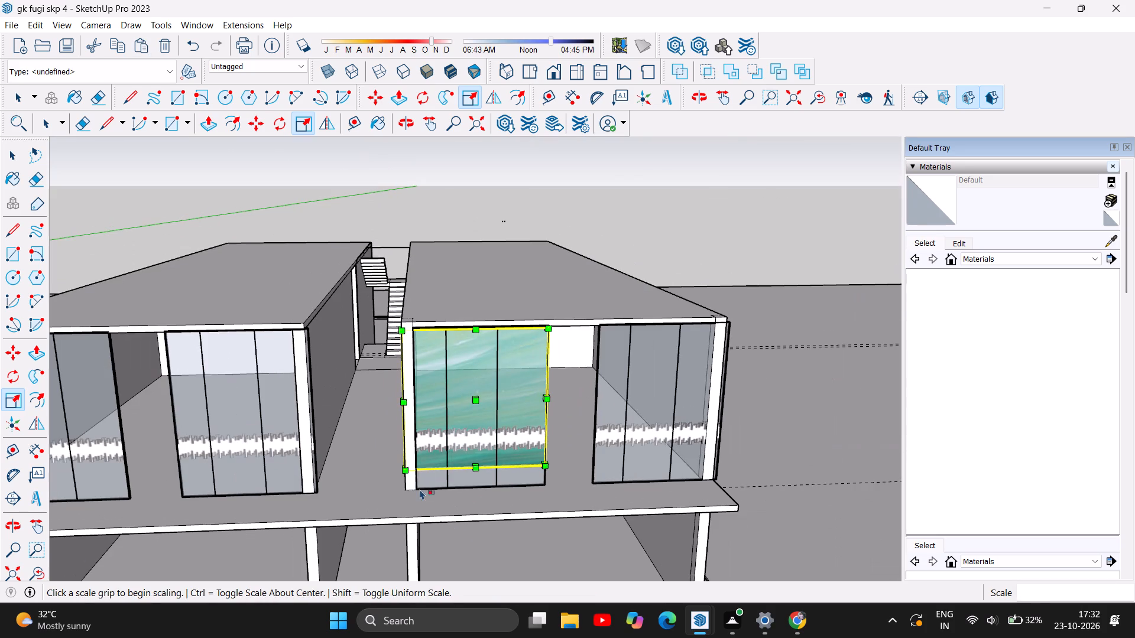
drag(405, 471, 408, 468)
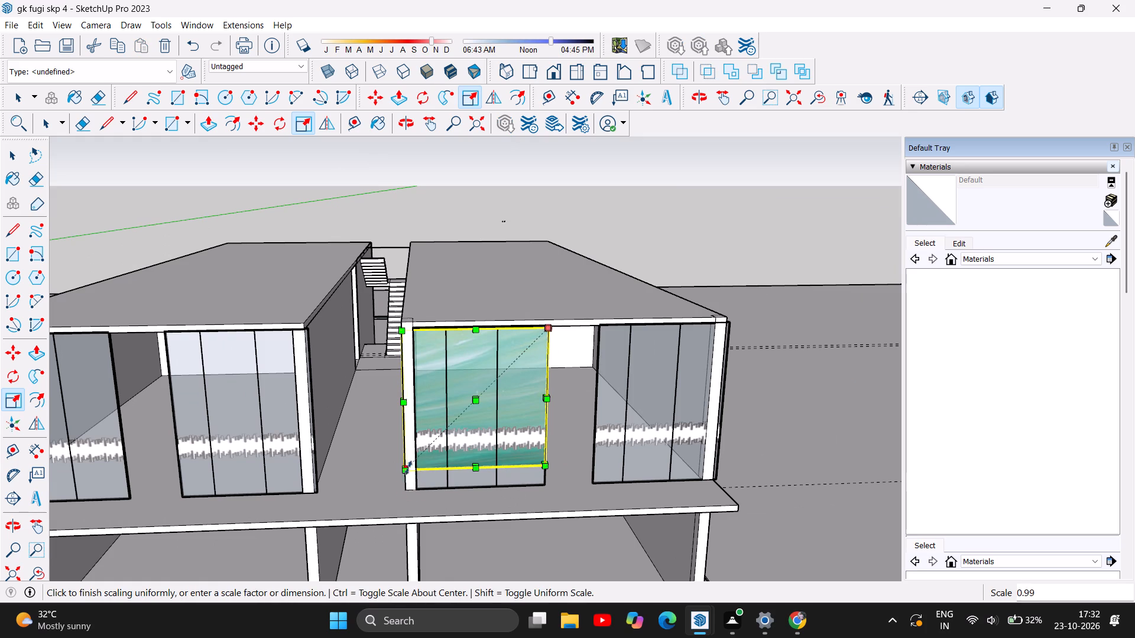
drag(408, 468, 417, 463)
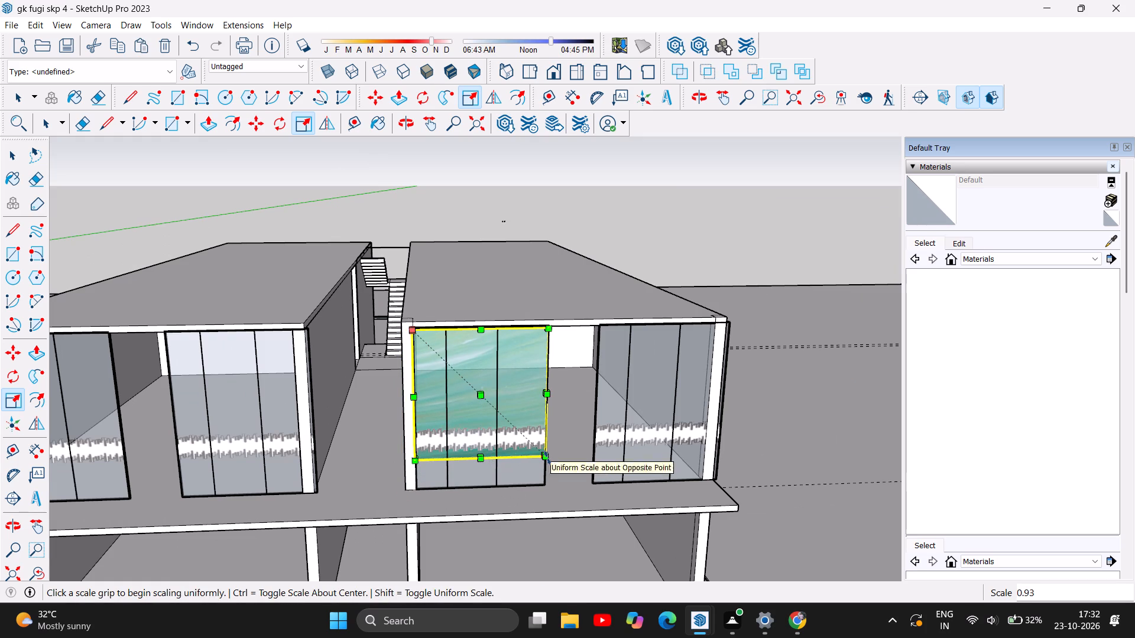
click(547, 458)
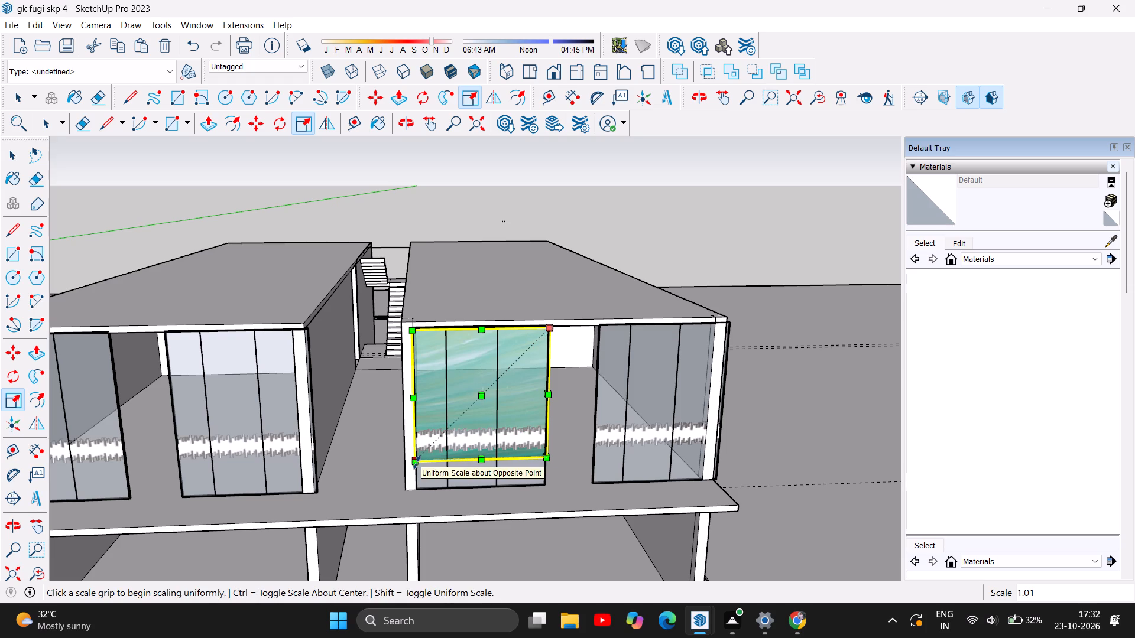
Scale the glassE panel up uniformly by 1.24 about its upper corner so it reaches the partition's bottom edge.
drag(417, 463, 432, 480)
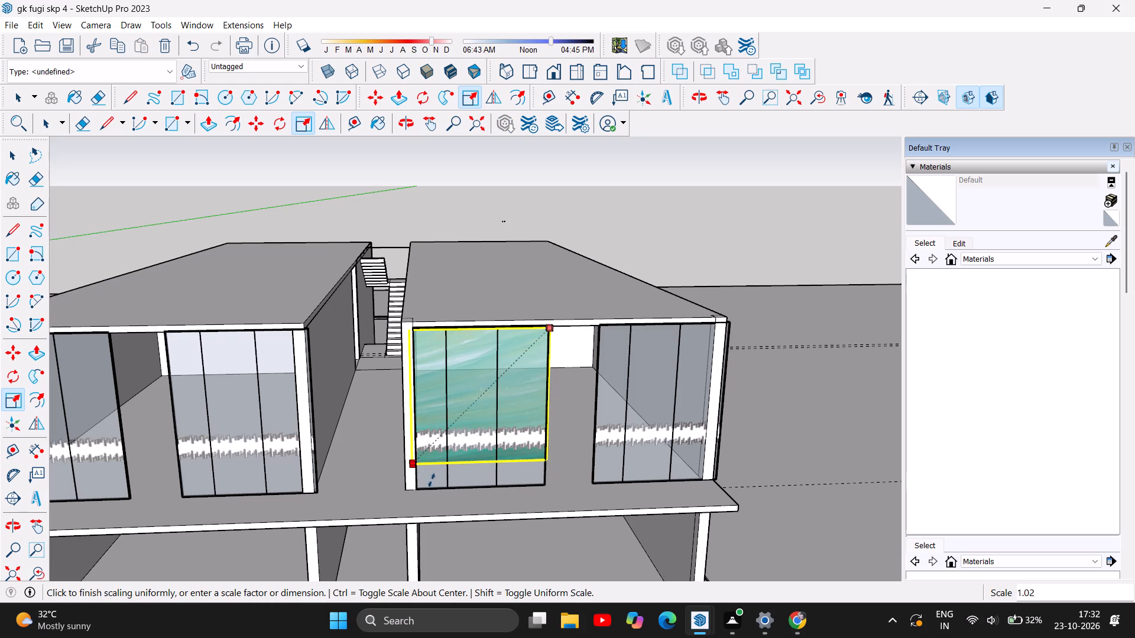
drag(432, 480, 431, 532)
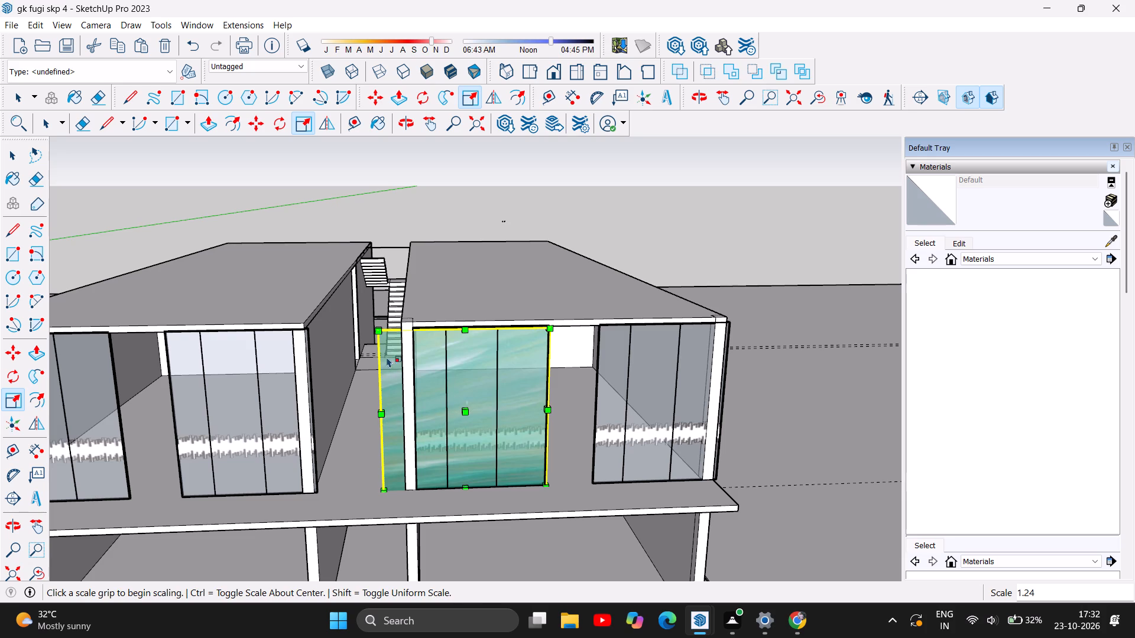
Resize the glassE panel uniformly about its lower corner to match the staircase-side section's width, ending with a factor of 1.06.
drag(377, 331, 394, 334)
double_click(396, 332)
triple_click(400, 328)
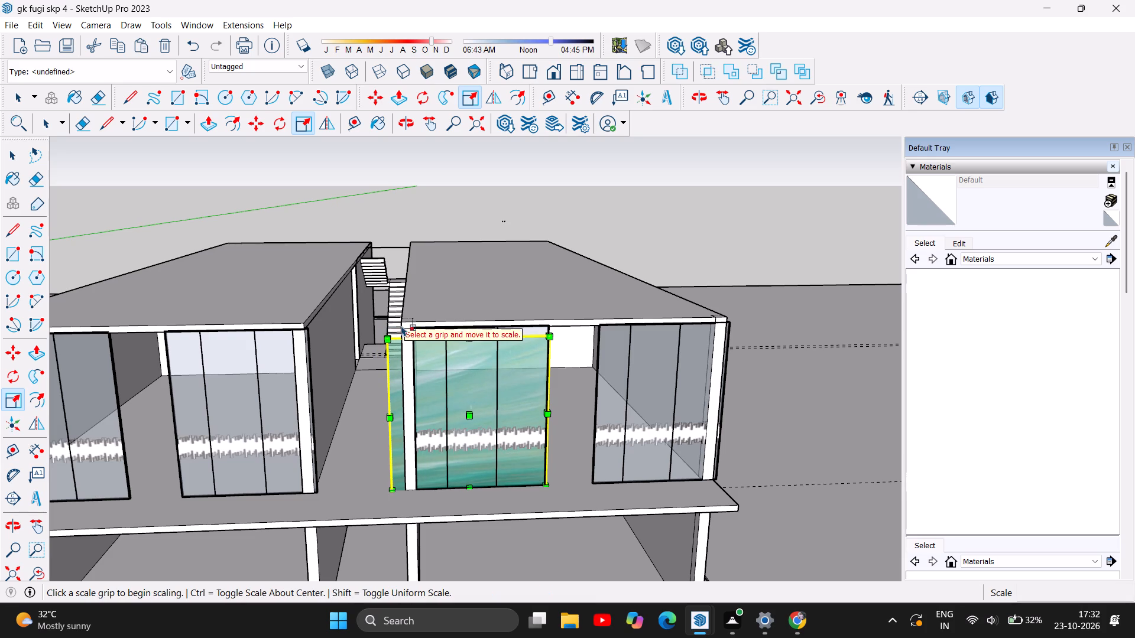
scroll(396, 341, up, 4)
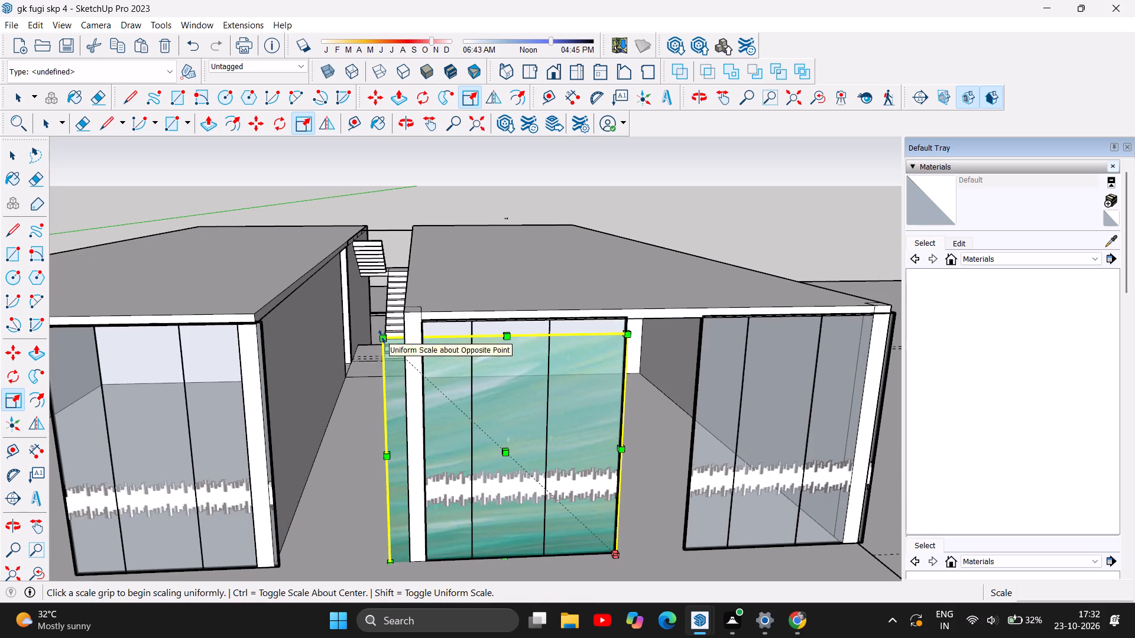
drag(382, 337, 437, 303)
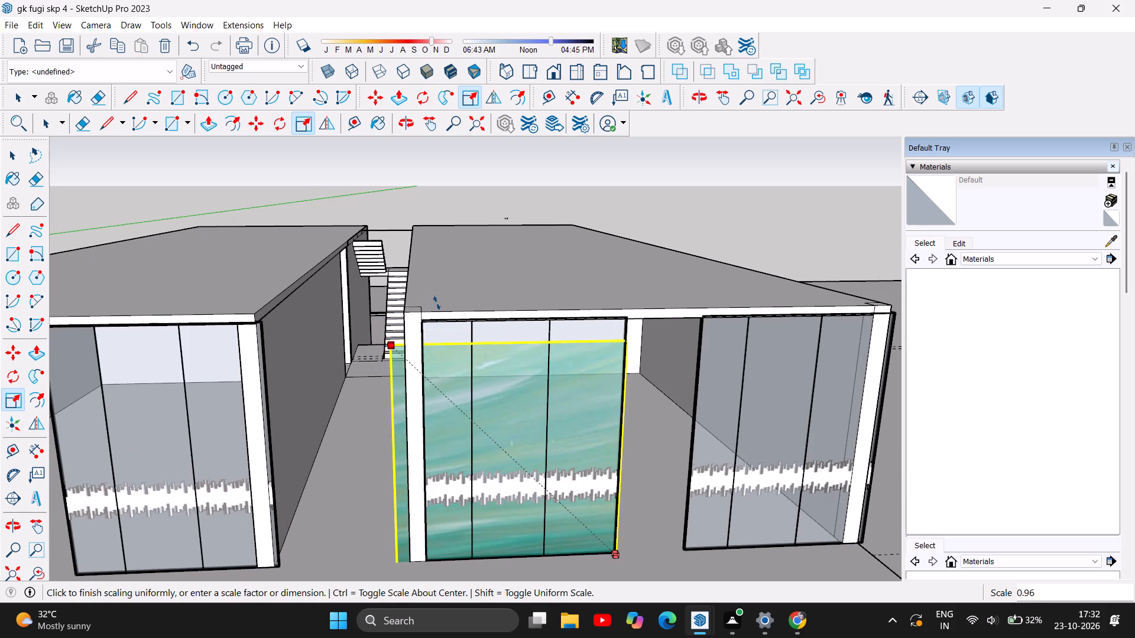
drag(437, 303, 492, 323)
click(492, 323)
drag(487, 324, 465, 323)
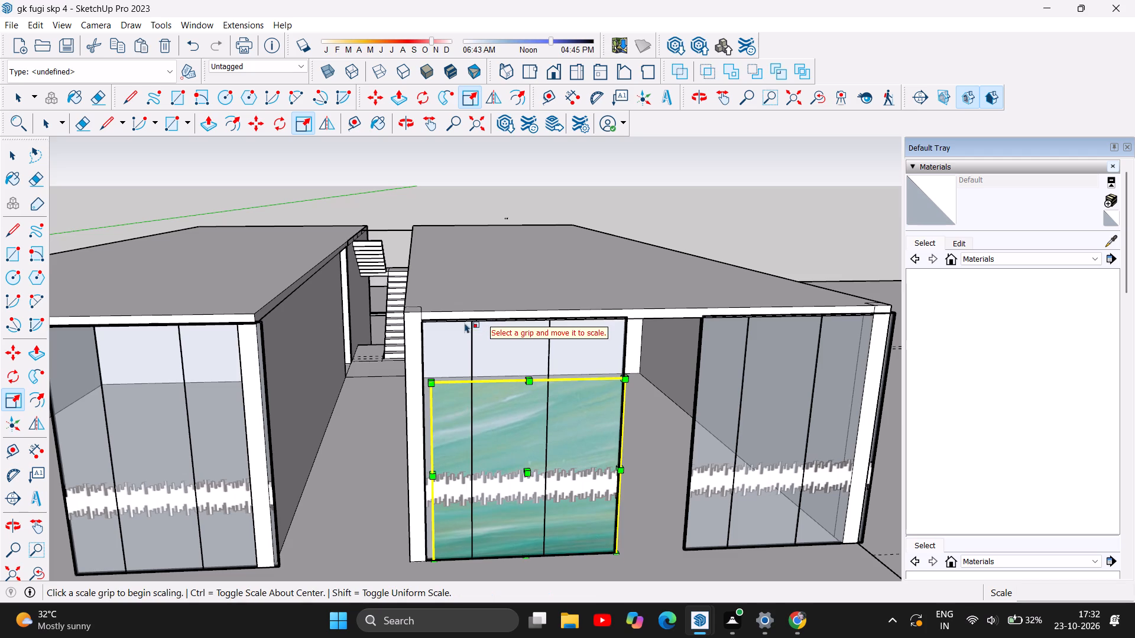
drag(465, 323, 458, 324)
scroll(486, 373, down, 4)
scroll(582, 440, up, 3)
drag(375, 351, 366, 350)
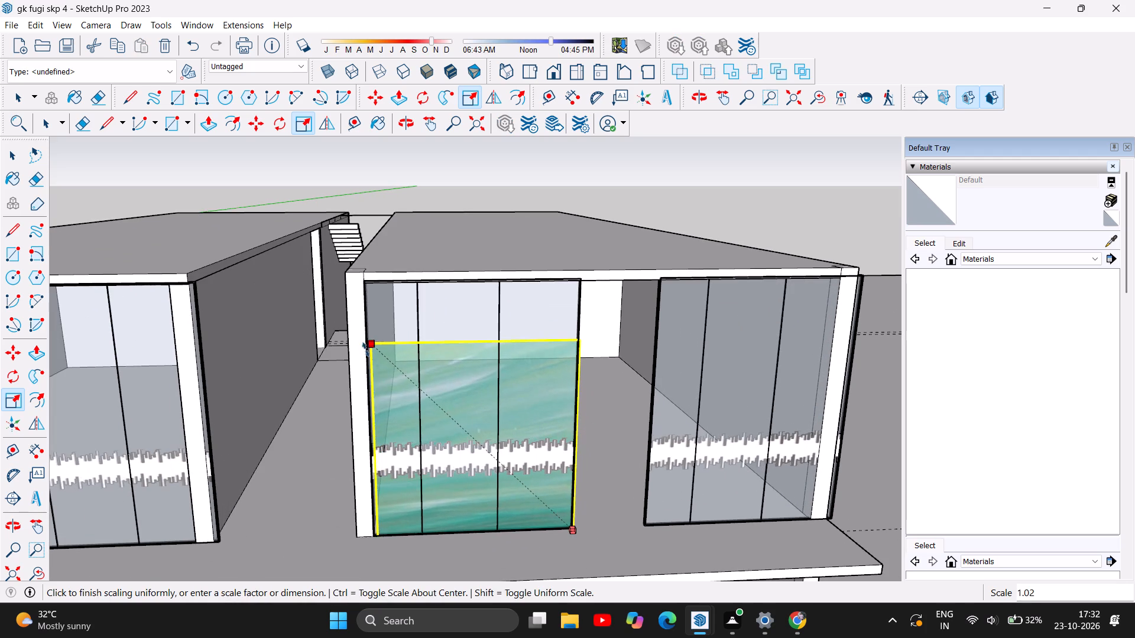
drag(366, 350, 353, 347)
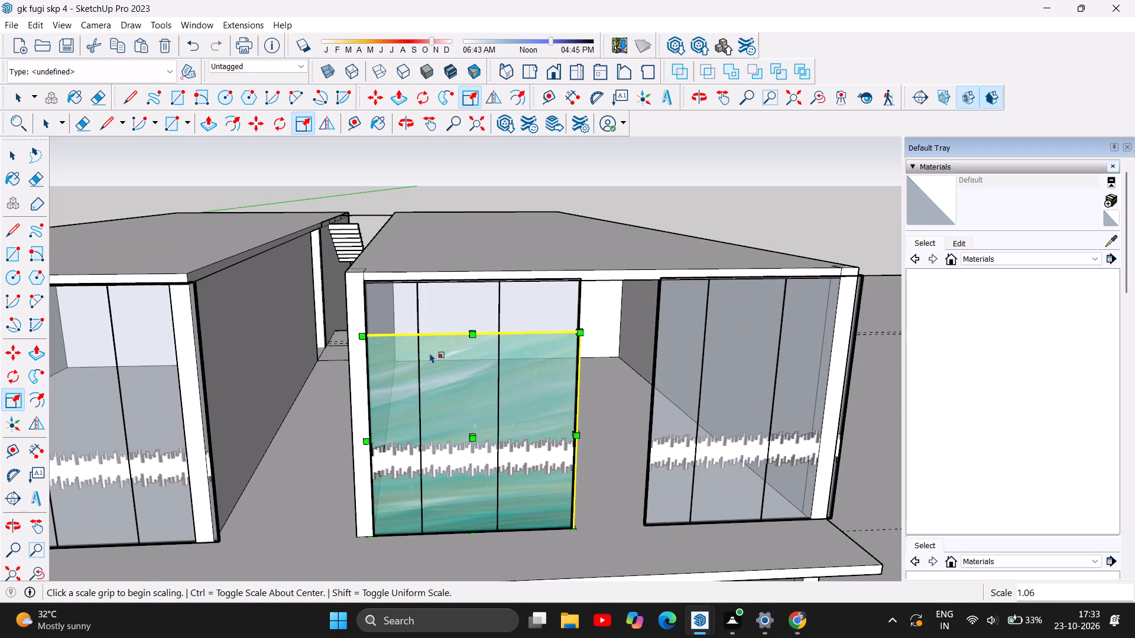
scroll(430, 353, down, 15)
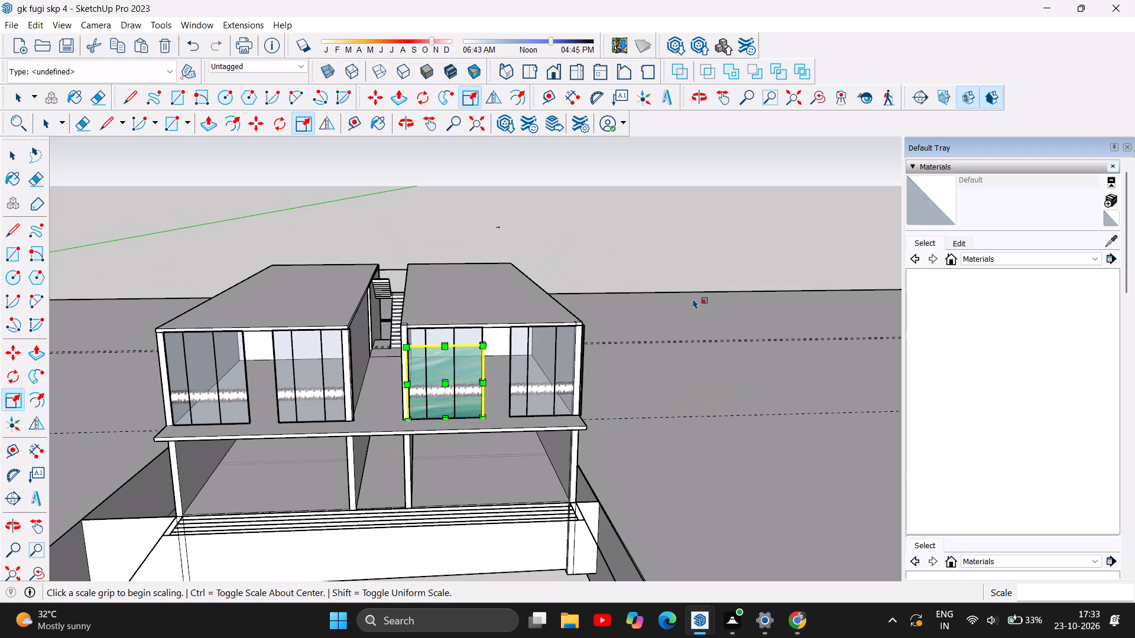
key(Escape)
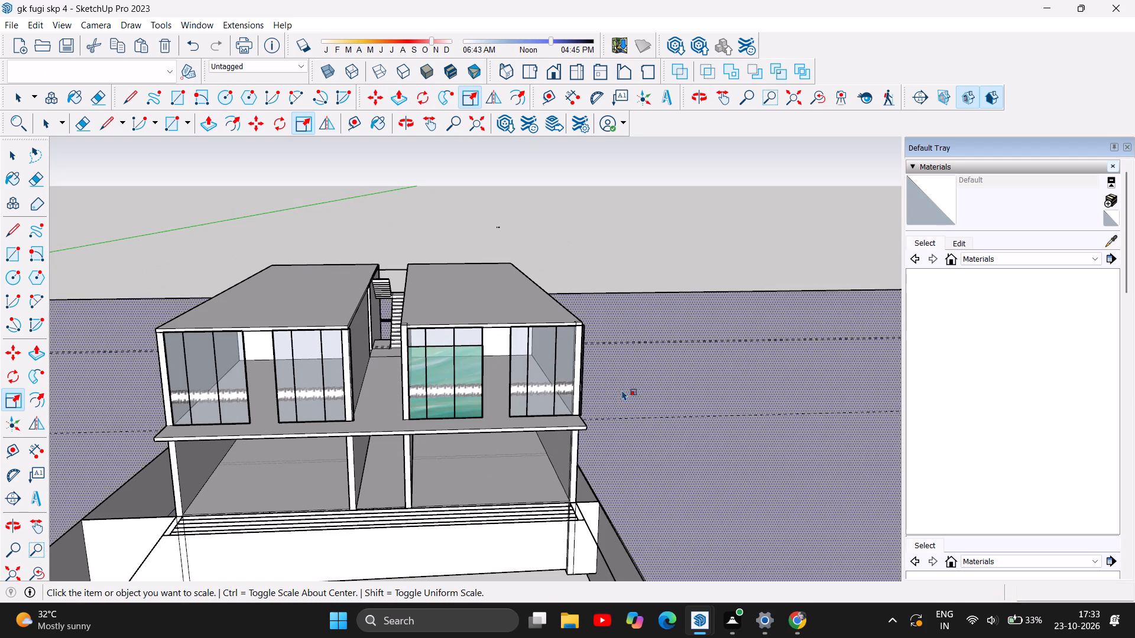
Copy the fitted glassE panel and paste it at the lower inner corner of the partition's outer section.
scroll(467, 369, up, 5)
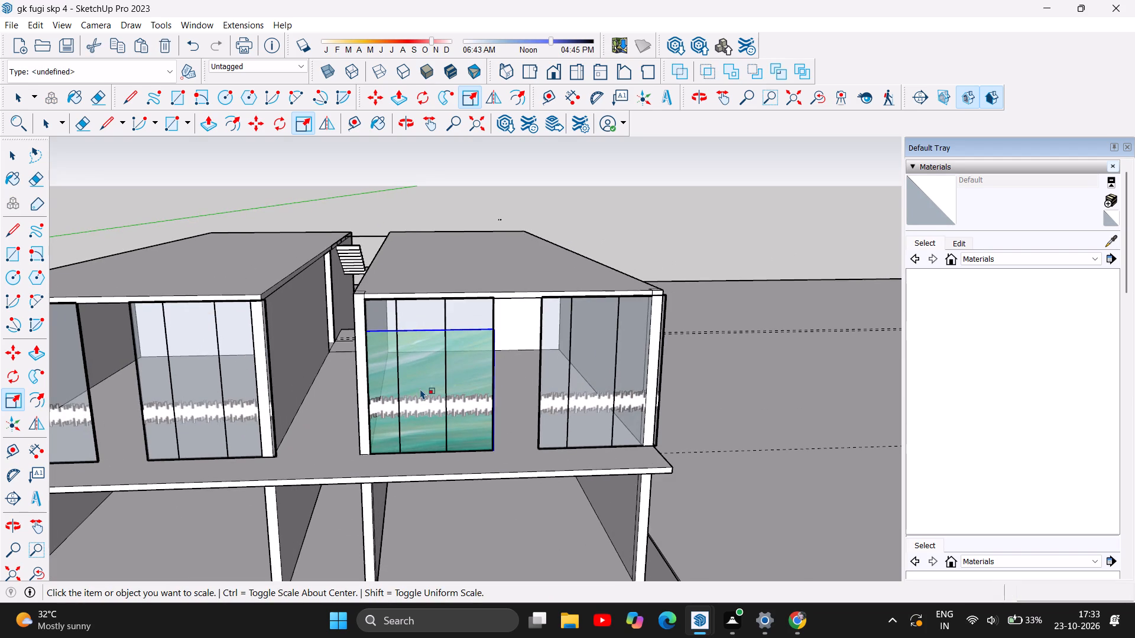
click(420, 389)
key(ctrl+c)
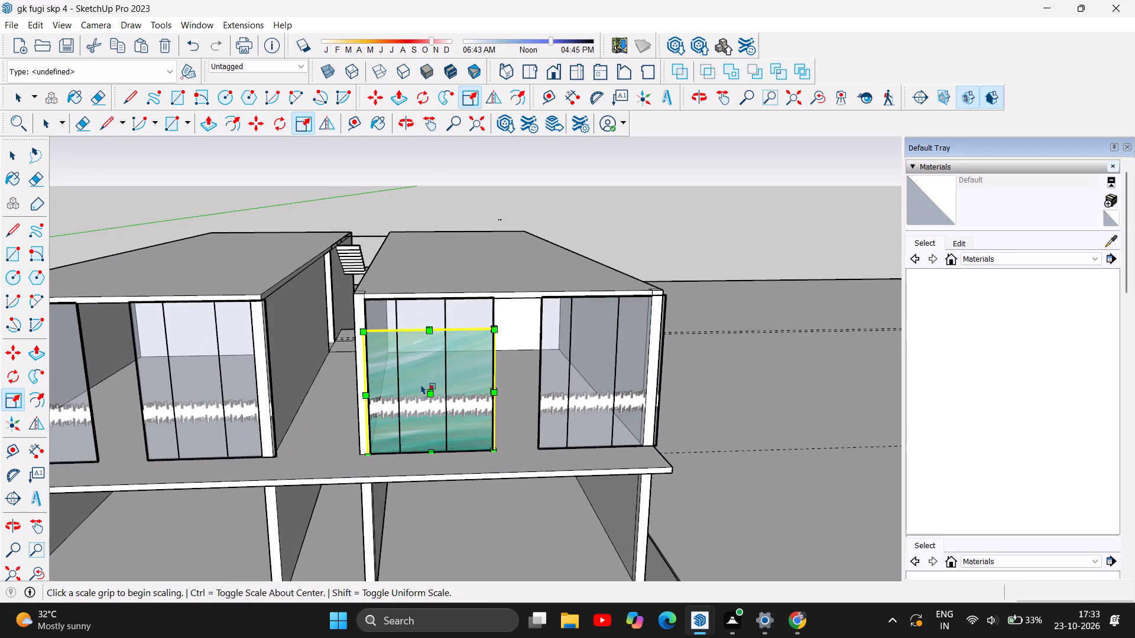
key(ctrl+v)
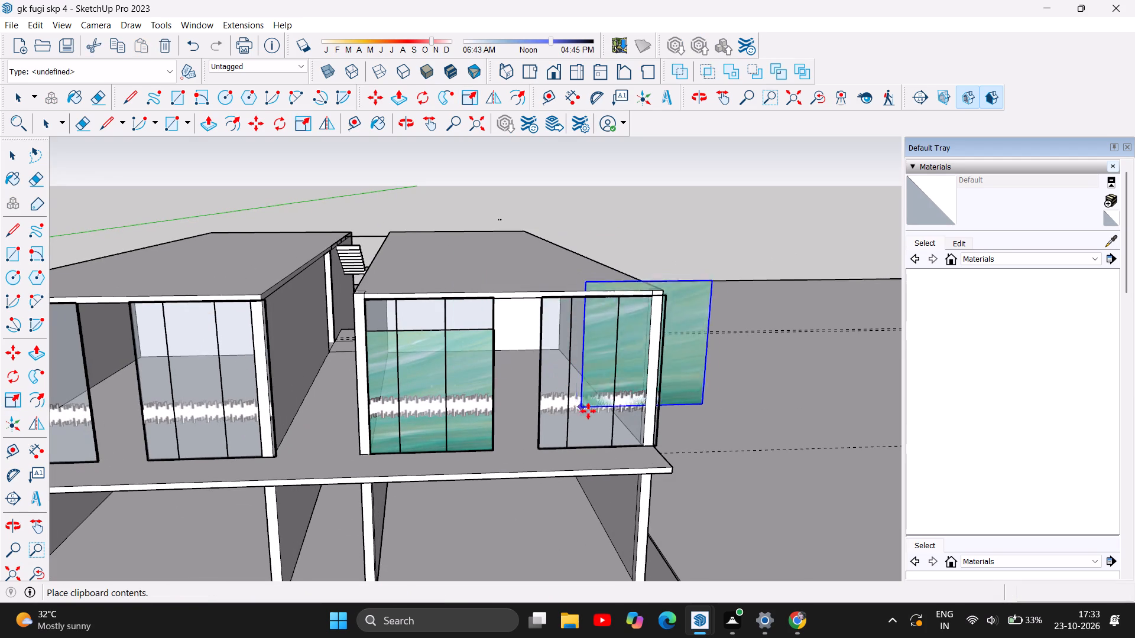
click(540, 447)
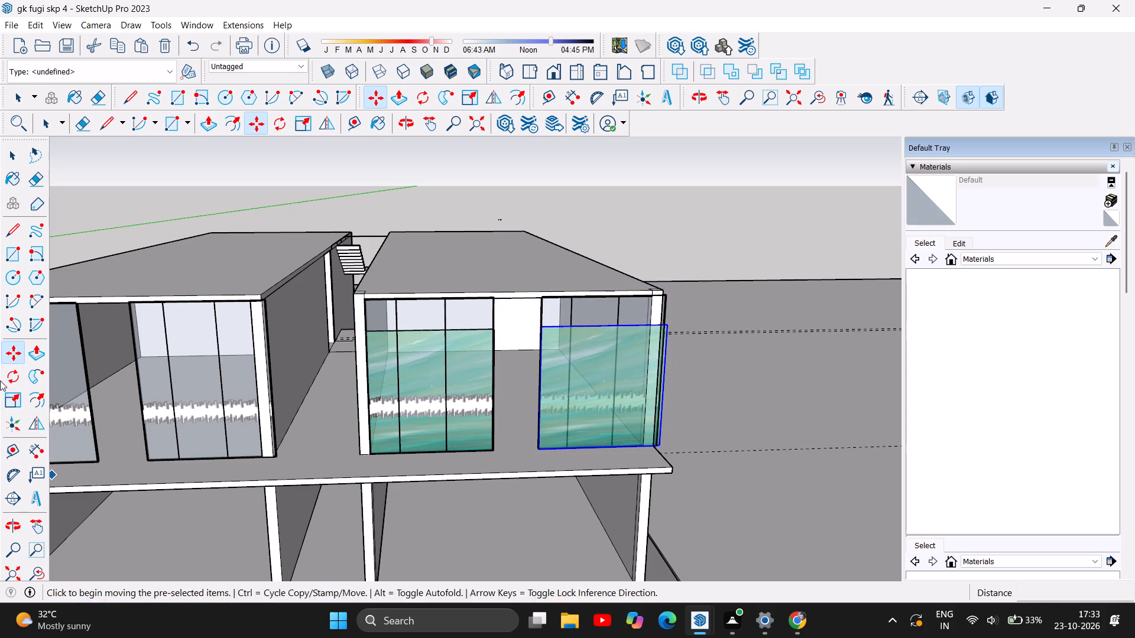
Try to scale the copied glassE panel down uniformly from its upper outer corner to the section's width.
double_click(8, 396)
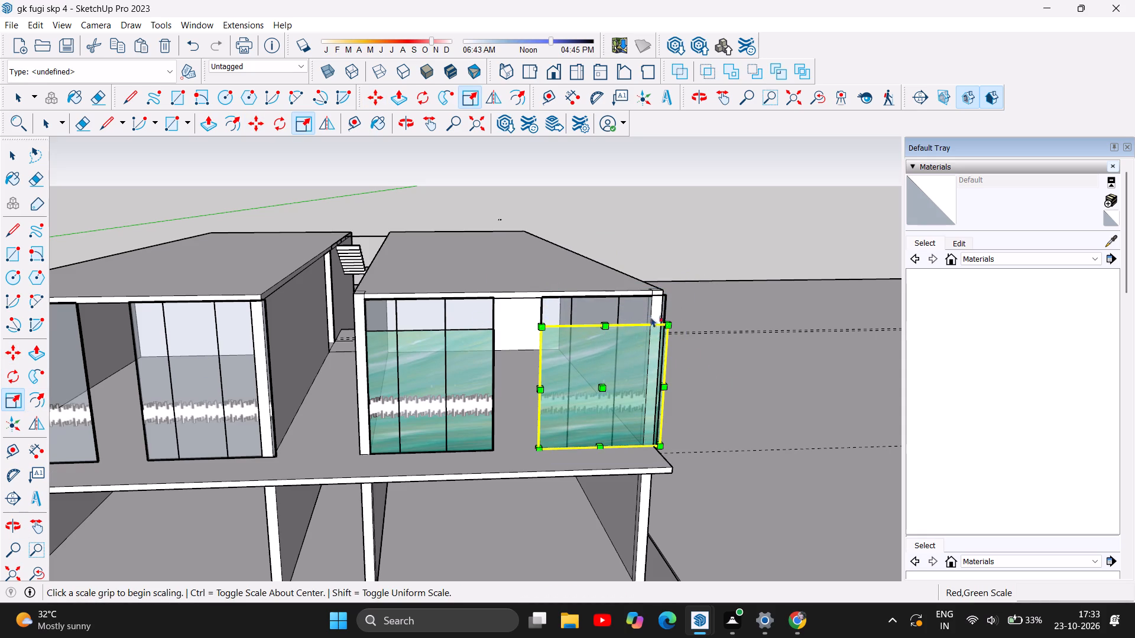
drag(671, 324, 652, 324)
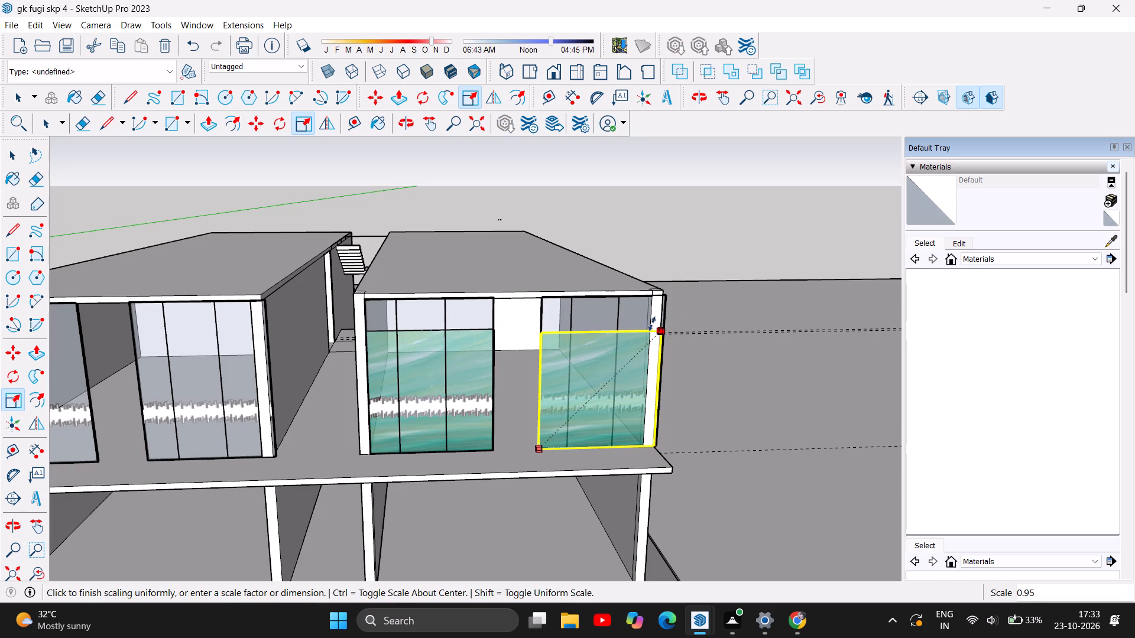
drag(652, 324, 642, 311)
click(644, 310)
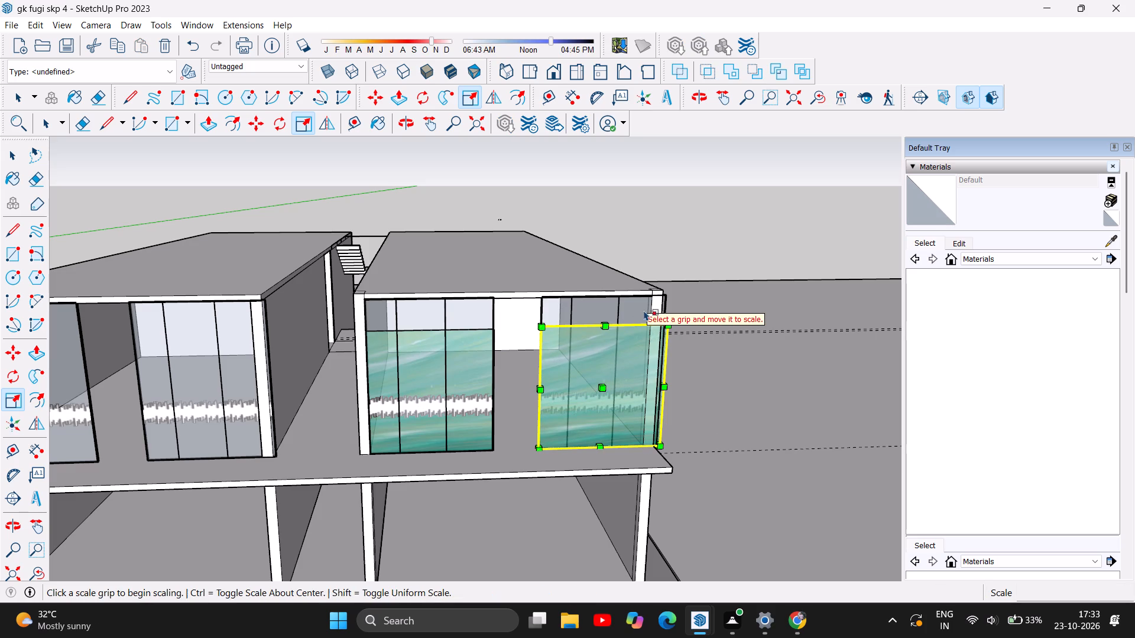
Scale the copied glassE panel along the green axis by about -1.92 to flip its depth at the outer section.
scroll(691, 390, up, 3)
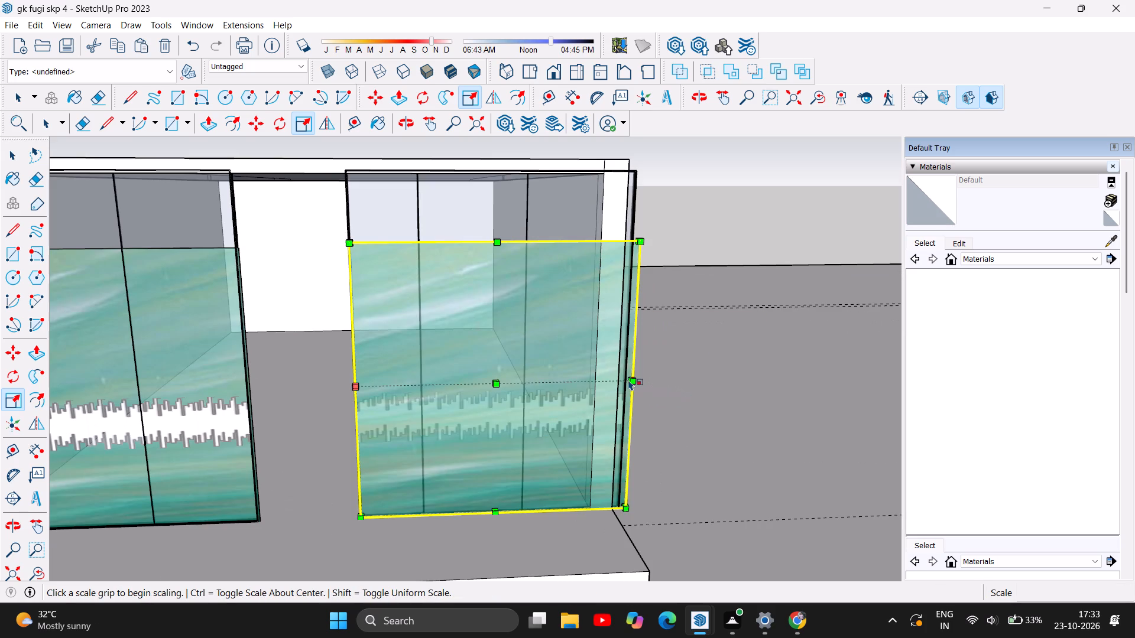
drag(496, 384, 474, 383)
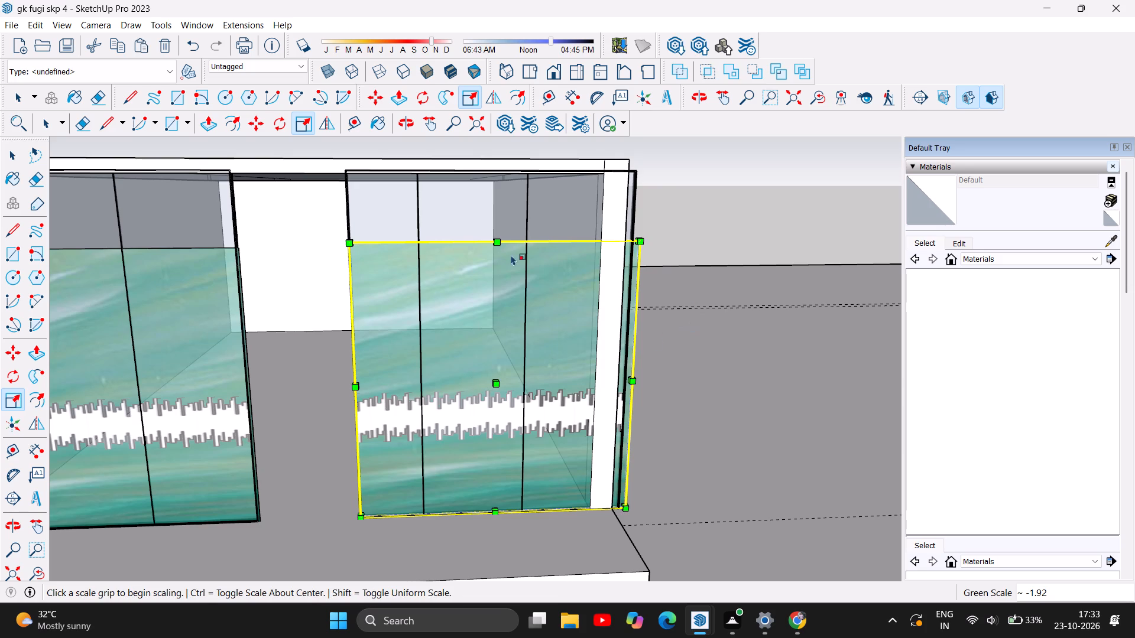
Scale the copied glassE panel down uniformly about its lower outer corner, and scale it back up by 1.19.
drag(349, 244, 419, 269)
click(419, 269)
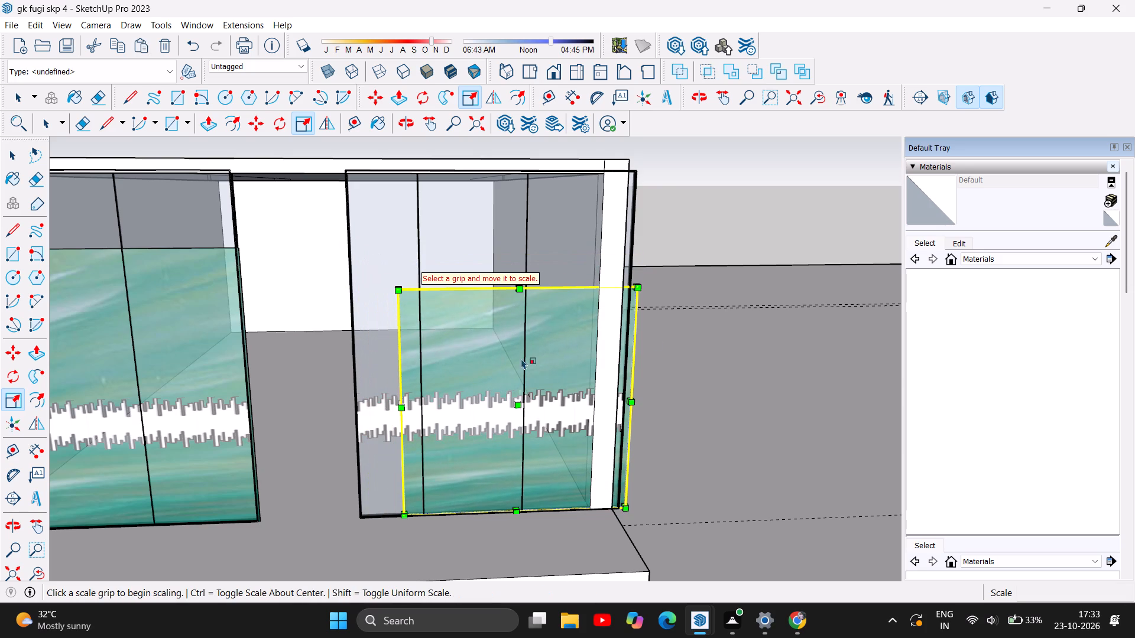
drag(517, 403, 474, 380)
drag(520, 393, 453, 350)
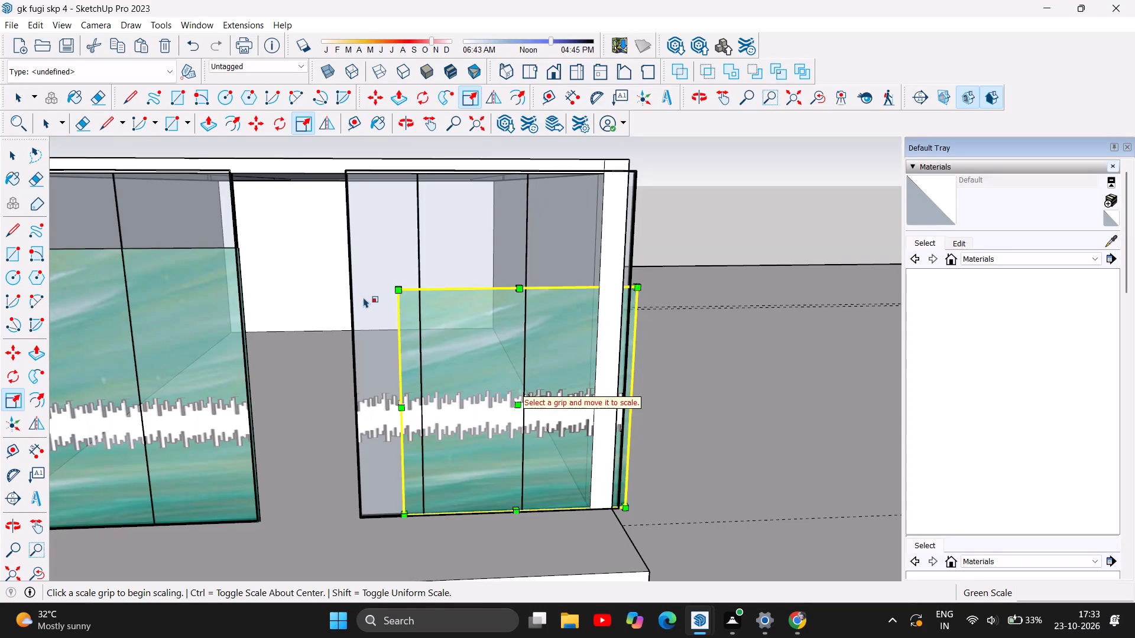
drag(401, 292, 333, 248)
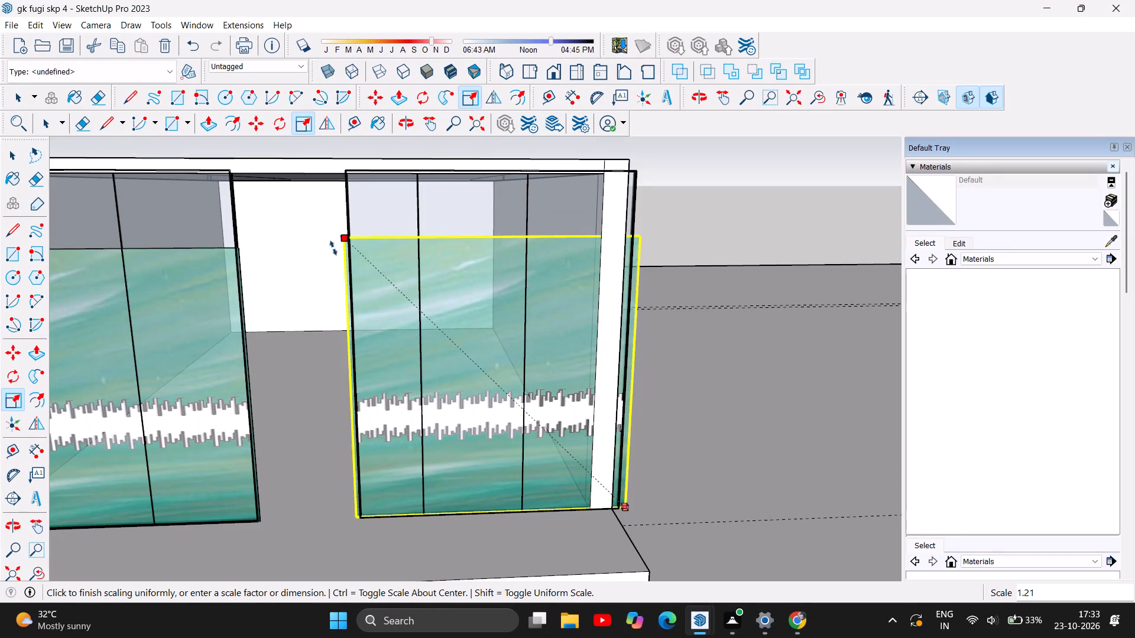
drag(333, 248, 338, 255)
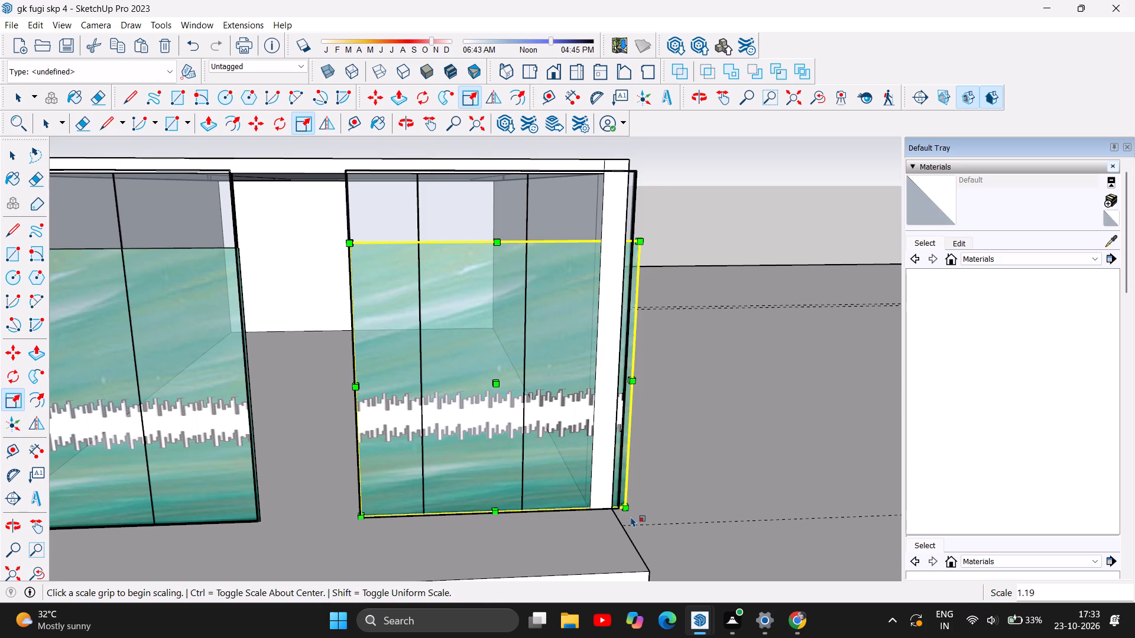
Scale the copied glassE panel down uniformly by 0.86 about its upper inner corner to fit the outer section's width.
drag(625, 510, 585, 495)
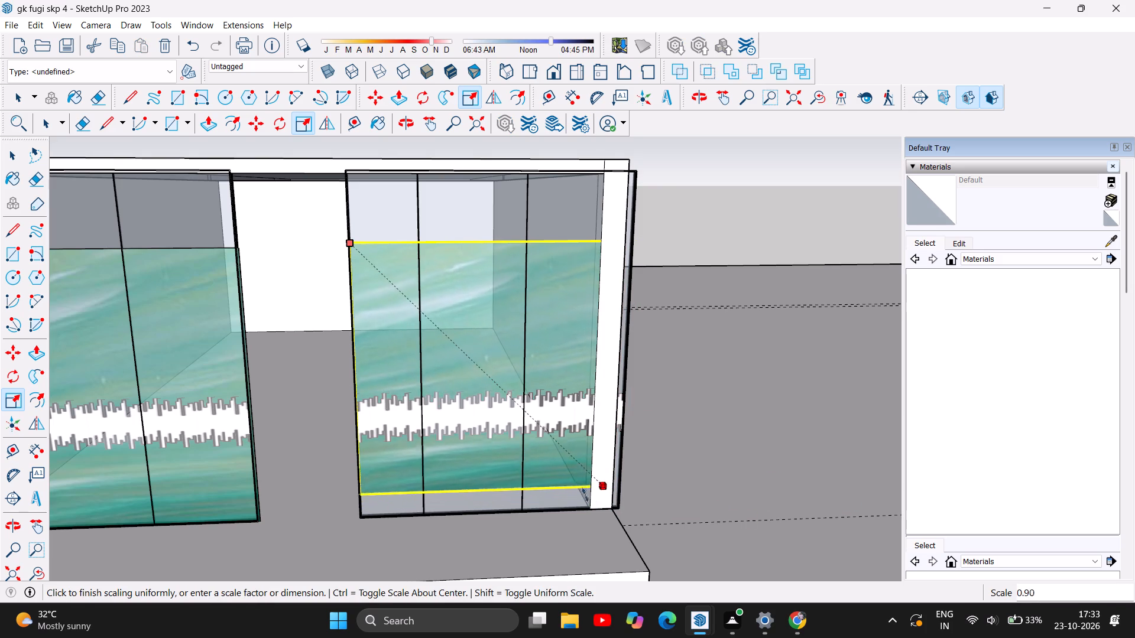
drag(585, 495, 599, 460)
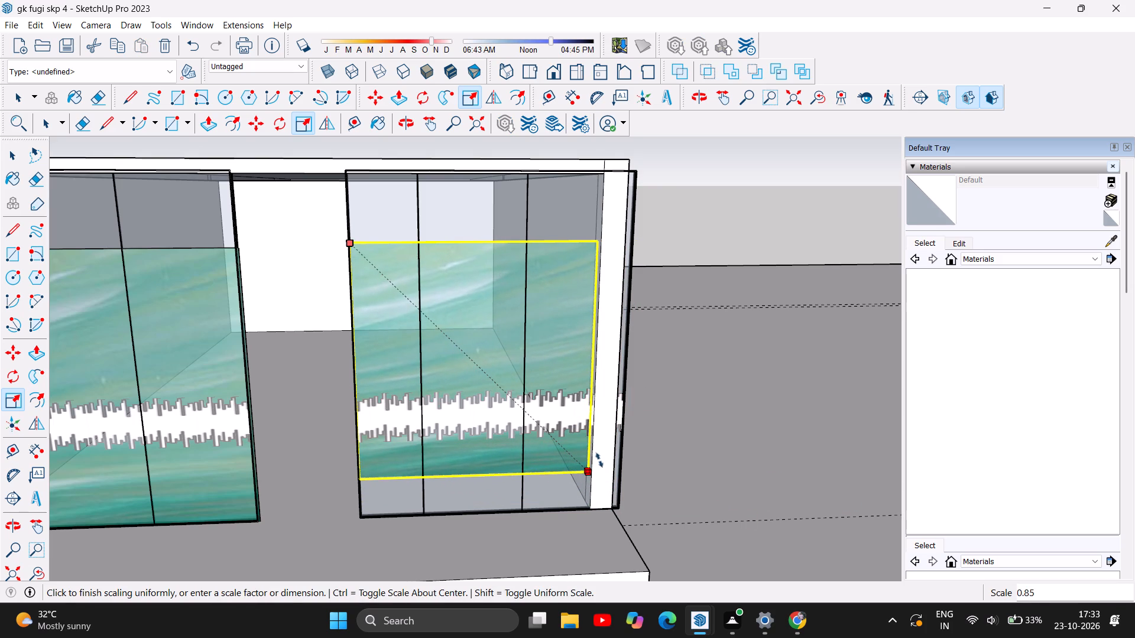
drag(599, 460, 601, 464)
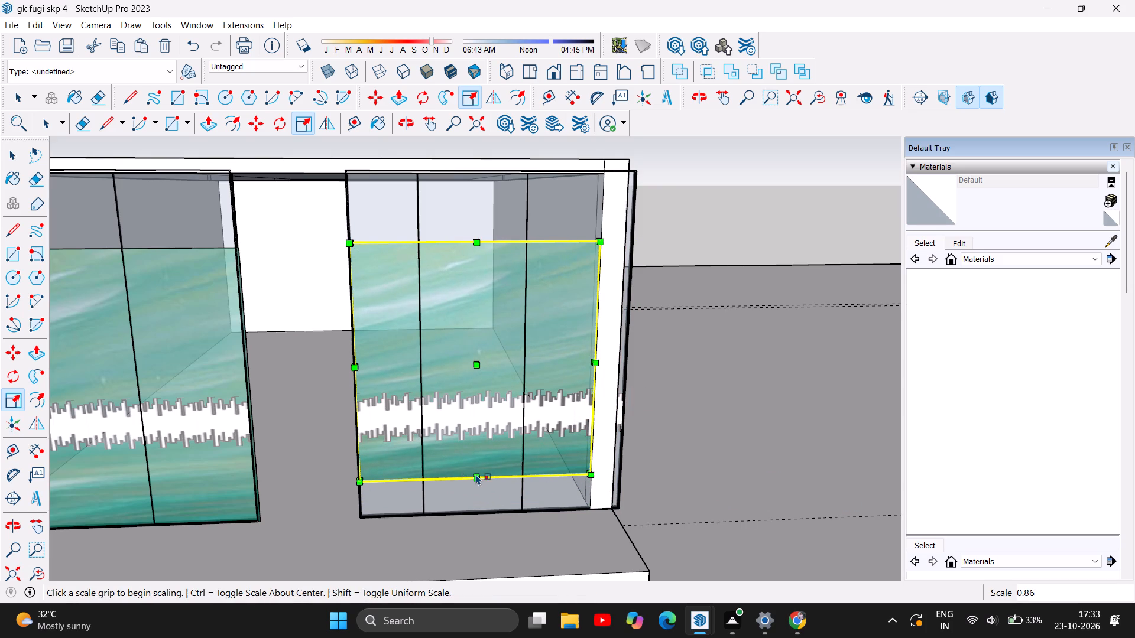
Delete the scaled glassE panel copy from the outer partition section of the upper front opening.
drag(478, 476, 478, 495)
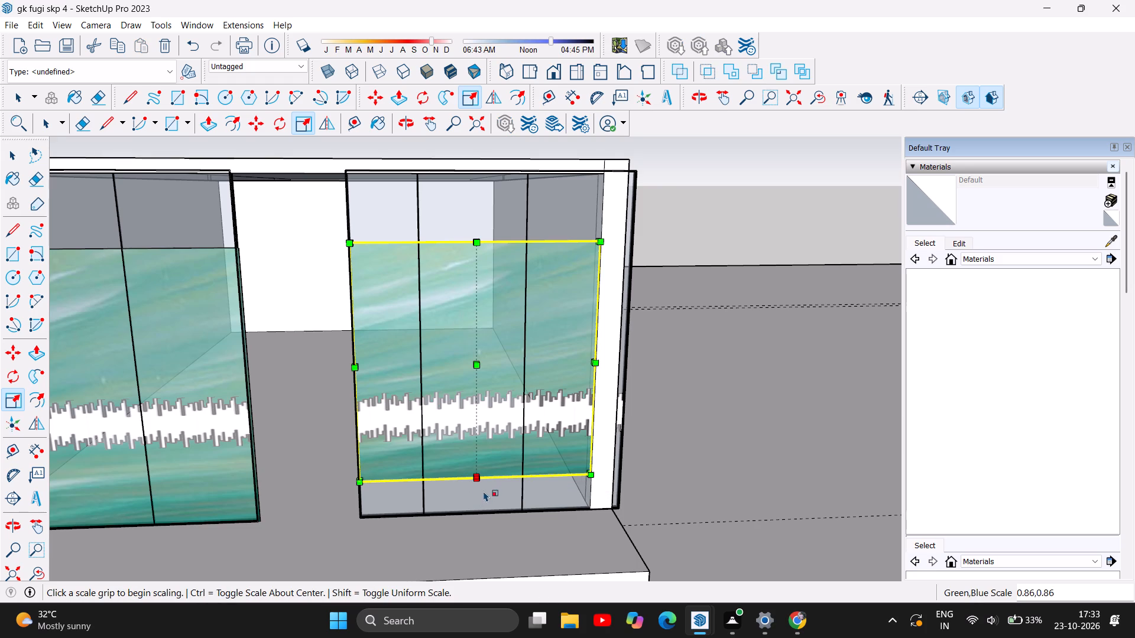
scroll(517, 484, down, 7)
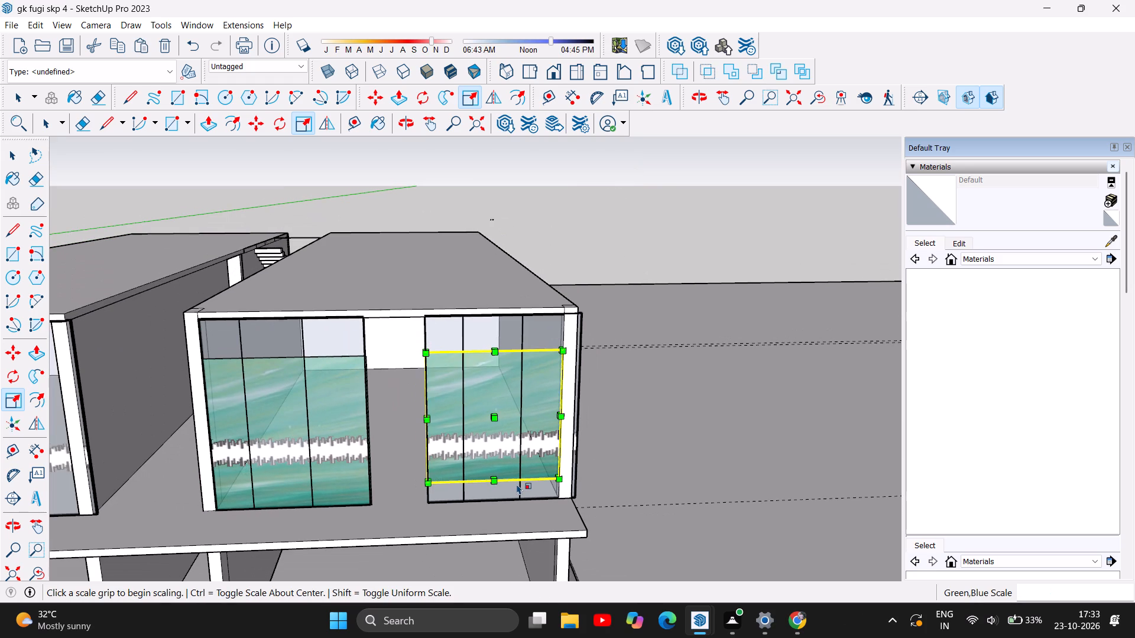
key(Delete)
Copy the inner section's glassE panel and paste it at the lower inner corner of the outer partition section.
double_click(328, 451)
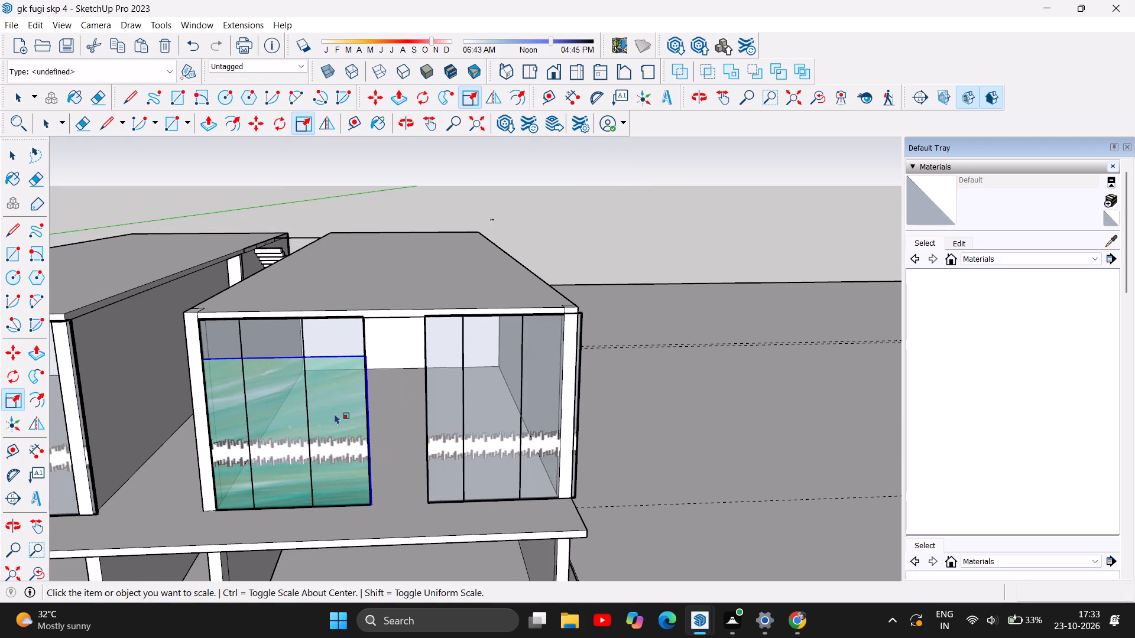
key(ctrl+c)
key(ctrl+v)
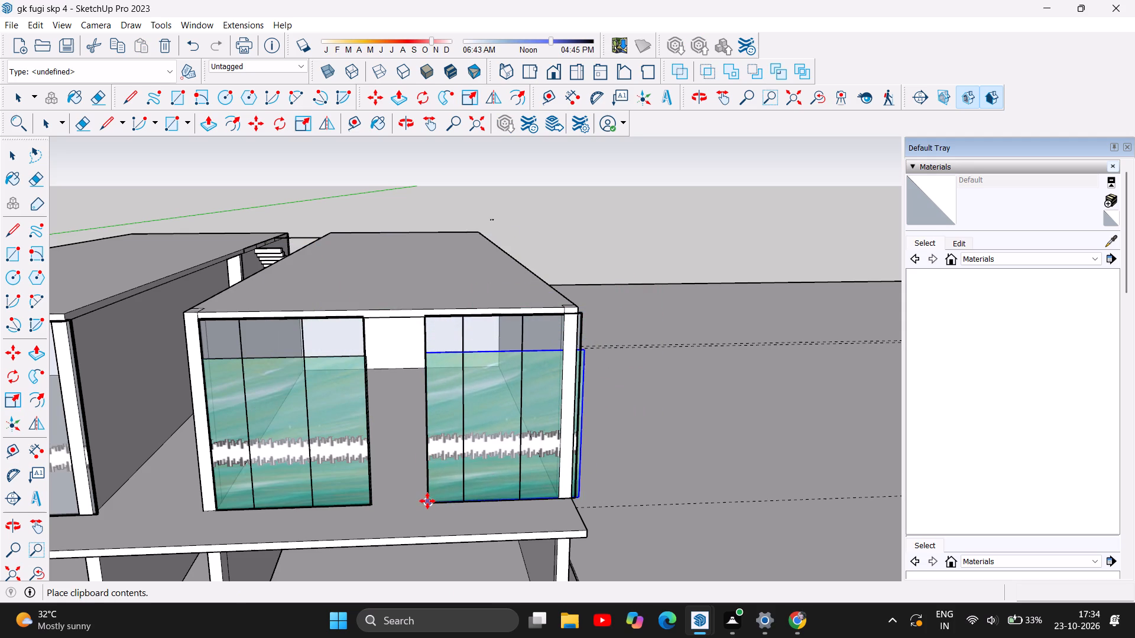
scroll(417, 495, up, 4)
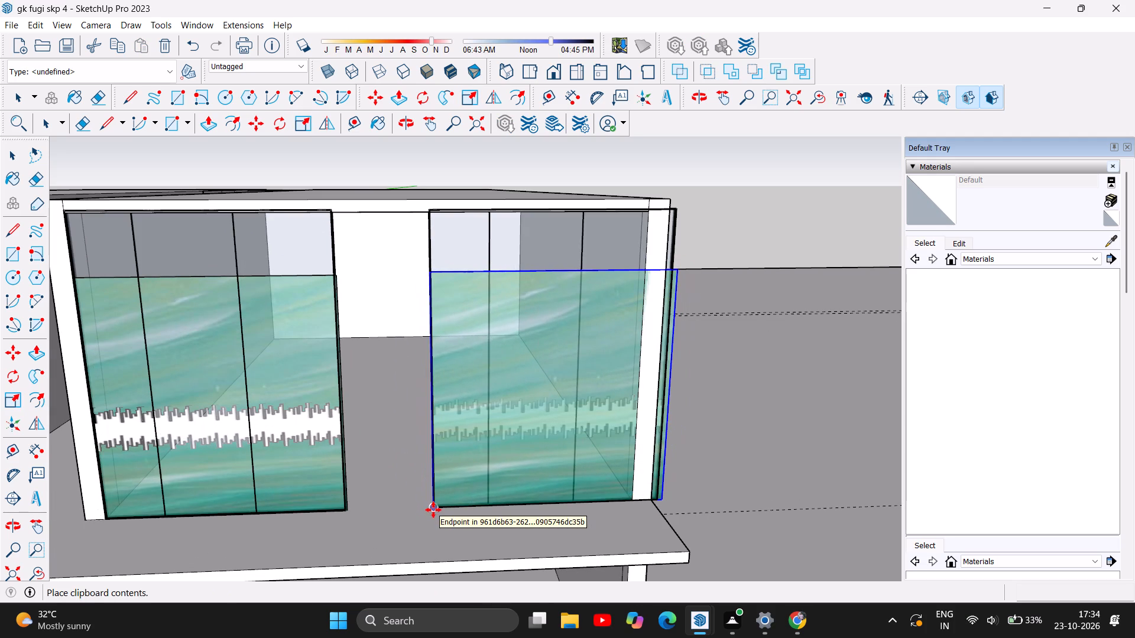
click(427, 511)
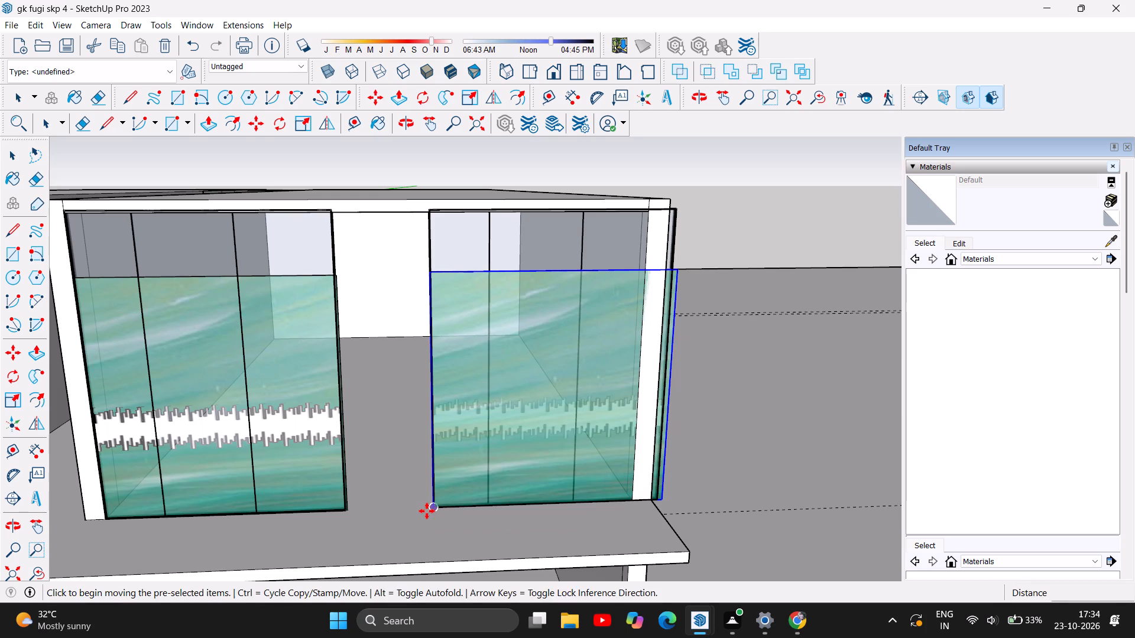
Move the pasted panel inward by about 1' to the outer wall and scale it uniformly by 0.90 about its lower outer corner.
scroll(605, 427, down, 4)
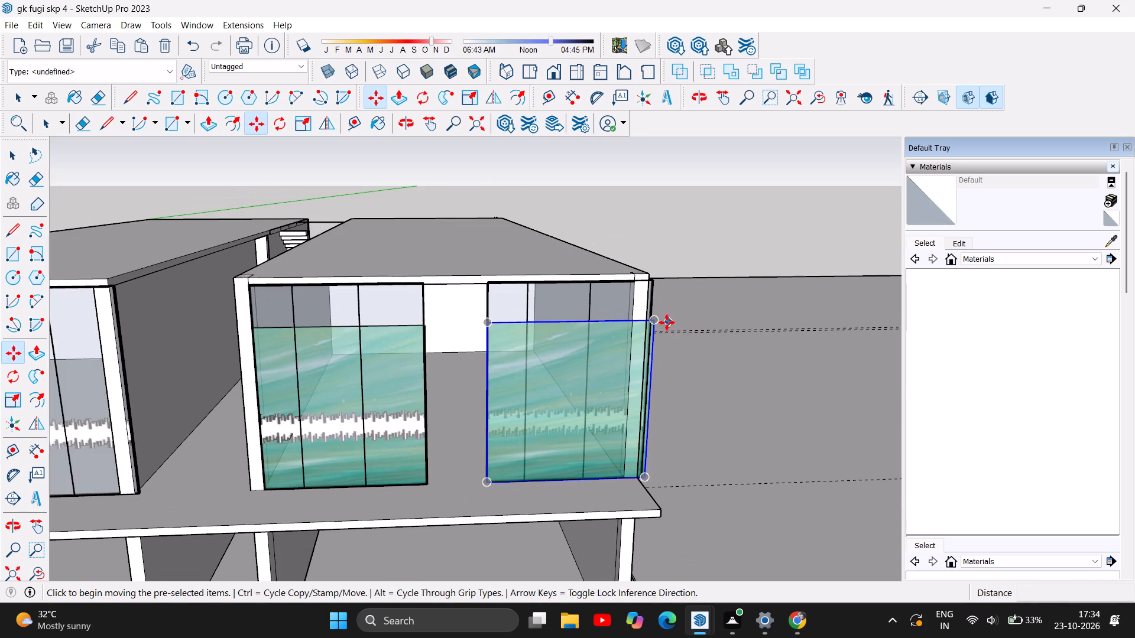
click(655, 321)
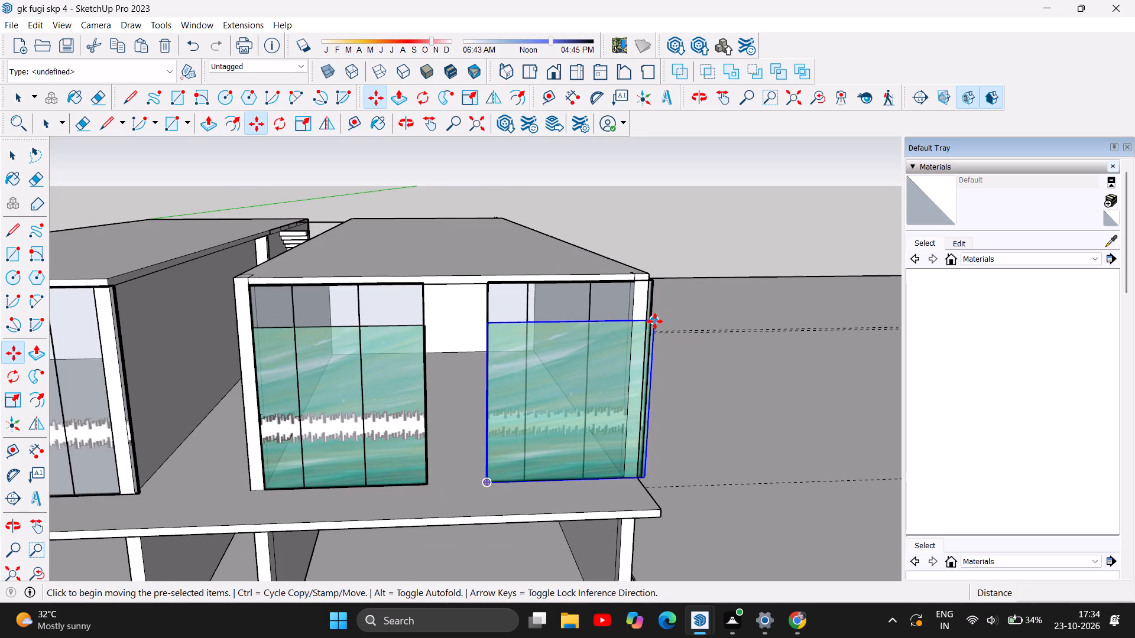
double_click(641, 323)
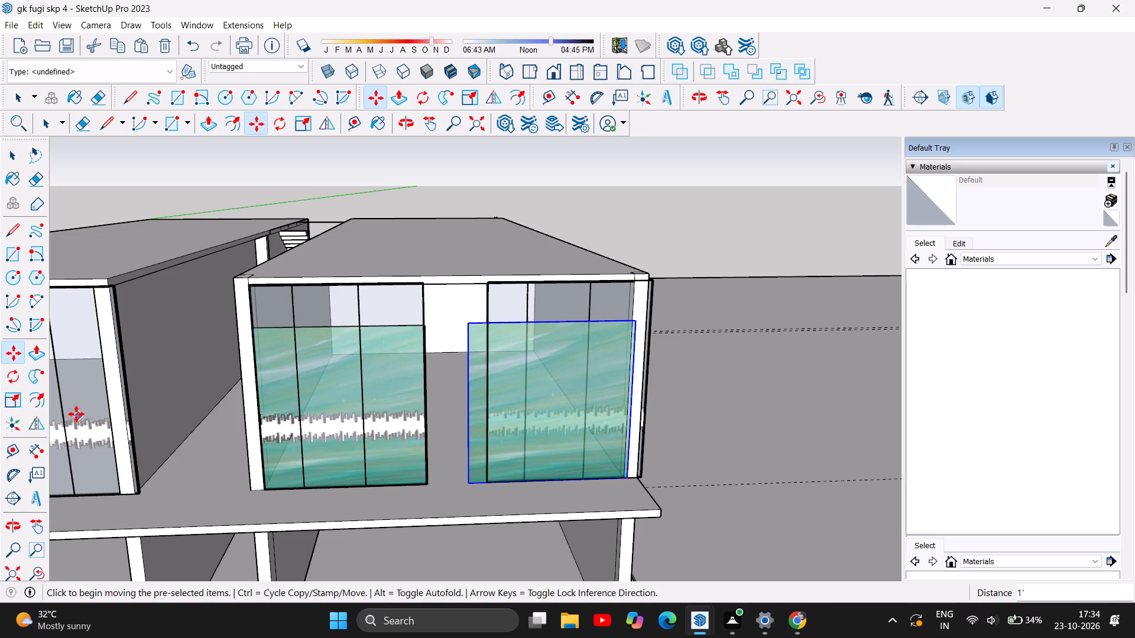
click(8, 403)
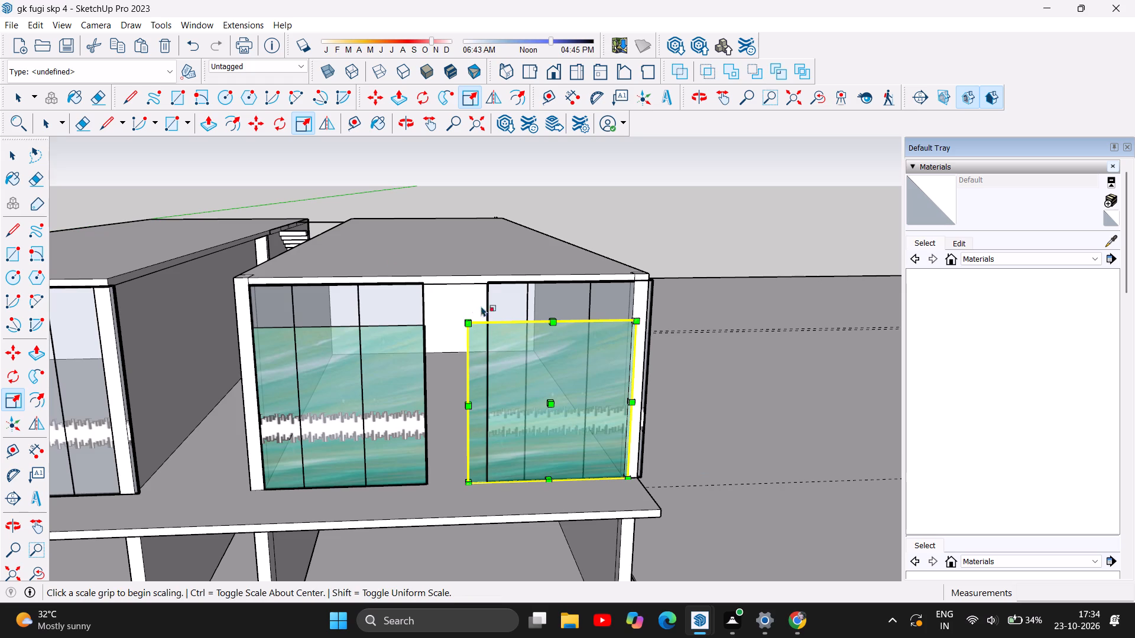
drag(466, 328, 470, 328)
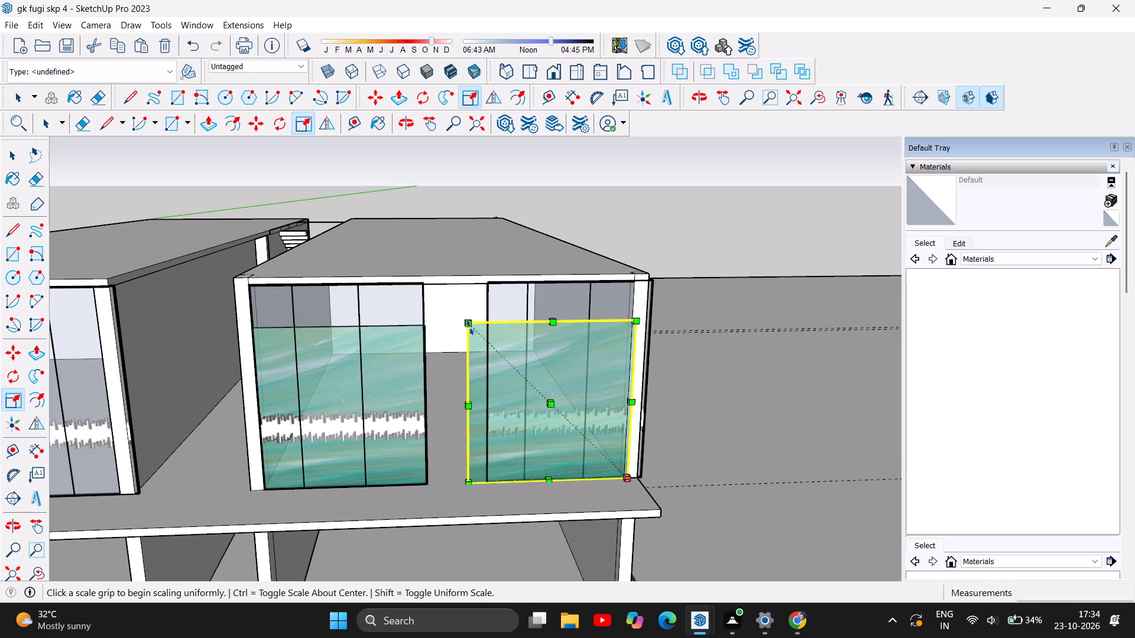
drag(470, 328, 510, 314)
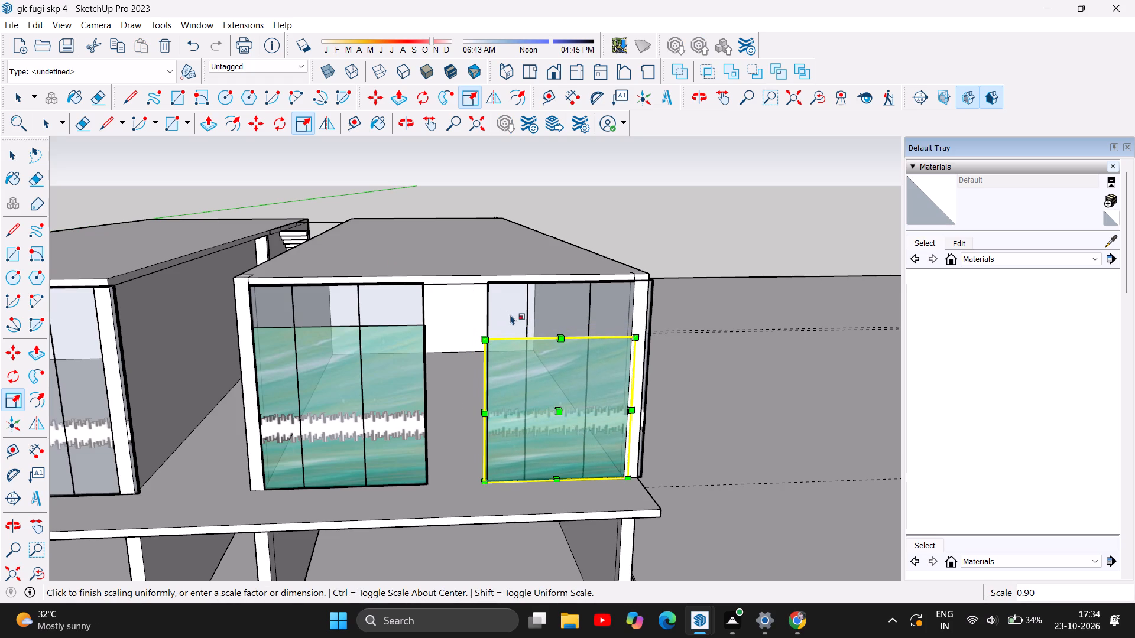
Delete both green glassE panels from the inner and outer partition sections of the upper front opening.
scroll(600, 392, down, 11)
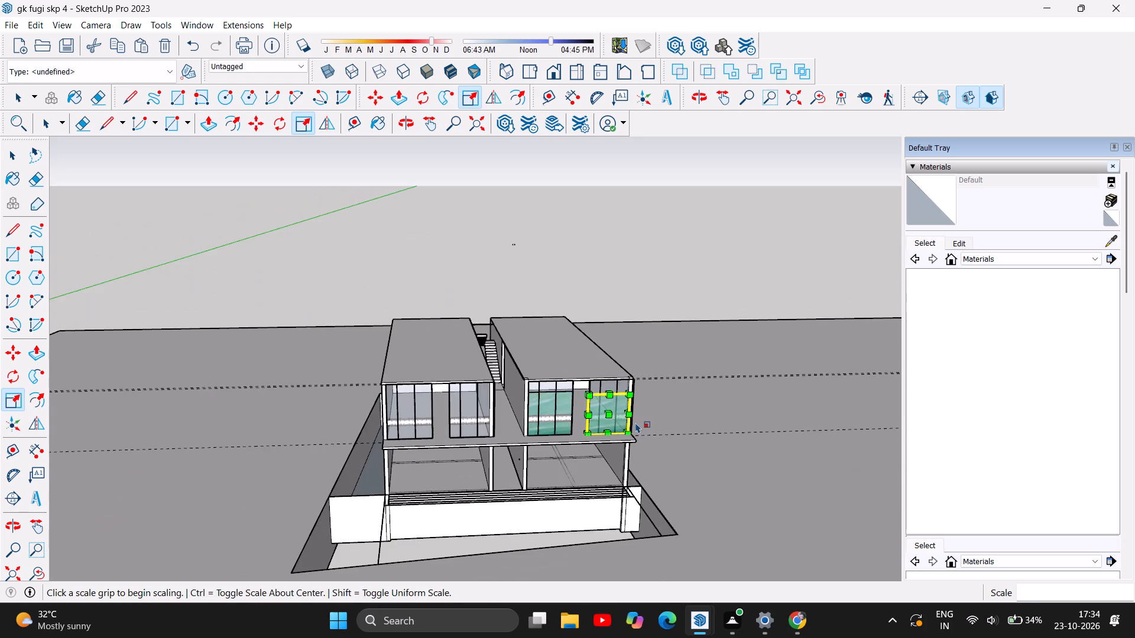
scroll(594, 432, up, 5)
scroll(586, 415, down, 4)
scroll(601, 451, up, 3)
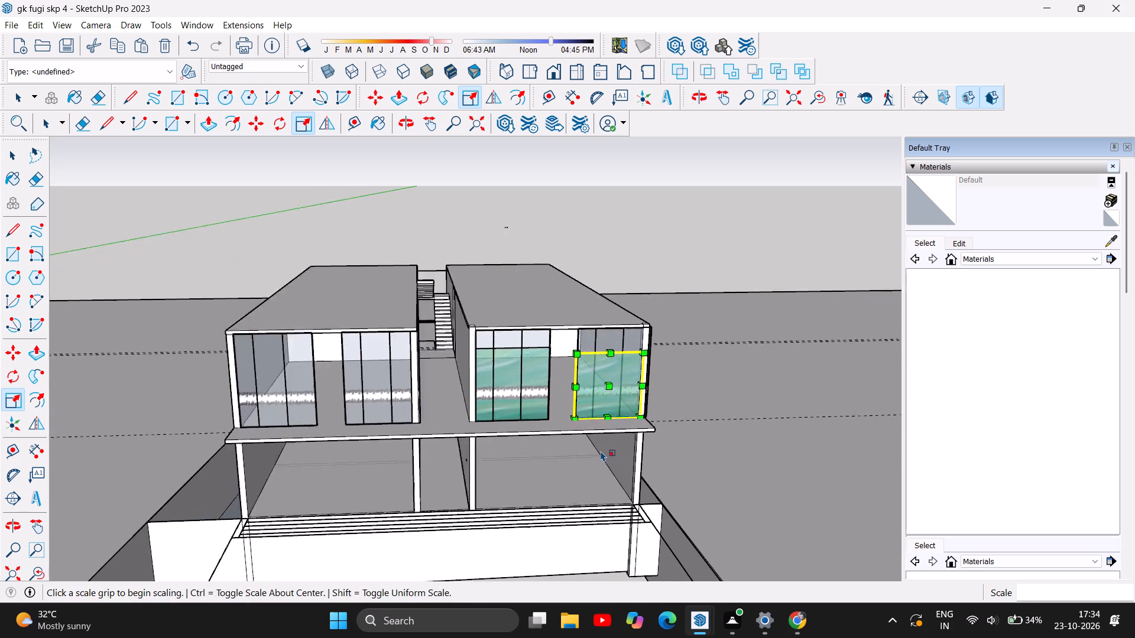
scroll(601, 451, up, 2)
scroll(322, 245, down, 4)
scroll(434, 370, up, 2)
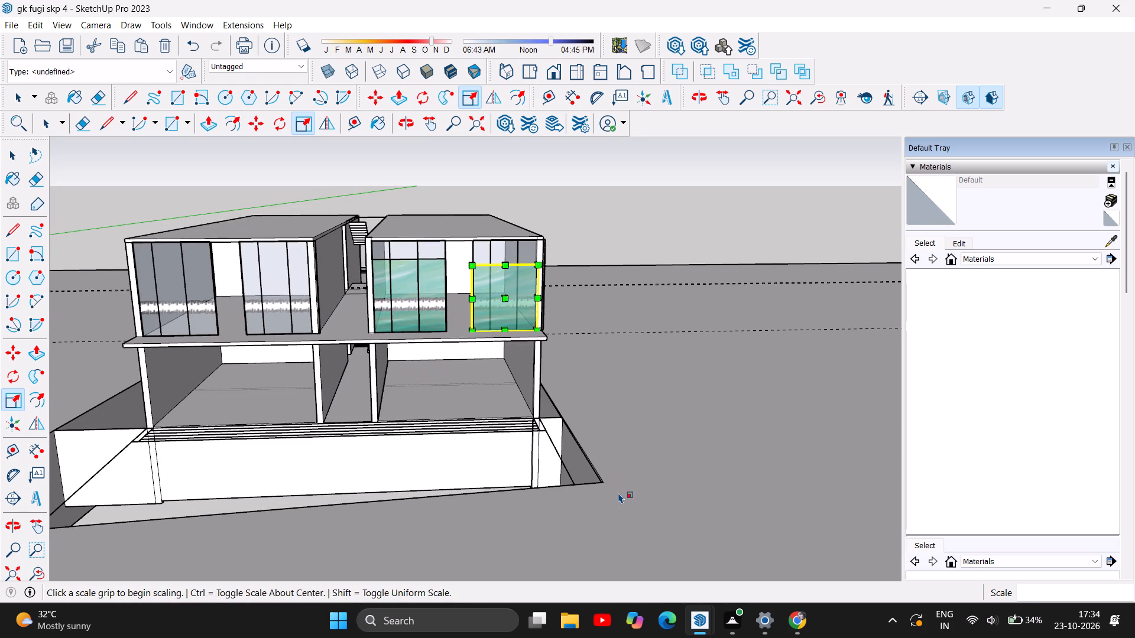
key(Delete)
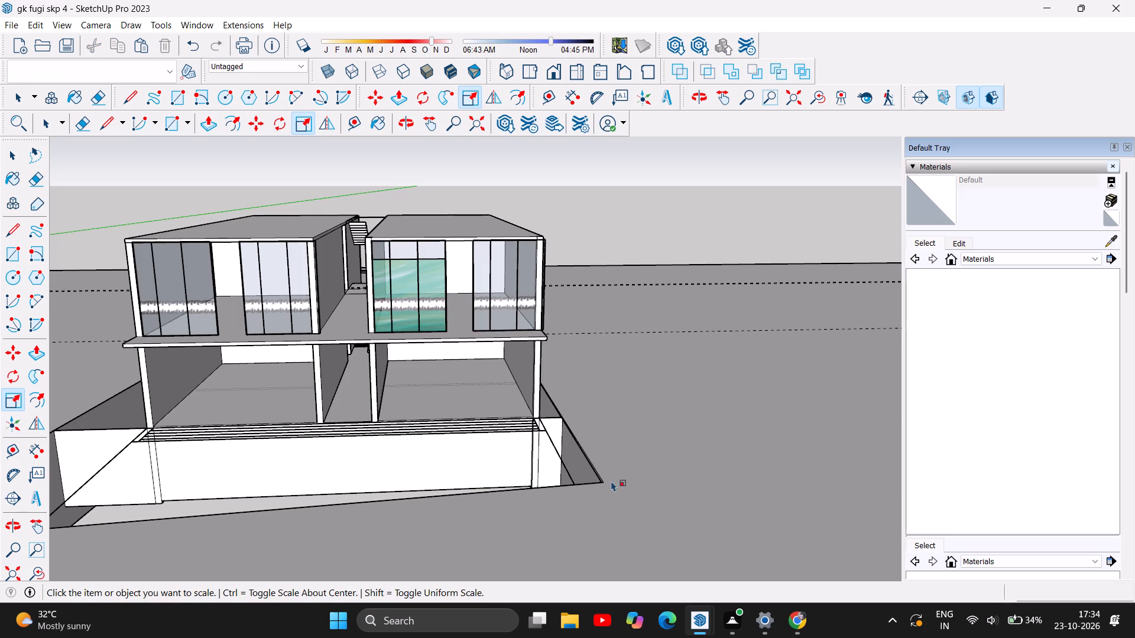
click(406, 283)
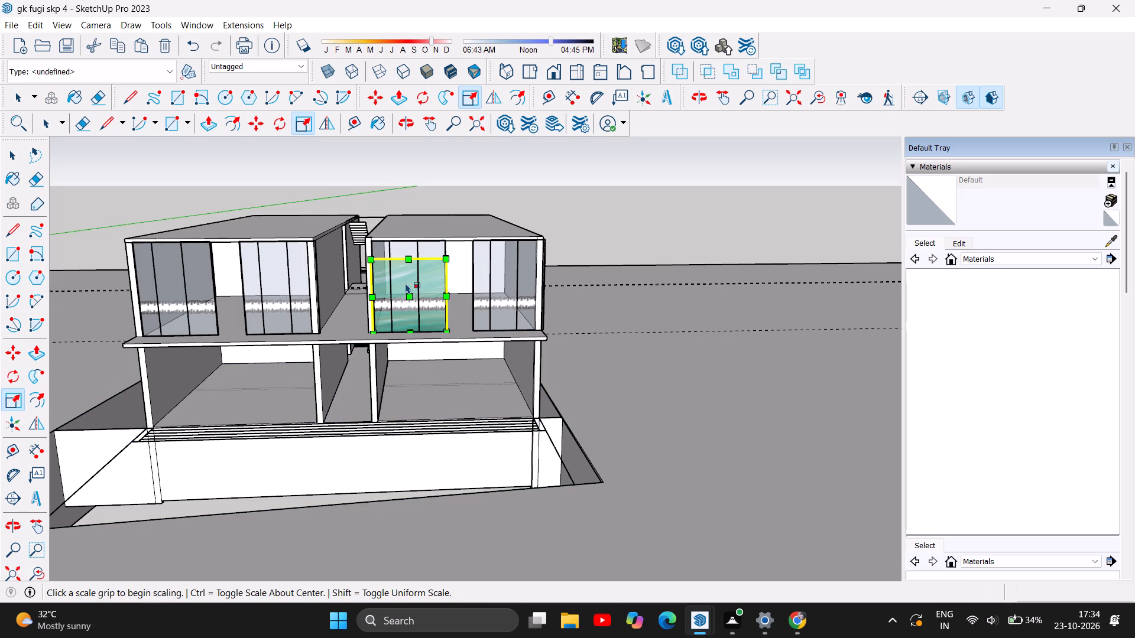
key(Delete)
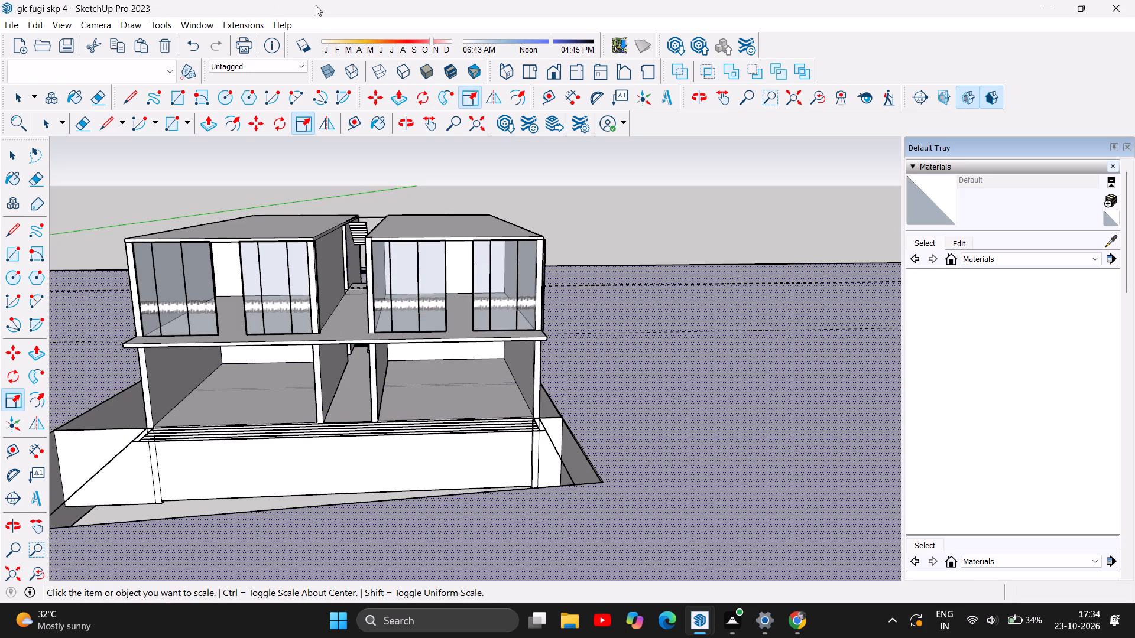
Examine the building's front partitions, roofs and side walls from the front, above and the side.
scroll(179, 262, down, 6)
scroll(491, 289, down, 6)
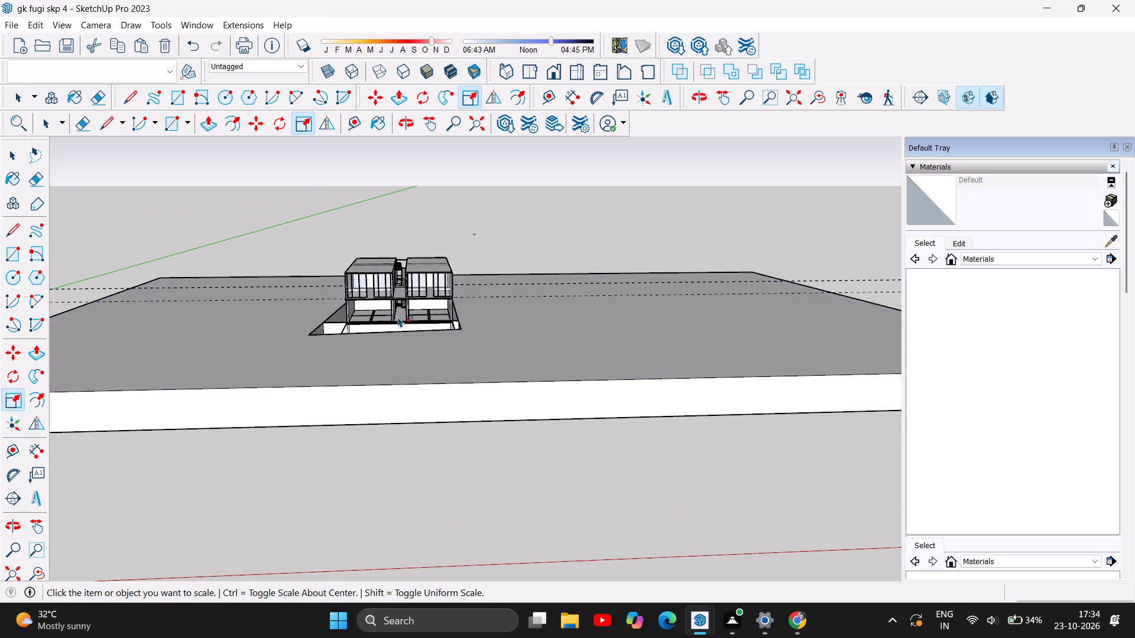
scroll(398, 317, up, 5)
scroll(455, 200, up, 2)
scroll(435, 235, down, 2)
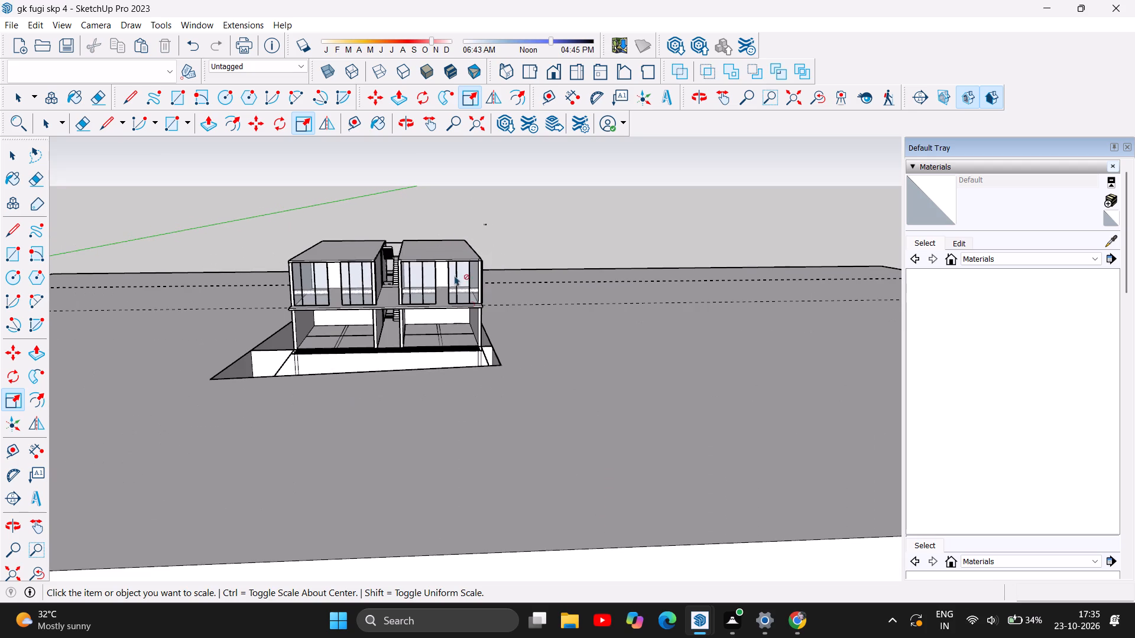
scroll(404, 347, up, 6)
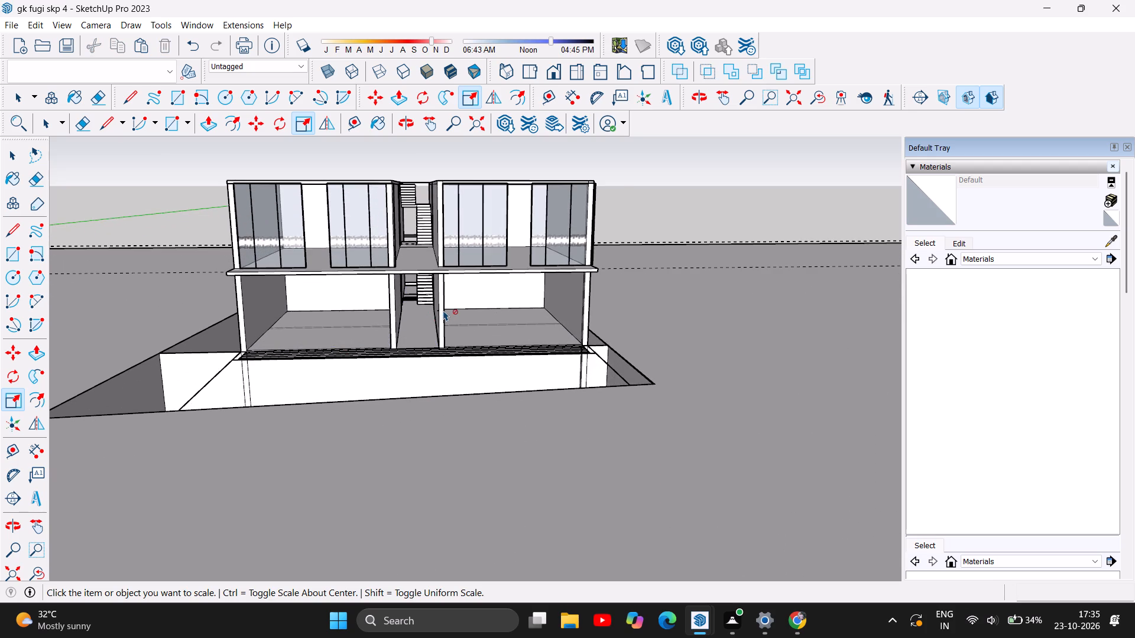
scroll(443, 310, up, 1)
scroll(450, 345, down, 2)
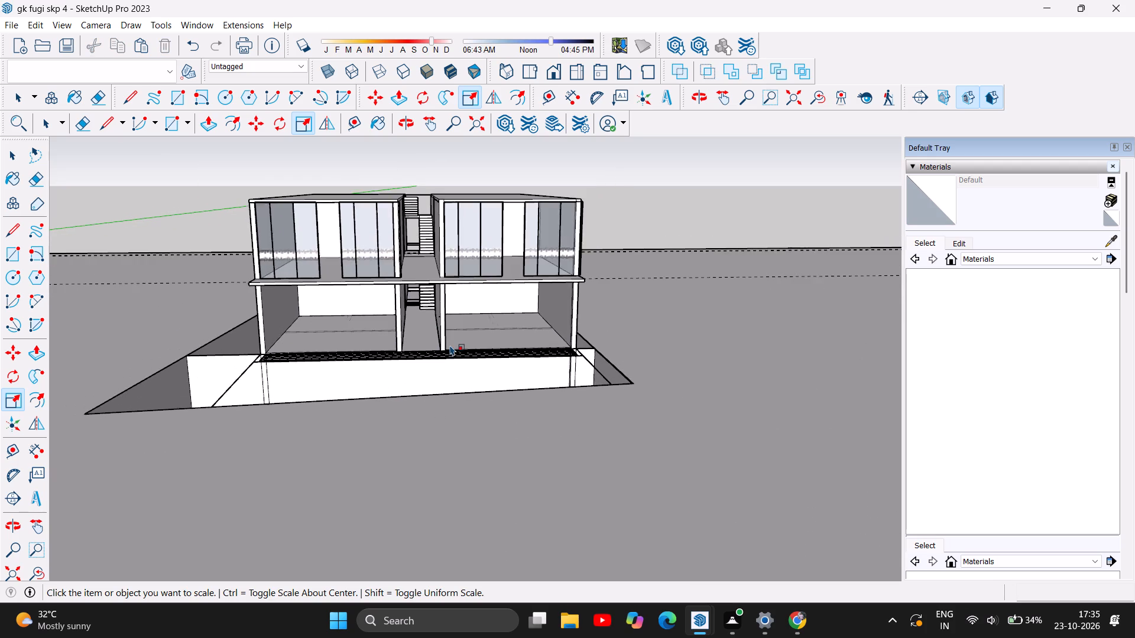
scroll(450, 345, down, 2)
right_drag(543, 250, 546, 245)
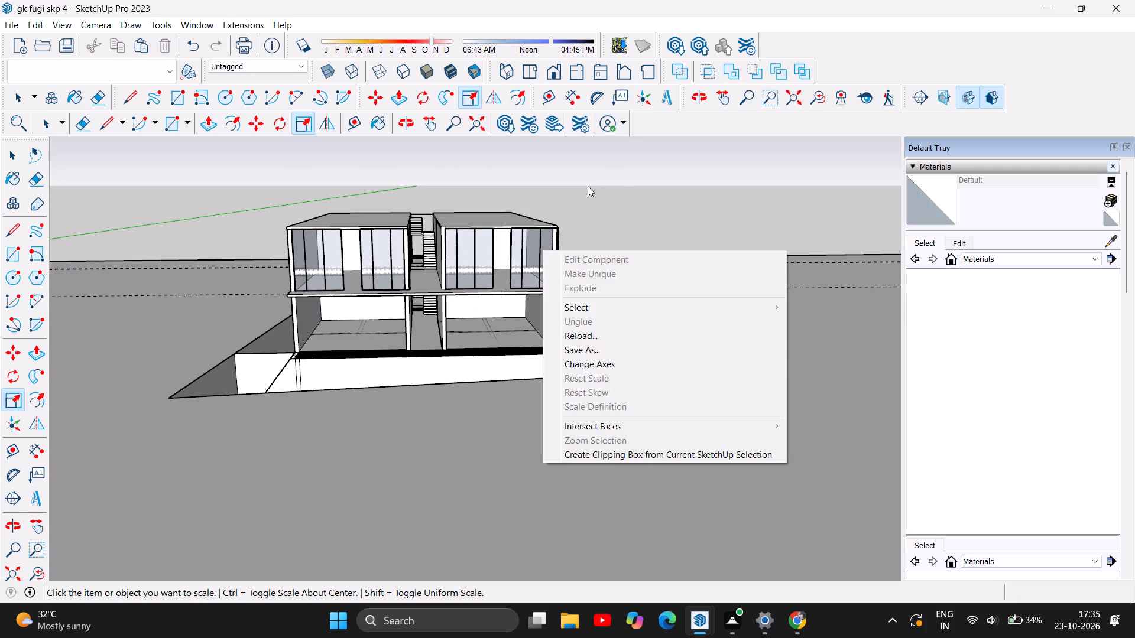
double_click(593, 194)
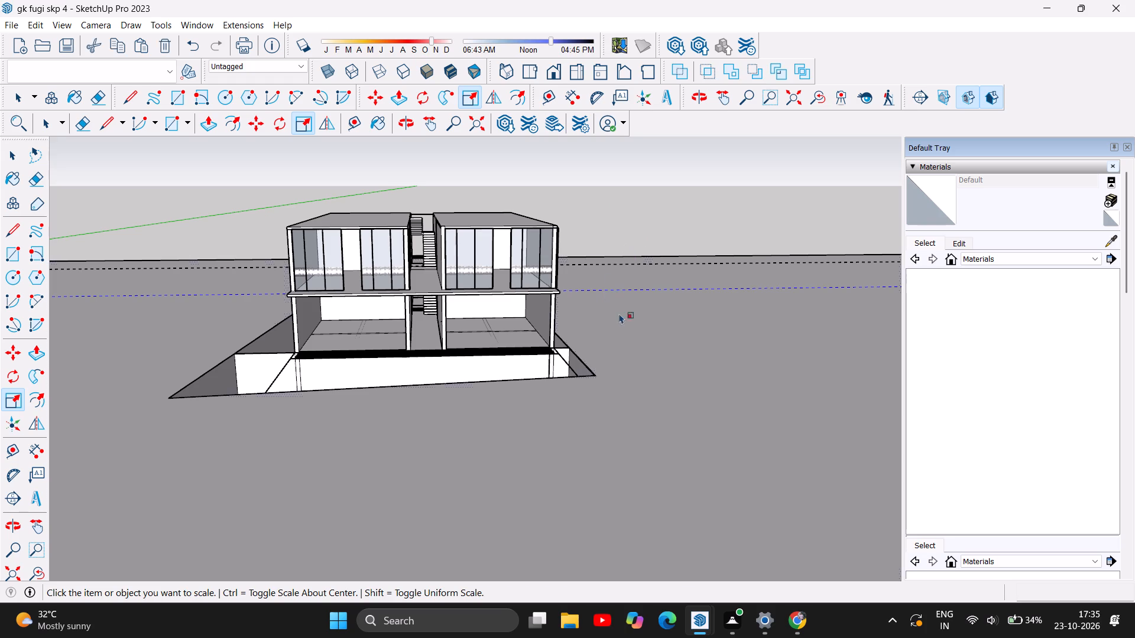
click(410, 121)
drag(513, 263, 501, 288)
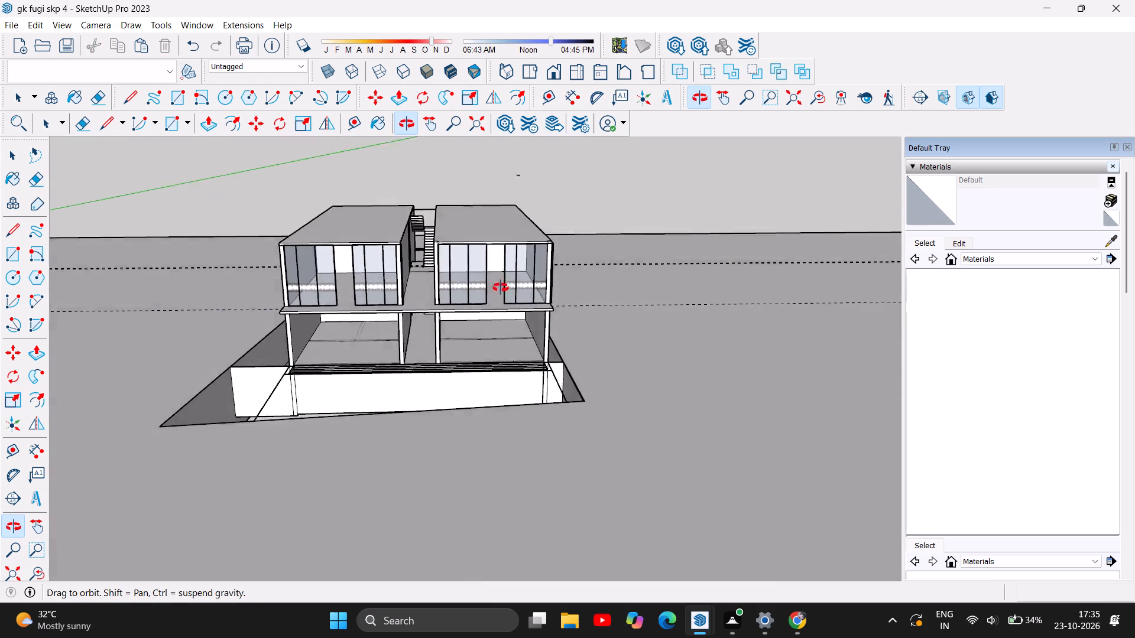
drag(501, 288, 457, 230)
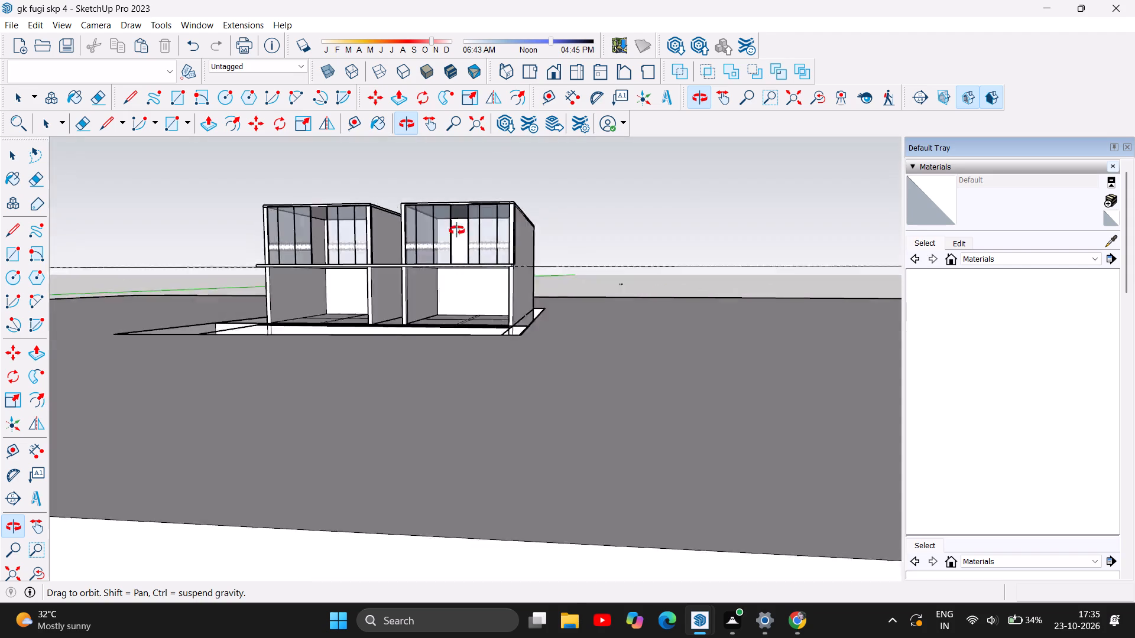
drag(457, 230, 731, 376)
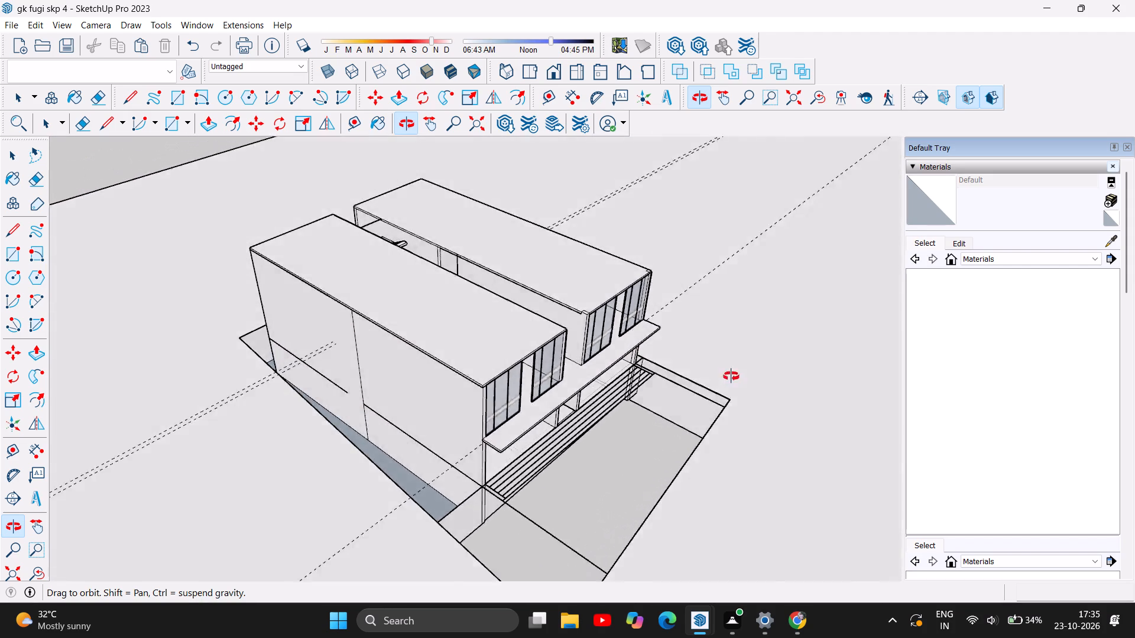
drag(731, 376, 510, 246)
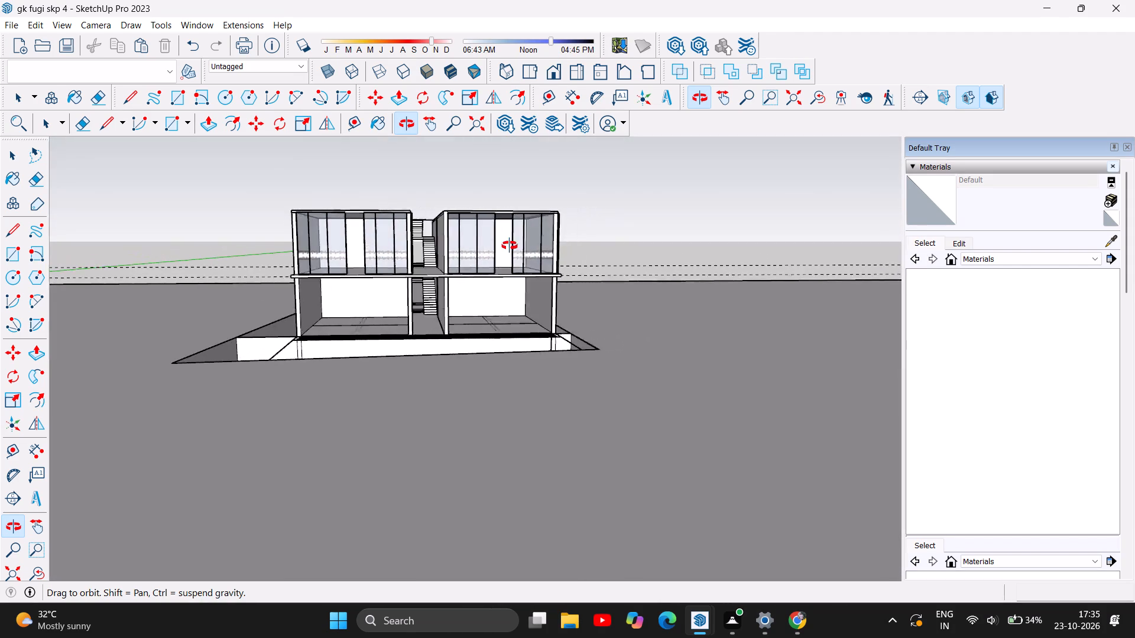
drag(510, 246, 536, 272)
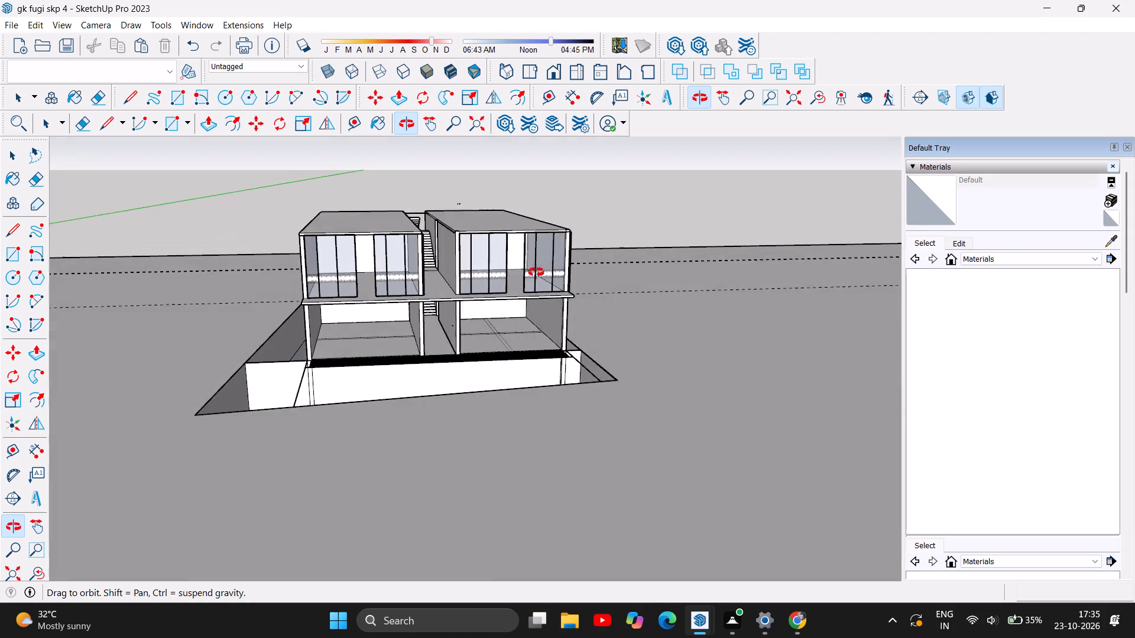
drag(536, 272, 785, 269)
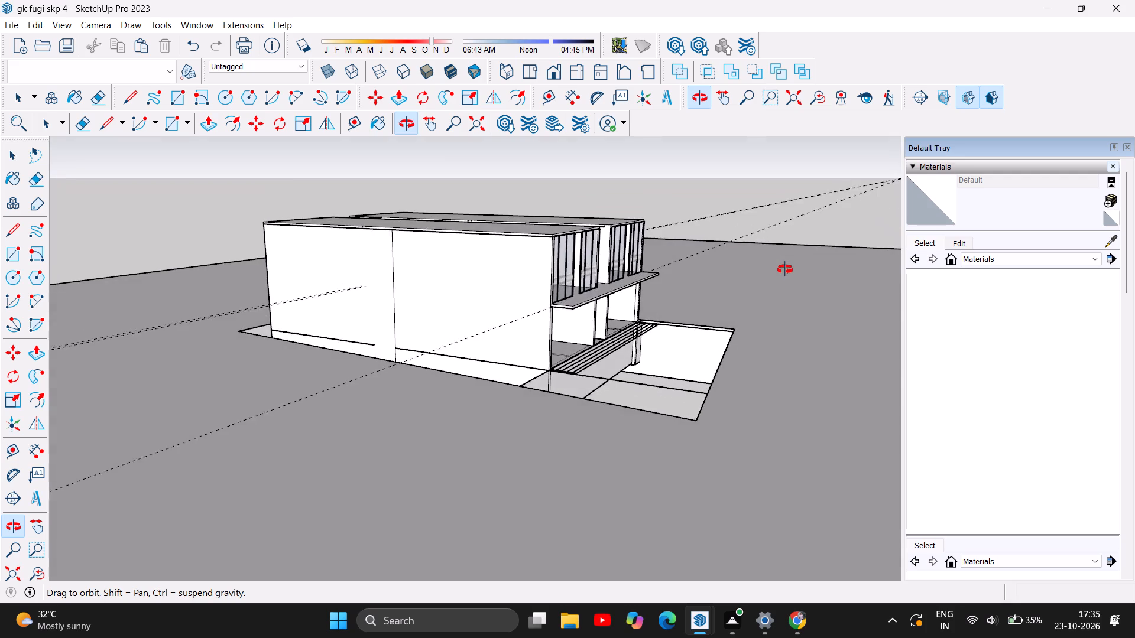
drag(785, 269, 463, 234)
drag(373, 307, 402, 295)
Inspect the central passage and staircase between the two blocks, and review the whole front facade.
scroll(402, 295, up, 3)
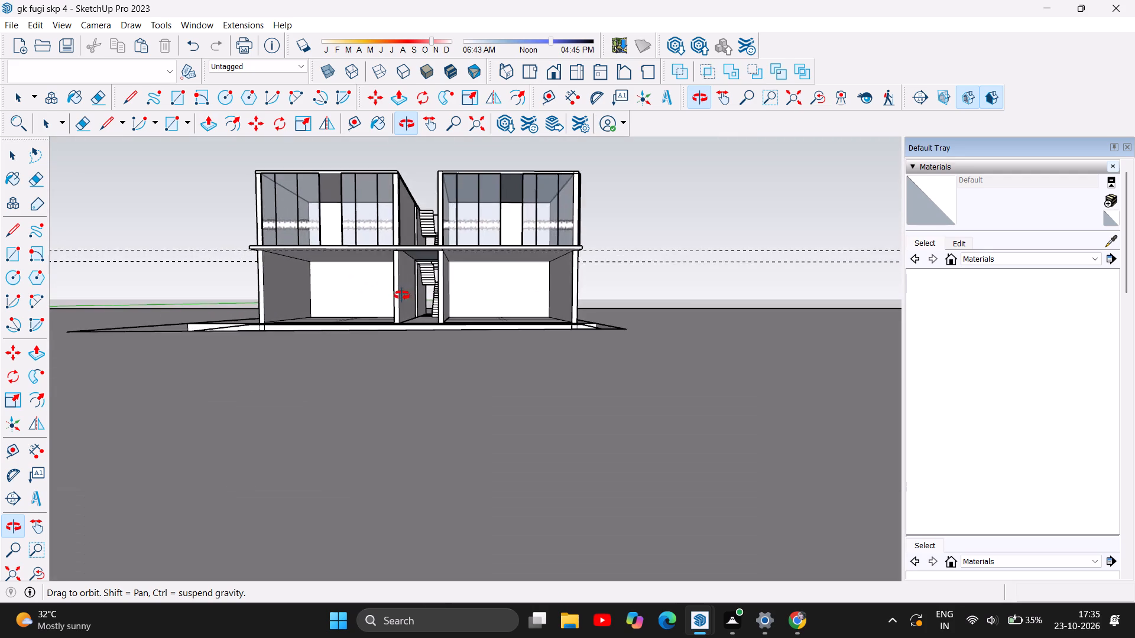
scroll(402, 295, up, 8)
scroll(452, 328, up, 4)
scroll(474, 258, up, 2)
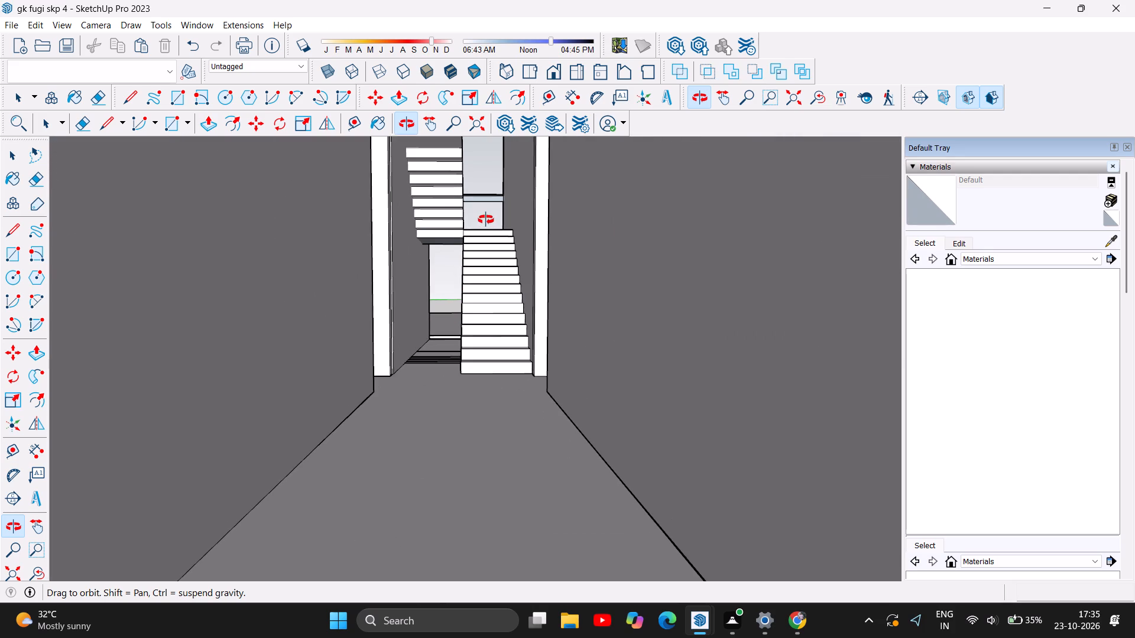
scroll(484, 231, down, 2)
scroll(503, 292, down, 4)
scroll(468, 373, down, 4)
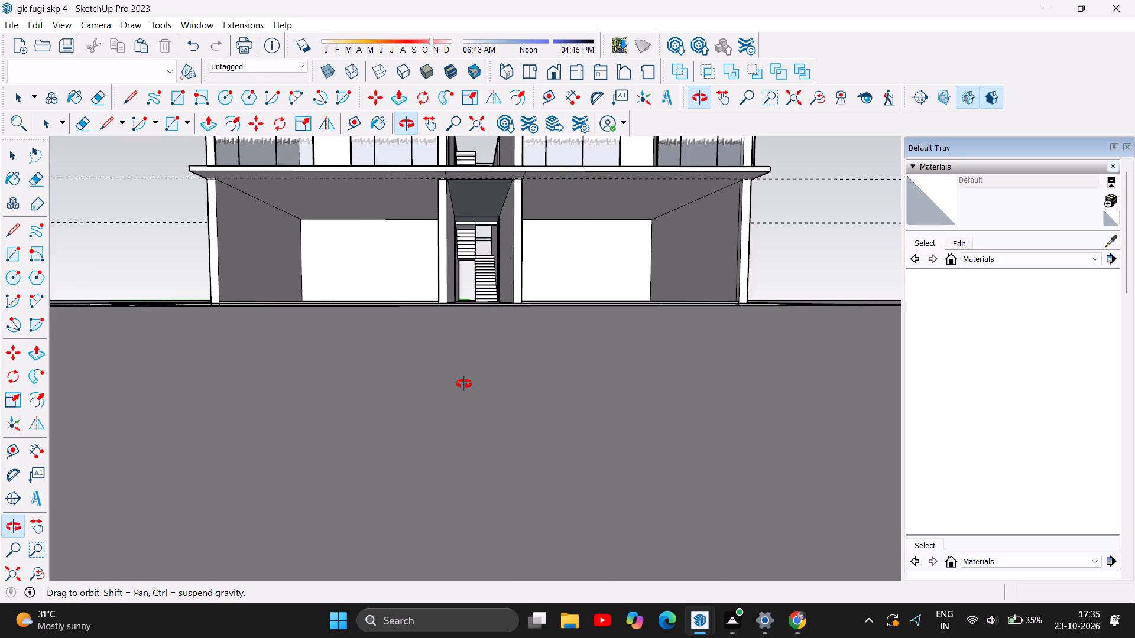
scroll(464, 384, down, 6)
drag(479, 290, 479, 304)
scroll(479, 305, down, 6)
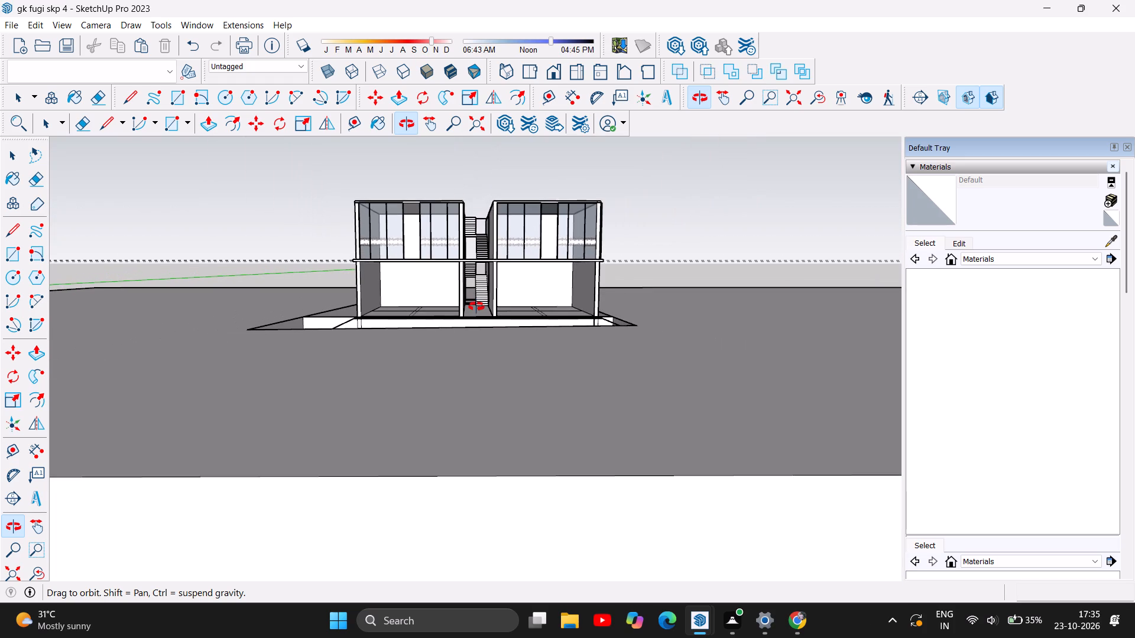
Examine the ground-floor openings, front steps and plinth from the front and from above.
scroll(476, 307, up, 2)
scroll(356, 291, up, 2)
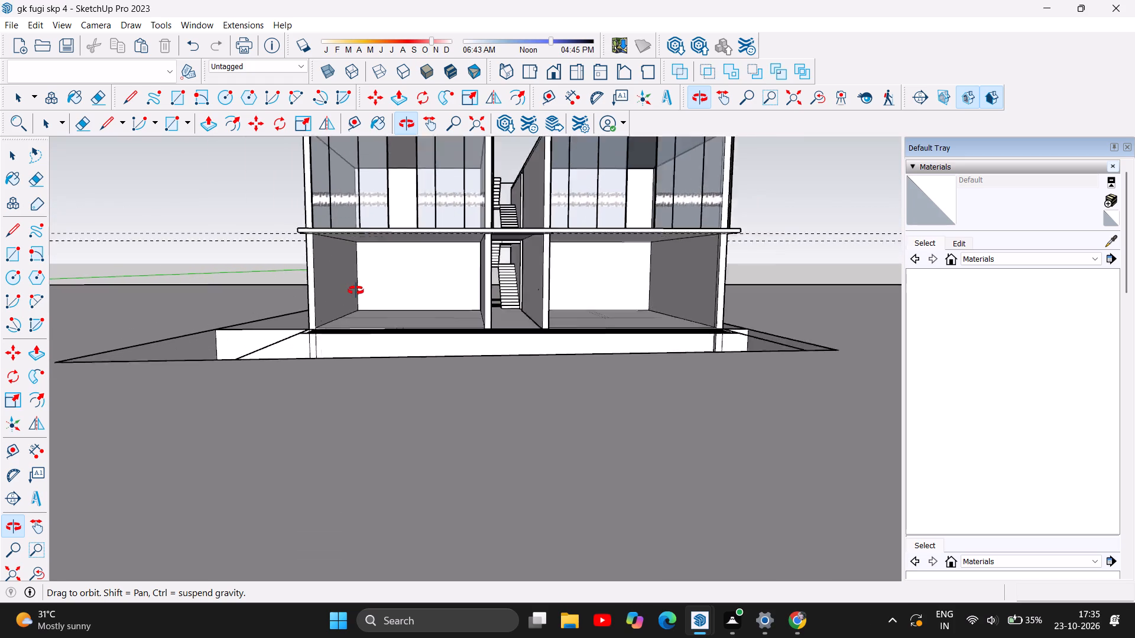
scroll(356, 291, up, 2)
drag(381, 336, 405, 343)
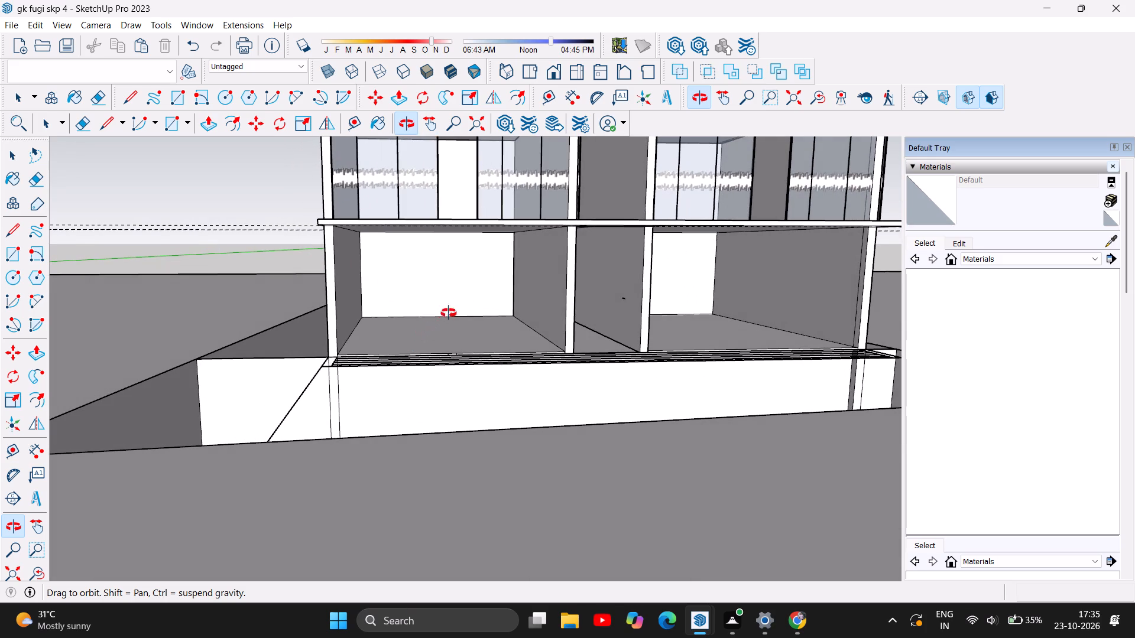
scroll(463, 305, up, 3)
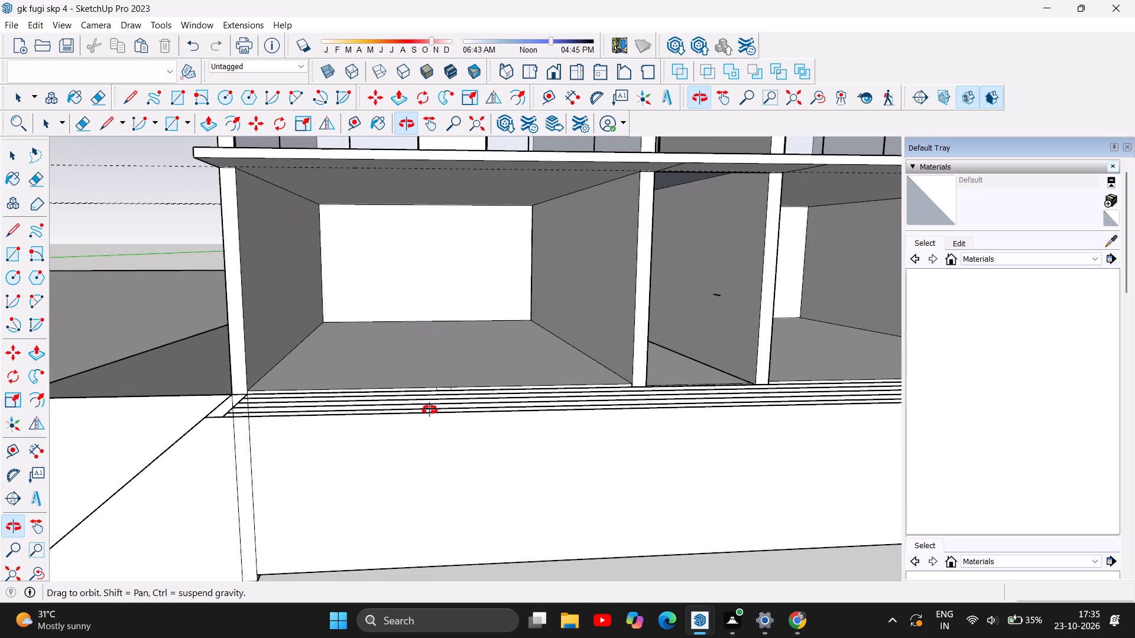
drag(430, 410, 420, 476)
scroll(266, 360, down, 4)
scroll(325, 414, down, 6)
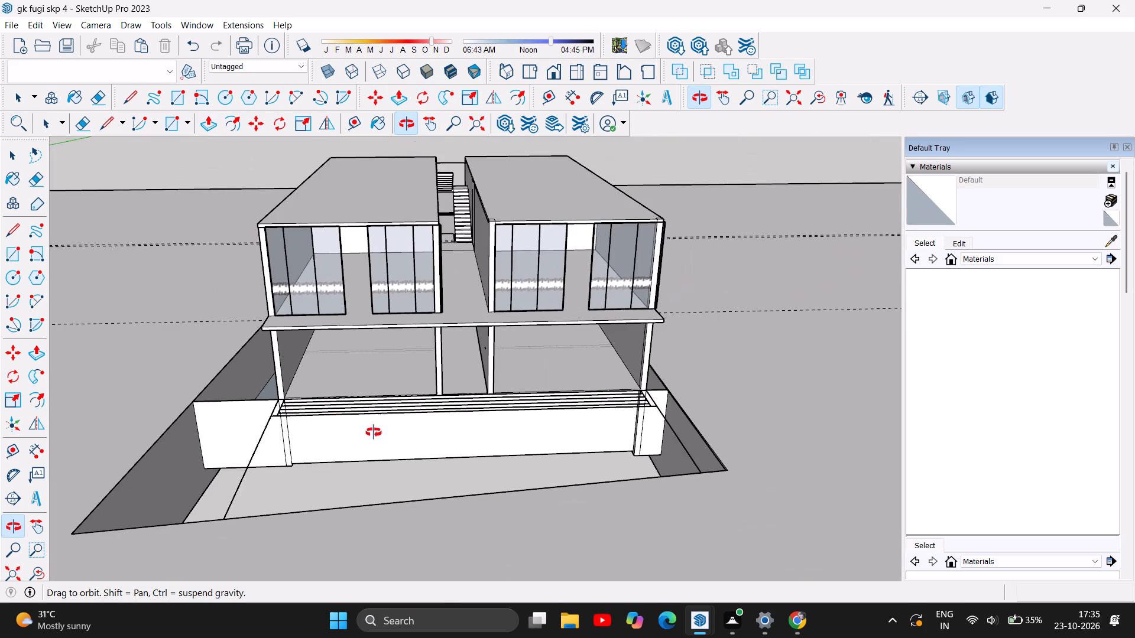
drag(391, 429, 390, 458)
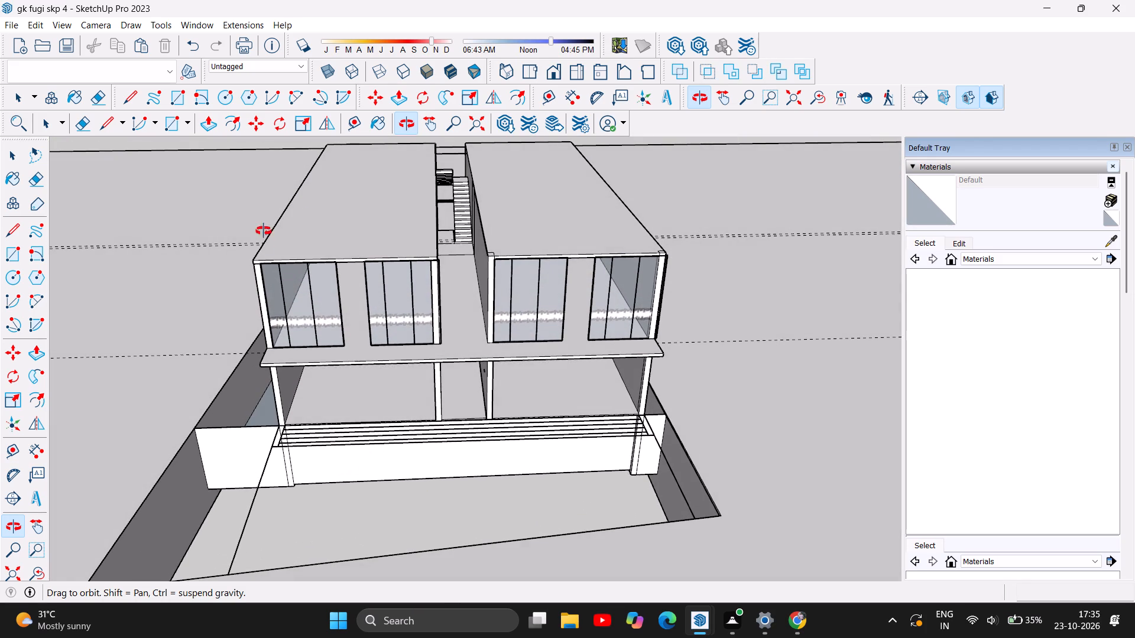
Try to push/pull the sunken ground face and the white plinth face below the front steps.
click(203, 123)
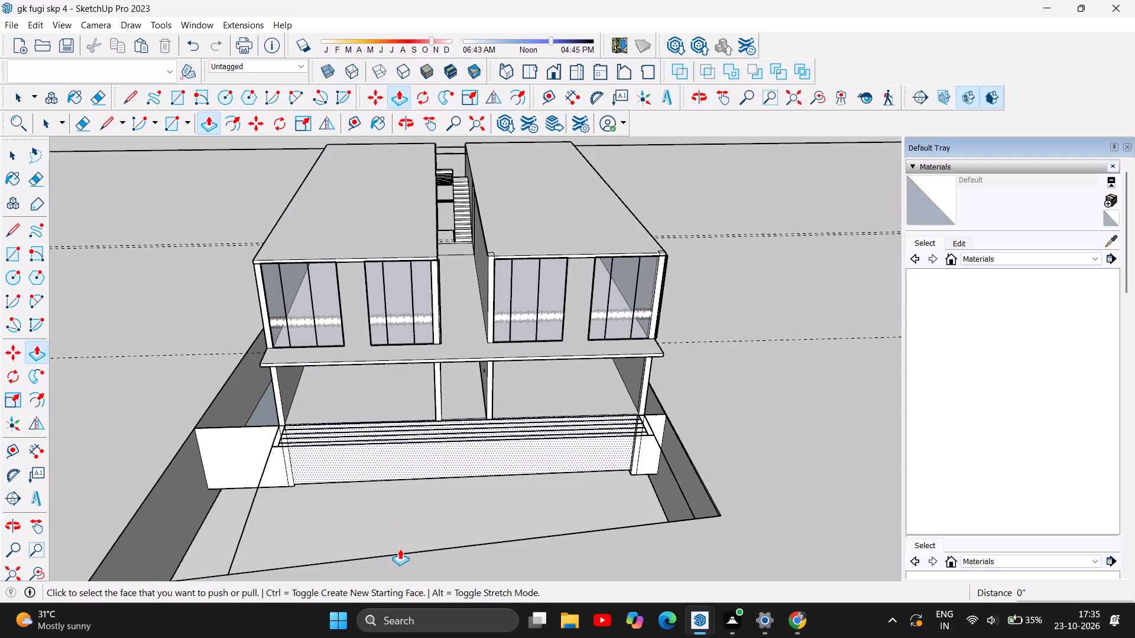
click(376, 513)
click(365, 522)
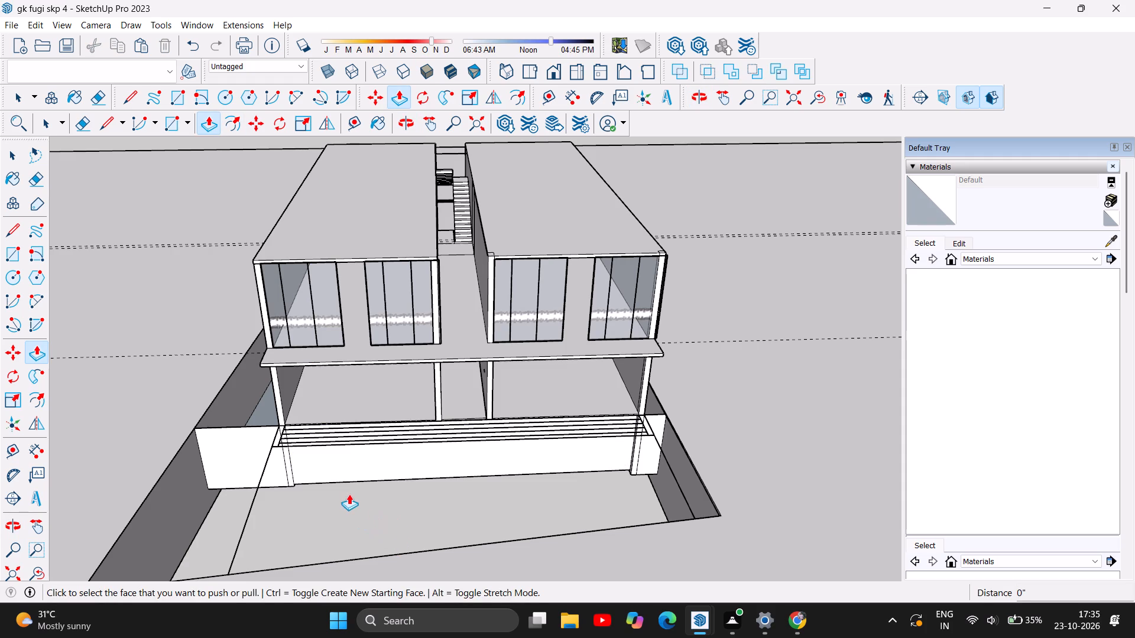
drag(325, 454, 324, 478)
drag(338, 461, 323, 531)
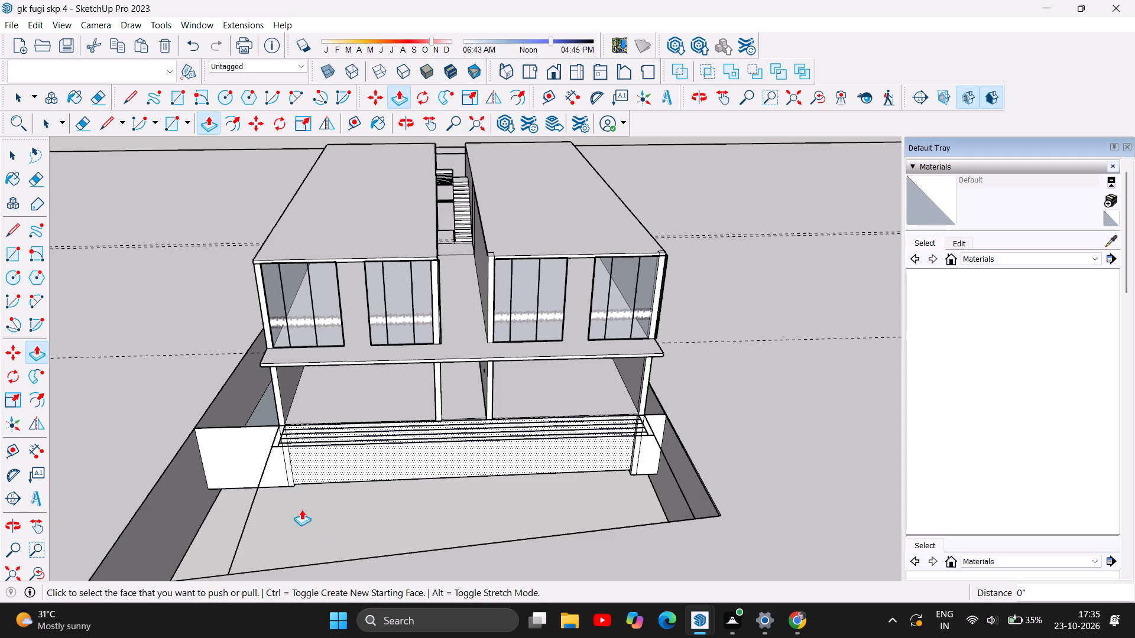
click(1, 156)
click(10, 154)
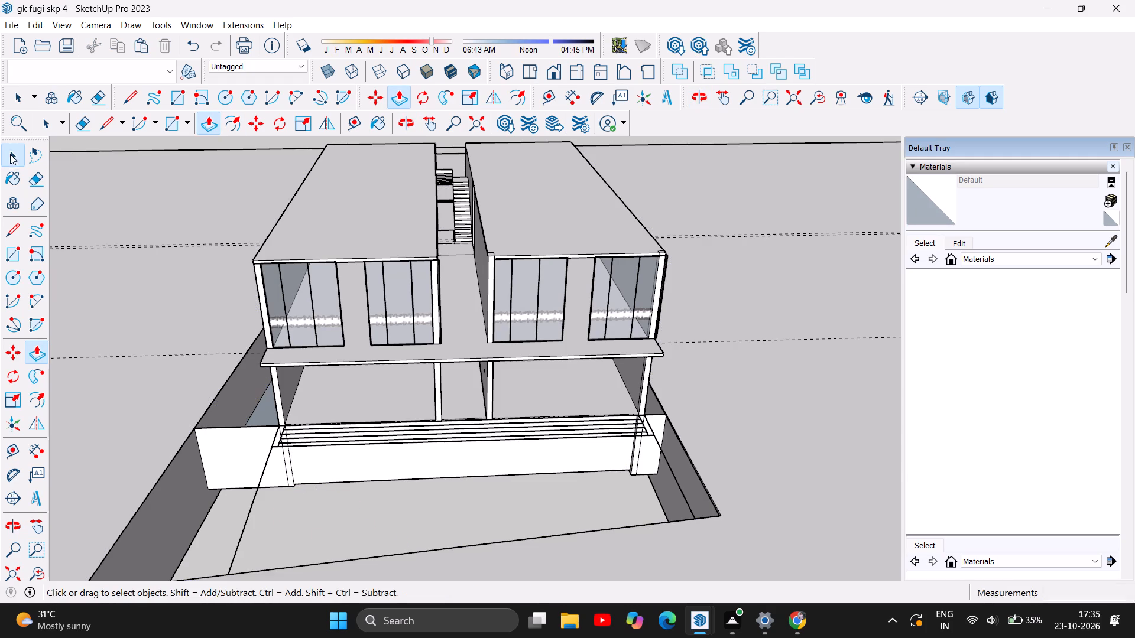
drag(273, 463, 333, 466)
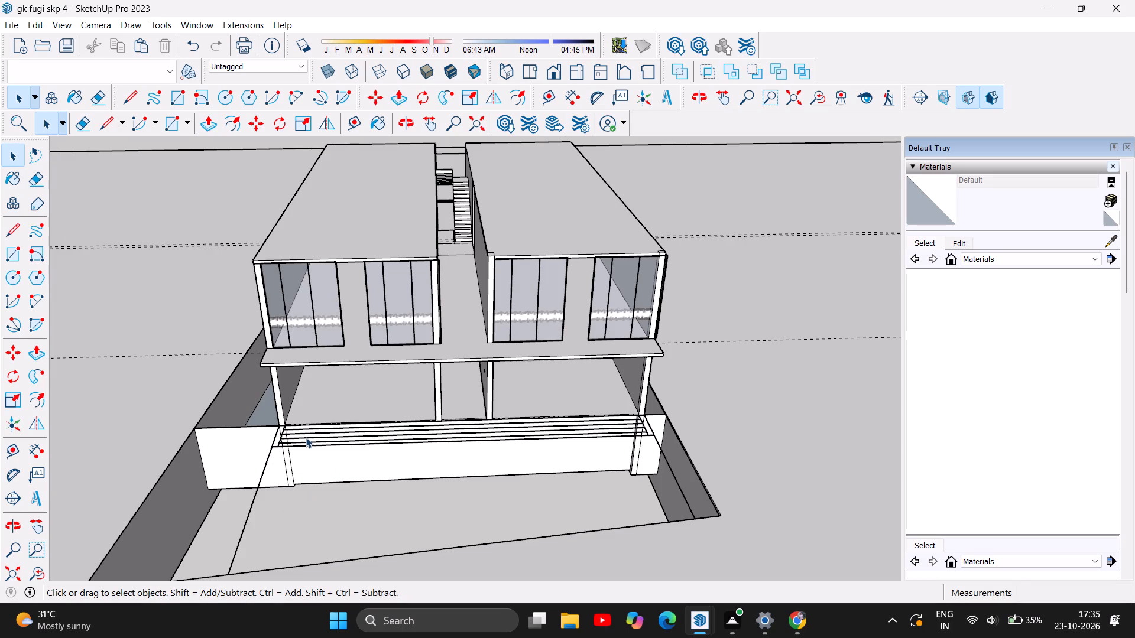
Push/pull the large underside face inside the building's base outline, seen from below, by about 5 11/16".
click(402, 126)
scroll(409, 294, down, 12)
drag(432, 477, 388, 284)
scroll(411, 334, up, 5)
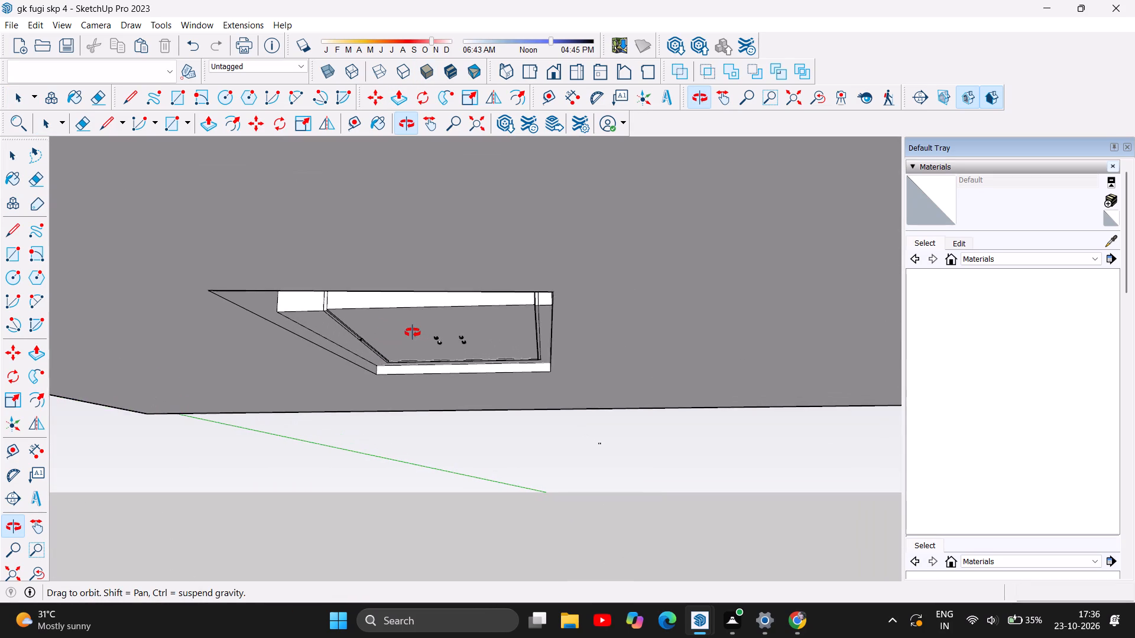
scroll(413, 333, up, 4)
drag(371, 380, 361, 278)
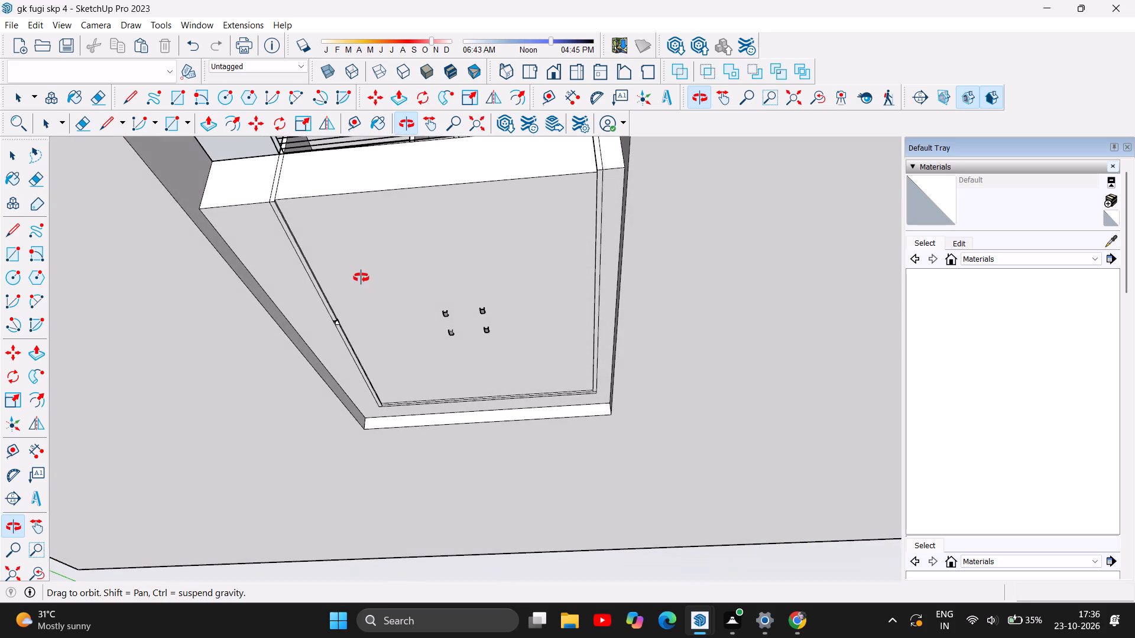
drag(361, 278, 153, 308)
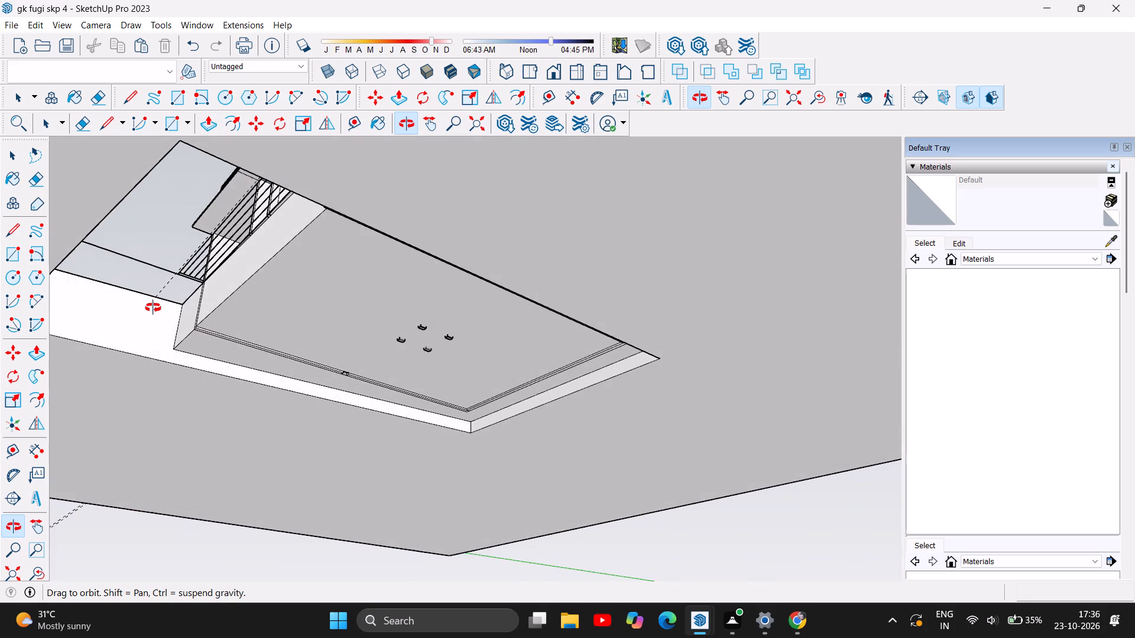
drag(153, 308, 170, 326)
scroll(205, 333, up, 8)
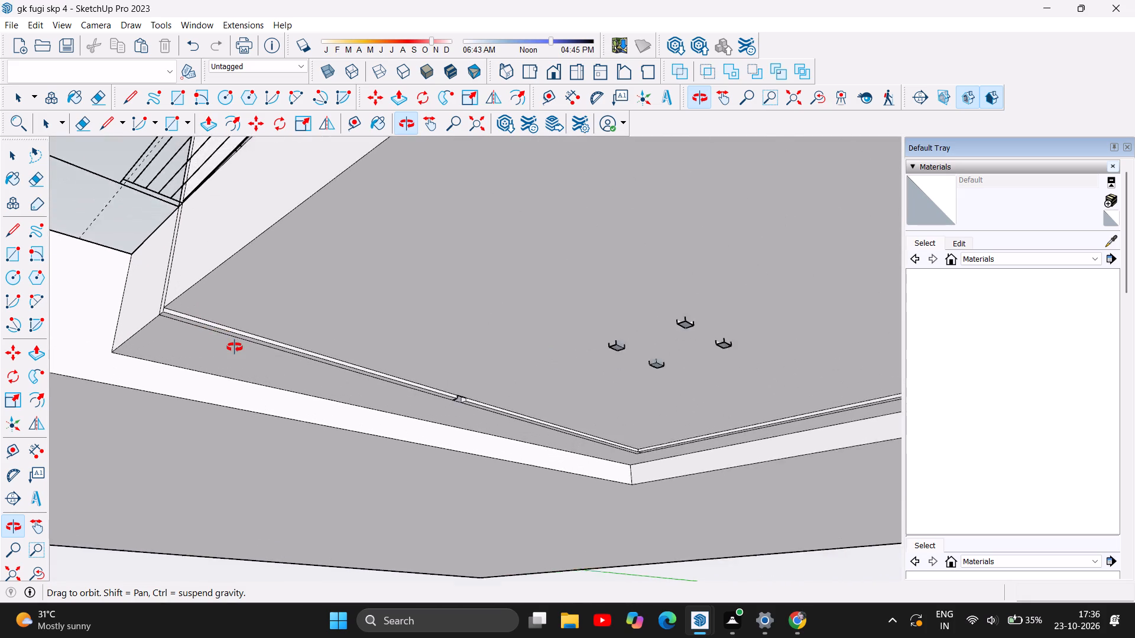
scroll(235, 347, up, 2)
scroll(146, 311, up, 6)
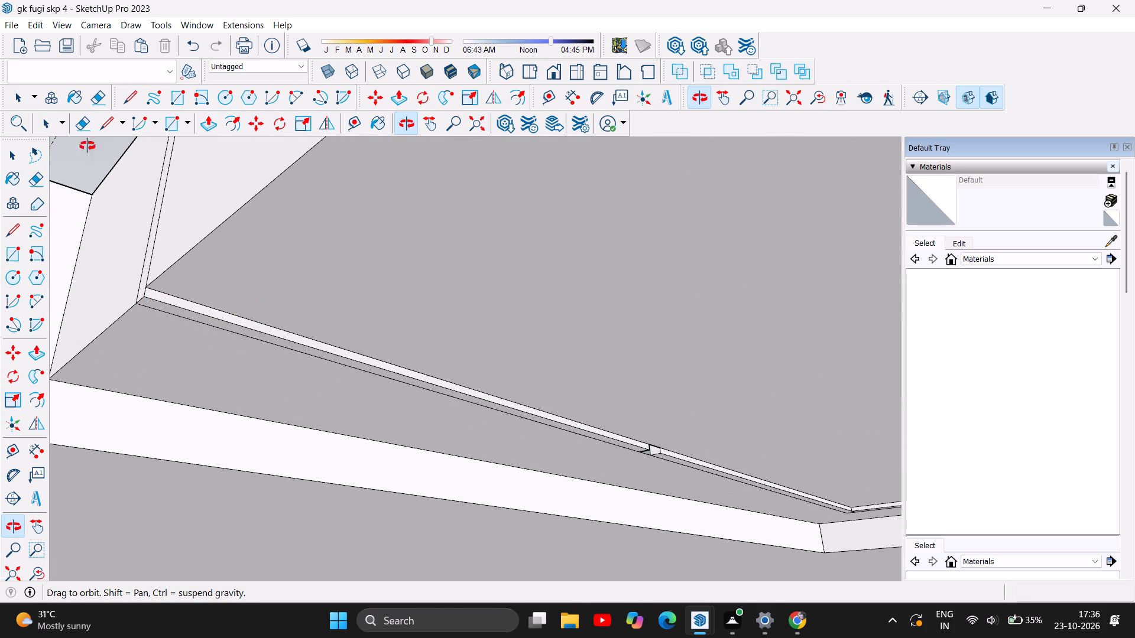
click(211, 128)
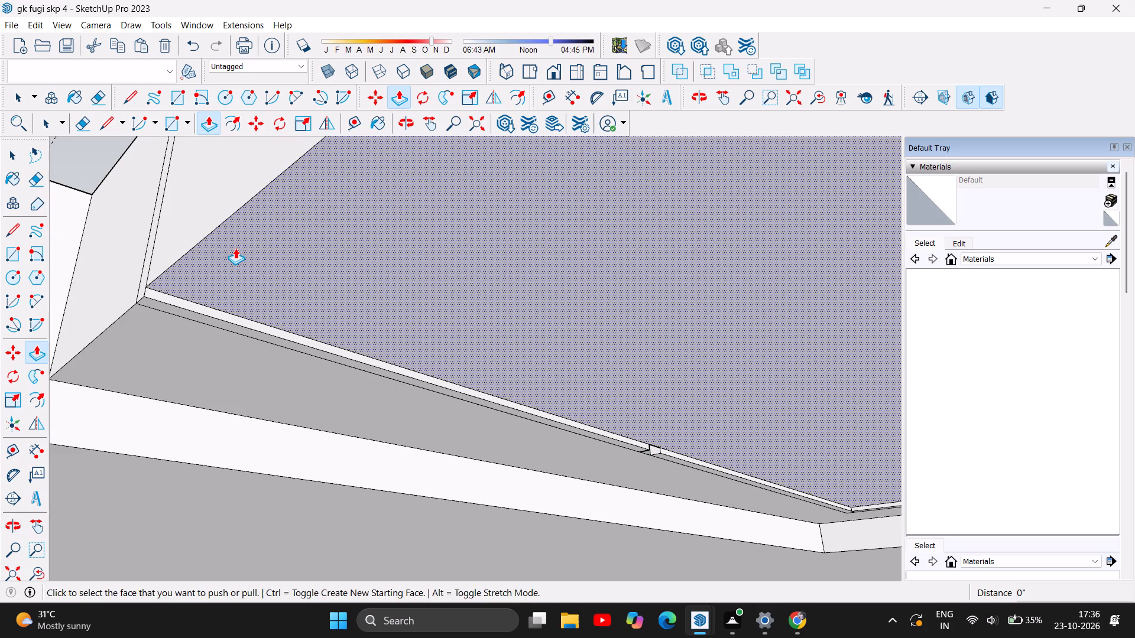
drag(235, 248, 235, 262)
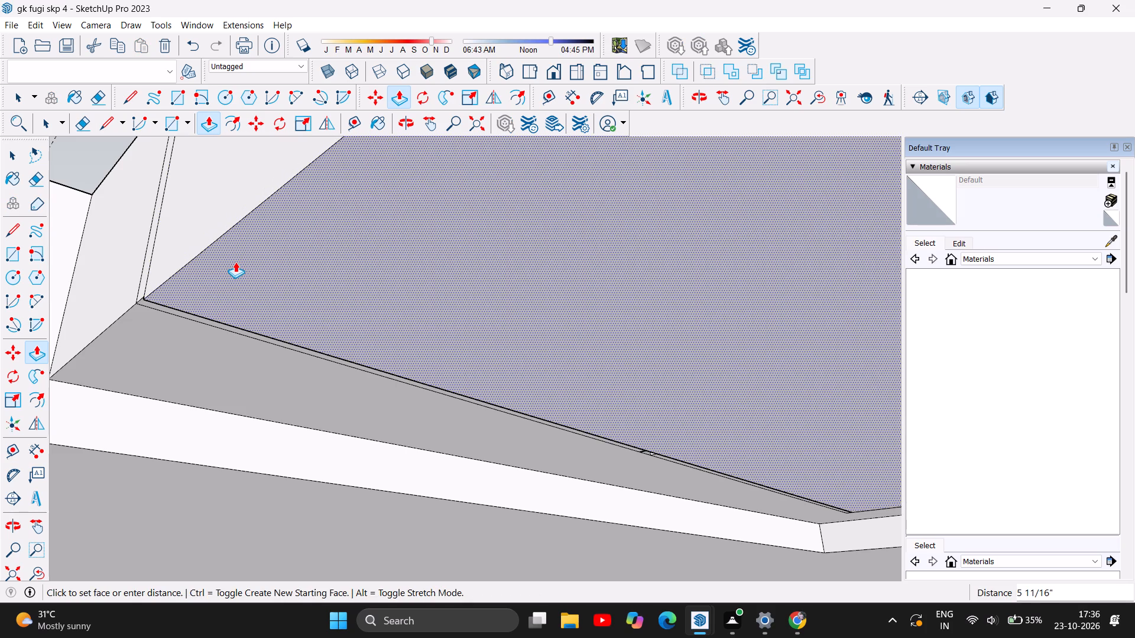
drag(235, 262, 235, 259)
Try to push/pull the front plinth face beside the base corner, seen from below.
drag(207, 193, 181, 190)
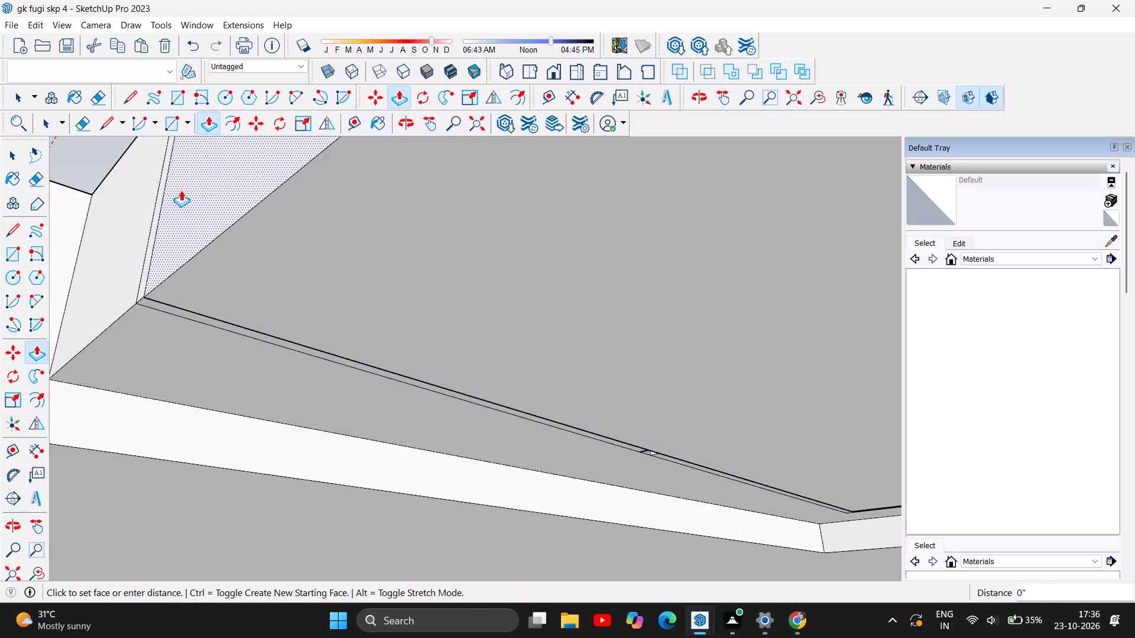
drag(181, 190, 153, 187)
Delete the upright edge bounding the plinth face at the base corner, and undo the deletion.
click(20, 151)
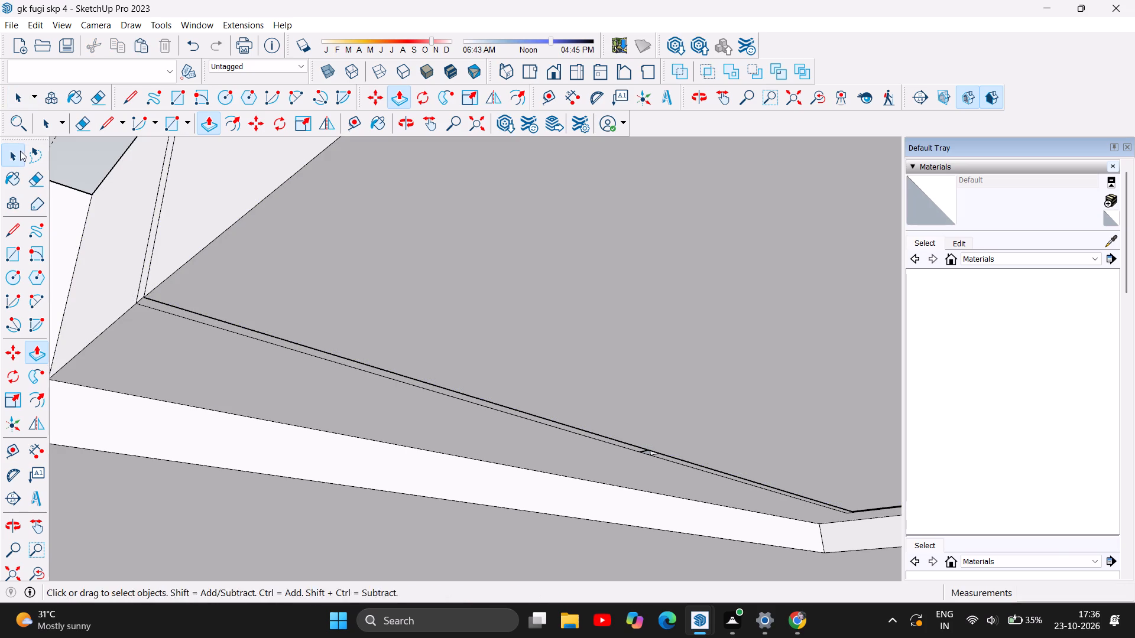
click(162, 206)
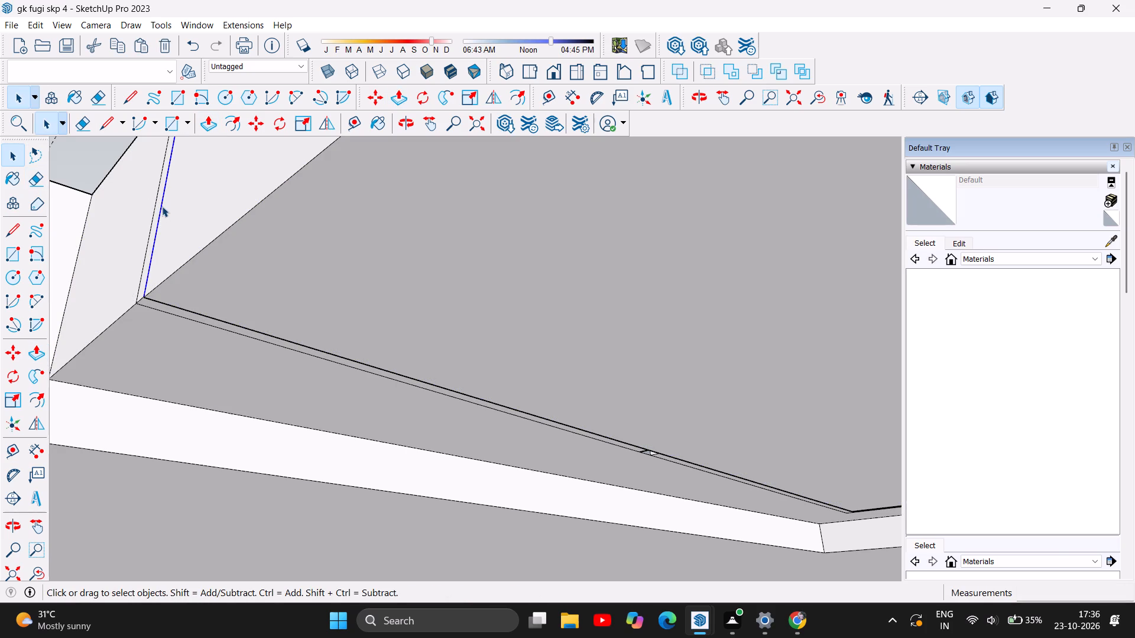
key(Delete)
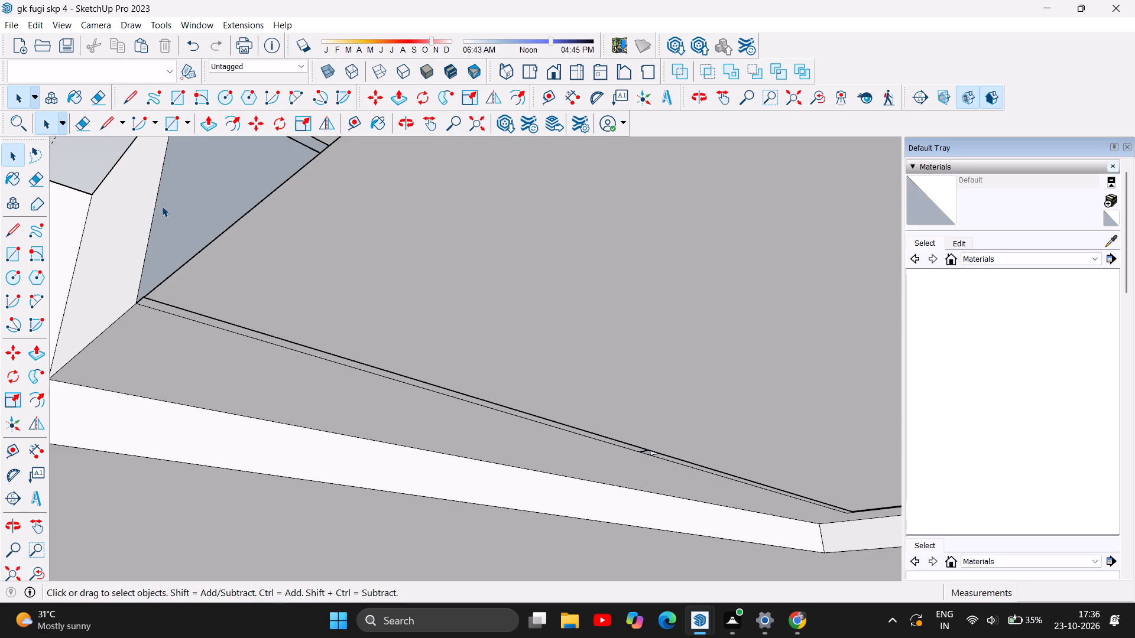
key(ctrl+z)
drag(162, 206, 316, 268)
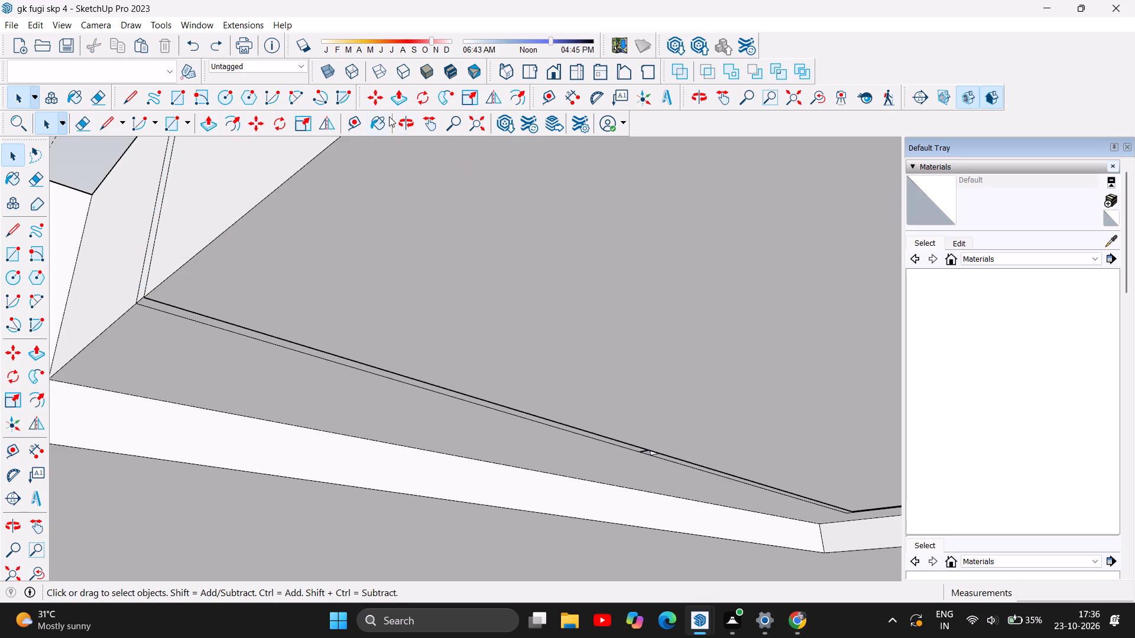
Examine the front steps, plinth and sunken ground area from the side, front and above.
click(411, 124)
drag(543, 278, 543, 278)
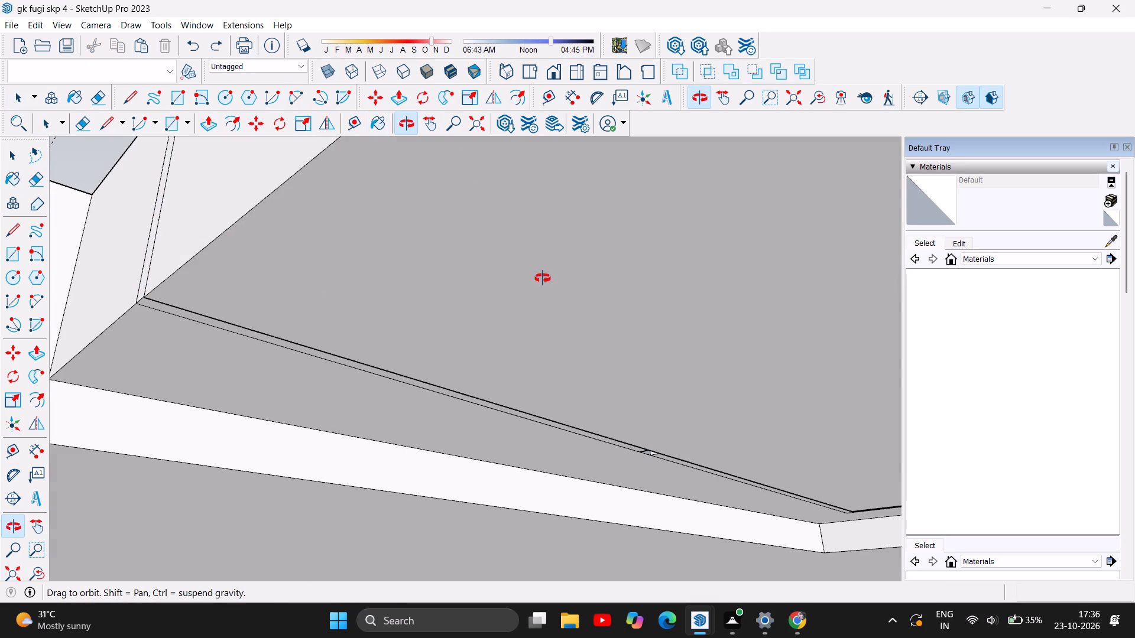
drag(543, 278, 585, 487)
scroll(591, 378, down, 19)
drag(679, 387, 535, 371)
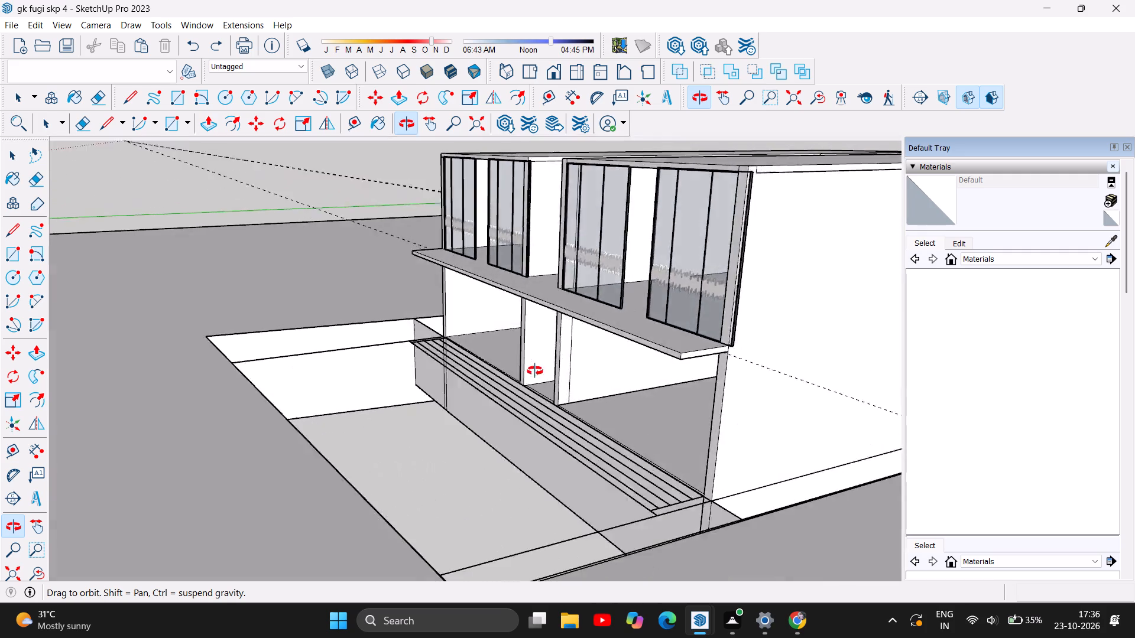
drag(535, 371, 755, 416)
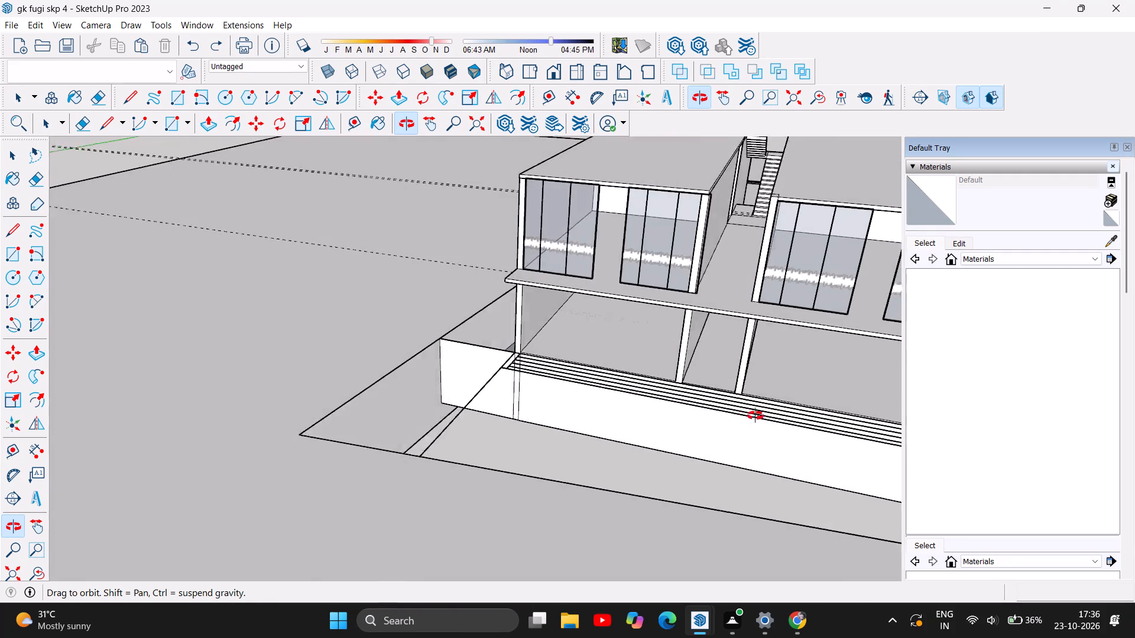
drag(755, 416, 757, 416)
scroll(468, 408, down, 6)
drag(593, 420, 676, 481)
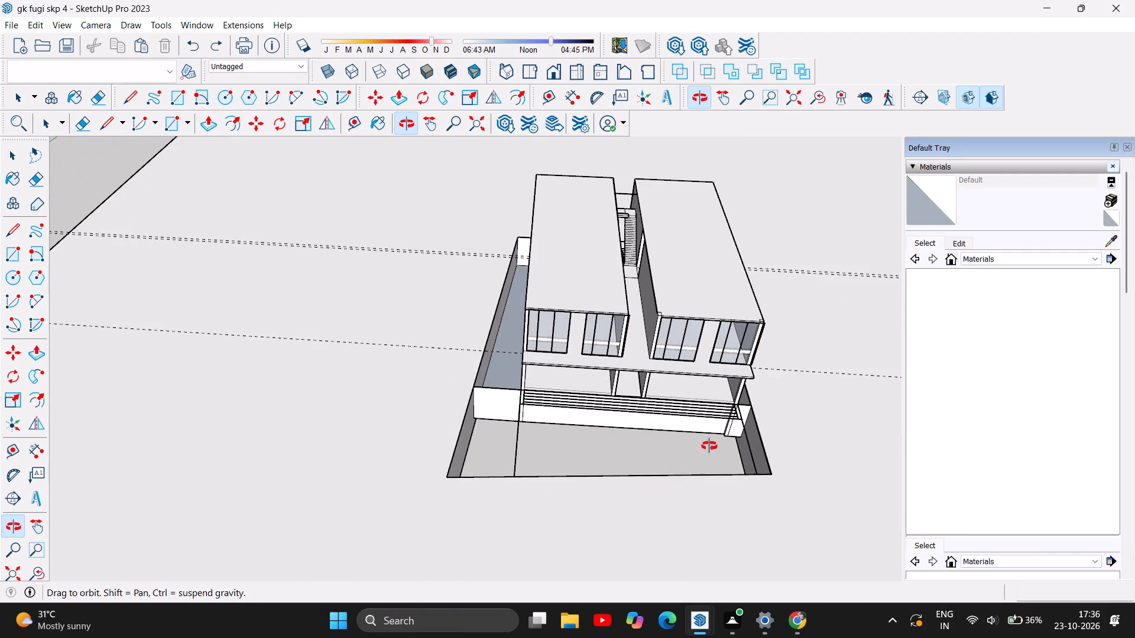
Draw a rectangle across the front steps from the outer wall's base corner to the opposite lower step corner, about 47' 1 7/16" by 1/16".
scroll(716, 396, up, 8)
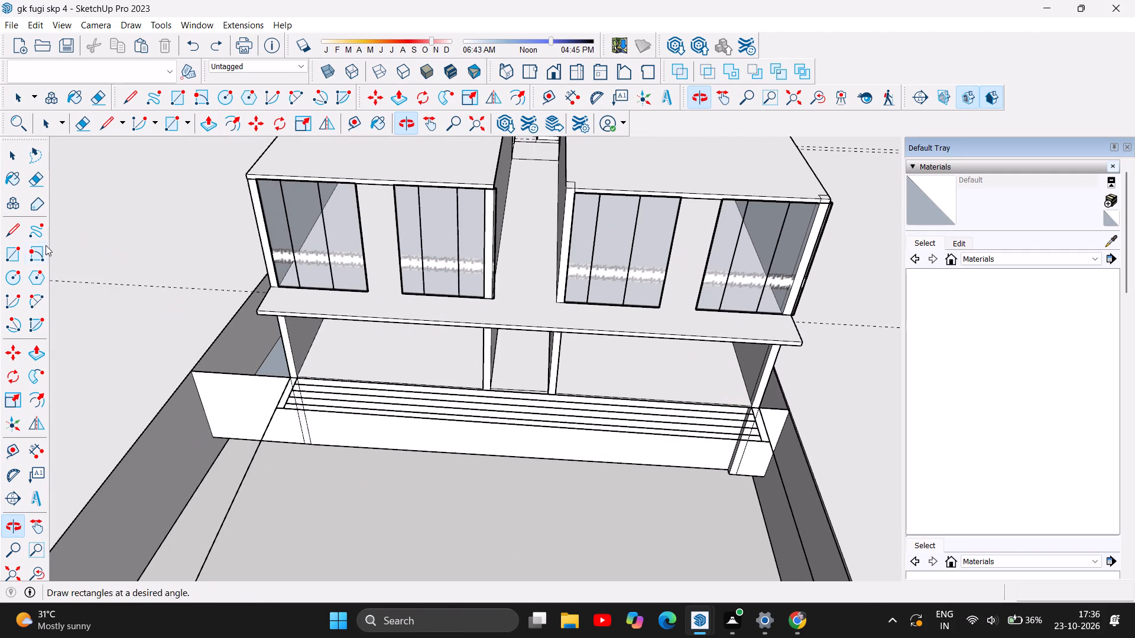
scroll(19, 255, up, 1)
click(19, 255)
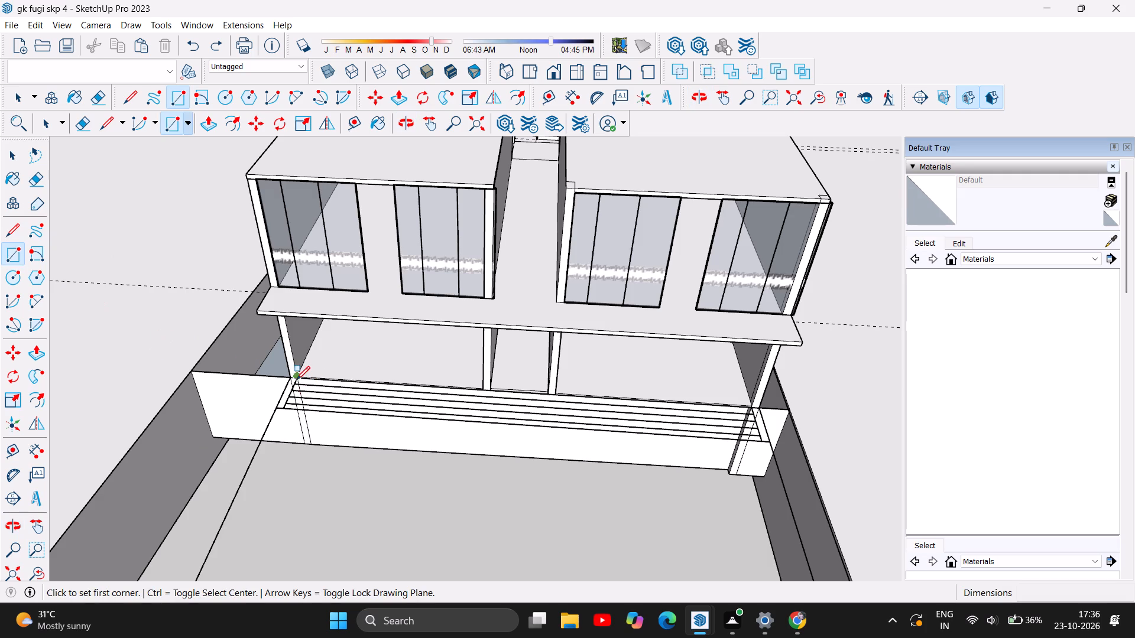
scroll(296, 380, up, 6)
click(298, 379)
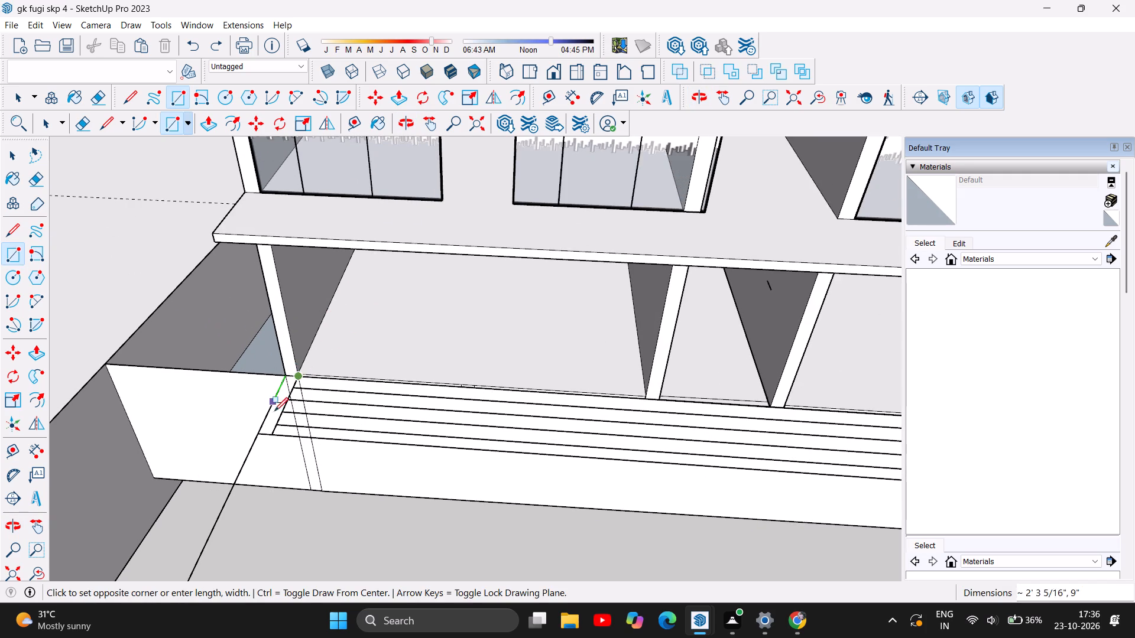
click(270, 437)
scroll(293, 442, down, 5)
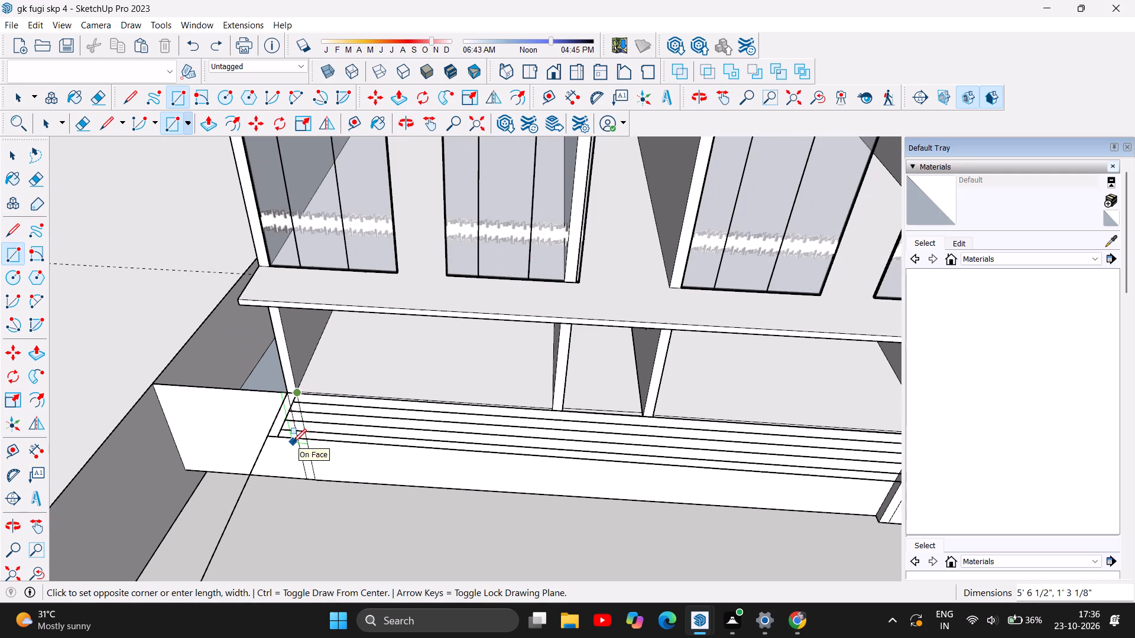
scroll(530, 435, down, 5)
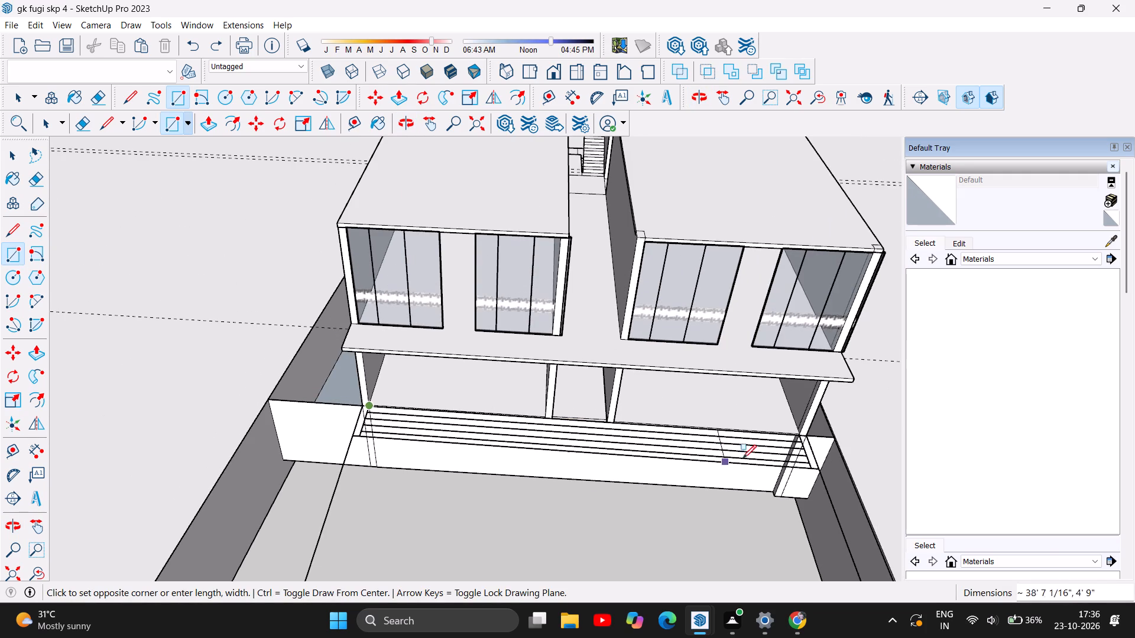
scroll(792, 450, up, 6)
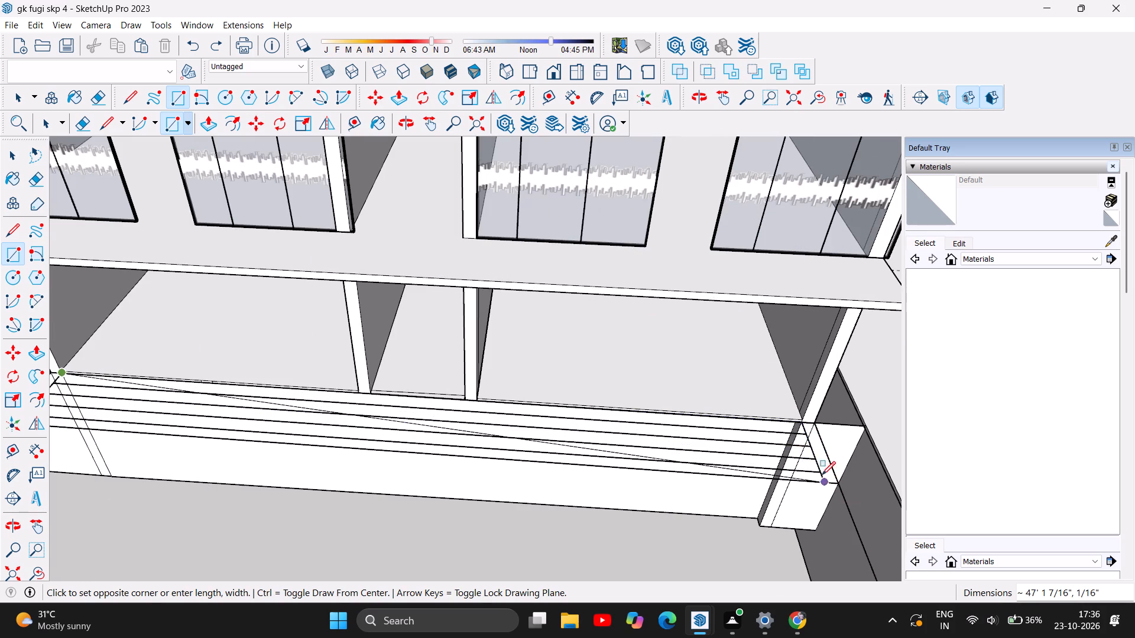
scroll(352, 401, down, 6)
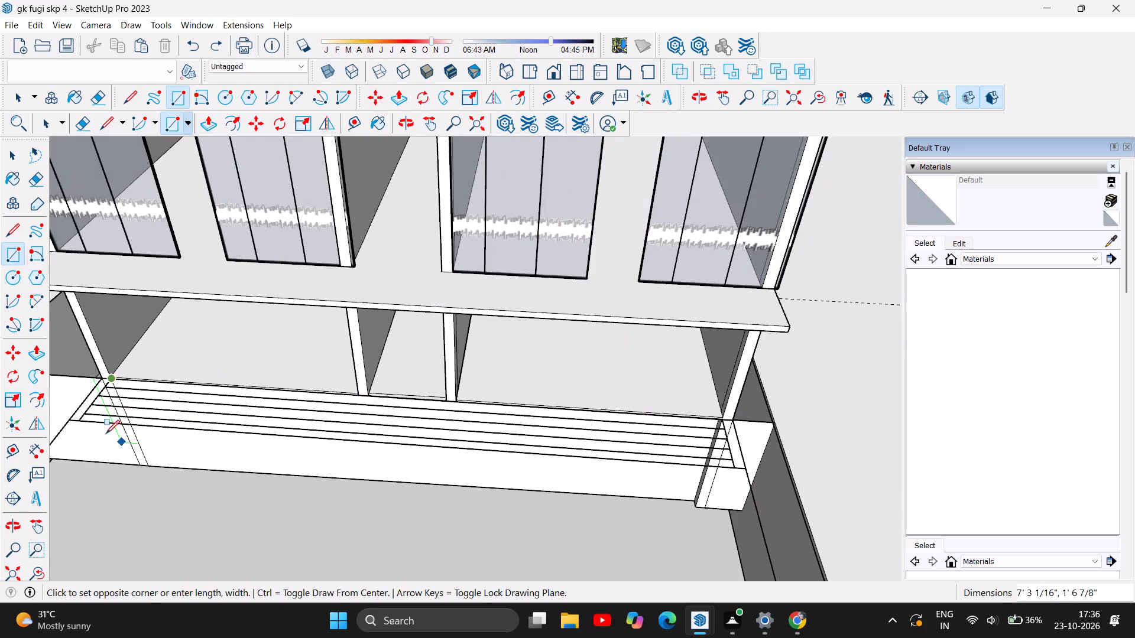
scroll(82, 421, up, 1)
click(81, 424)
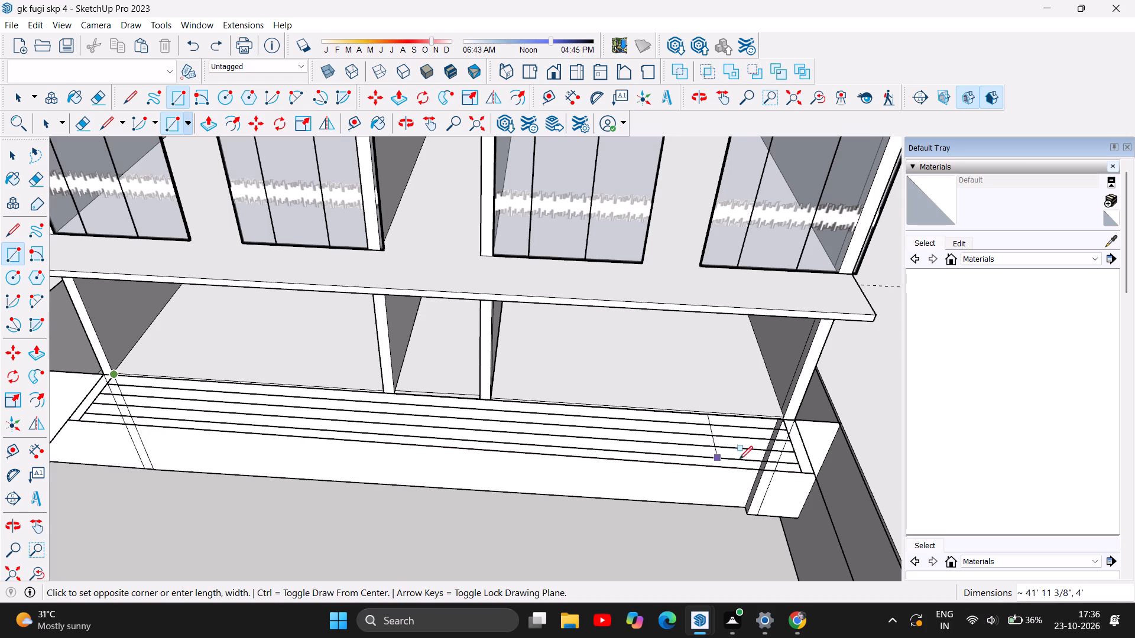
click(805, 471)
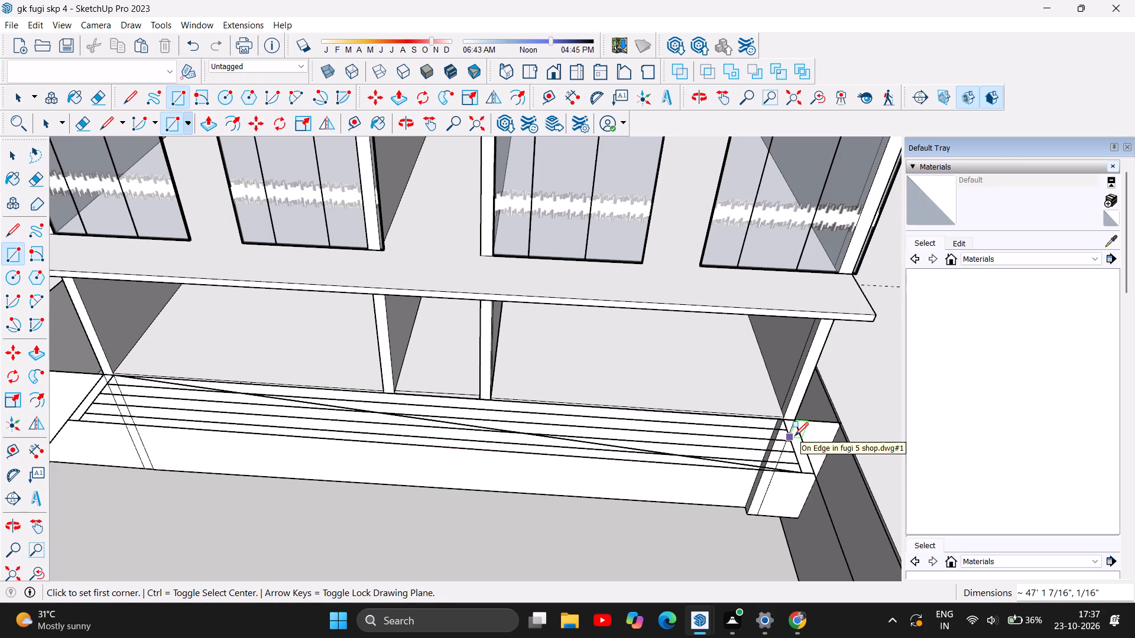
Undo the last rectangle drawn across the front steps.
key(ctrl+z)
ctrl+drag(794, 436, 789, 438)
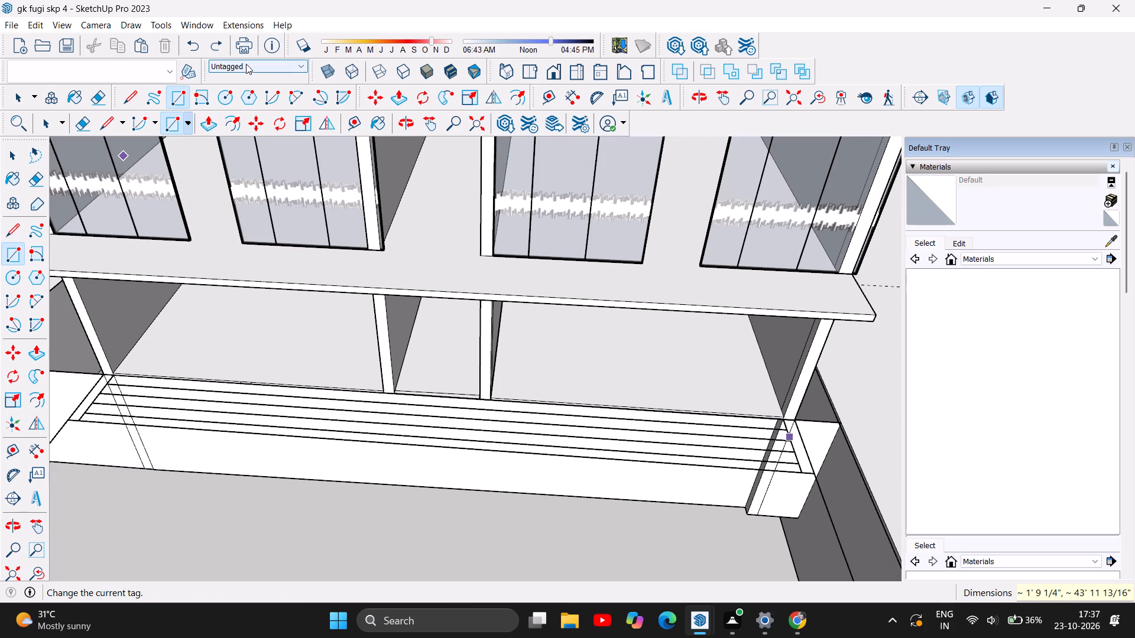
Draw a rectangle over the front steps from the wall's inner base corner to the far lower step end, about 46' 5/8" by 4' 9".
click(177, 97)
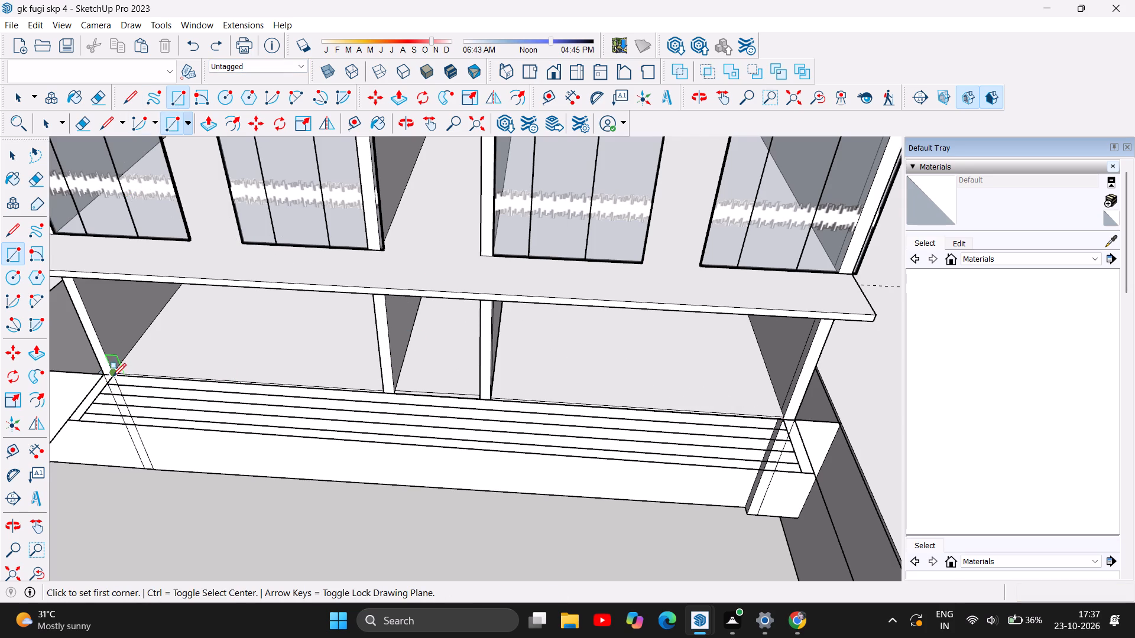
scroll(106, 383, up, 5)
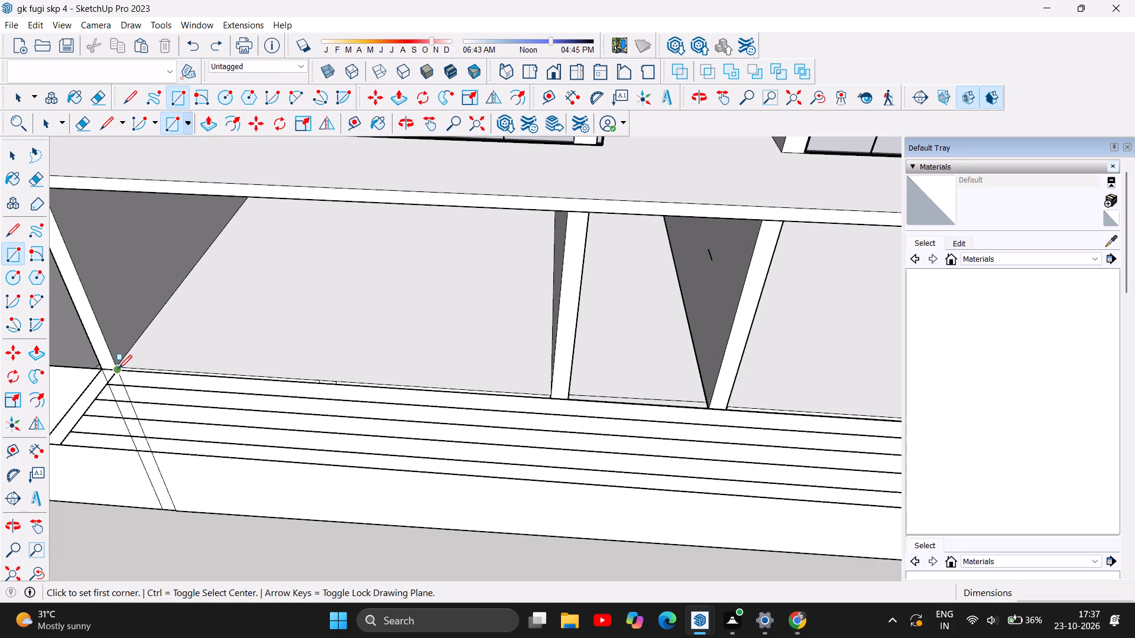
double_click(118, 369)
click(61, 442)
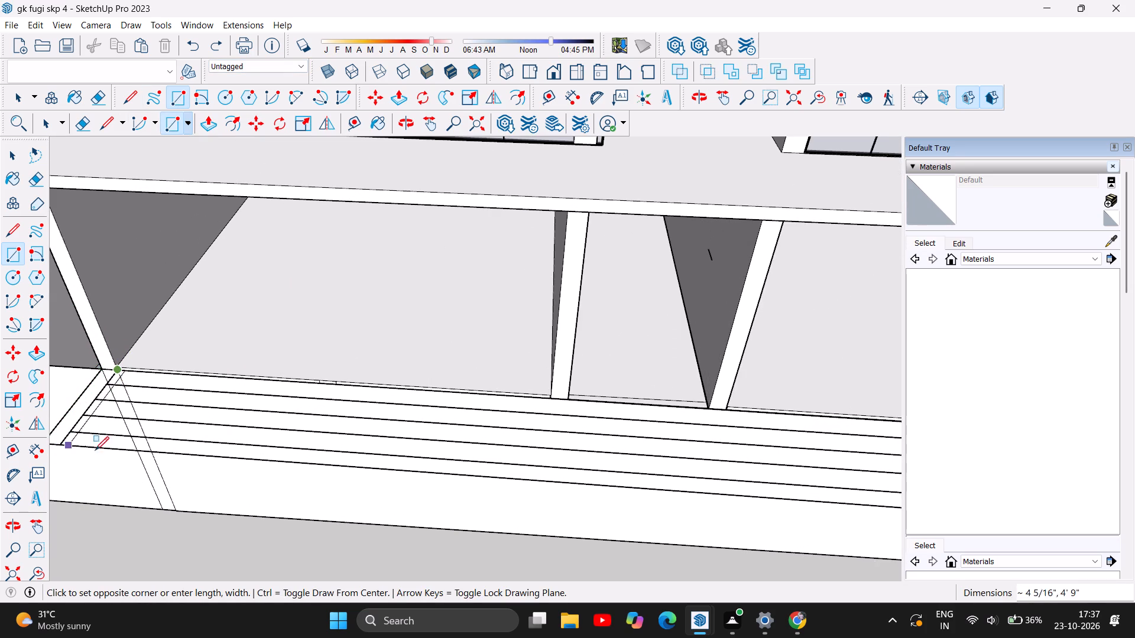
scroll(229, 458, down, 3)
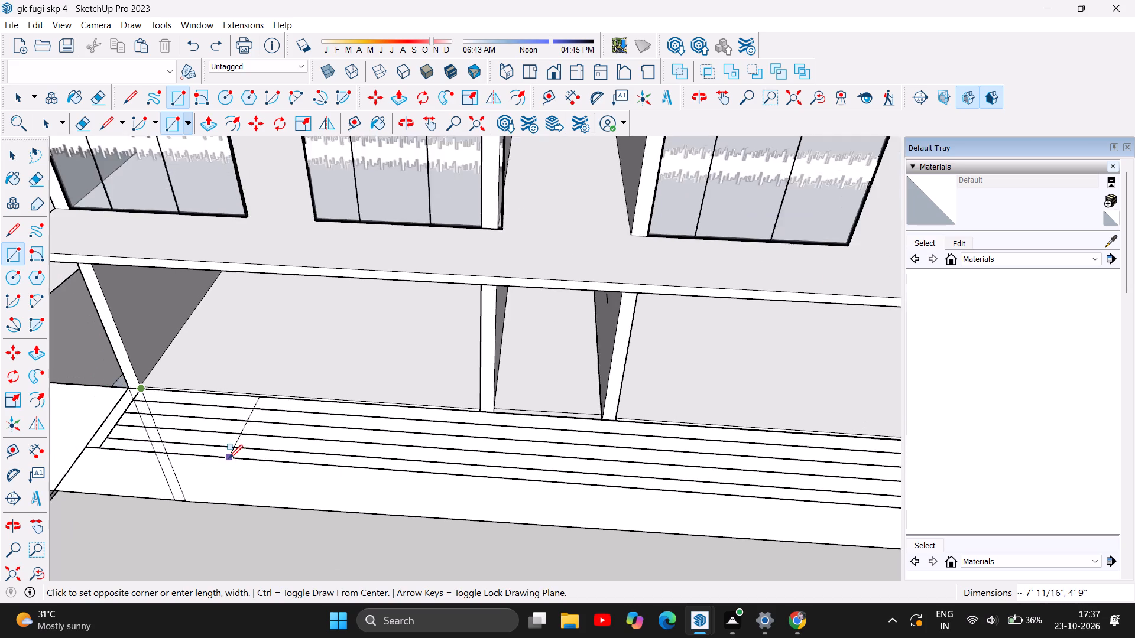
scroll(229, 458, down, 4)
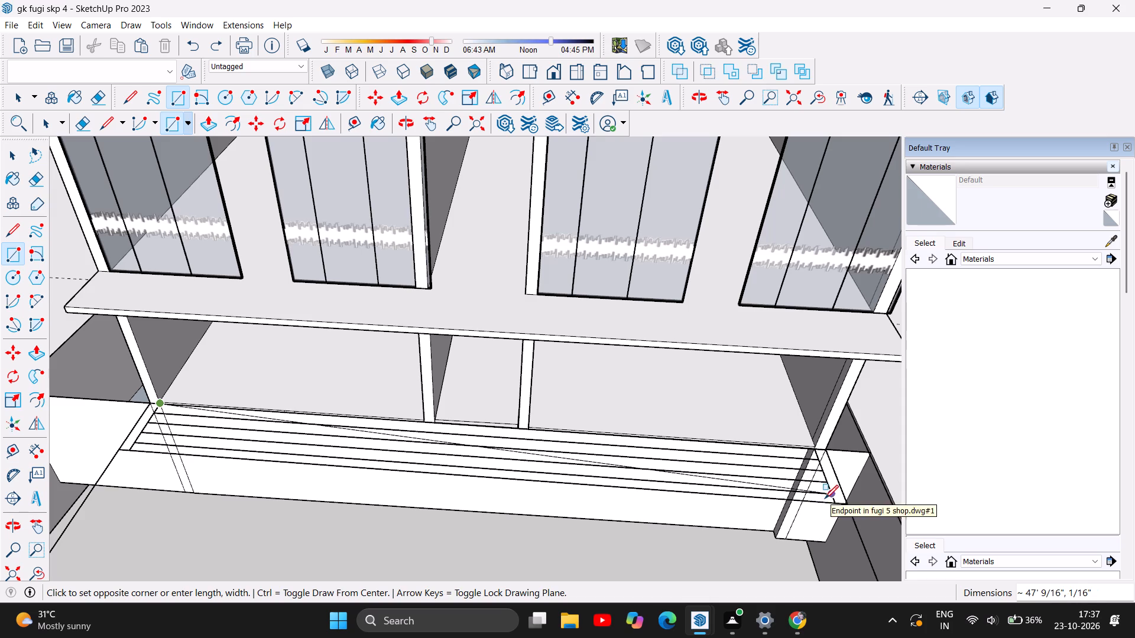
click(822, 500)
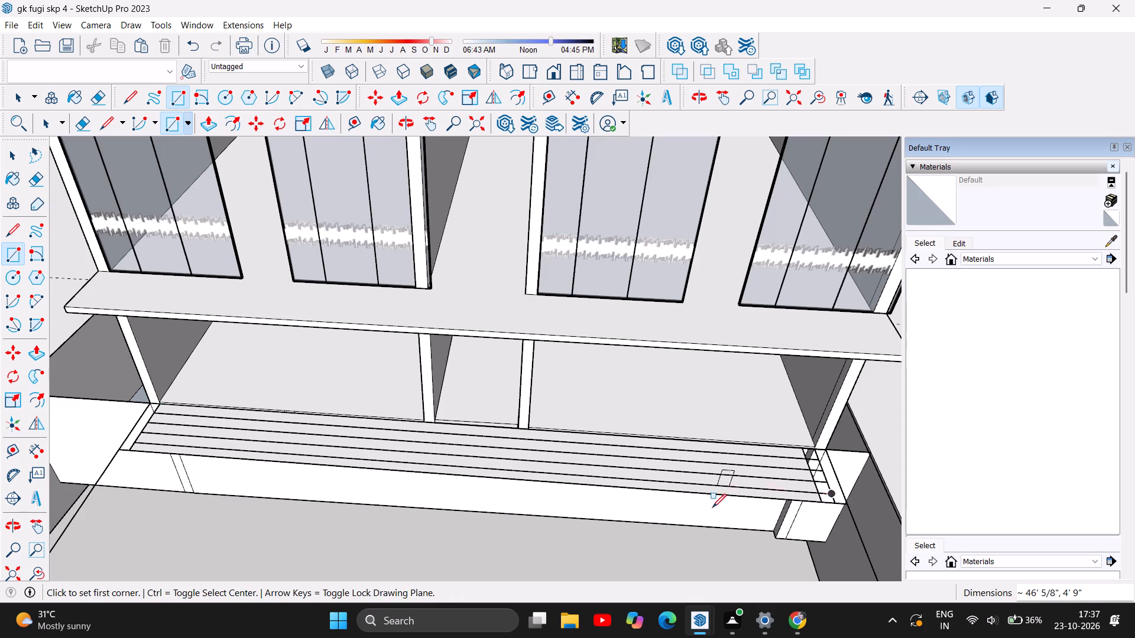
Examine the new face over the front steps and the plinth around it, close up and from further away.
scroll(867, 474, up, 2)
scroll(737, 501, down, 5)
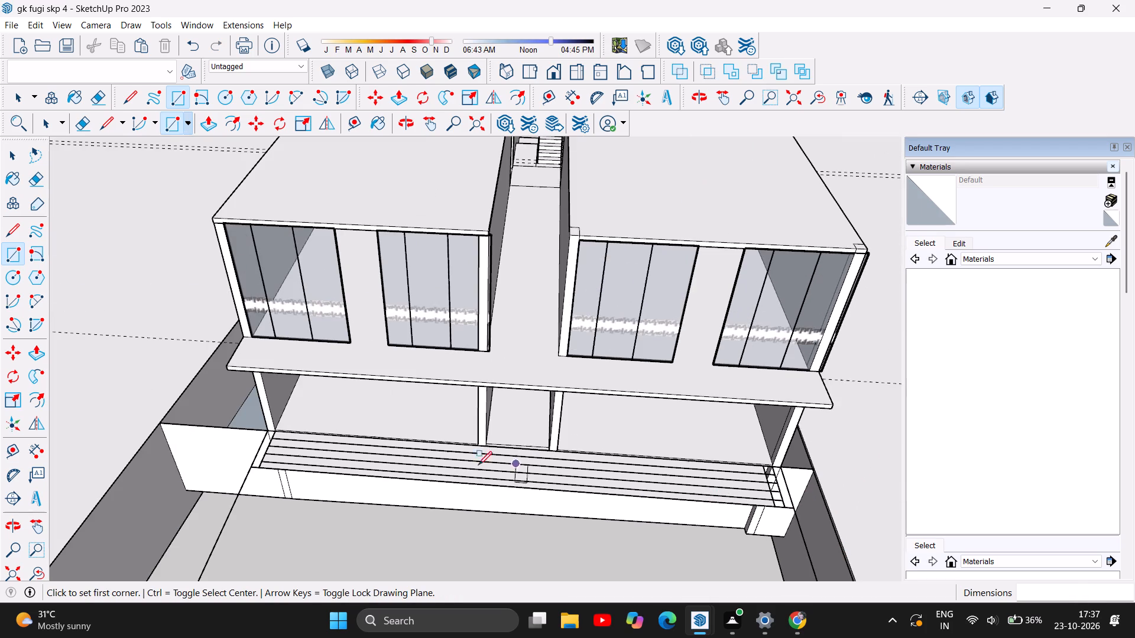
scroll(459, 512, up, 6)
scroll(280, 431, up, 2)
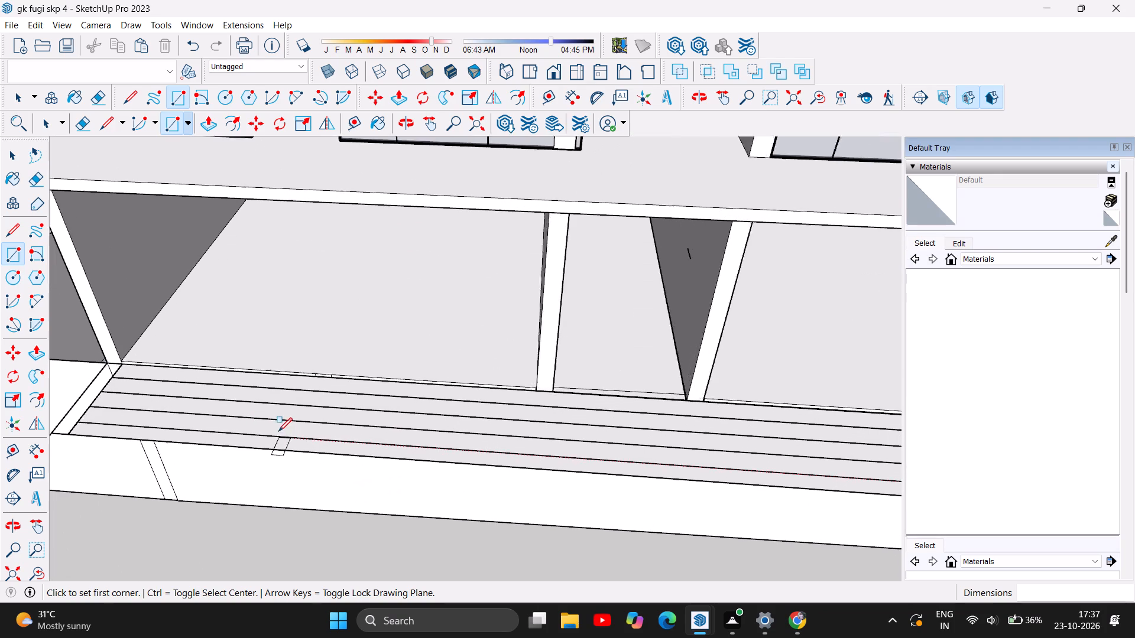
scroll(278, 431, up, 1)
scroll(465, 457, down, 5)
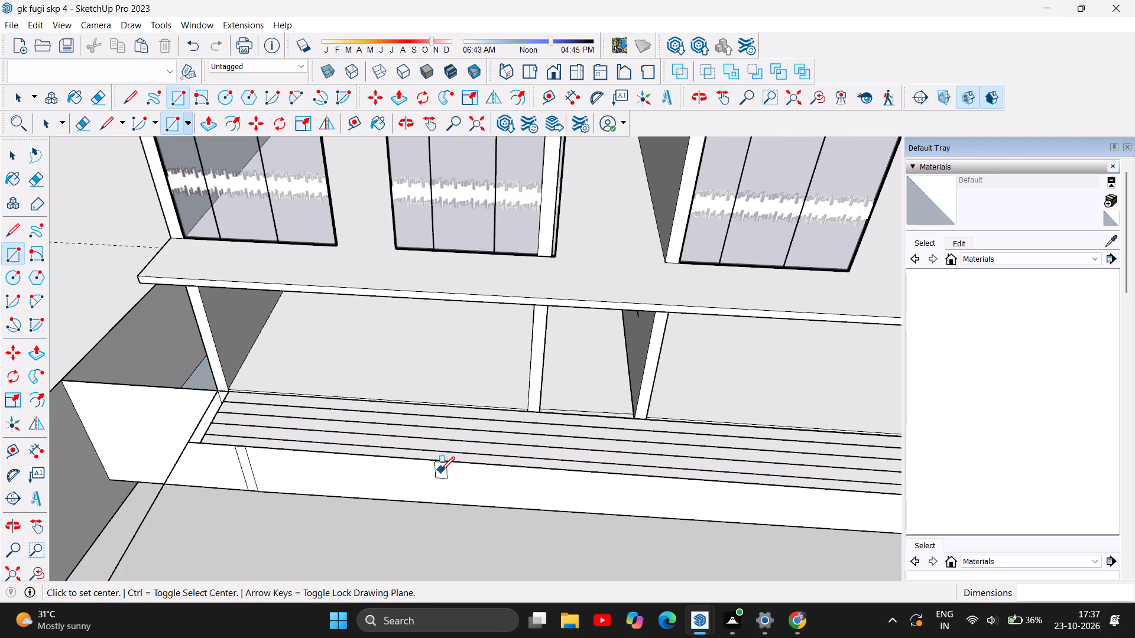
scroll(429, 351, down, 6)
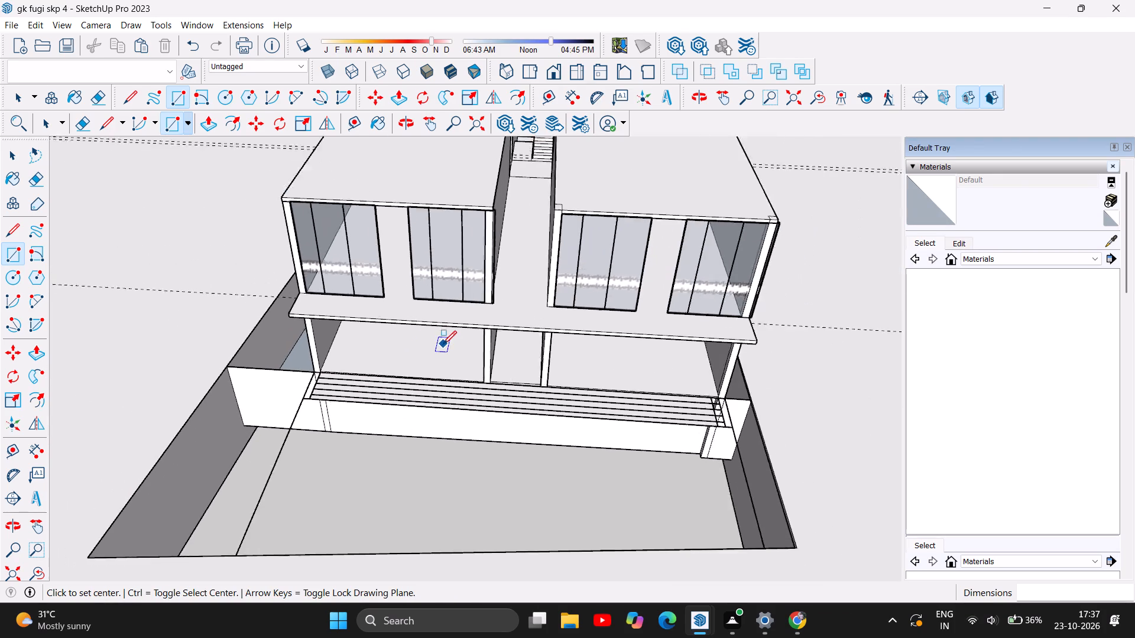
scroll(443, 344, down, 2)
scroll(485, 464, up, 4)
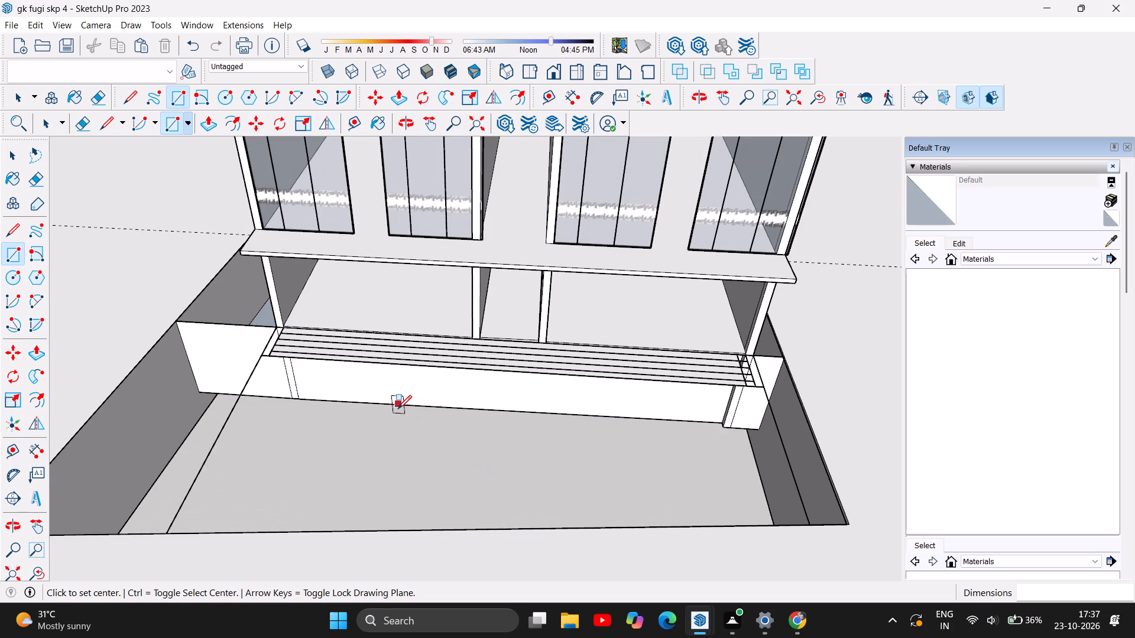
scroll(604, 401, up, 3)
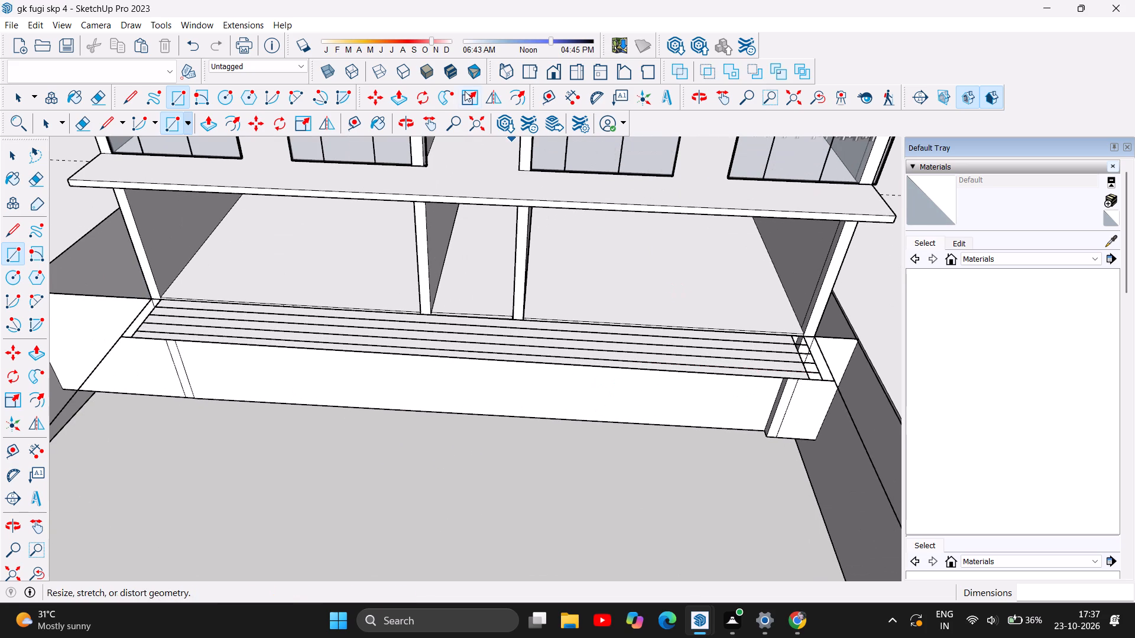
Push/pull the new face over the front steps downwards 4' 2 3/8", working from its underside.
click(210, 126)
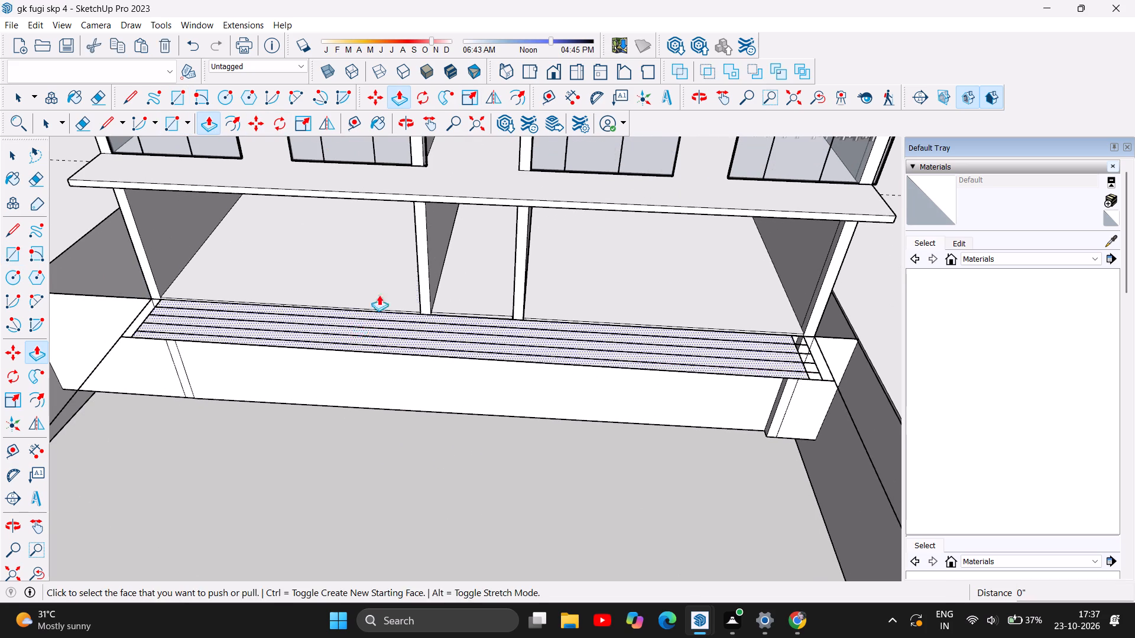
click(408, 128)
drag(479, 413, 461, 246)
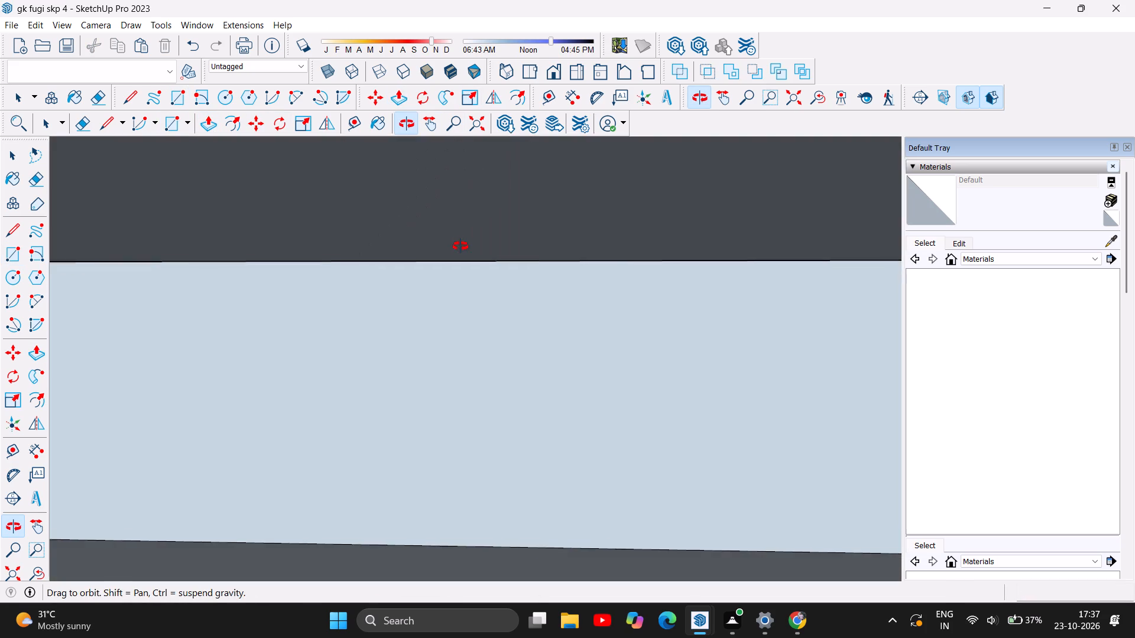
drag(461, 246, 419, 309)
scroll(419, 309, up, 6)
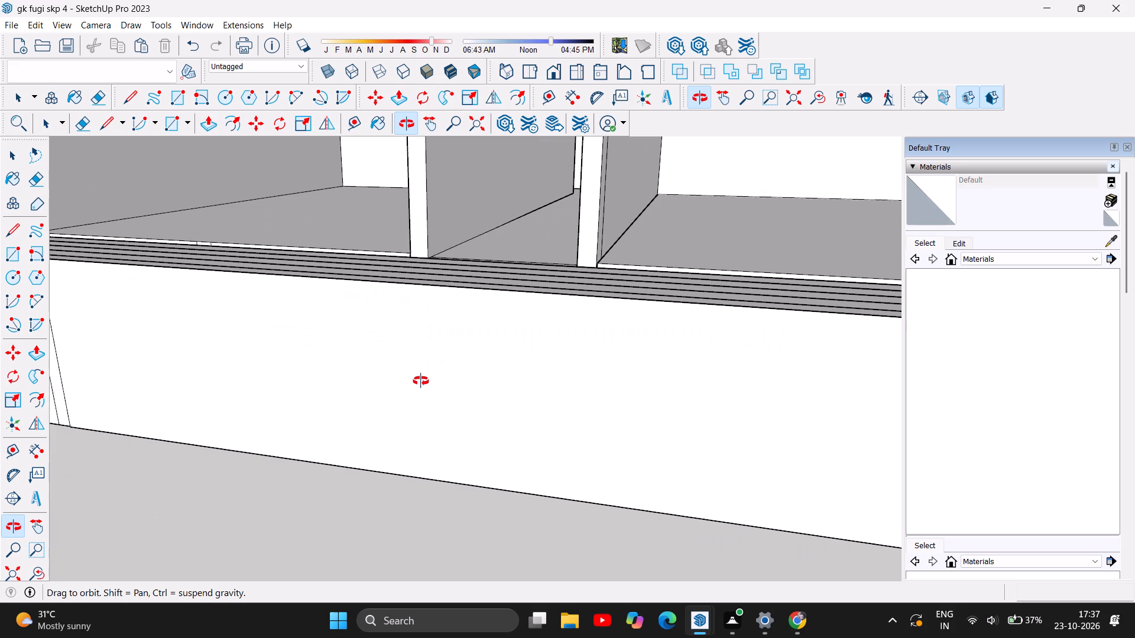
drag(421, 381, 293, 356)
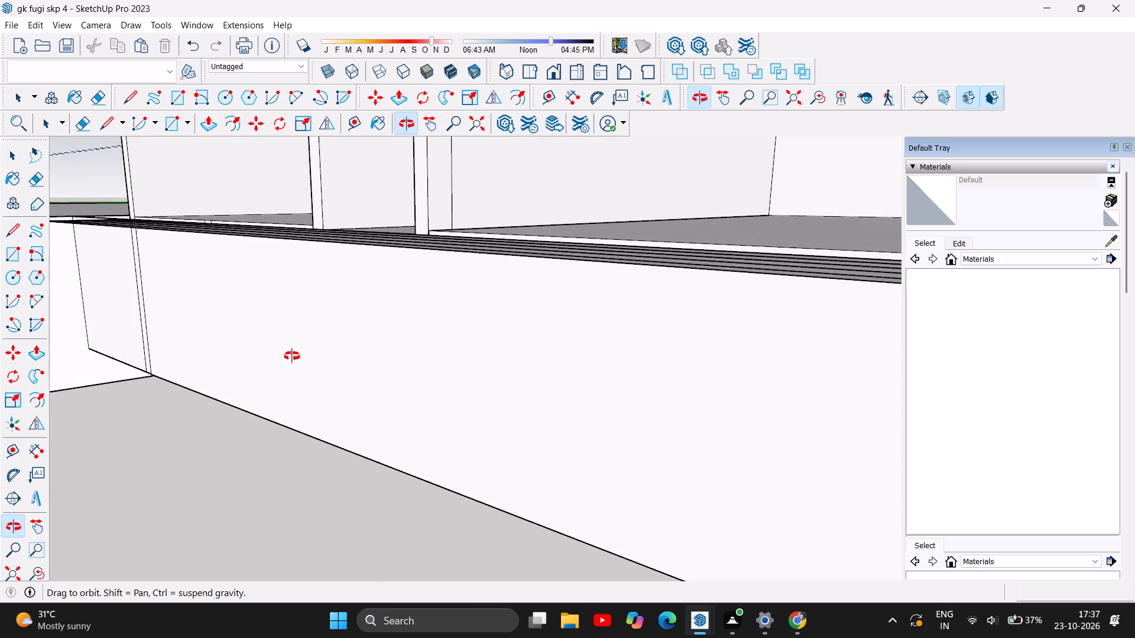
drag(296, 357, 232, 355)
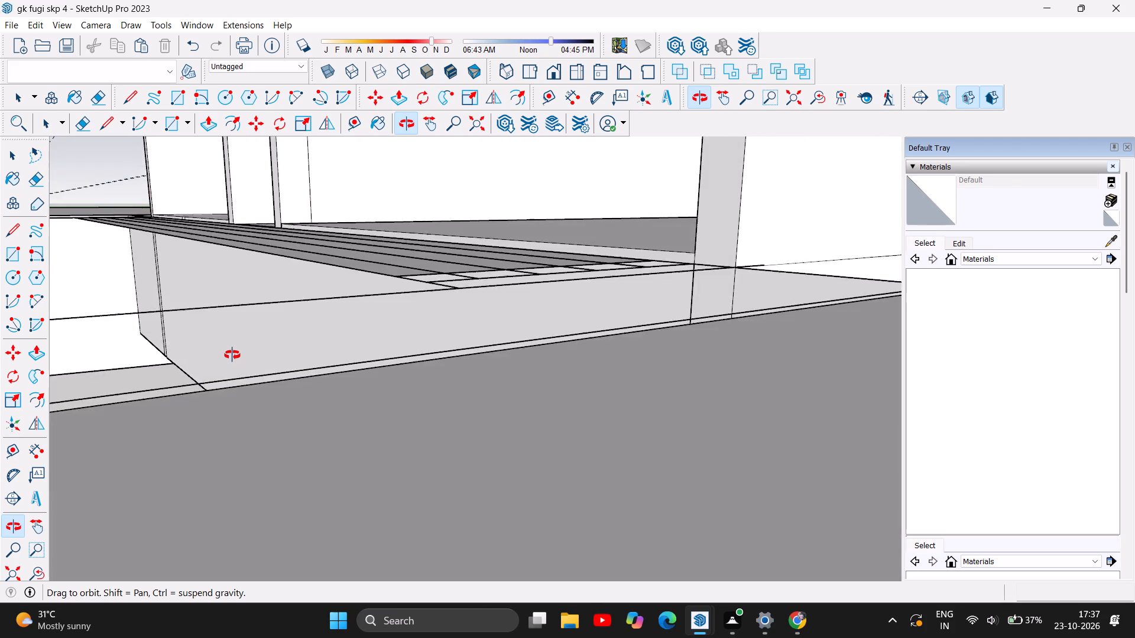
drag(232, 355, 231, 357)
scroll(231, 357, up, 3)
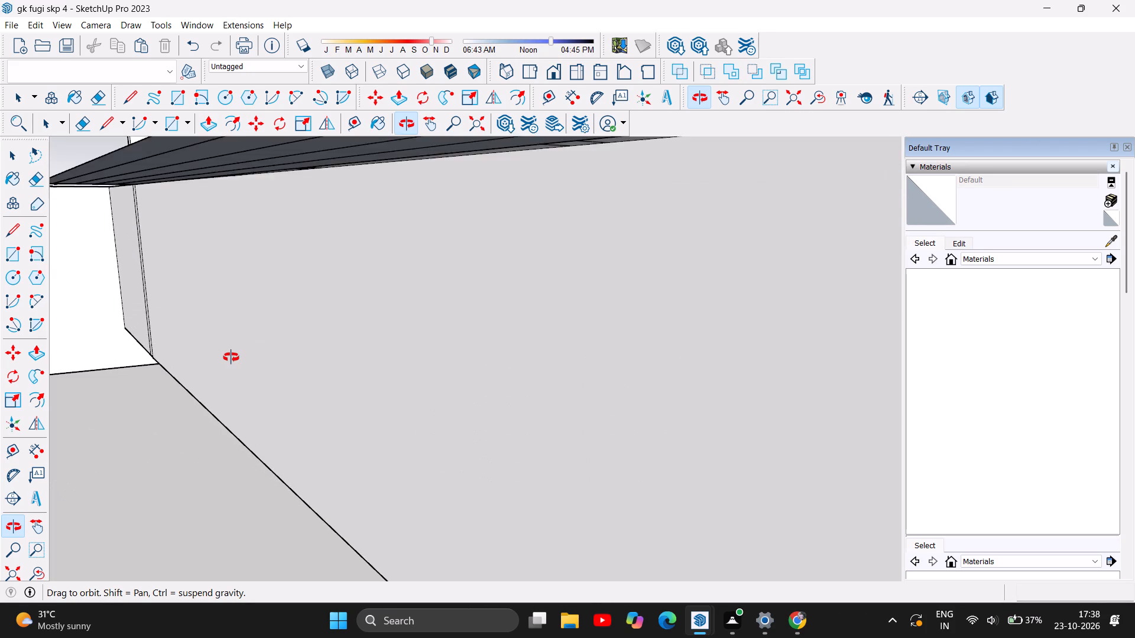
scroll(231, 357, up, 1)
scroll(258, 354, down, 1)
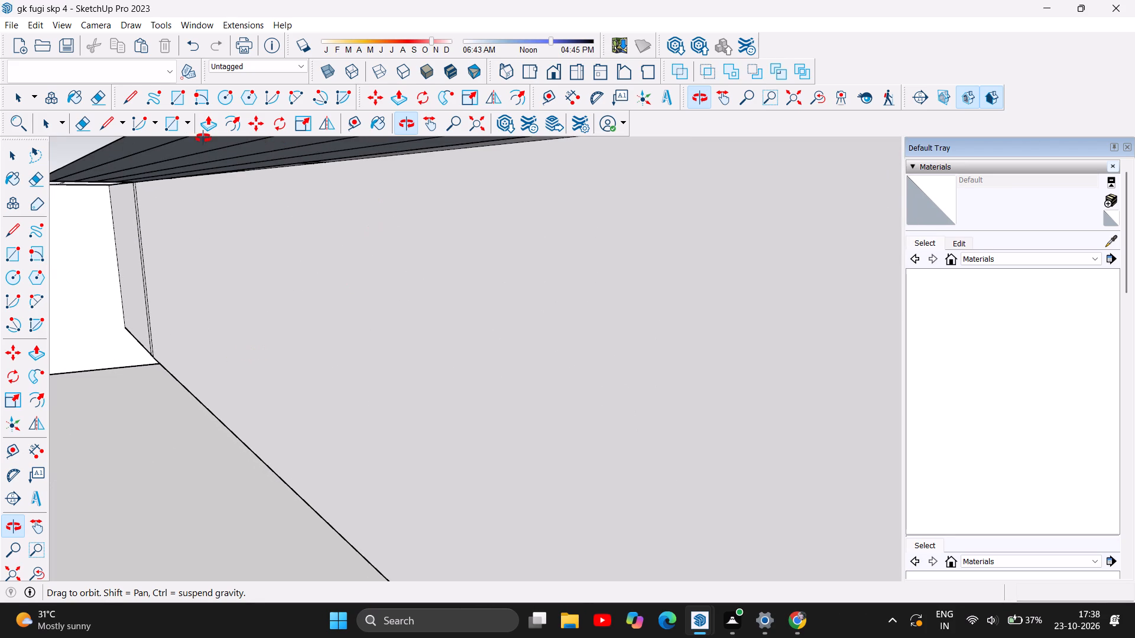
click(210, 124)
click(169, 145)
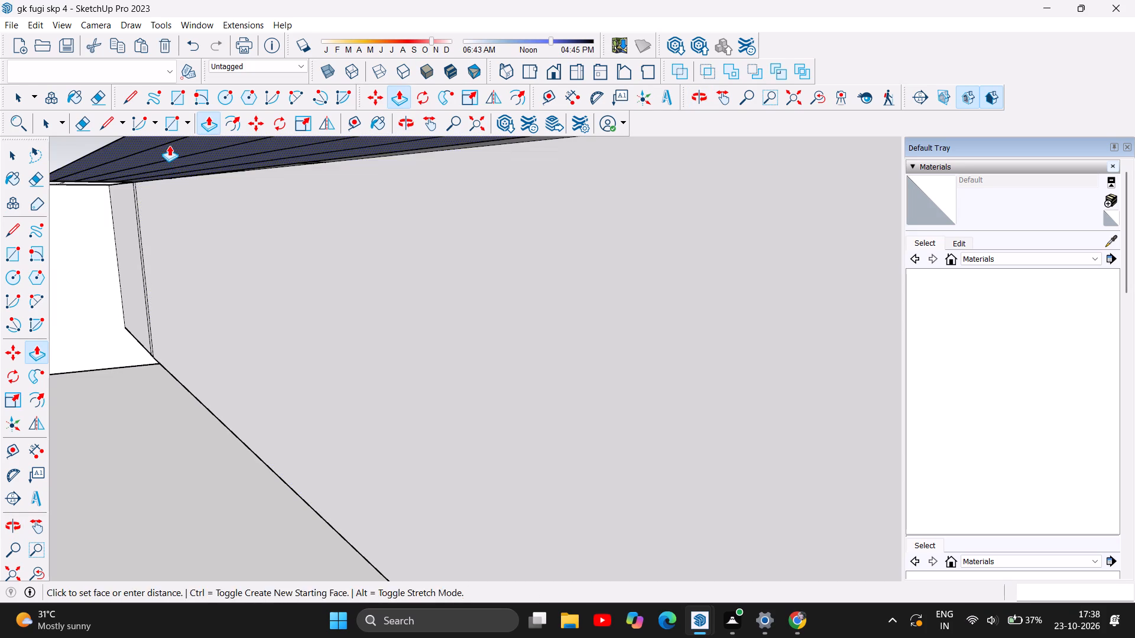
drag(168, 151, 167, 160)
drag(163, 144, 163, 170)
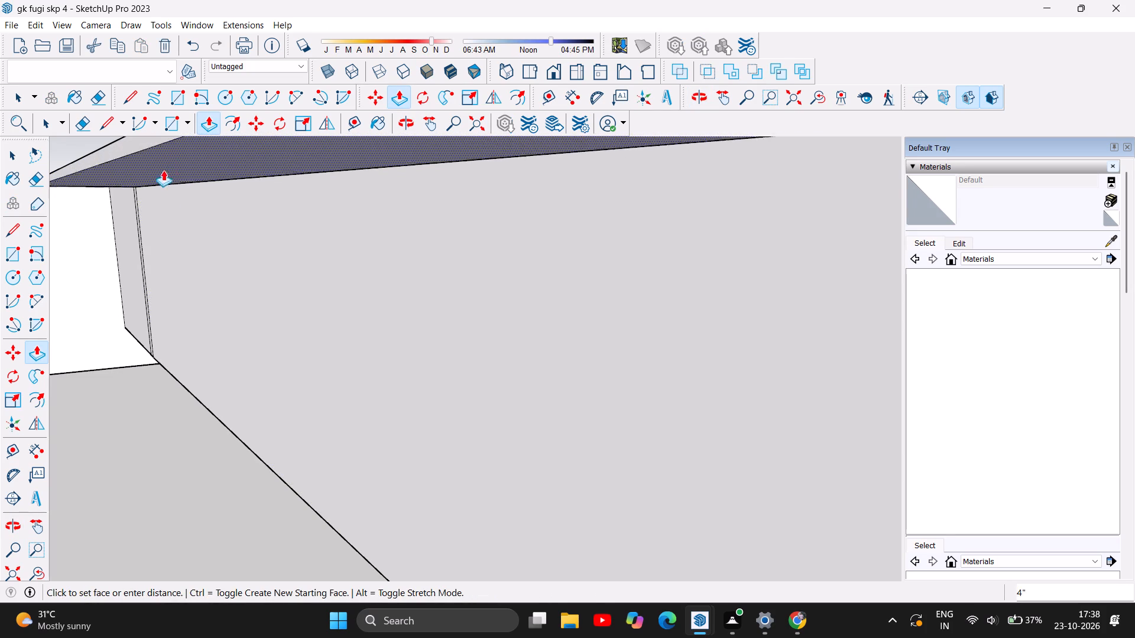
drag(163, 170, 207, 402)
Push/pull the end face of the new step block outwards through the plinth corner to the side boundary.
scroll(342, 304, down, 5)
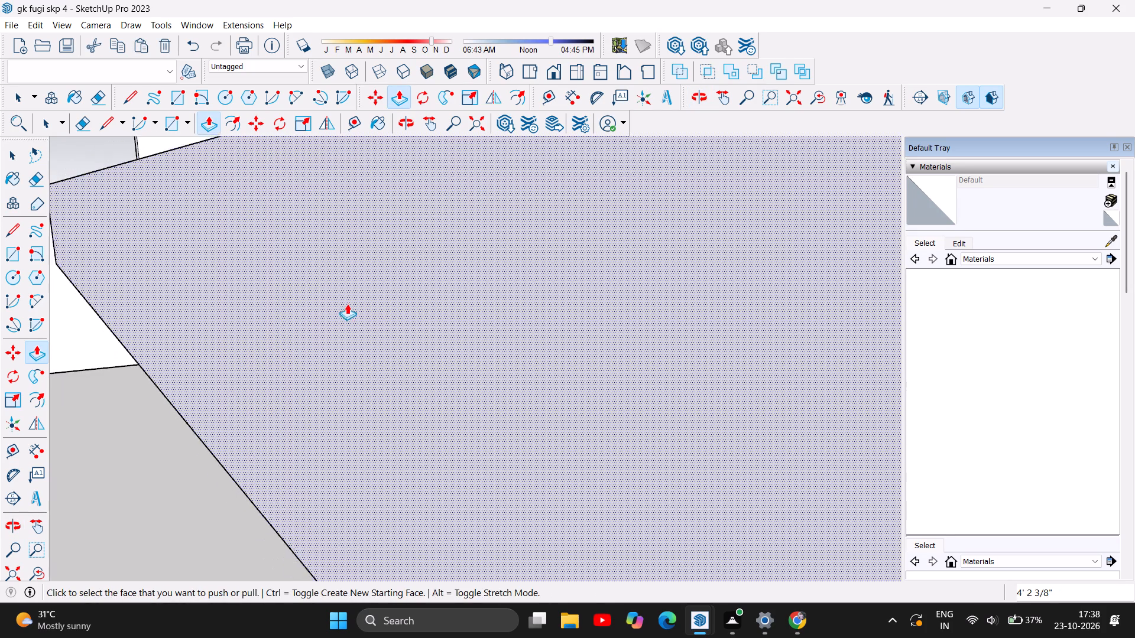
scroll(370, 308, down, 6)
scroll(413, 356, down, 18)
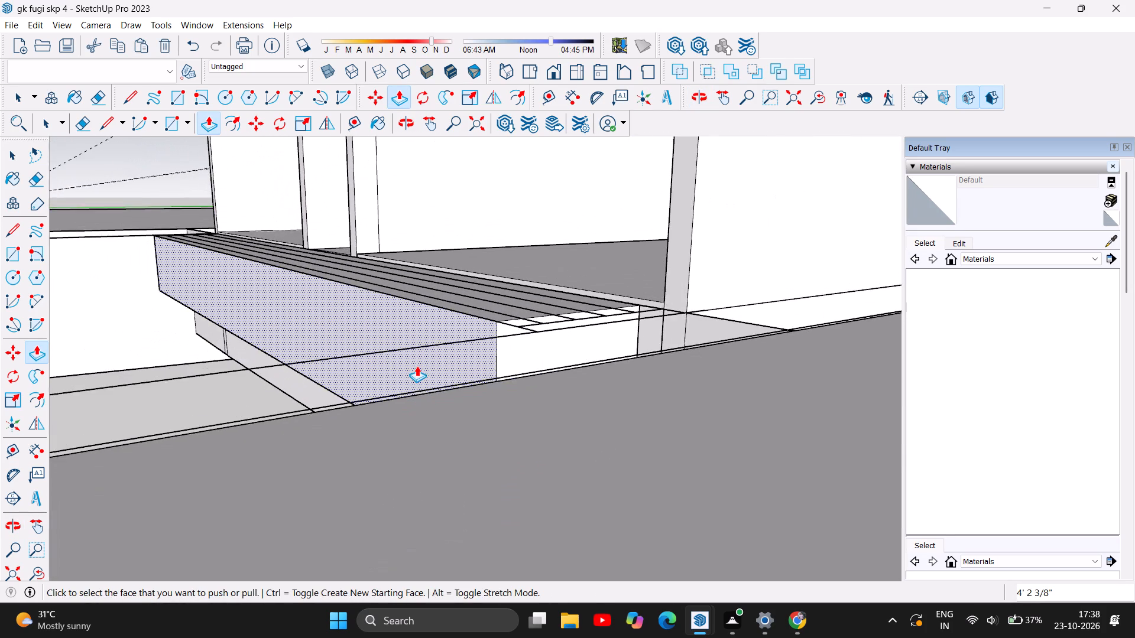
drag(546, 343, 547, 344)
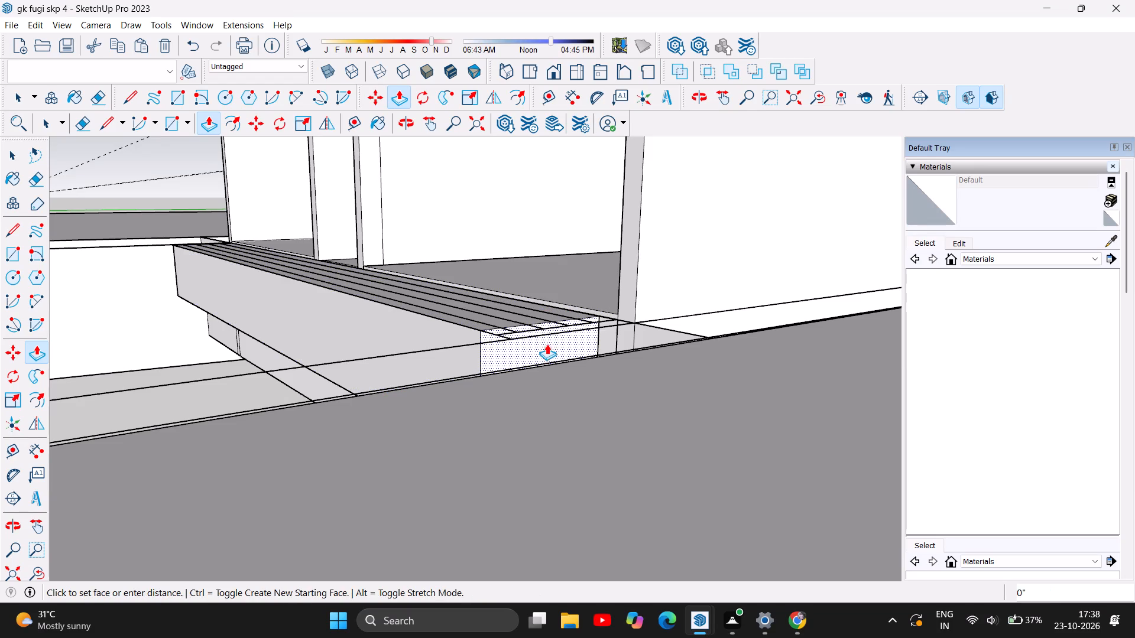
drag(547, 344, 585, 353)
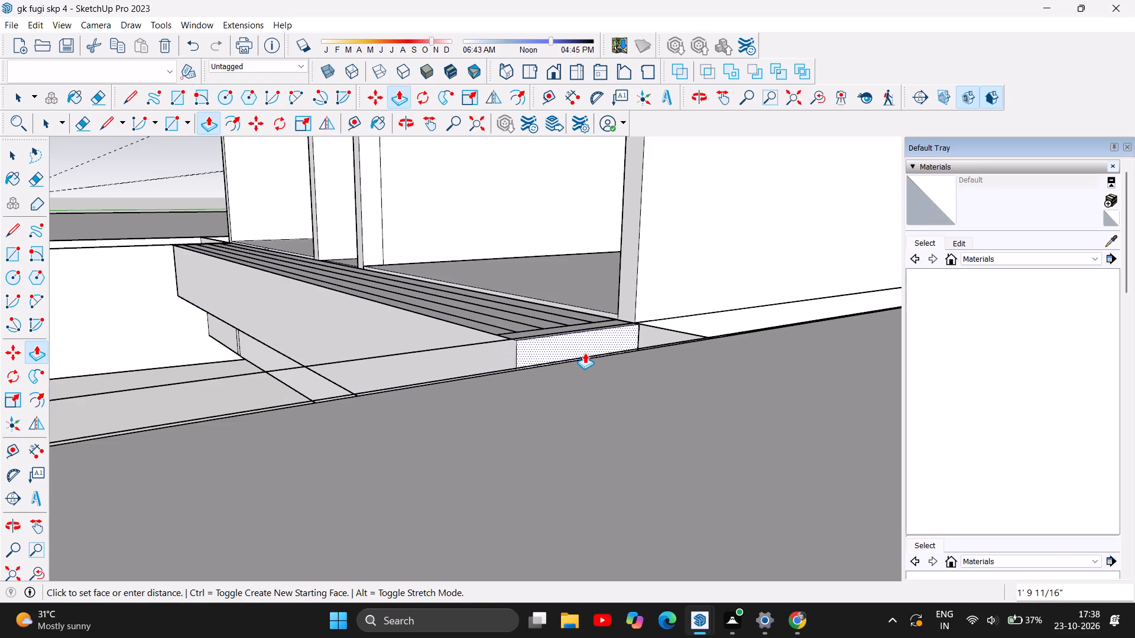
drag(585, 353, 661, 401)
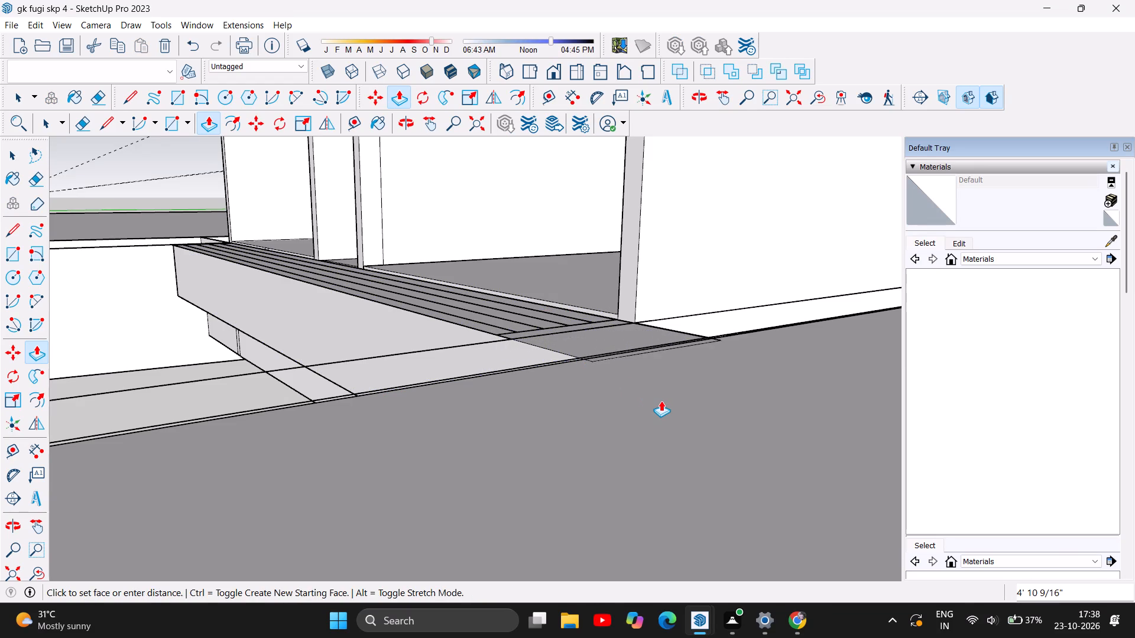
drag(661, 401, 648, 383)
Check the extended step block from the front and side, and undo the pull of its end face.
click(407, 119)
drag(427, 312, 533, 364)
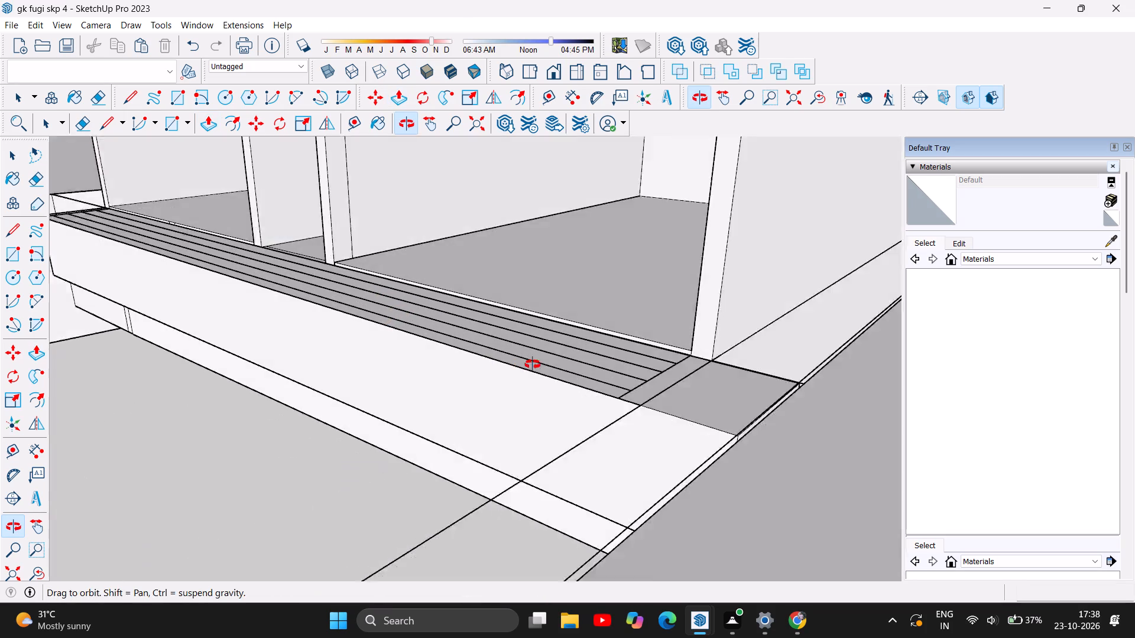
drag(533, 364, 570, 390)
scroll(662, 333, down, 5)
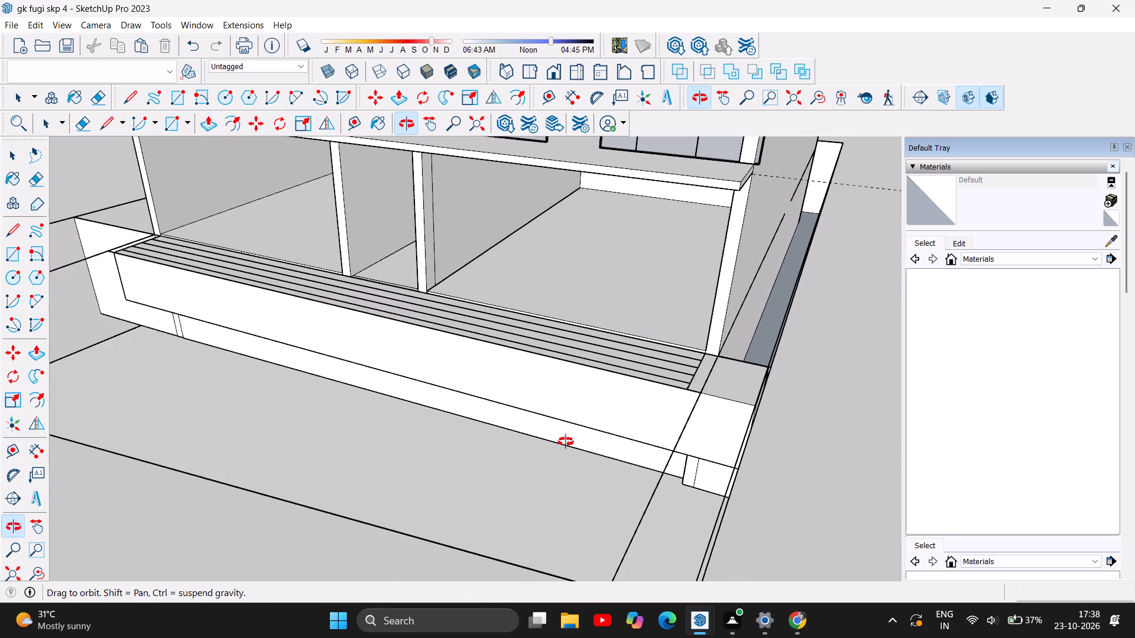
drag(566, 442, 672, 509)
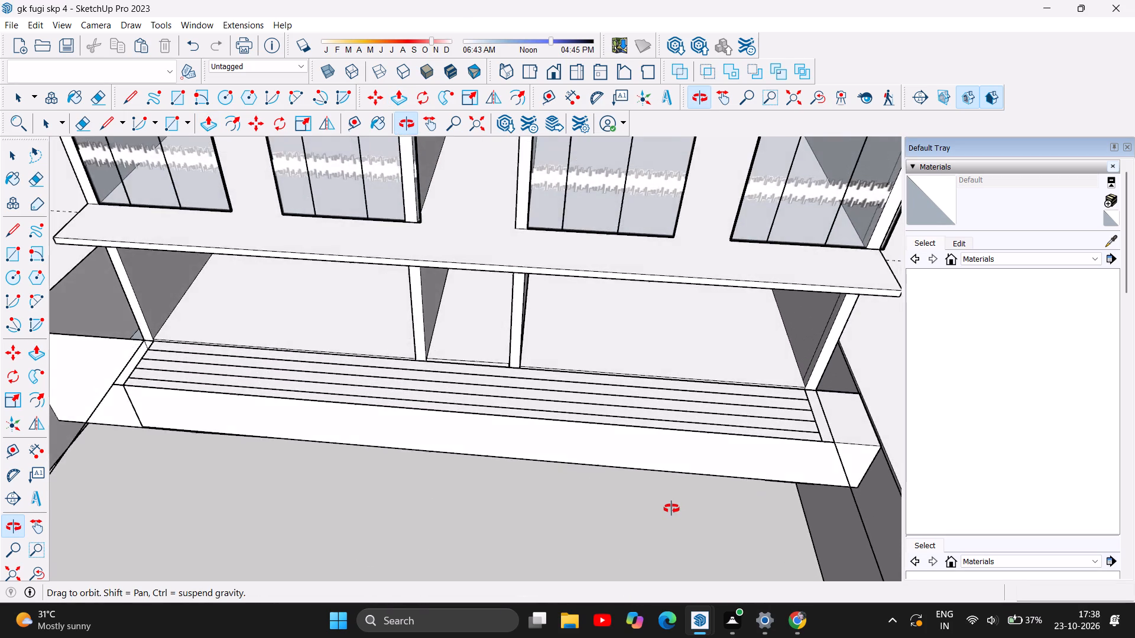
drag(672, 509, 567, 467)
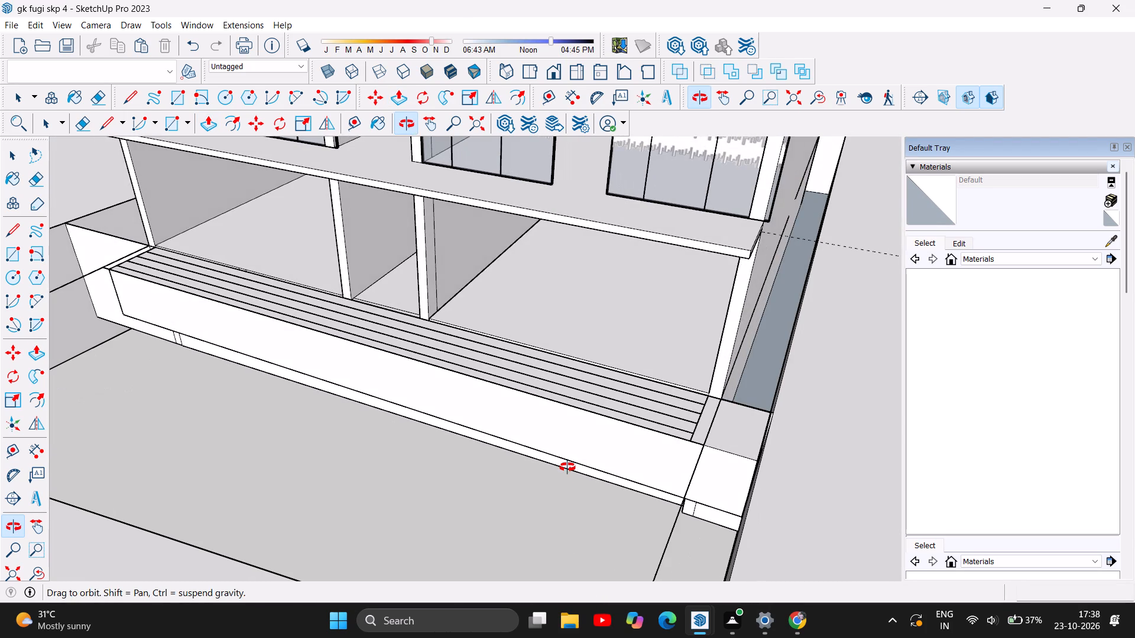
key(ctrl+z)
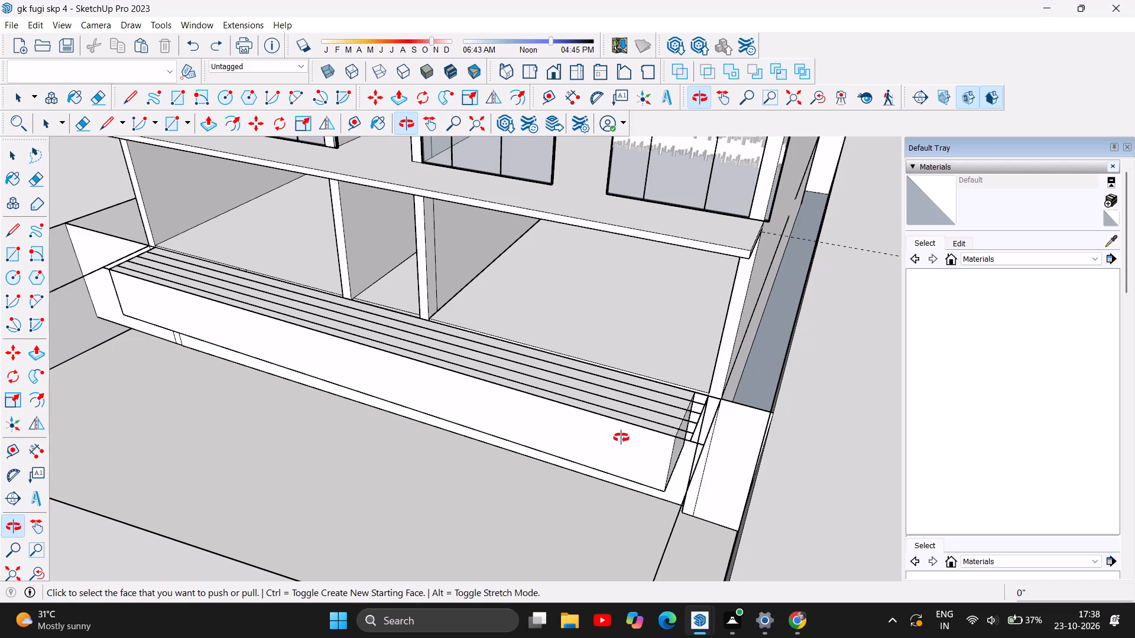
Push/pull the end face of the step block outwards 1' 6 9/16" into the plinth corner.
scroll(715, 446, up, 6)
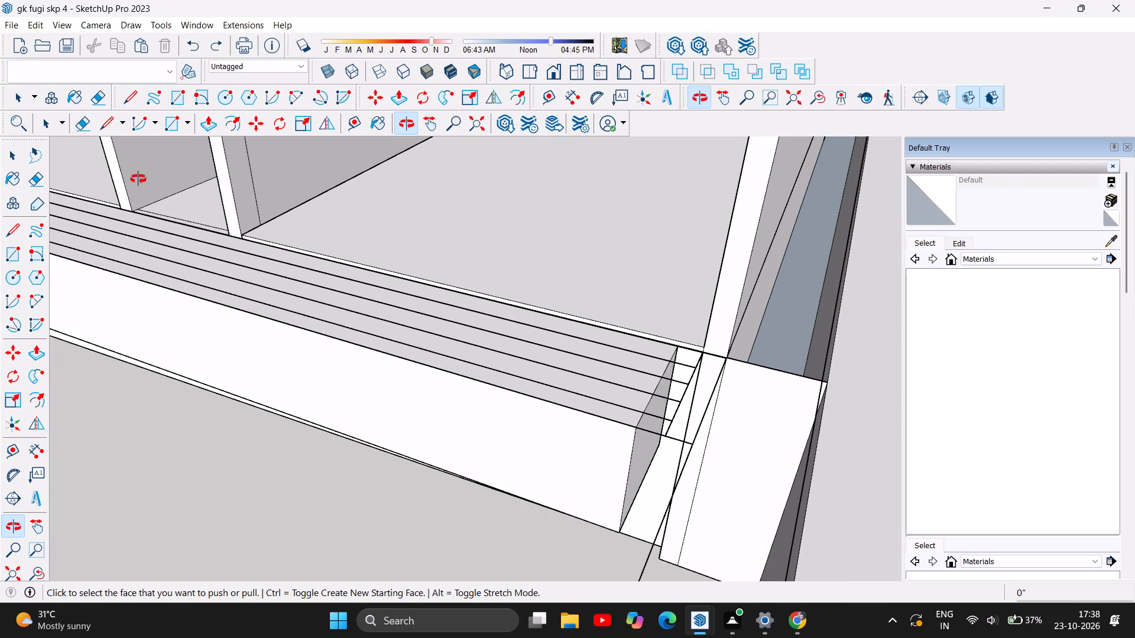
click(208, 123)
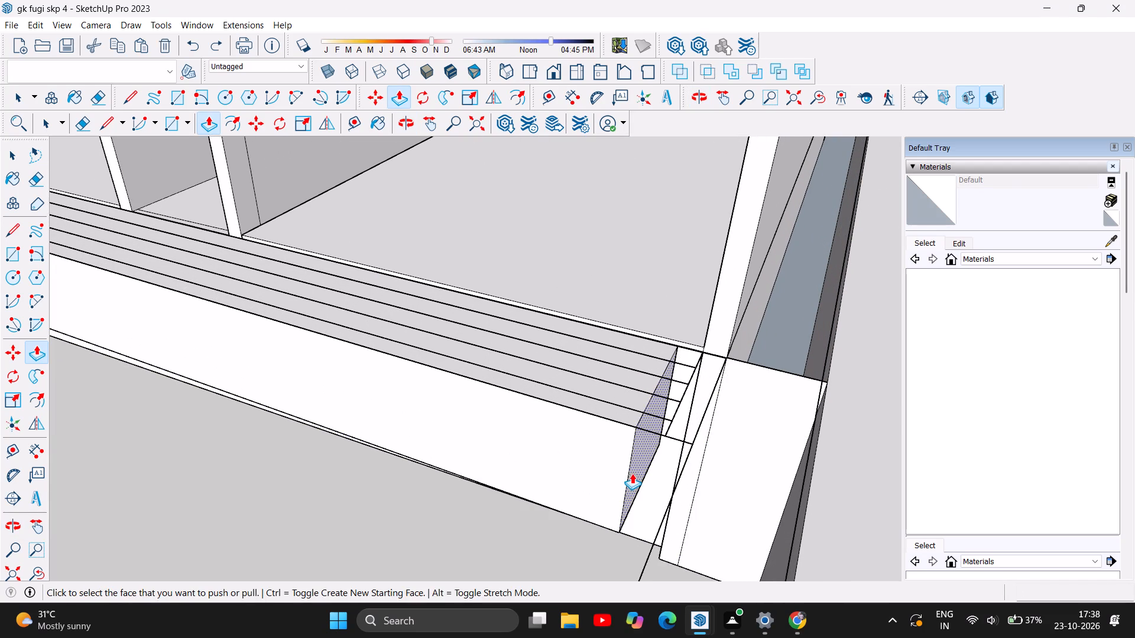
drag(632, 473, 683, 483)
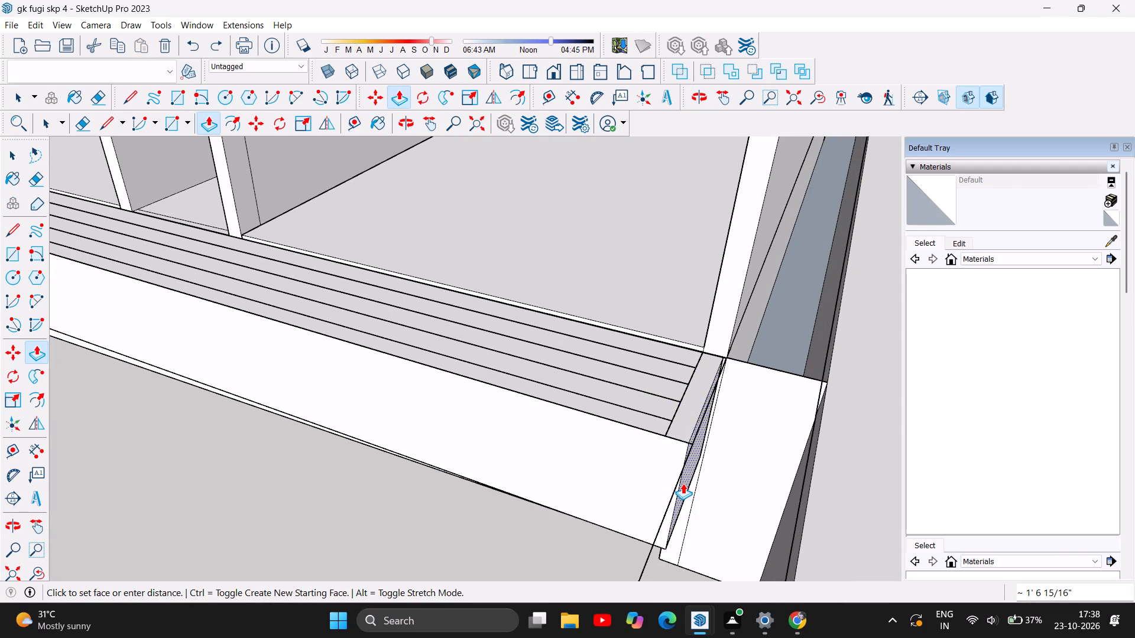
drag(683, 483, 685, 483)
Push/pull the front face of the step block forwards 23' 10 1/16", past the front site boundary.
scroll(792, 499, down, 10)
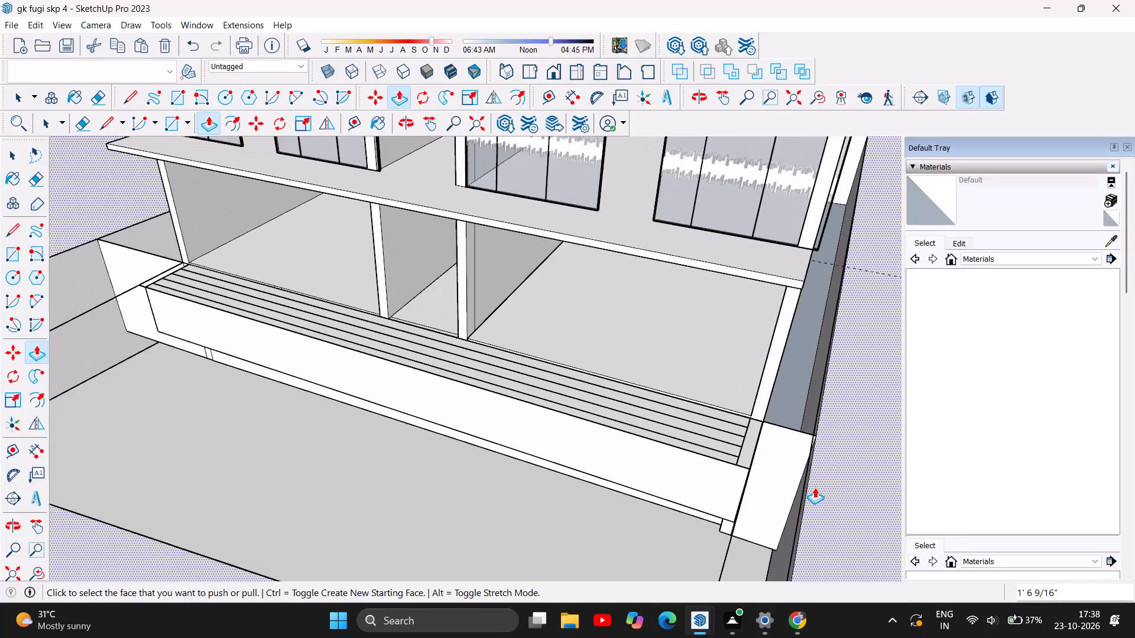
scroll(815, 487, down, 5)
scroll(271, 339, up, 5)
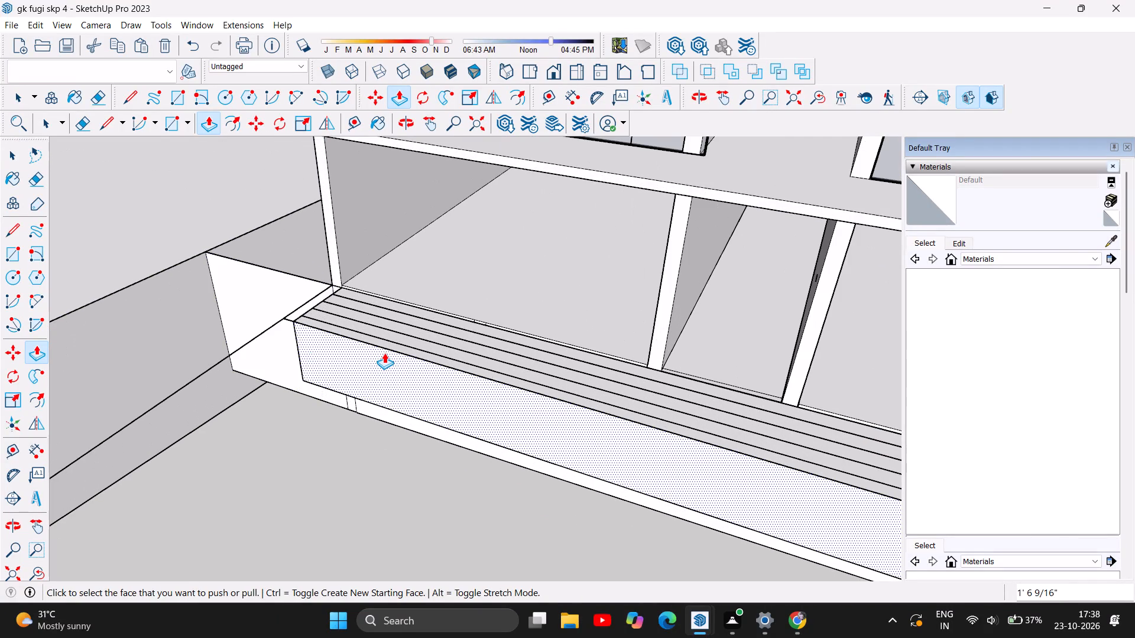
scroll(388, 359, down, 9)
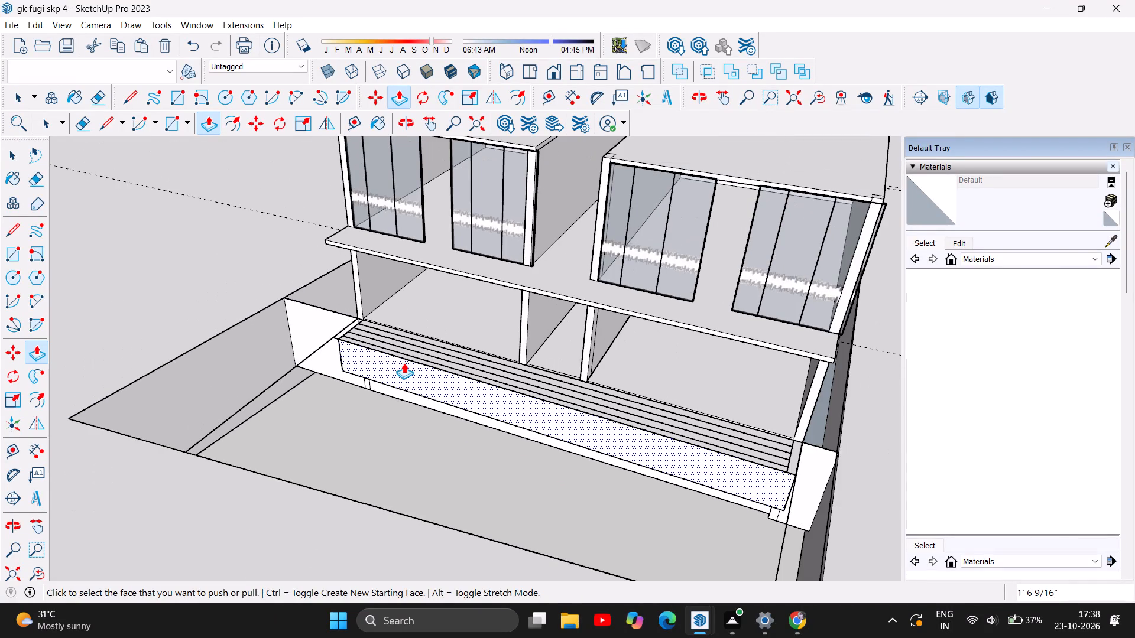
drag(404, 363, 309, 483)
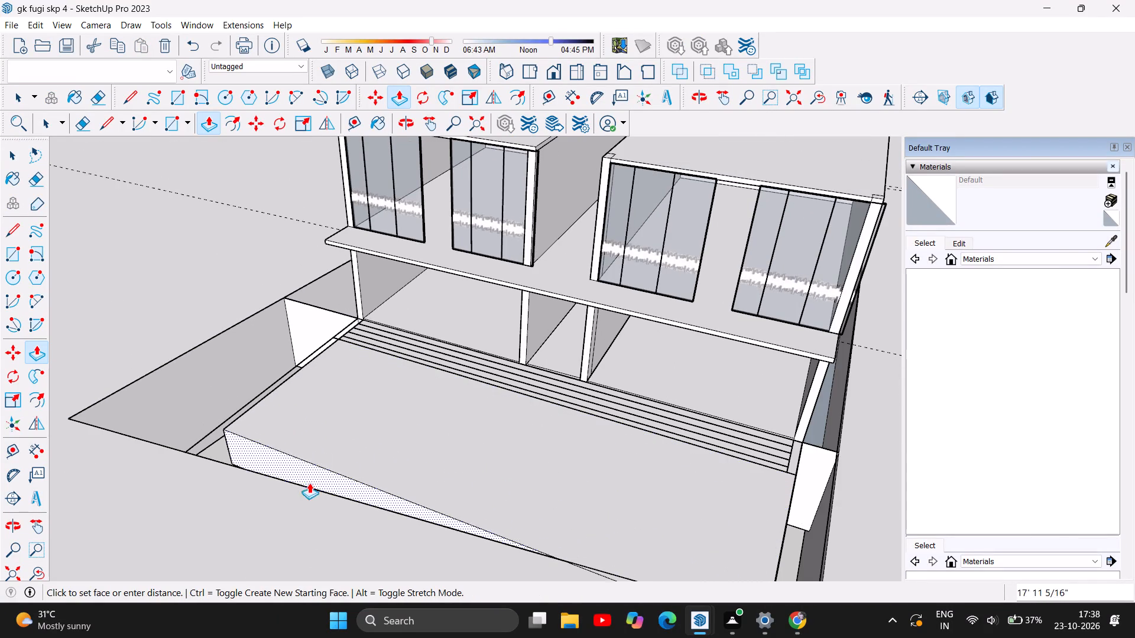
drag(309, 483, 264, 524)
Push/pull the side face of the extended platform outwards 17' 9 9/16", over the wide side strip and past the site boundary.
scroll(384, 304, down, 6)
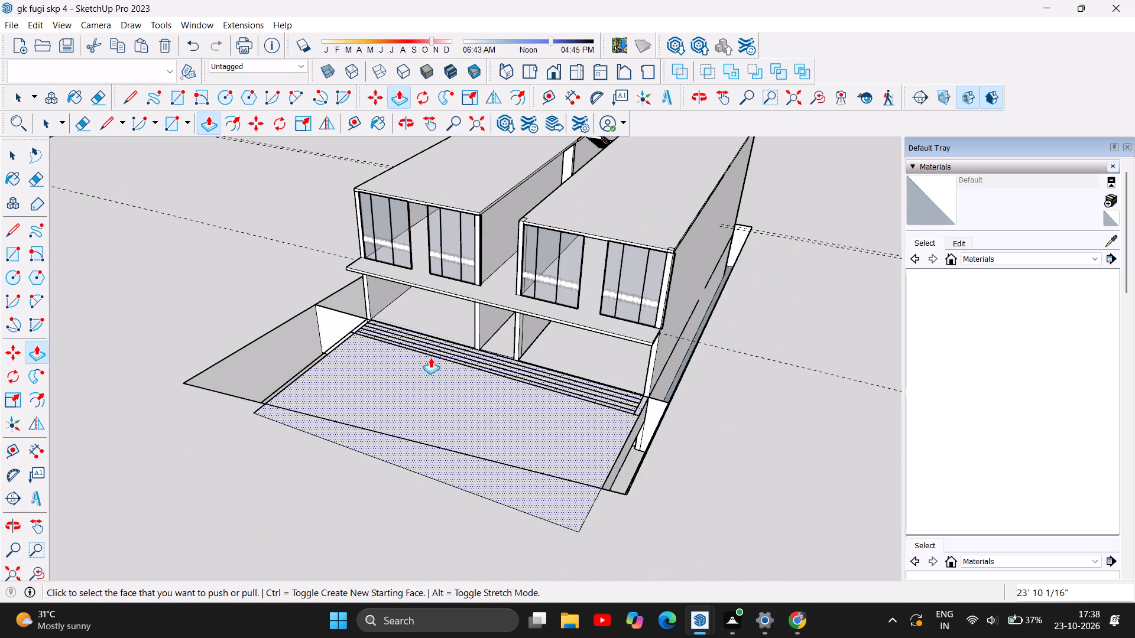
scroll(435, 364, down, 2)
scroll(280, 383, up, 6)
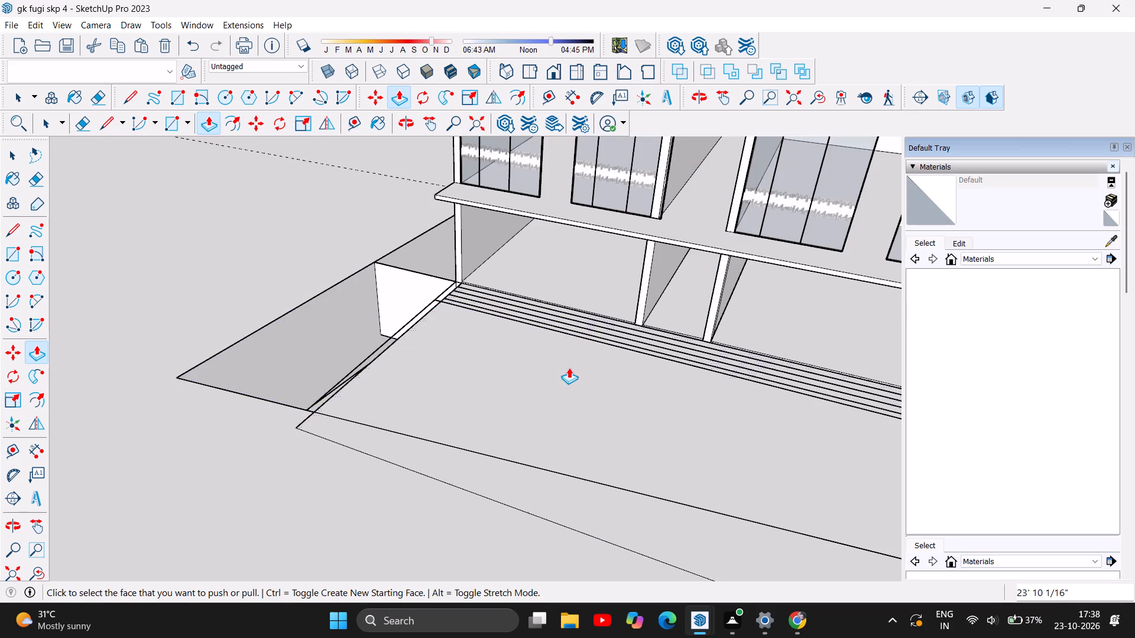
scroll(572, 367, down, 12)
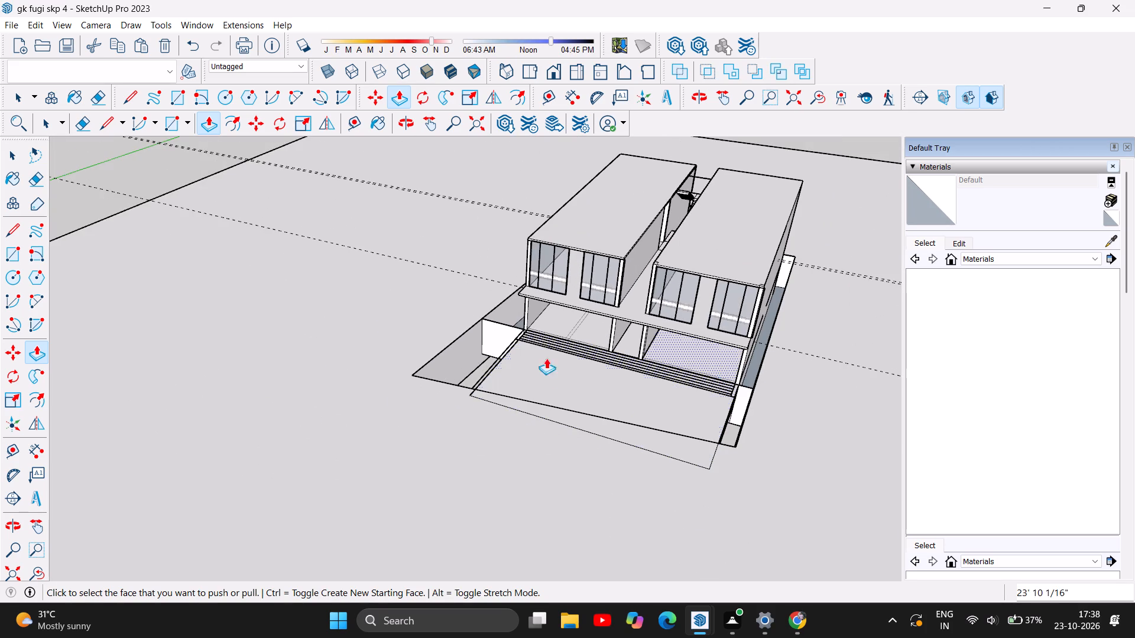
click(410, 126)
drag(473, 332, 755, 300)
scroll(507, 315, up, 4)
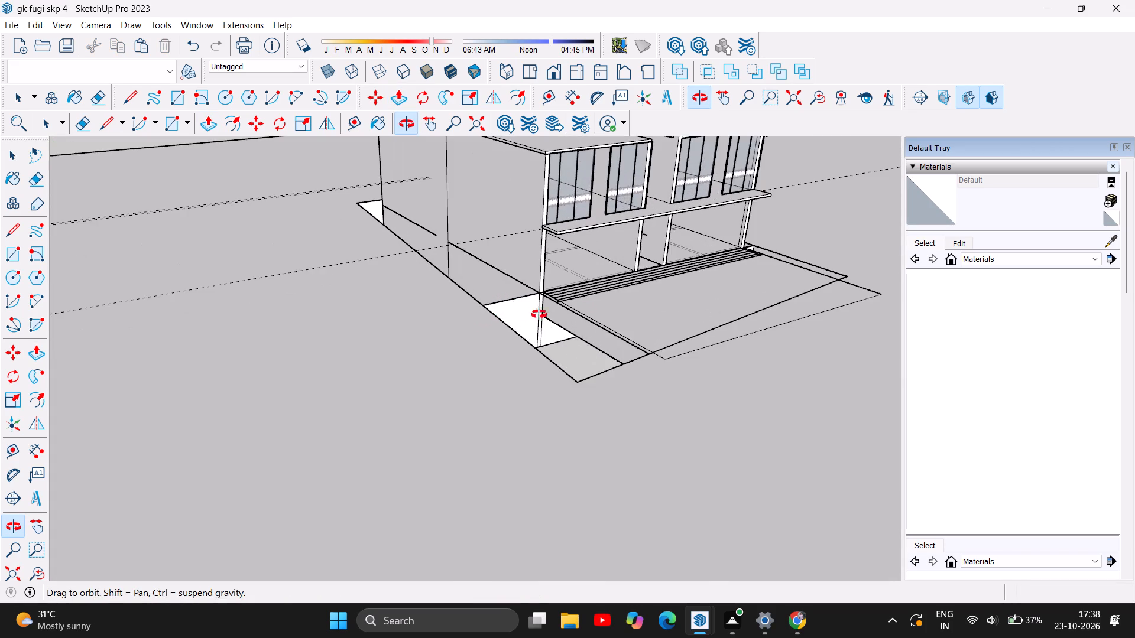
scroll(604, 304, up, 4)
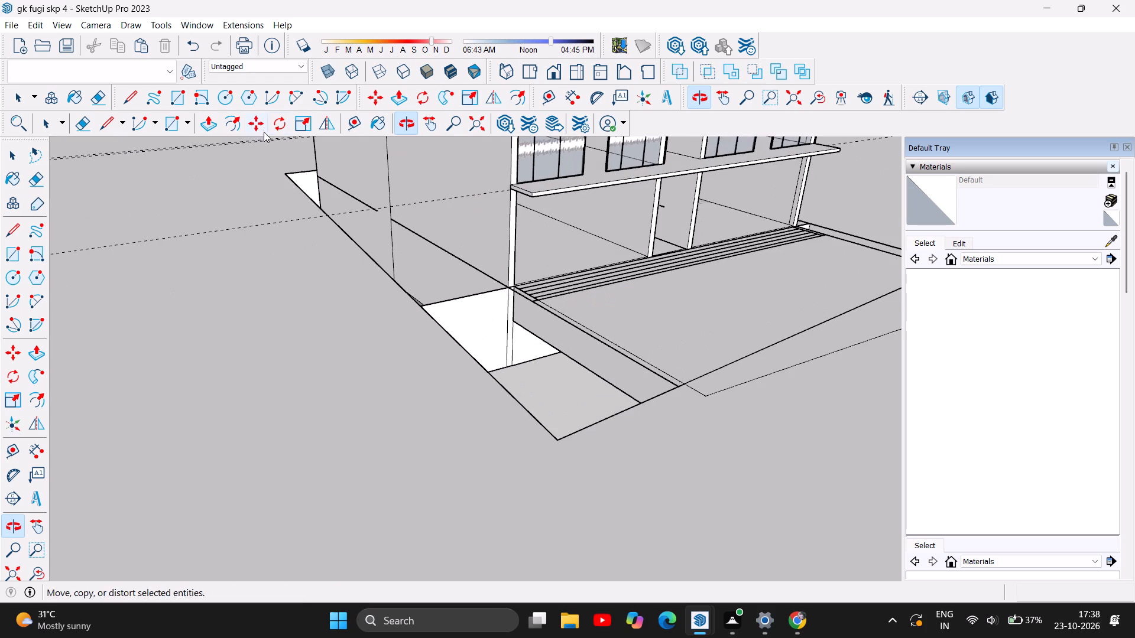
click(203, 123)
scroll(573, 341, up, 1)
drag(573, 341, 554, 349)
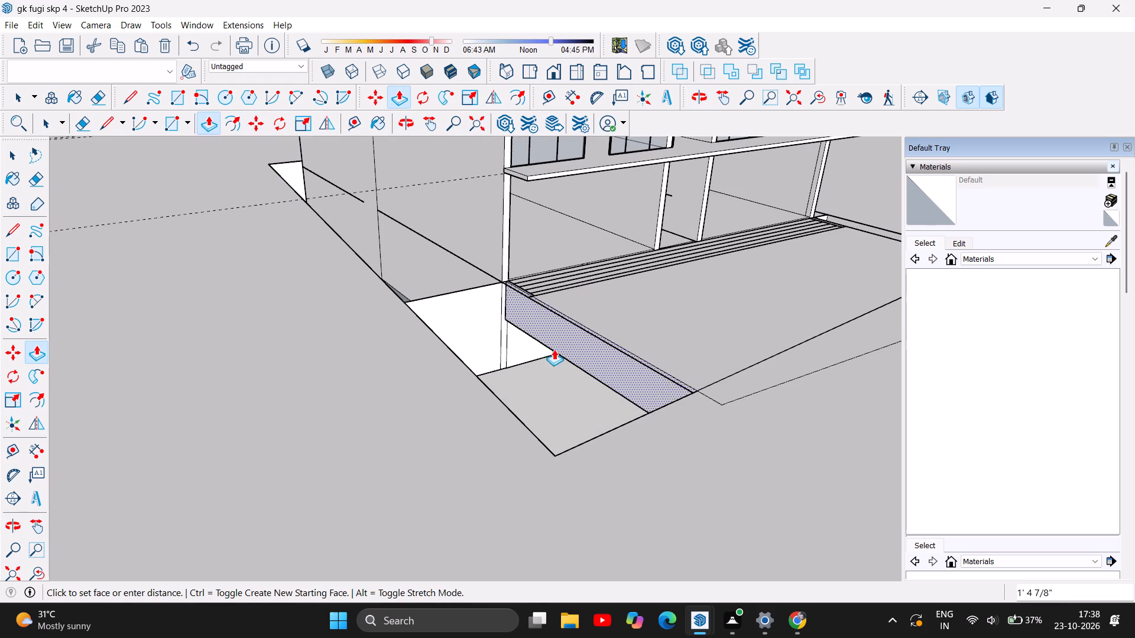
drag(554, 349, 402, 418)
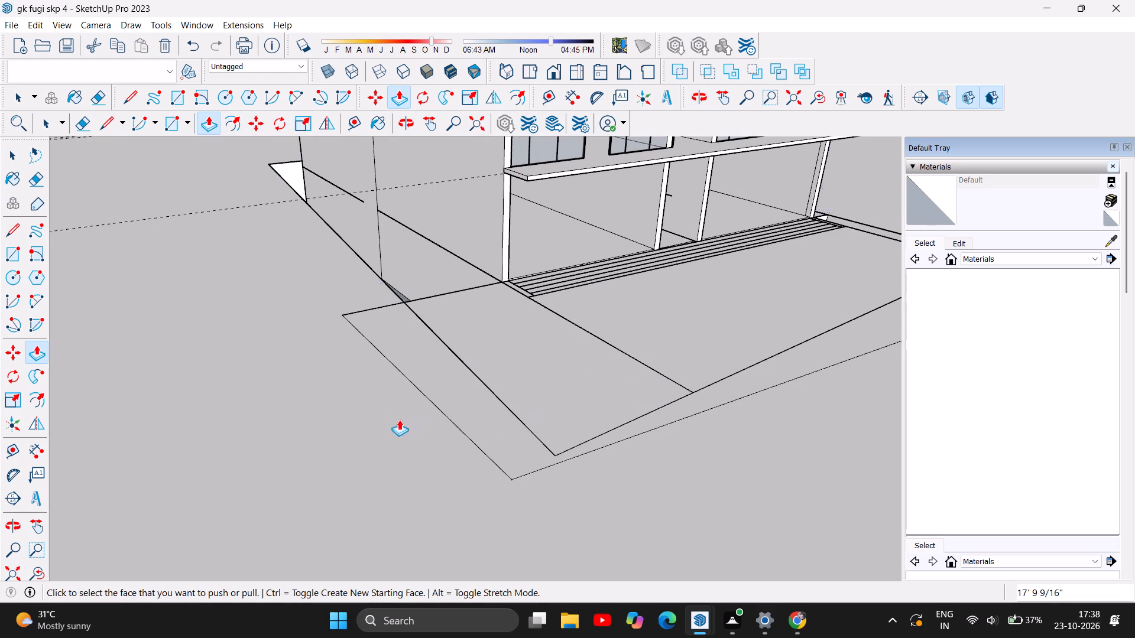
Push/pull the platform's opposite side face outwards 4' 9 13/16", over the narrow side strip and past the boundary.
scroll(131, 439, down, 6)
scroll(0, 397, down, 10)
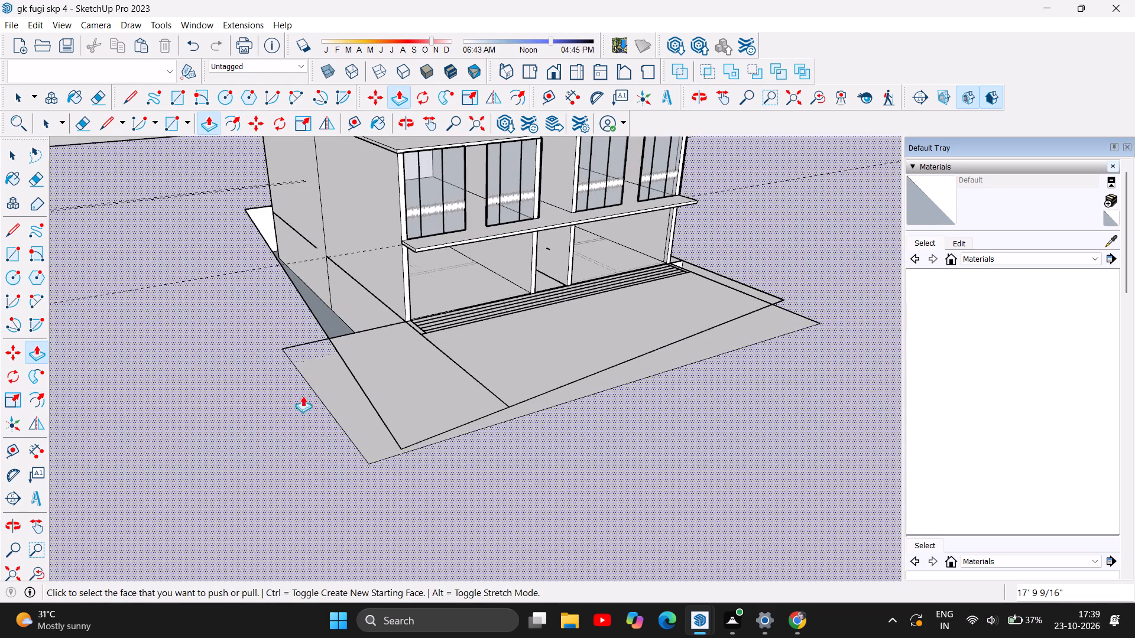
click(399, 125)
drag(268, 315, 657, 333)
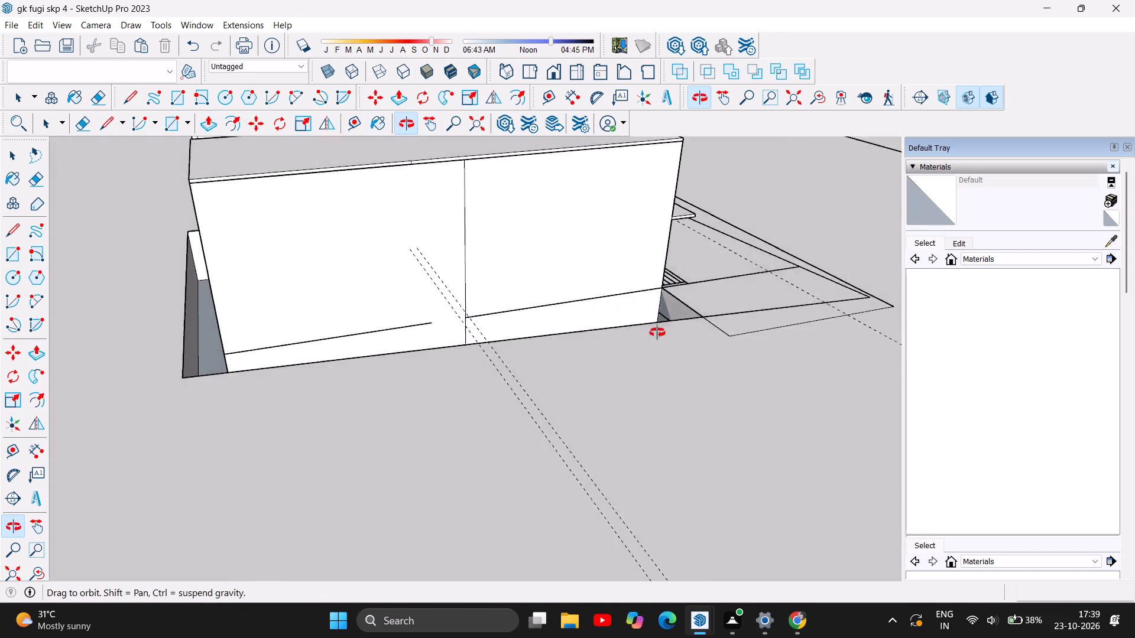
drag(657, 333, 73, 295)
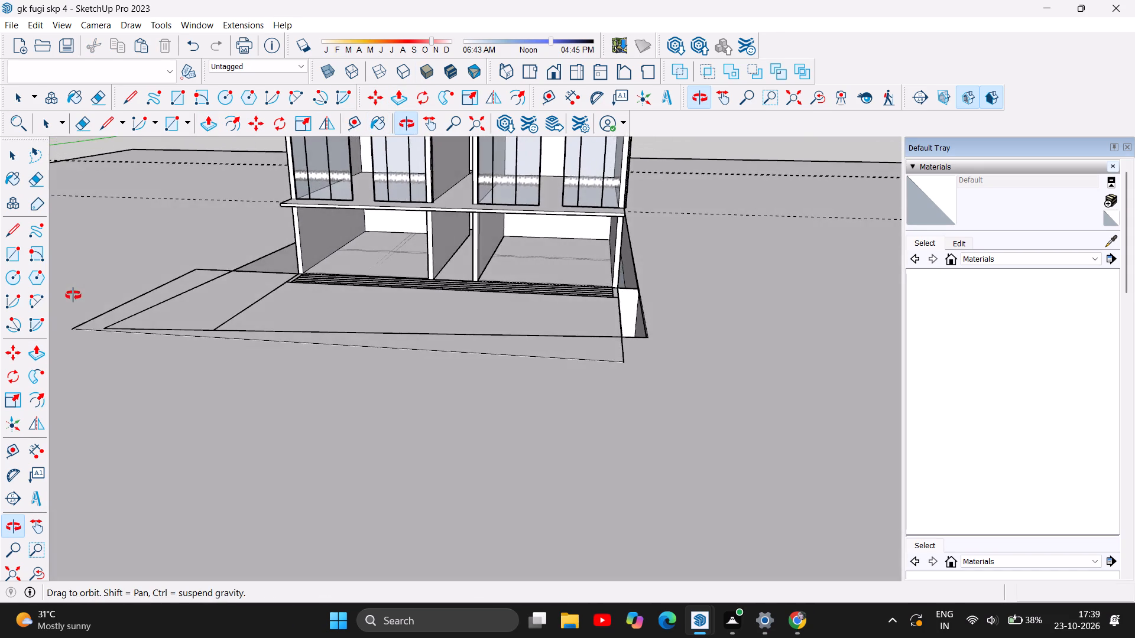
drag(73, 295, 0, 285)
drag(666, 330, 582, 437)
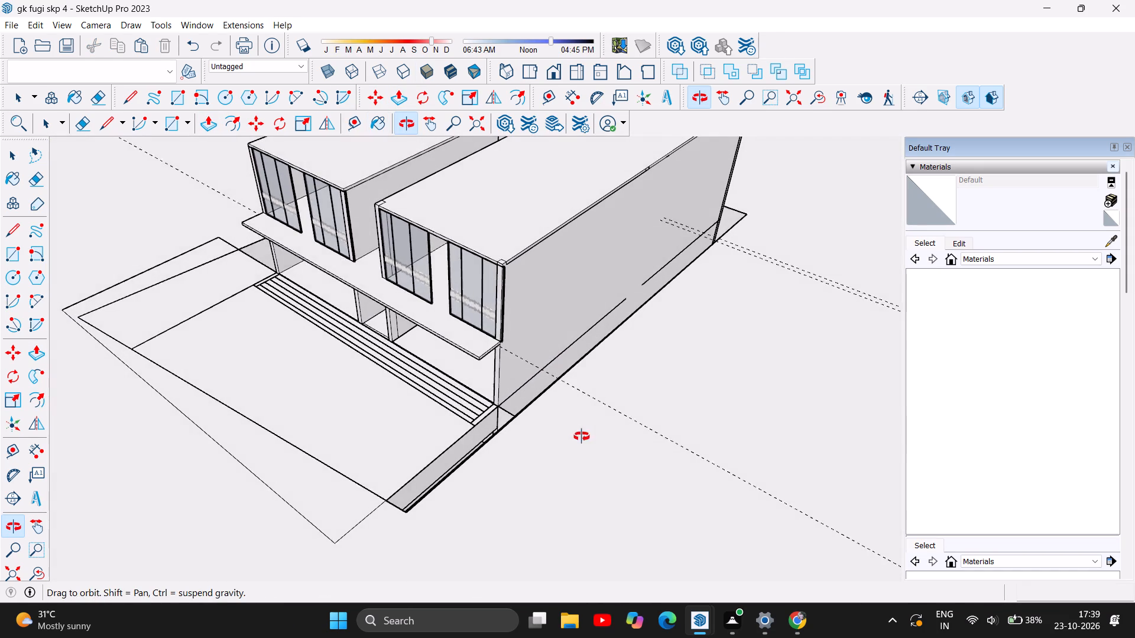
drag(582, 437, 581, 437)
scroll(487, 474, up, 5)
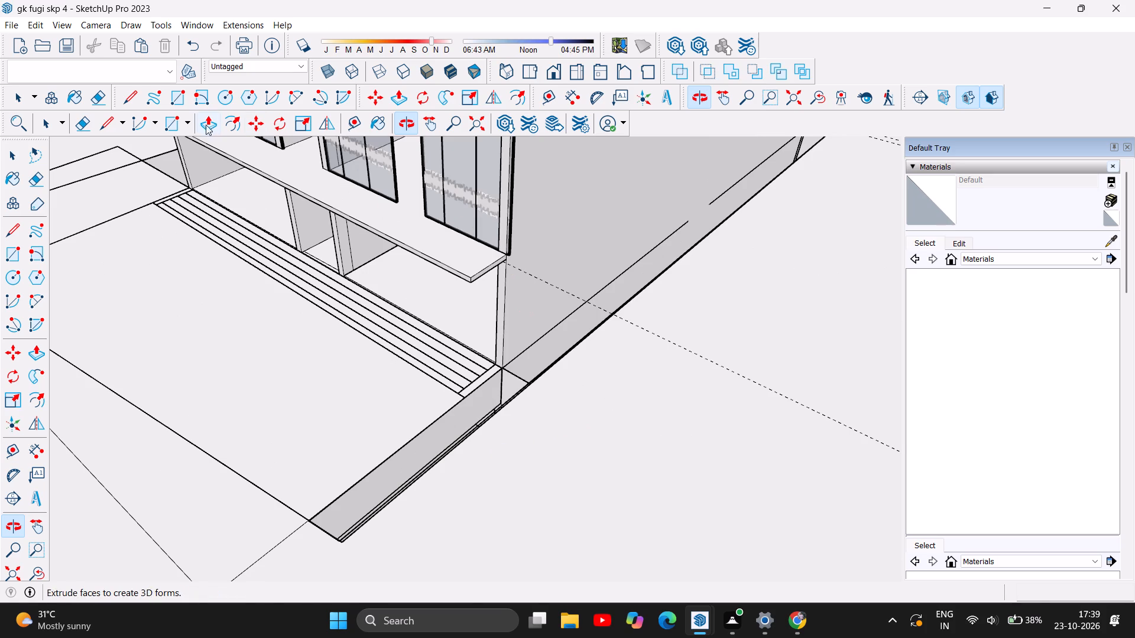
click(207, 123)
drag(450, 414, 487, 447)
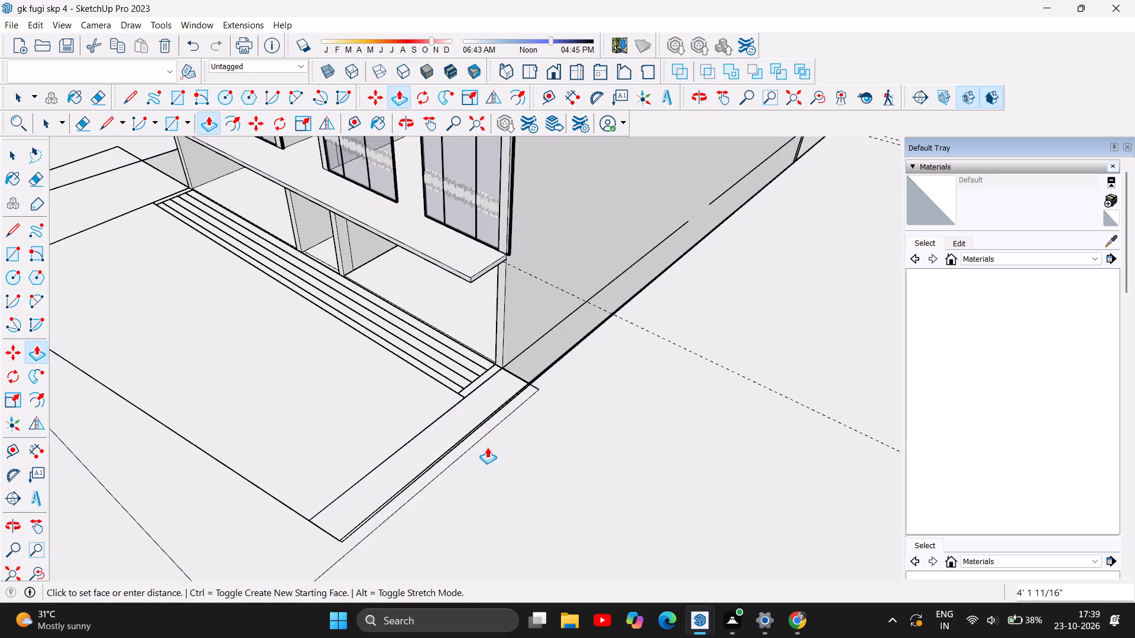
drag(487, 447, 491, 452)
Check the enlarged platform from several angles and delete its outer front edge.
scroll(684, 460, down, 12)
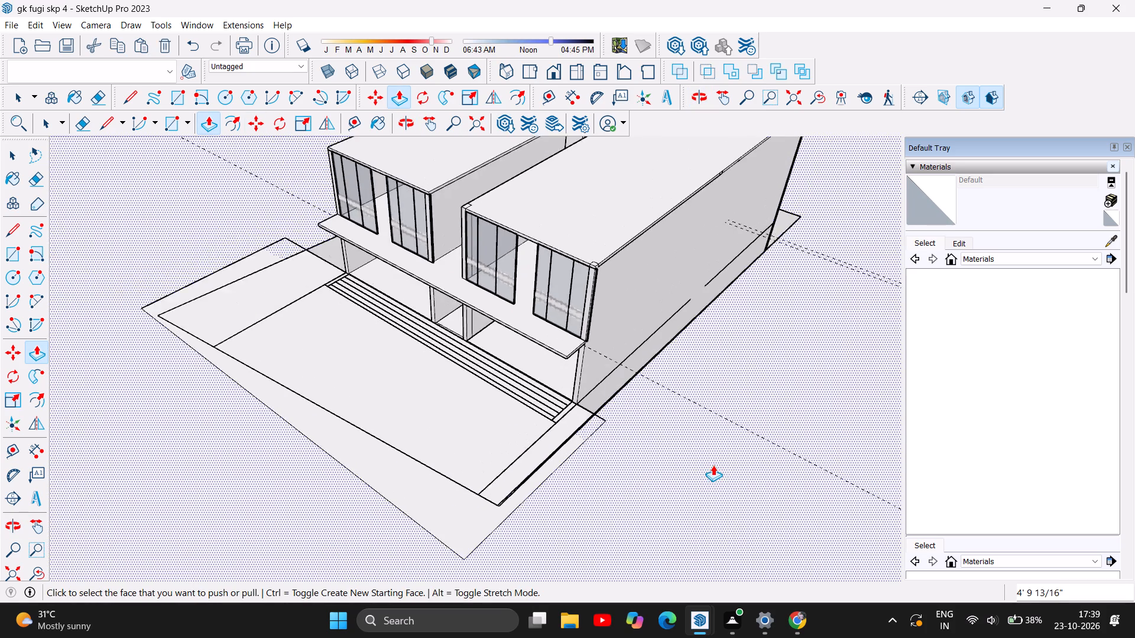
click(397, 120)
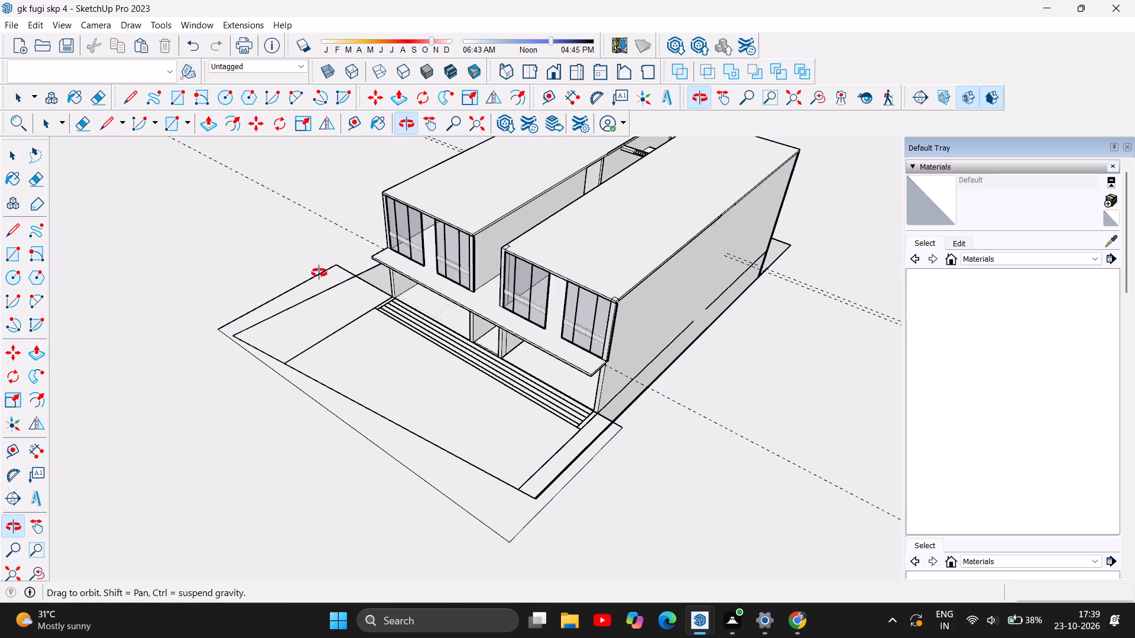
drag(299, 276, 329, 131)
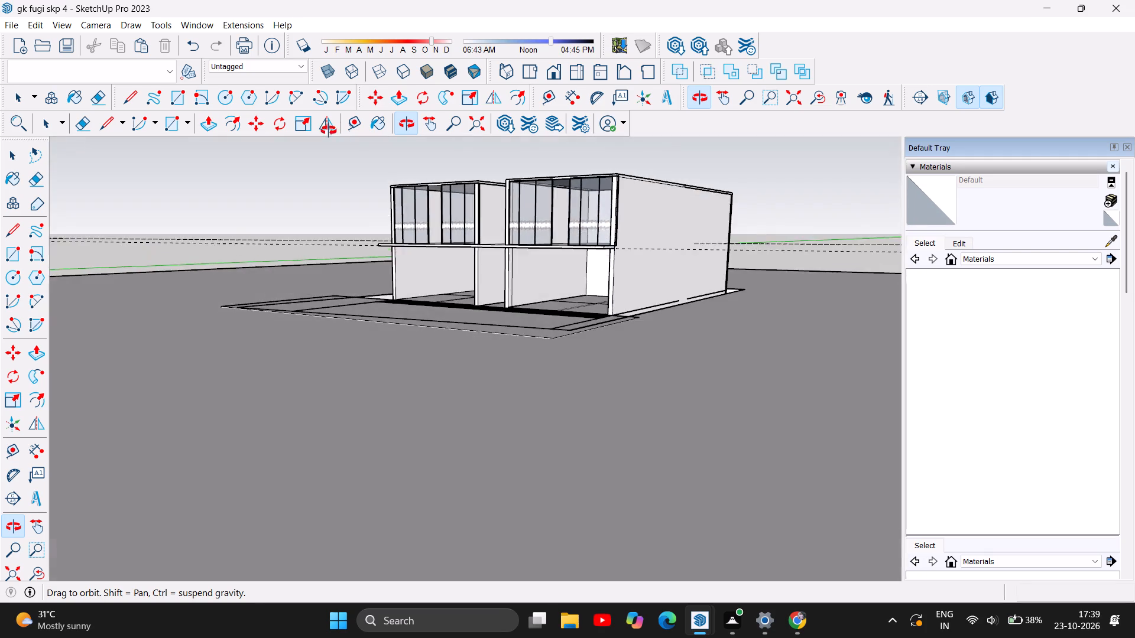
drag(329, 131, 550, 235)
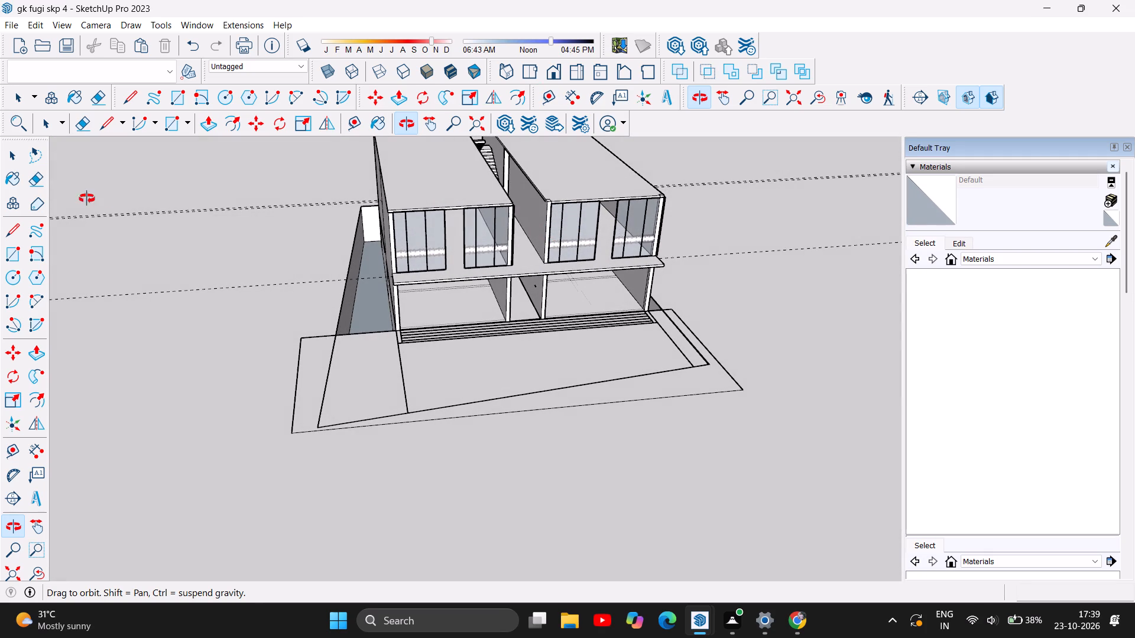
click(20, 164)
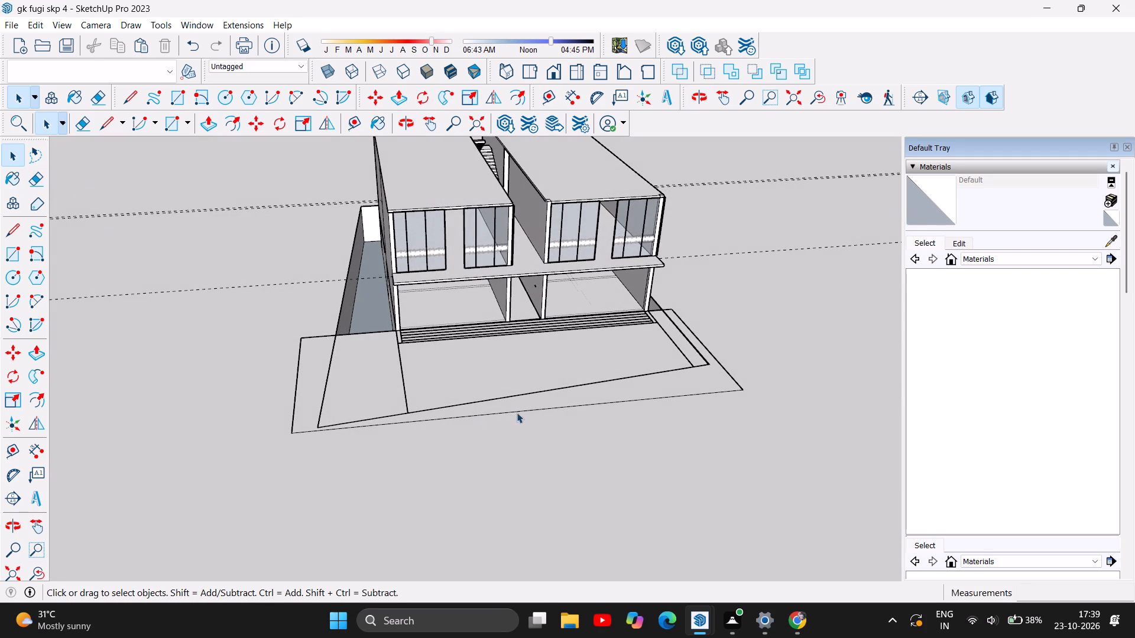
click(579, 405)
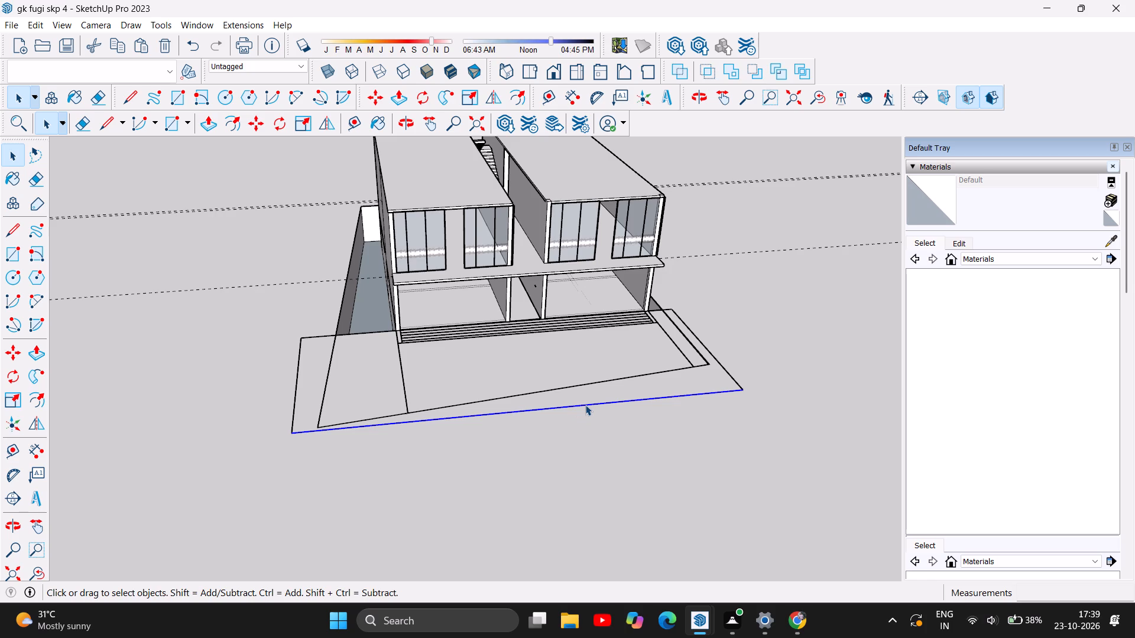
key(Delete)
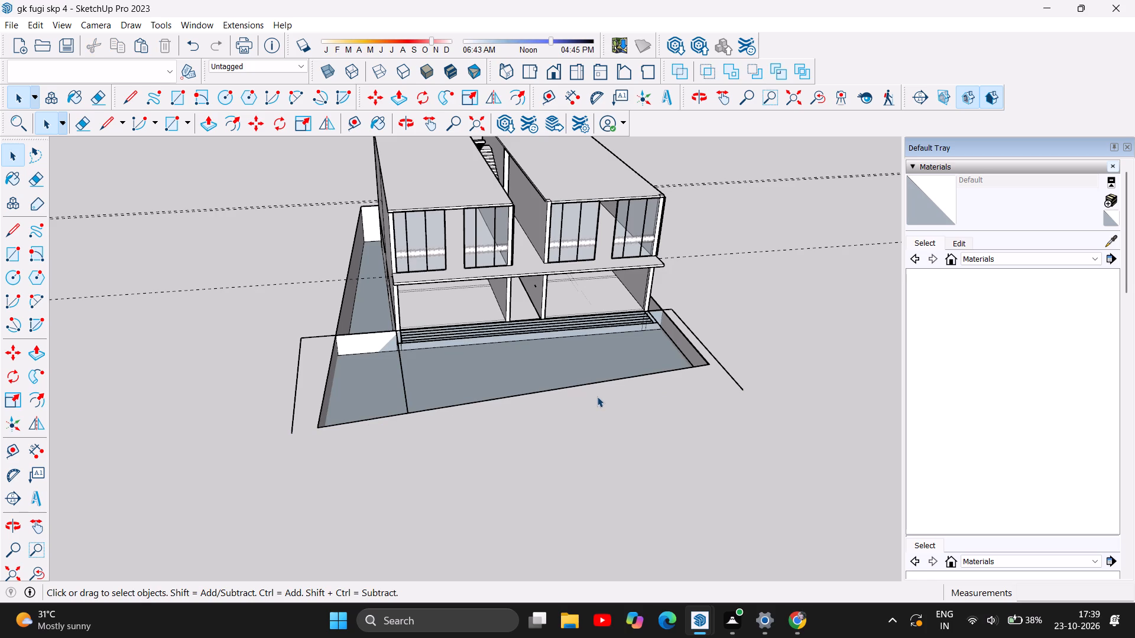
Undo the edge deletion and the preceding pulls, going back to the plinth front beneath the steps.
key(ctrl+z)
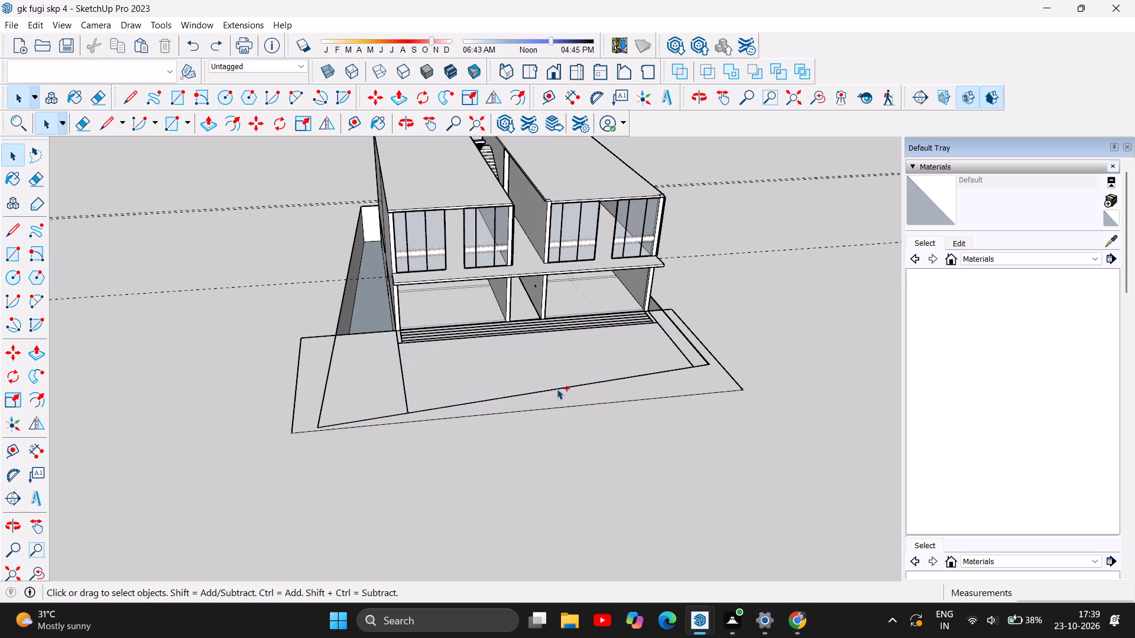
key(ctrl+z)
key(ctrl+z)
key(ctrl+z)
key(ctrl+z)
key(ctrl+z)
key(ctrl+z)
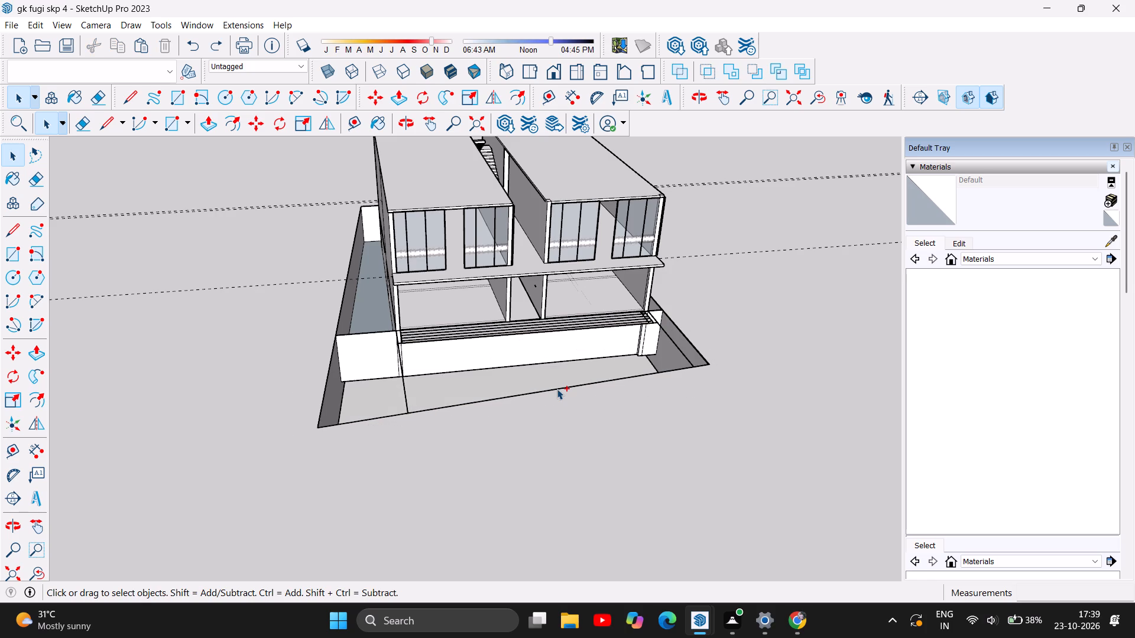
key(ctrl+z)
Delete the long vertical front face beneath the steps, between the plinth ends.
click(514, 353)
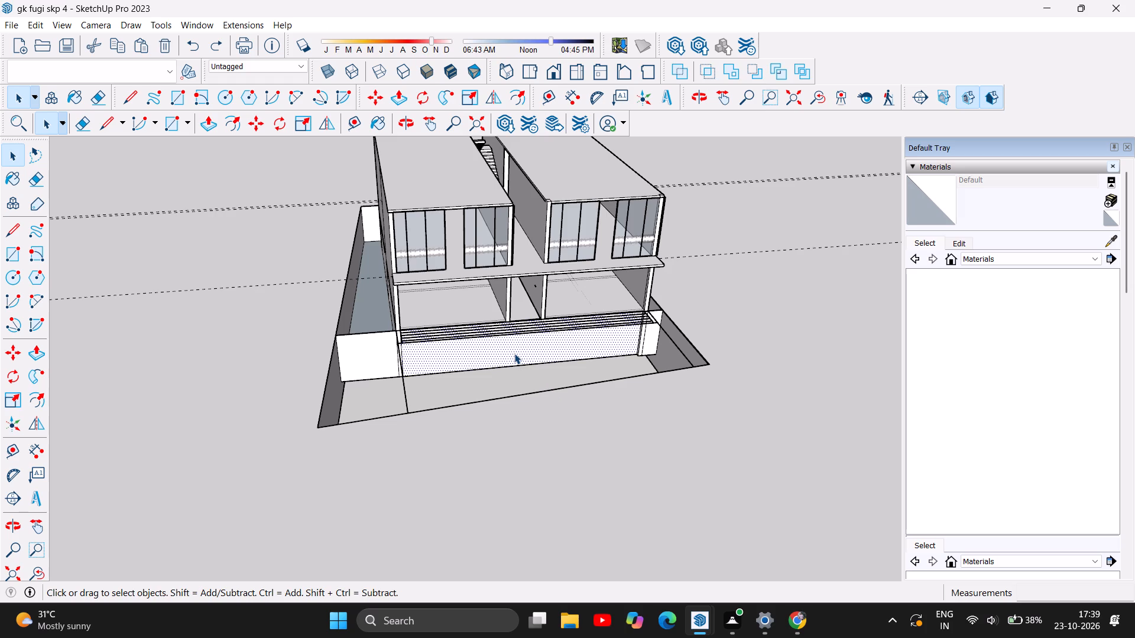
key(Delete)
Push/pull the floor face inside the opened space beneath the steps by 1 7/16" and check it from a low angle.
scroll(528, 343, up, 6)
scroll(481, 385, up, 5)
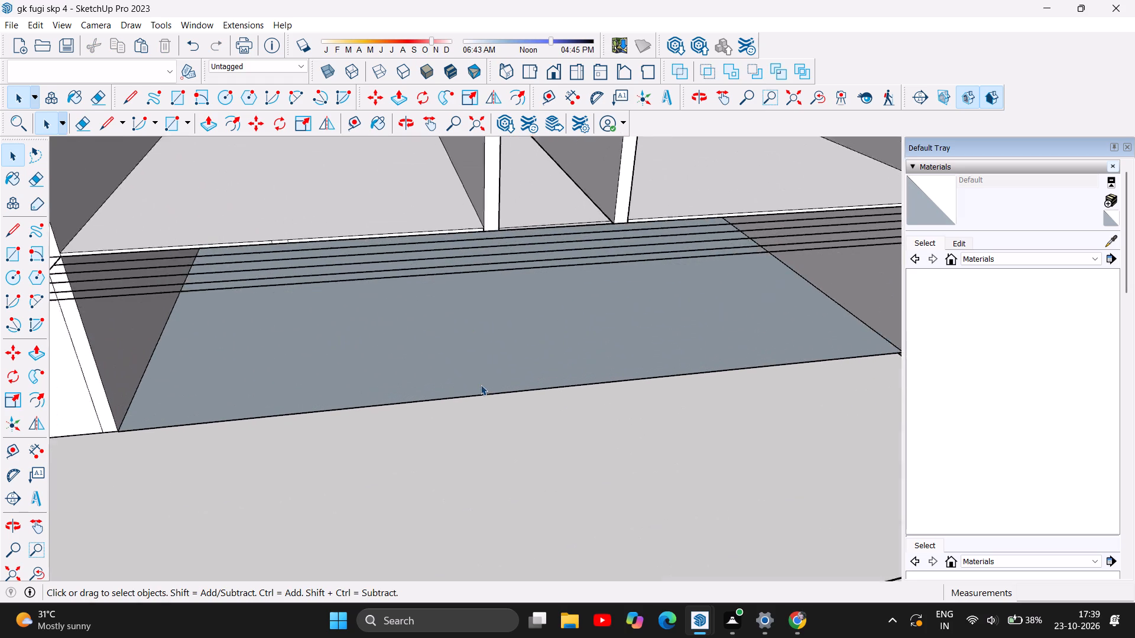
scroll(481, 385, up, 1)
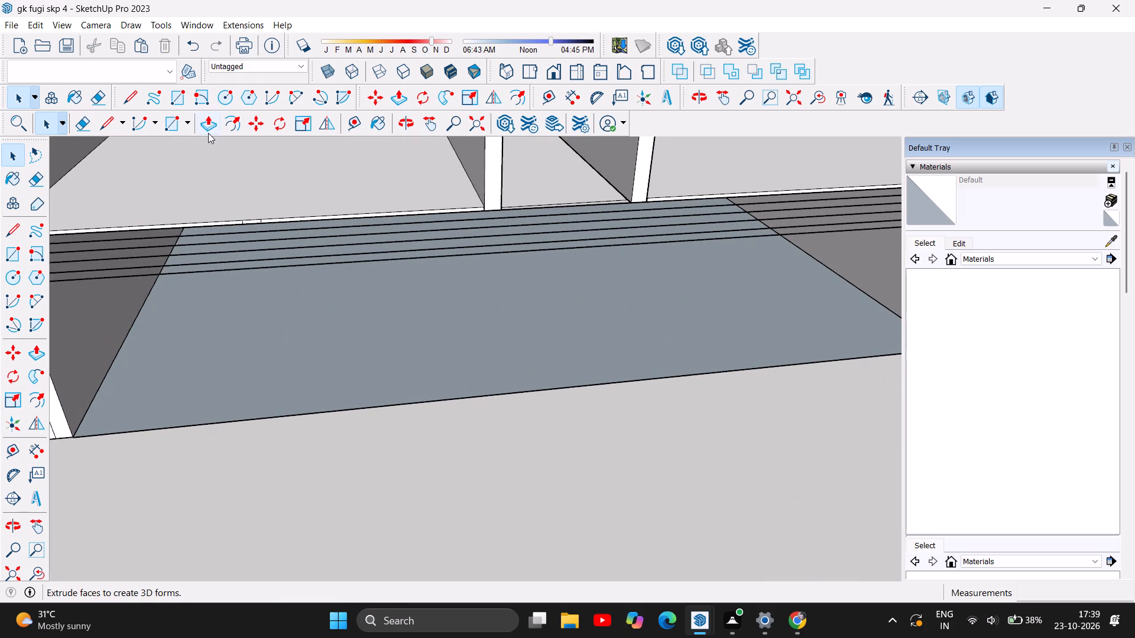
click(208, 124)
click(470, 341)
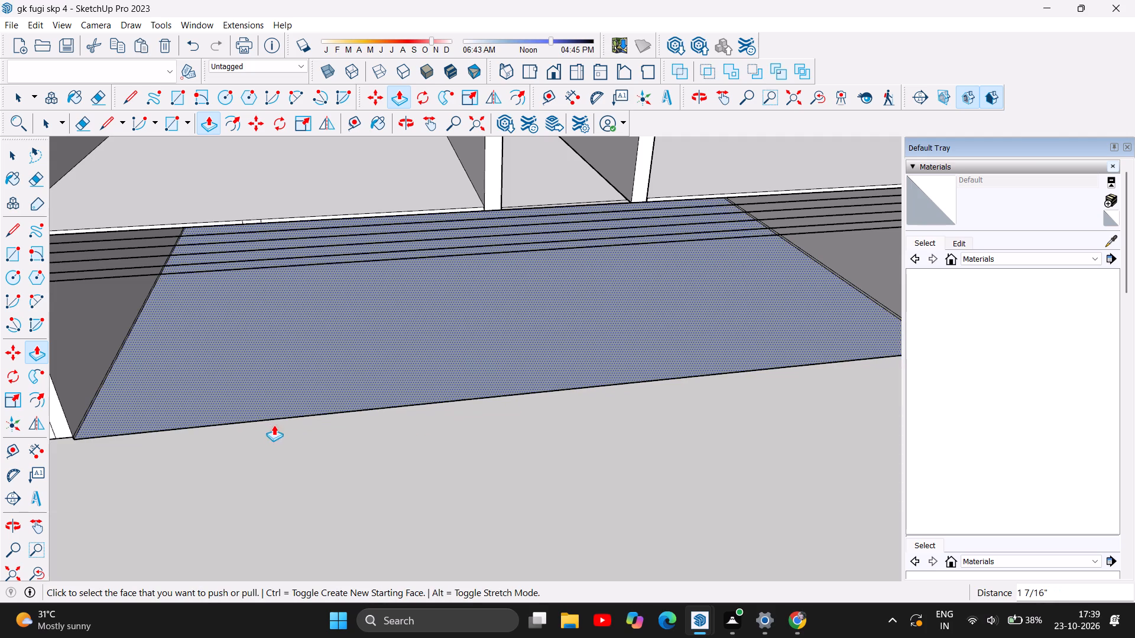
scroll(260, 423, down, 5)
scroll(582, 436, up, 6)
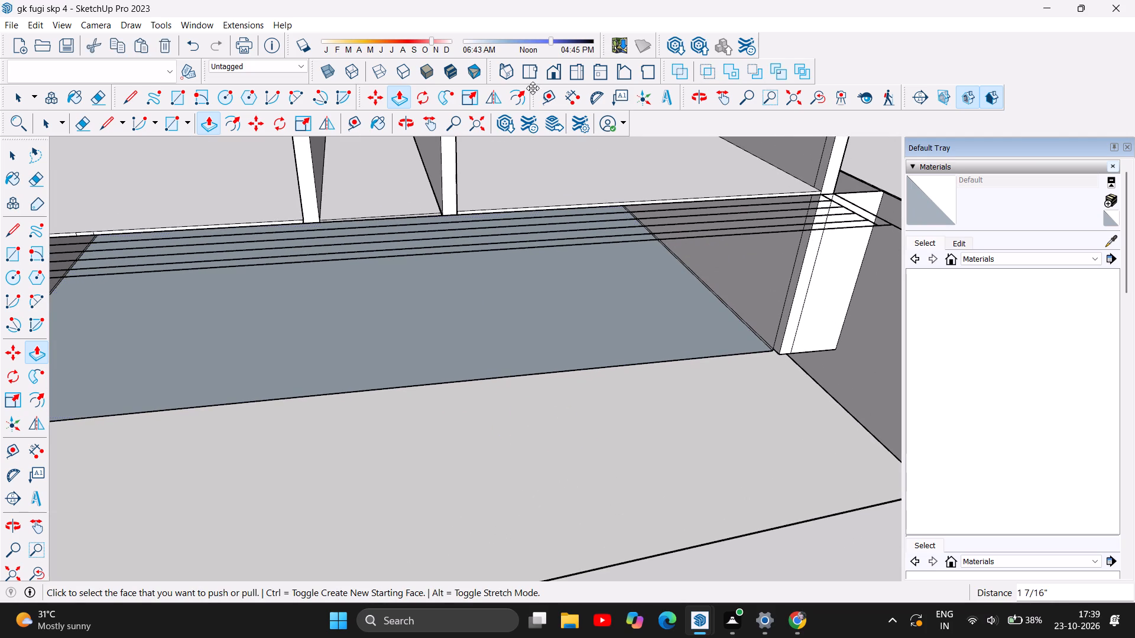
click(413, 131)
drag(584, 376, 552, 314)
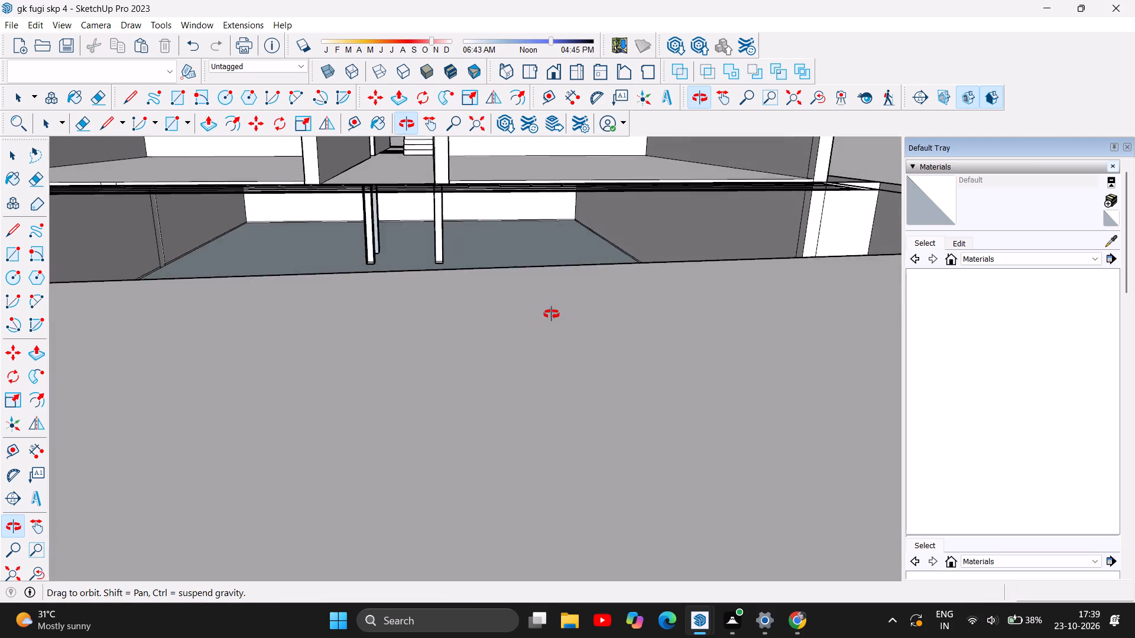
Examine the opened space beneath the front steps and the plinth ends from higher angles and different distances.
drag(552, 314, 526, 331)
scroll(301, 328, down, 3)
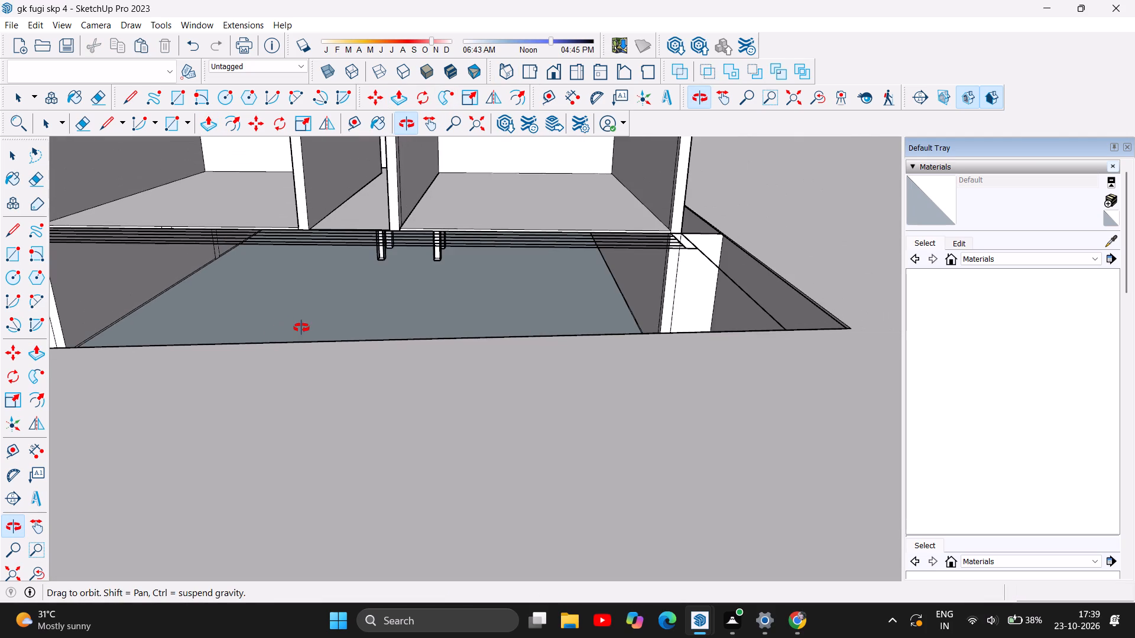
drag(229, 337, 320, 389)
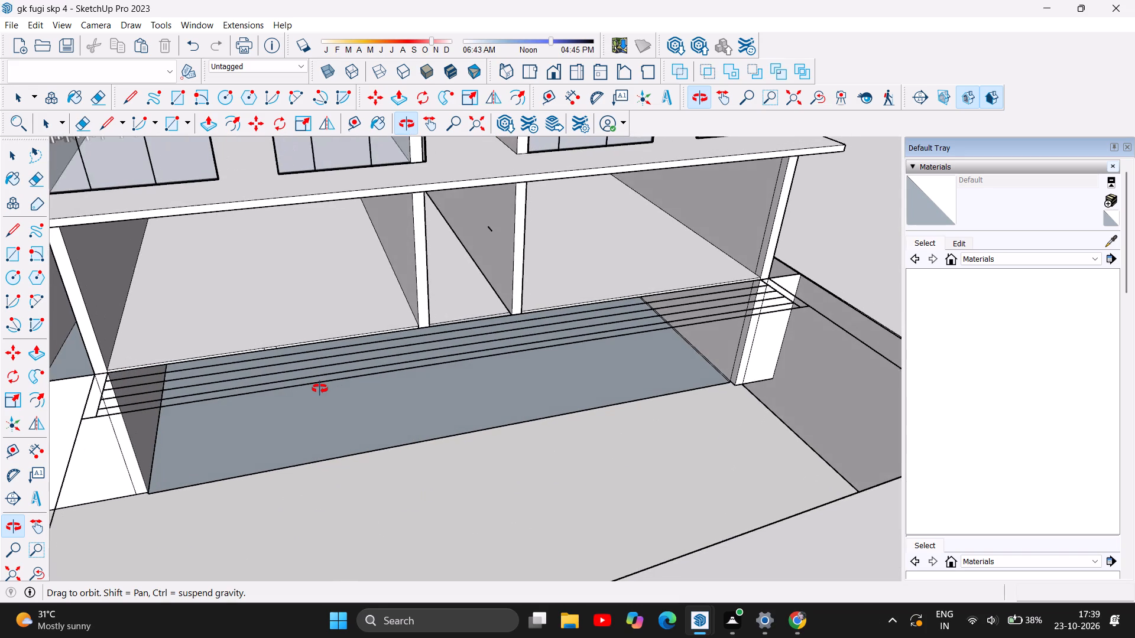
drag(320, 389, 313, 378)
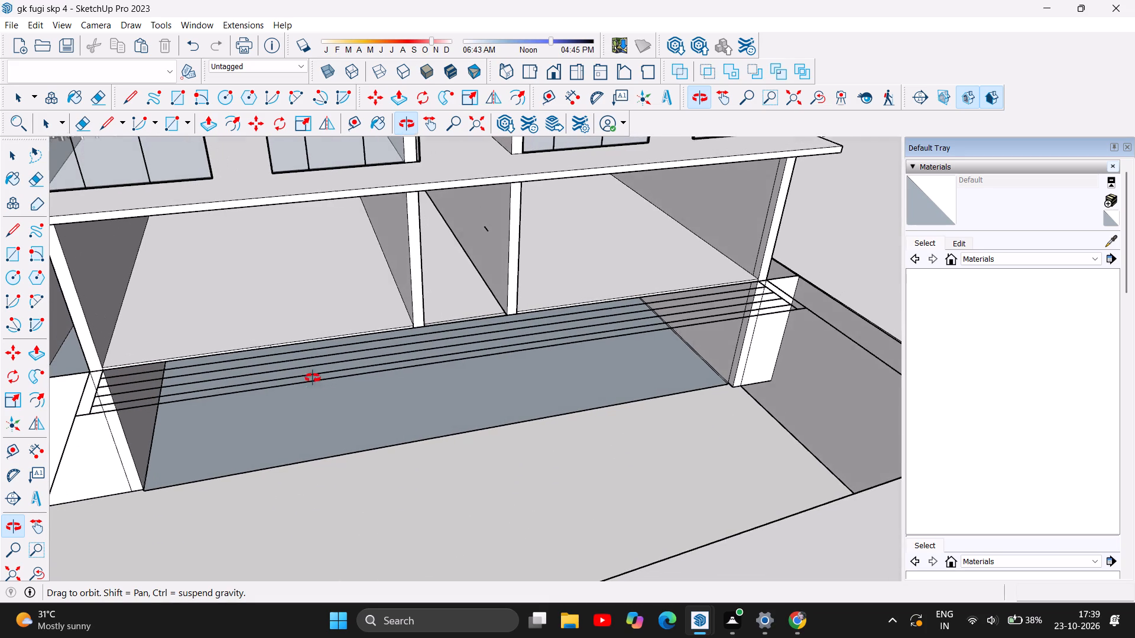
drag(313, 378, 307, 364)
scroll(323, 355, down, 5)
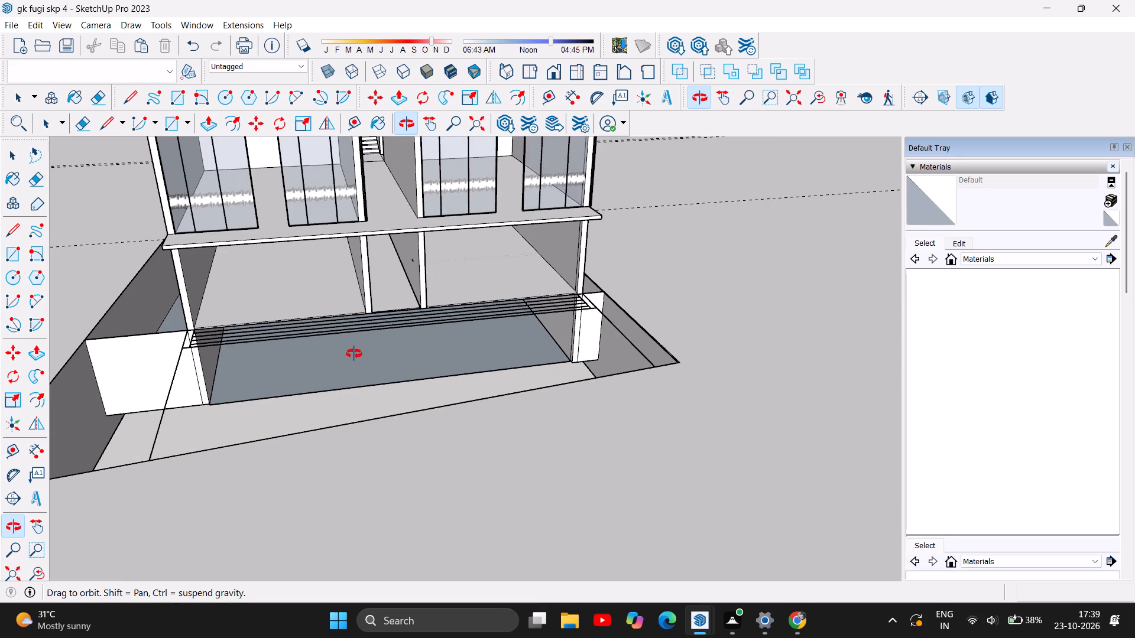
scroll(356, 352, down, 4)
scroll(362, 380, up, 9)
scroll(344, 333, down, 3)
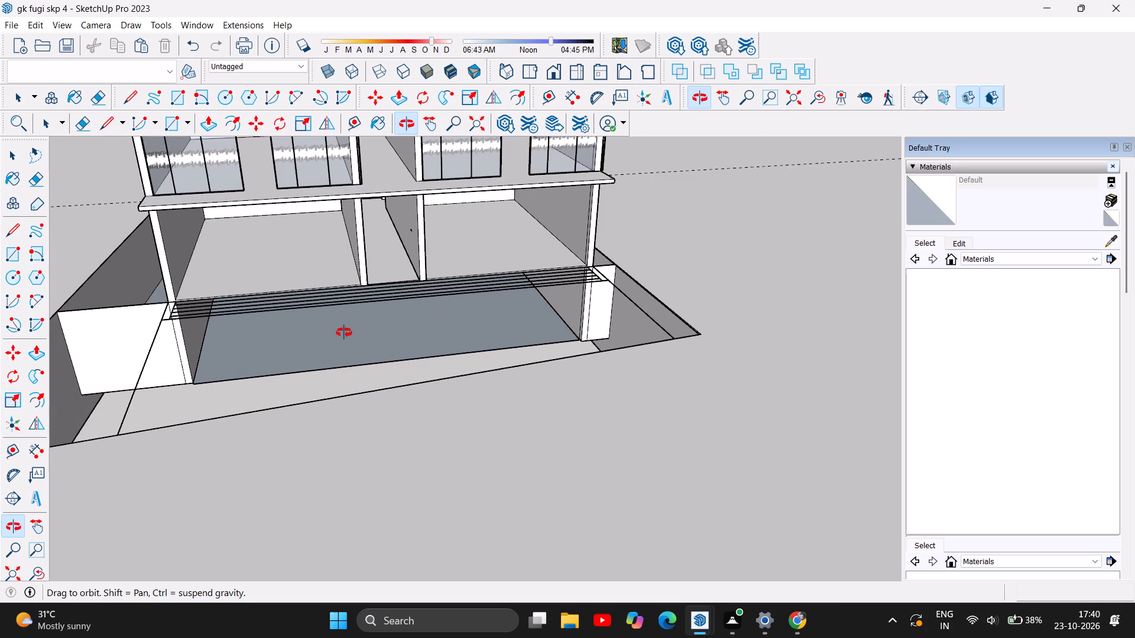
Push/pull the floor face inside the opened space beneath the steps by 10' 1 3/4".
scroll(234, 288, up, 6)
scroll(252, 339, up, 5)
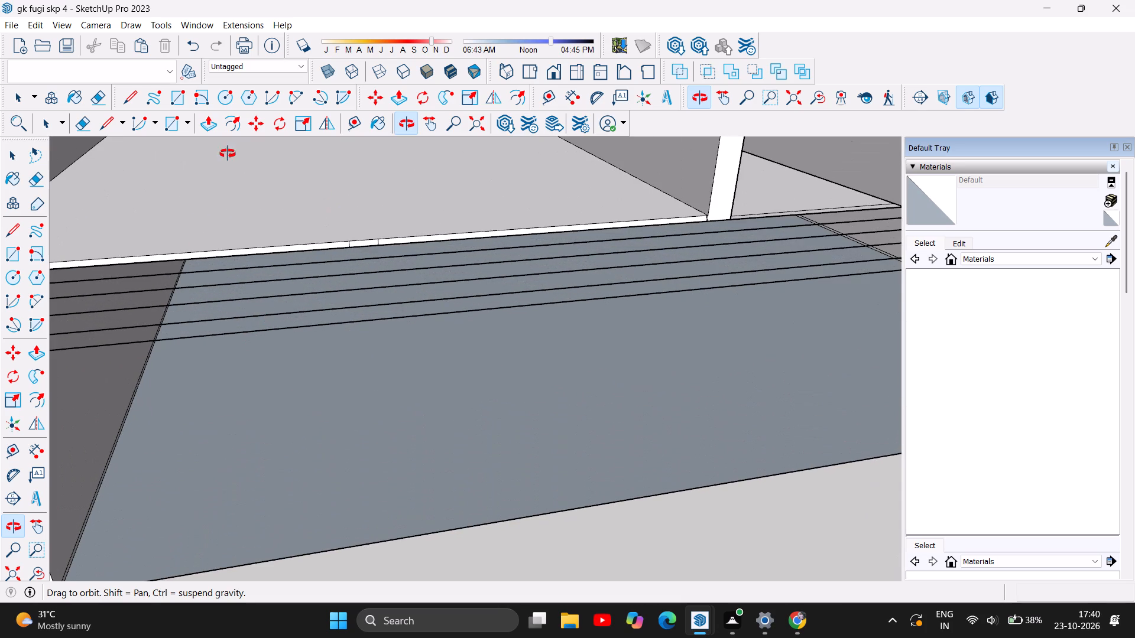
click(210, 131)
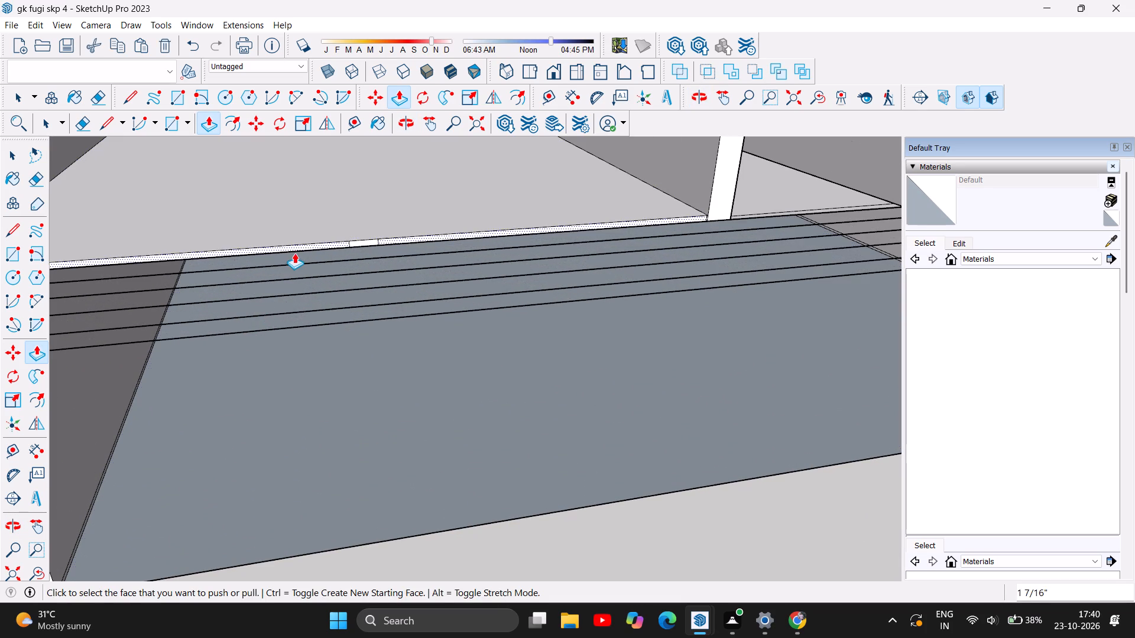
click(296, 247)
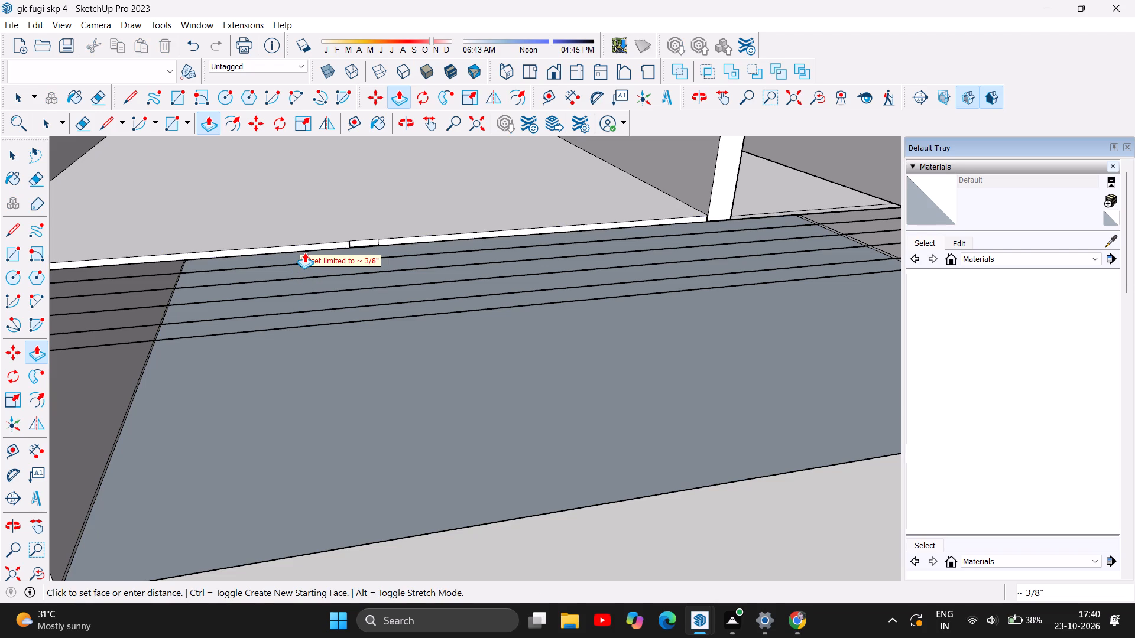
drag(308, 239, 323, 340)
click(324, 340)
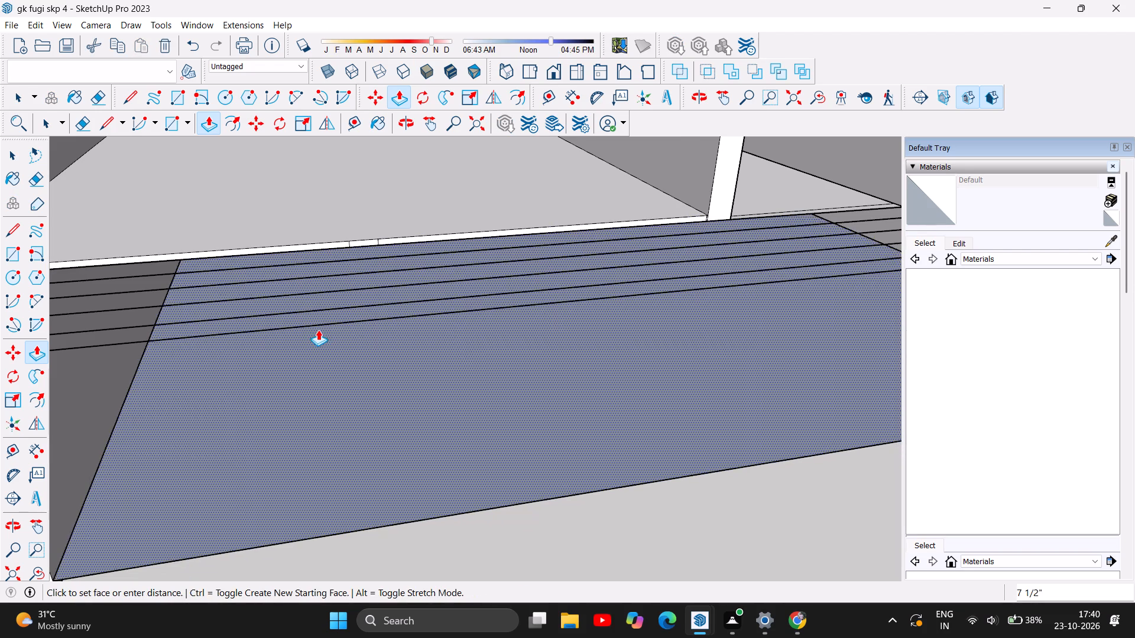
scroll(318, 330, down, 1)
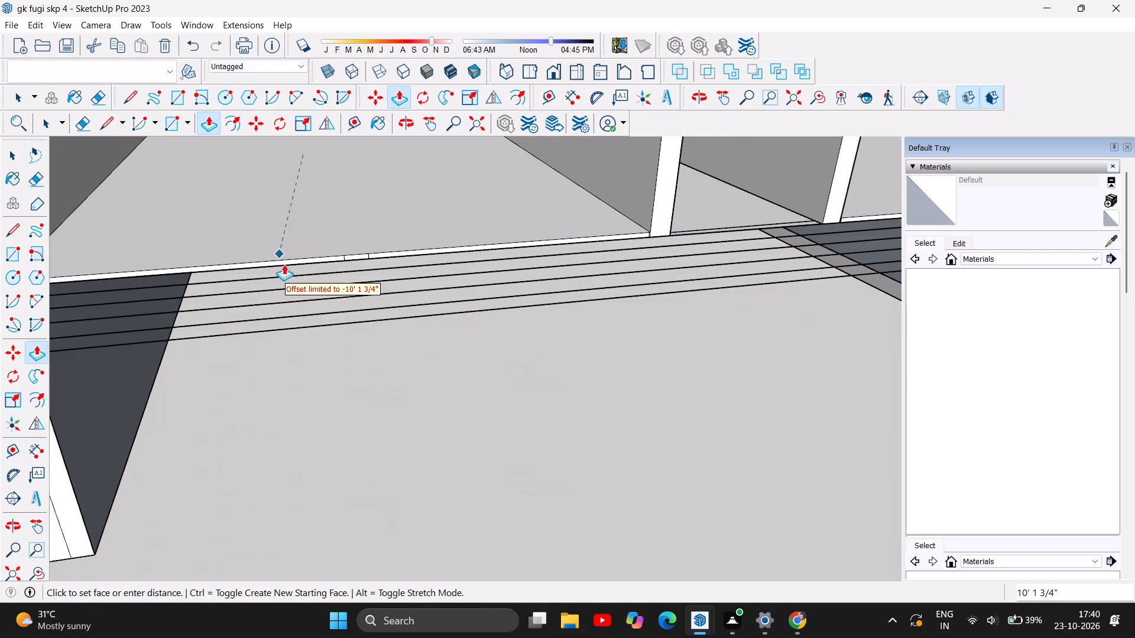
double_click(254, 266)
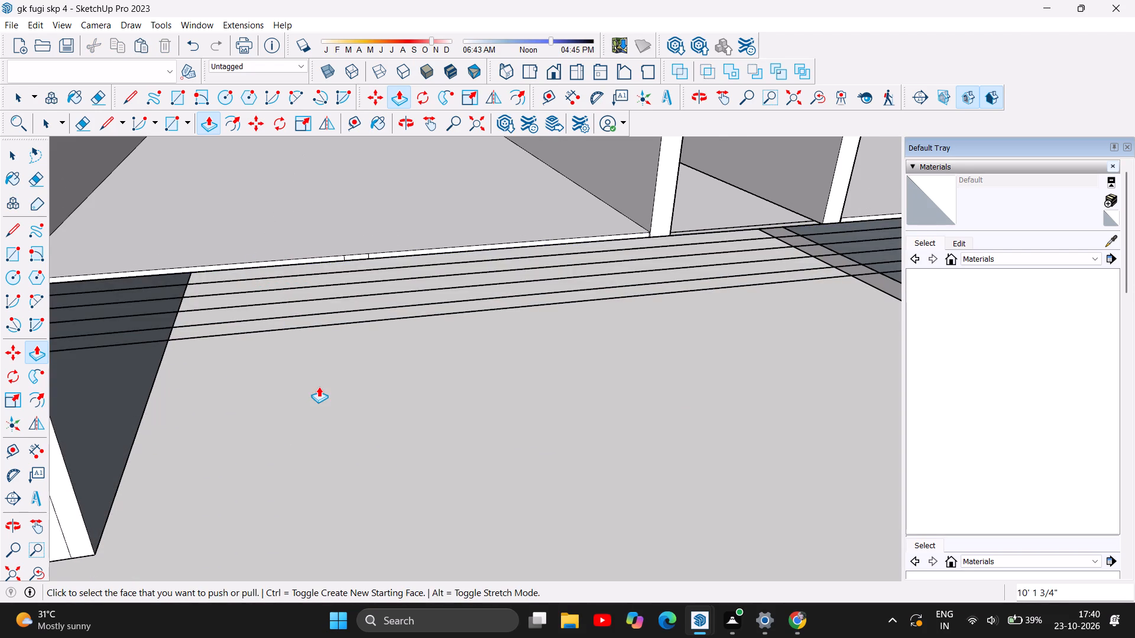
Check the reworked space between the plinth ends and the ground in front of it from several distances.
scroll(302, 378, down, 5)
scroll(181, 311, down, 13)
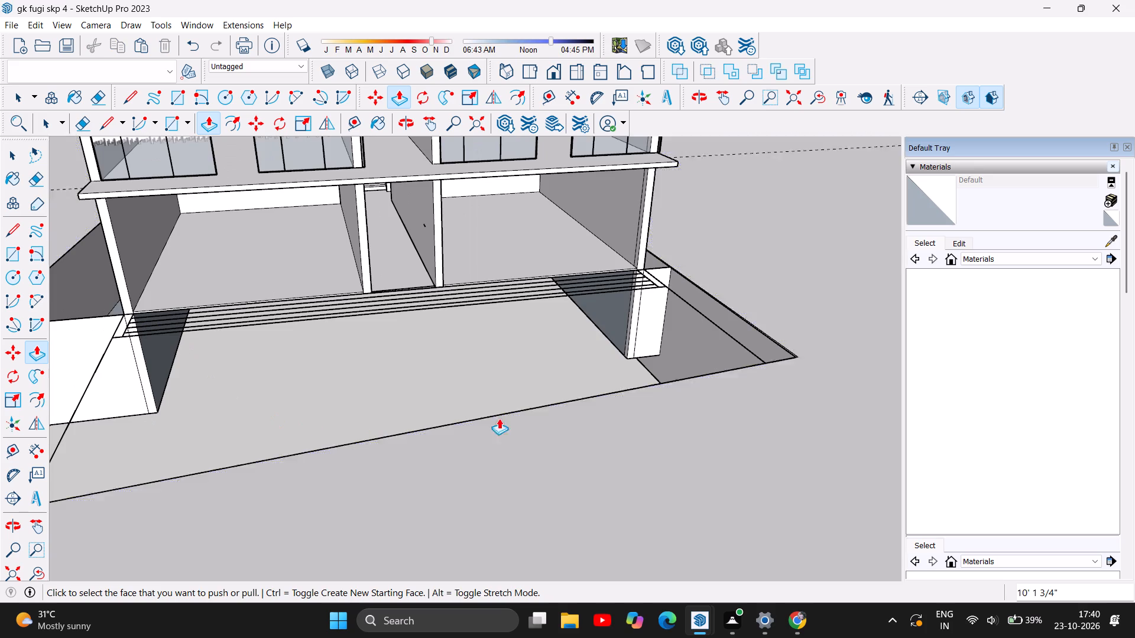
scroll(502, 434, down, 5)
scroll(443, 374, up, 4)
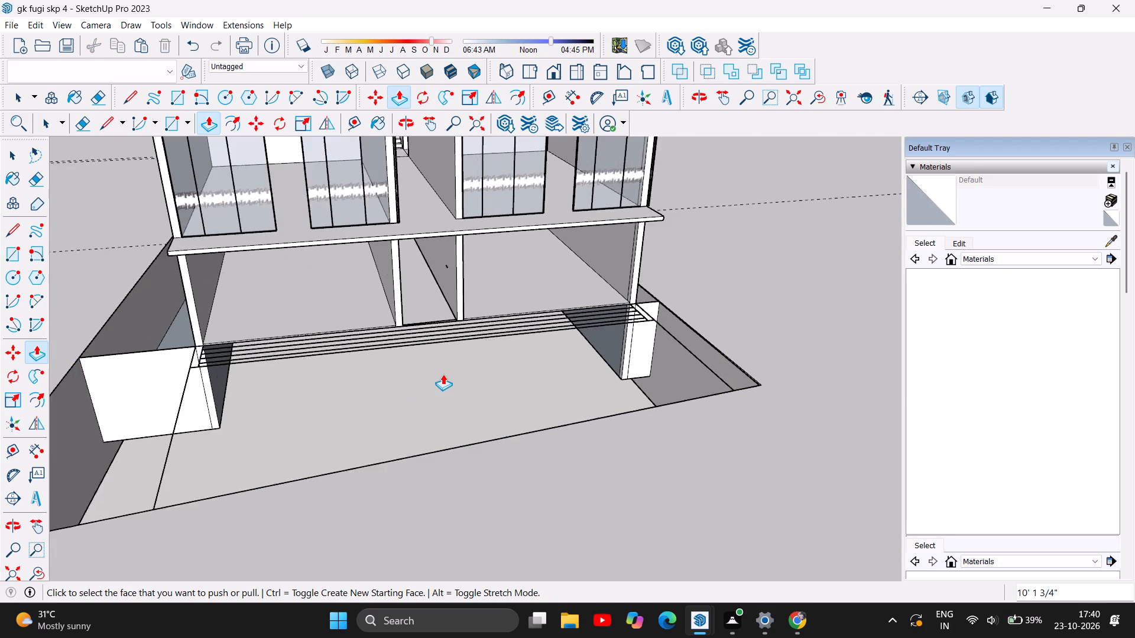
scroll(443, 374, up, 1)
scroll(443, 374, down, 12)
click(396, 403)
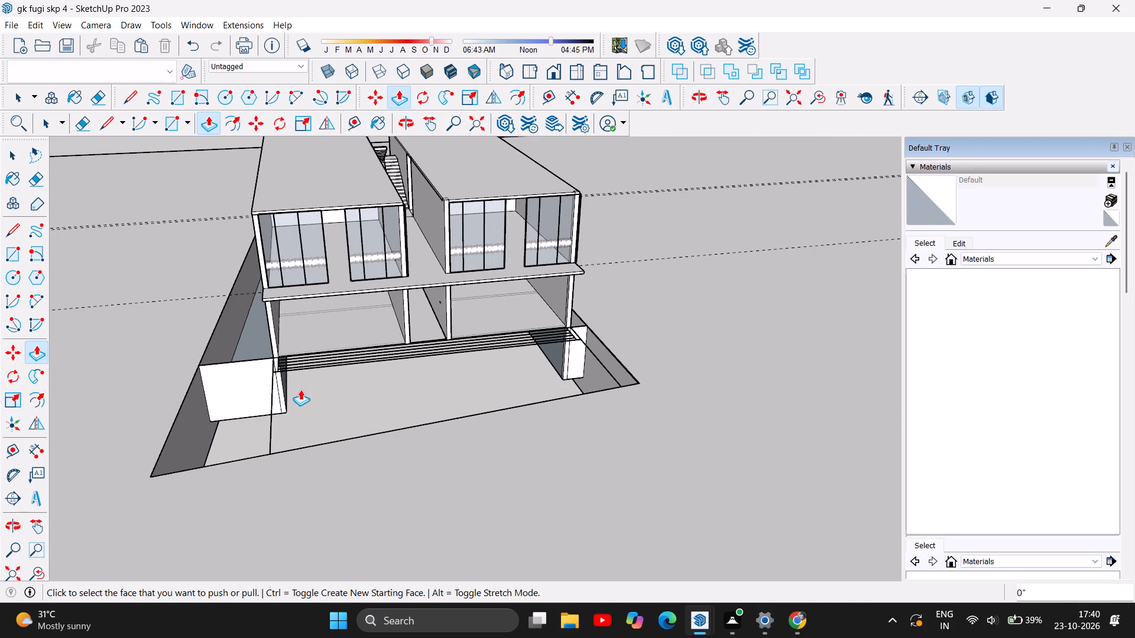
Delete the wider plinth end's front face together with its top and bottom edges.
scroll(351, 408, up, 10)
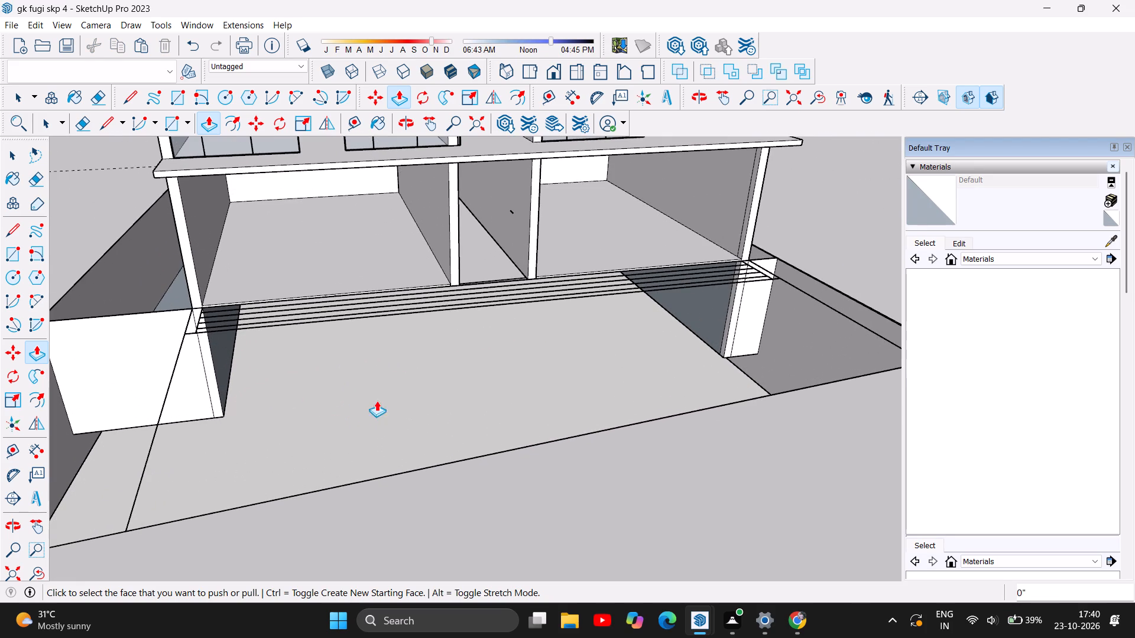
click(8, 153)
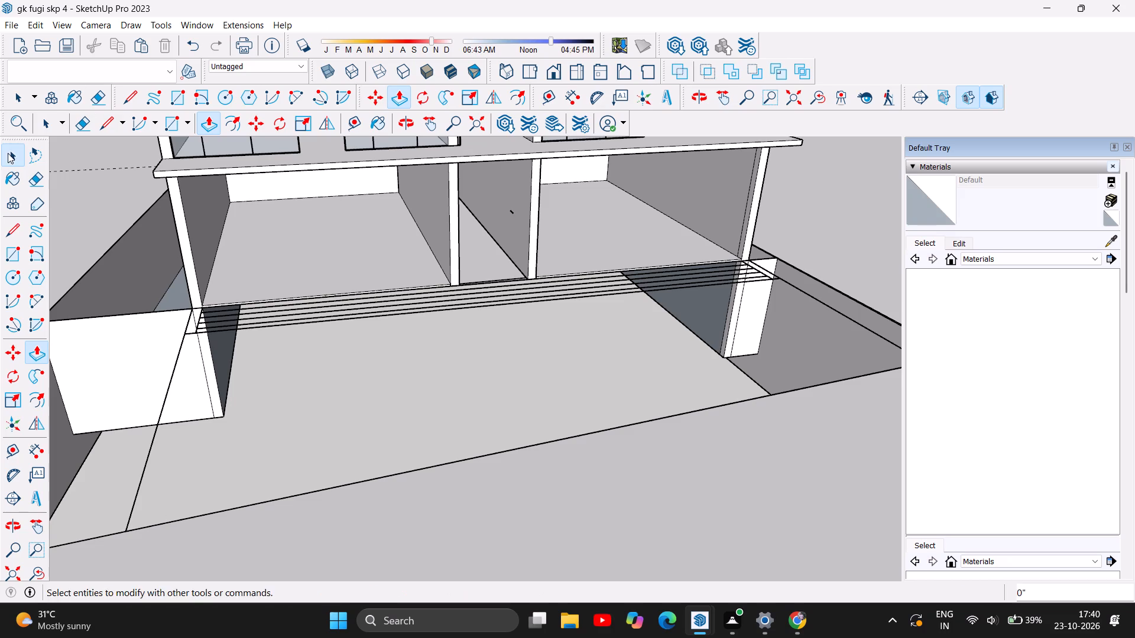
click(114, 325)
key(Delete)
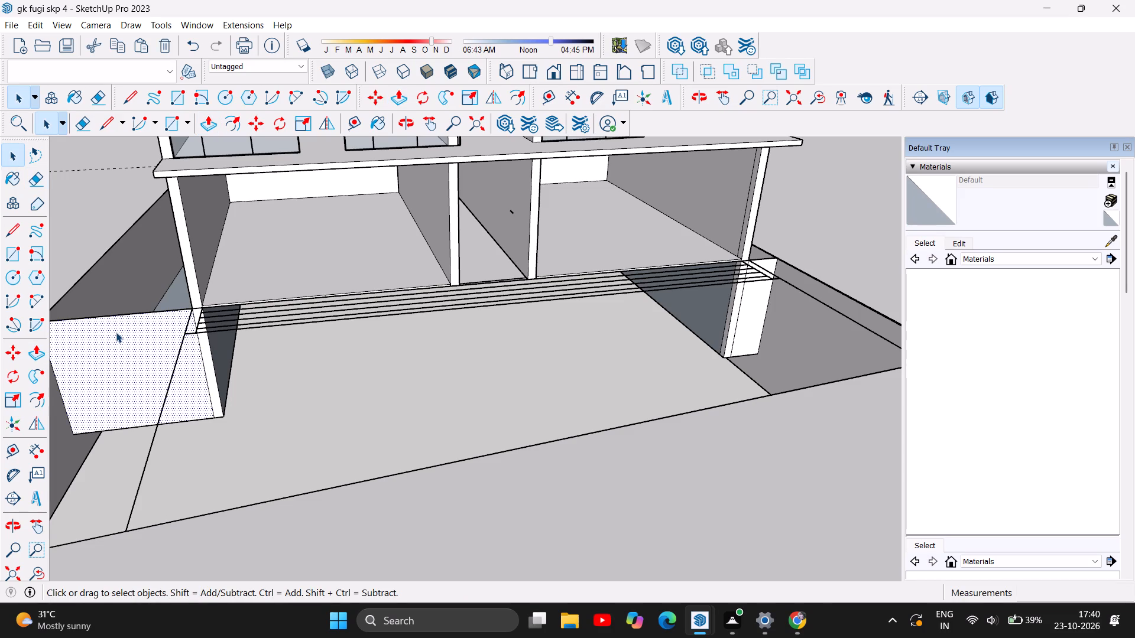
click(138, 313)
key(Delete)
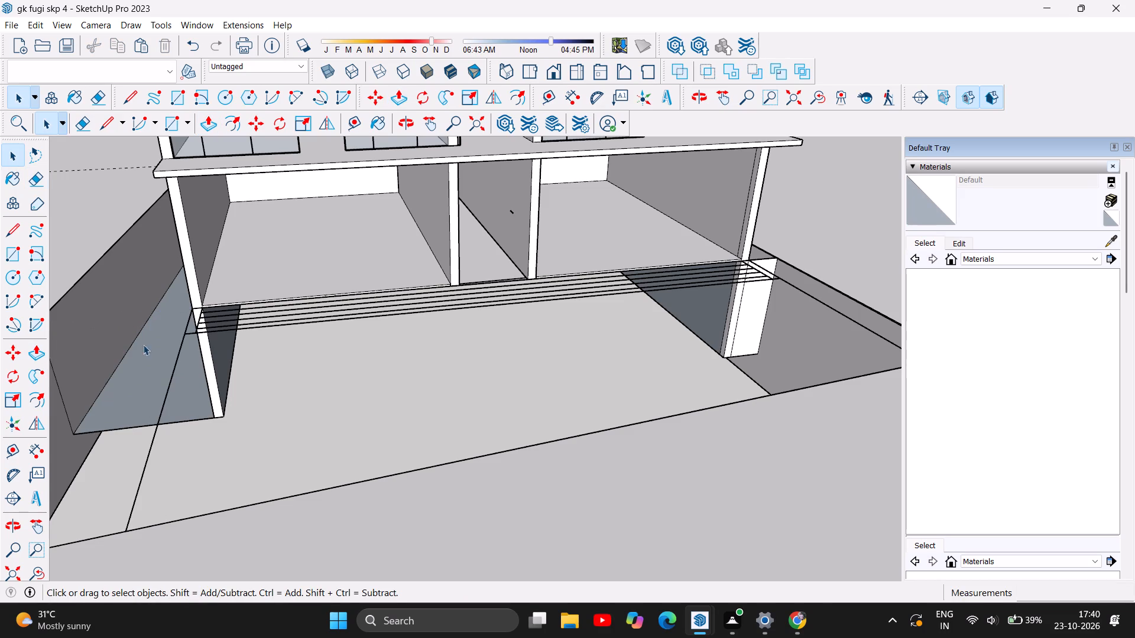
click(140, 427)
key(Delete)
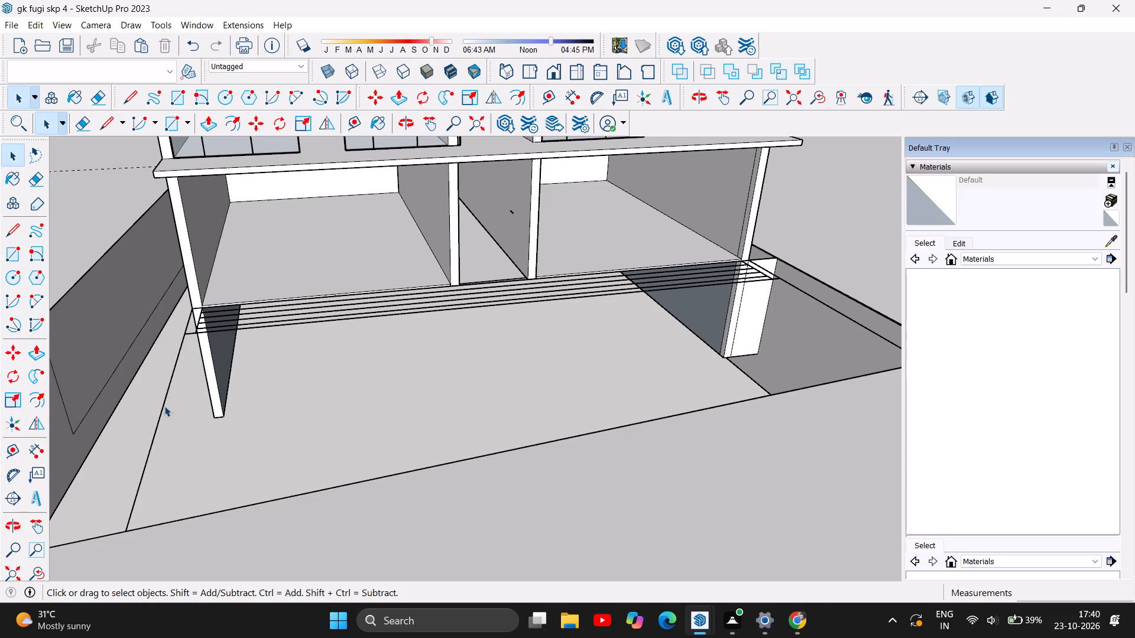
Delete the ground line beside the removed wider plinth end and the two leftover edges on the adjoining boundary wall.
click(164, 412)
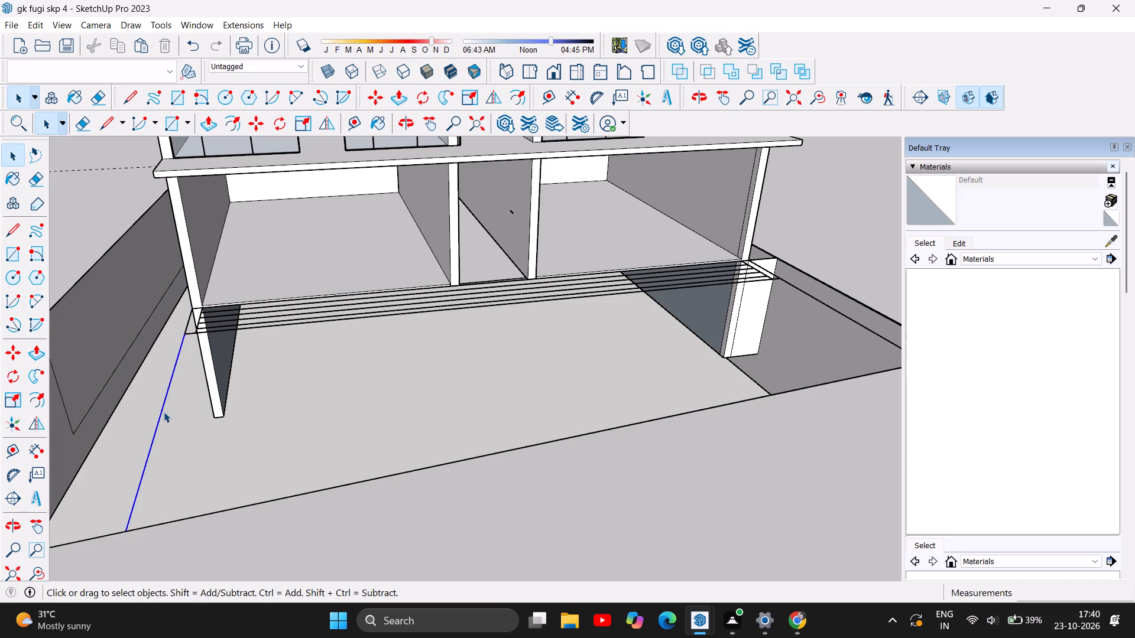
key(Delete)
click(122, 355)
key(Delete)
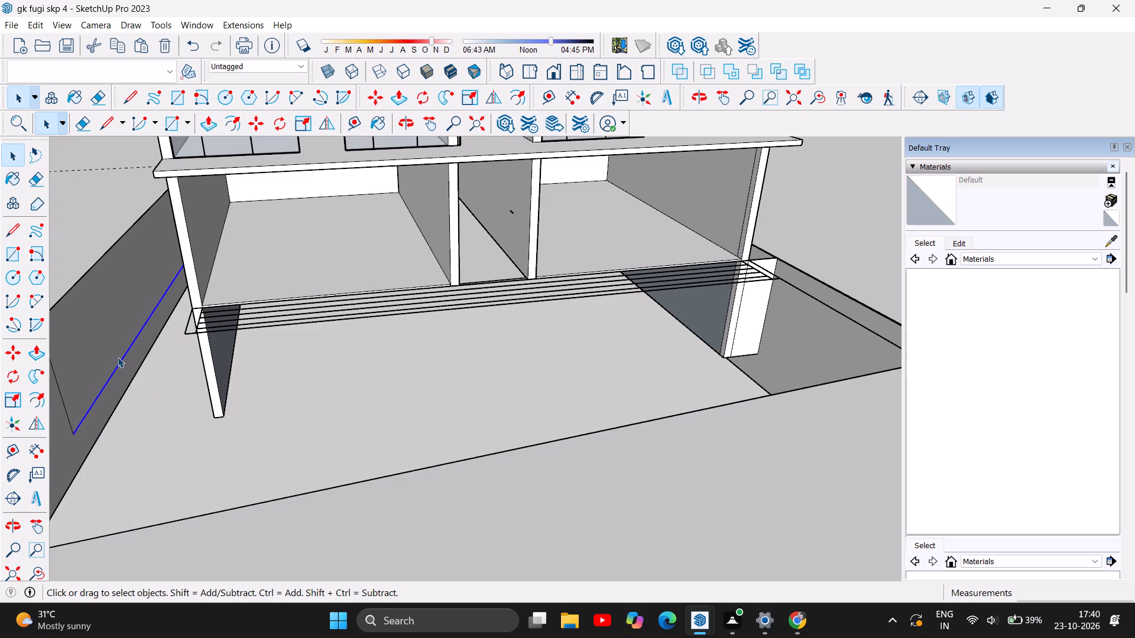
click(62, 395)
key(Delete)
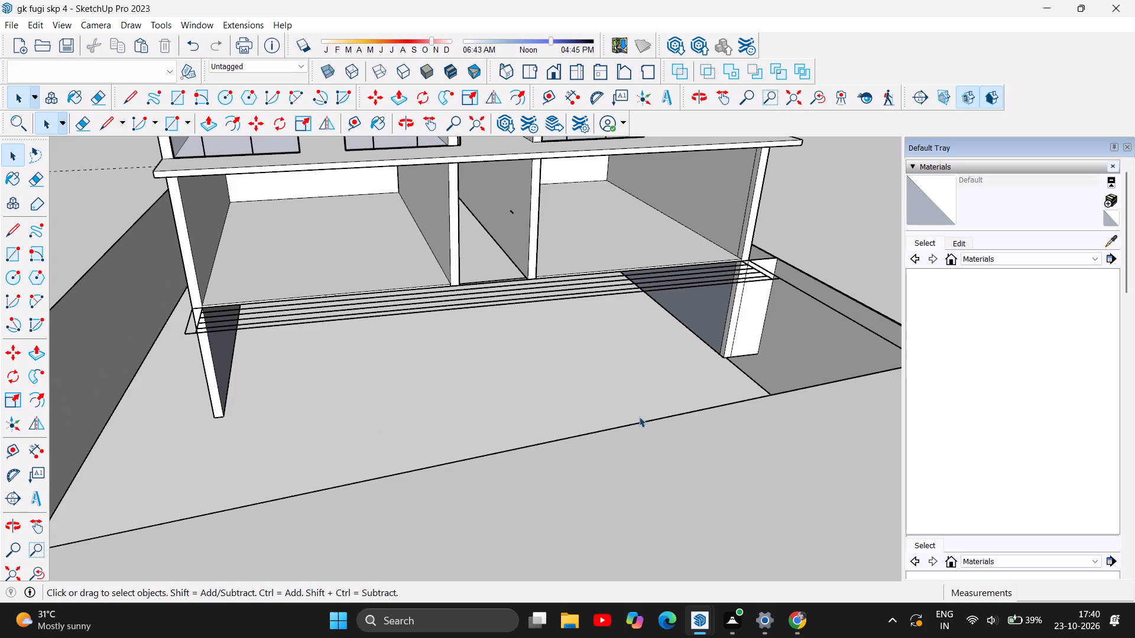
Delete the two lines running across the ground from the narrow plinth end to the front boundary edge.
scroll(515, 457, down, 3)
scroll(819, 353, up, 5)
double_click(803, 367)
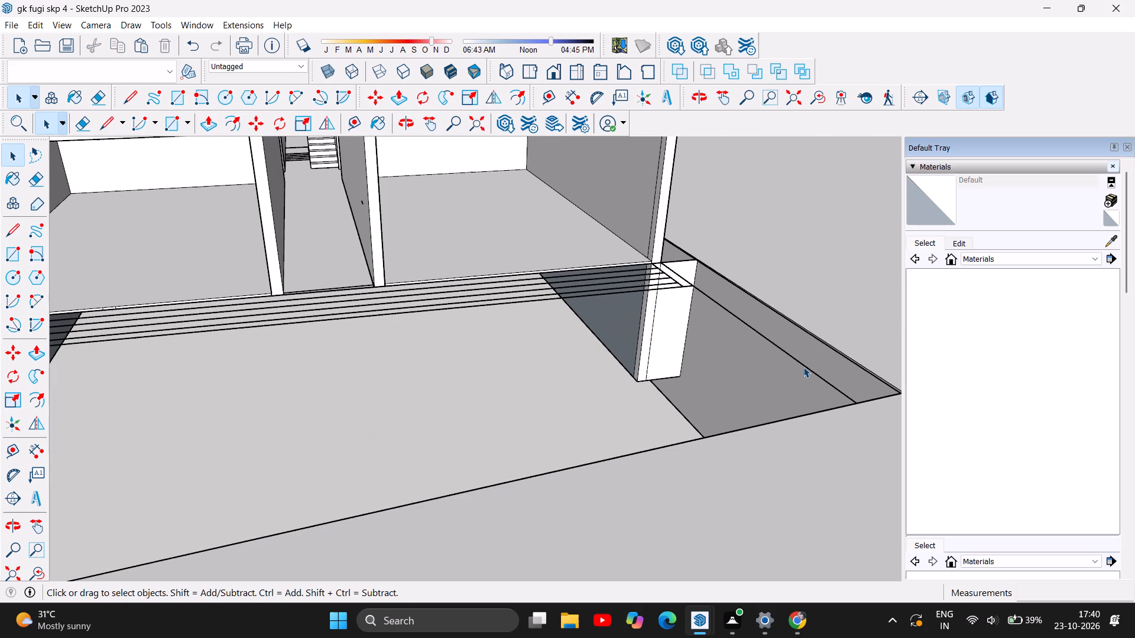
key(Delete)
click(683, 420)
key(Delete)
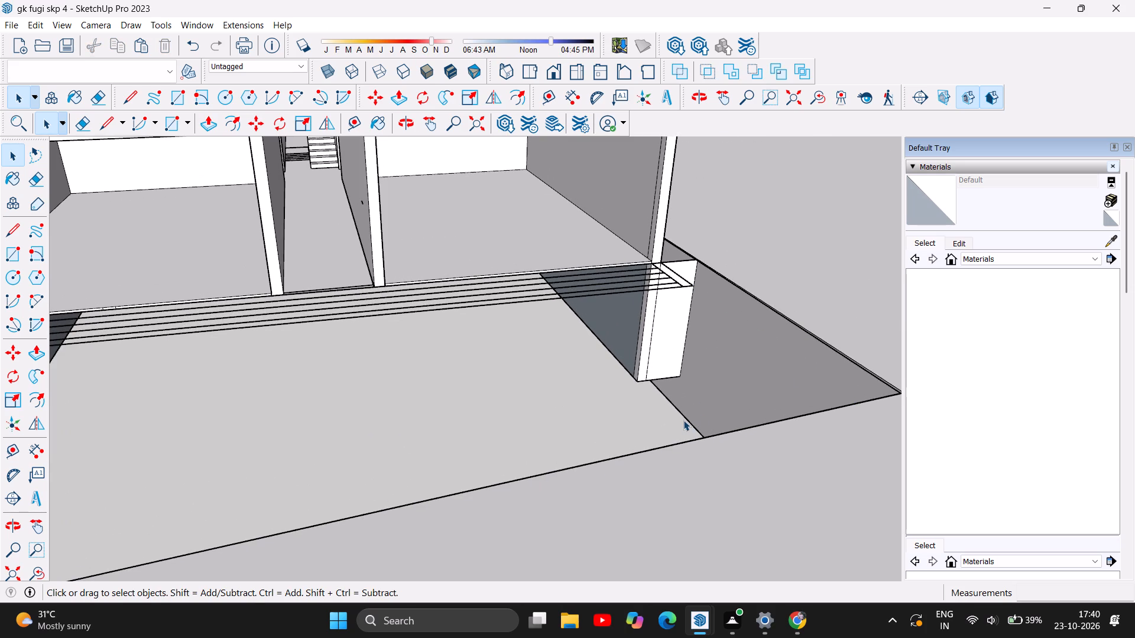
click(685, 419)
key(Delete)
Delete the narrow plinth end's front face, its outer vertical edge and the leftover edges at its base and top.
click(664, 349)
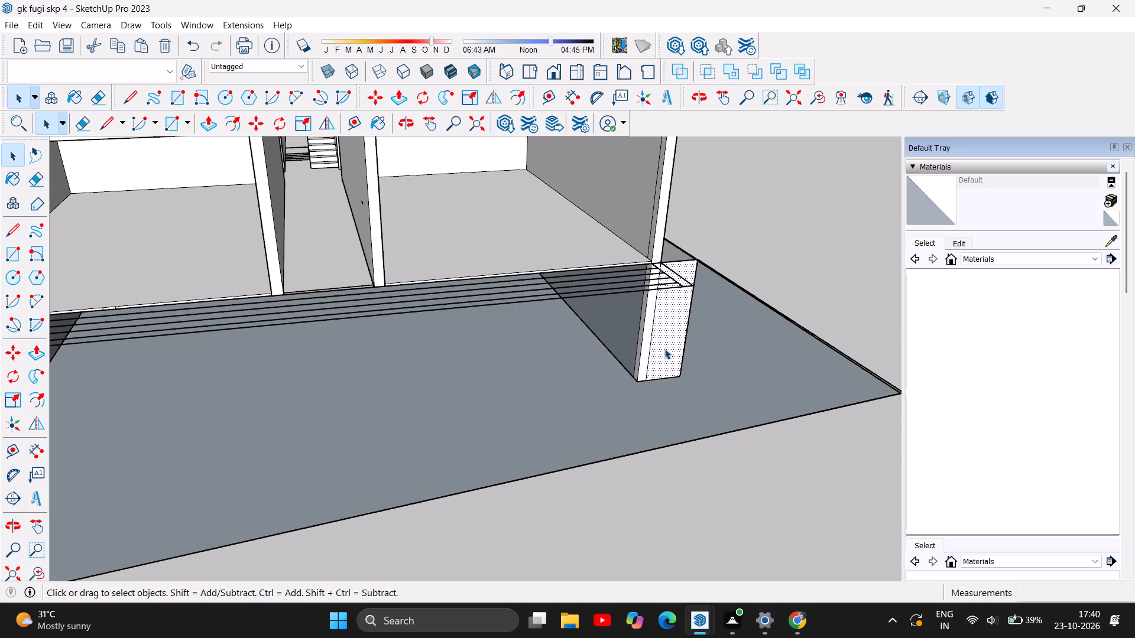
key(Delete)
click(683, 348)
key(Delete)
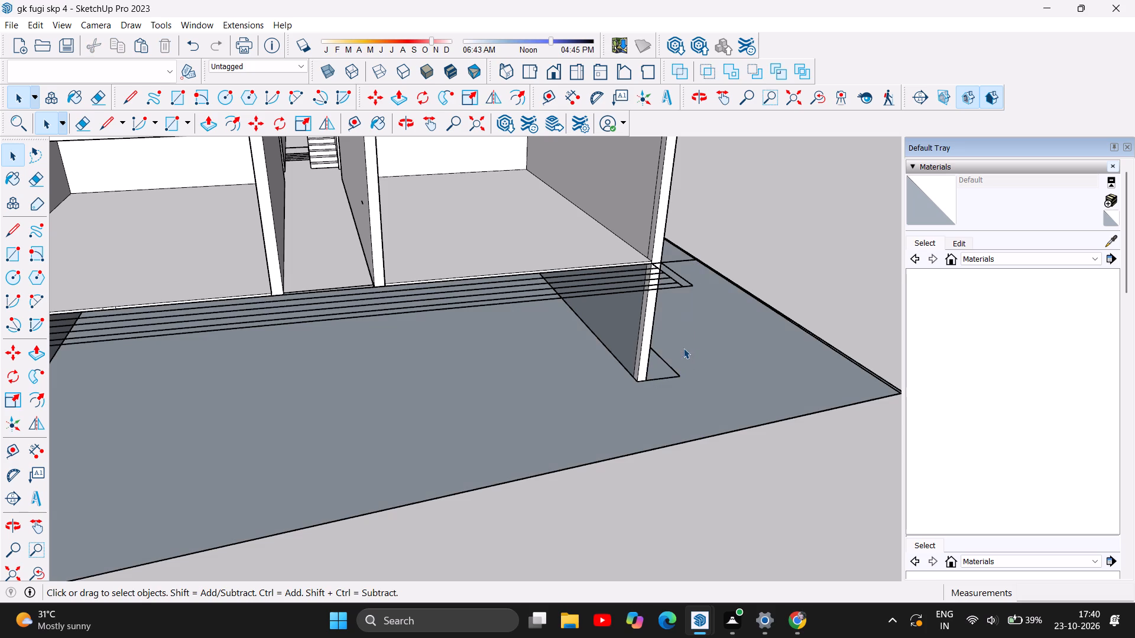
click(668, 378)
key(Delete)
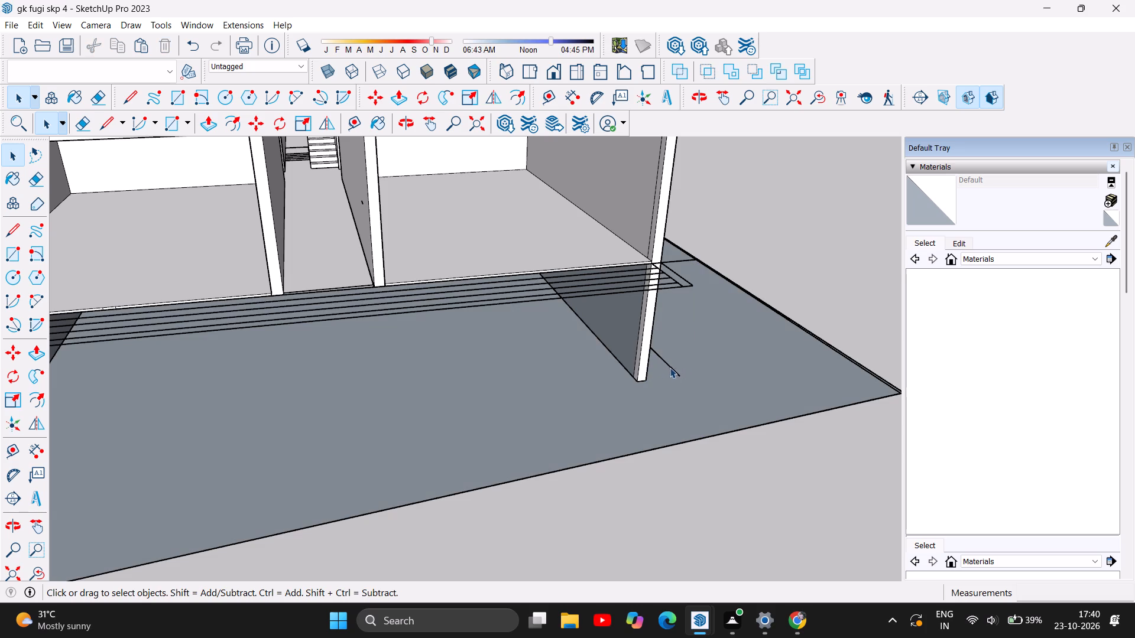
click(670, 367)
key(Delete)
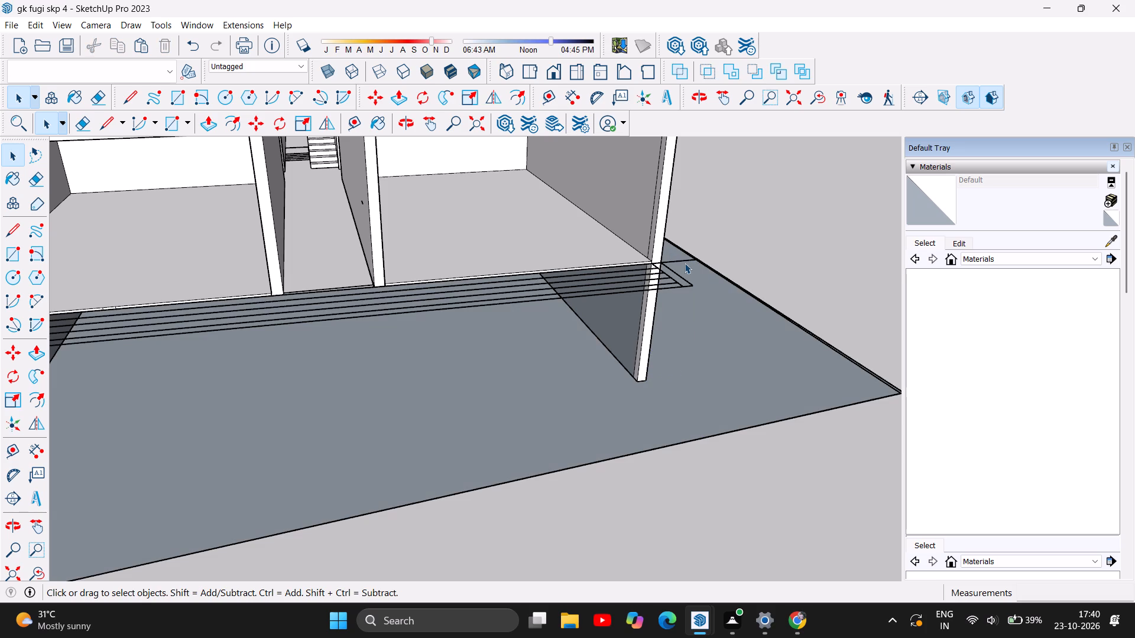
click(682, 261)
key(Delete)
Orbit around the building to examine the cleared base and front steps from both sides and the front.
scroll(398, 353, down, 6)
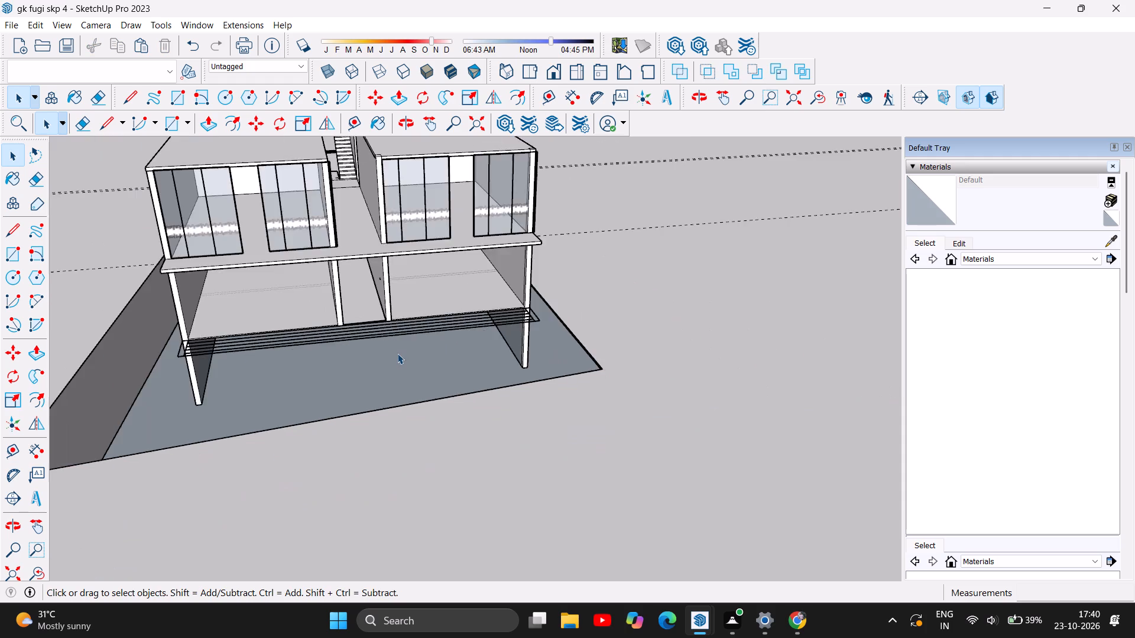
scroll(397, 353, down, 5)
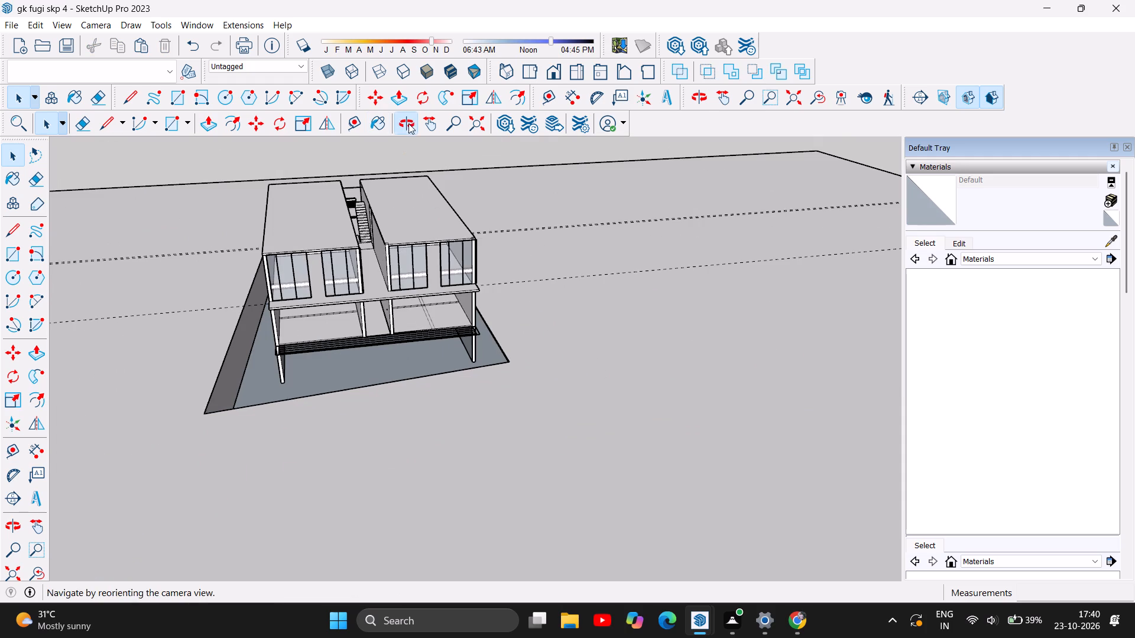
click(408, 123)
drag(474, 326, 179, 263)
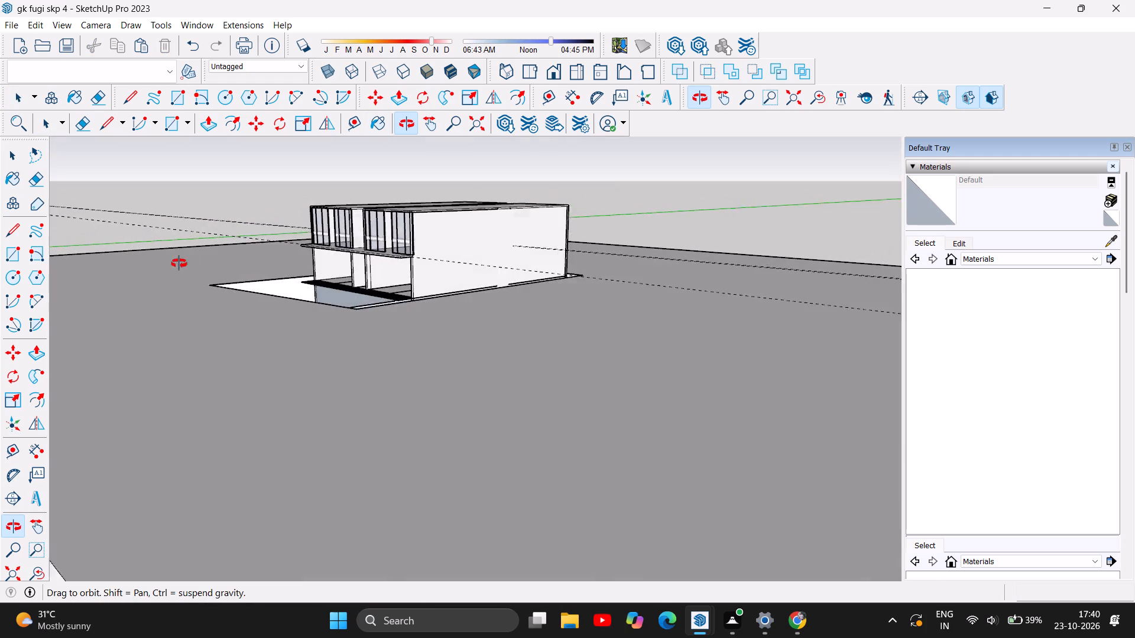
drag(179, 263, 656, 255)
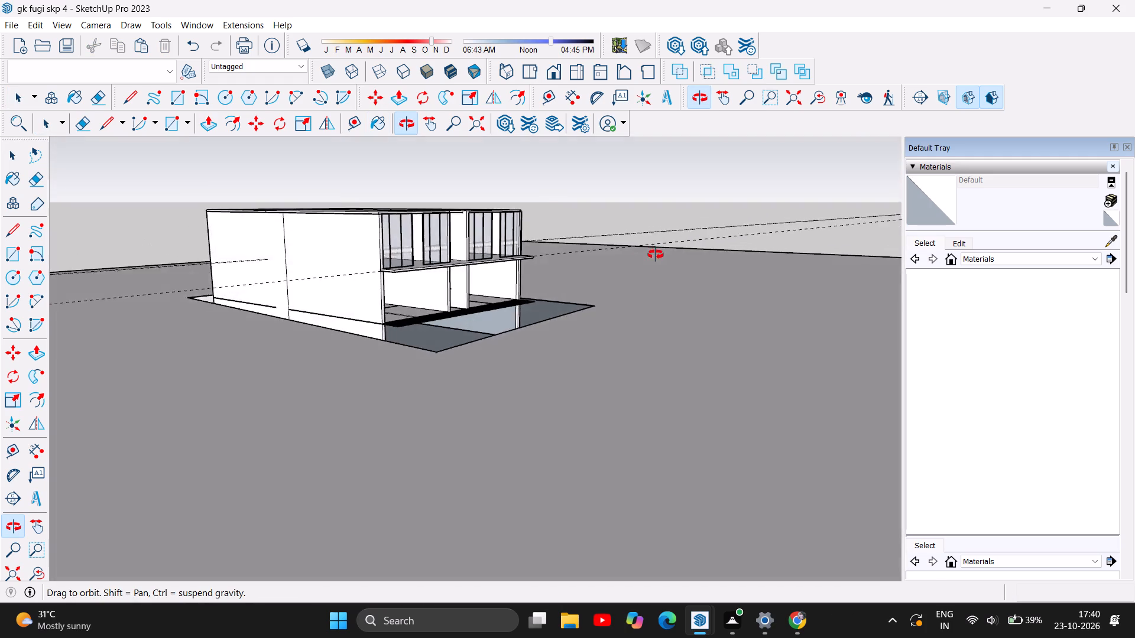
drag(656, 255, 419, 265)
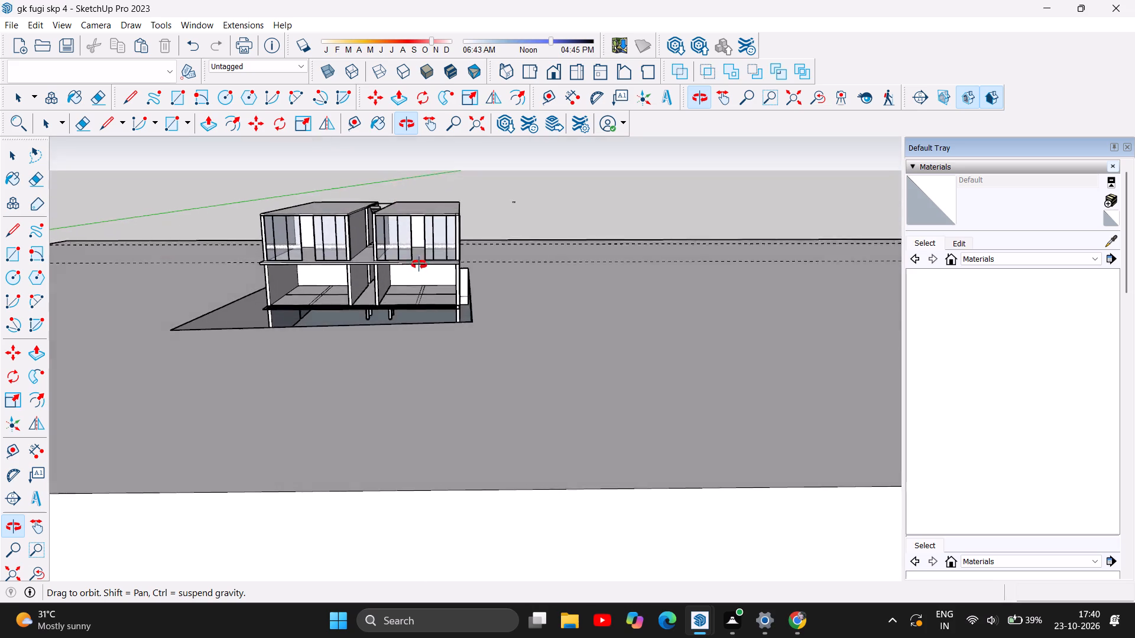
drag(419, 265, 450, 254)
scroll(365, 265, up, 5)
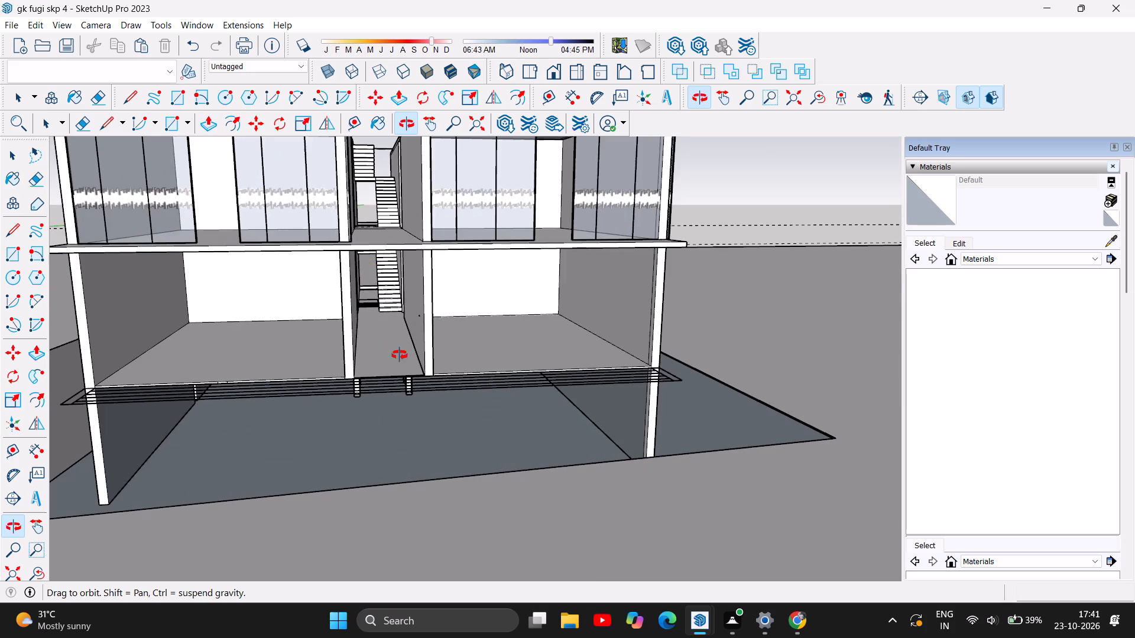
scroll(404, 362, down, 3)
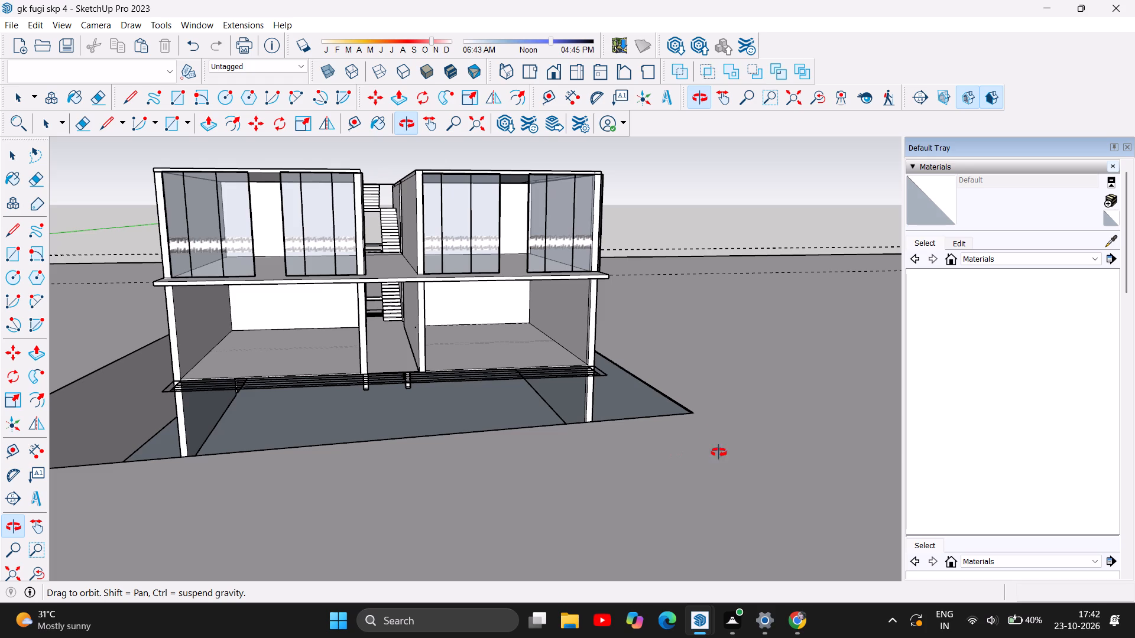
Examine the front steps, the exposed side wall ends and the lowered ground from both sides, the front and above.
drag(651, 425, 439, 533)
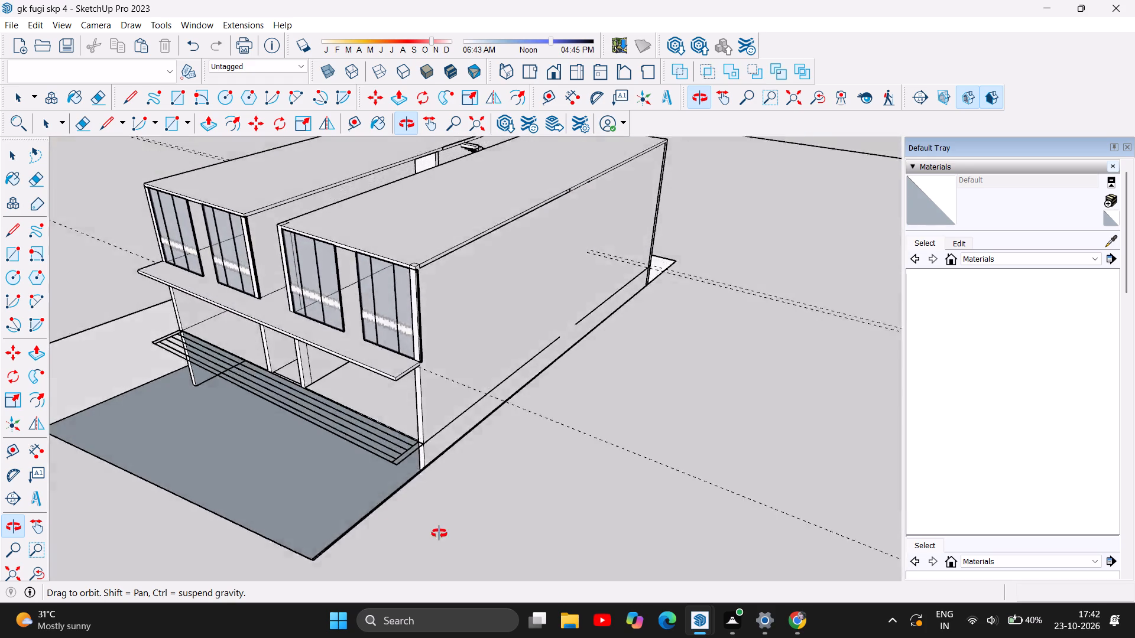
drag(439, 533, 665, 491)
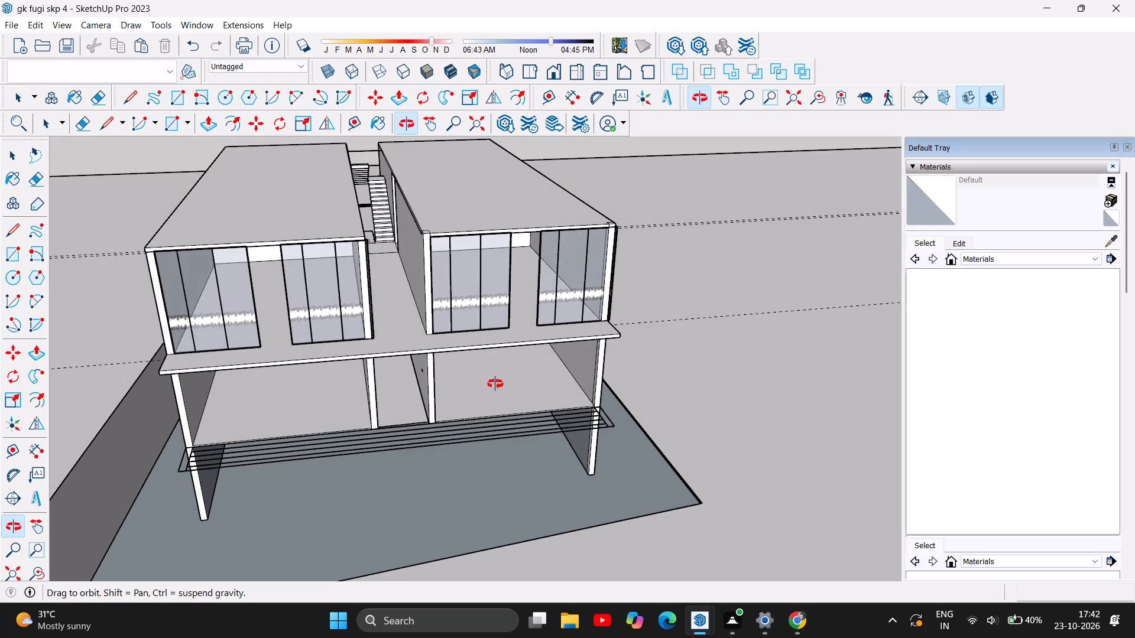
scroll(508, 360, down, 5)
drag(300, 459, 563, 407)
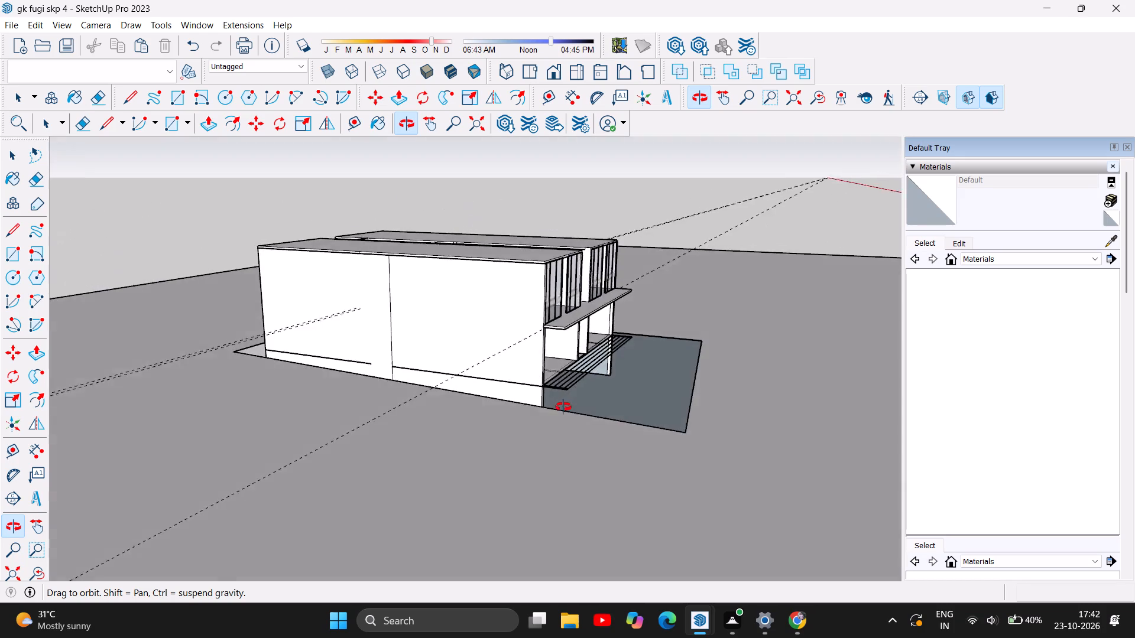
drag(563, 407, 592, 451)
scroll(657, 424, up, 5)
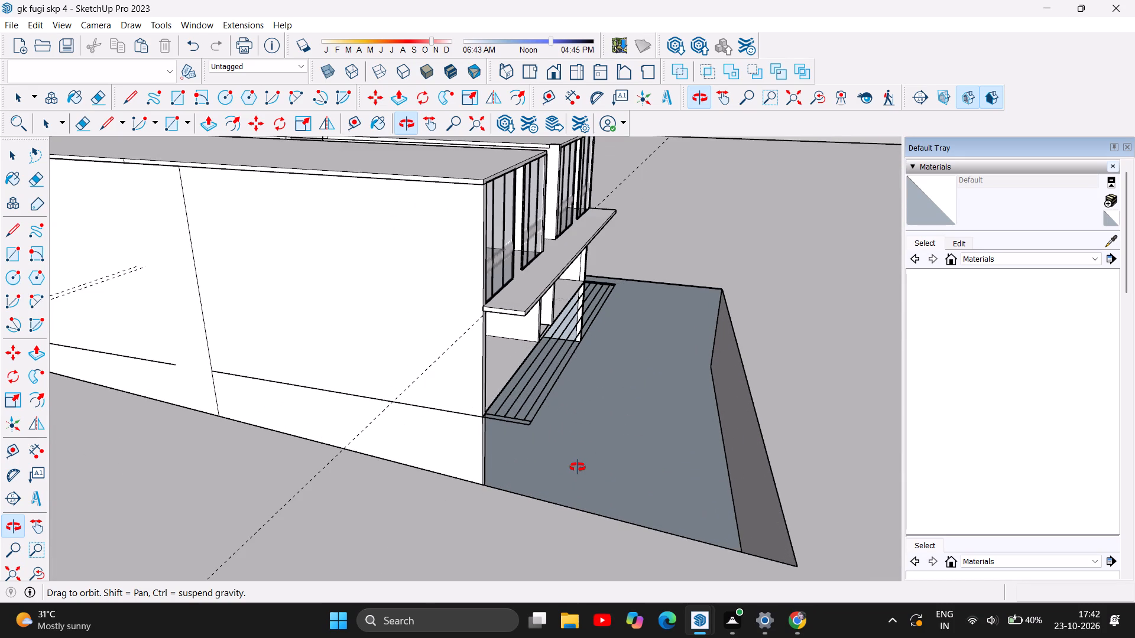
scroll(566, 421, up, 4)
scroll(487, 338, down, 5)
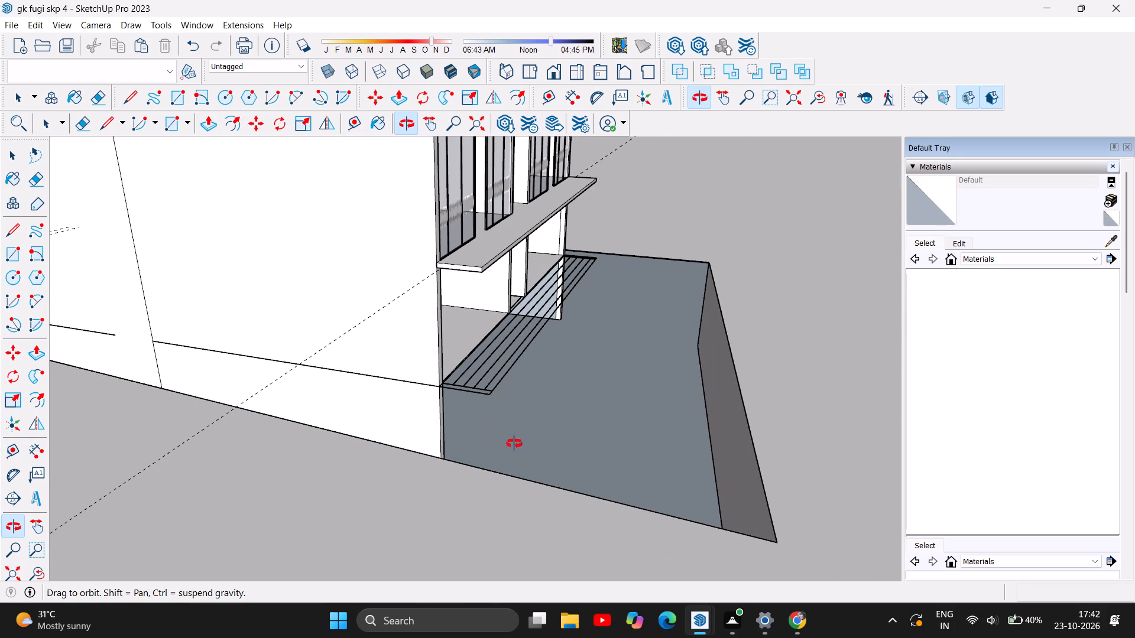
scroll(492, 431, down, 1)
drag(537, 442, 333, 485)
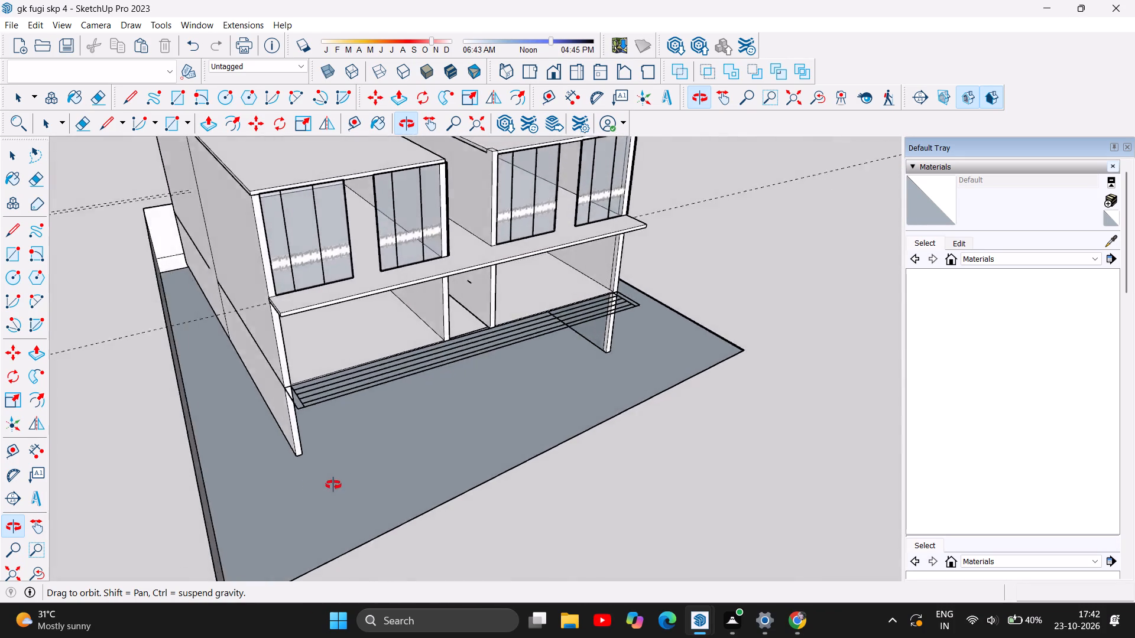
drag(333, 485, 231, 525)
drag(303, 468, 293, 531)
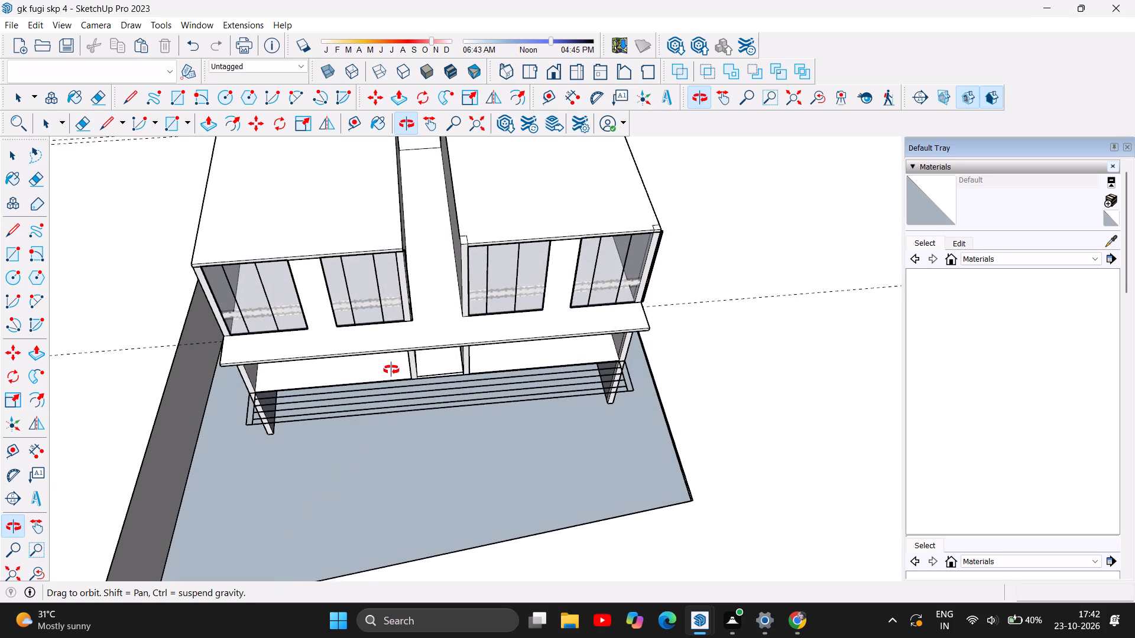
drag(391, 370, 381, 469)
scroll(416, 341, down, 3)
scroll(351, 493, up, 2)
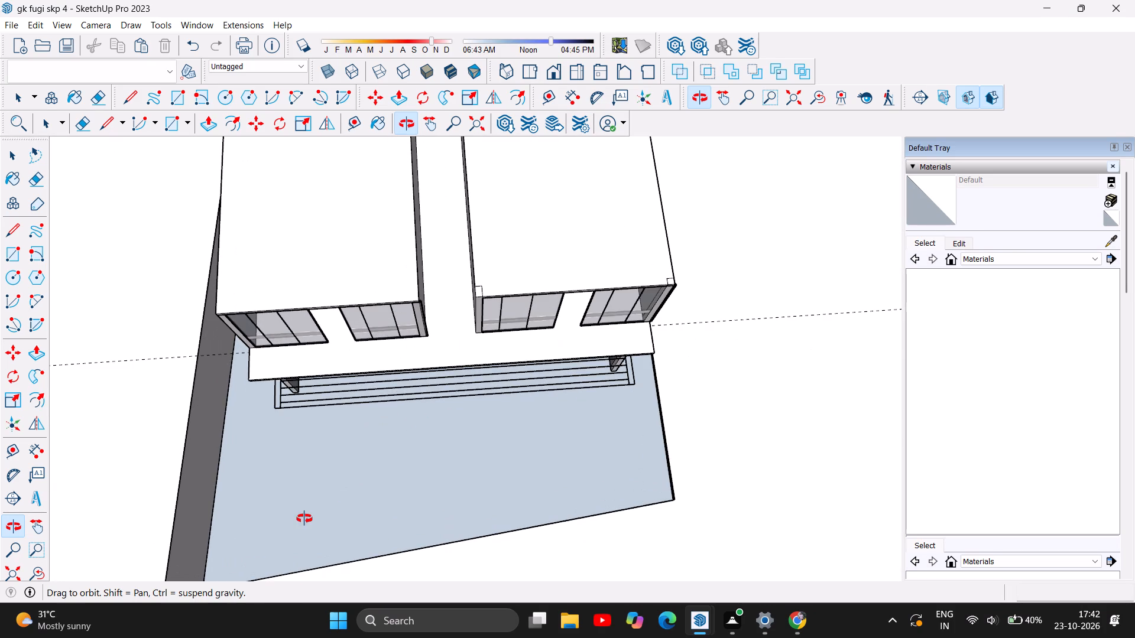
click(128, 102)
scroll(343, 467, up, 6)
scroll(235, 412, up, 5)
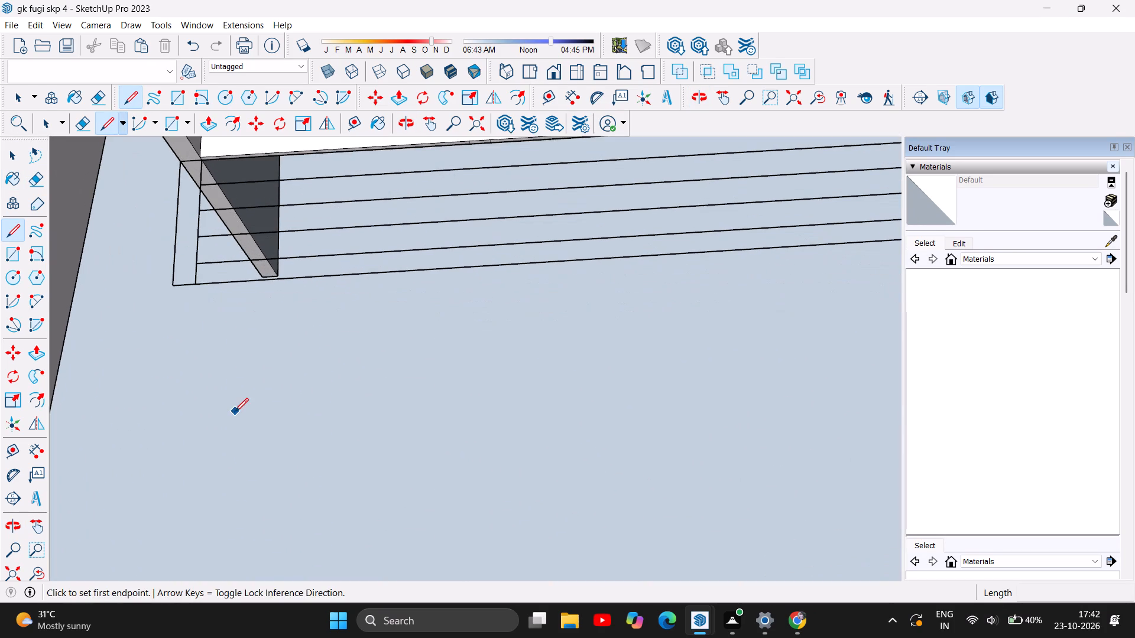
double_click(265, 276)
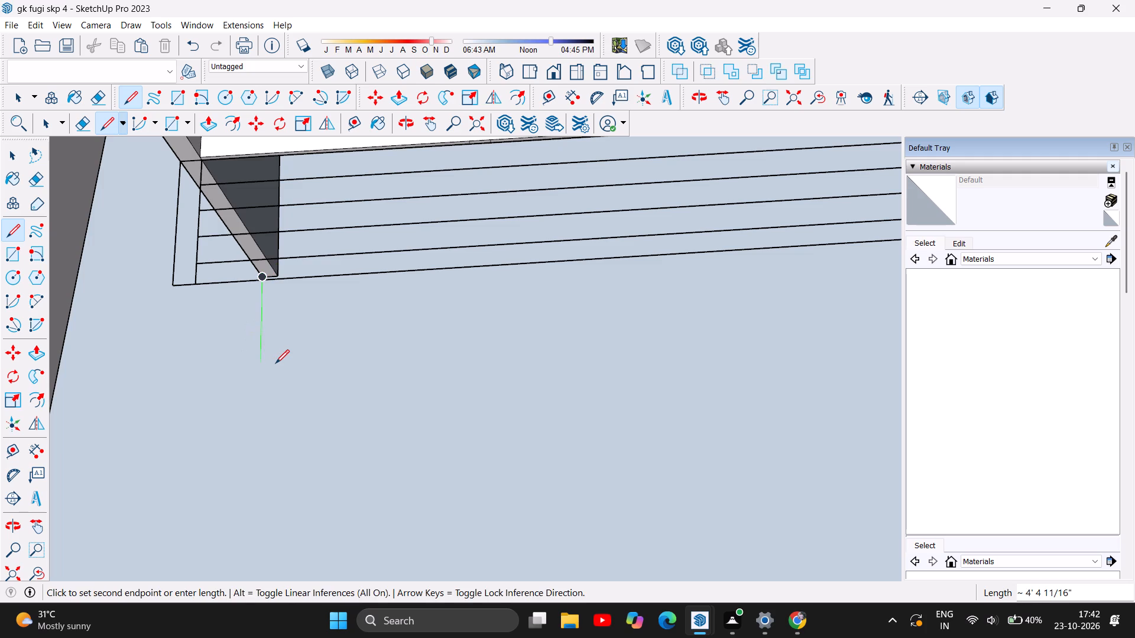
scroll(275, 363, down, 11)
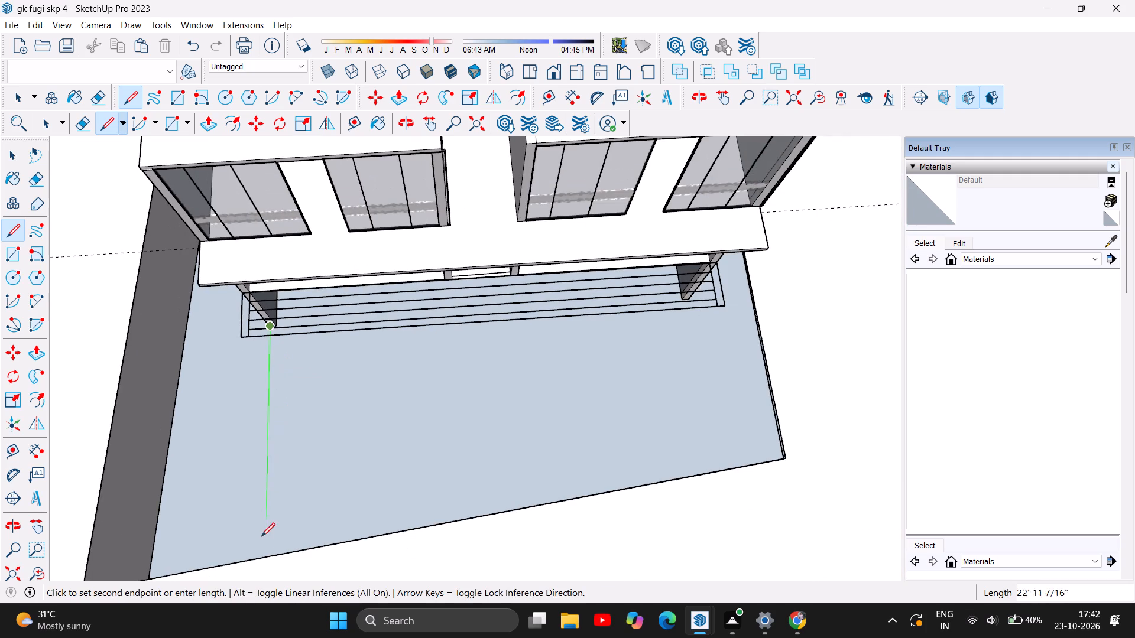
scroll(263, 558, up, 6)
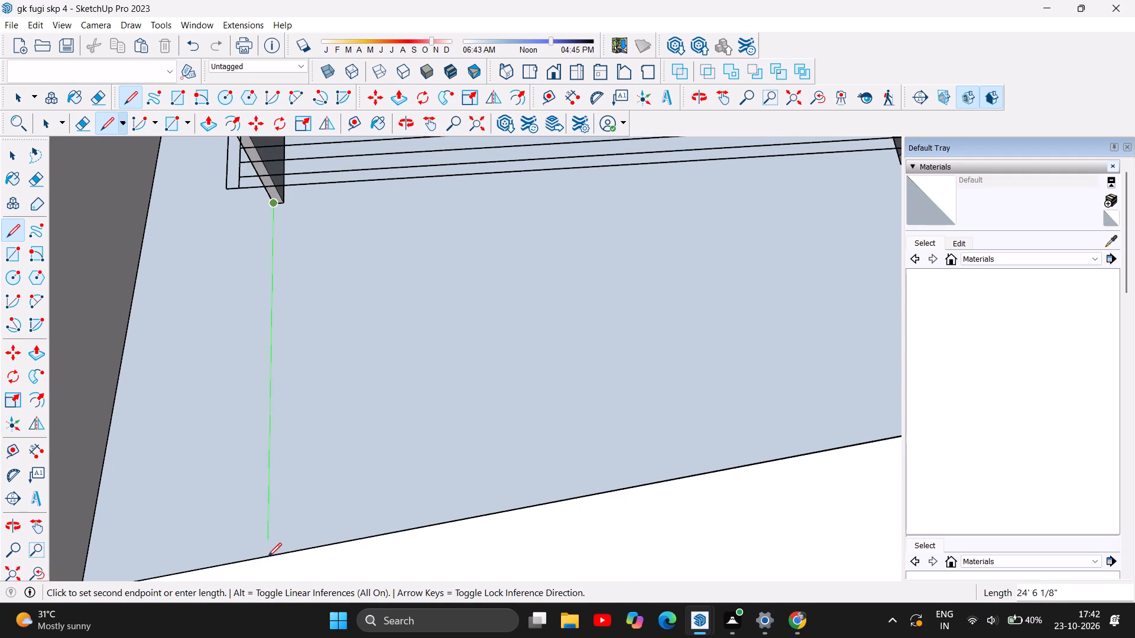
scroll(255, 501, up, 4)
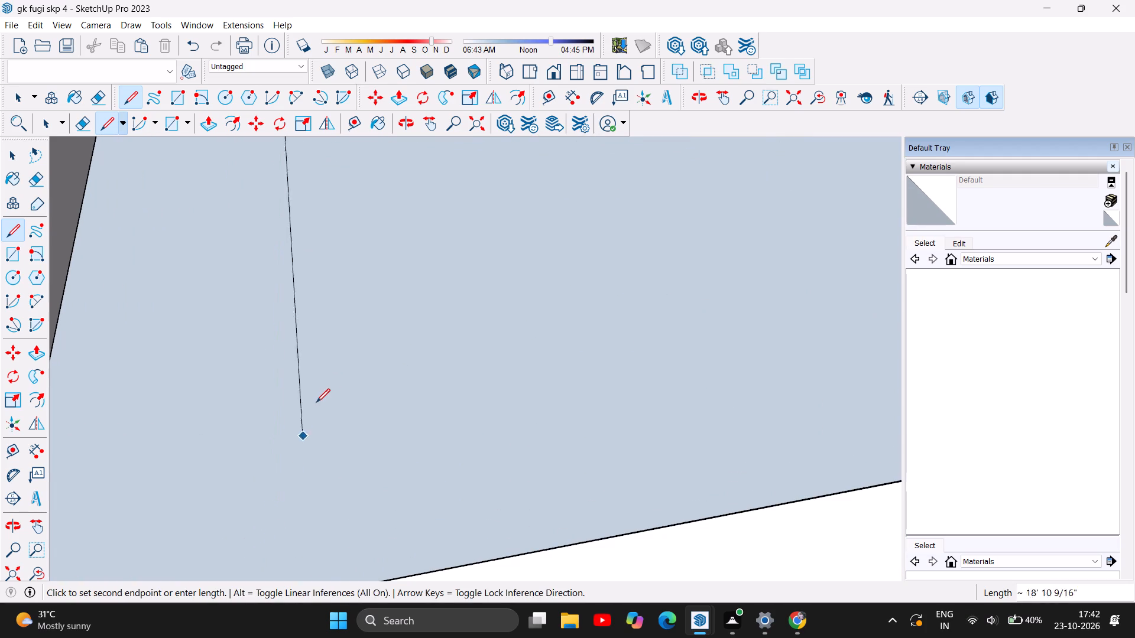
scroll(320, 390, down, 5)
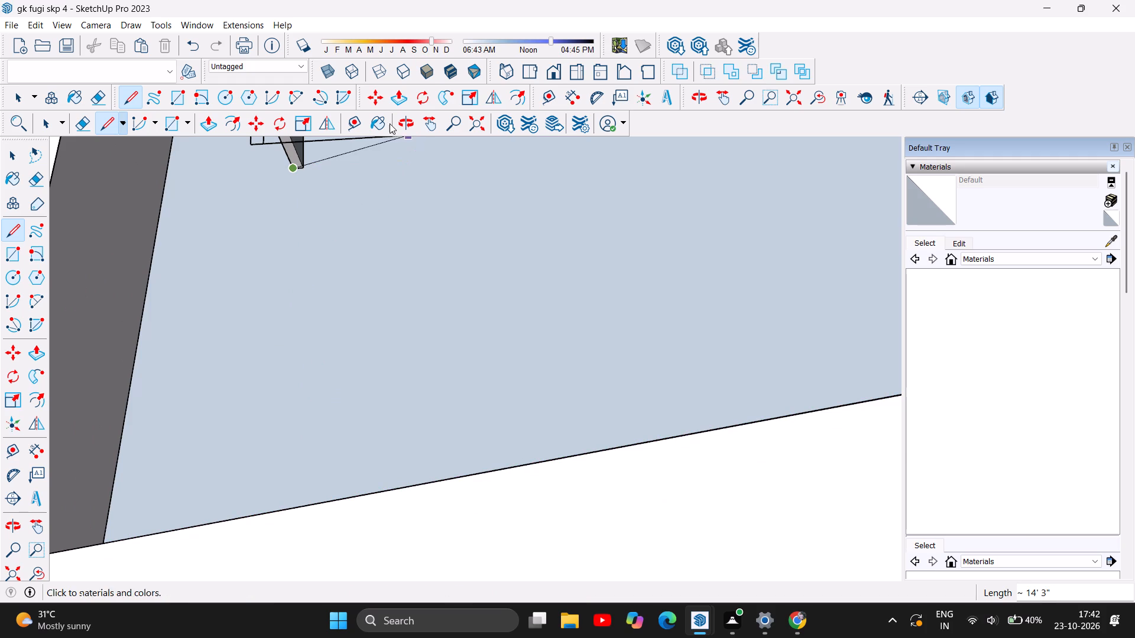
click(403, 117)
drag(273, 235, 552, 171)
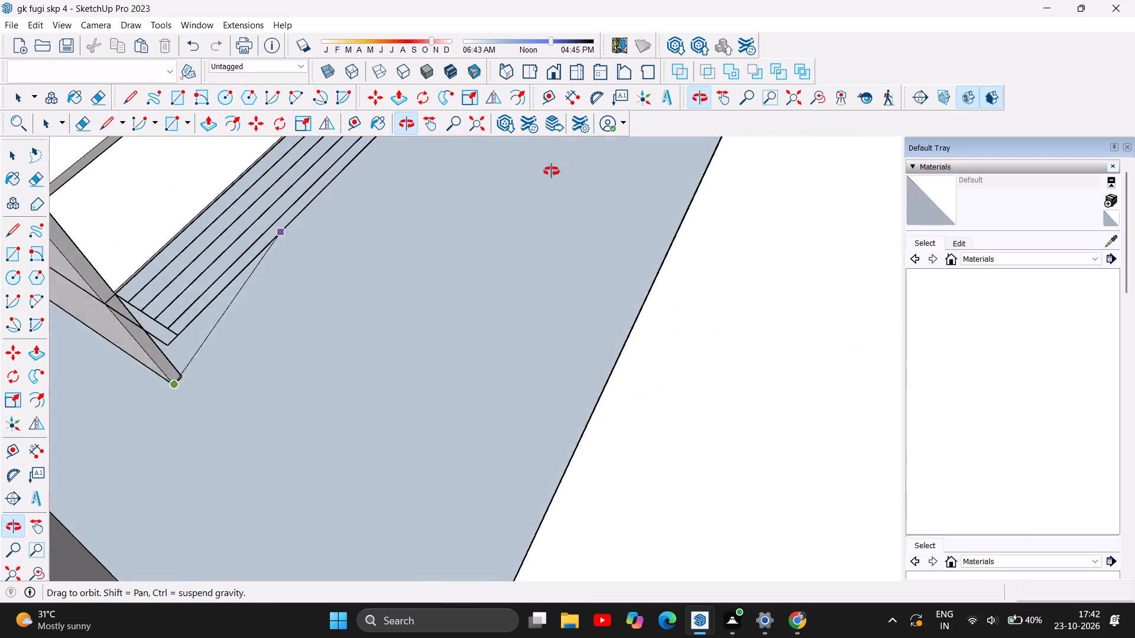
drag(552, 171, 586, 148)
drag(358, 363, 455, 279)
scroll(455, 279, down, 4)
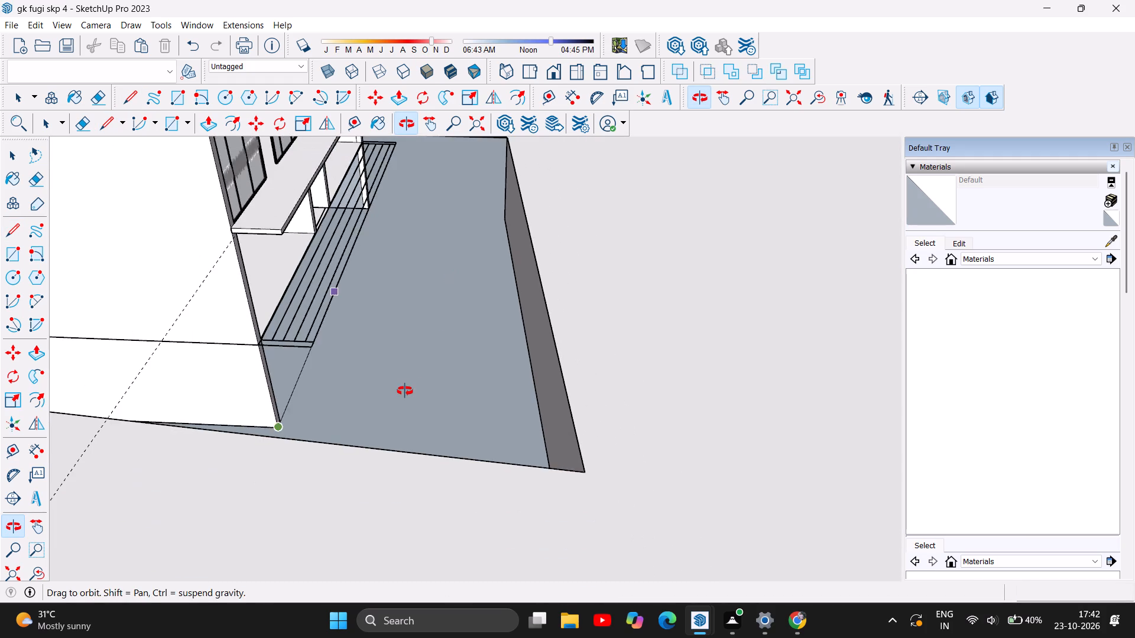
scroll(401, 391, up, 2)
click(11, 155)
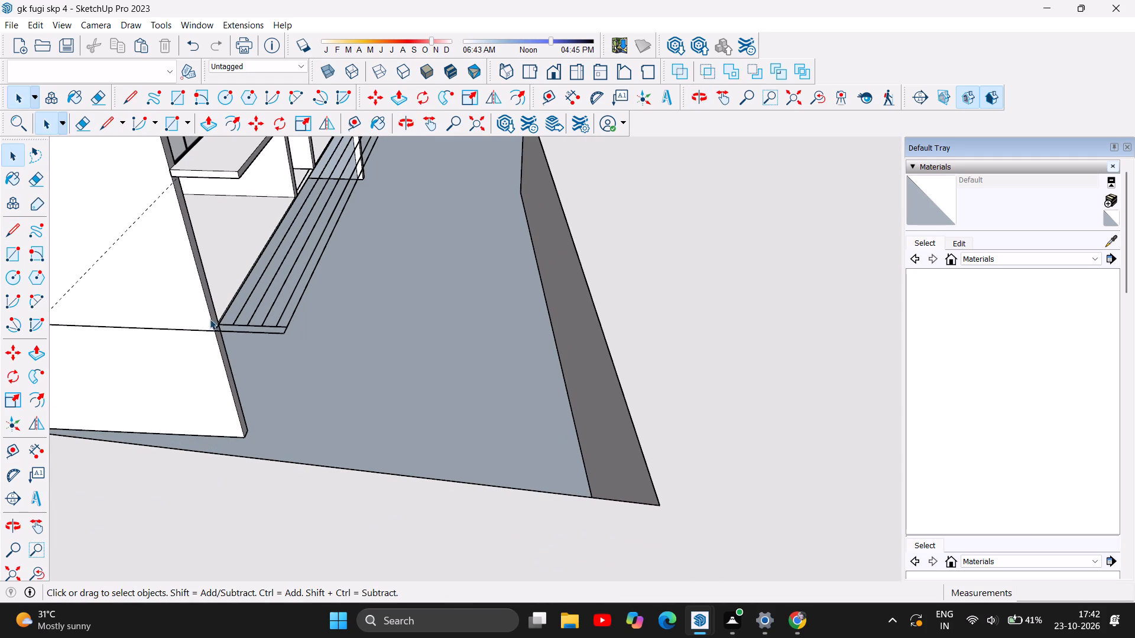
Draw a line about 25' long across the lowered ground from the near side wall's front base corner to the front boundary wall.
double_click(129, 93)
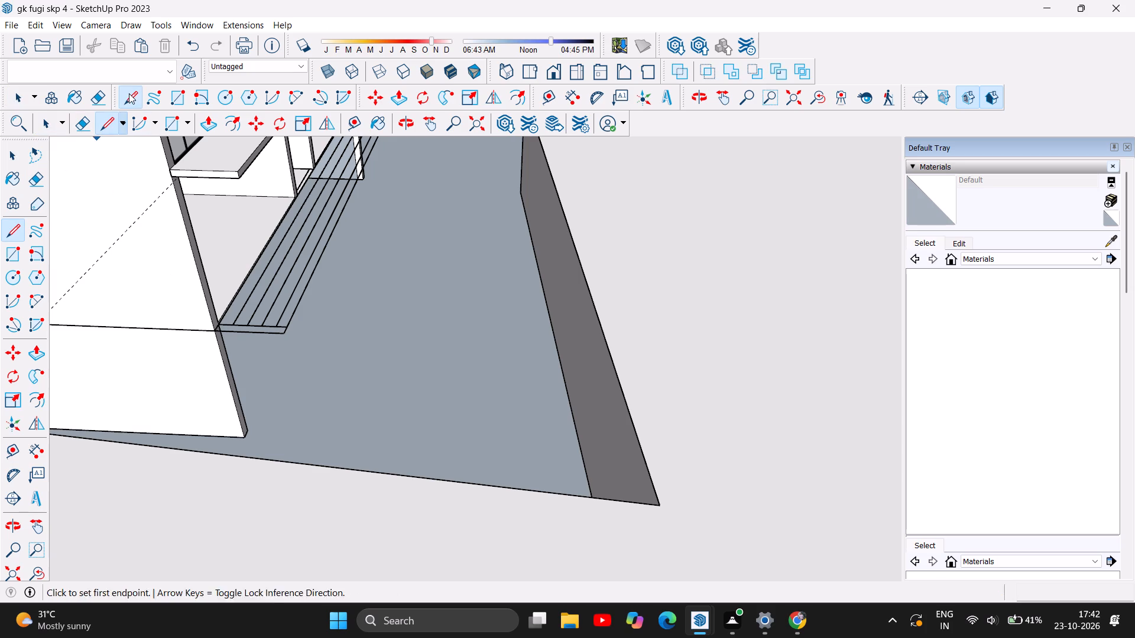
click(245, 436)
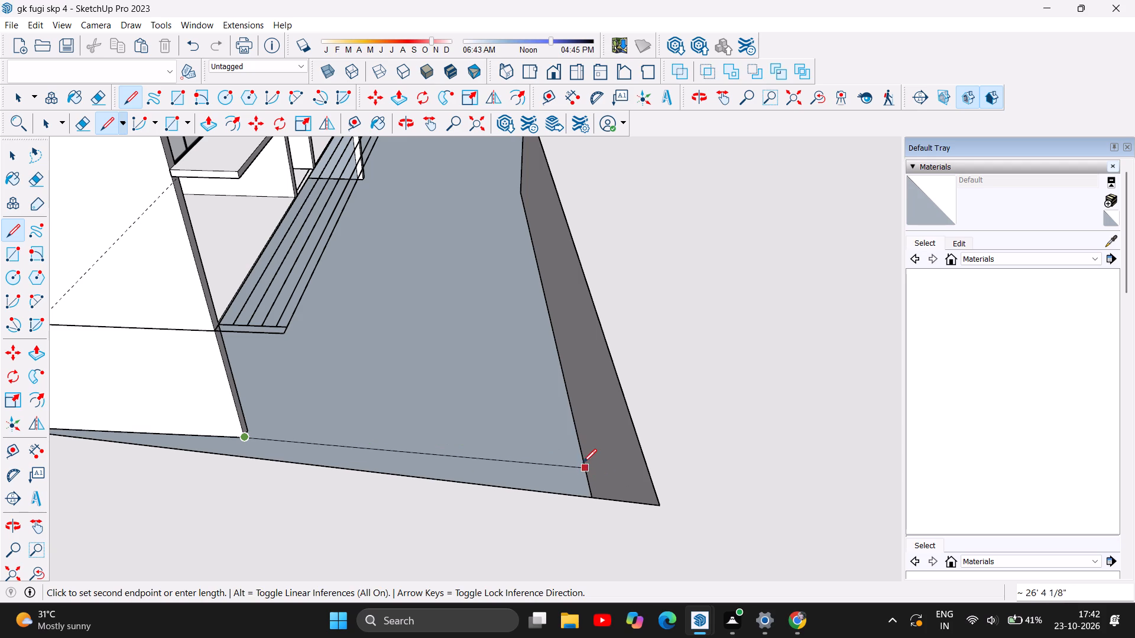
scroll(573, 464, up, 4)
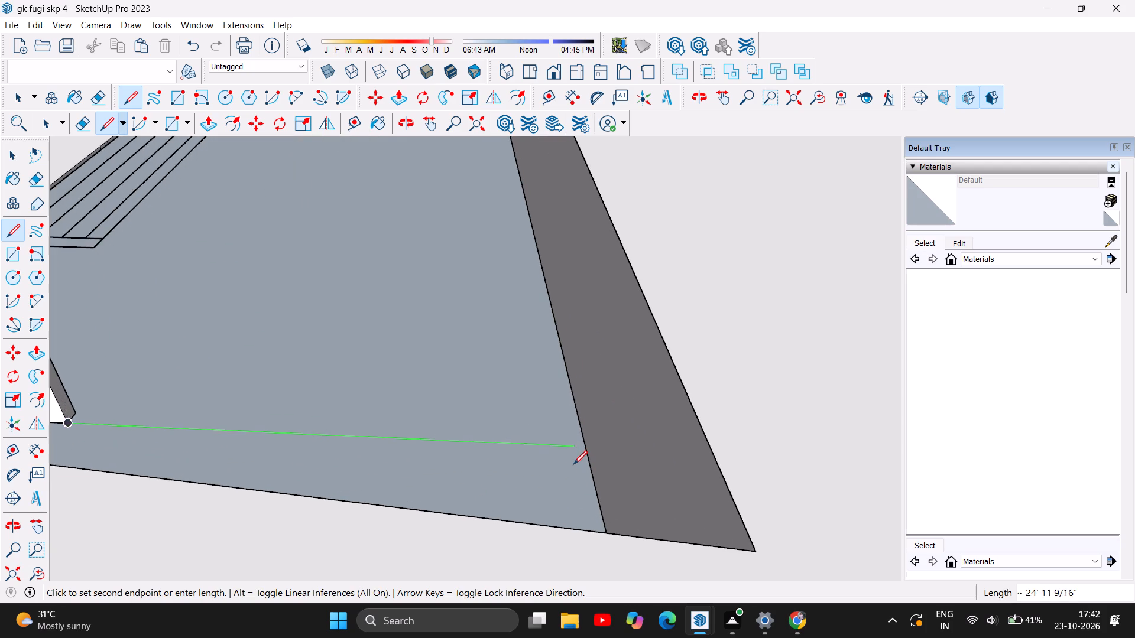
scroll(573, 464, up, 1)
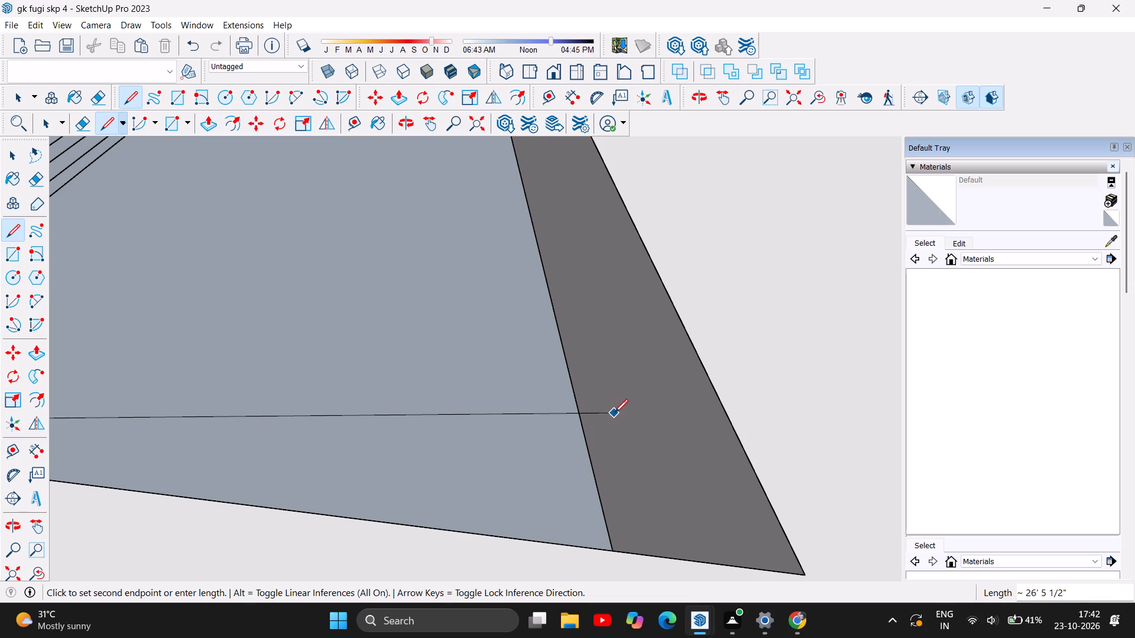
click(588, 447)
scroll(614, 542, down, 5)
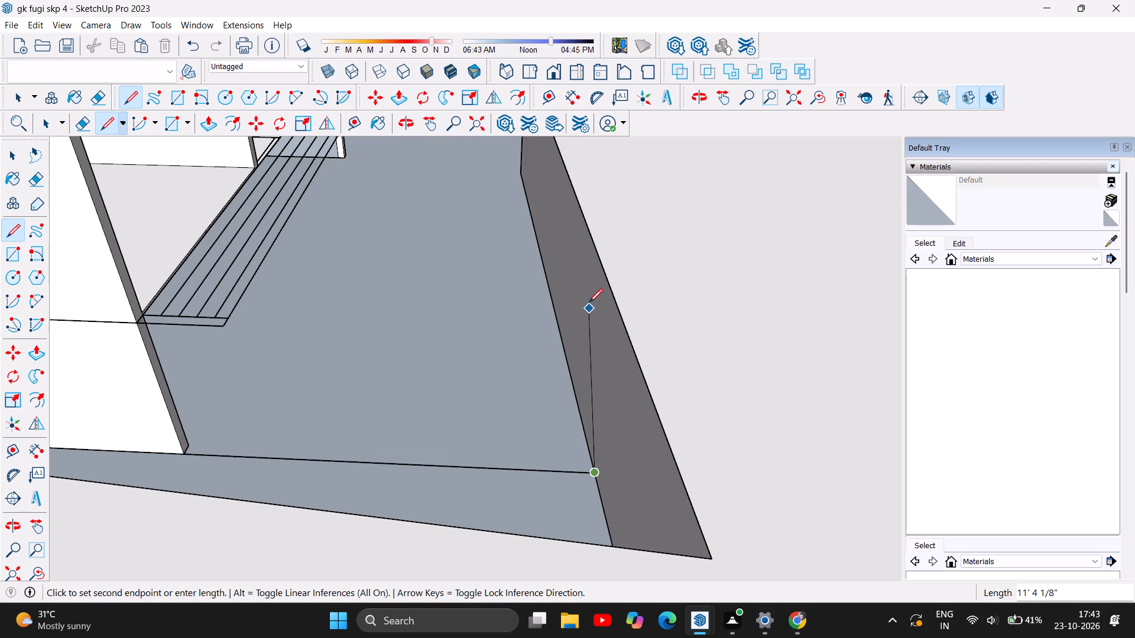
scroll(470, 368, down, 1)
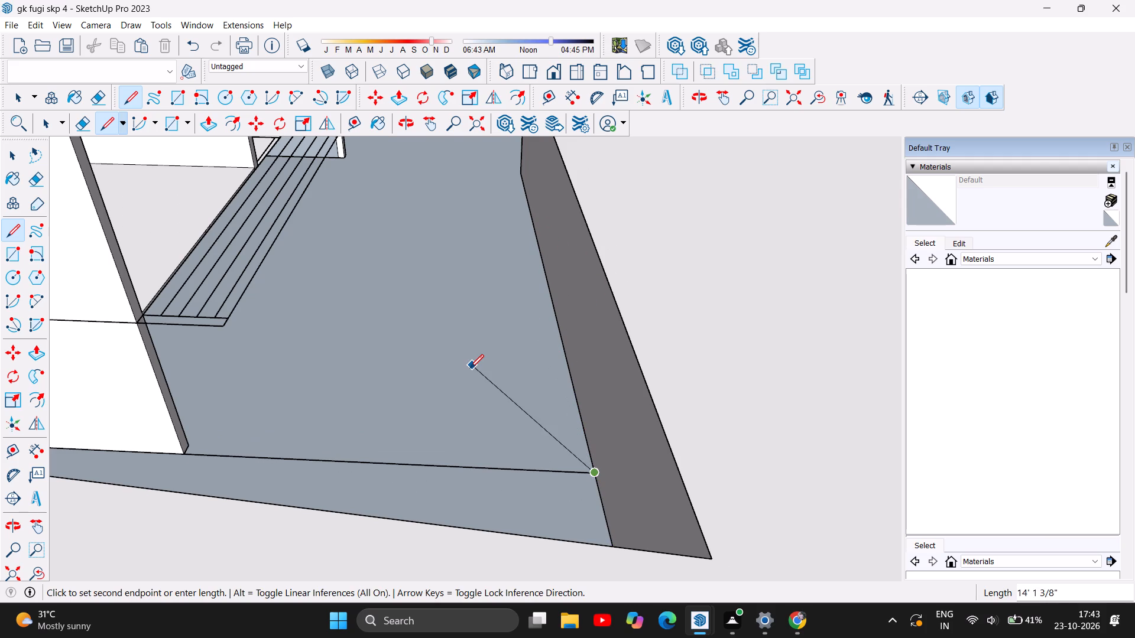
key(Escape)
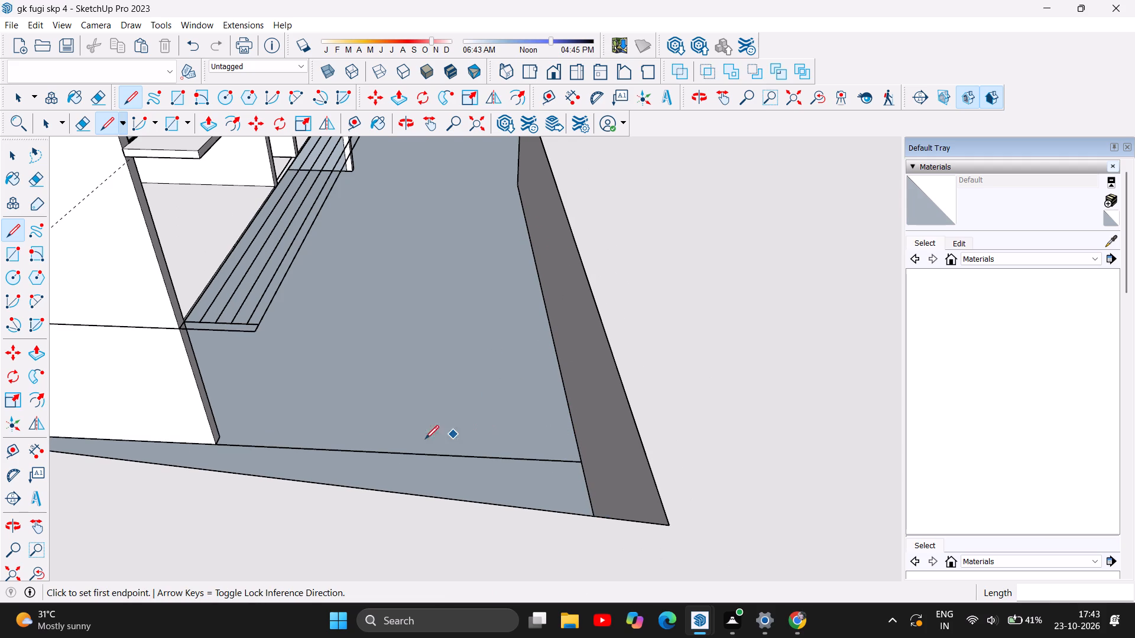
Draw a line about 48' long along the ground between the front base corners of the two side walls, beneath the steps.
click(216, 447)
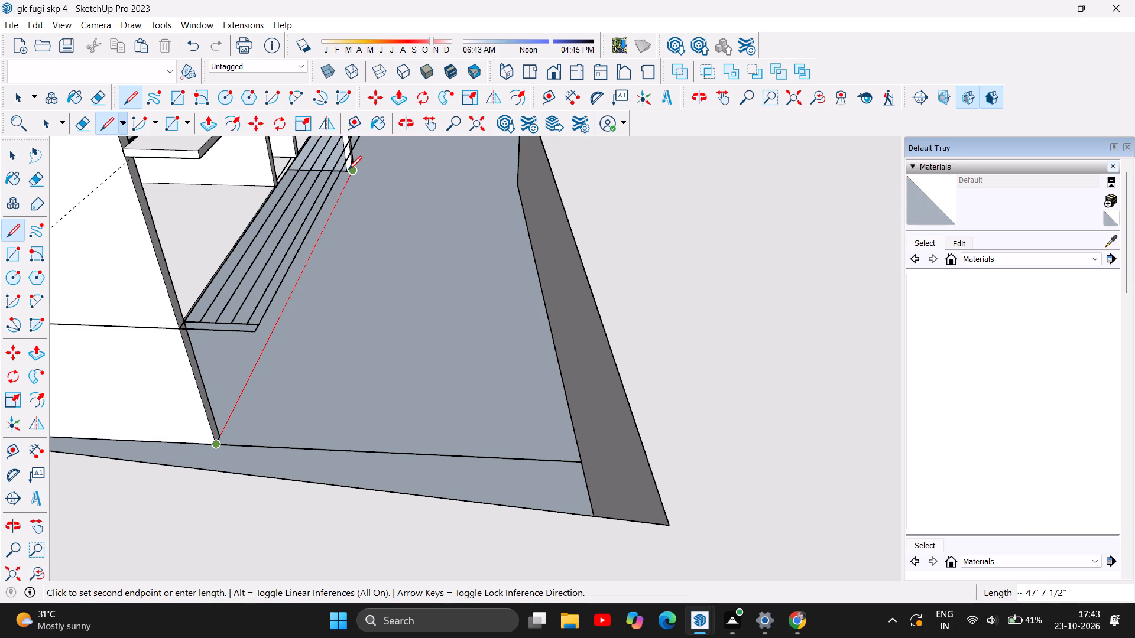
scroll(352, 167, up, 8)
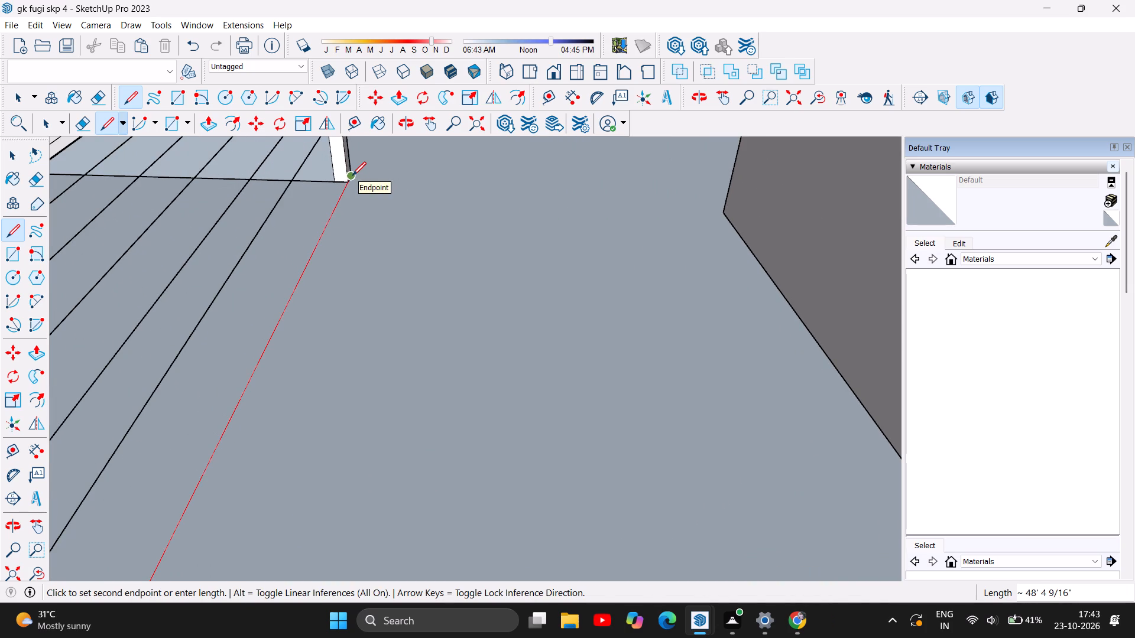
double_click(352, 175)
Draw a line about 20' long from the far side wall's front base corner straight across the ground to the front boundary wall.
scroll(327, 246, down, 6)
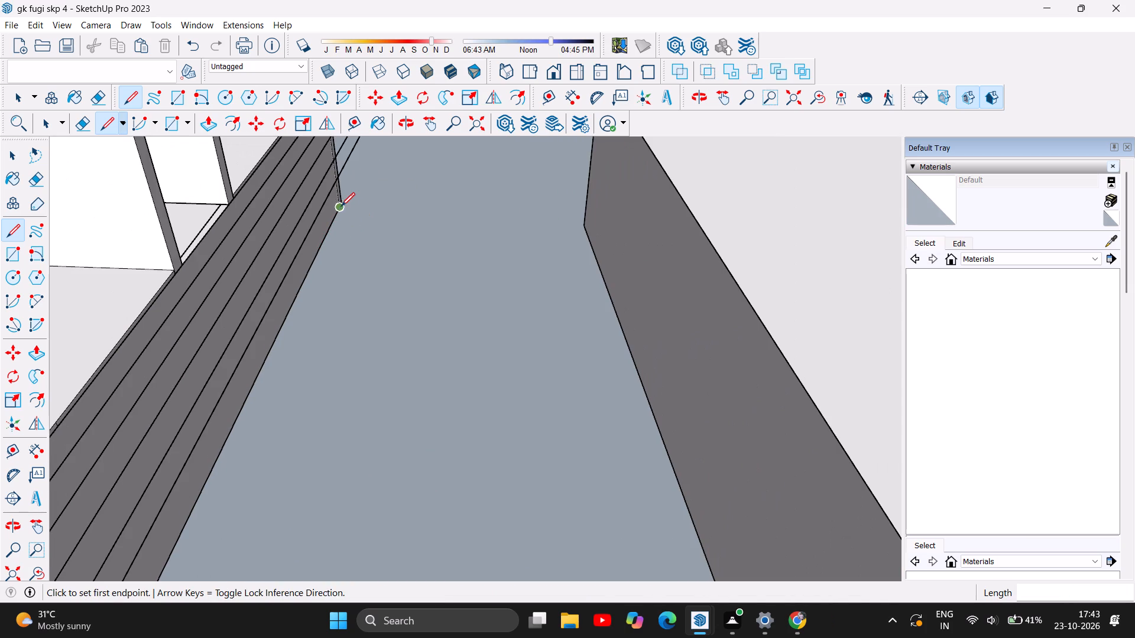
double_click(341, 205)
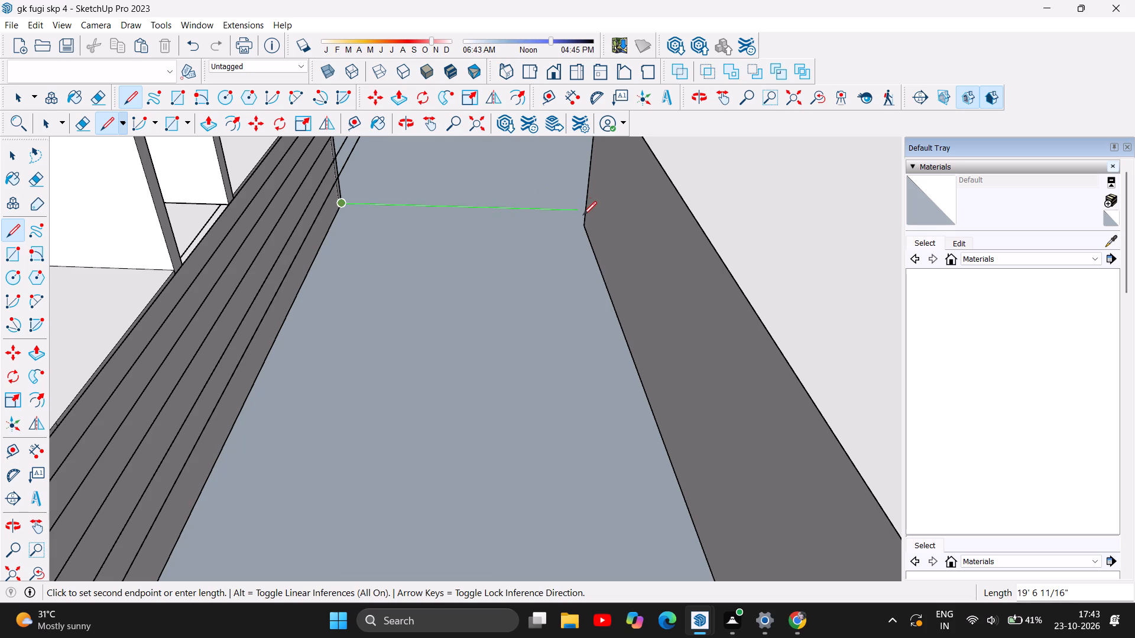
click(583, 222)
scroll(455, 301, down, 6)
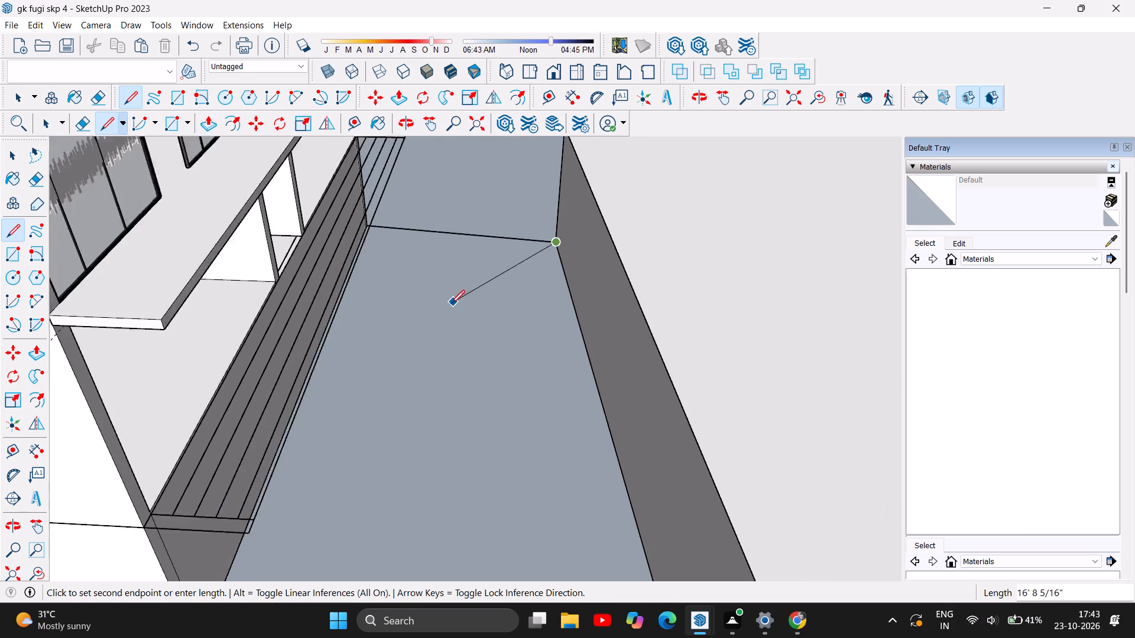
key(Escape)
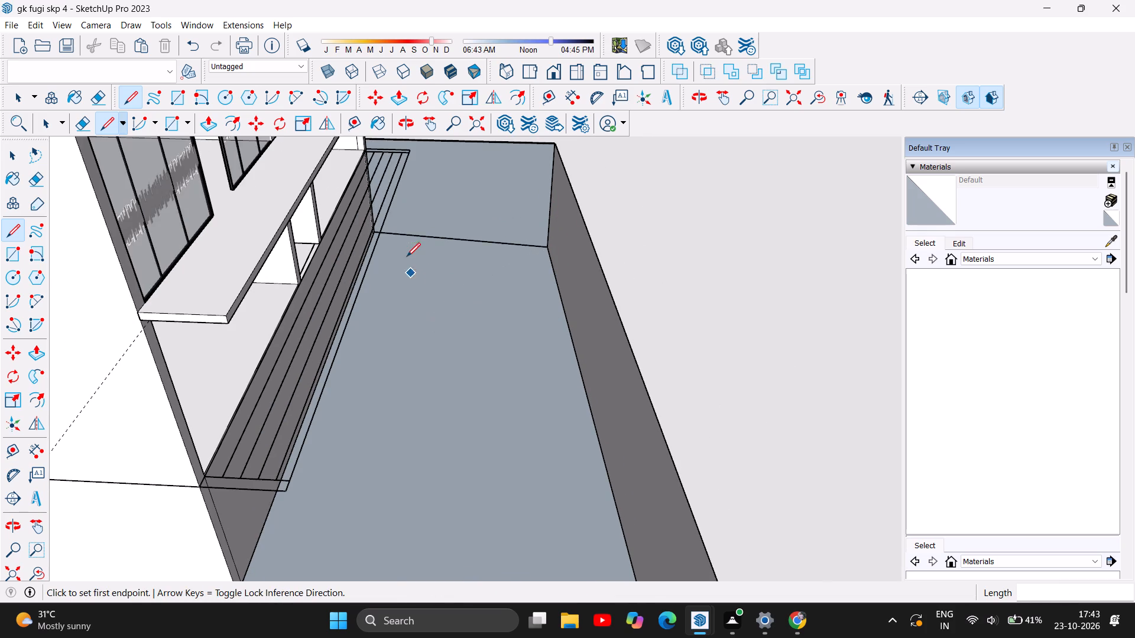
Push/Pull the outlined ground face in front of the steps up about 12' 3 1/2", to the top of the boundary wall.
scroll(407, 256, down, 5)
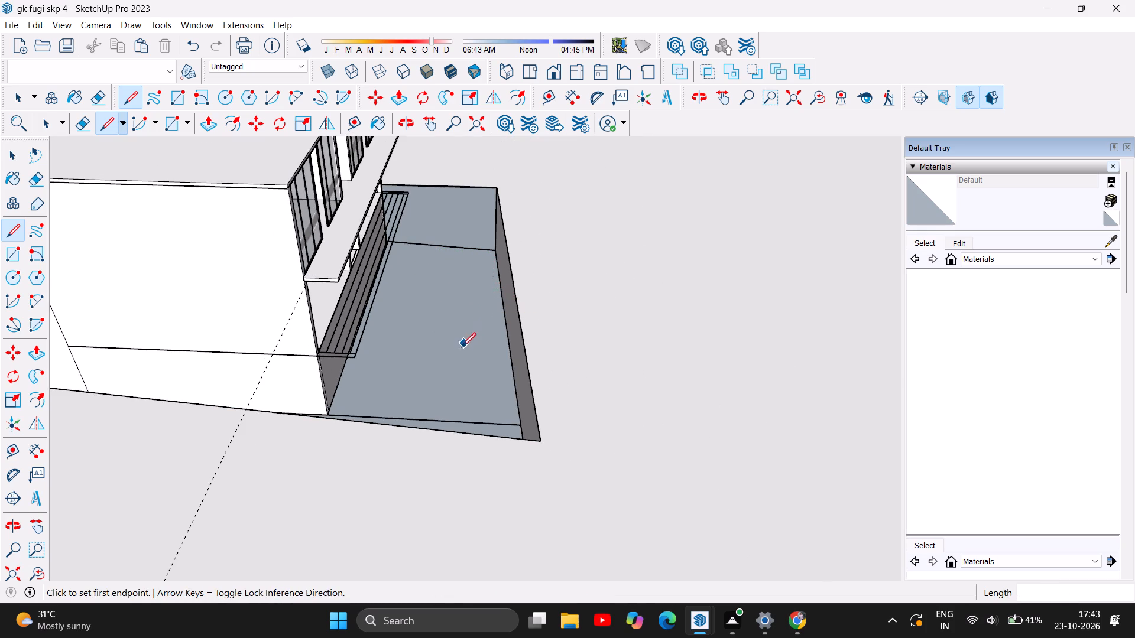
scroll(459, 365, up, 2)
click(213, 128)
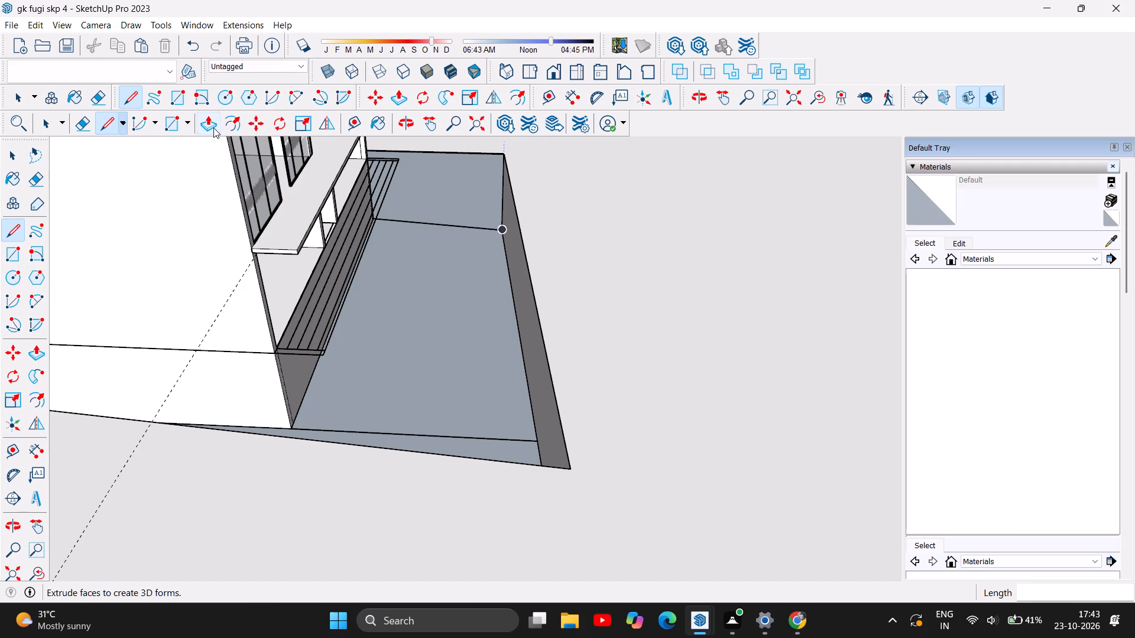
click(440, 345)
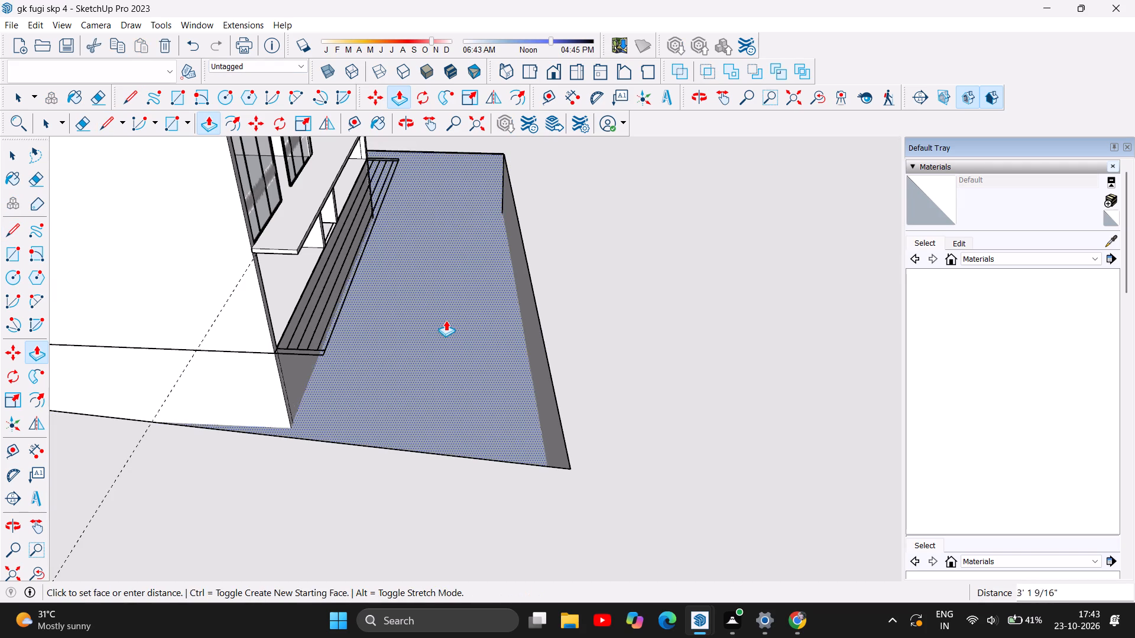
double_click(419, 262)
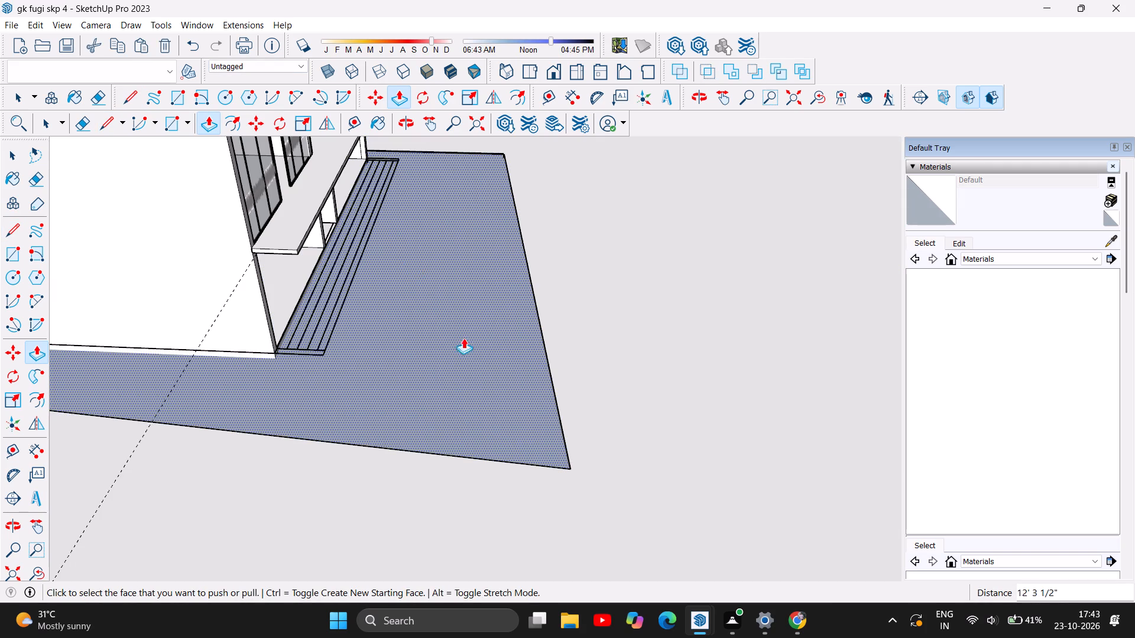
Examine the raised ground in front of the steps and along the side walls from several angles.
click(413, 126)
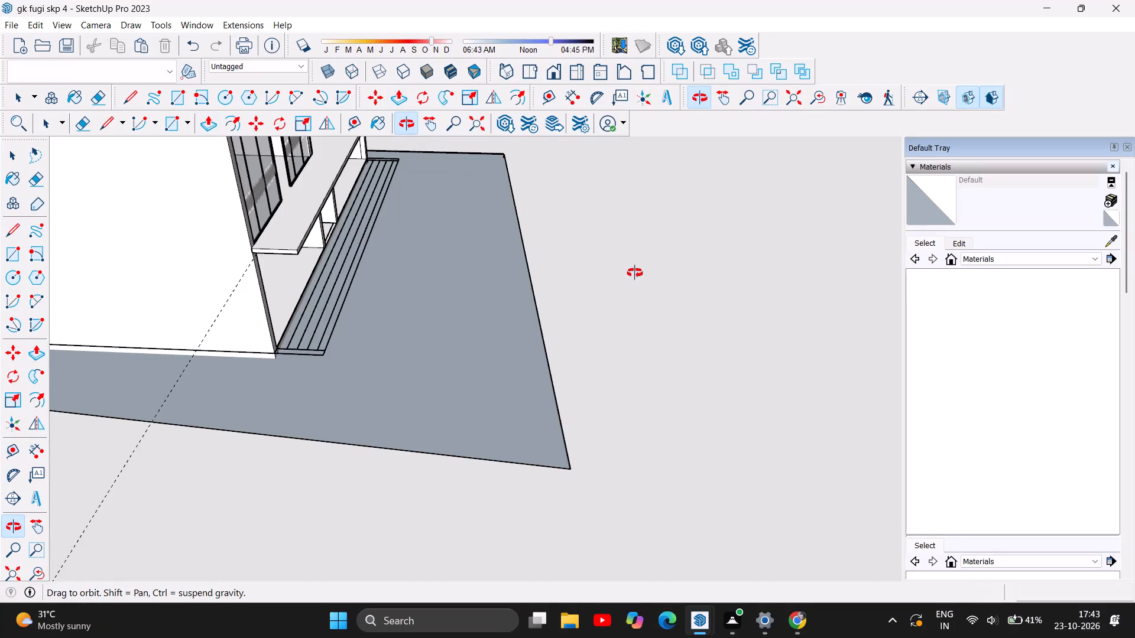
drag(643, 275, 219, 221)
scroll(476, 354, down, 4)
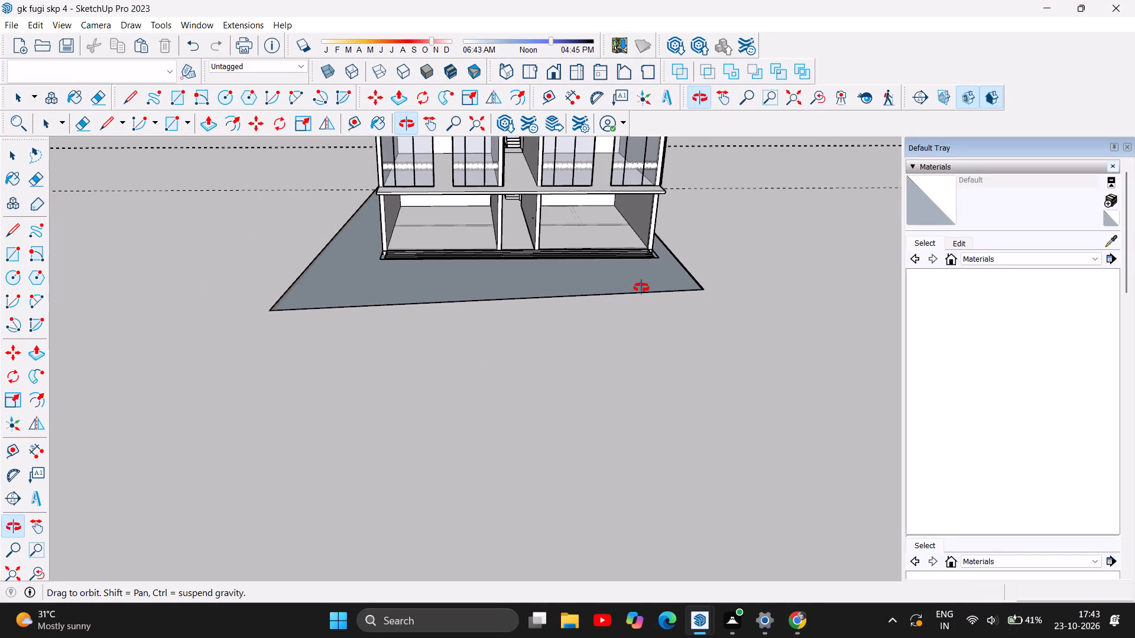
scroll(674, 273, up, 4)
drag(644, 269, 388, 245)
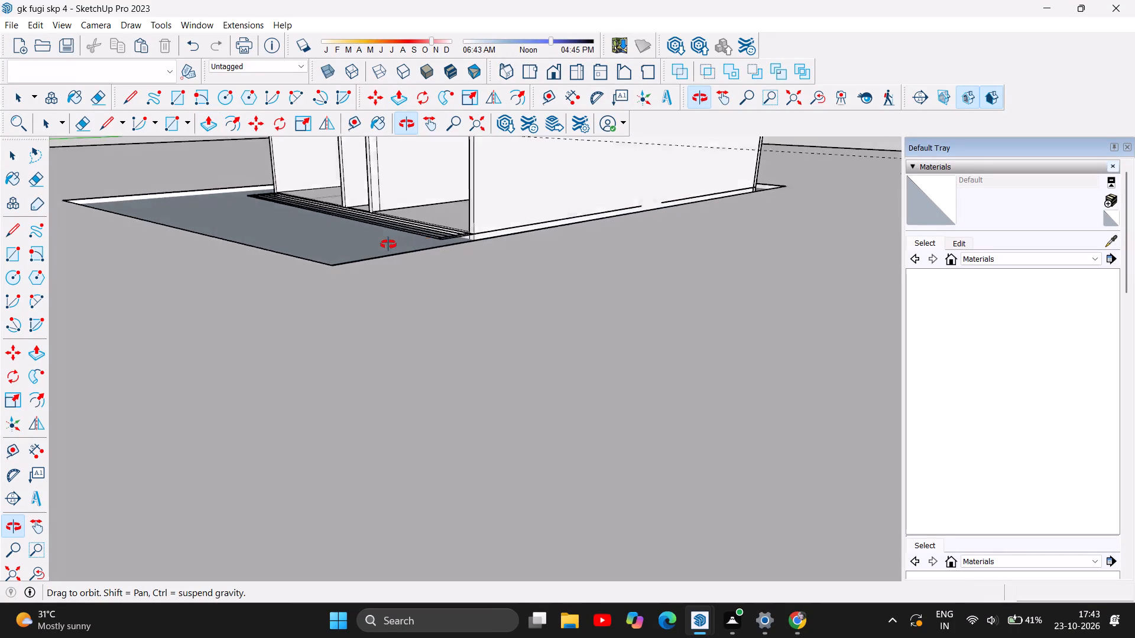
drag(388, 245, 741, 304)
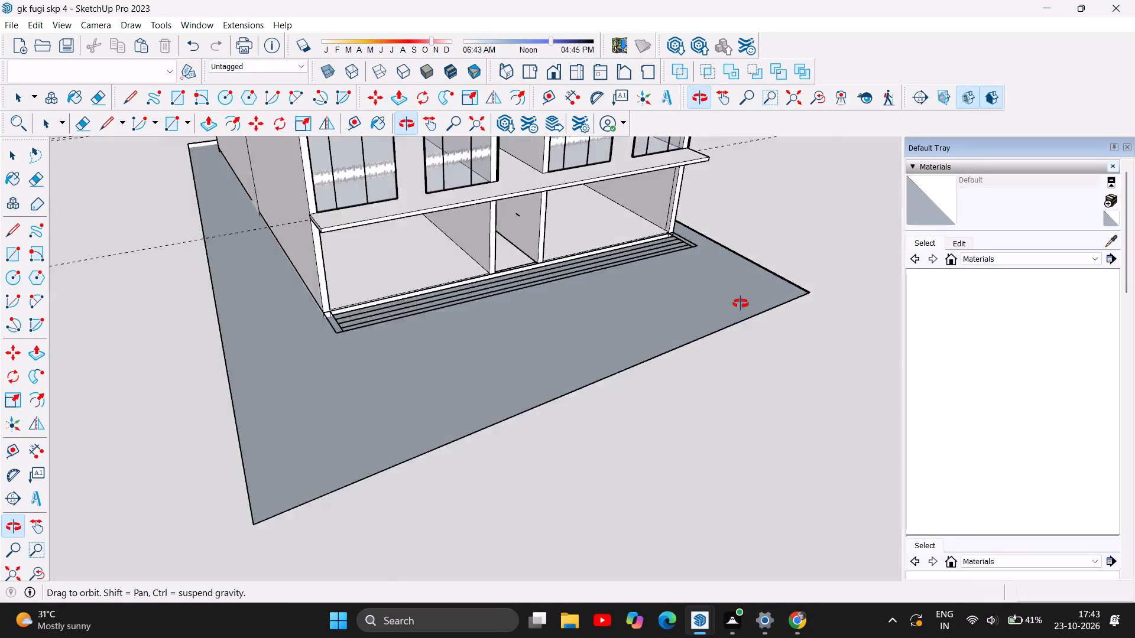
drag(741, 304, 734, 237)
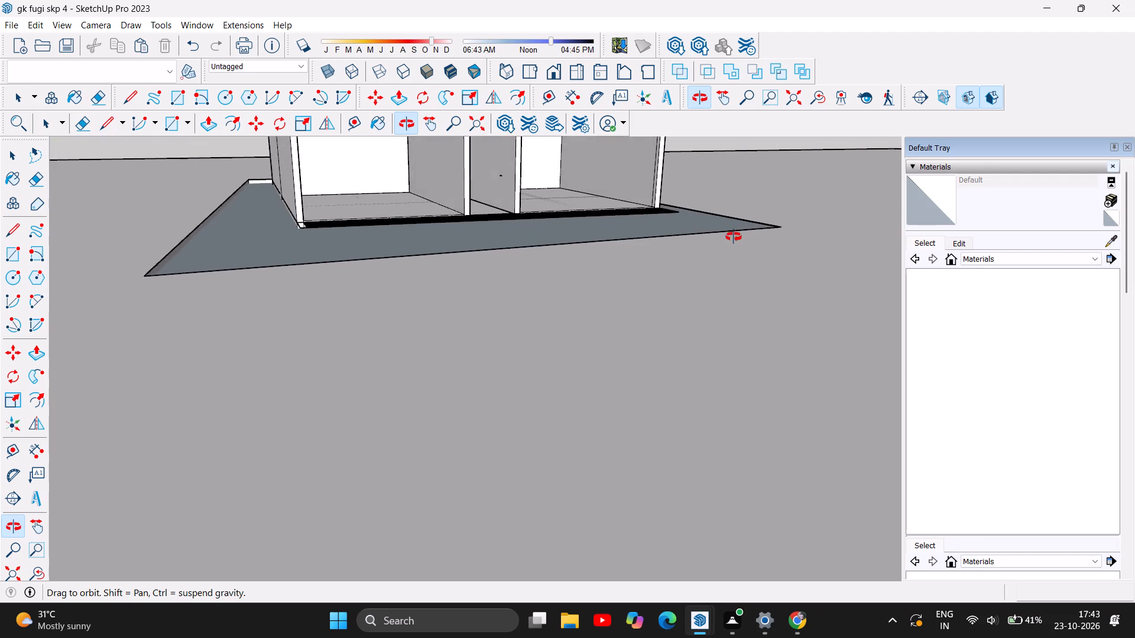
drag(734, 237, 718, 223)
scroll(268, 373, down, 3)
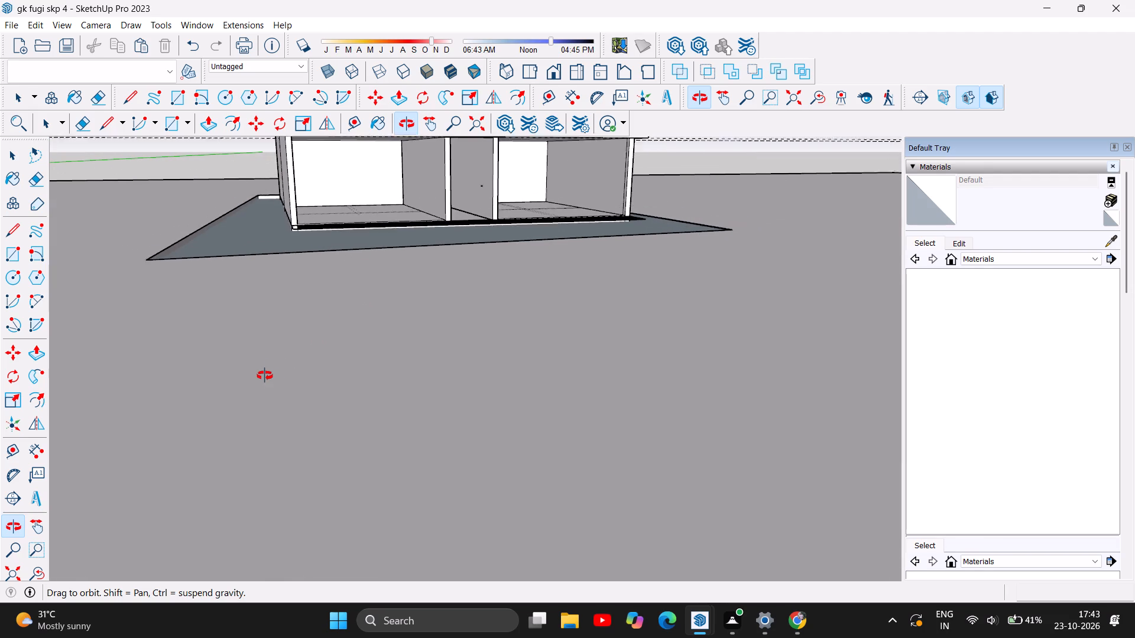
scroll(265, 376, down, 2)
scroll(197, 394, down, 7)
scroll(568, 281, up, 4)
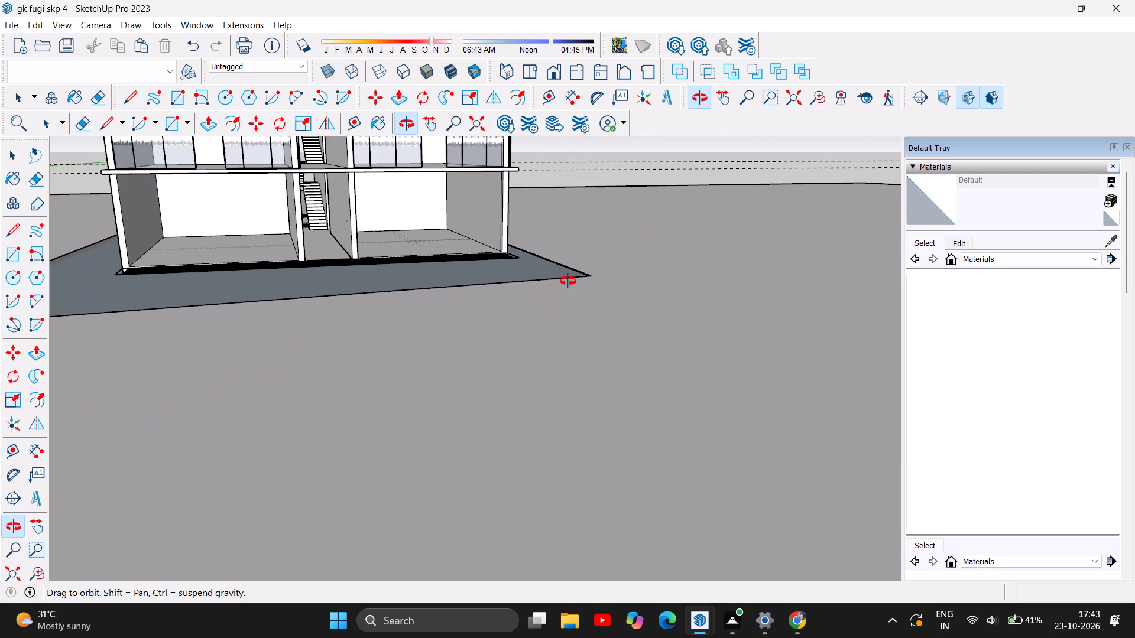
drag(489, 248, 472, 296)
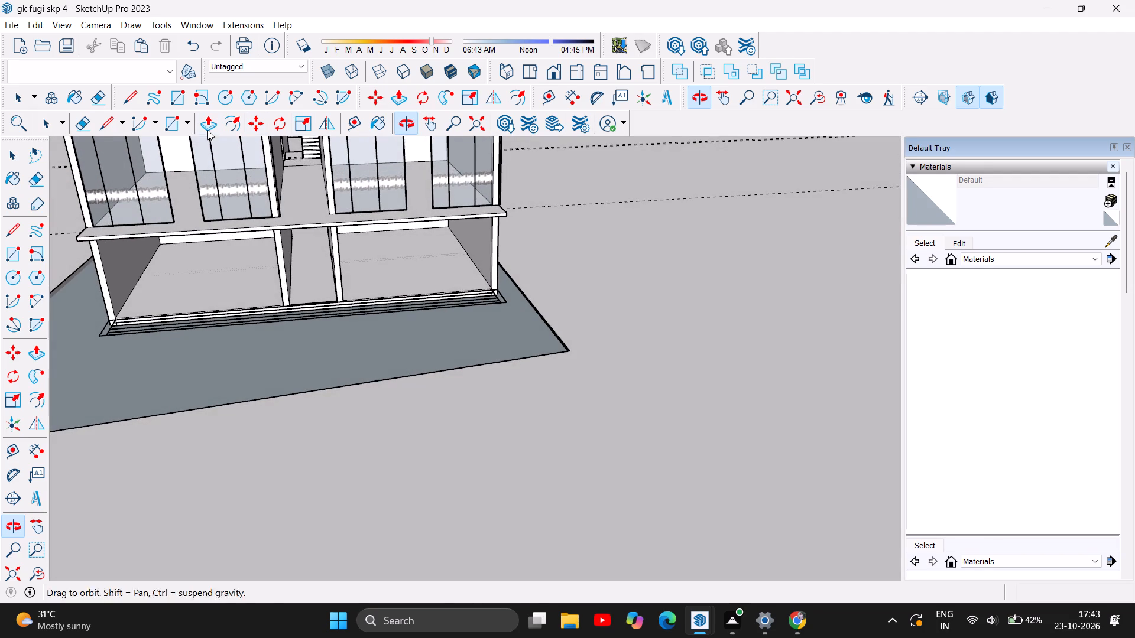
Push/Pull the ground face in front of the building down about 4' 1/8", below the step outlines.
click(209, 129)
drag(229, 342, 226, 358)
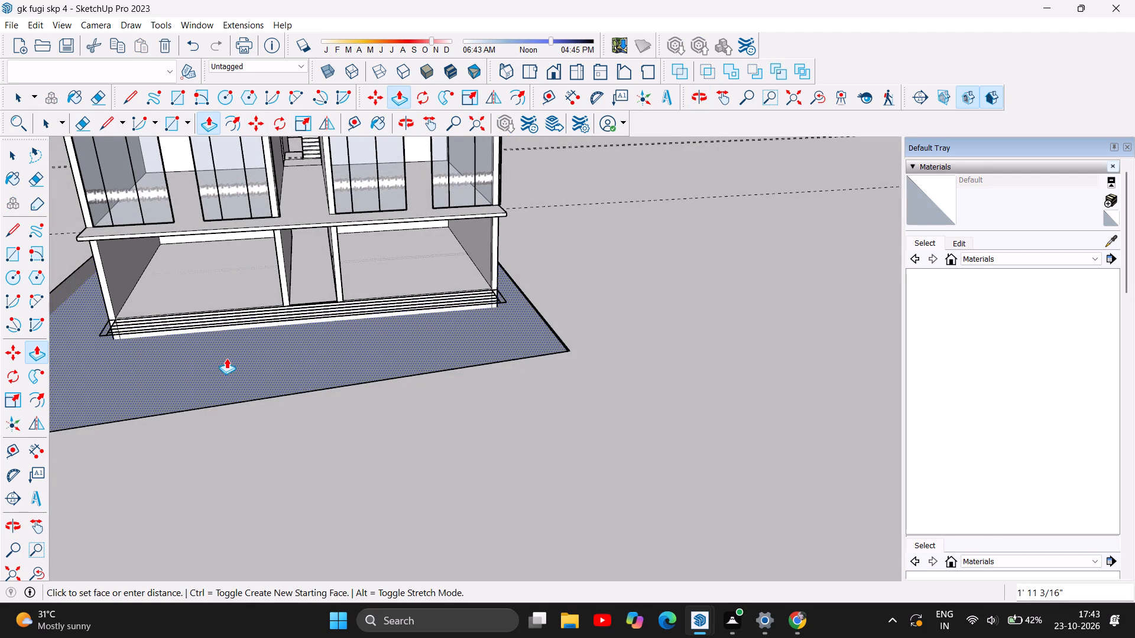
drag(226, 358, 329, 327)
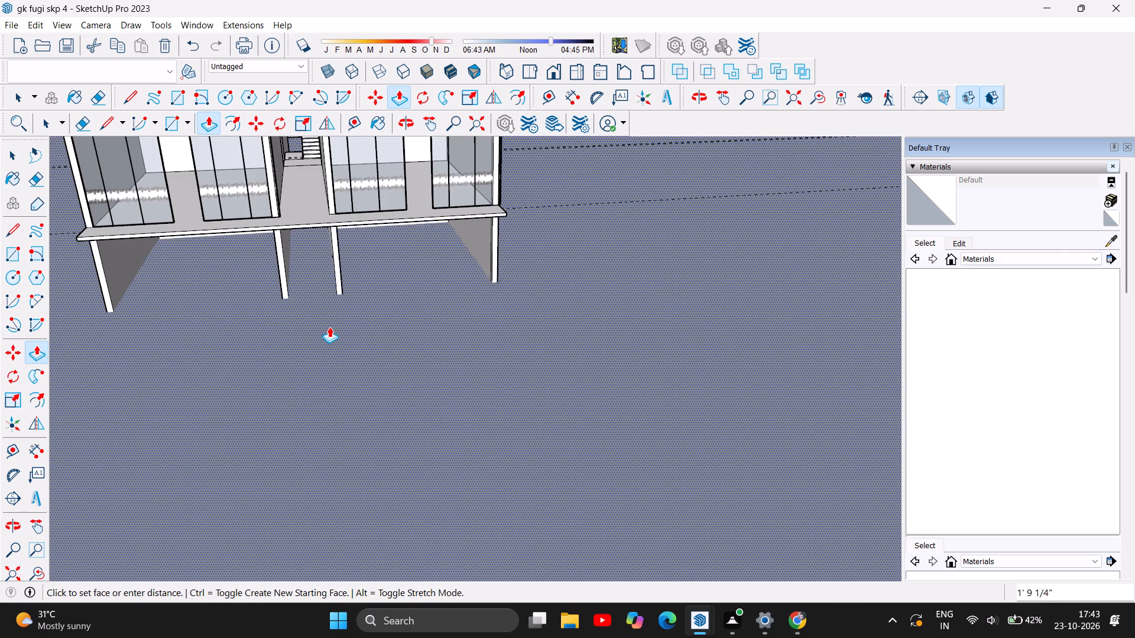
drag(329, 327, 391, 364)
scroll(160, 315, up, 5)
scroll(211, 369, up, 2)
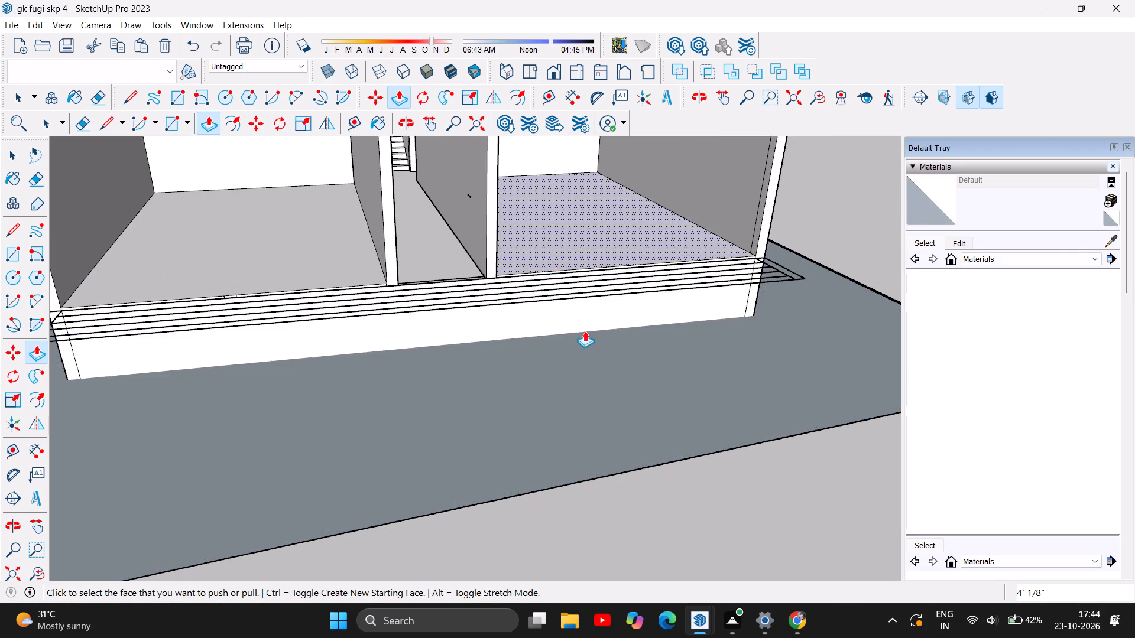
Examine the lowered ground, the exposed base of the front and the step outlines from several angles.
scroll(520, 336, down, 5)
scroll(461, 354, down, 6)
scroll(459, 356, up, 4)
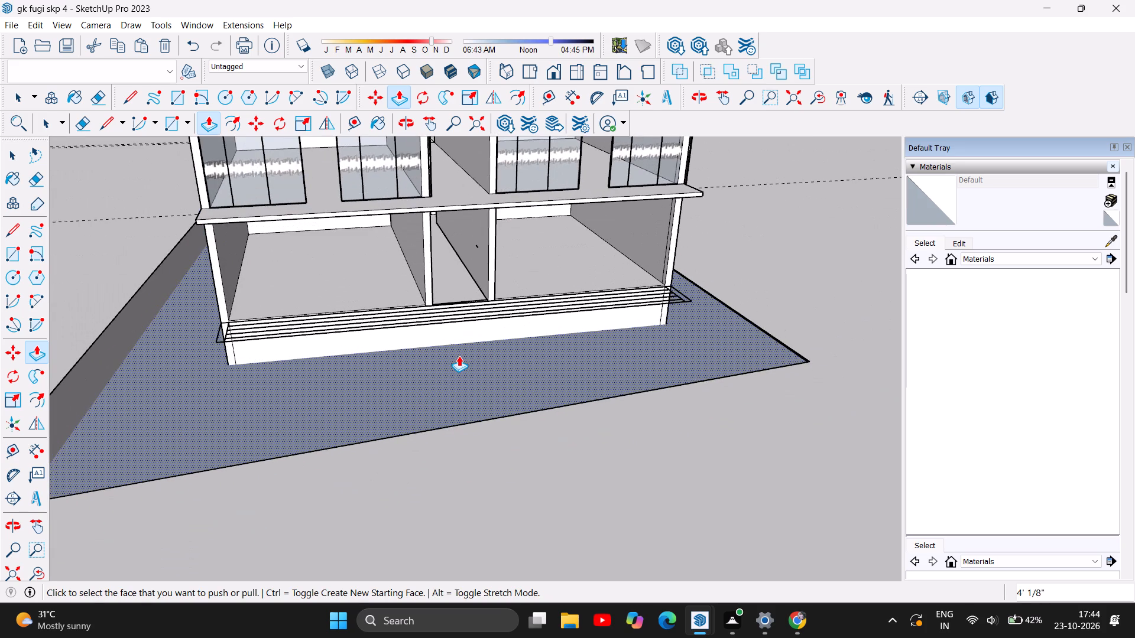
scroll(459, 356, up, 1)
click(407, 133)
drag(405, 336, 446, 311)
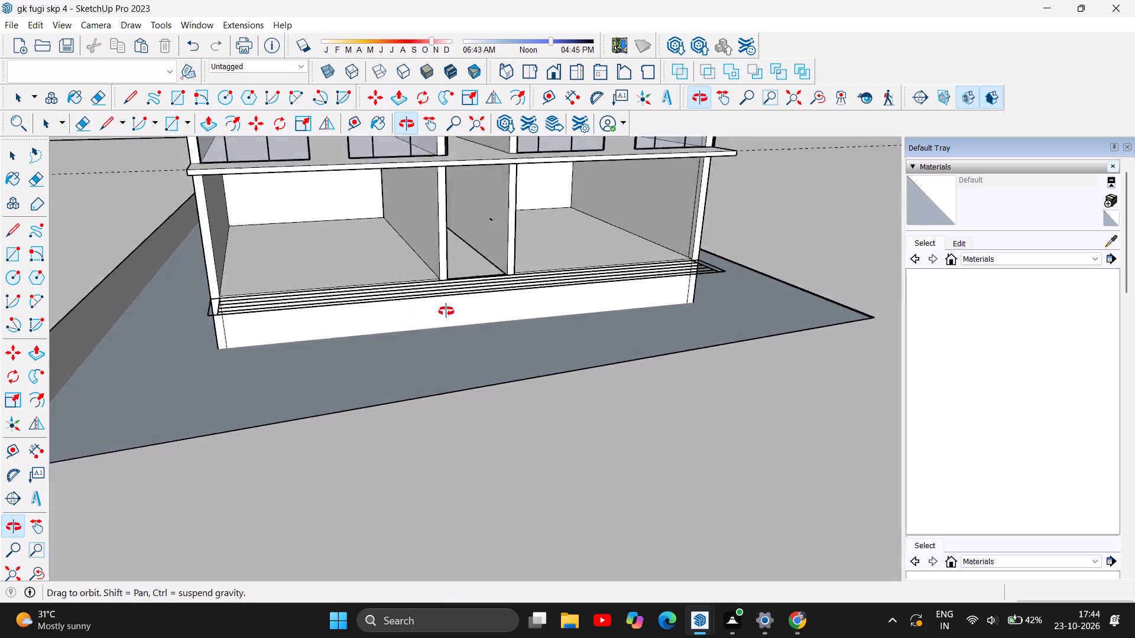
drag(446, 311, 646, 303)
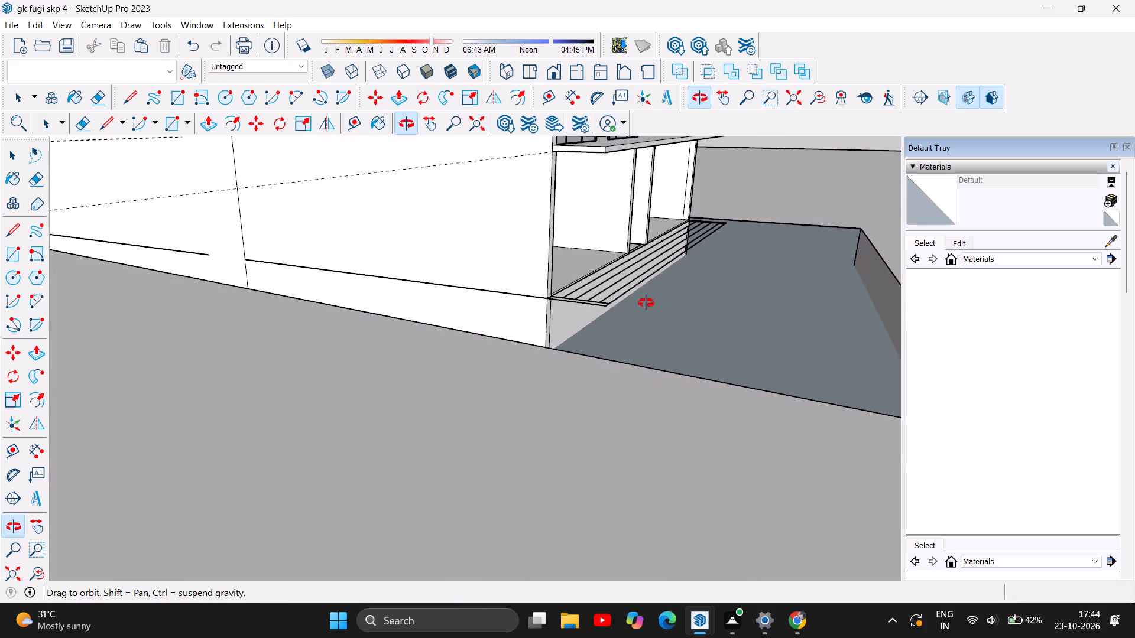
drag(646, 303, 392, 310)
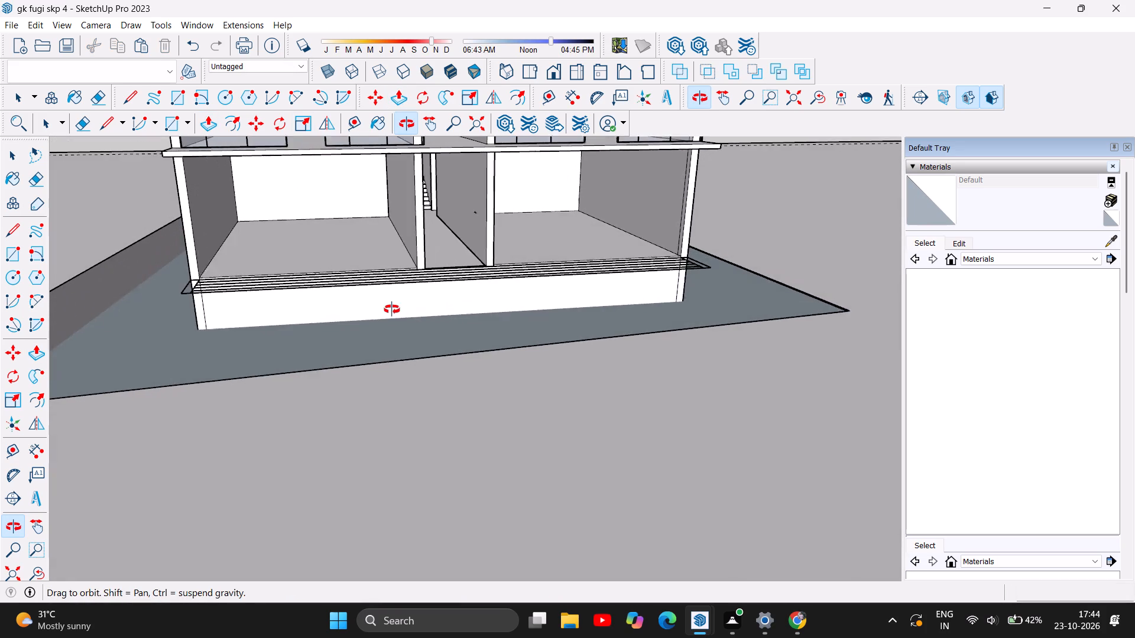
drag(392, 310, 391, 310)
drag(361, 357, 360, 450)
scroll(444, 349, down, 6)
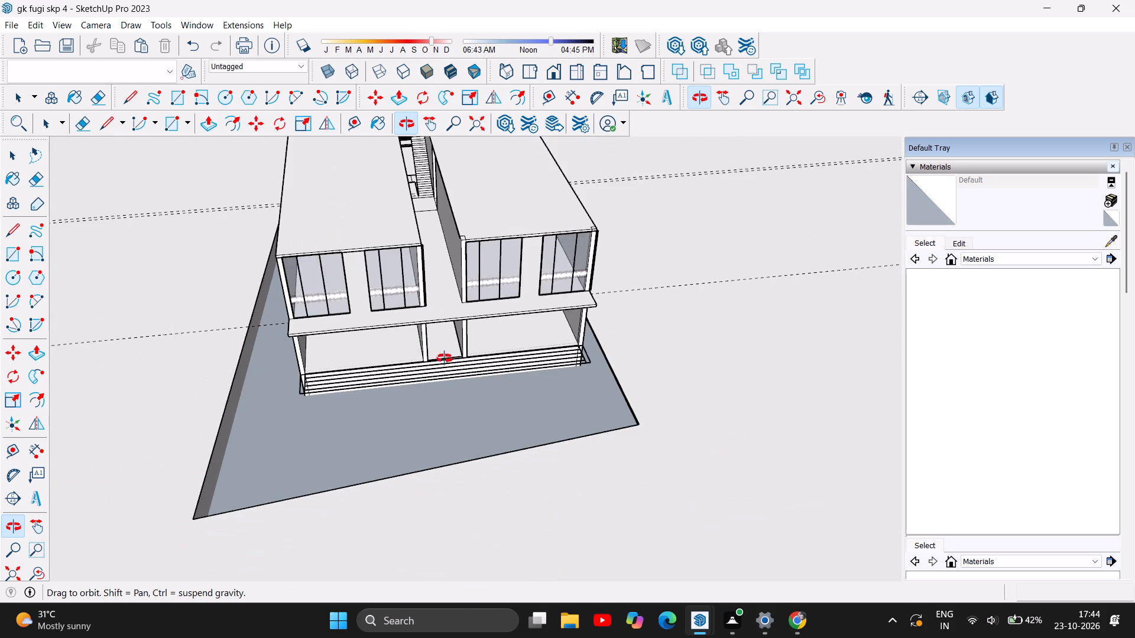
scroll(442, 450, down, 3)
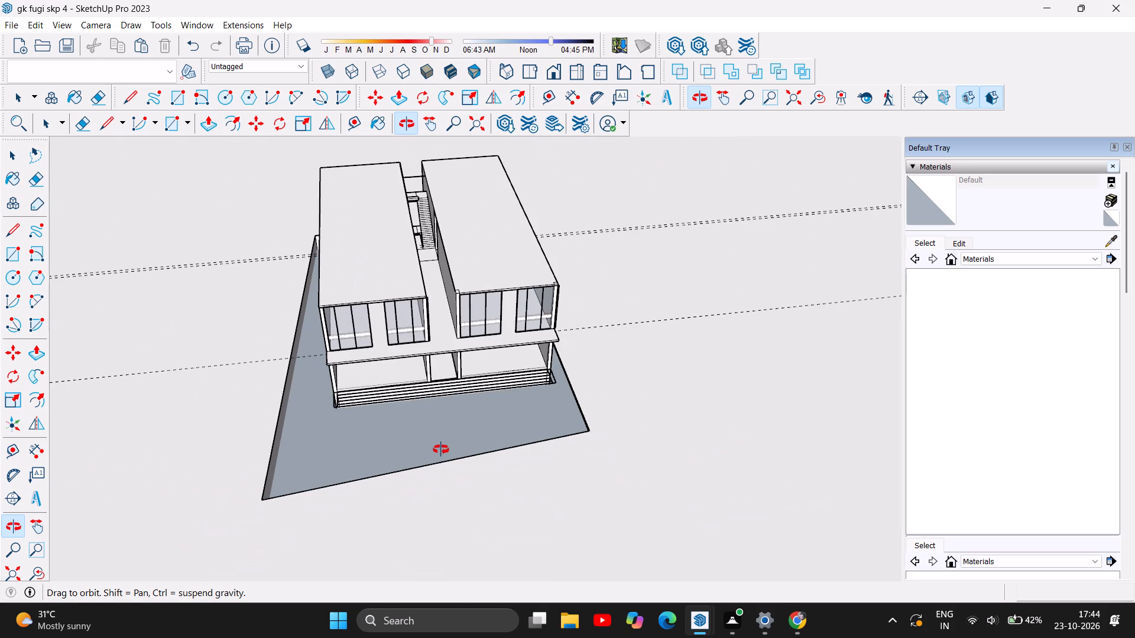
drag(440, 448, 216, 307)
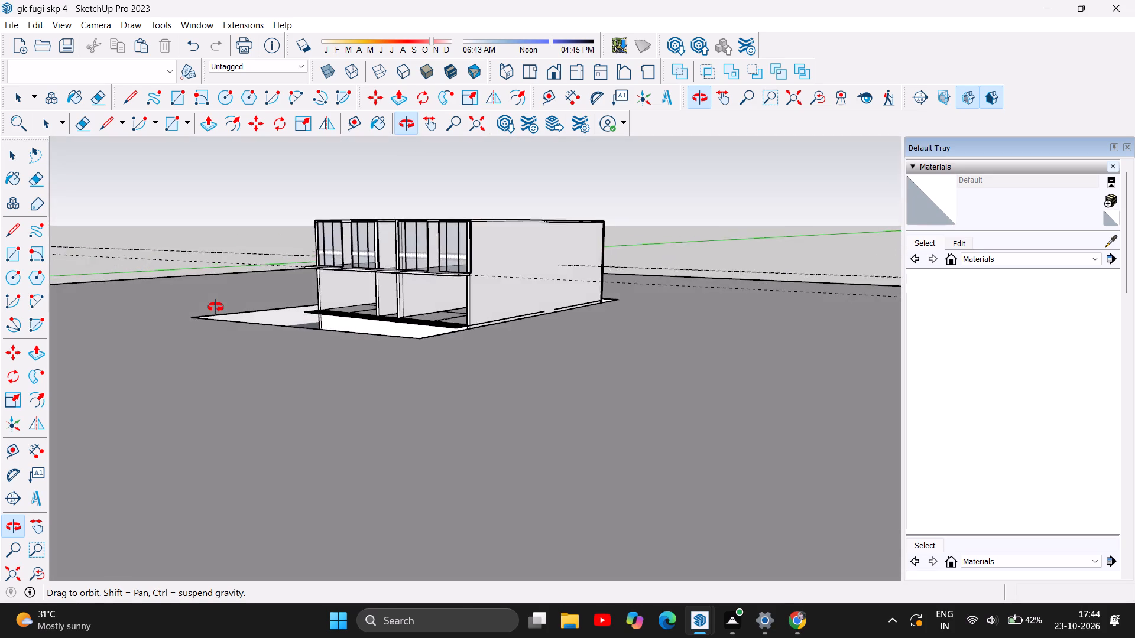
drag(216, 307, 559, 289)
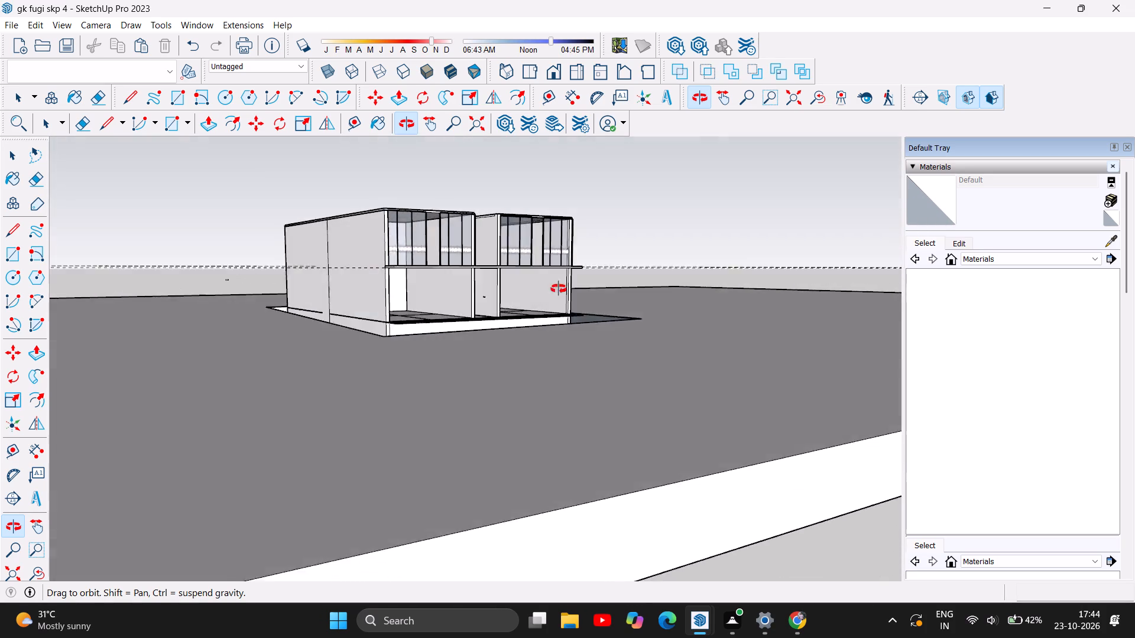
drag(559, 289, 414, 316)
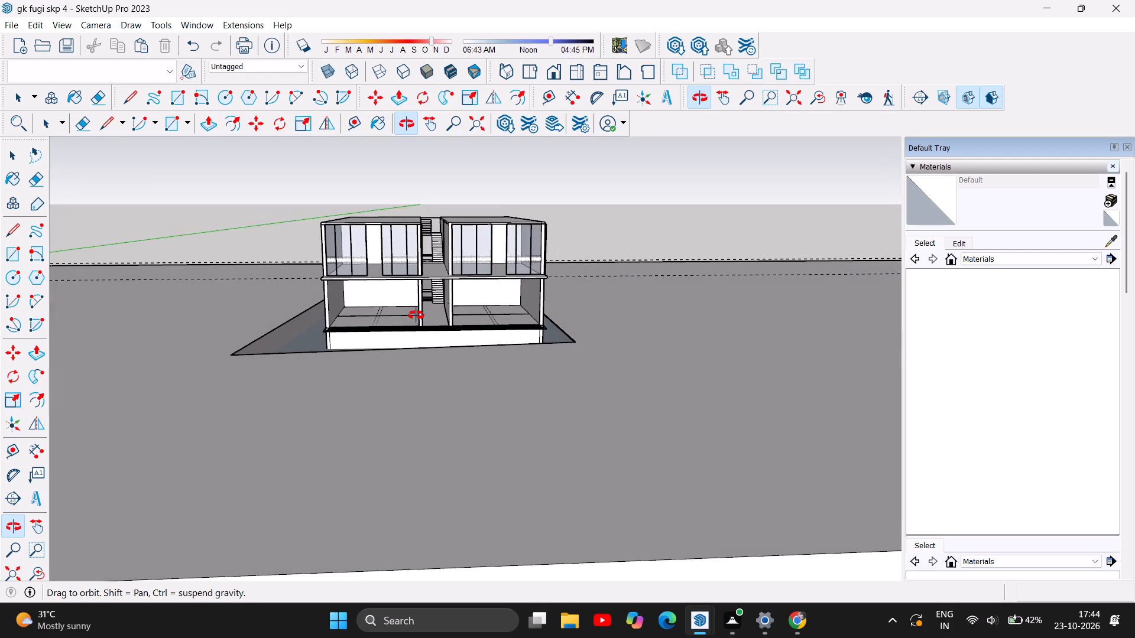
scroll(416, 315, up, 7)
drag(401, 391, 387, 396)
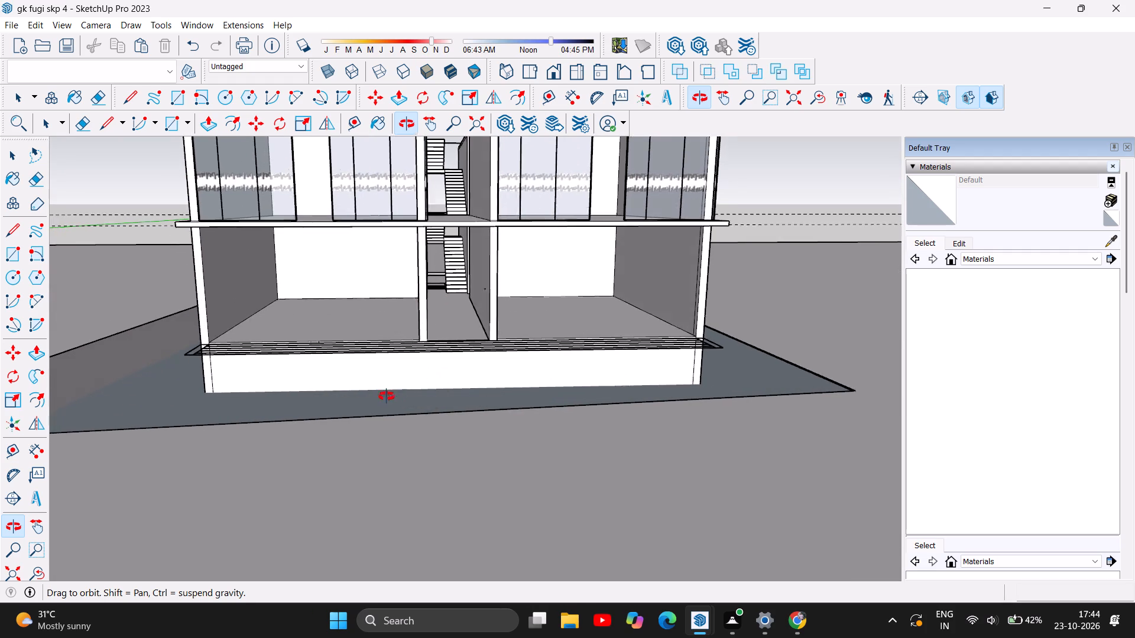
drag(387, 396, 398, 457)
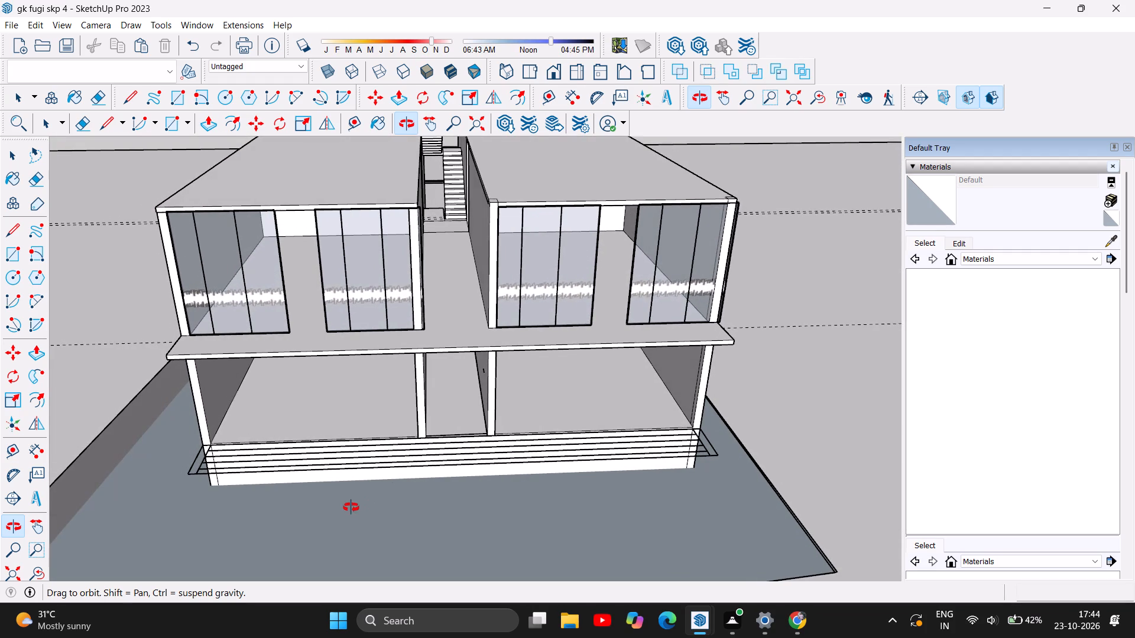
scroll(362, 484, up, 4)
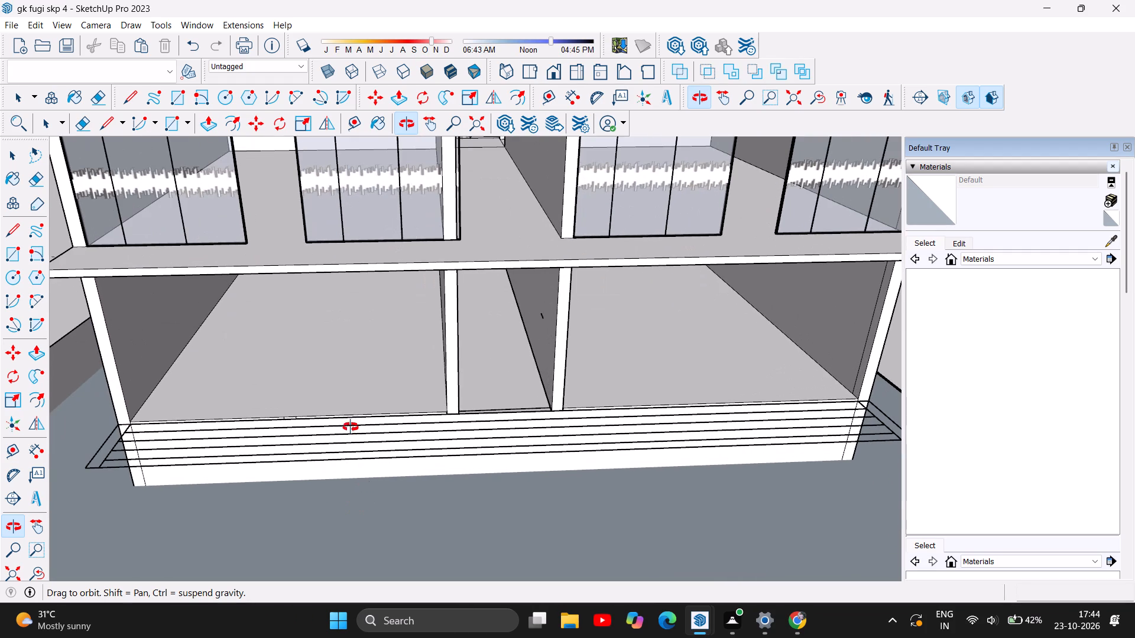
scroll(351, 427, down, 4)
scroll(352, 486, up, 2)
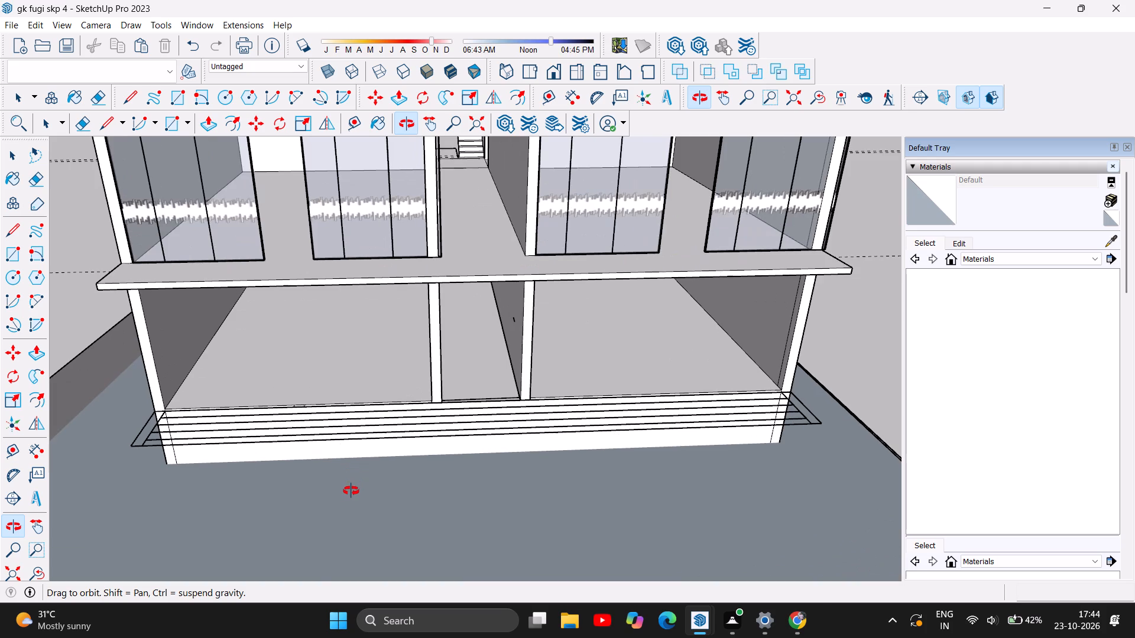
drag(358, 467, 349, 503)
drag(321, 432, 313, 456)
scroll(300, 415, down, 2)
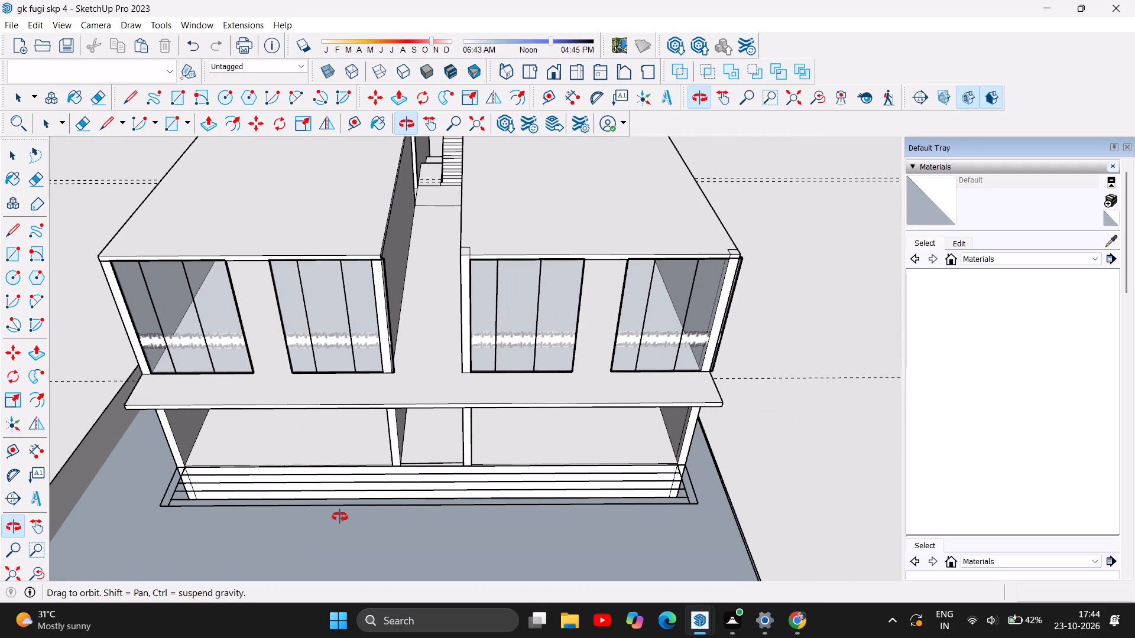
scroll(315, 417, down, 5)
drag(335, 476, 325, 519)
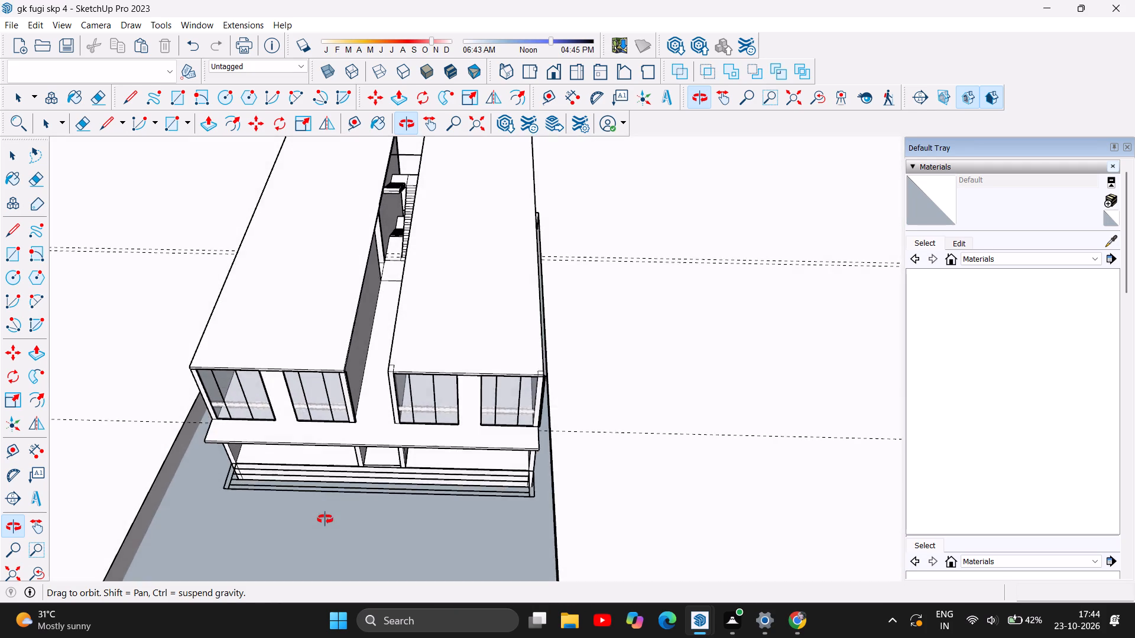
drag(325, 519, 343, 485)
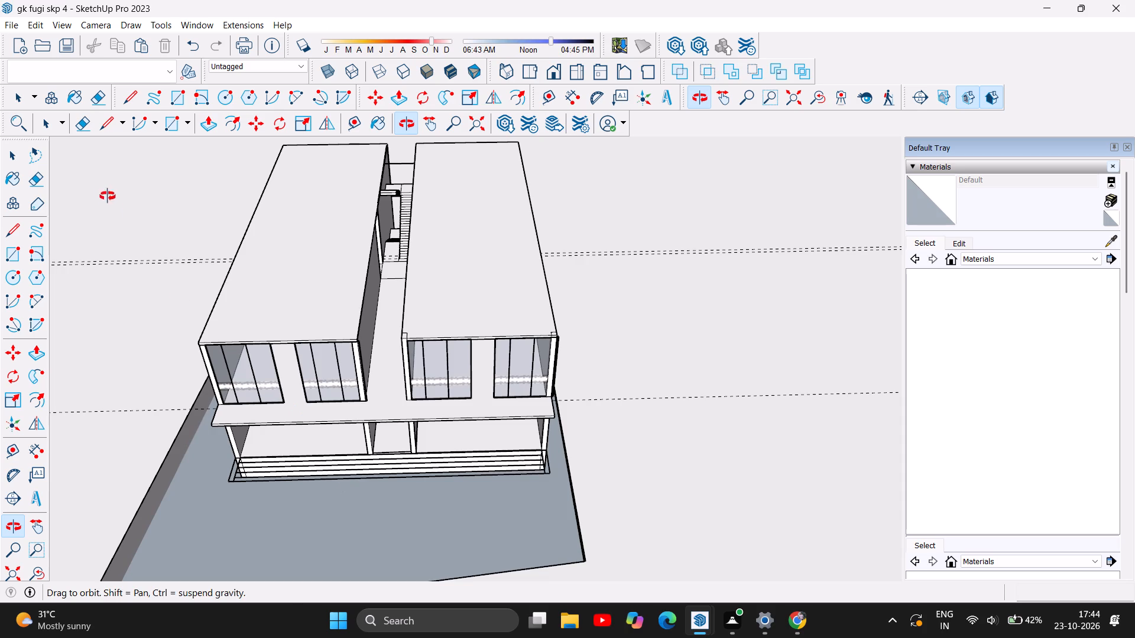
Draw a rectangle about 45' 8" by 4' 9" over the step outlines, starting at the side wall's front base corner.
click(176, 97)
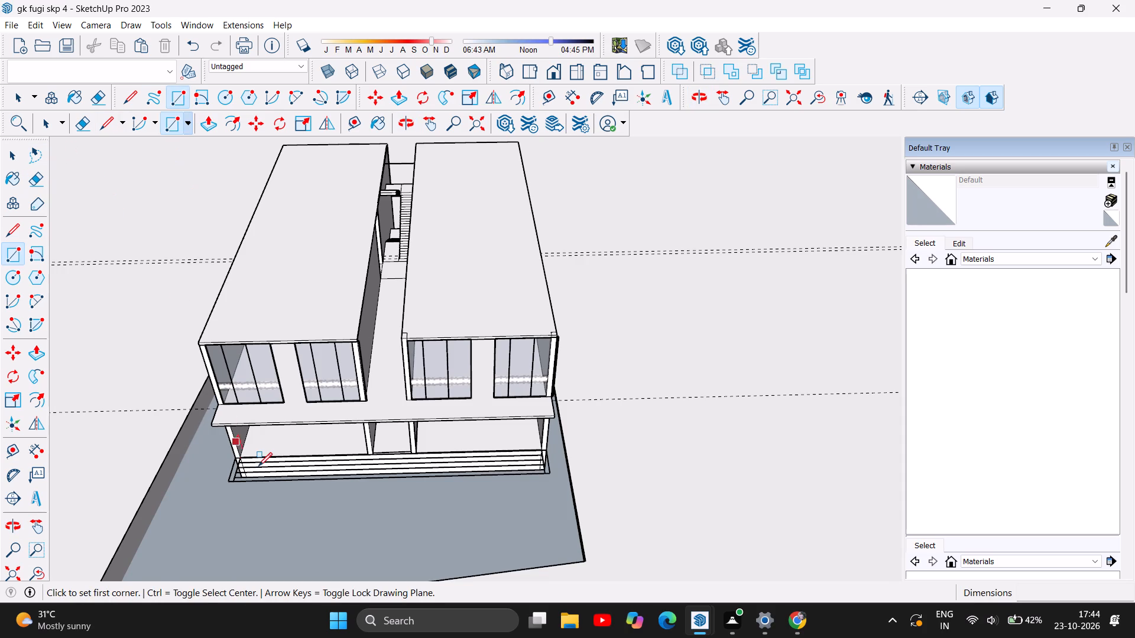
scroll(259, 467, up, 10)
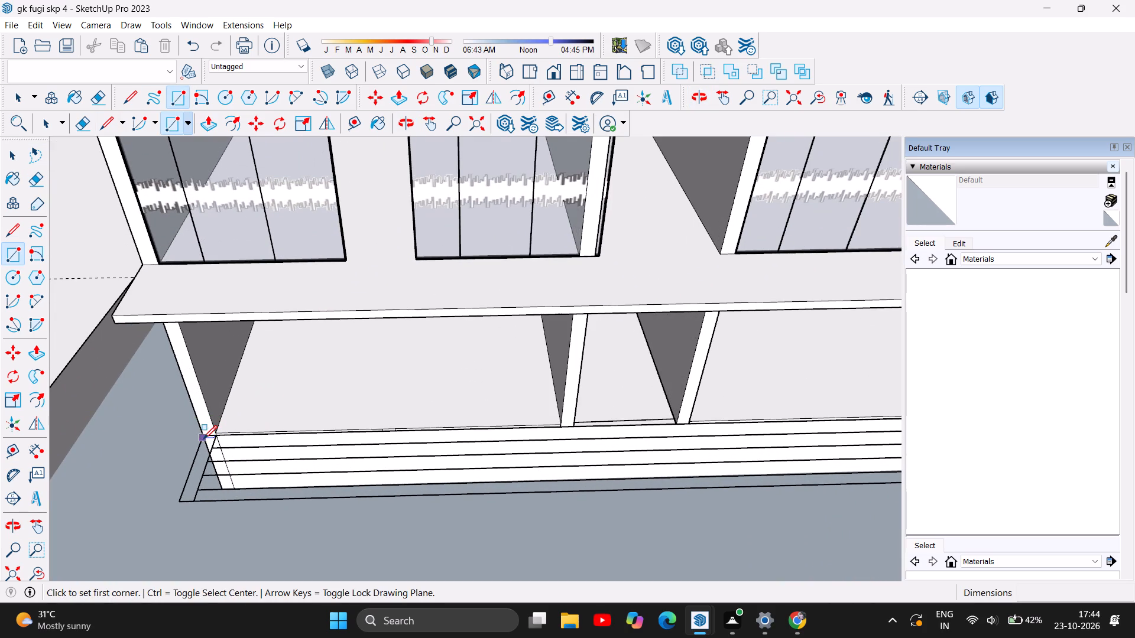
click(202, 432)
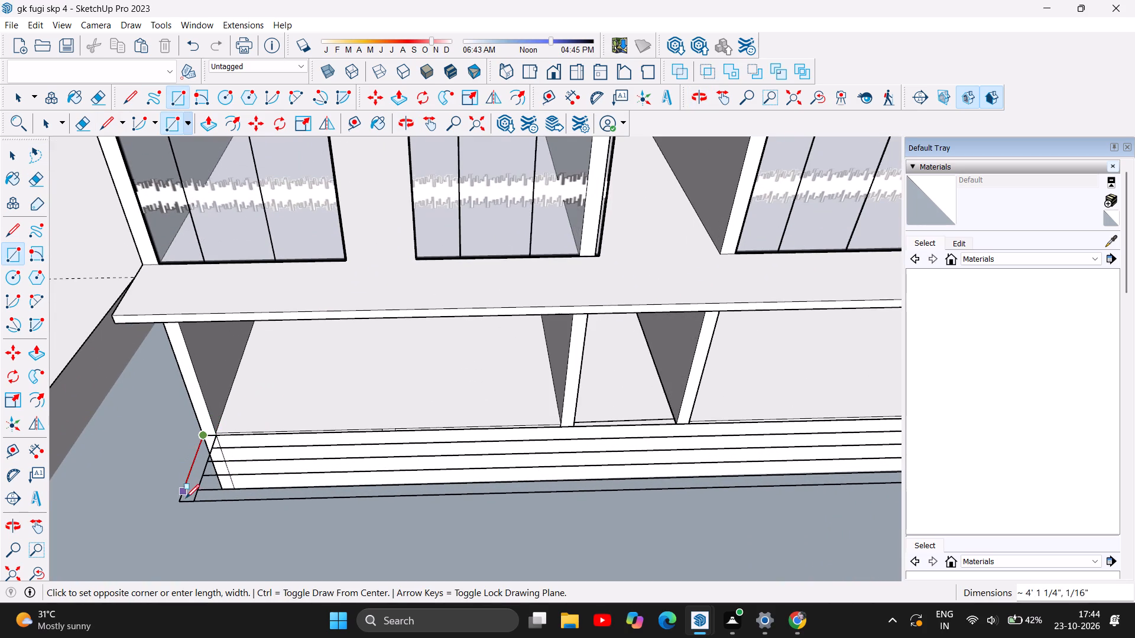
click(183, 503)
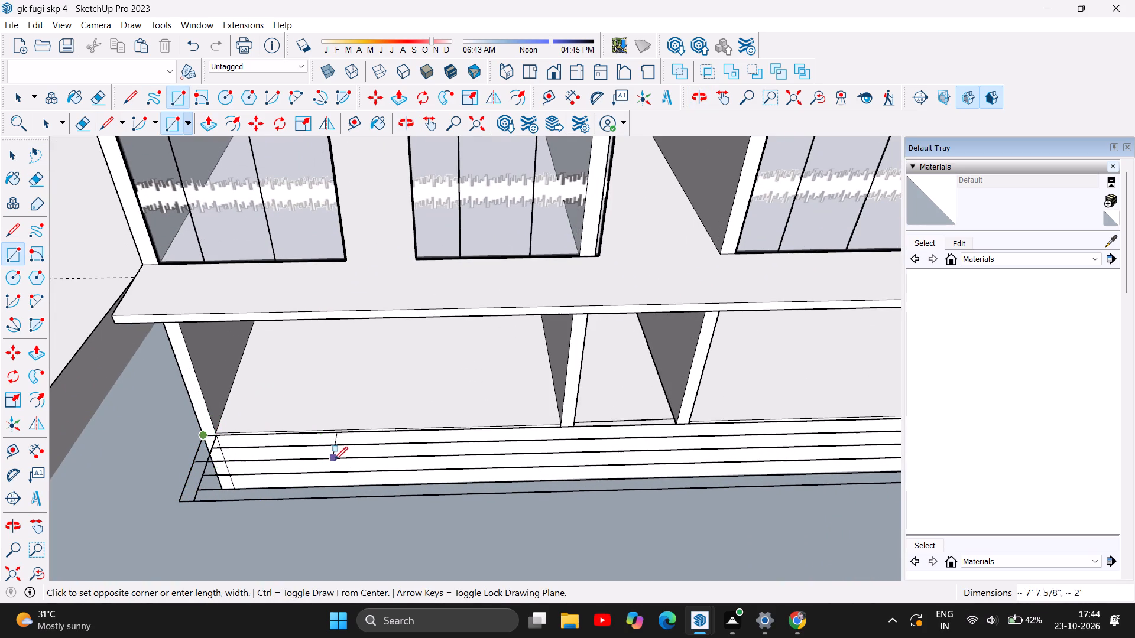
scroll(342, 474, down, 4)
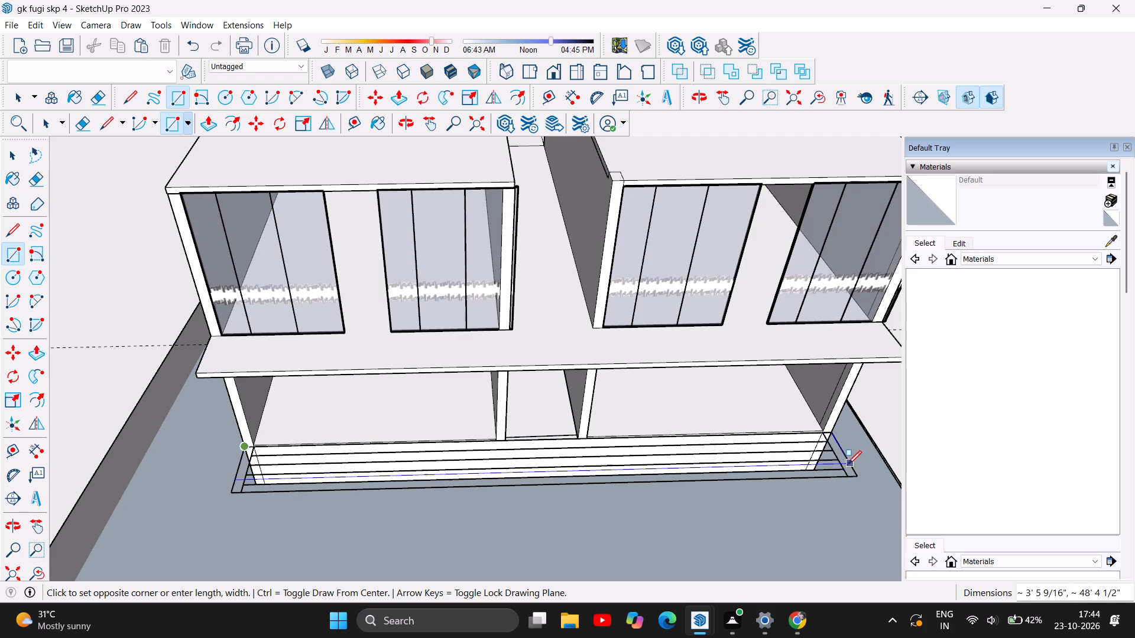
click(231, 495)
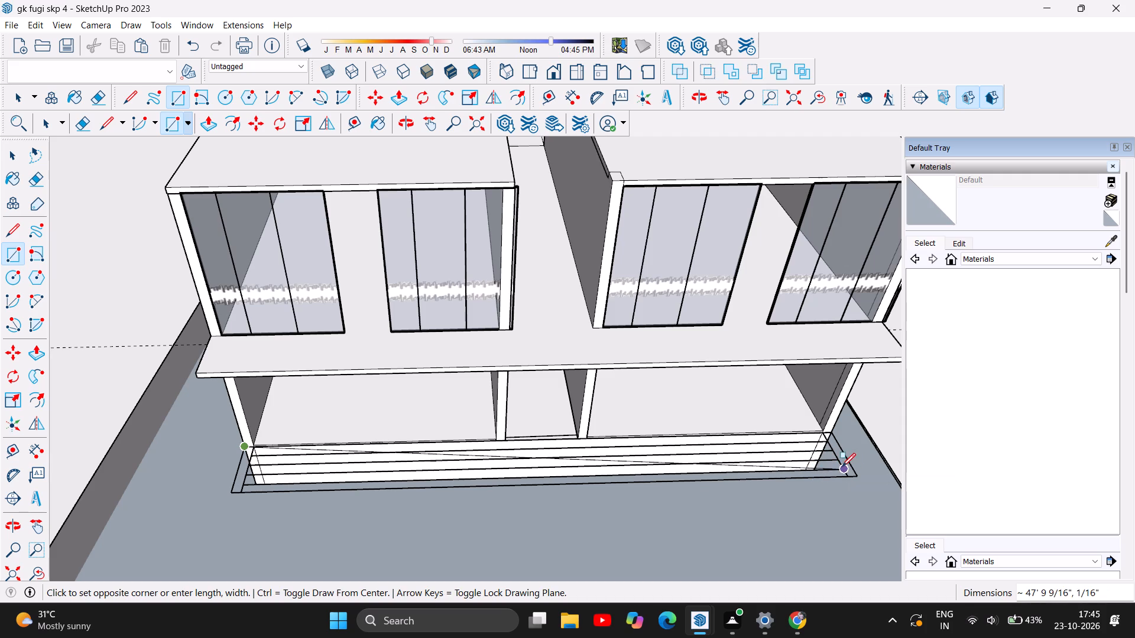
double_click(822, 473)
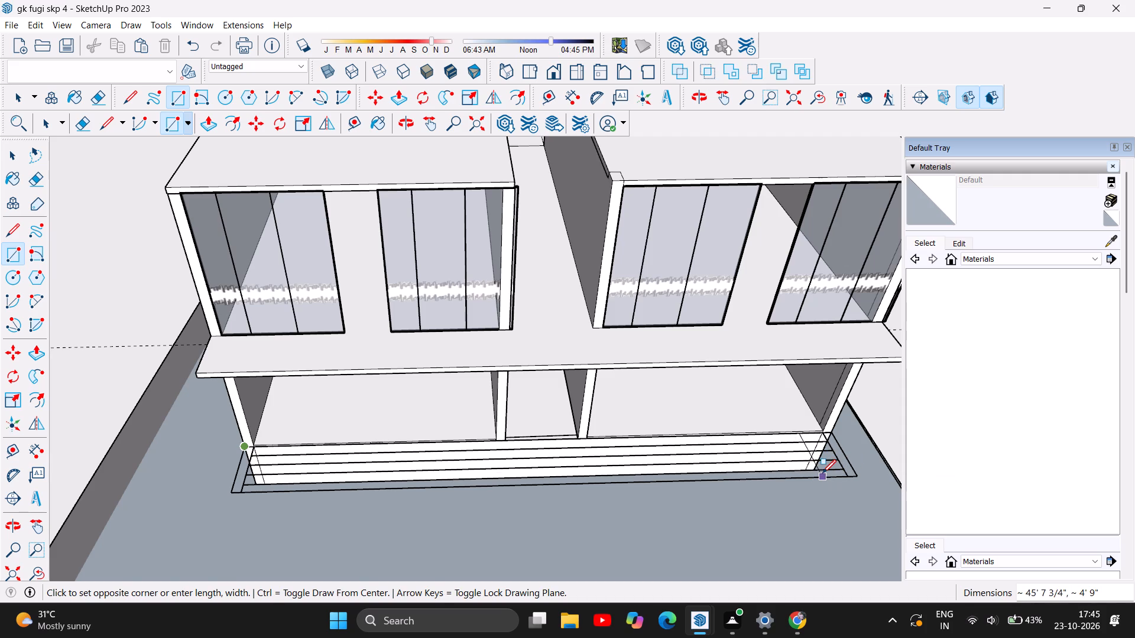
scroll(508, 556, up, 4)
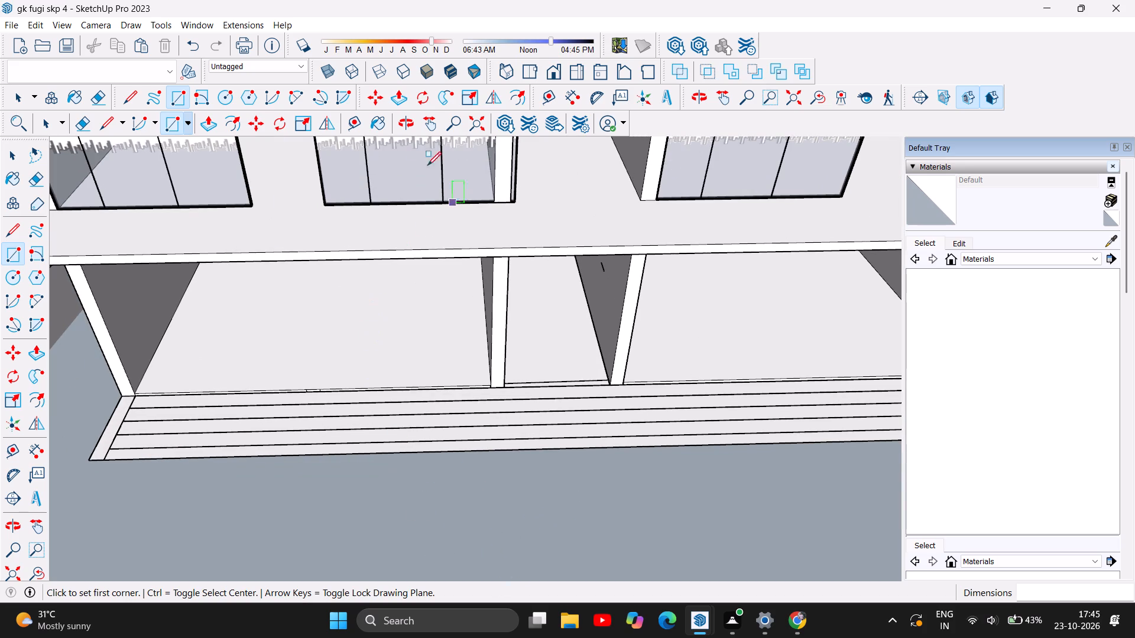
Push/Pull the rectangle over the step outlines down about 15' from the entrance level.
click(210, 121)
click(355, 424)
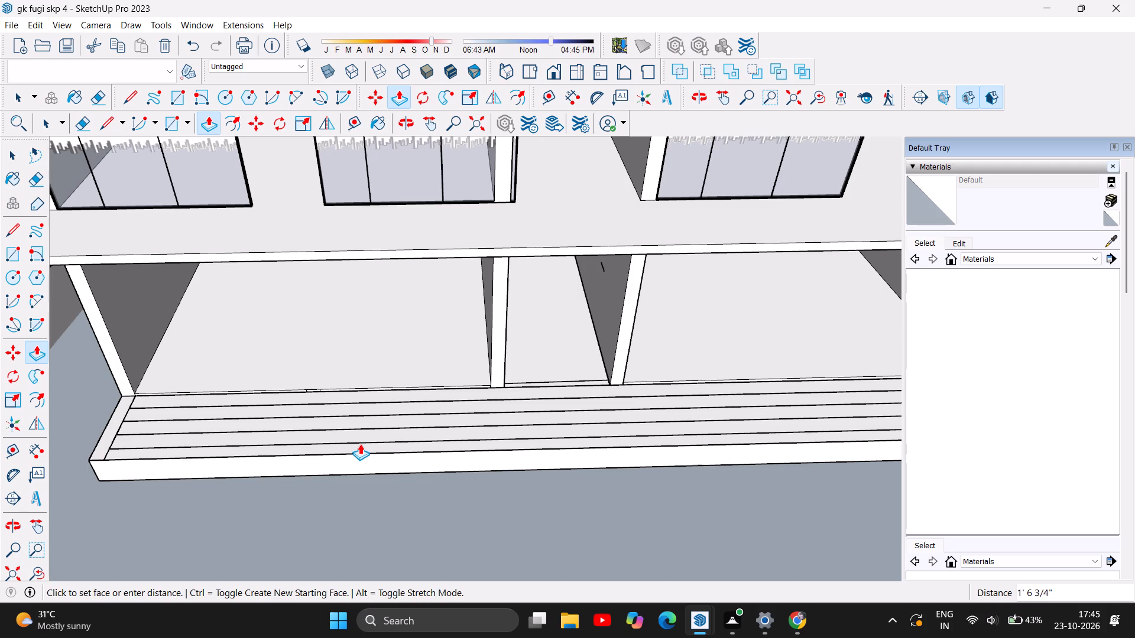
scroll(360, 444, down, 3)
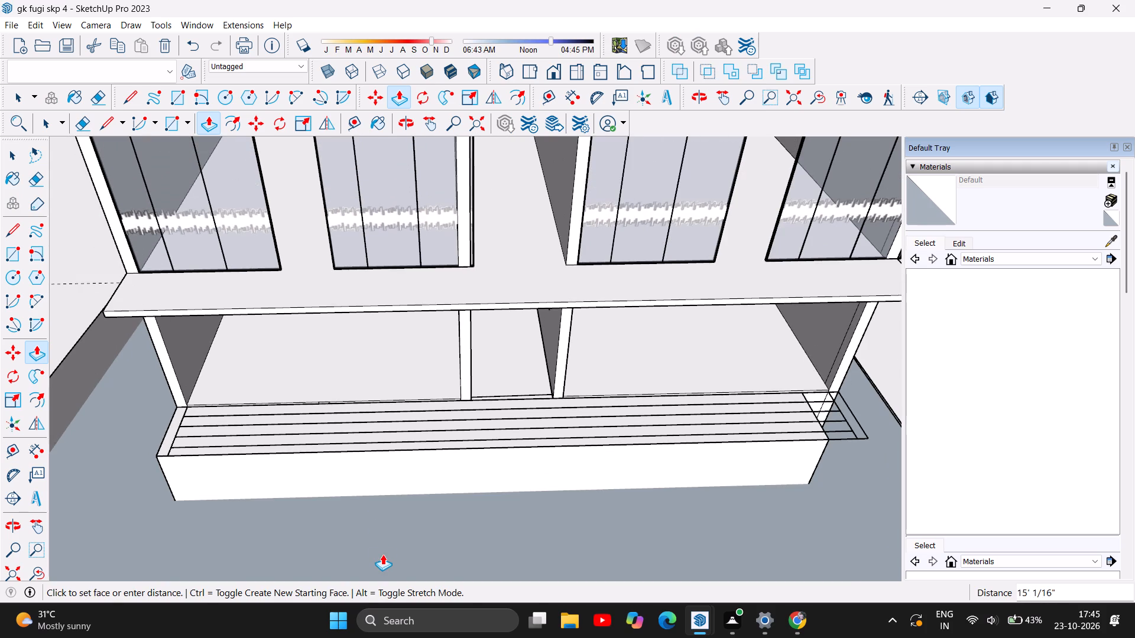
click(382, 554)
Push/Pull the ground face in front of the building up 4' 6 3/4", level with the step outlines.
scroll(329, 481, down, 5)
drag(401, 529, 400, 520)
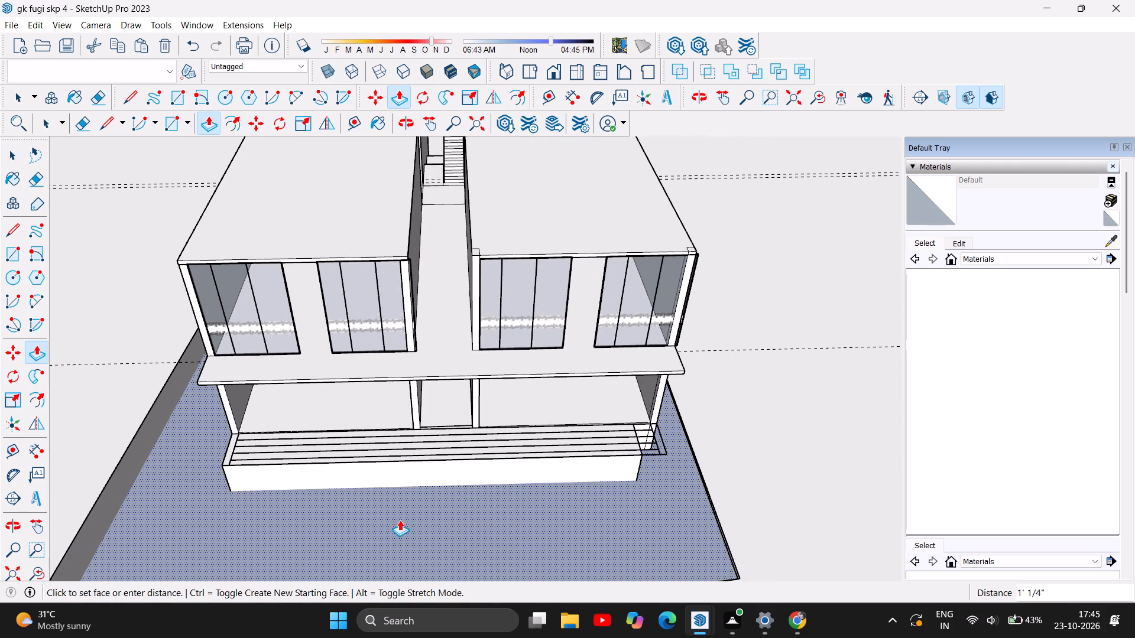
drag(400, 520, 397, 502)
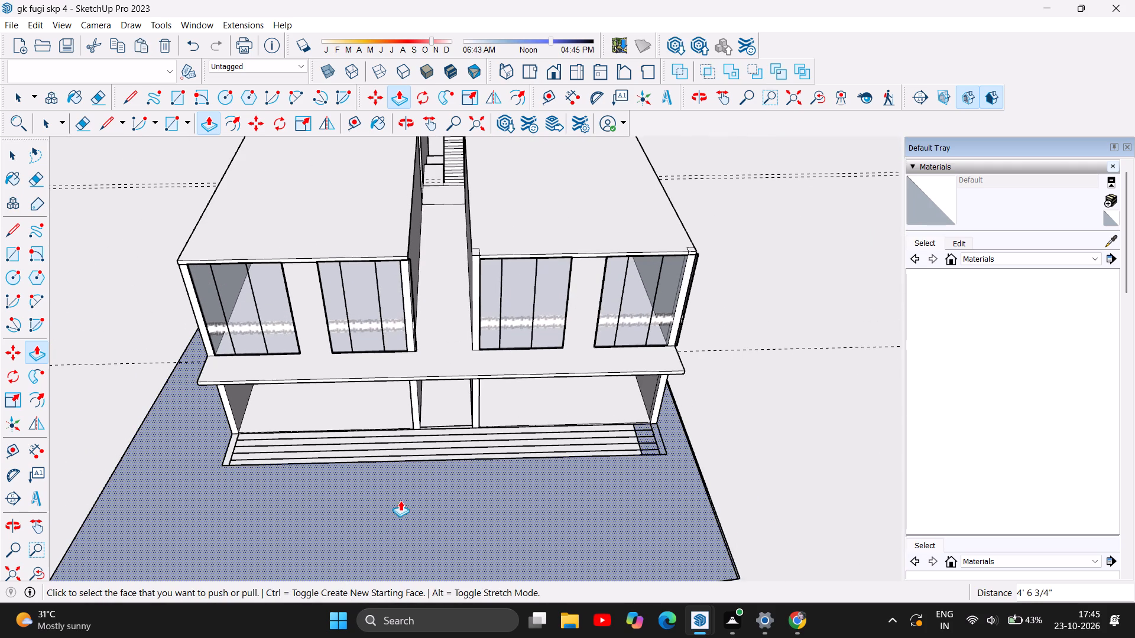
Examine the building front, side wall and ground around the step outlines from several angles.
scroll(351, 457, down, 5)
scroll(518, 479, down, 4)
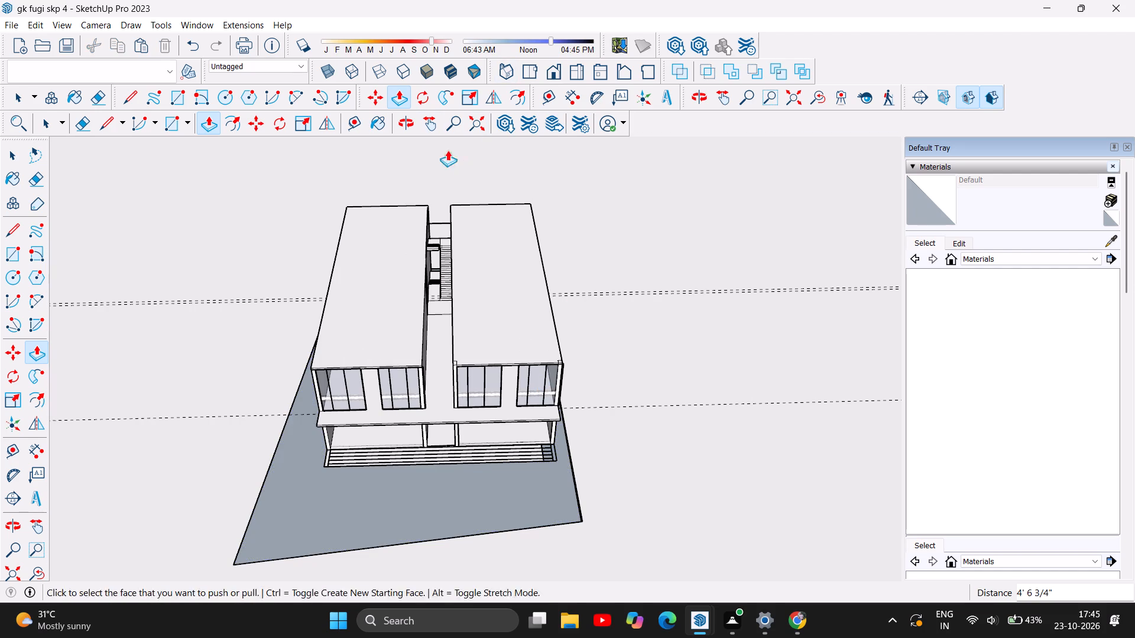
click(411, 119)
drag(573, 452, 476, 306)
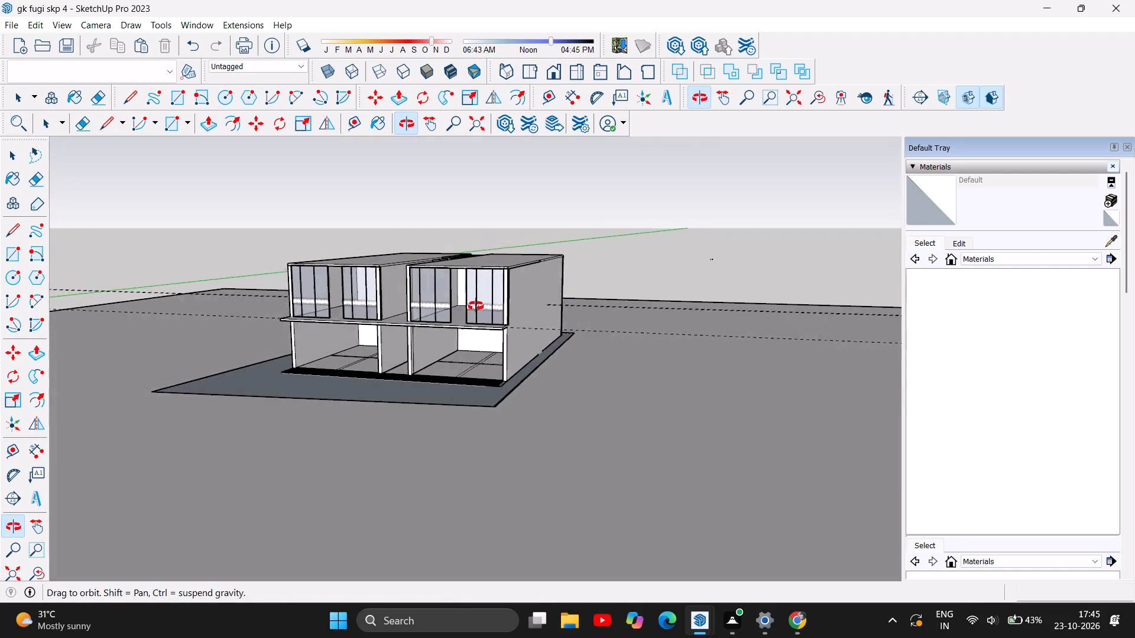
drag(476, 306, 599, 314)
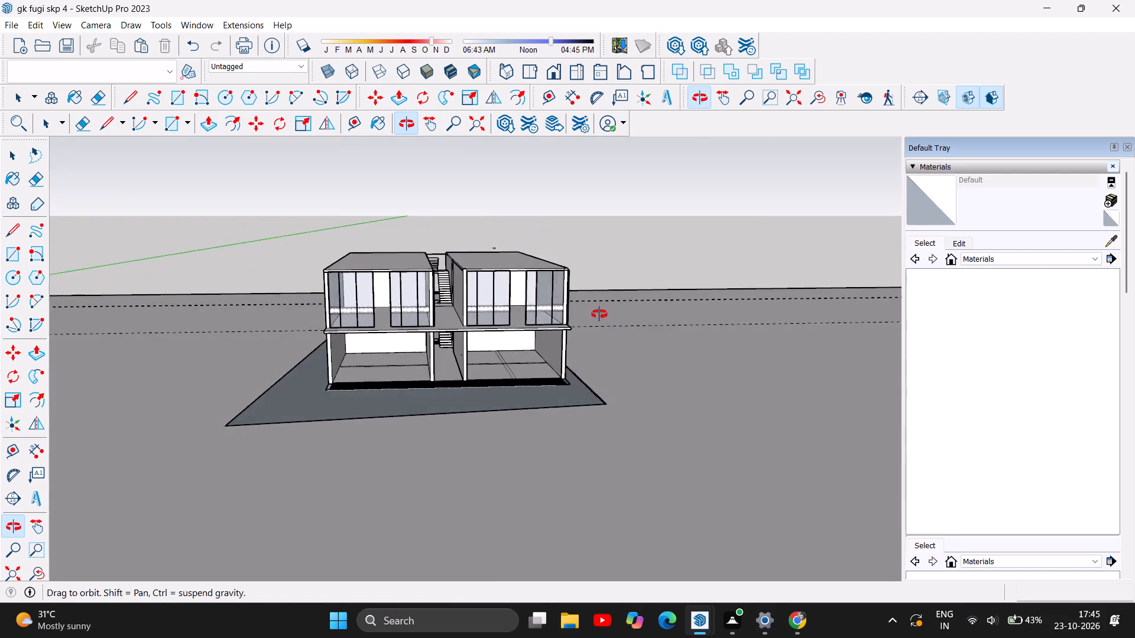
drag(599, 314, 752, 333)
drag(478, 432, 583, 403)
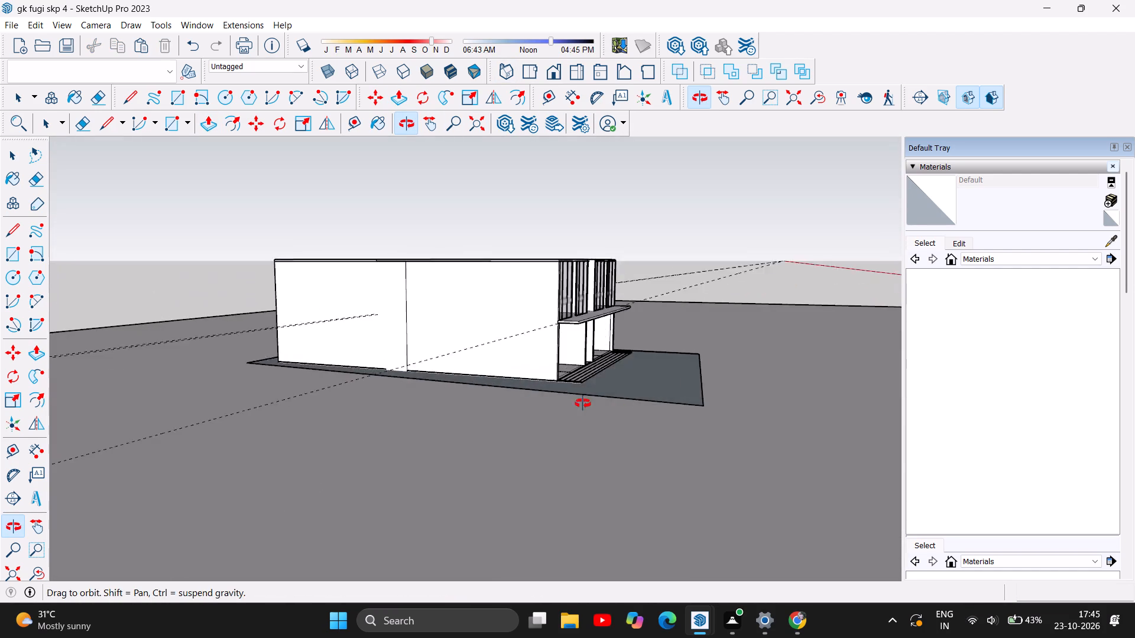
drag(583, 403, 294, 412)
scroll(517, 407, up, 4)
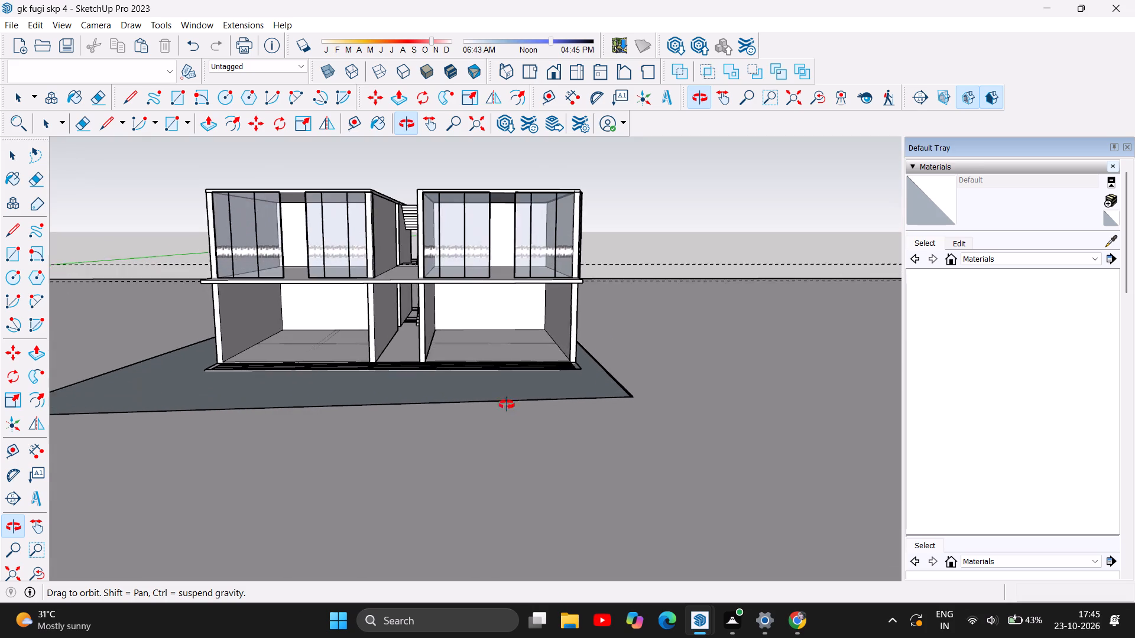
scroll(507, 405, up, 7)
drag(440, 387, 439, 571)
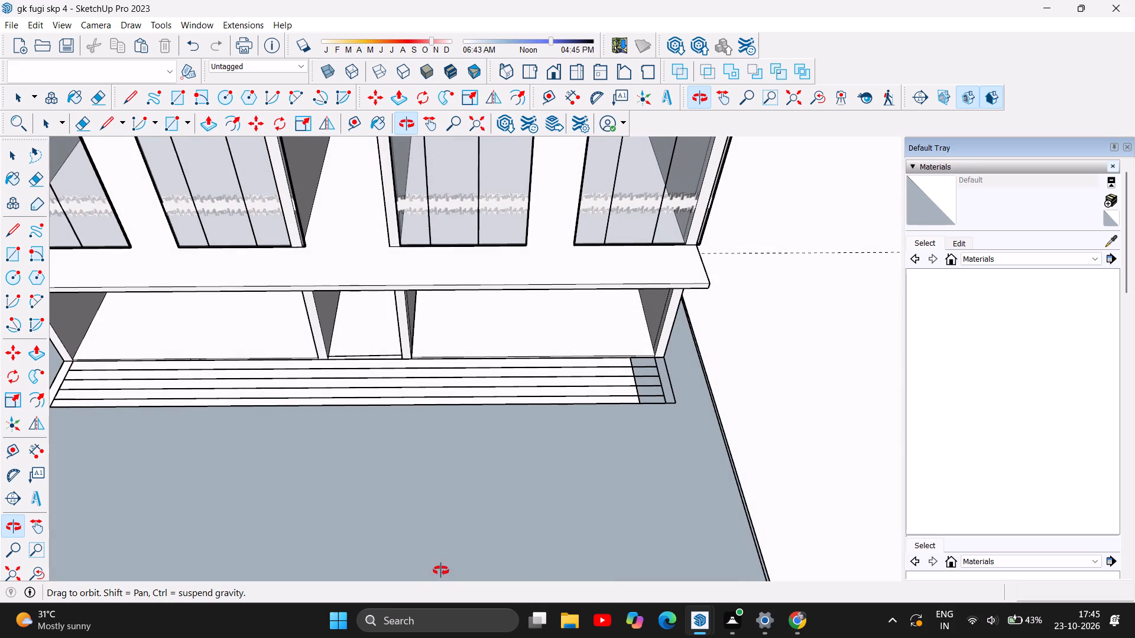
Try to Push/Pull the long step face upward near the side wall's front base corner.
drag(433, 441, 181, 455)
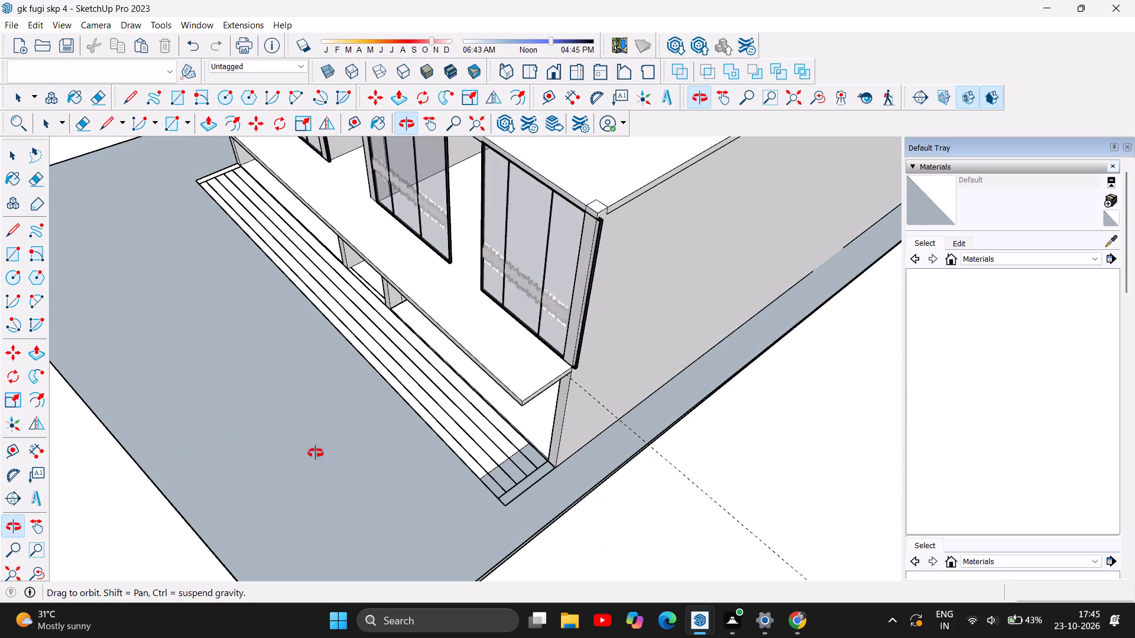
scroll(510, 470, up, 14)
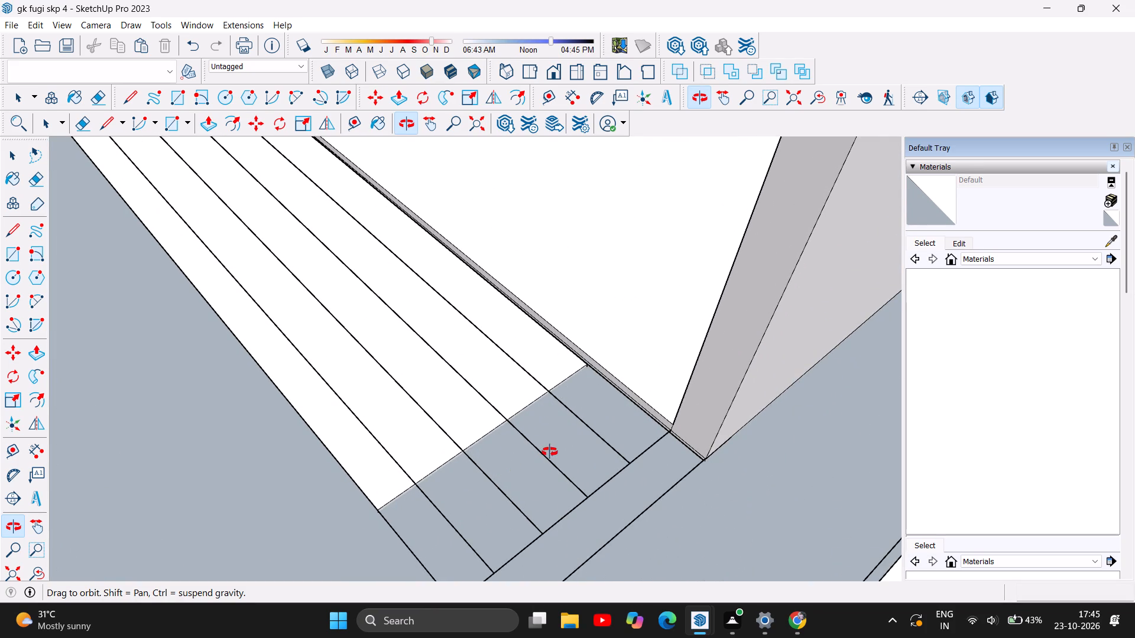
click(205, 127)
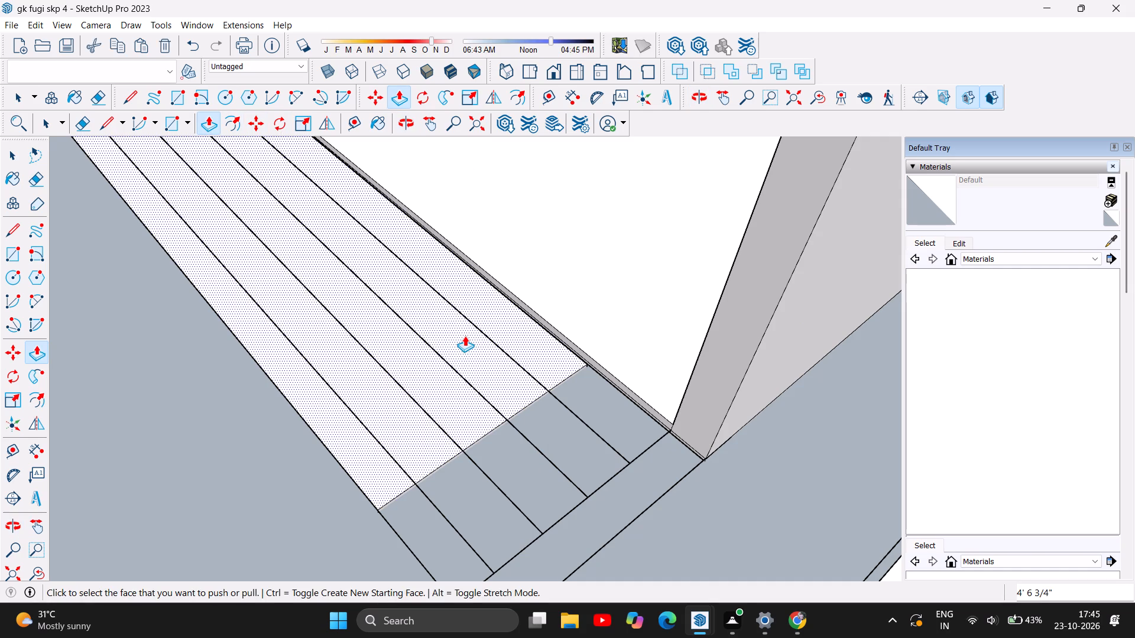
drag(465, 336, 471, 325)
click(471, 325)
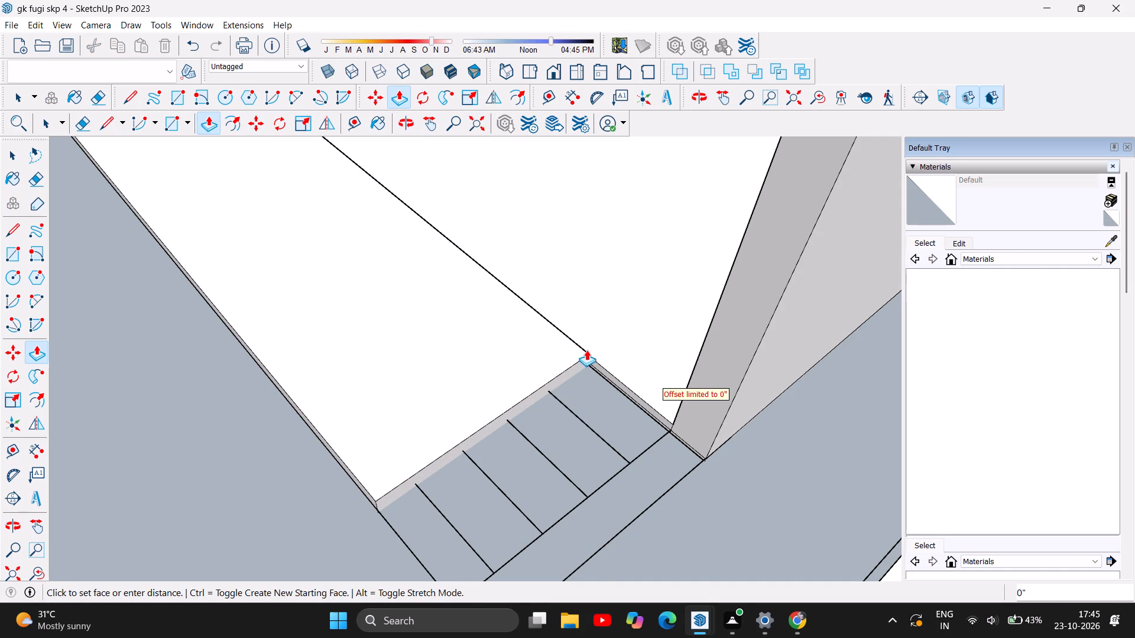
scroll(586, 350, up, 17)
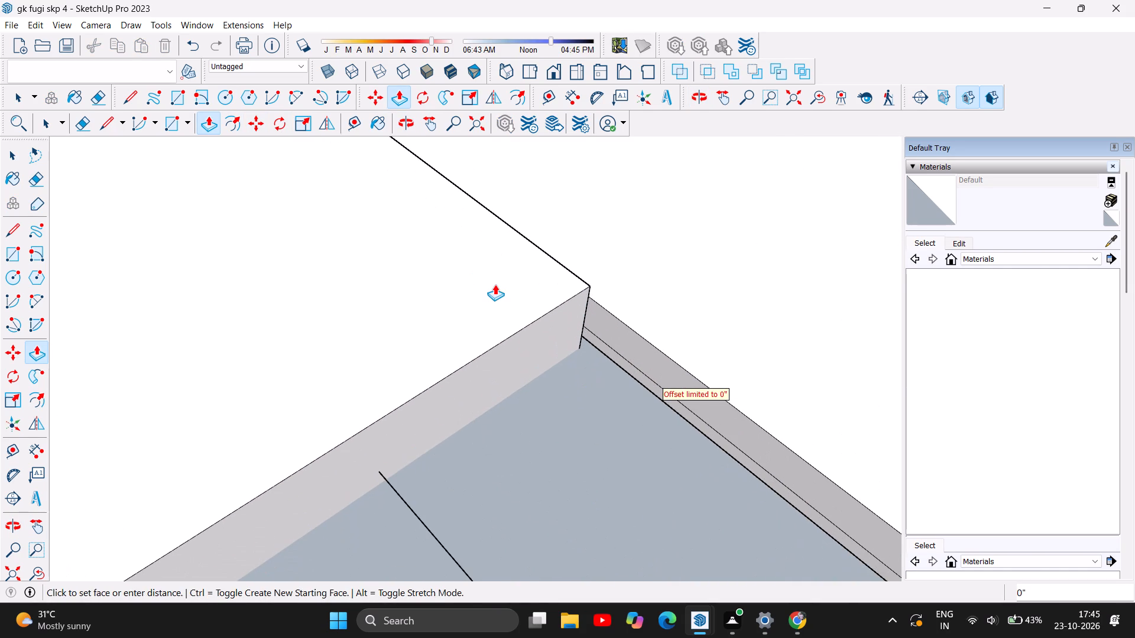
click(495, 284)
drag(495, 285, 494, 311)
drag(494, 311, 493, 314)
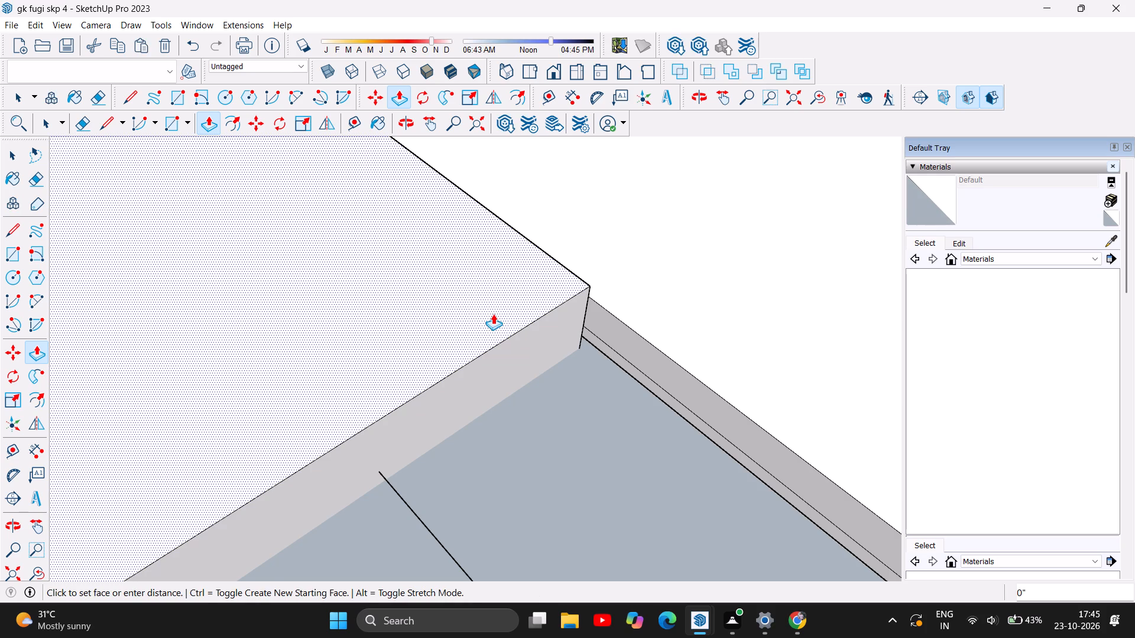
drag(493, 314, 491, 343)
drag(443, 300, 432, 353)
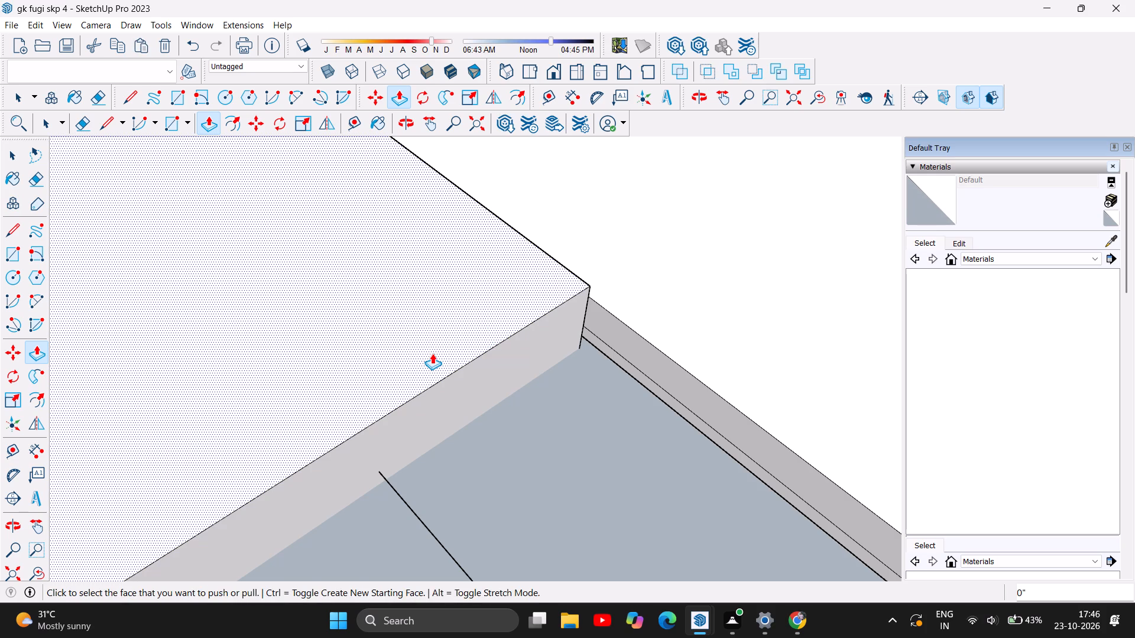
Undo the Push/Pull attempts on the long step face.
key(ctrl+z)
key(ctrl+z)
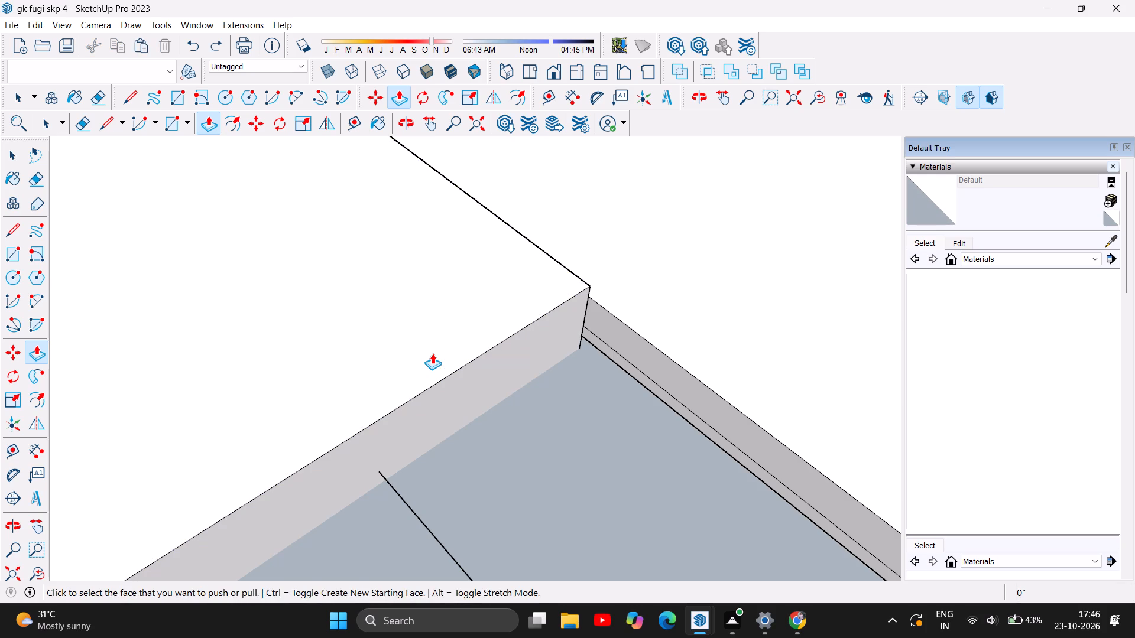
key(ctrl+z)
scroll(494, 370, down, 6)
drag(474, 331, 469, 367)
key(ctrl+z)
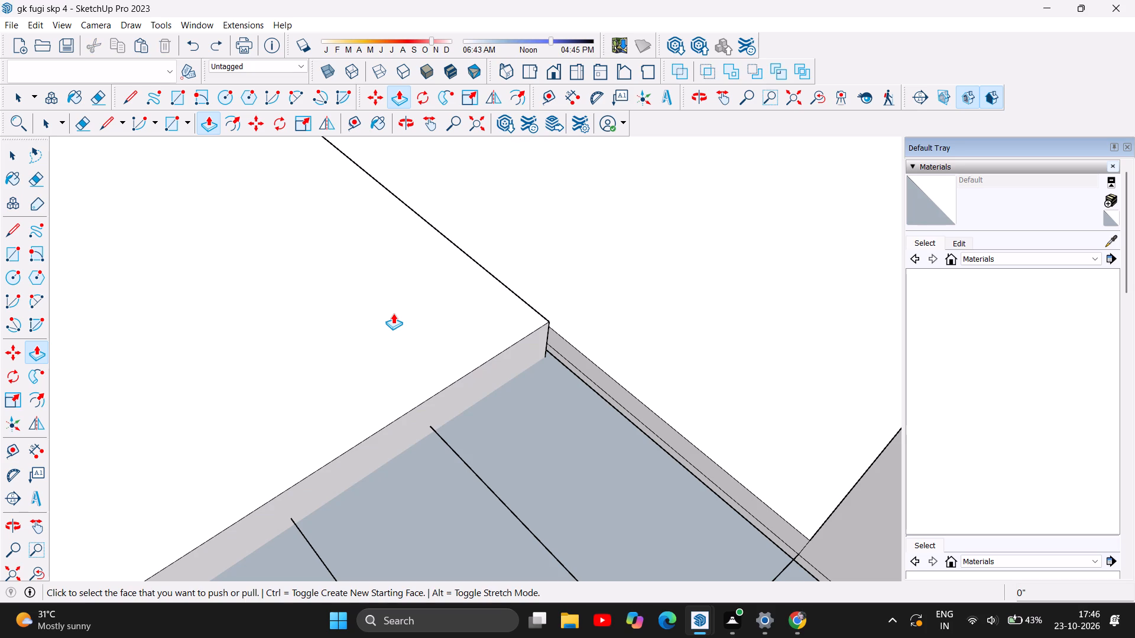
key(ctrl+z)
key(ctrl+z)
Push/Pull the long step face in front of the building up 2 1/16".
drag(440, 350, 464, 336)
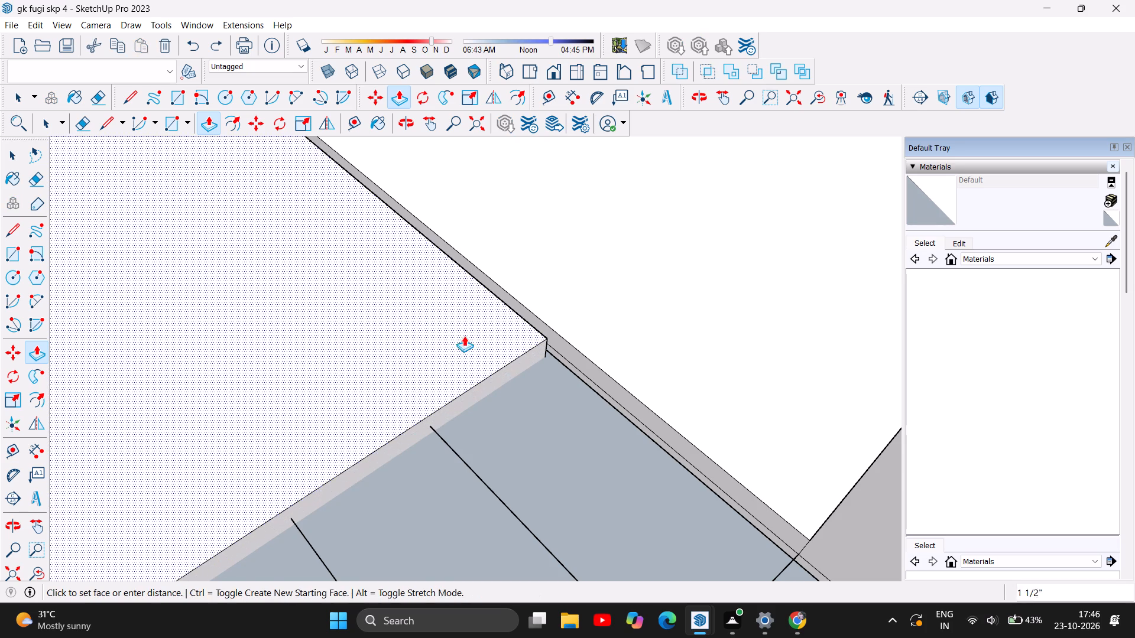
drag(464, 336, 569, 336)
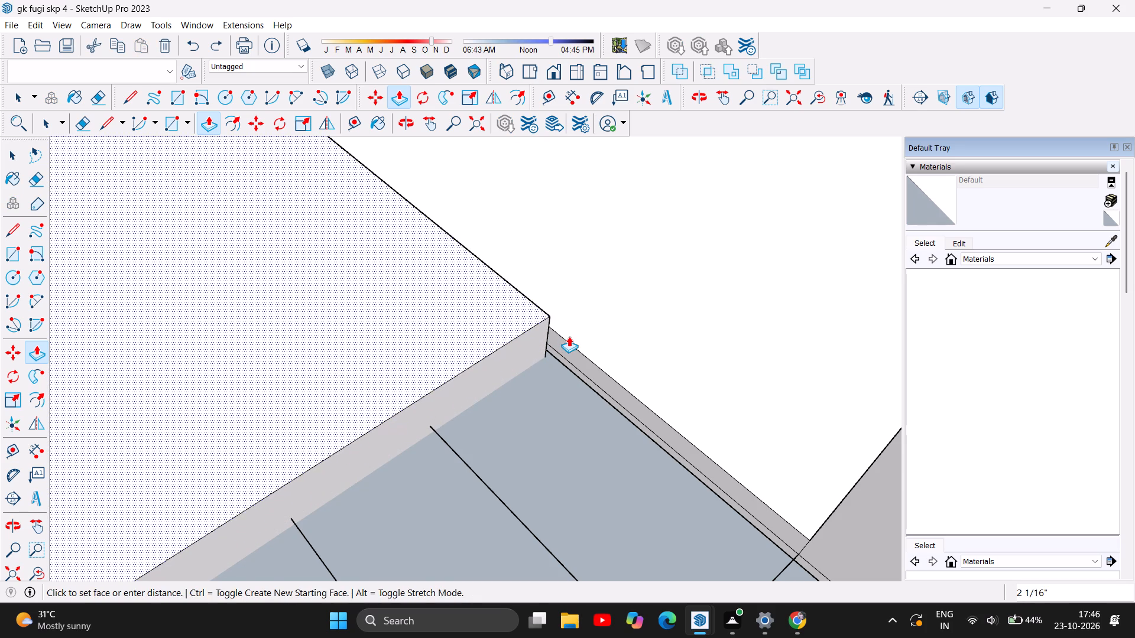
drag(569, 336, 569, 338)
Push/Pull the narrow vertical face along the building's front base by about 3/8".
scroll(556, 336, up, 5)
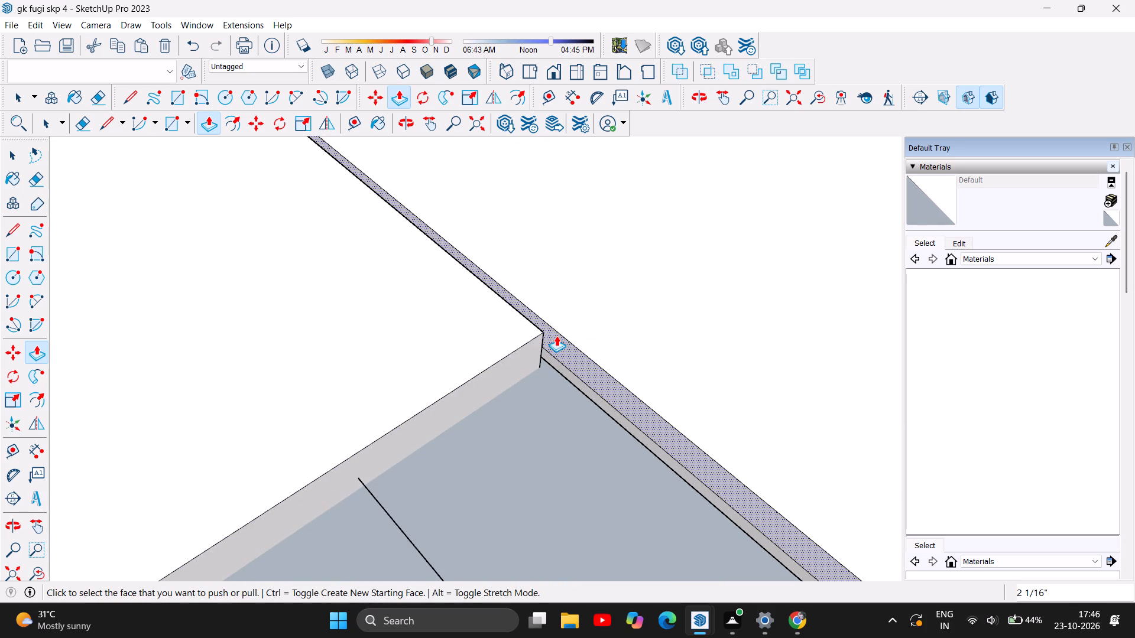
drag(556, 336, 534, 347)
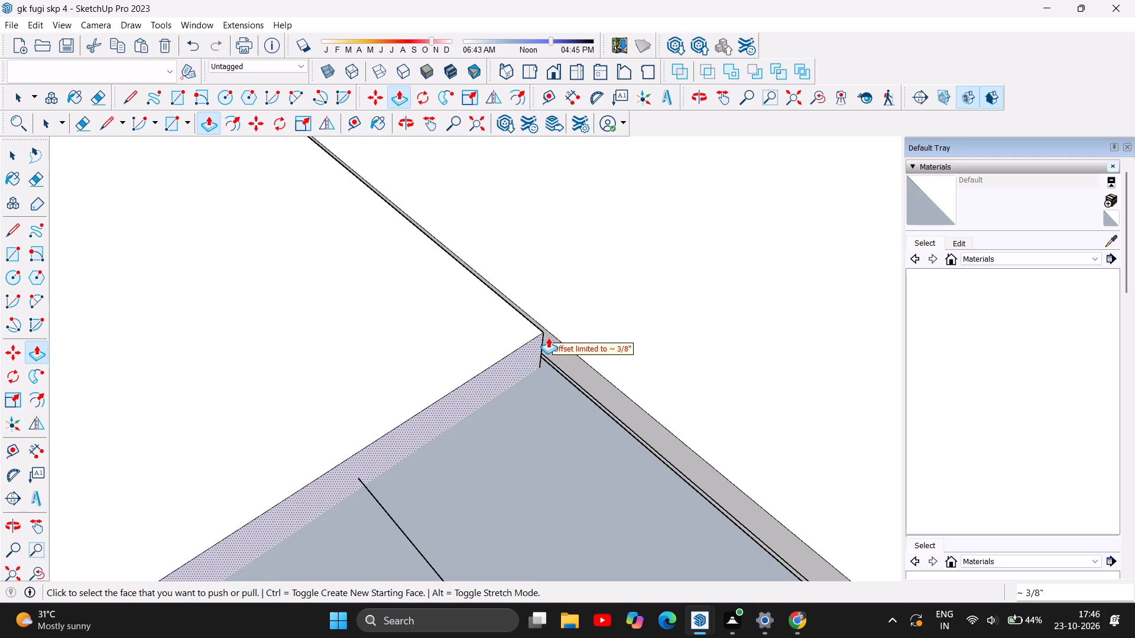
Push/Pull the raised slab's end face 2' 9 3/16" toward the side wall's front base corner.
scroll(550, 332, down, 19)
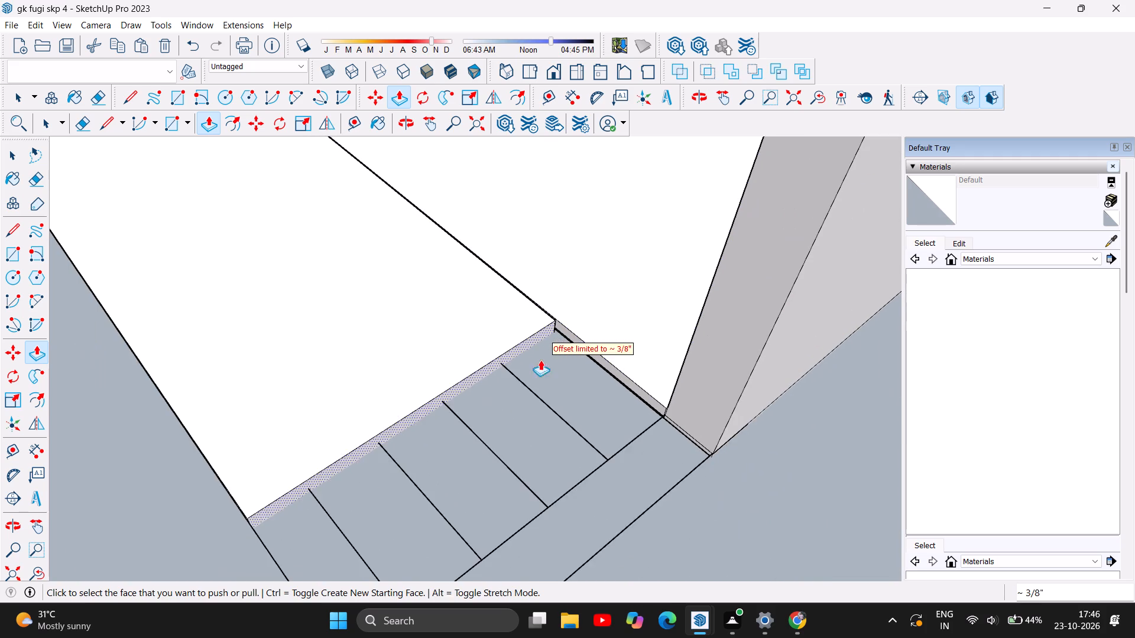
drag(462, 382, 460, 382)
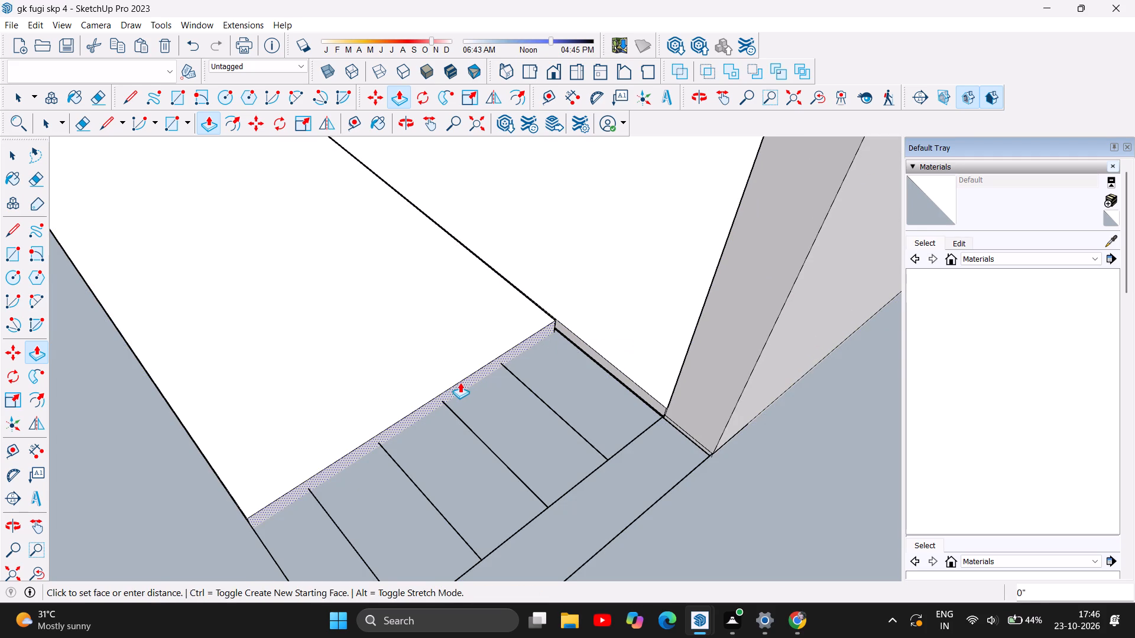
drag(460, 382, 703, 450)
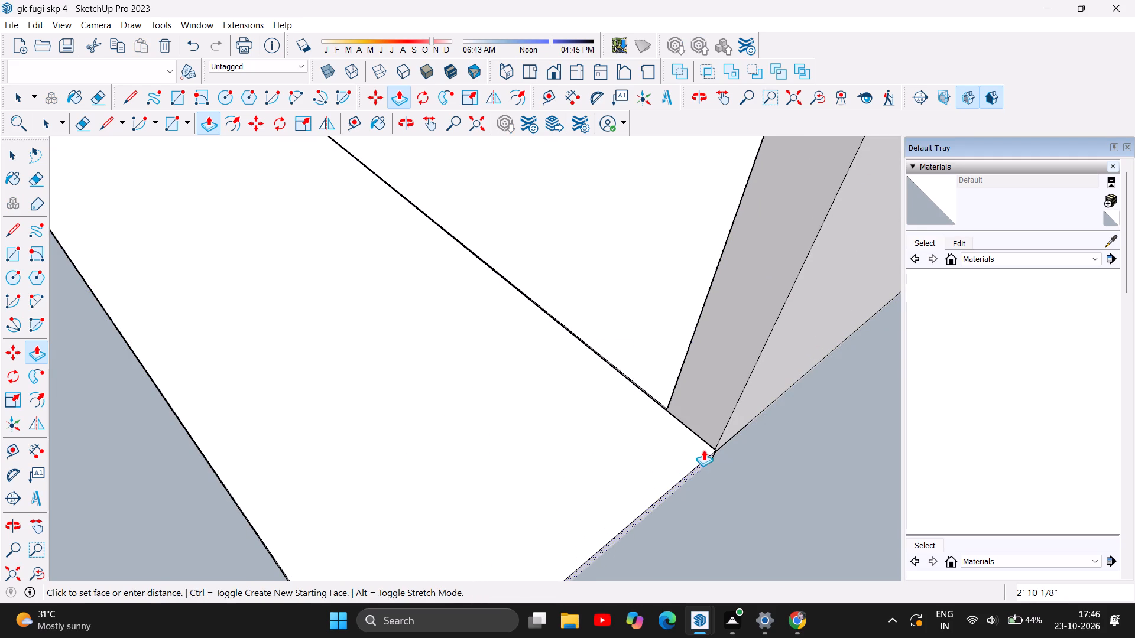
drag(703, 450, 718, 420)
Examine the extended slab, the building front and the staircase passage from several angles.
scroll(718, 434, down, 13)
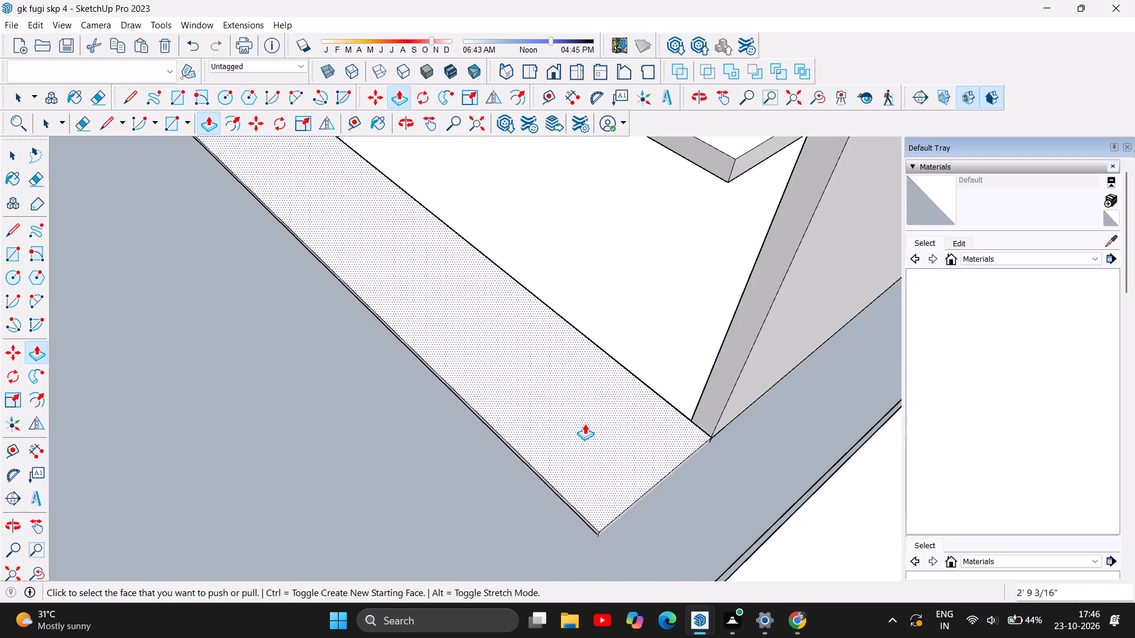
scroll(585, 427, down, 19)
scroll(393, 434, down, 2)
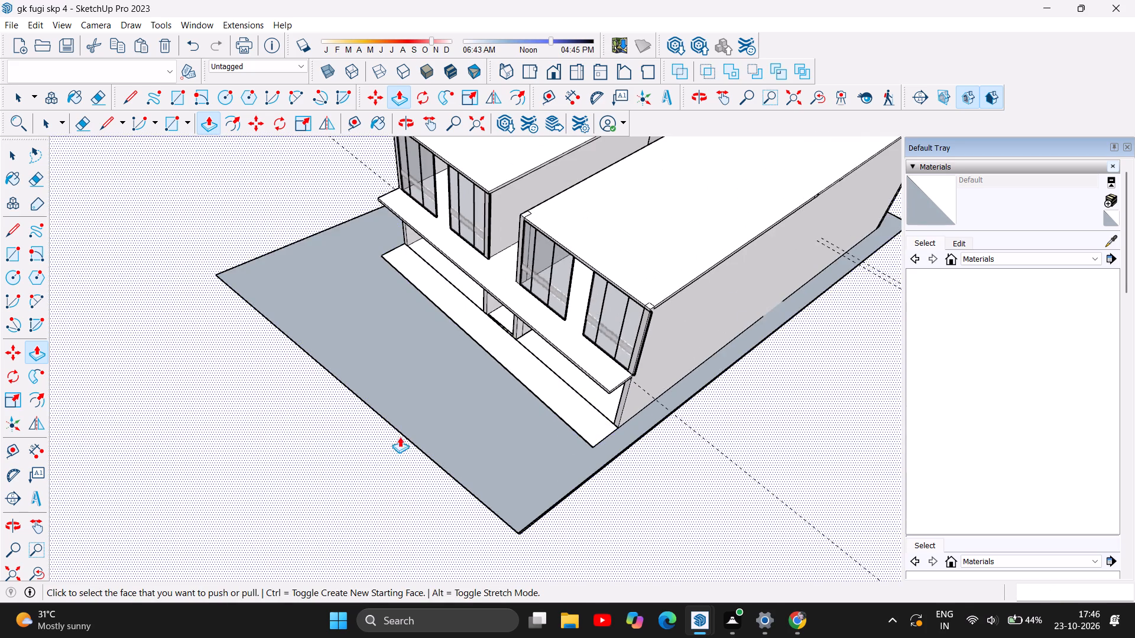
scroll(400, 437, down, 5)
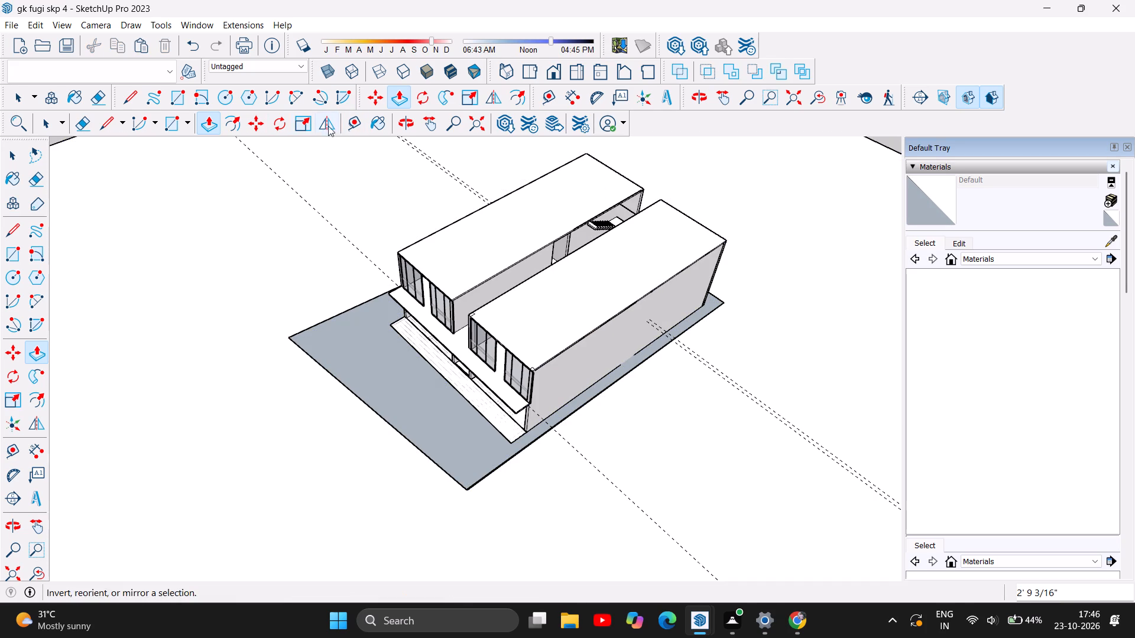
click(406, 125)
drag(345, 356, 421, 338)
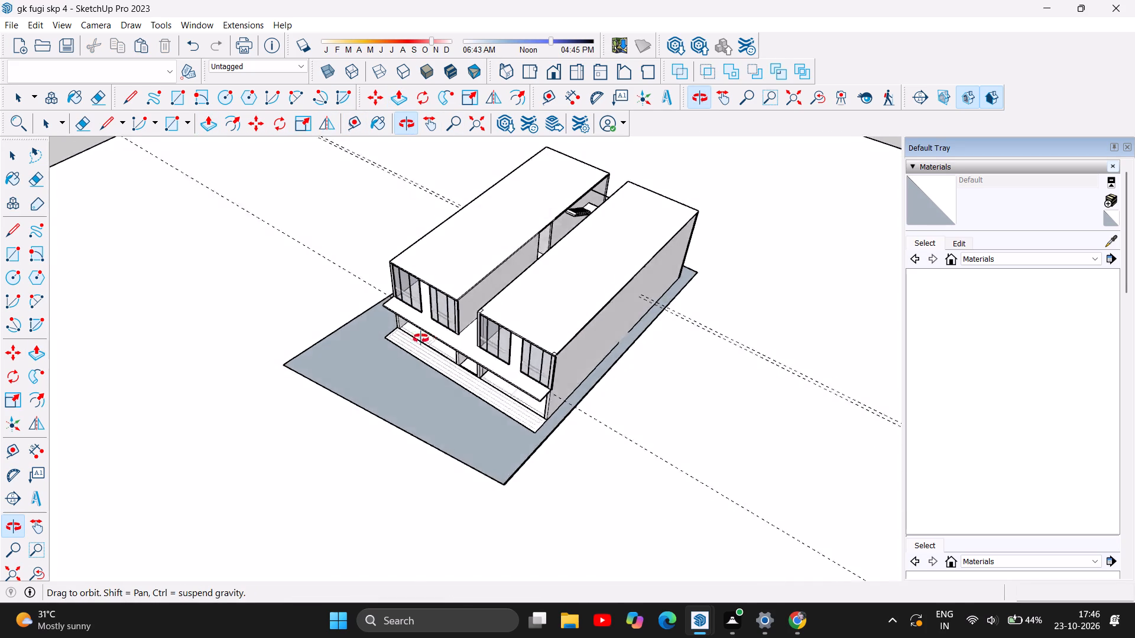
drag(421, 338, 654, 197)
drag(331, 364, 361, 324)
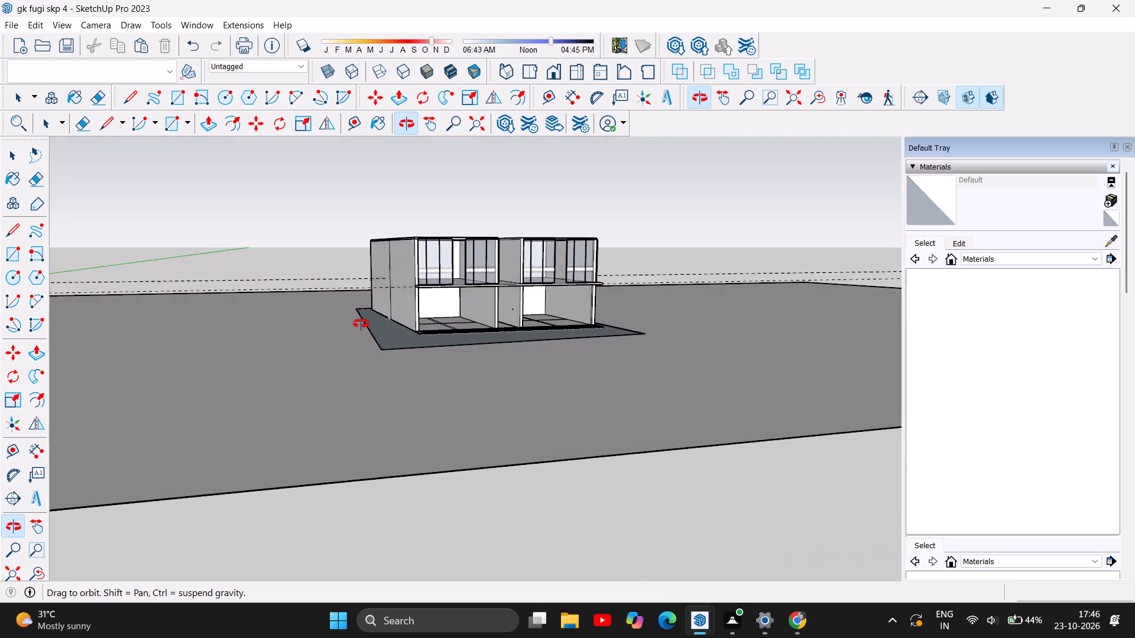
drag(361, 324, 264, 327)
scroll(447, 282, up, 6)
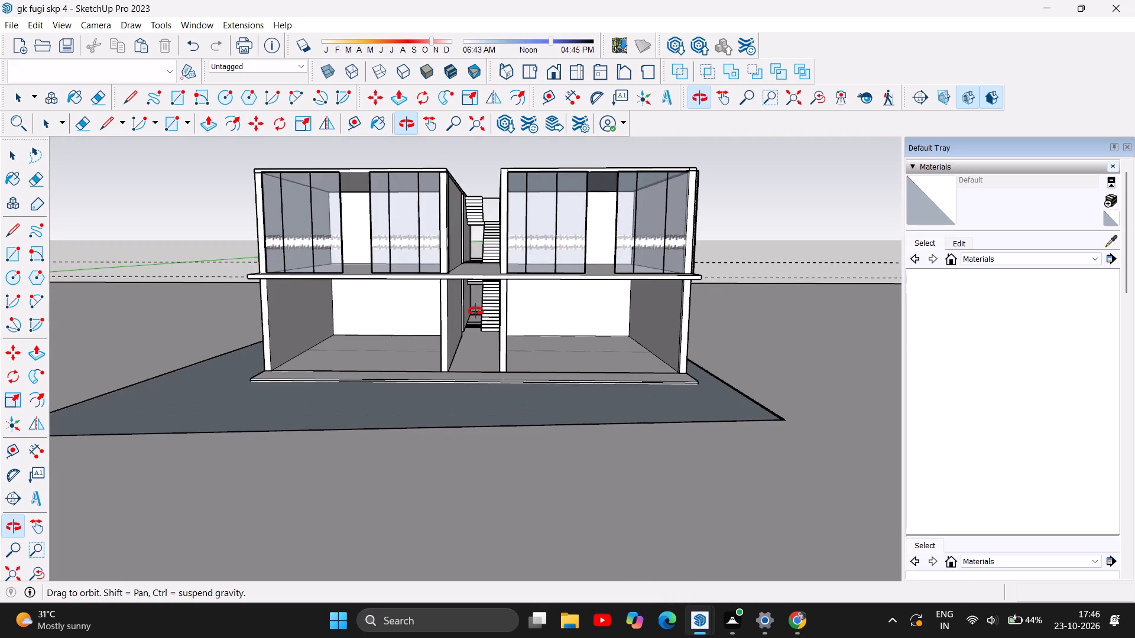
scroll(486, 321, up, 12)
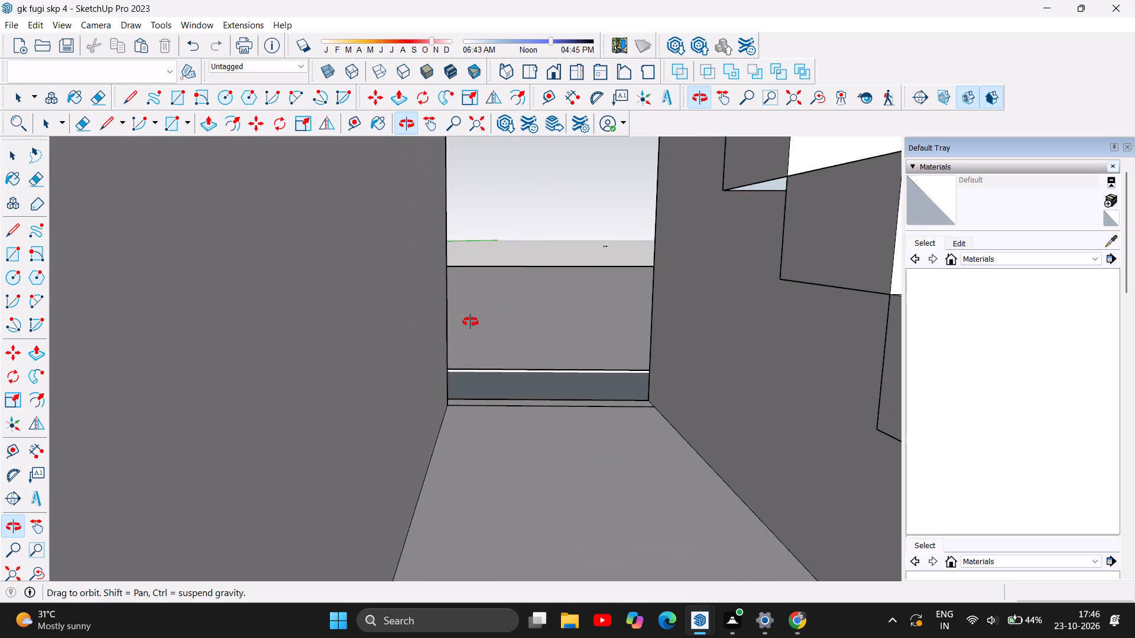
scroll(471, 322, down, 6)
drag(520, 379, 491, 390)
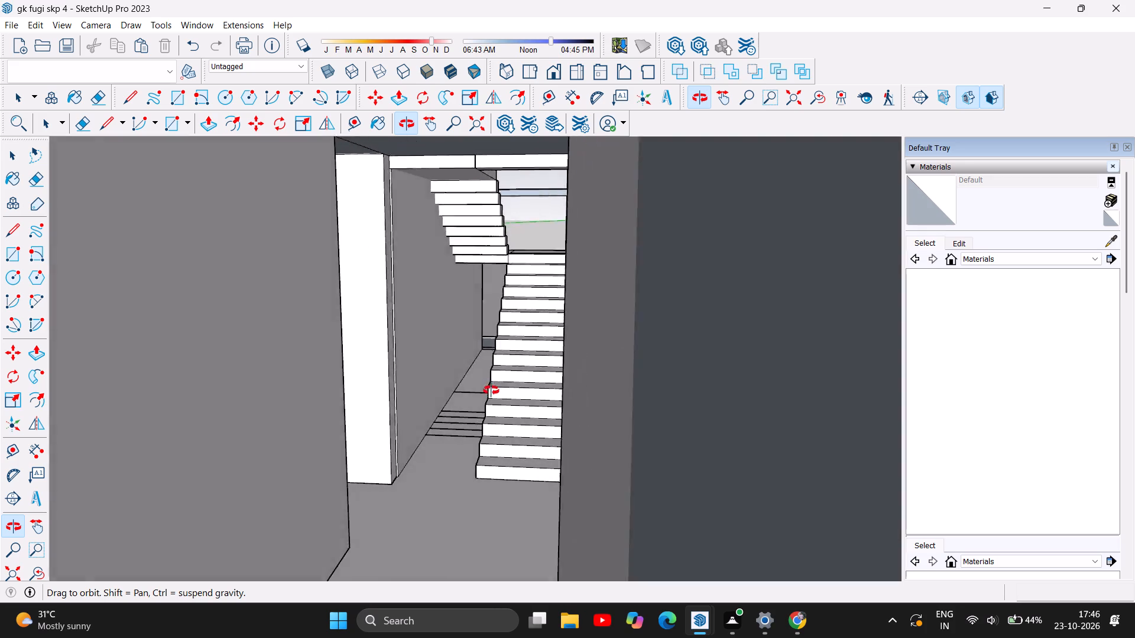
drag(491, 390, 486, 533)
drag(468, 455, 349, 520)
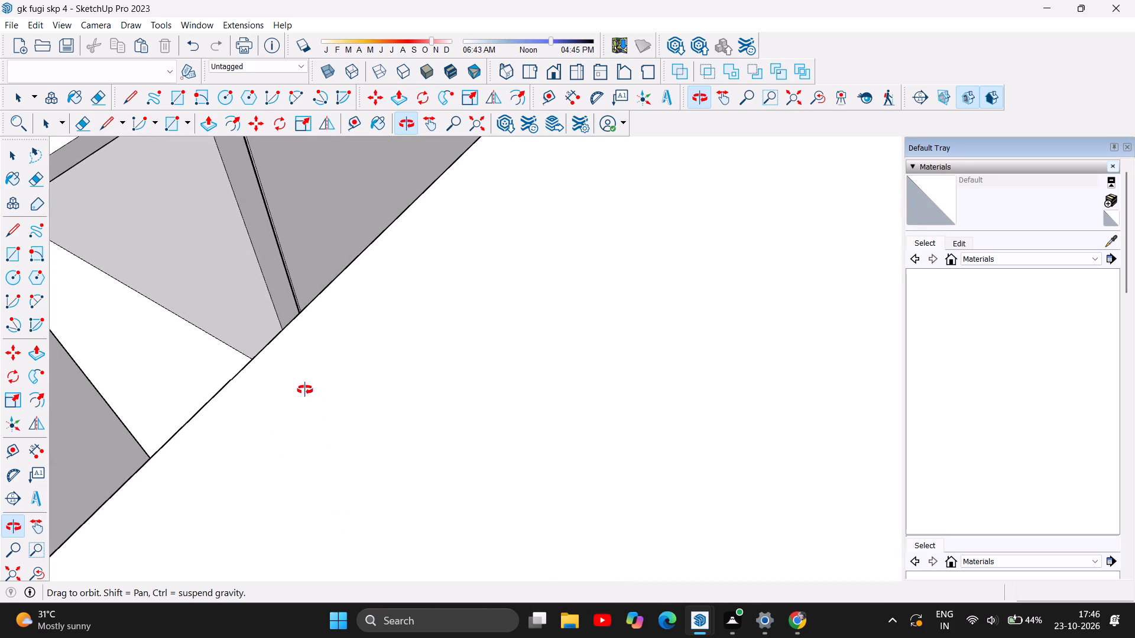
Examine the two-storey building's front facade and its open ground-floor rooms, first overall and then close up.
scroll(304, 390, down, 4)
drag(264, 349, 229, 350)
scroll(405, 359, down, 3)
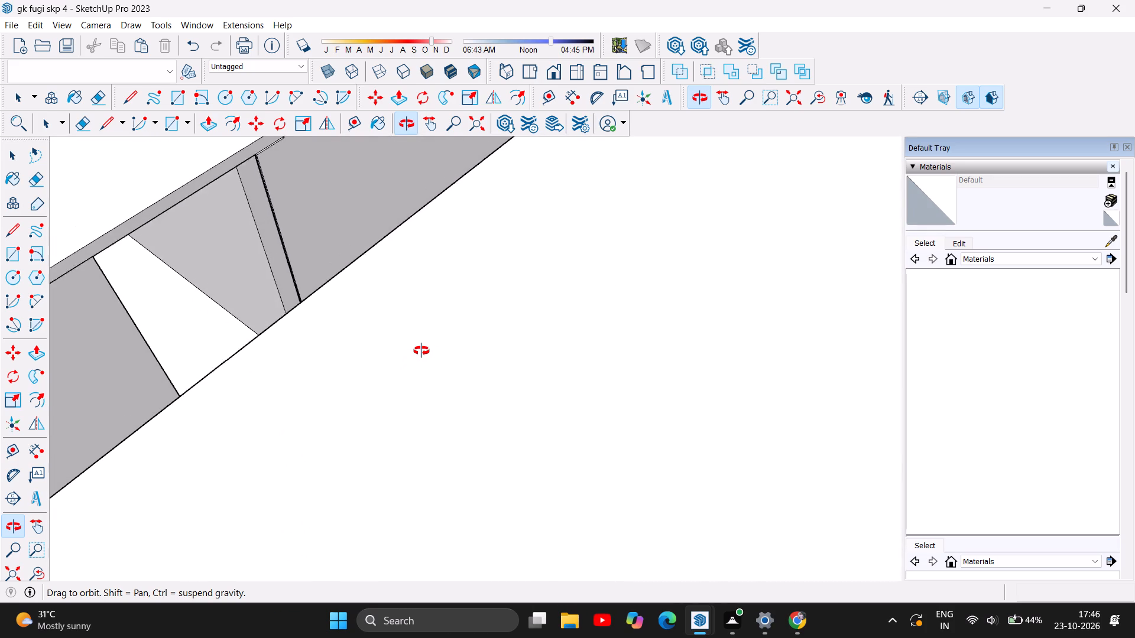
scroll(421, 351, down, 19)
scroll(428, 344, down, 6)
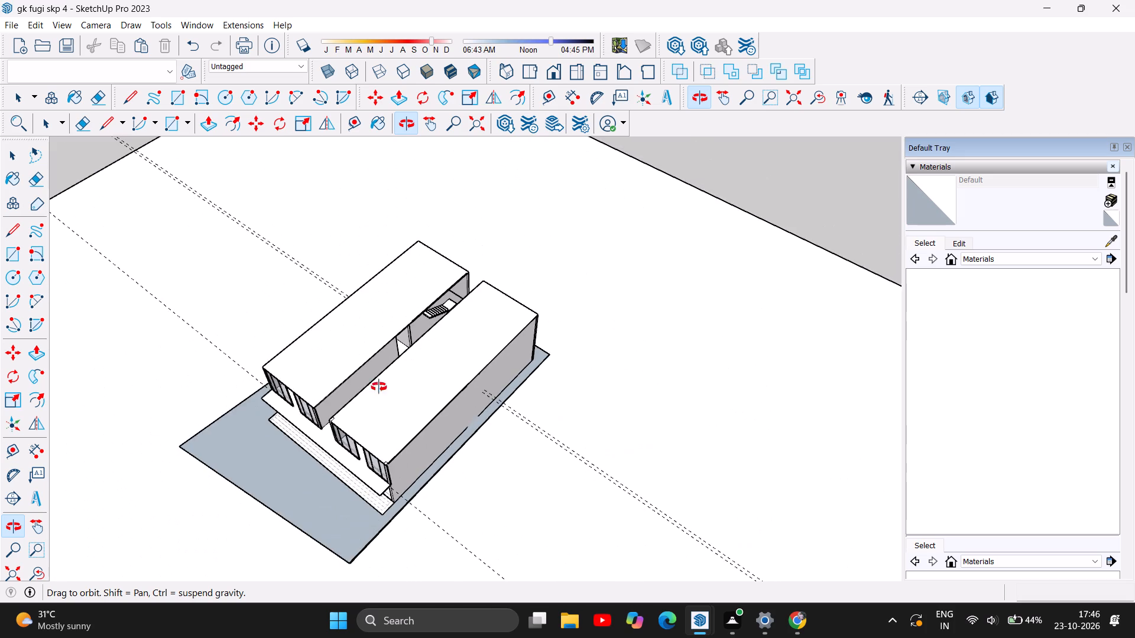
drag(332, 412, 572, 216)
scroll(389, 416, up, 6)
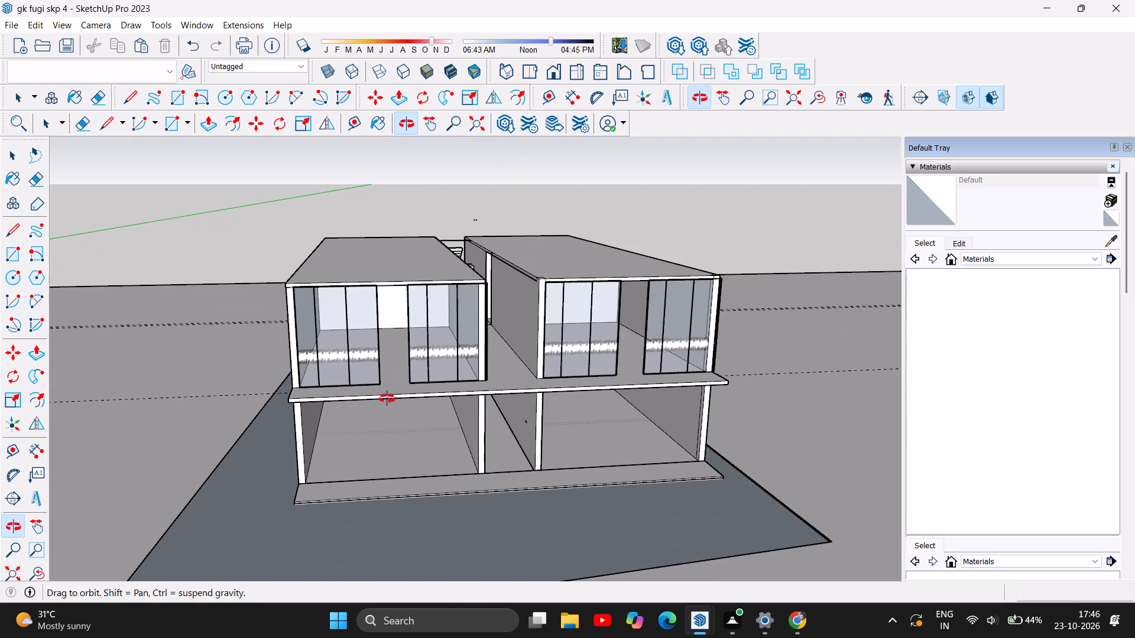
scroll(398, 363, up, 3)
drag(390, 308, 384, 279)
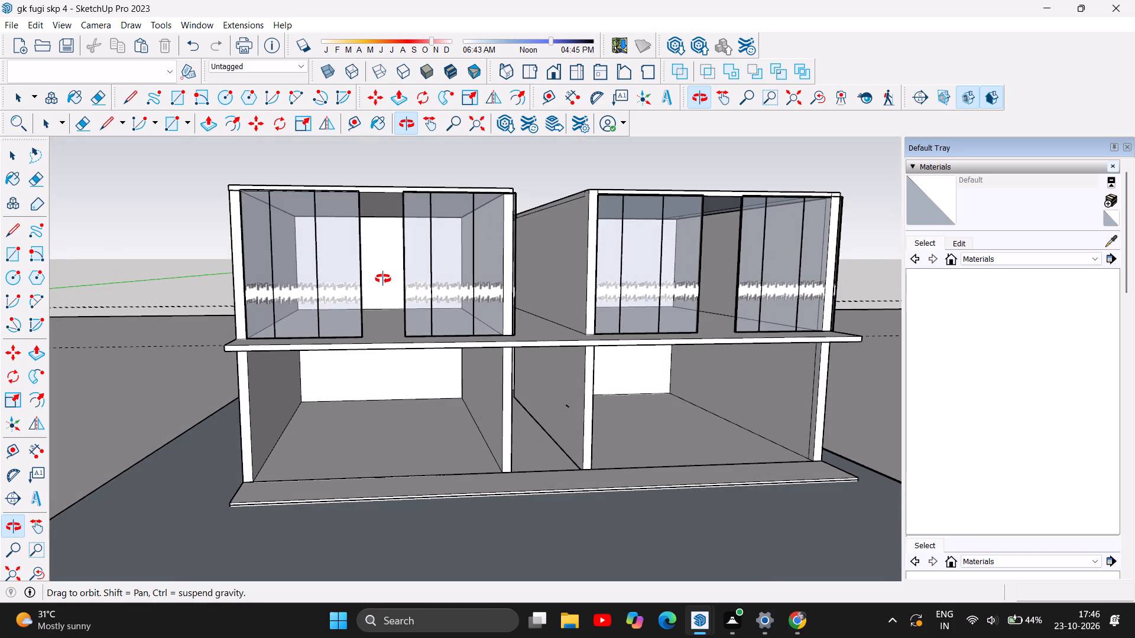
scroll(386, 261, up, 2)
drag(355, 498, 350, 470)
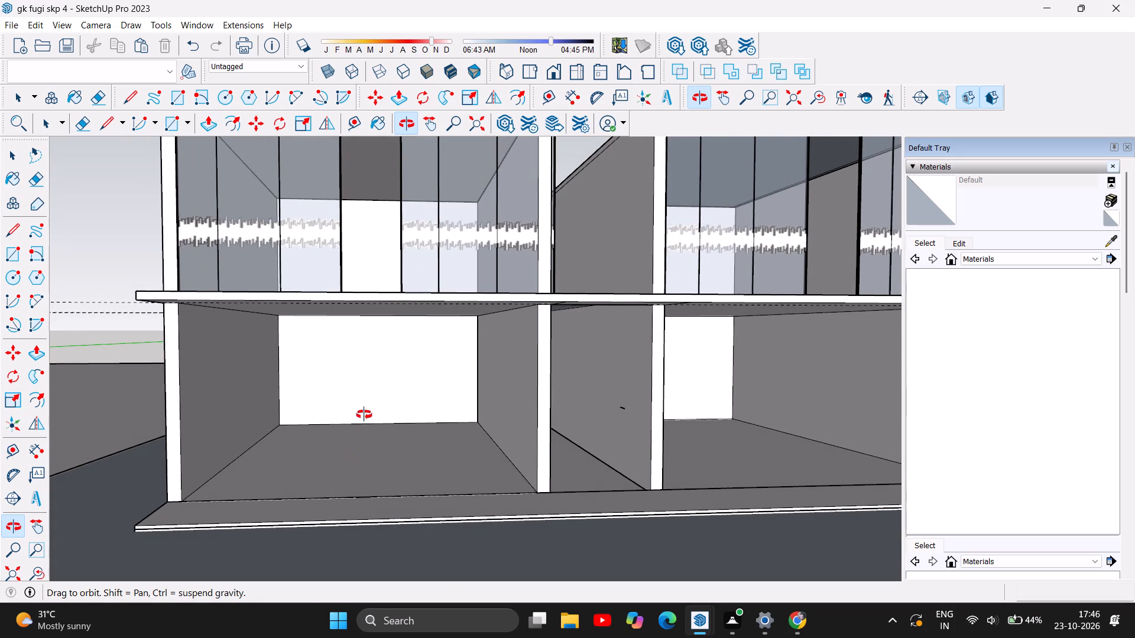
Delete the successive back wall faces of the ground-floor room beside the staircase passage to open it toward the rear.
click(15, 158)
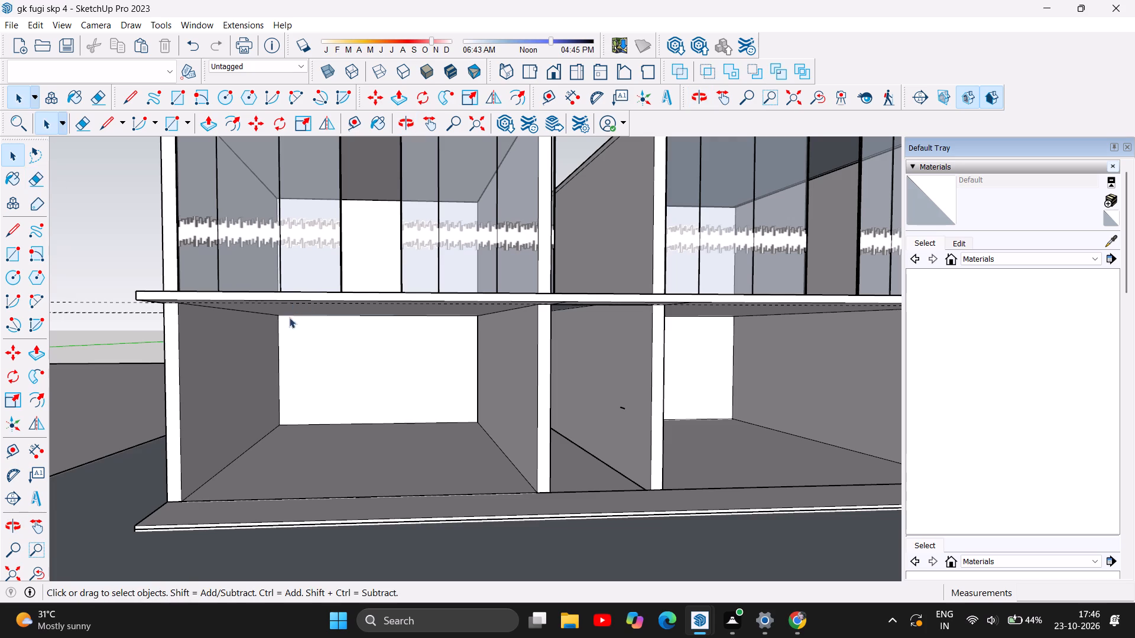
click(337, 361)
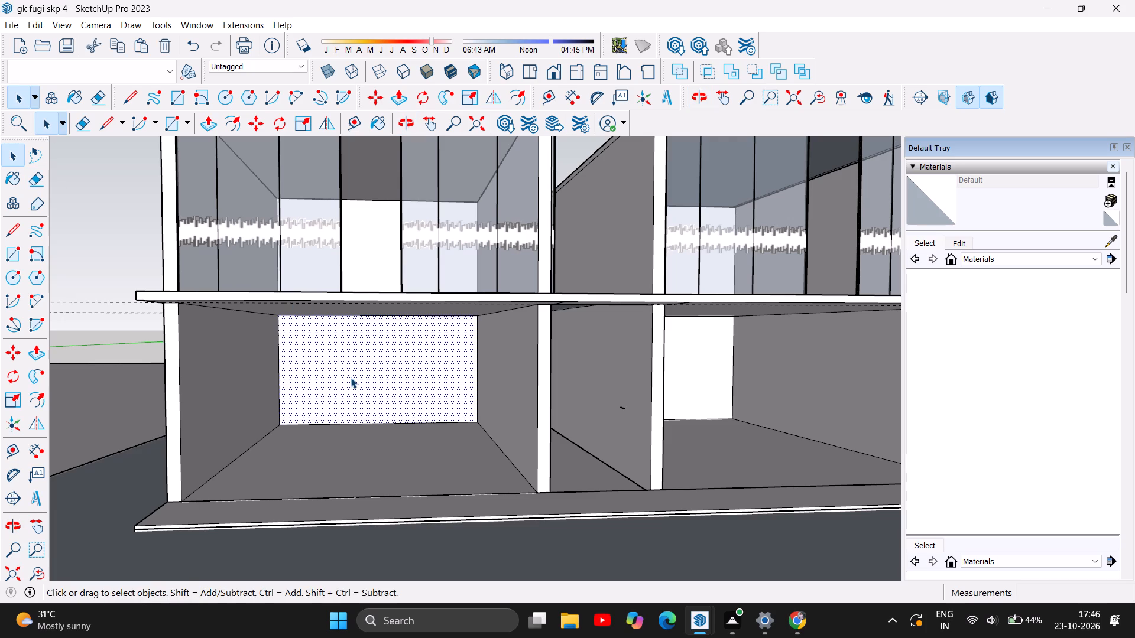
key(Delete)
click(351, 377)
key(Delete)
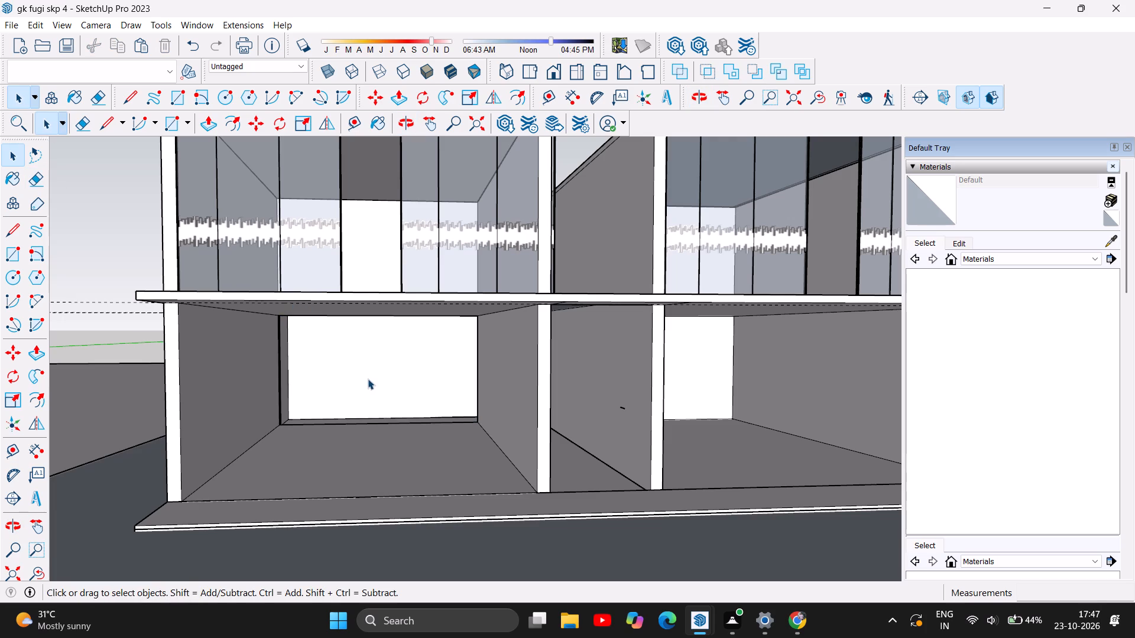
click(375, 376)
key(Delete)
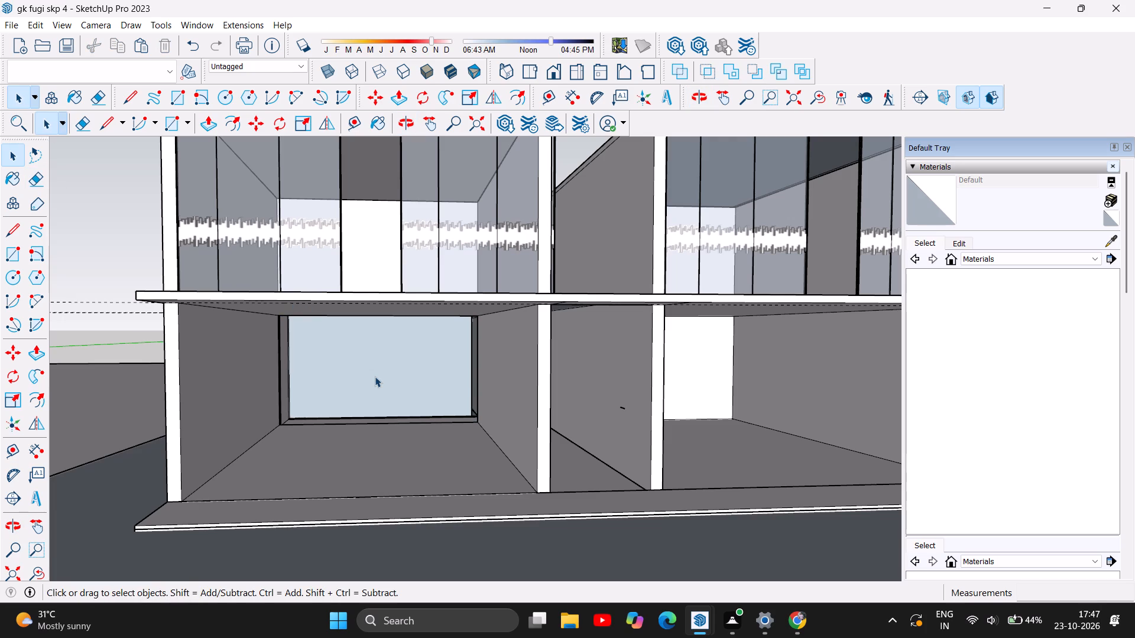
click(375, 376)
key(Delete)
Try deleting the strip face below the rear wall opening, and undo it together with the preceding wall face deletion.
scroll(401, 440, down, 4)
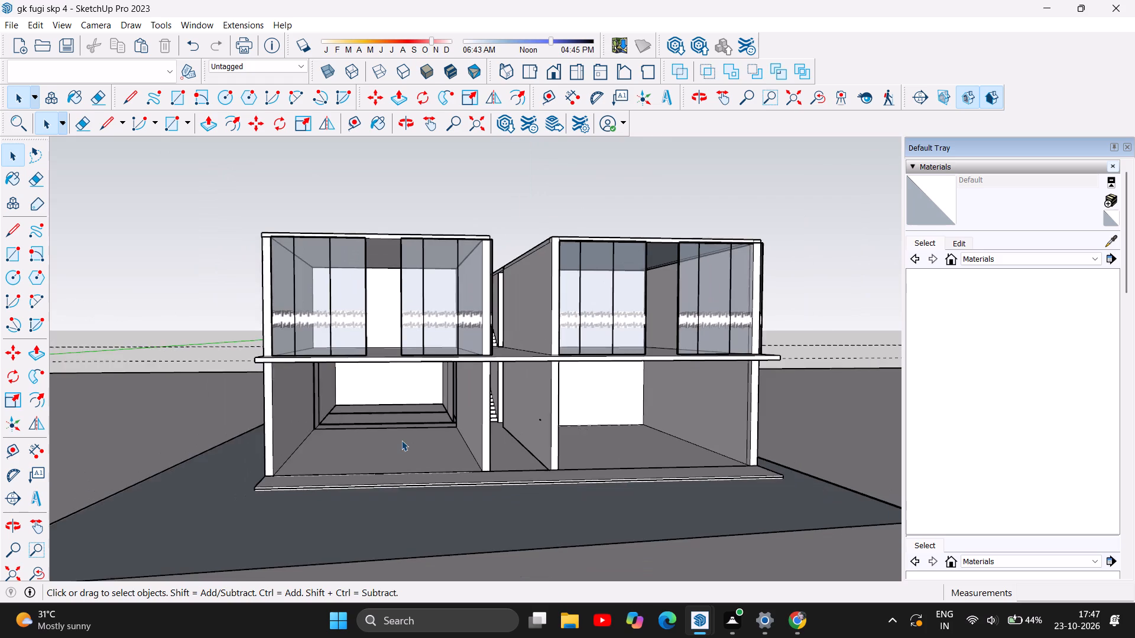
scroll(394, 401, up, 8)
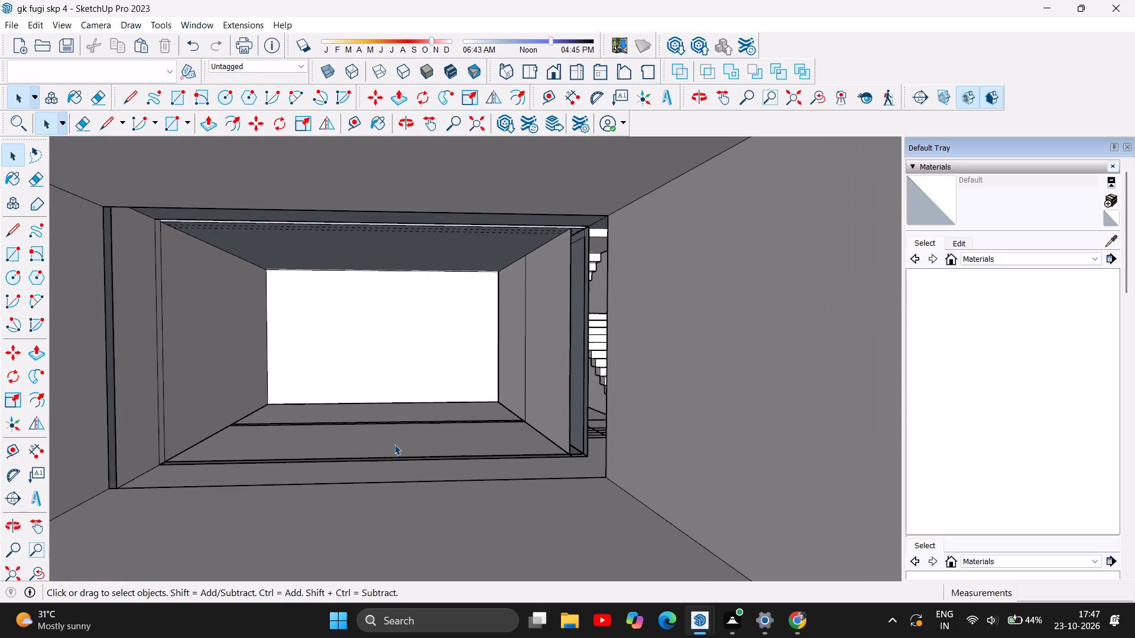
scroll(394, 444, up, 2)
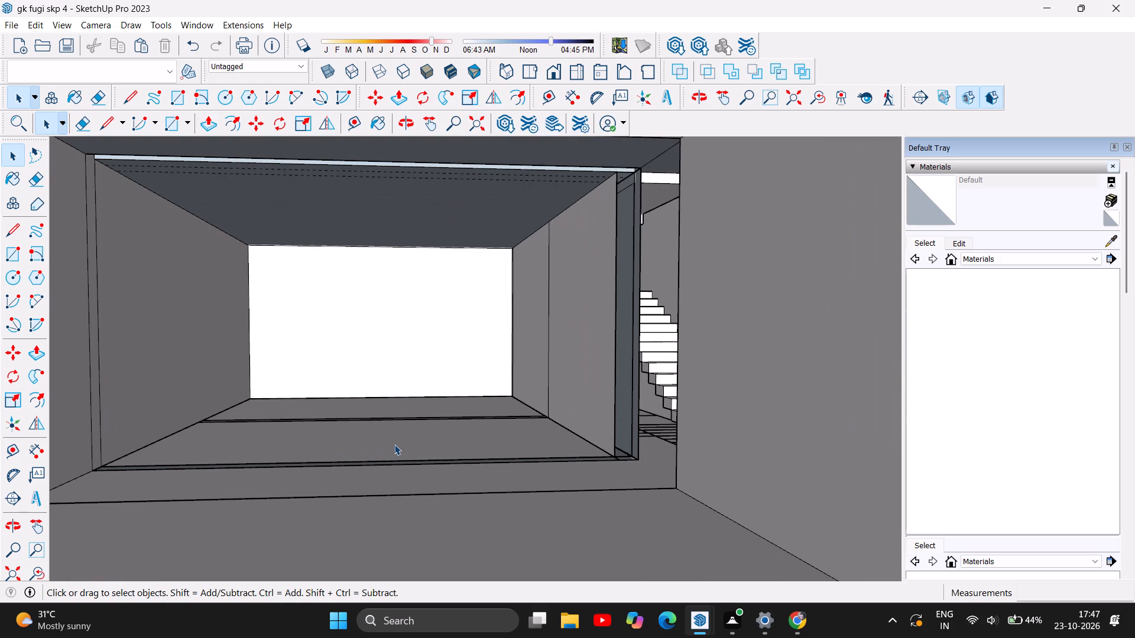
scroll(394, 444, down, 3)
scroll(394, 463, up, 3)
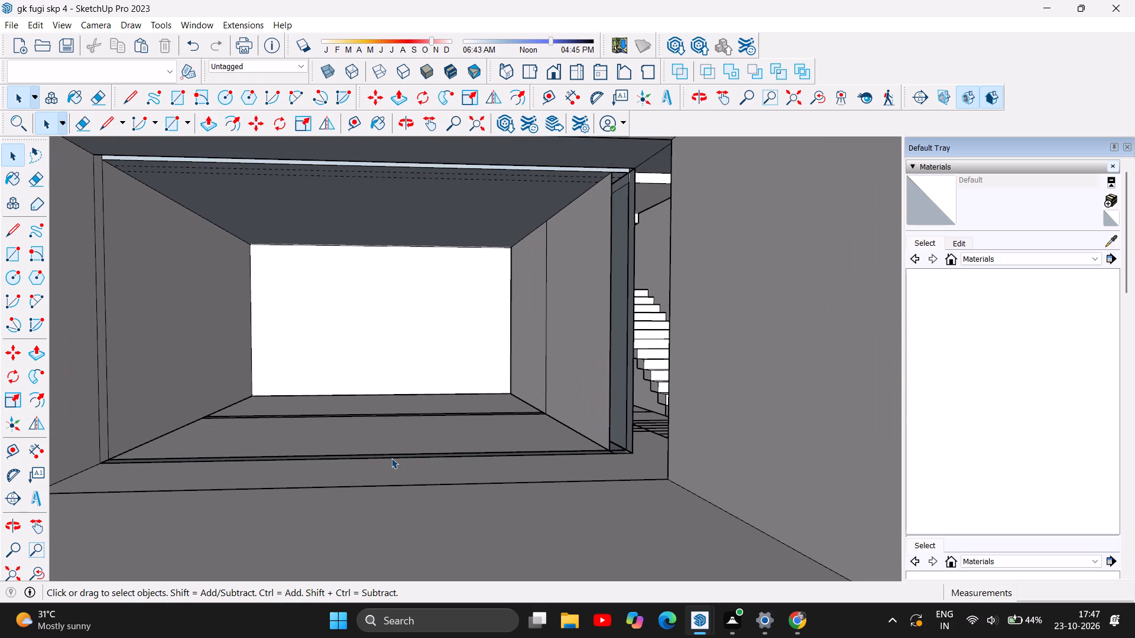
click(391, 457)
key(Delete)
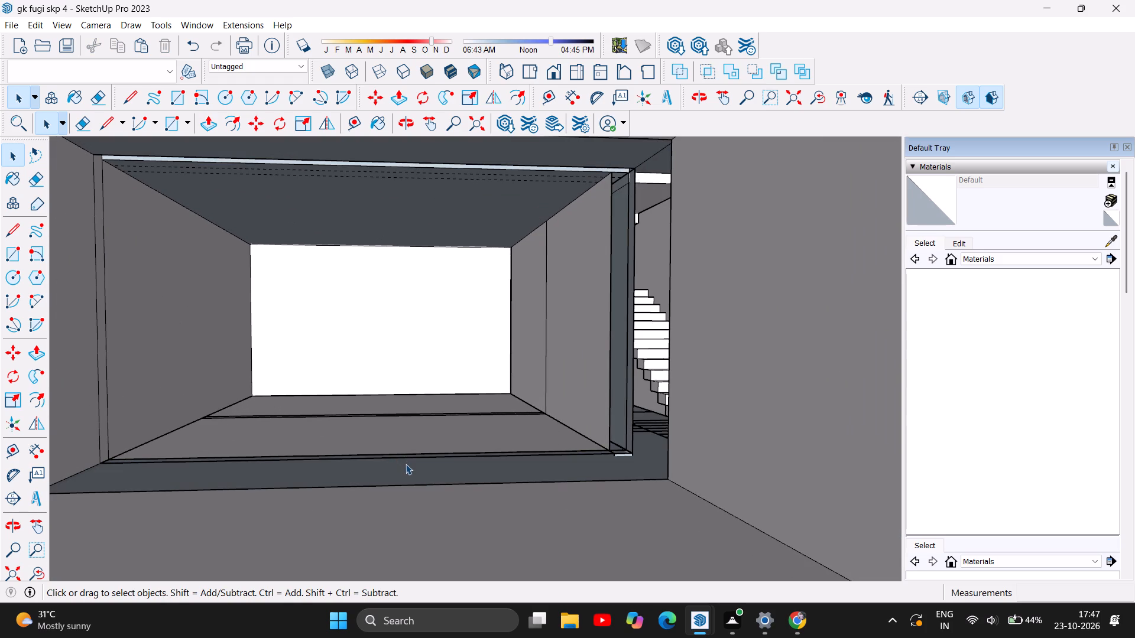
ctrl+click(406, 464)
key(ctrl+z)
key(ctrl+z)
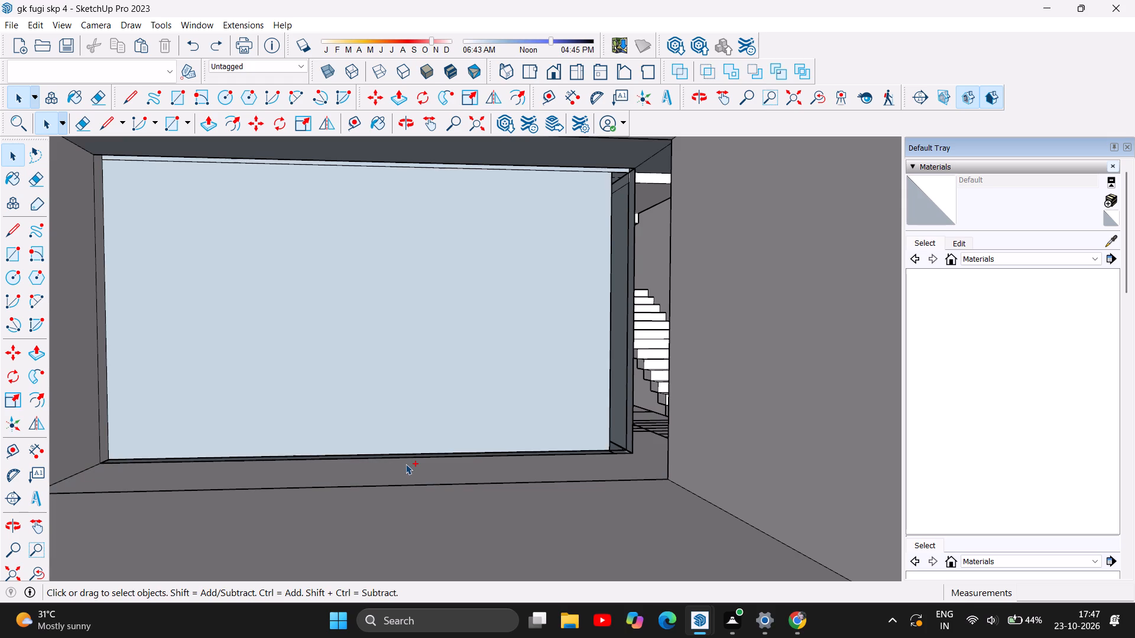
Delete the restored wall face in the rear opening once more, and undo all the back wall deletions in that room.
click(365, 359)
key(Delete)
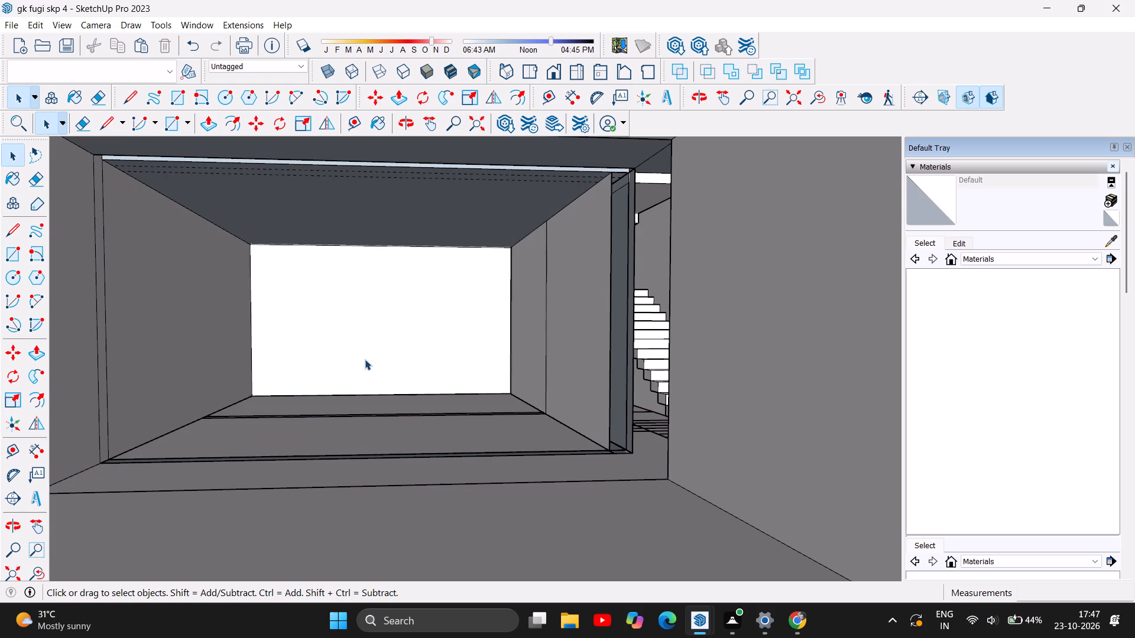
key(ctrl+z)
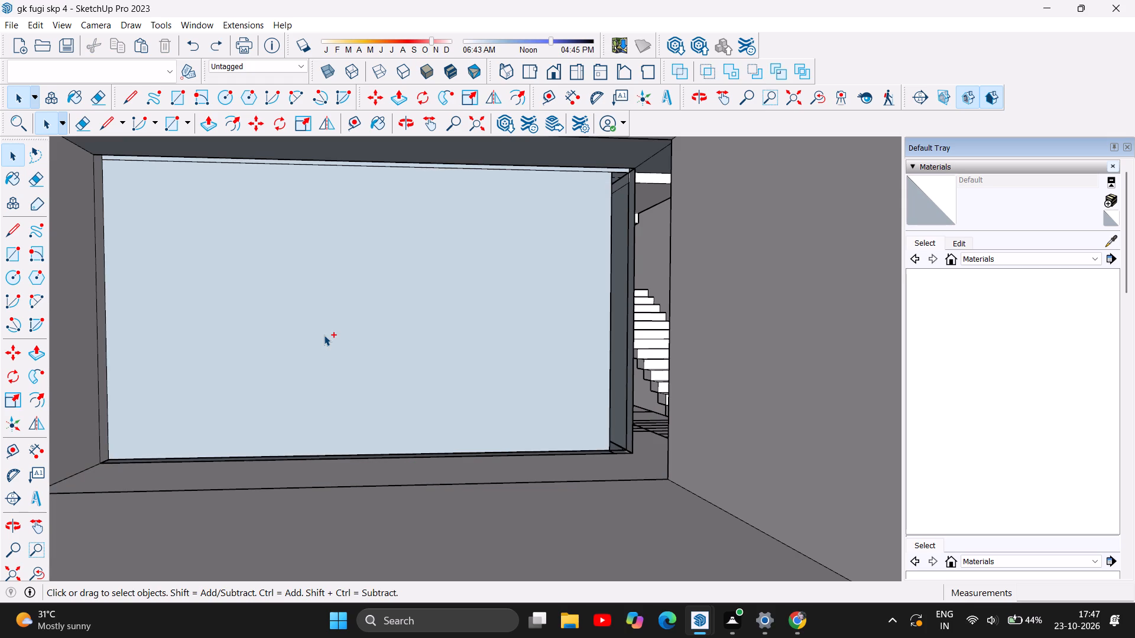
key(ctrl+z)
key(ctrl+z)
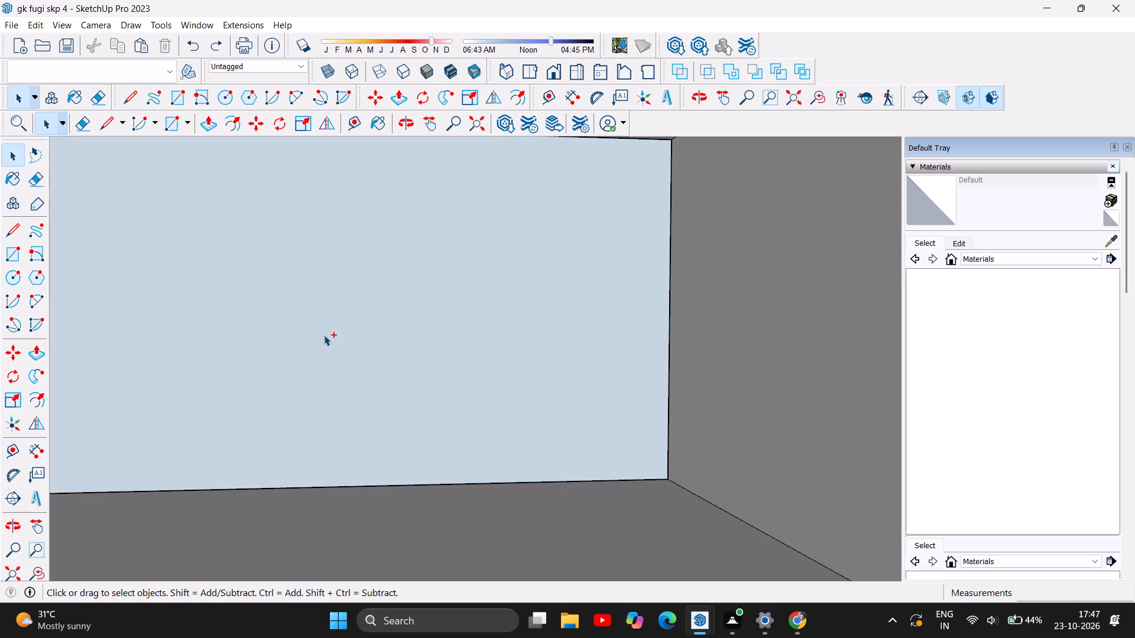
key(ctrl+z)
Examine the building's facade, side wall, roofs and staircase passage from several angles.
scroll(324, 335, down, 16)
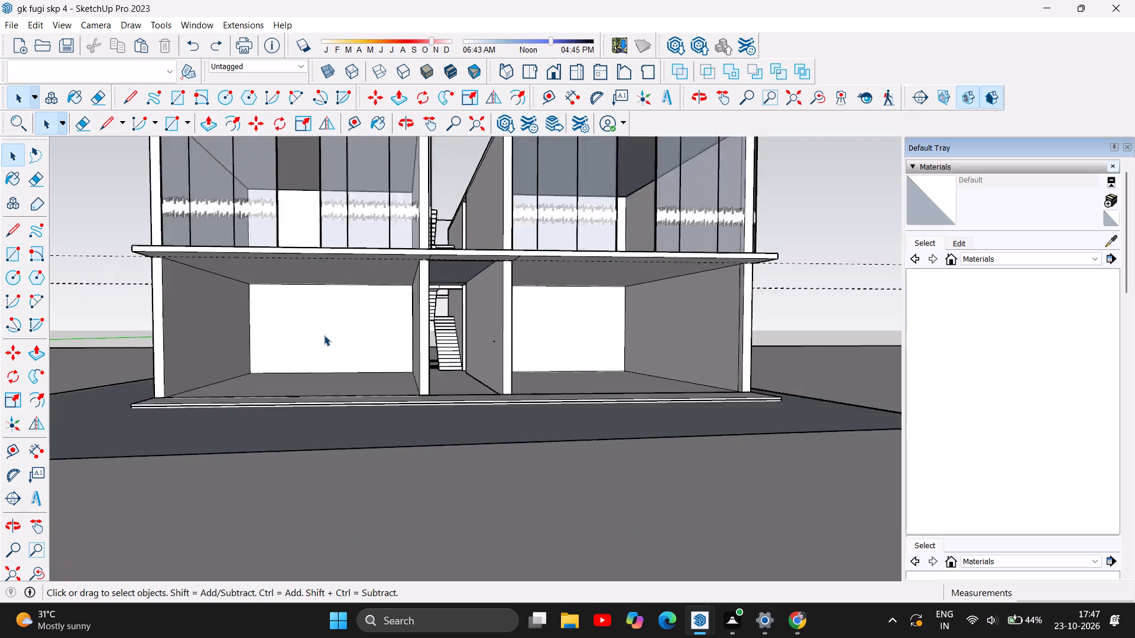
scroll(324, 335, down, 1)
scroll(546, 326, up, 3)
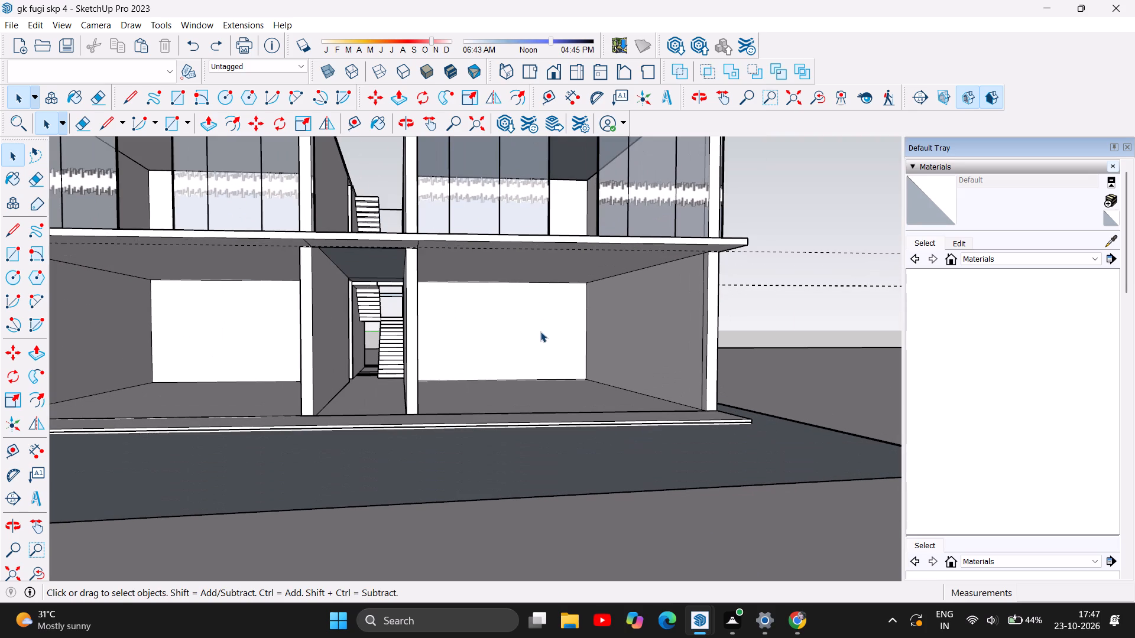
scroll(510, 409, down, 5)
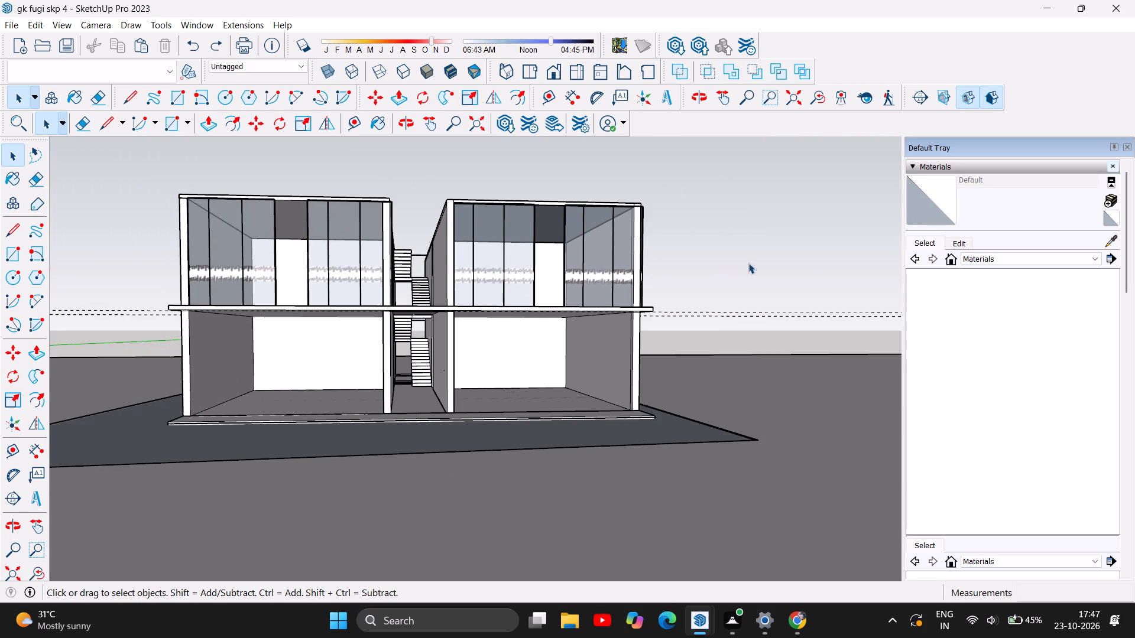
click(407, 129)
drag(560, 270, 557, 294)
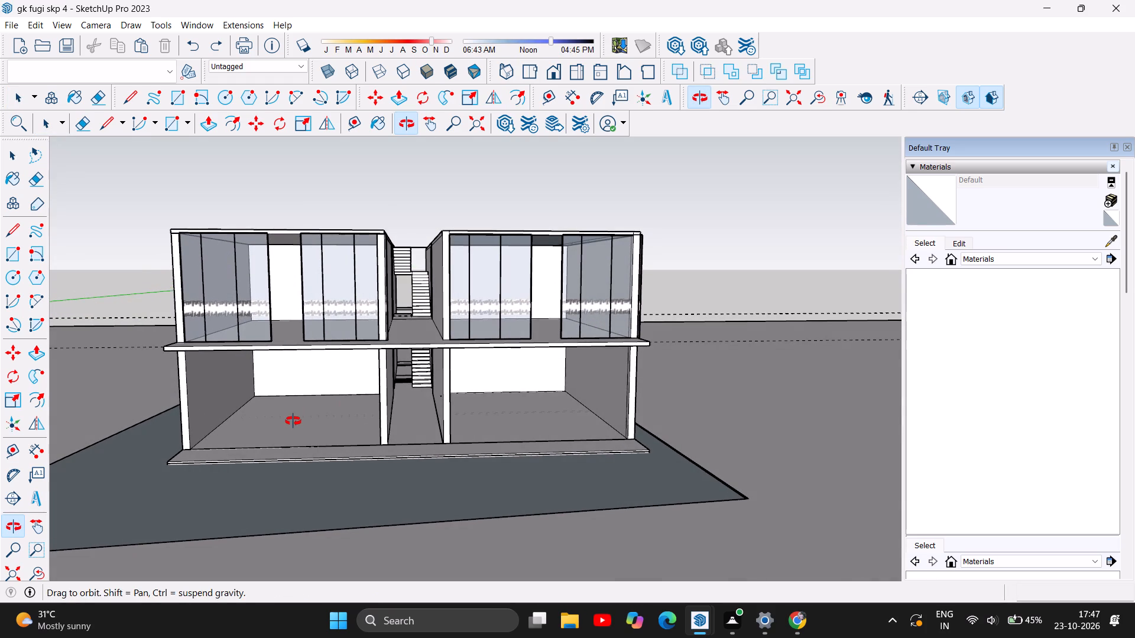
scroll(293, 421, up, 4)
scroll(294, 417, down, 4)
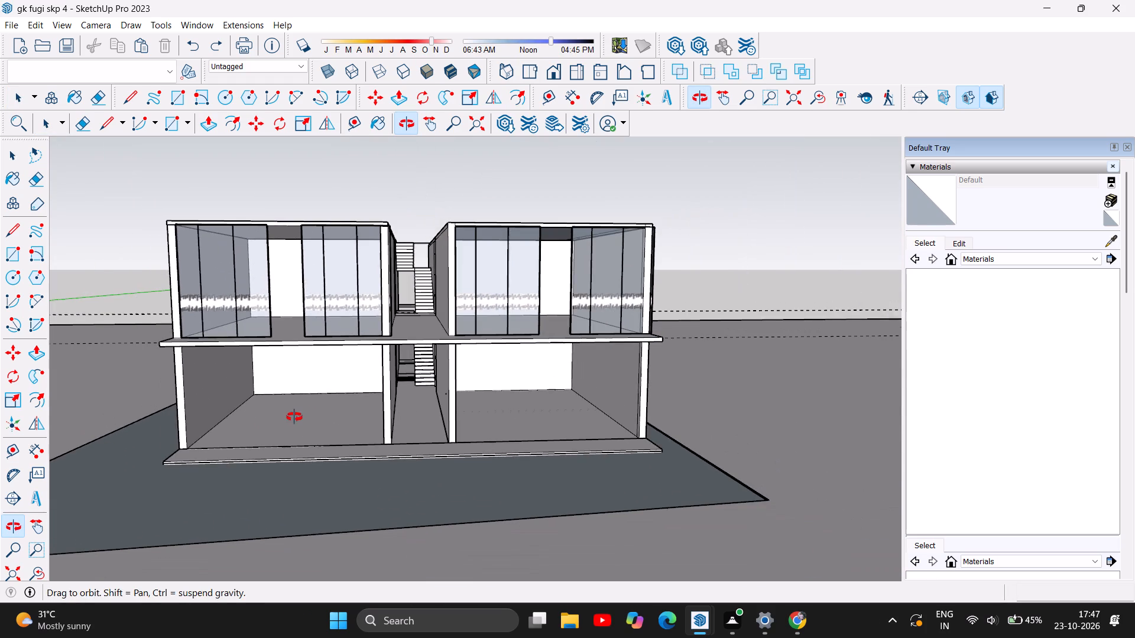
drag(210, 468, 430, 463)
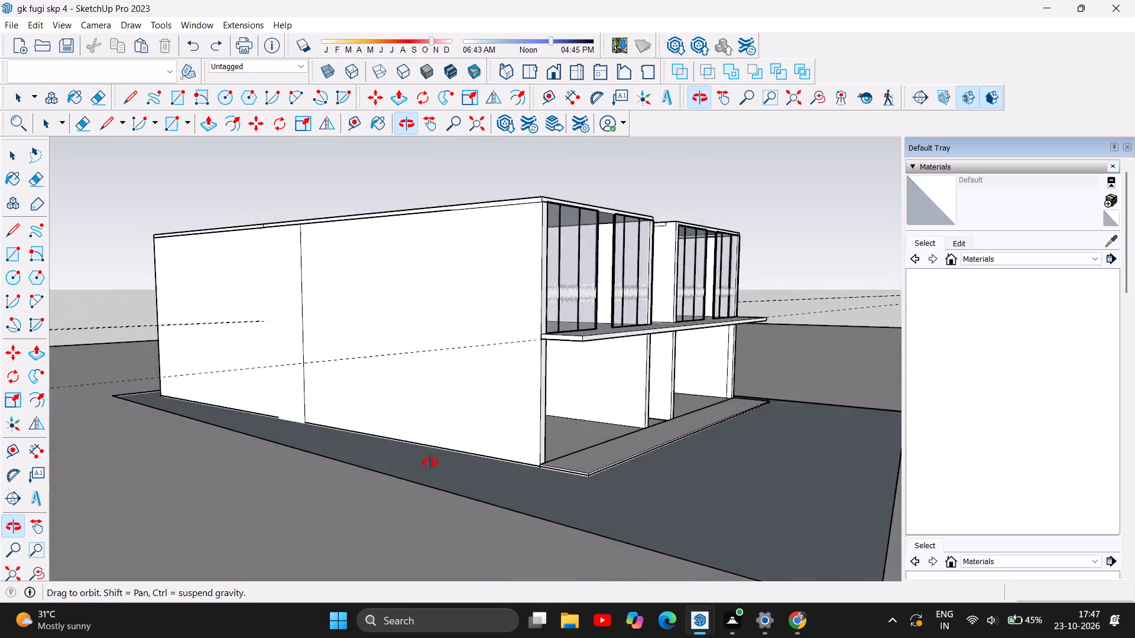
drag(430, 463, 214, 463)
click(214, 463)
scroll(299, 473, up, 1)
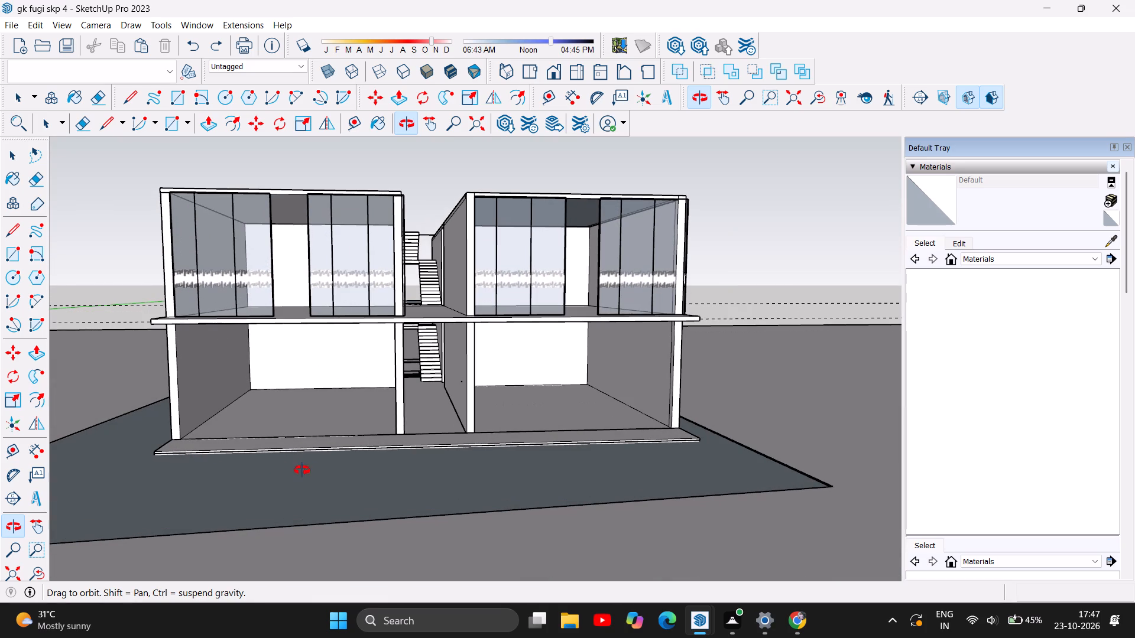
drag(590, 382, 538, 523)
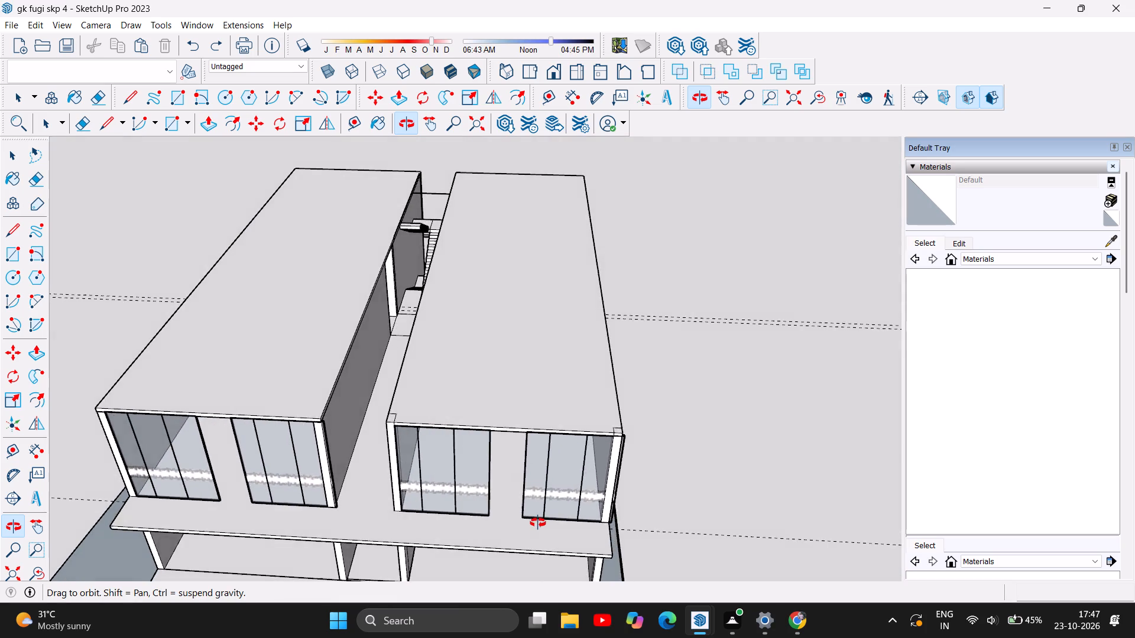
drag(538, 523, 565, 581)
scroll(554, 456, down, 6)
drag(401, 472, 424, 464)
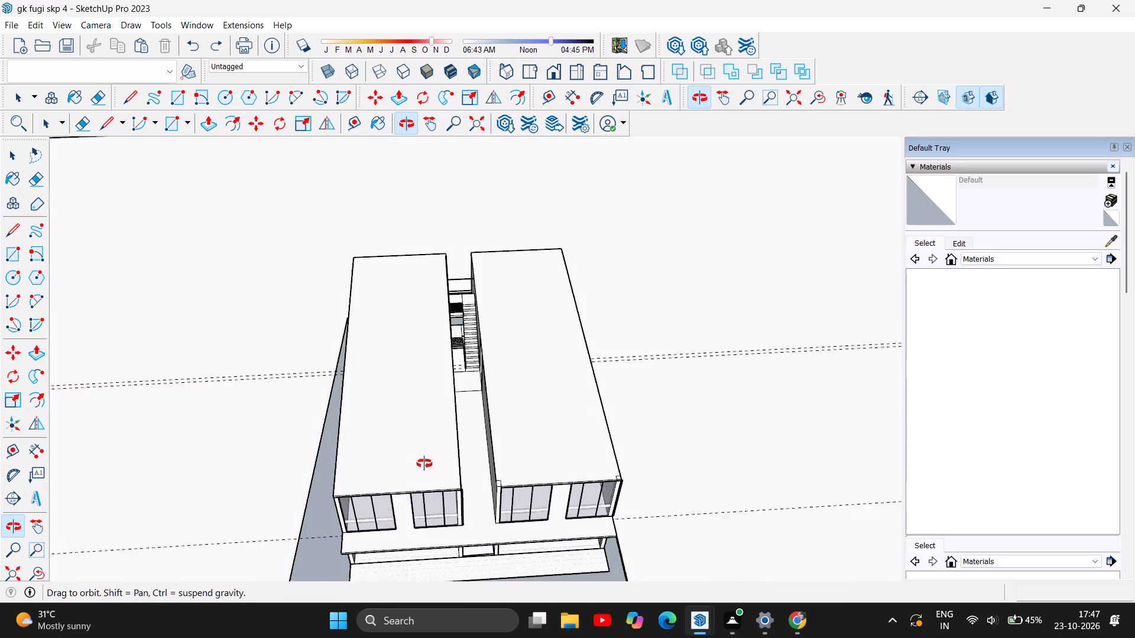
drag(424, 464, 416, 260)
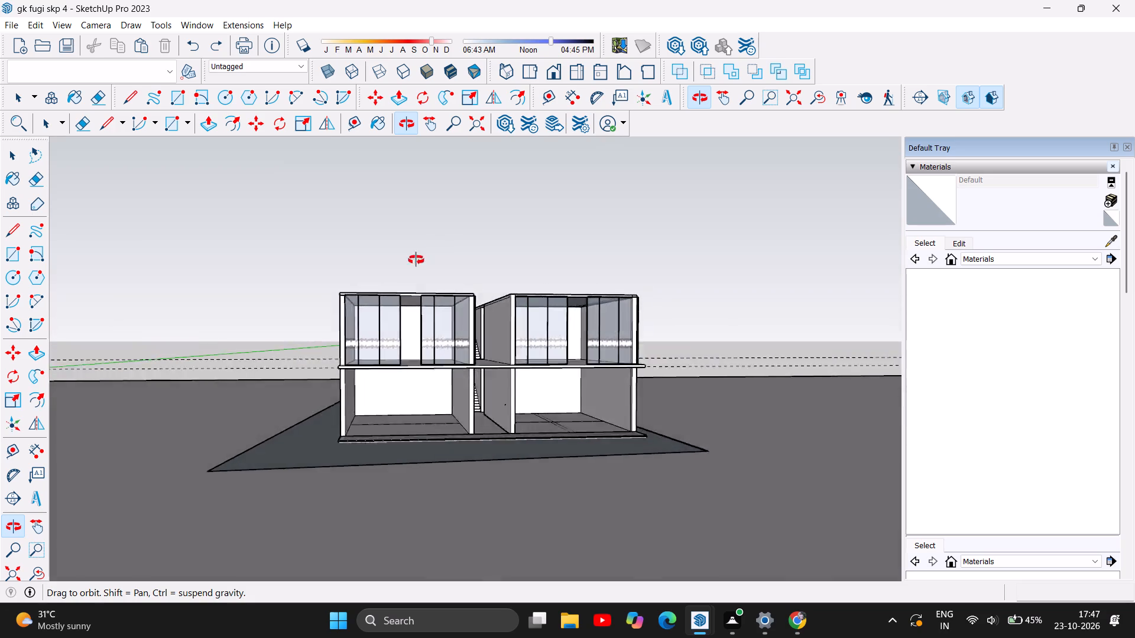
Offset the outline of the roof face on the block beside the exposed ground strip 9" inward.
drag(416, 260, 365, 545)
drag(394, 423, 419, 494)
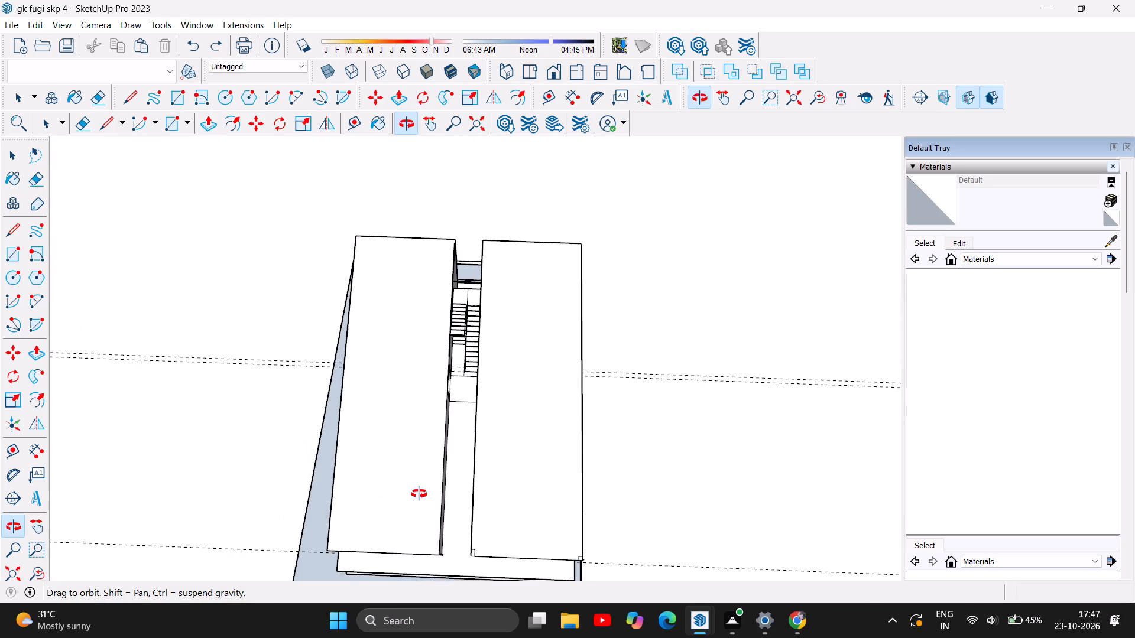
drag(419, 494, 417, 493)
scroll(436, 415, up, 2)
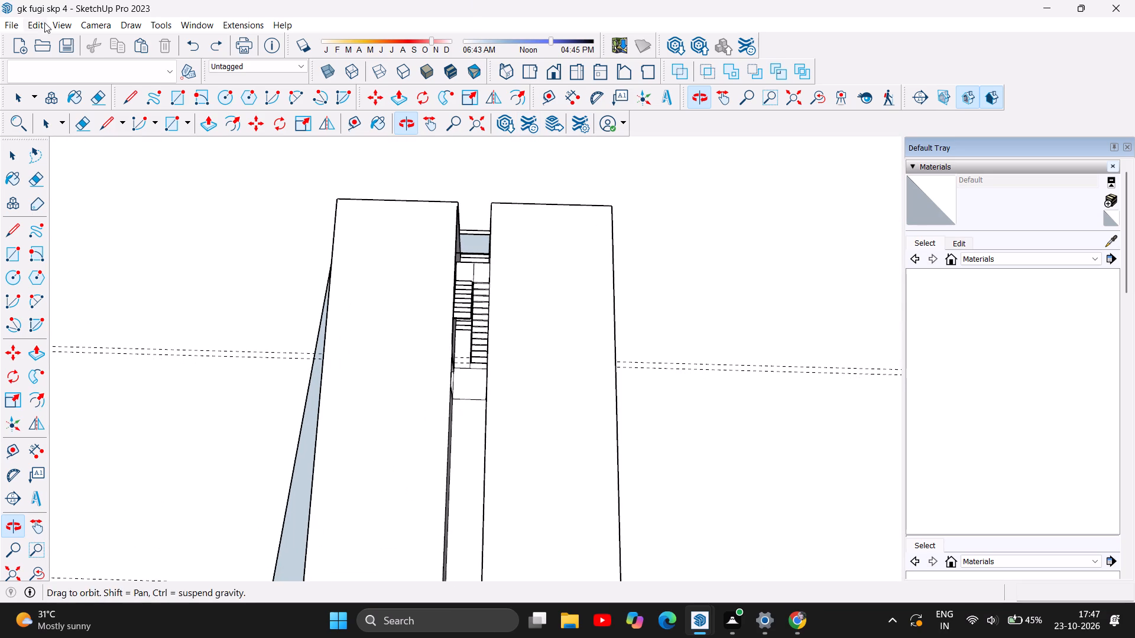
click(37, 396)
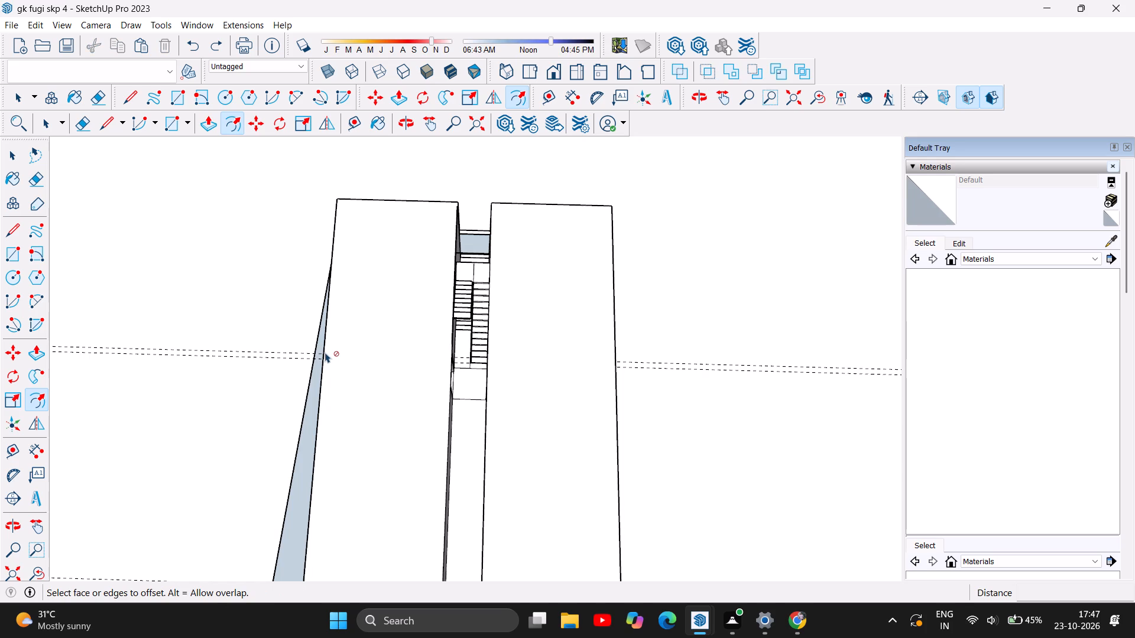
click(322, 354)
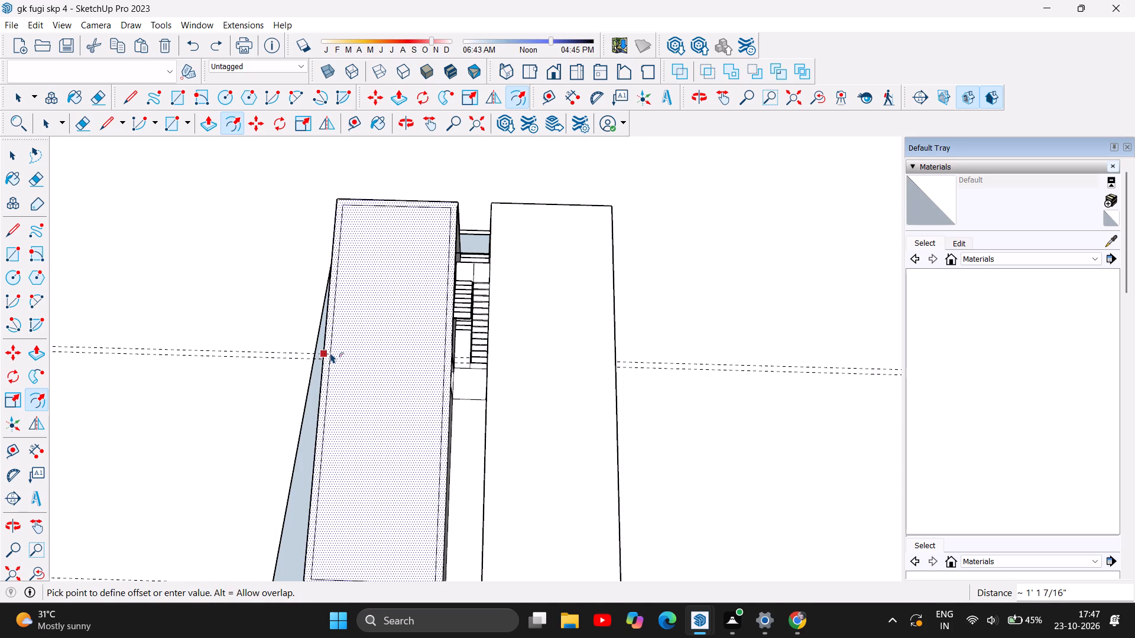
key(9)
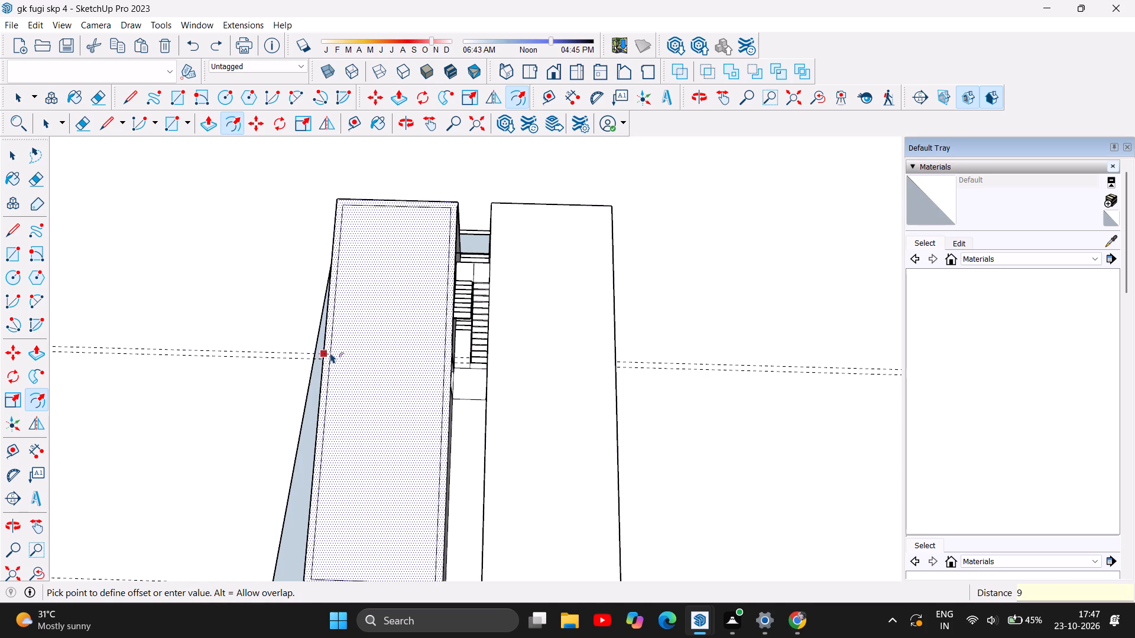
key(Return)
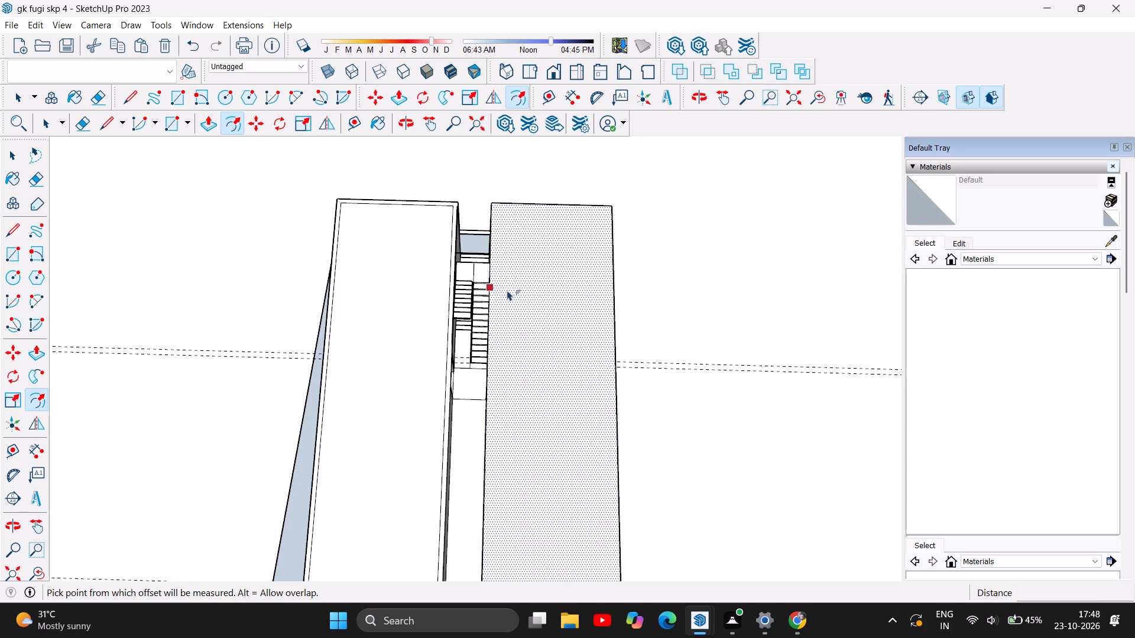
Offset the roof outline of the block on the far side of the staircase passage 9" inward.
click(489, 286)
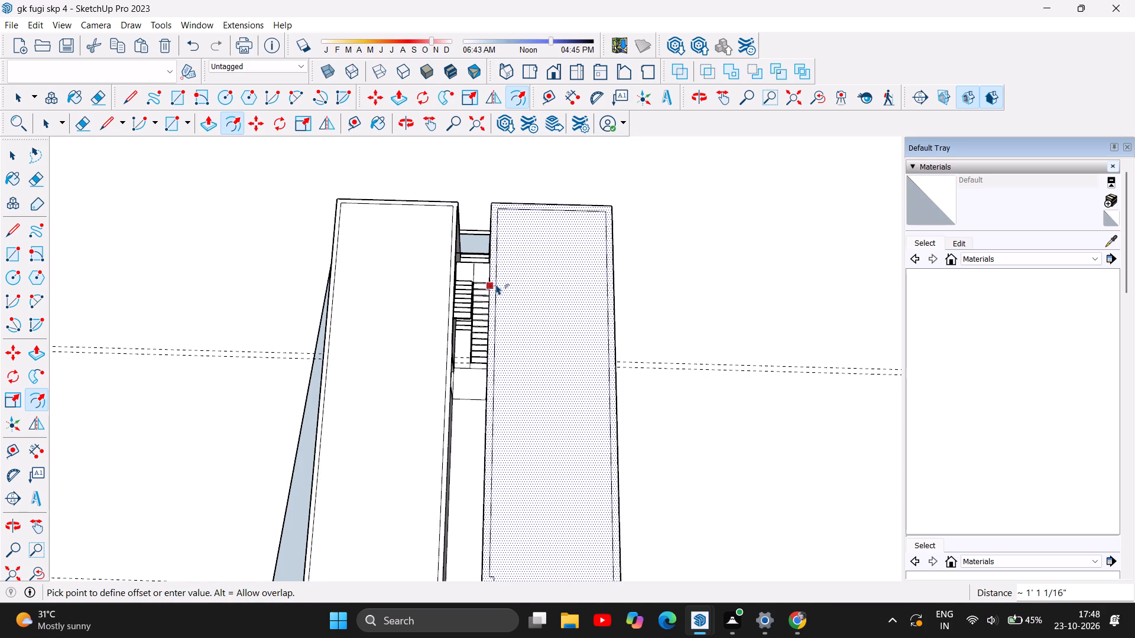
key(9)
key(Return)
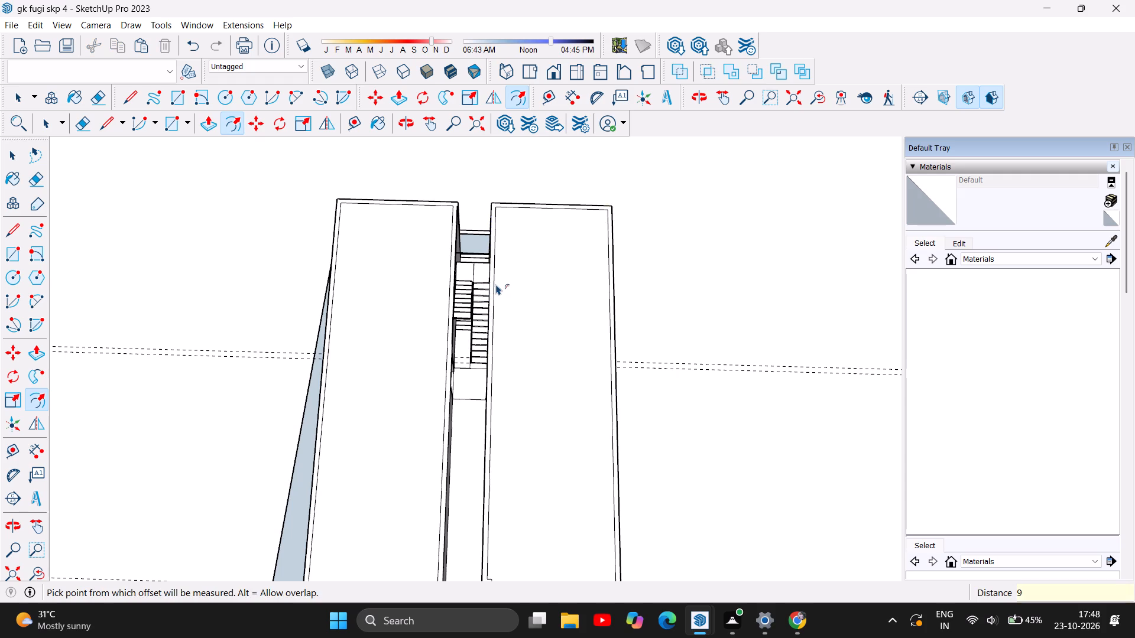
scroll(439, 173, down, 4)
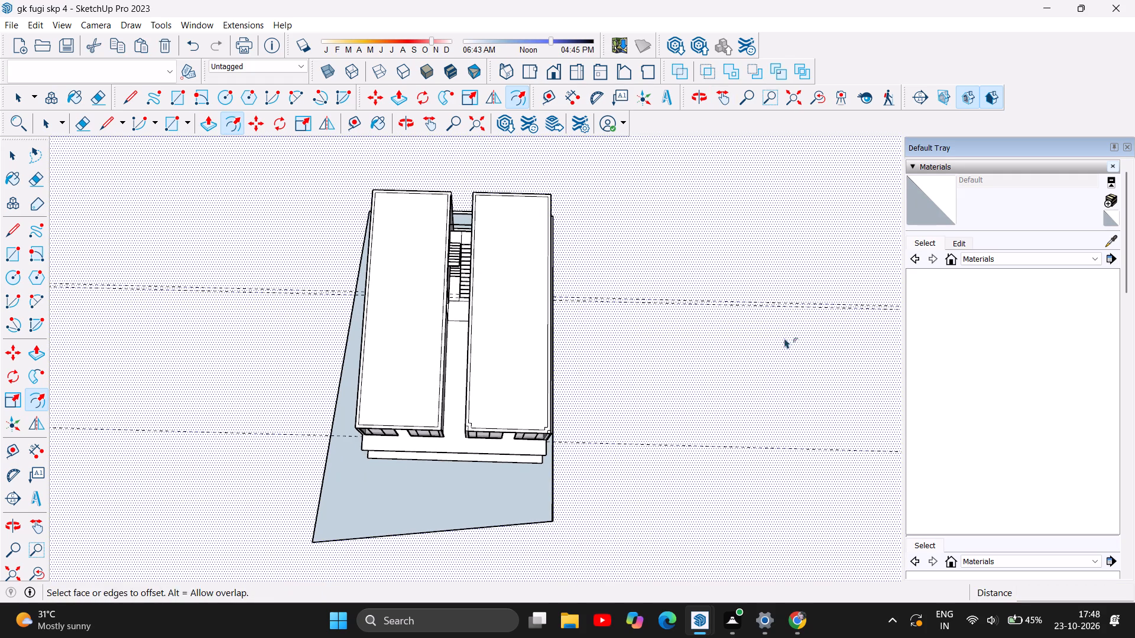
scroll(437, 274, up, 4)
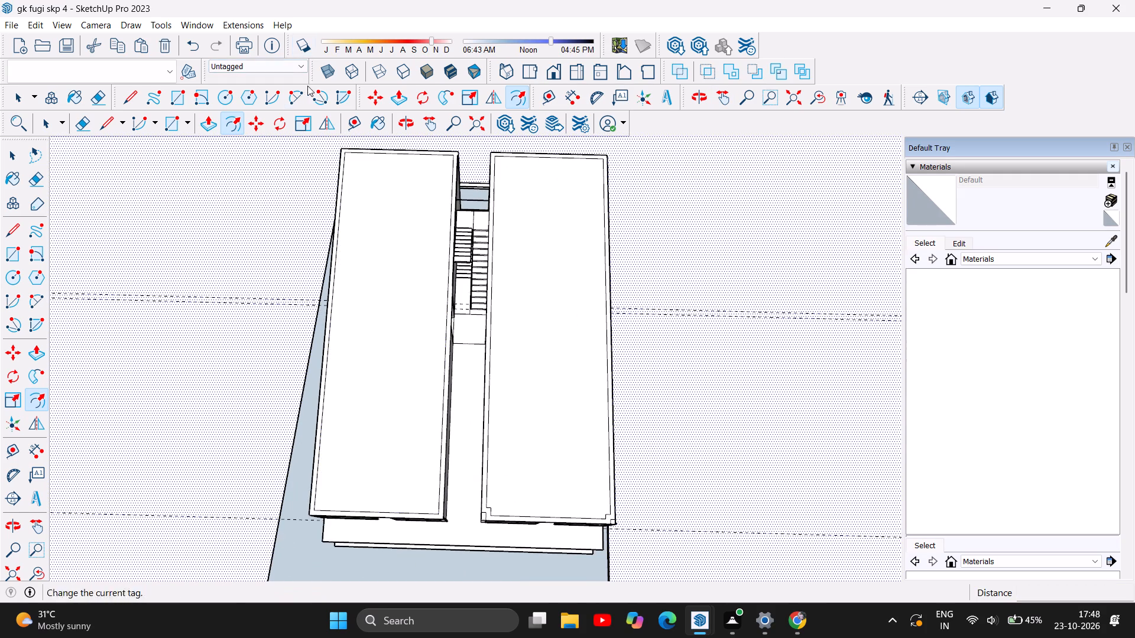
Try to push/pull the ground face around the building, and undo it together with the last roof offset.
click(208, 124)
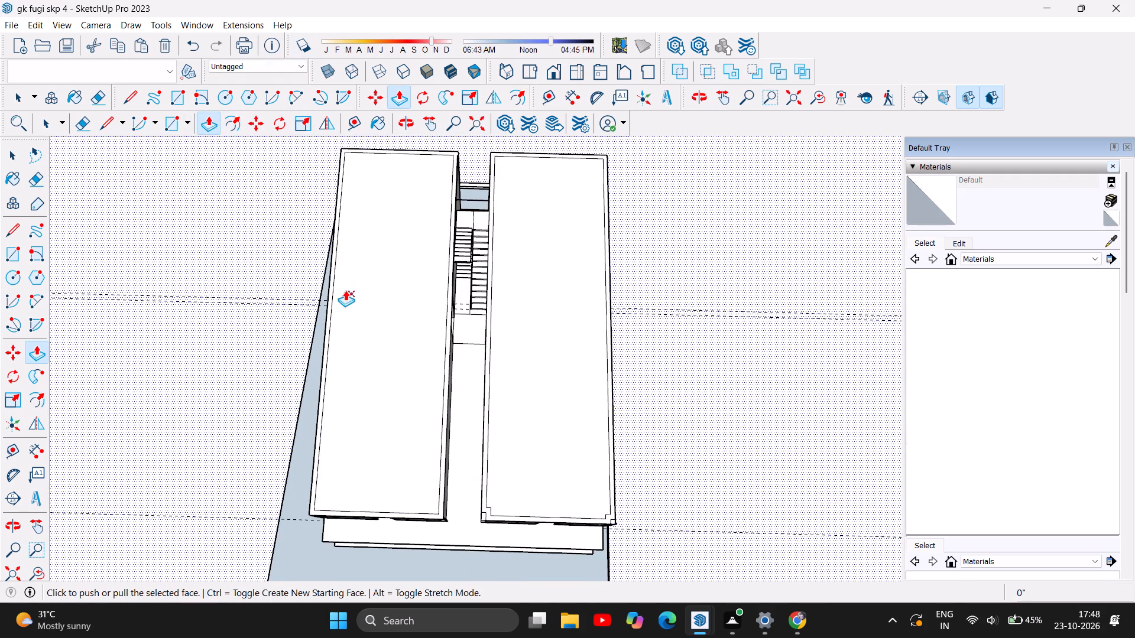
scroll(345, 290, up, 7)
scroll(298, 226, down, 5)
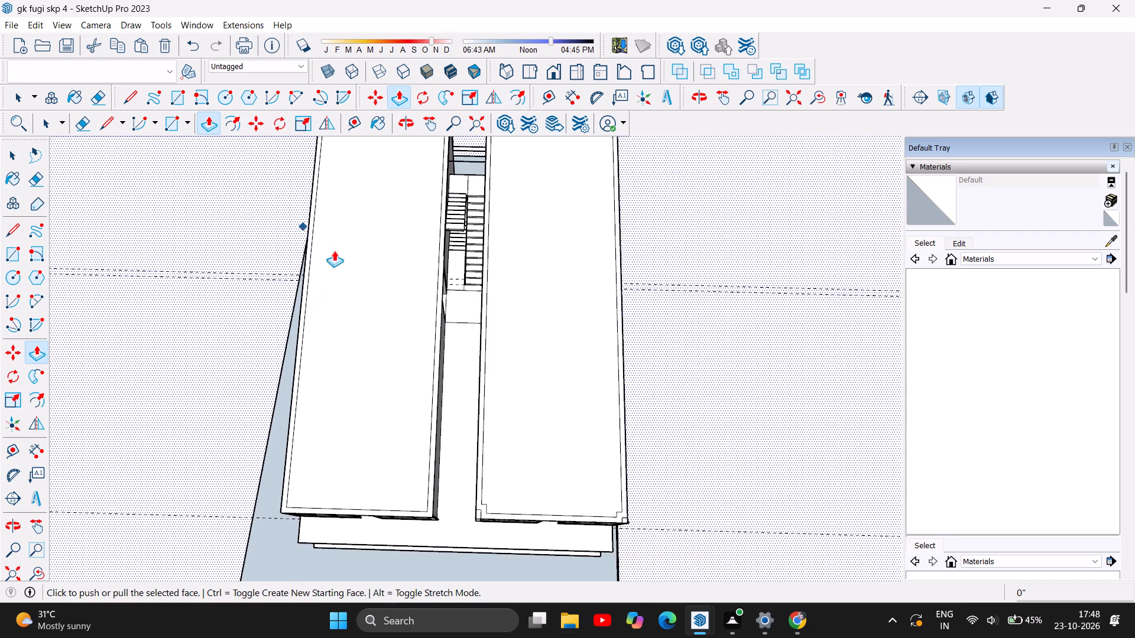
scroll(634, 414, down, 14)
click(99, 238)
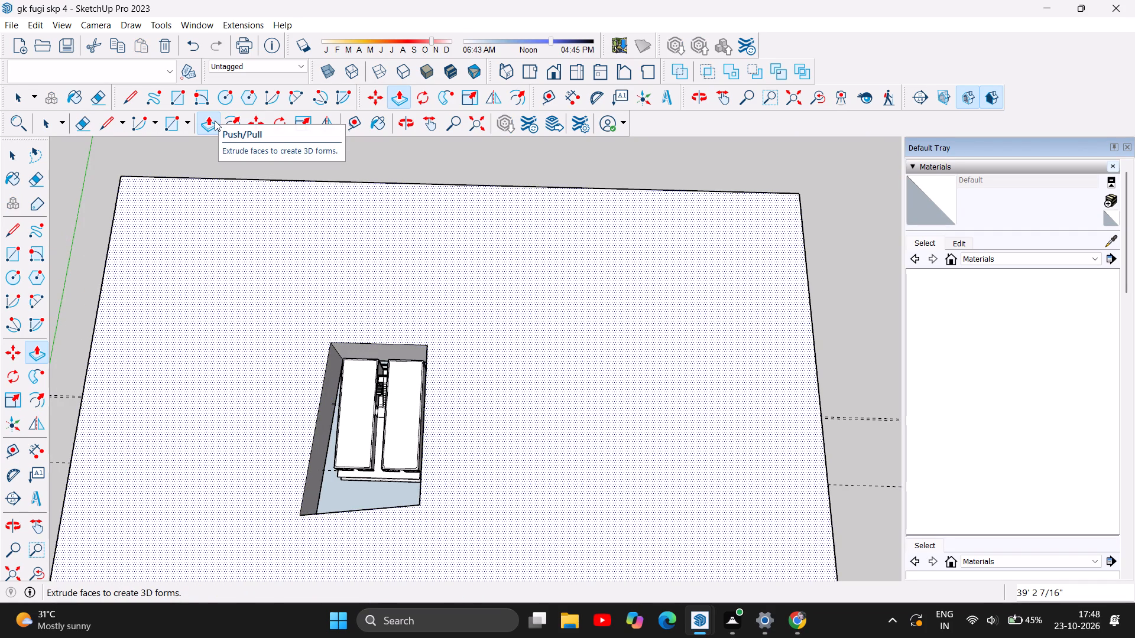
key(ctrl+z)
Extrude the roof border strip of the block beside the exposed ground strip 4' upward as a parapet.
scroll(334, 415, up, 2)
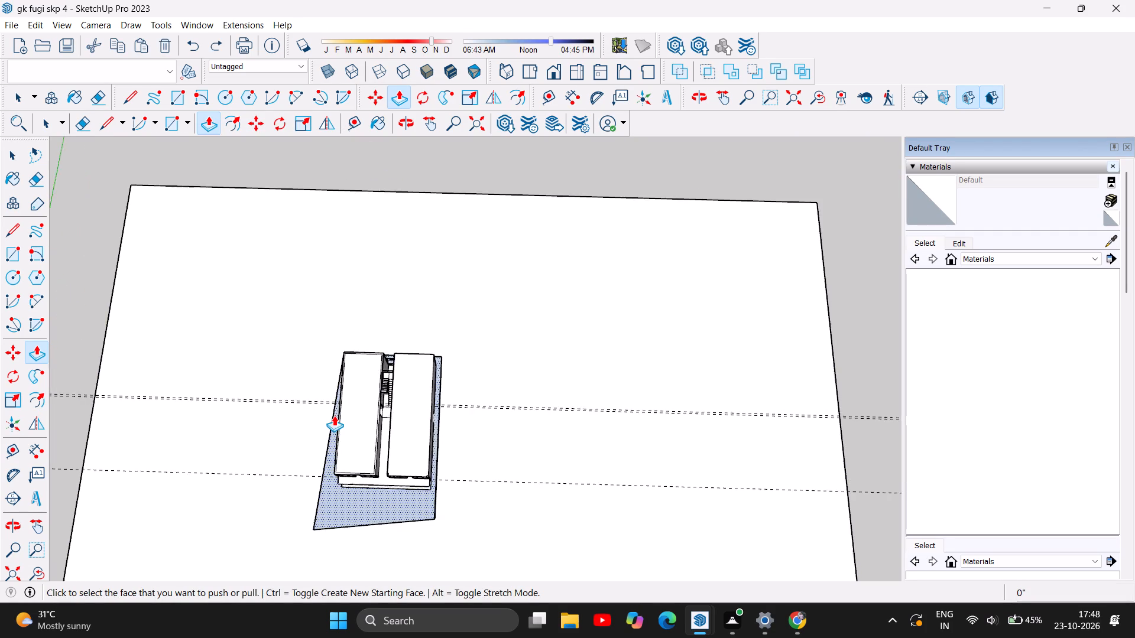
scroll(334, 415, up, 13)
scroll(362, 360, up, 3)
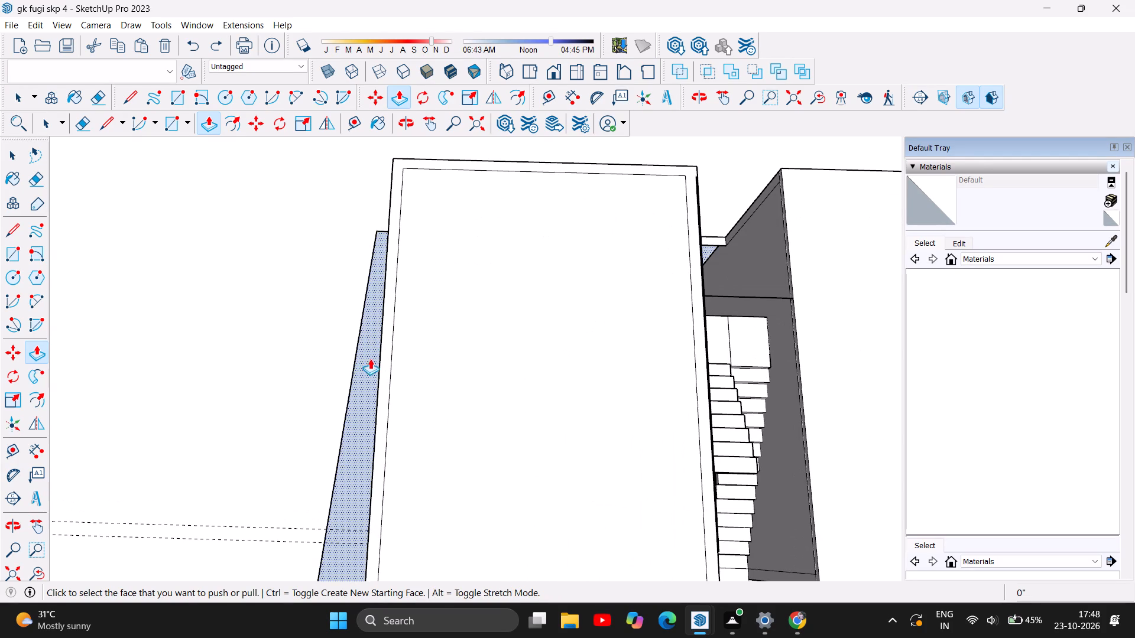
click(385, 354)
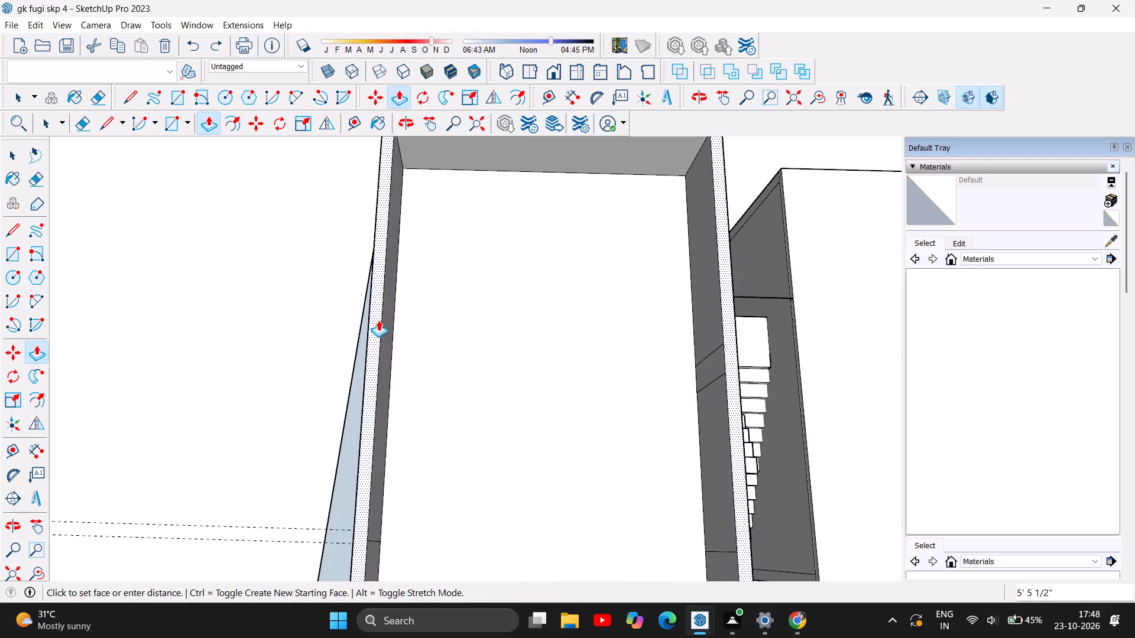
text(4')
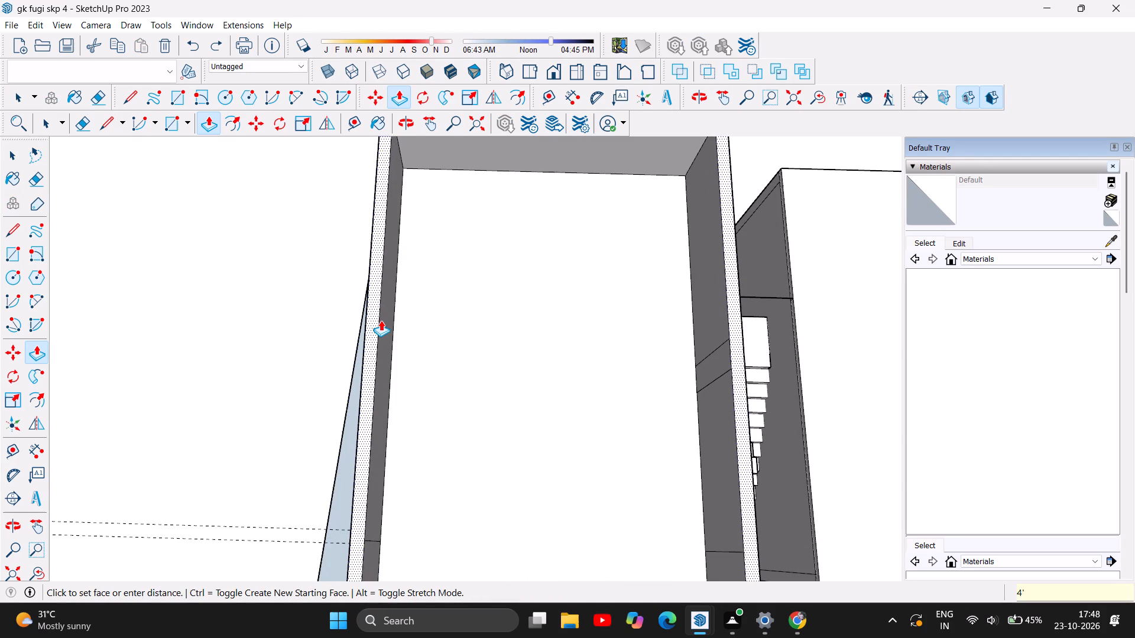
key(Return)
Offset the roof outline of the other block, across the staircase passage, 9" inward.
scroll(295, 318, down, 11)
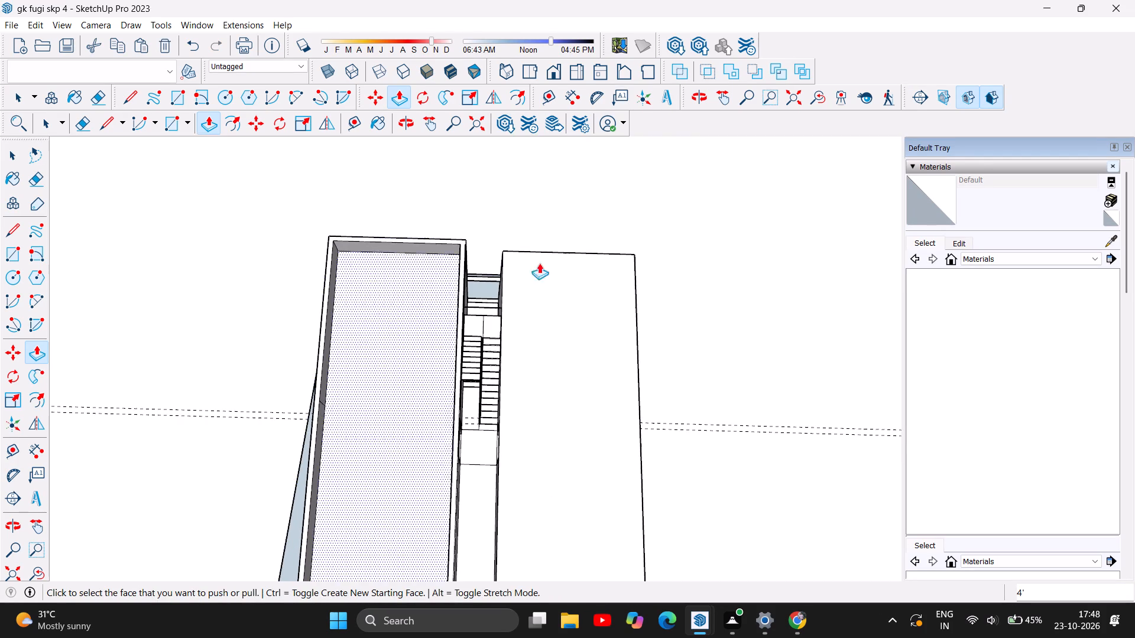
scroll(364, 315, down, 10)
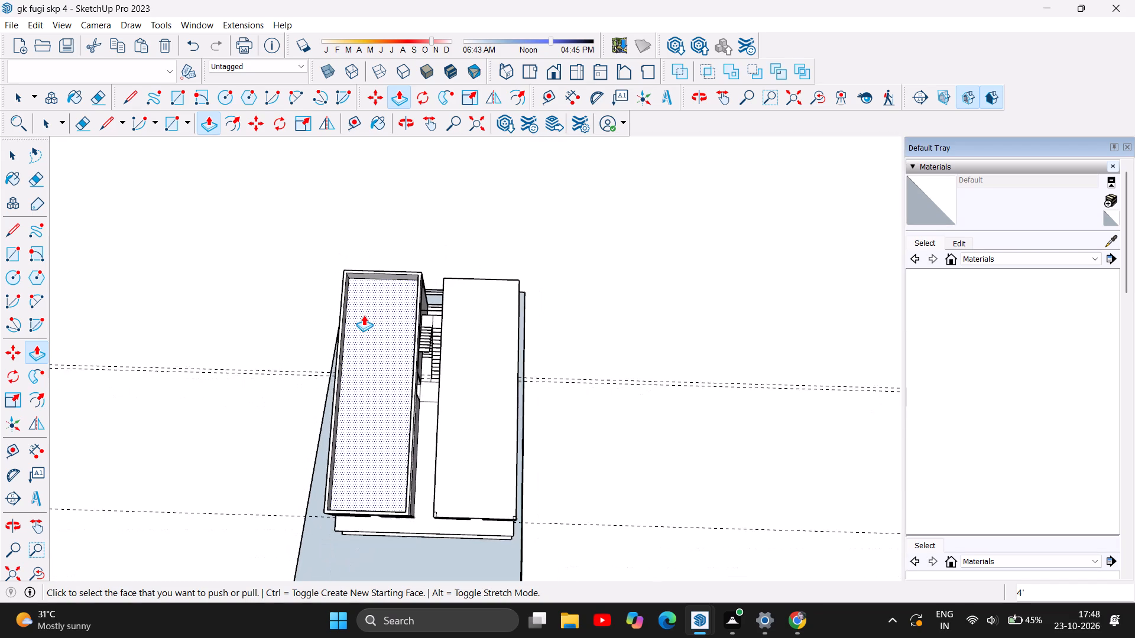
scroll(450, 455, up, 10)
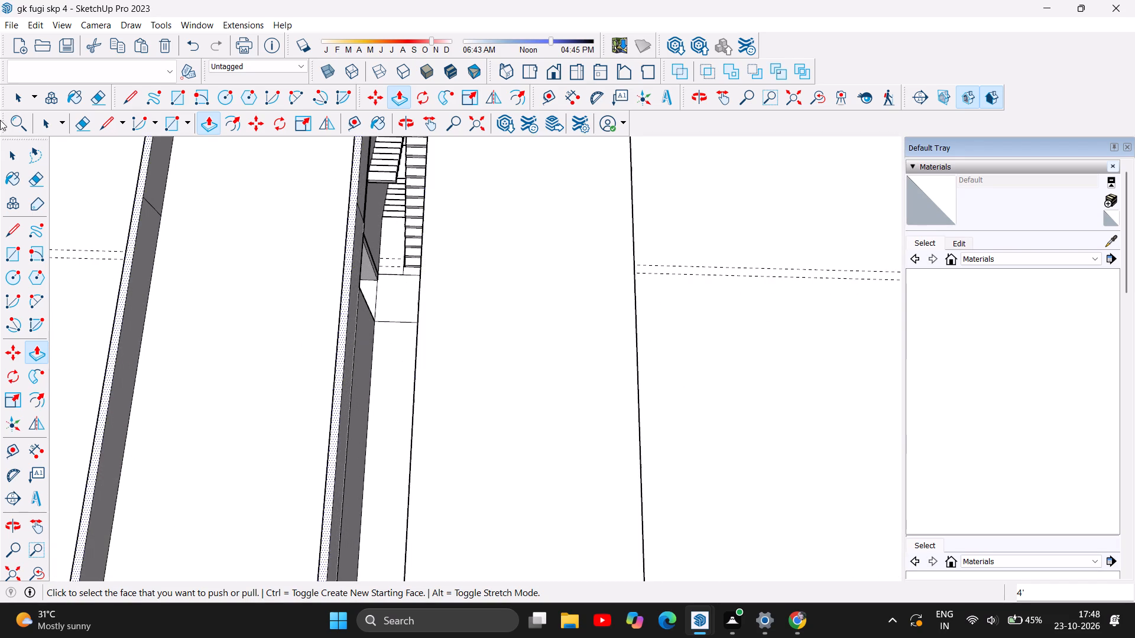
scroll(475, 483, up, 5)
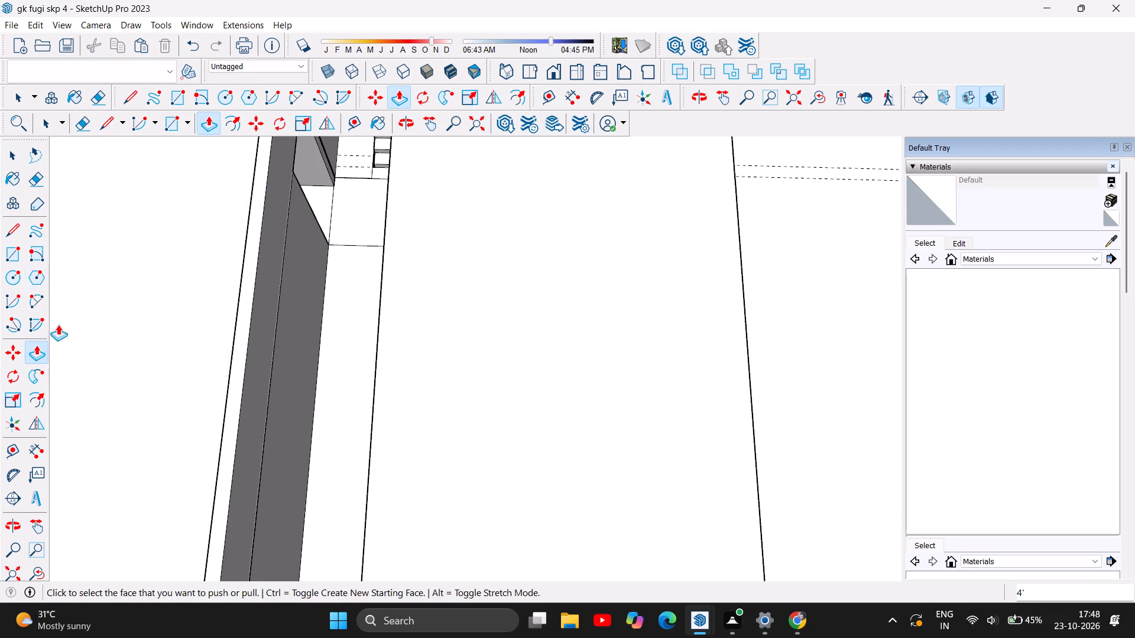
click(40, 404)
double_click(379, 373)
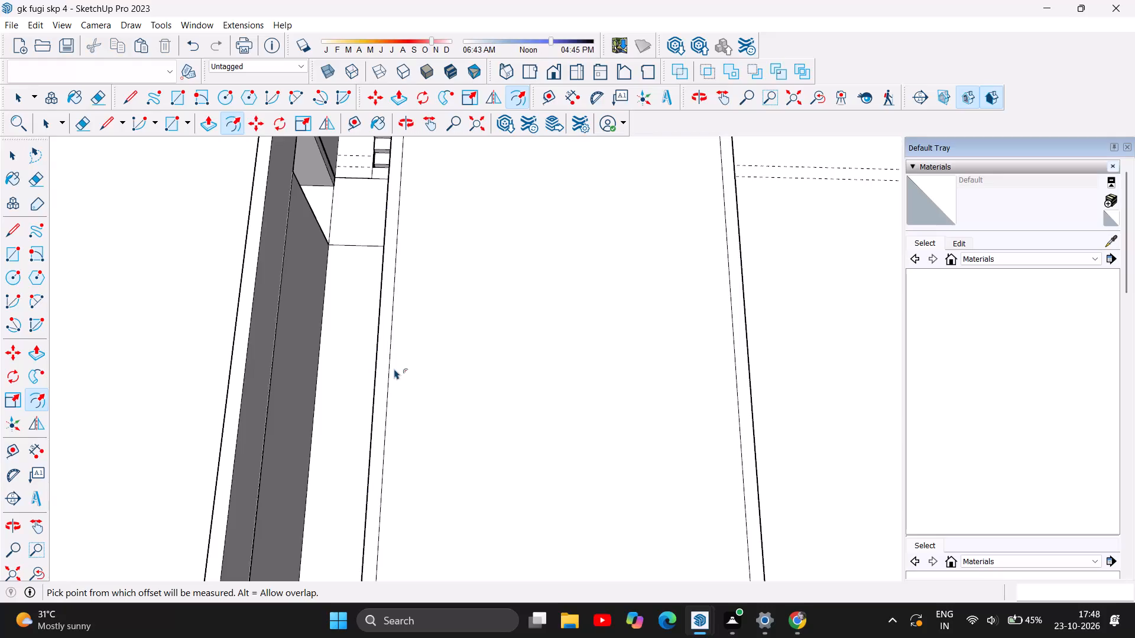
key(9)
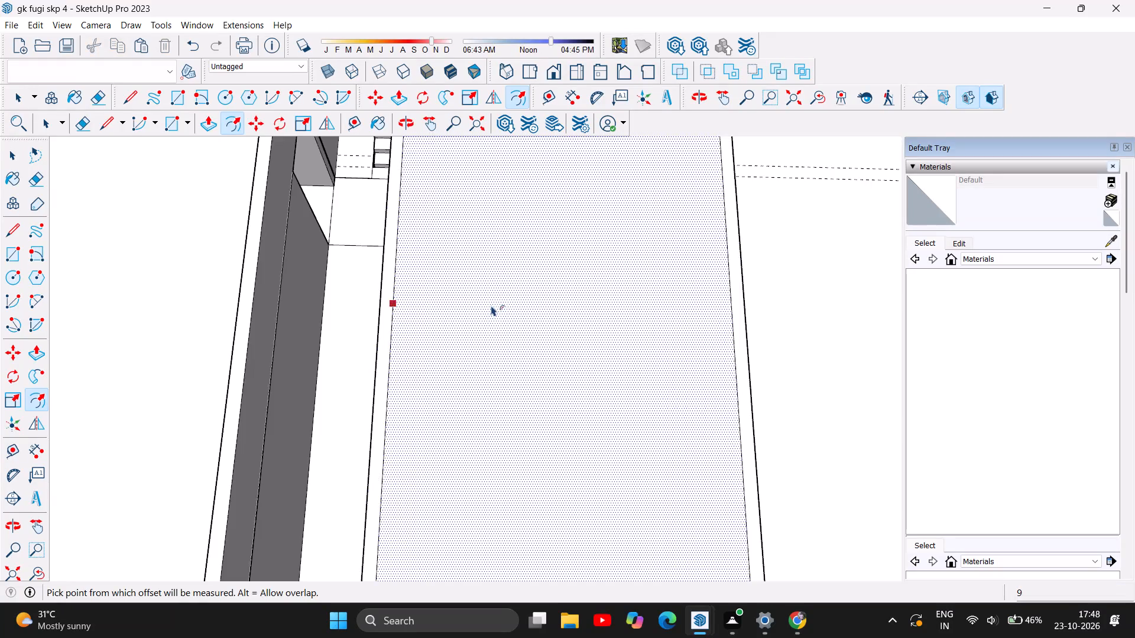
Extrude this second block's roof border strip upward by the same 4' to form its parapet.
scroll(498, 312, down, 4)
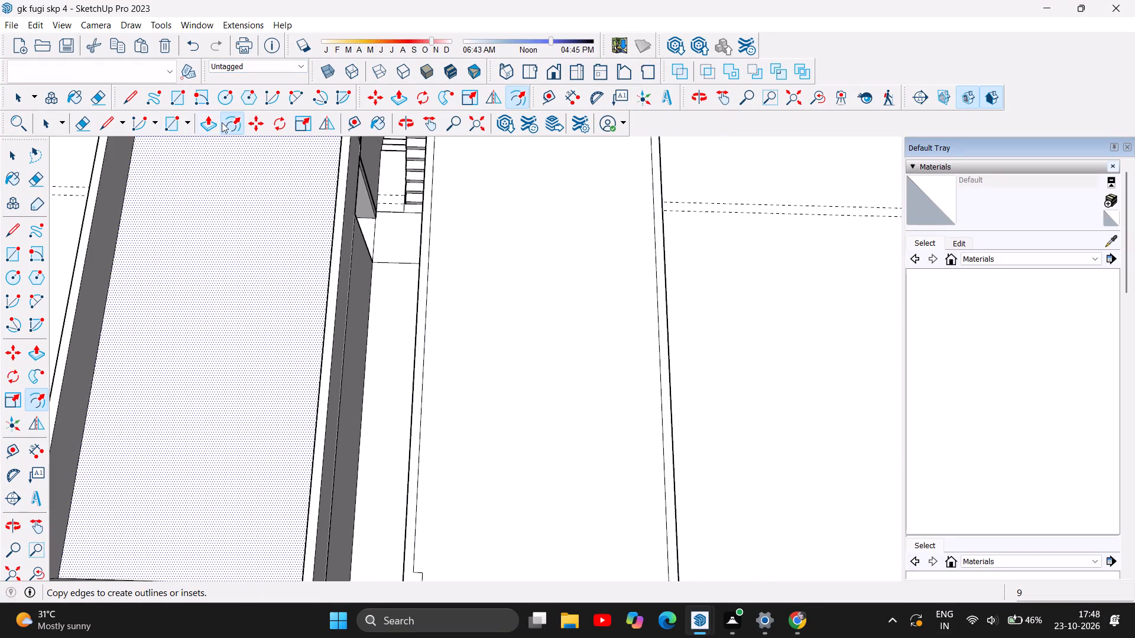
click(212, 125)
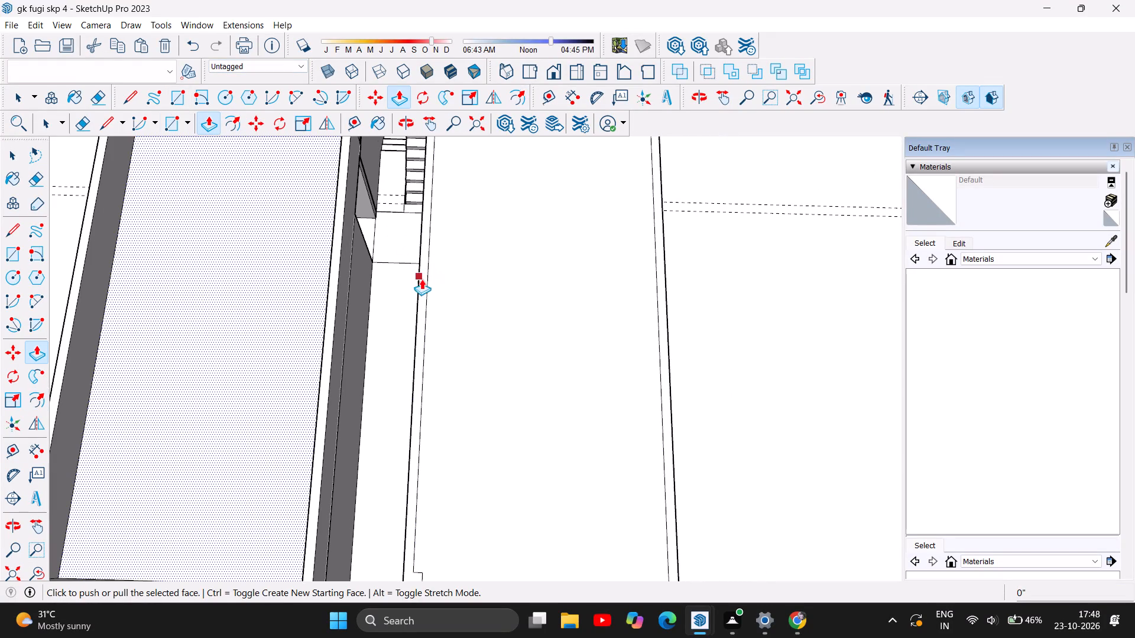
scroll(410, 393, down, 6)
scroll(420, 455, down, 7)
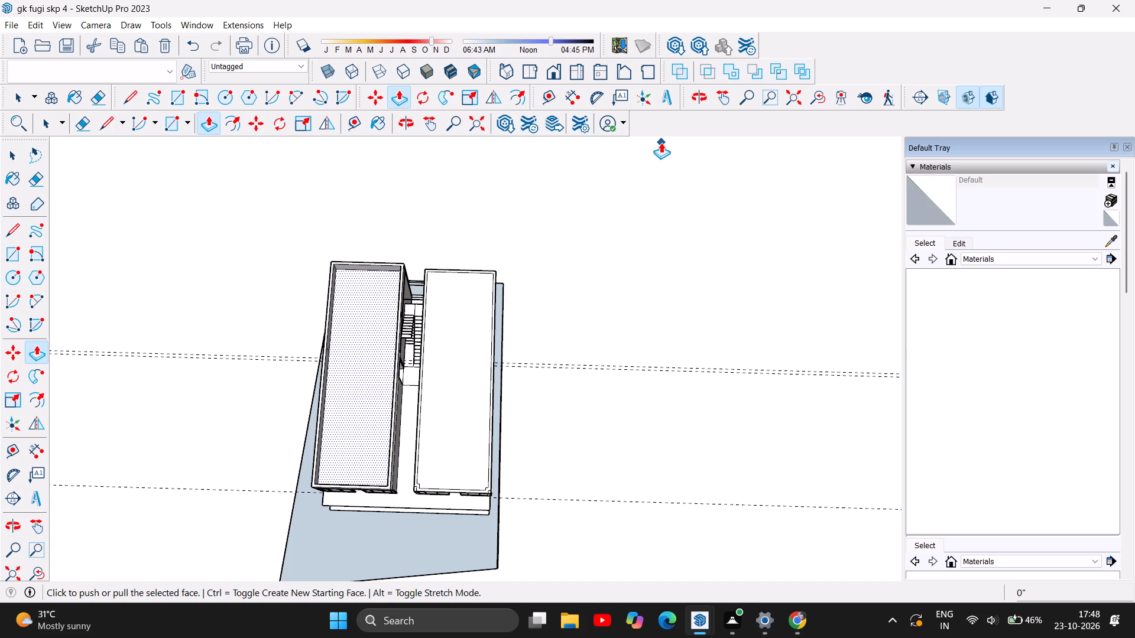
key(Escape)
scroll(430, 297, up, 2)
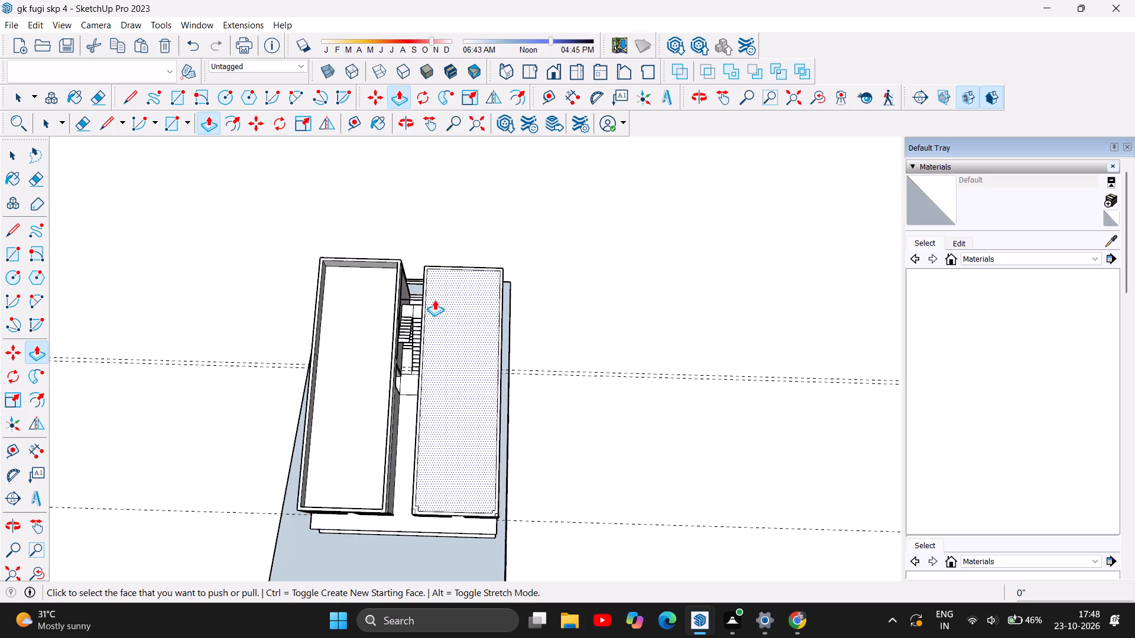
scroll(434, 300, up, 7)
double_click(414, 305)
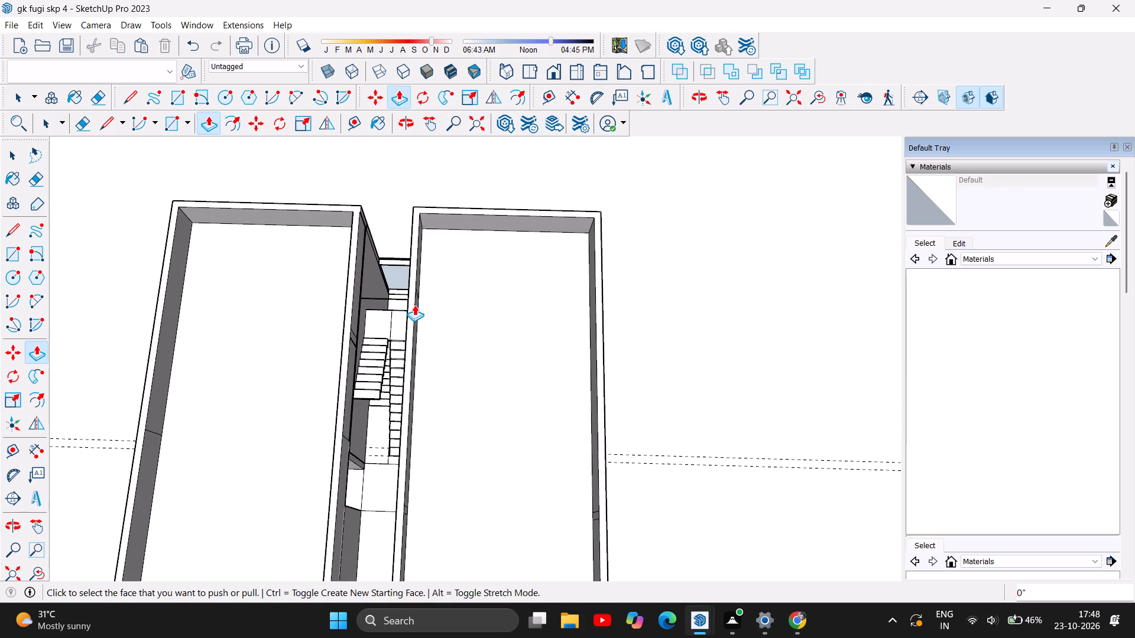
Examine both roof parapets, their front corners and the facade from above and from the sides.
scroll(552, 186, down, 11)
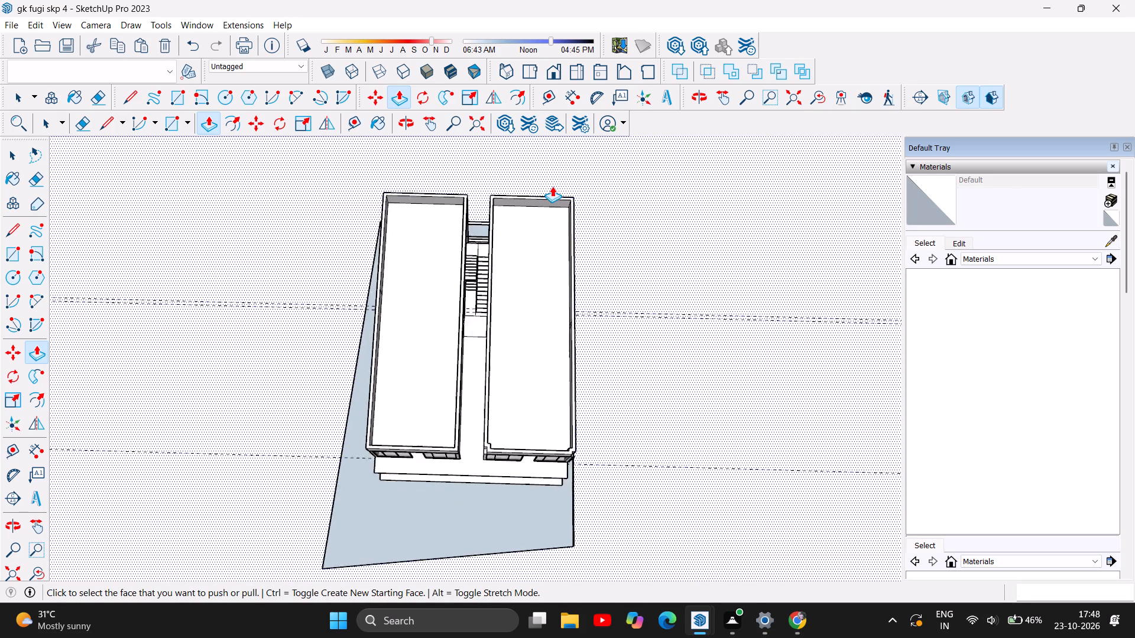
scroll(520, 428, up, 6)
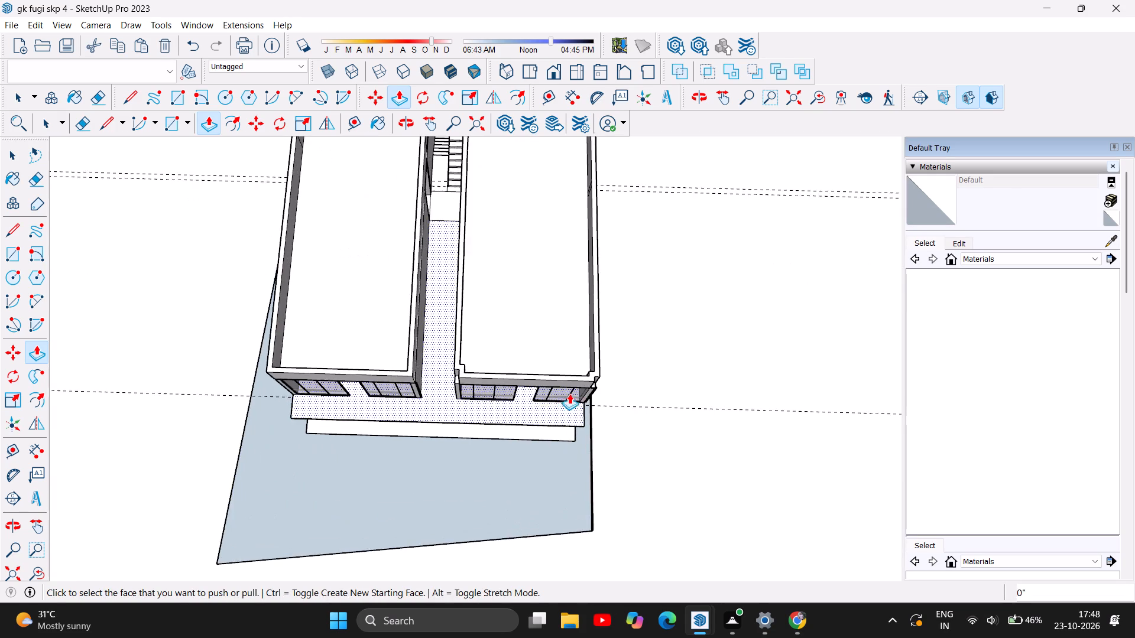
scroll(572, 388, up, 7)
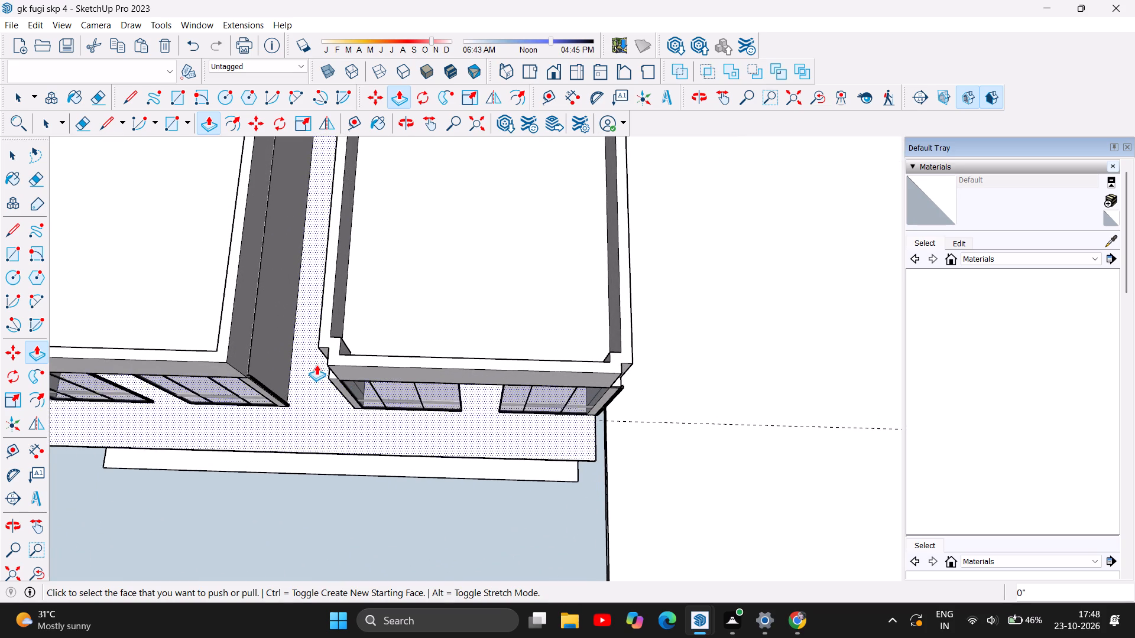
scroll(316, 364, up, 4)
scroll(610, 330, down, 11)
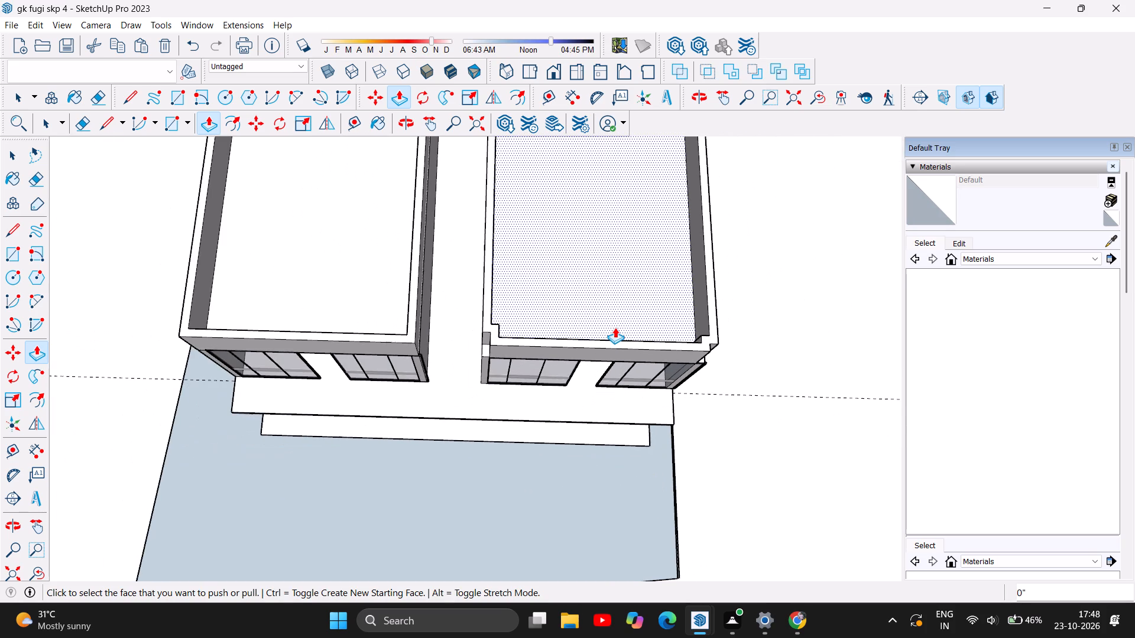
scroll(535, 380, down, 4)
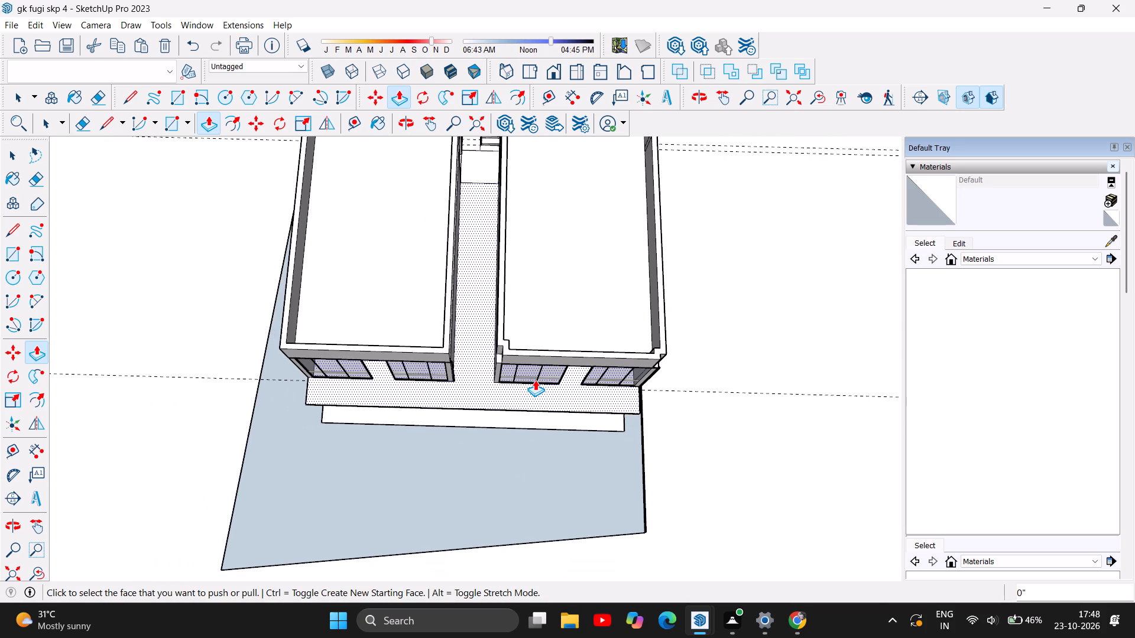
click(402, 125)
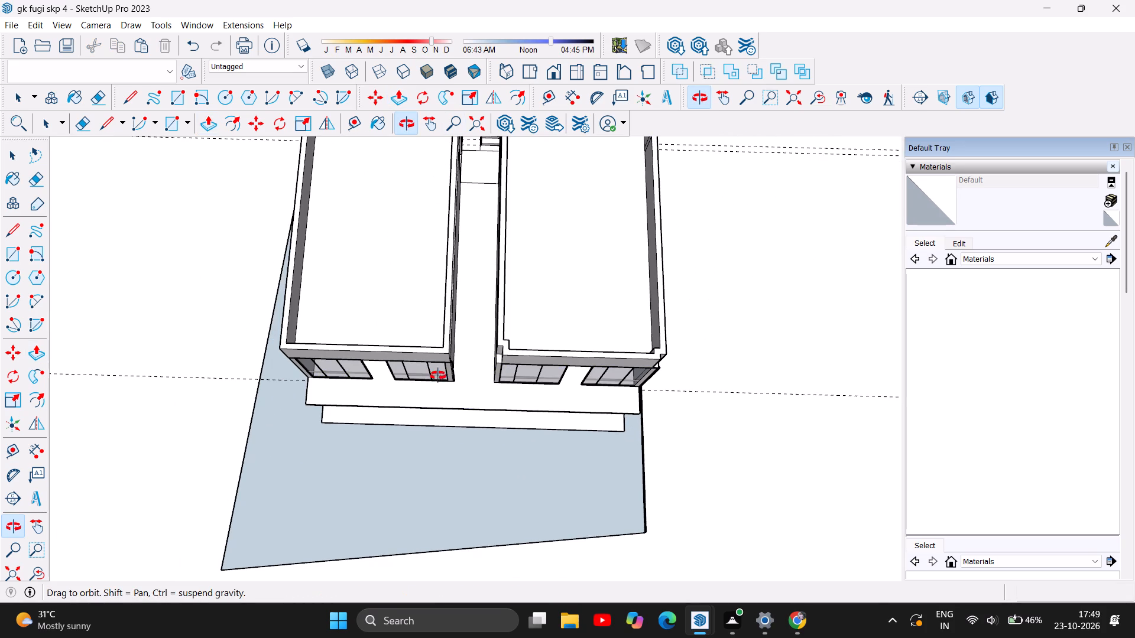
drag(515, 476, 506, 198)
drag(531, 314, 371, 268)
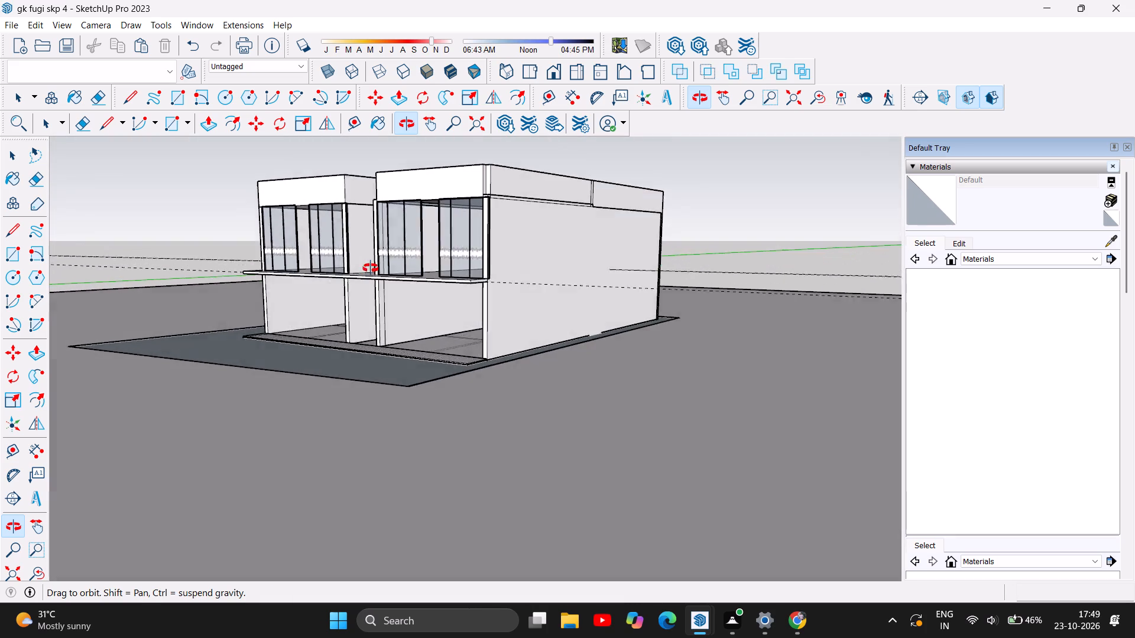
drag(371, 268, 612, 297)
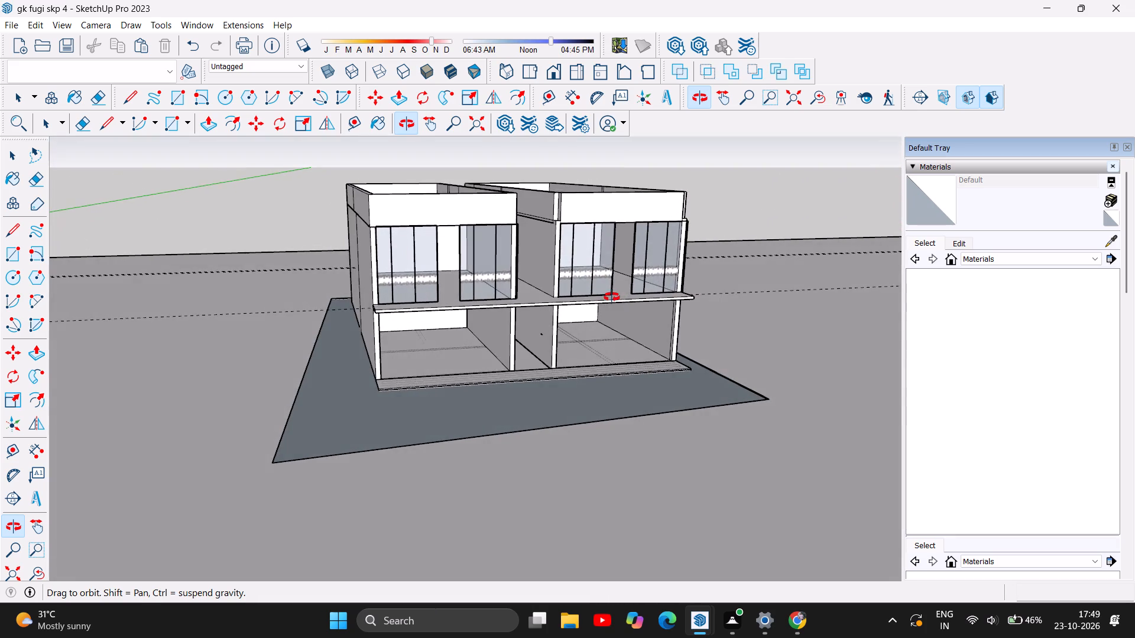
drag(612, 297, 550, 427)
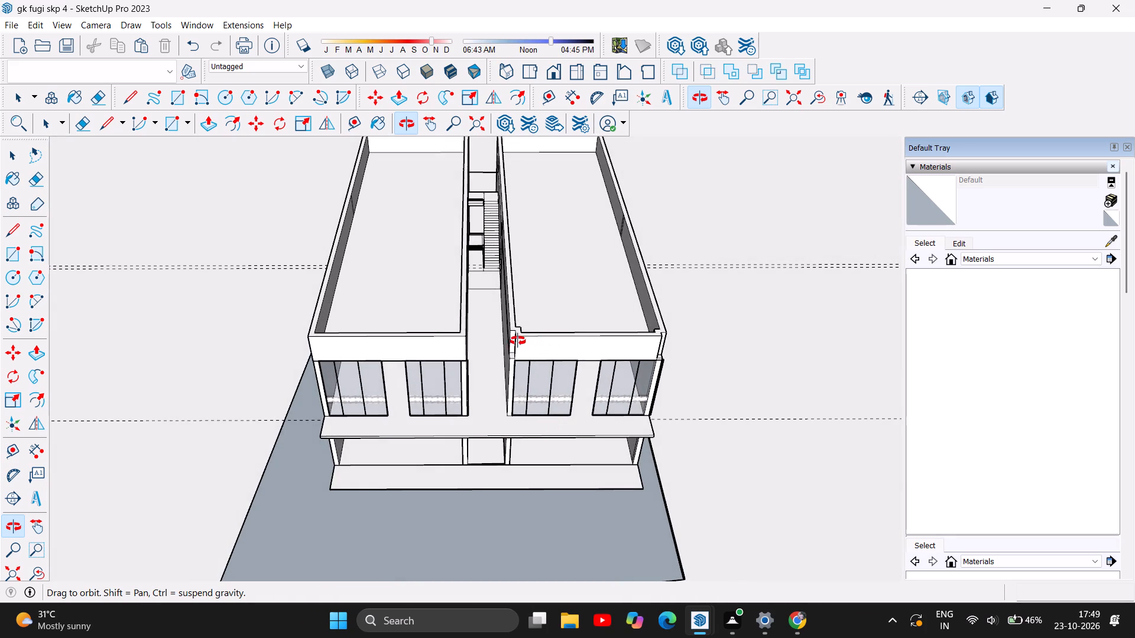
Extrude the low notch face at the second block's passage-side front corner 4' up, level with the parapet top.
scroll(518, 341, up, 17)
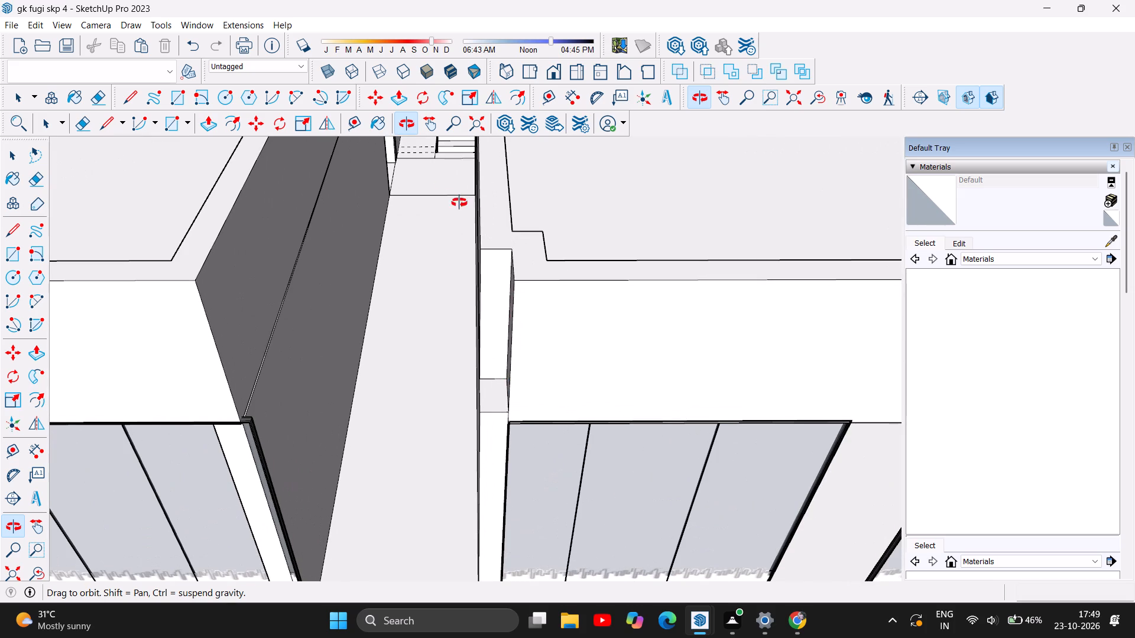
click(209, 127)
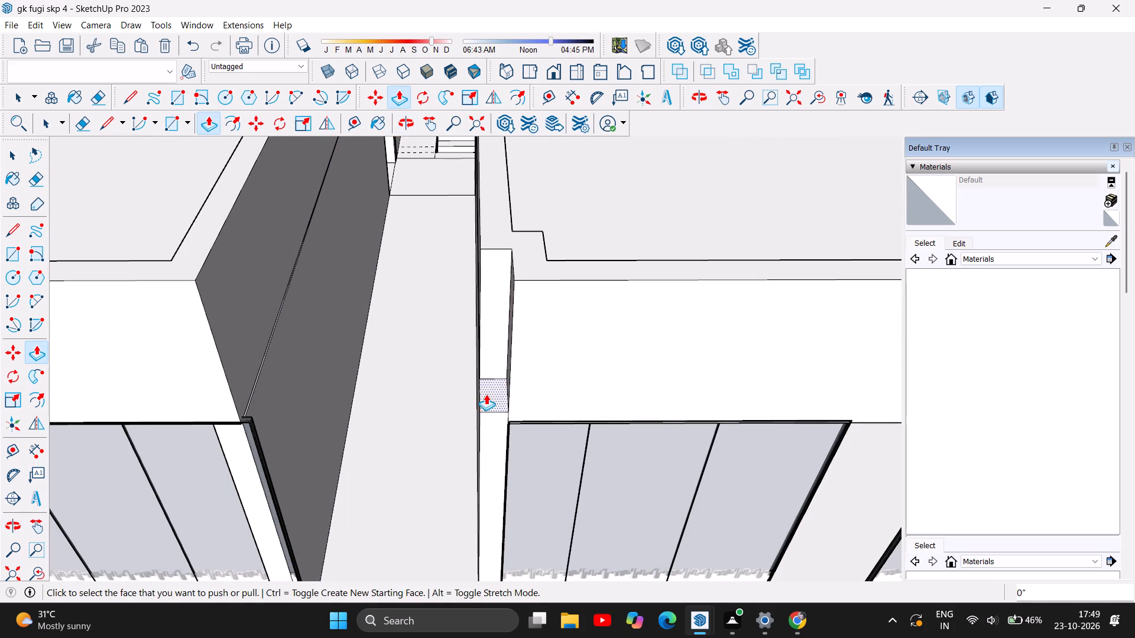
drag(488, 393, 514, 259)
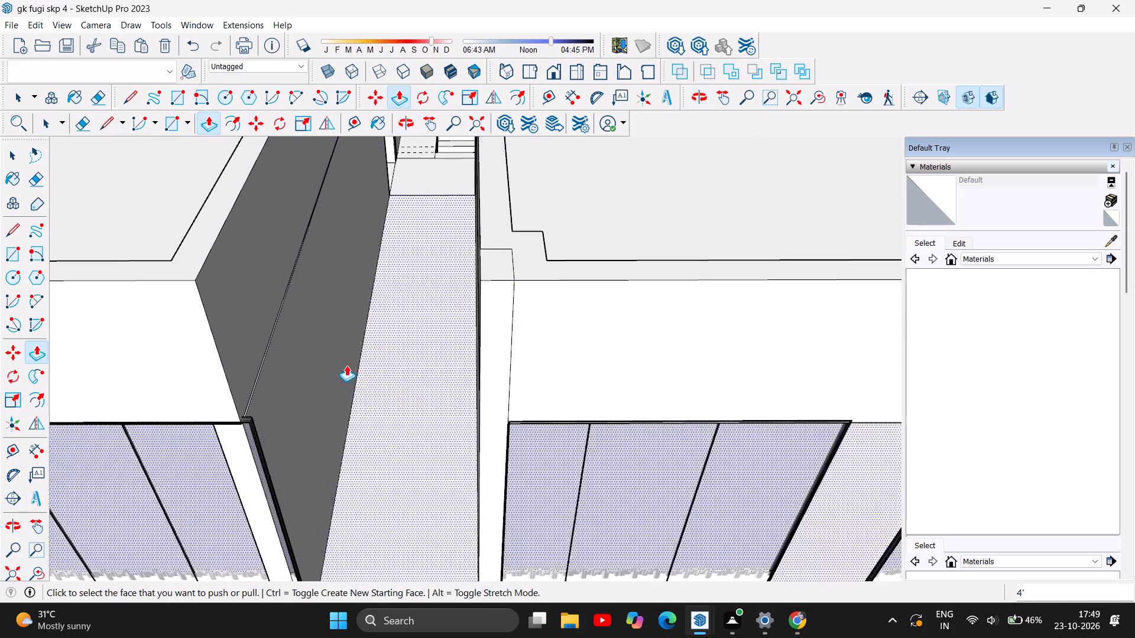
scroll(229, 367, down, 18)
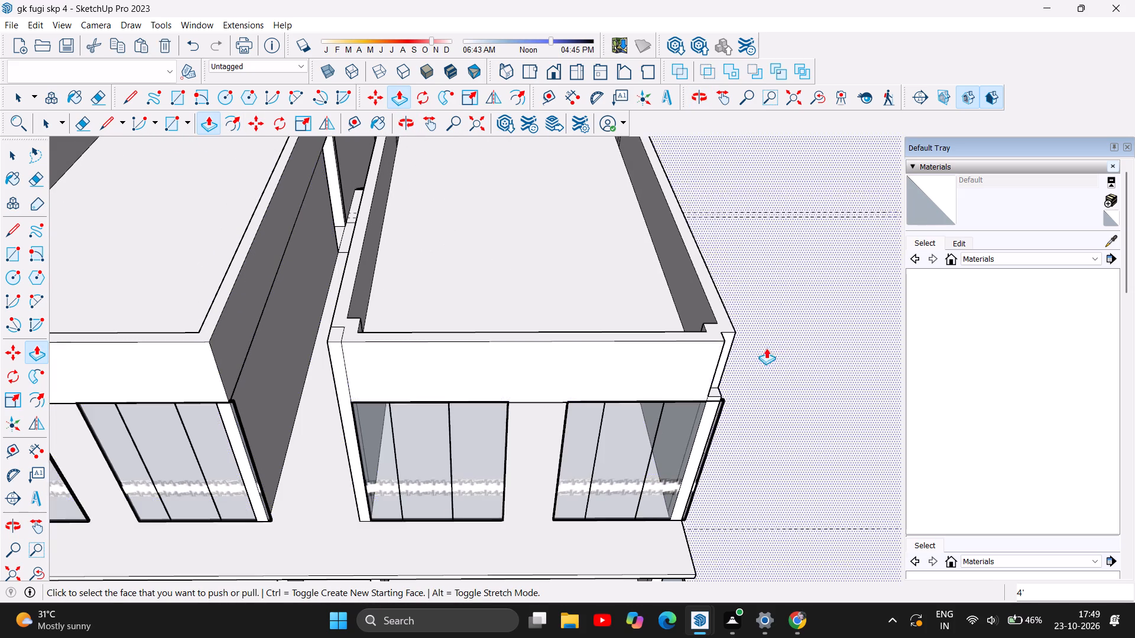
Extrude the low notch face at the second block's outer front corner up level with the parapet top.
scroll(773, 347, up, 5)
scroll(709, 416, up, 3)
scroll(660, 417, down, 3)
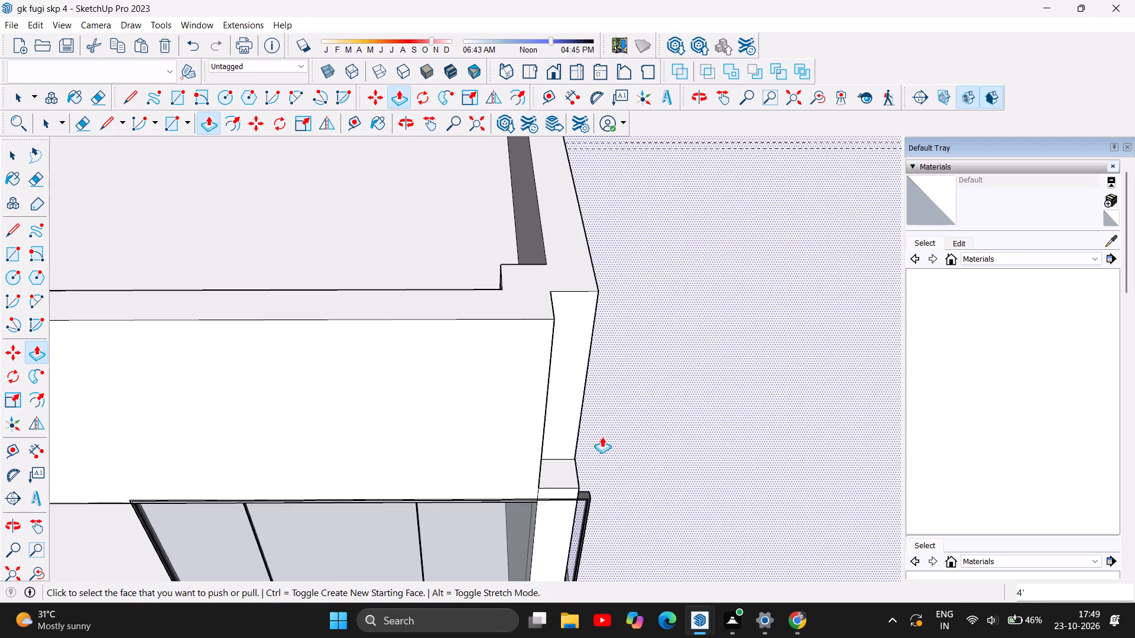
drag(558, 464, 549, 298)
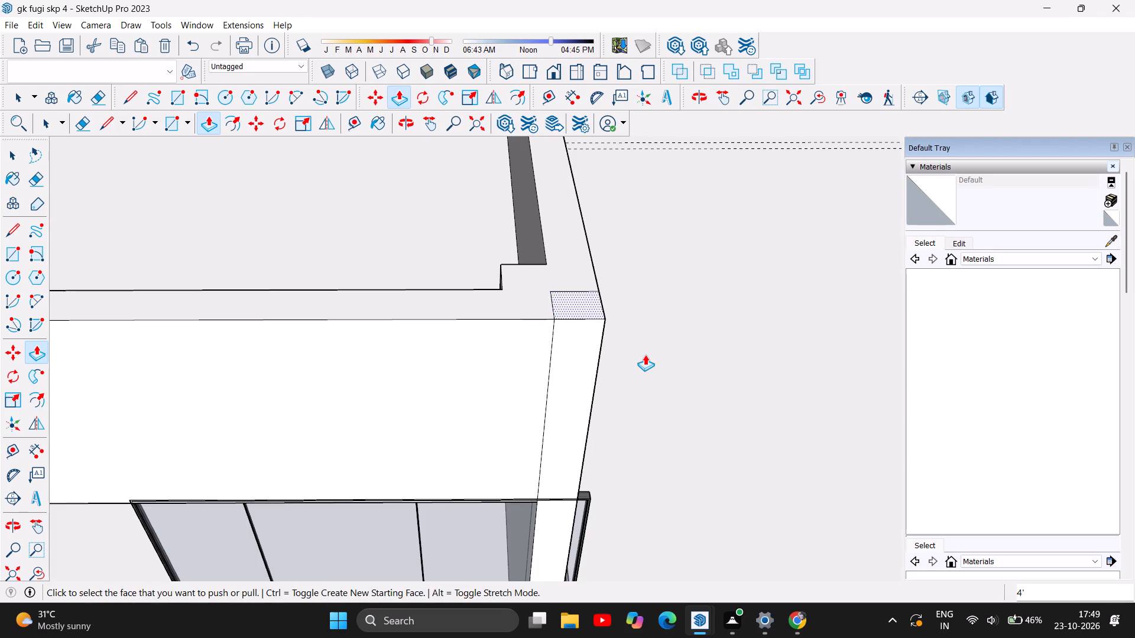
Examine the completed parapets, front facade, side walls and projecting first-floor slab from above, the front and both sides.
scroll(645, 354, down, 17)
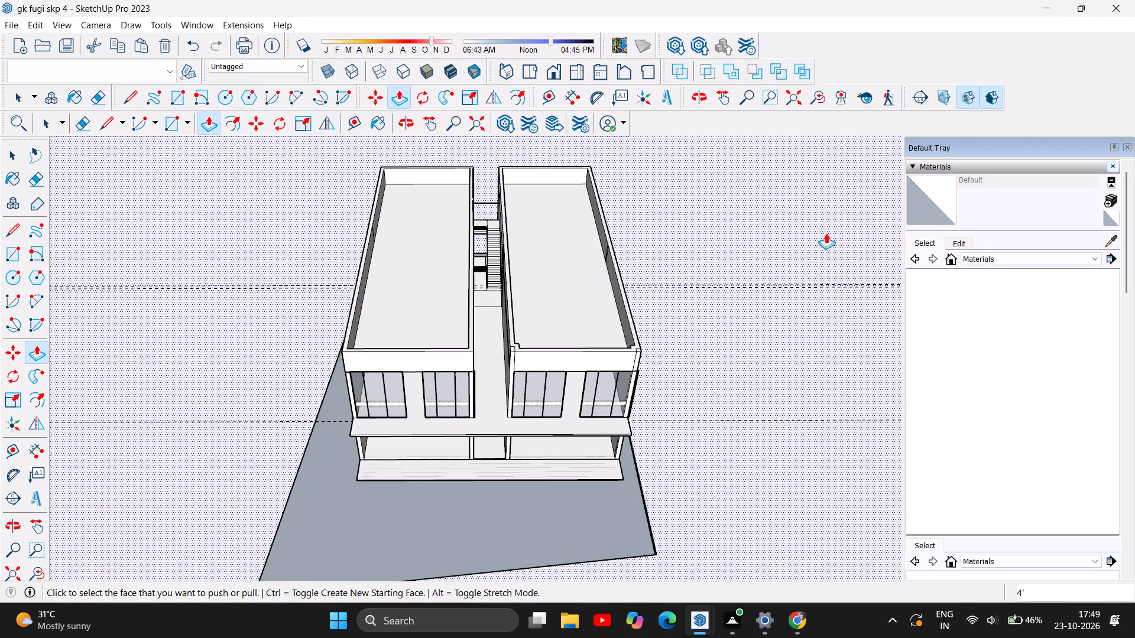
click(401, 123)
drag(617, 415, 377, 255)
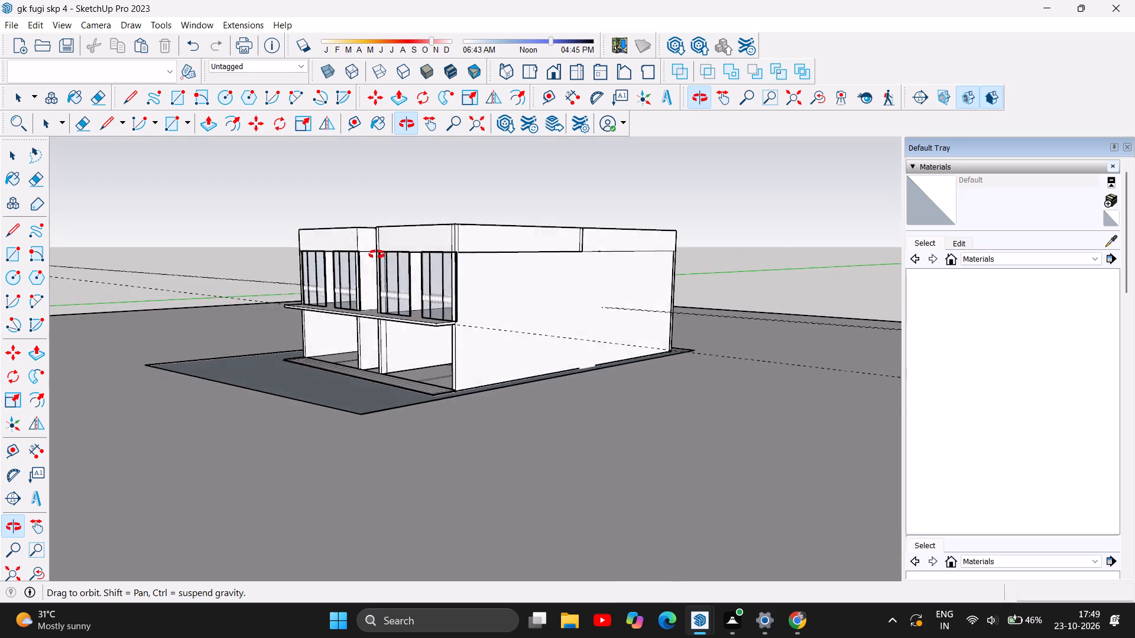
drag(377, 255, 612, 267)
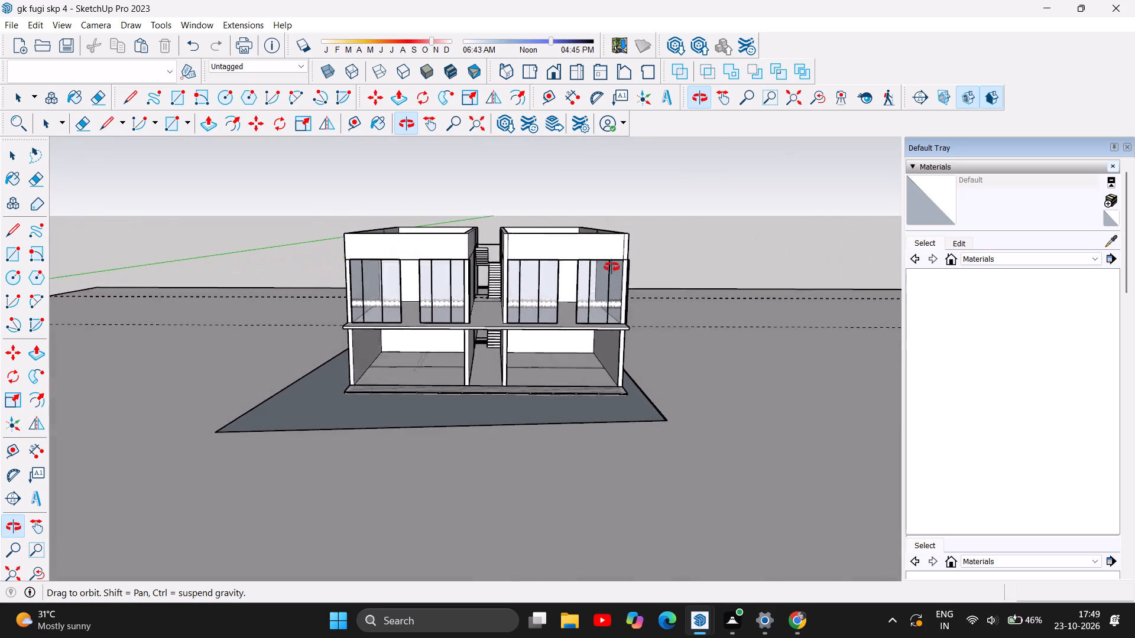
drag(612, 267, 614, 278)
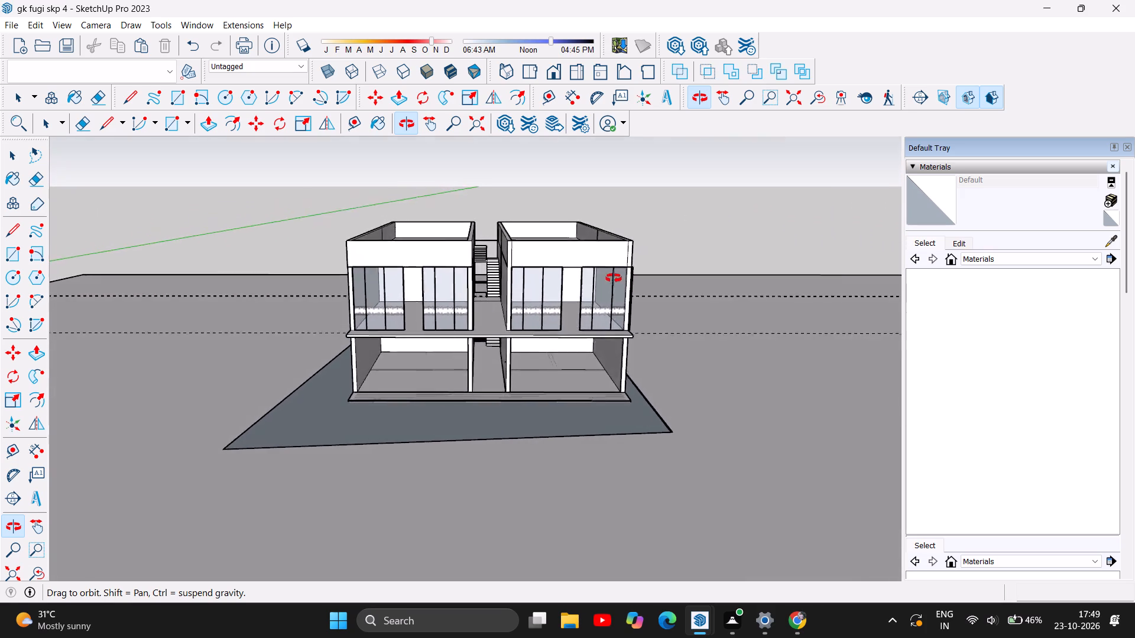
drag(614, 278, 608, 259)
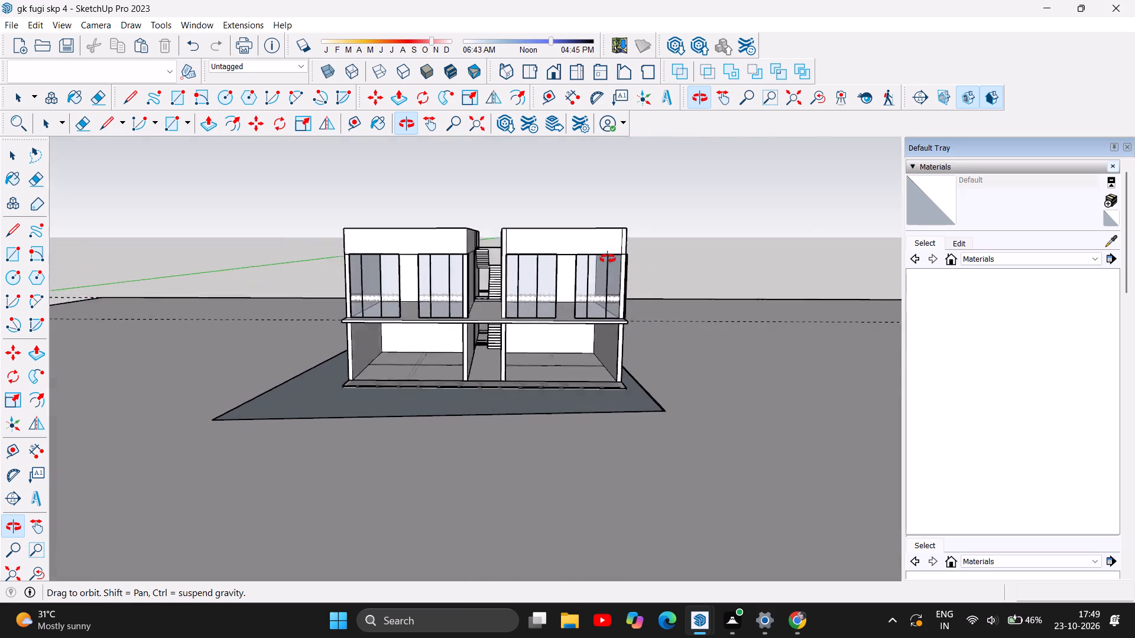
drag(608, 259, 696, 249)
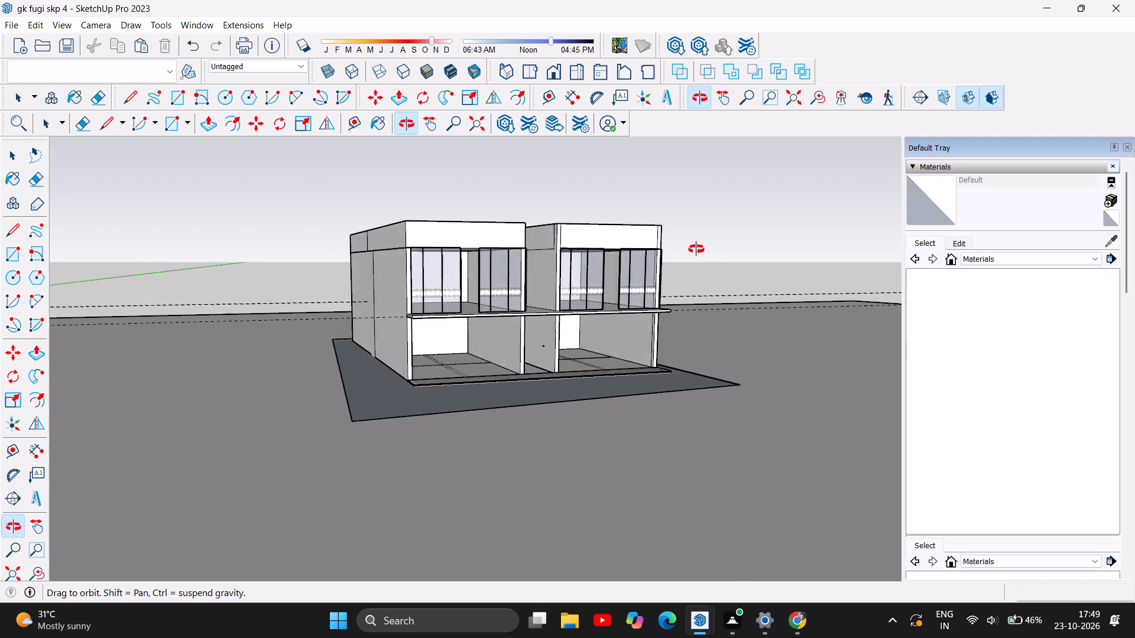
drag(696, 249, 570, 248)
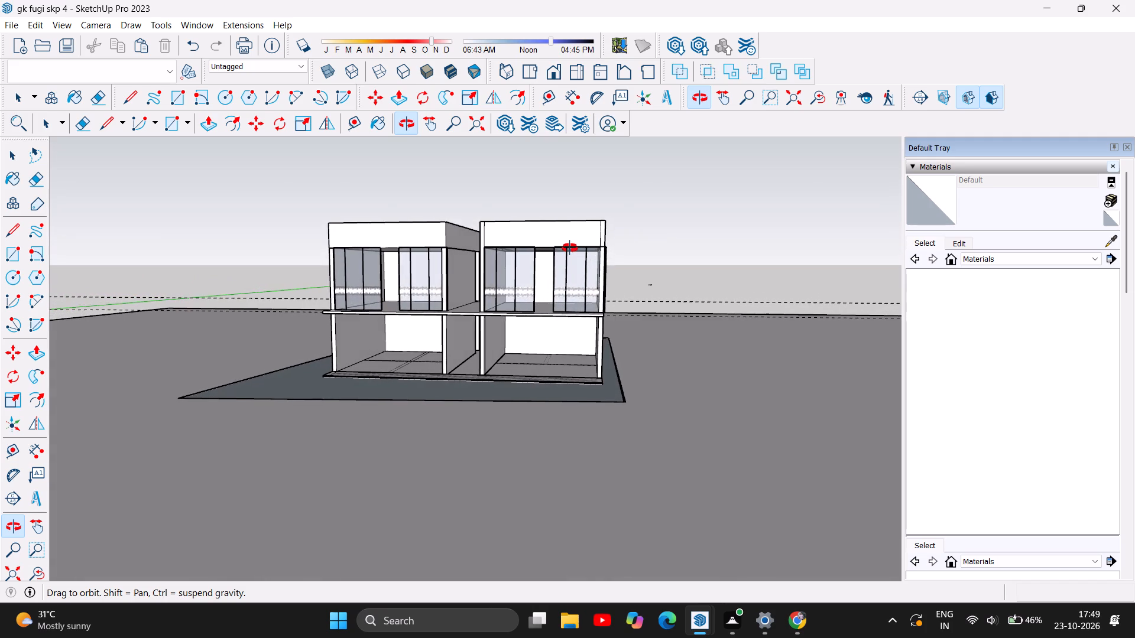
drag(570, 248, 609, 237)
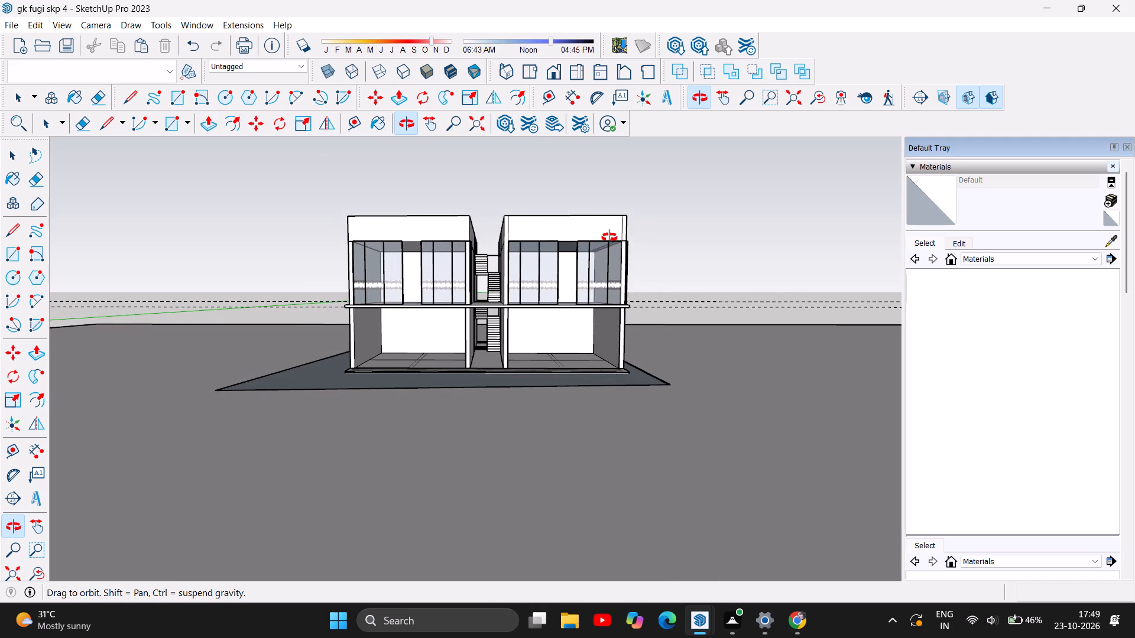
drag(609, 237, 605, 259)
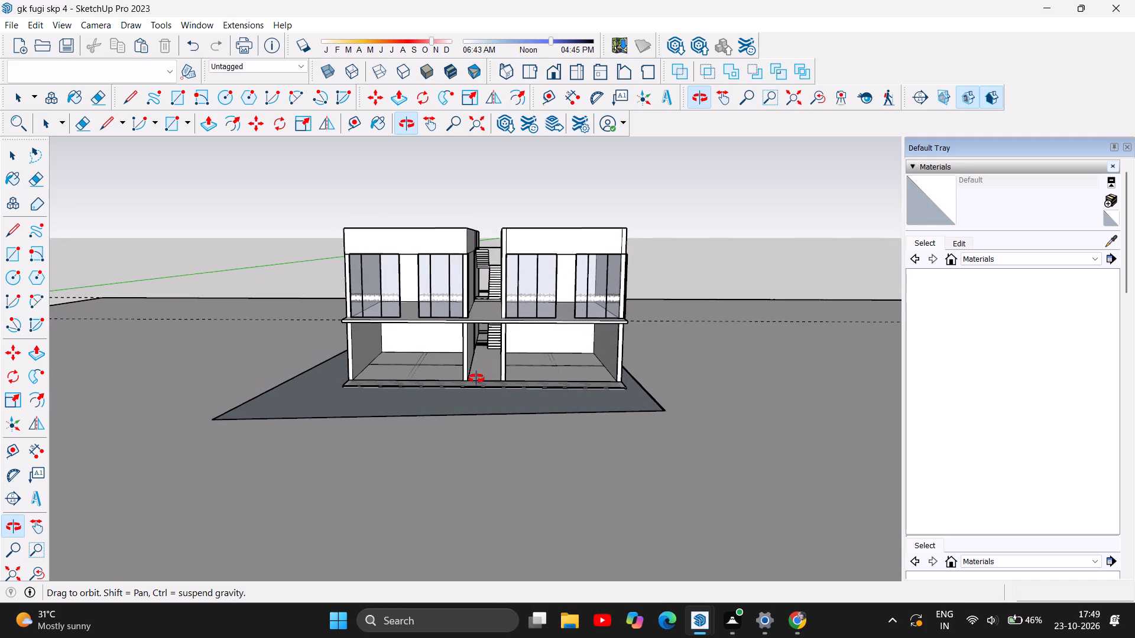
drag(476, 379, 473, 361)
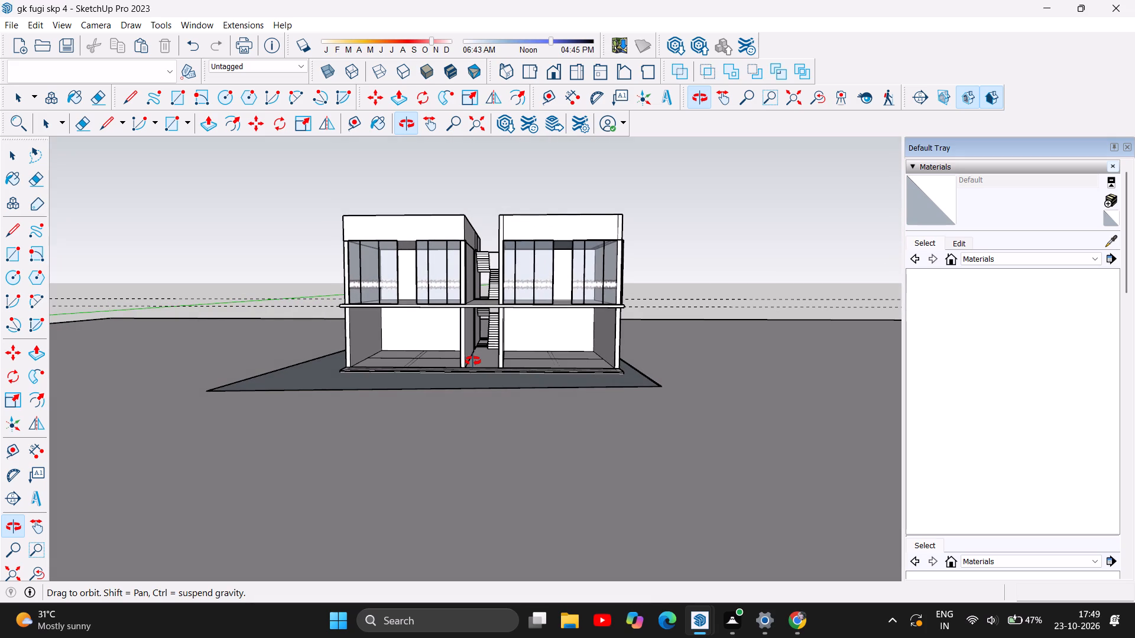
drag(471, 366, 479, 396)
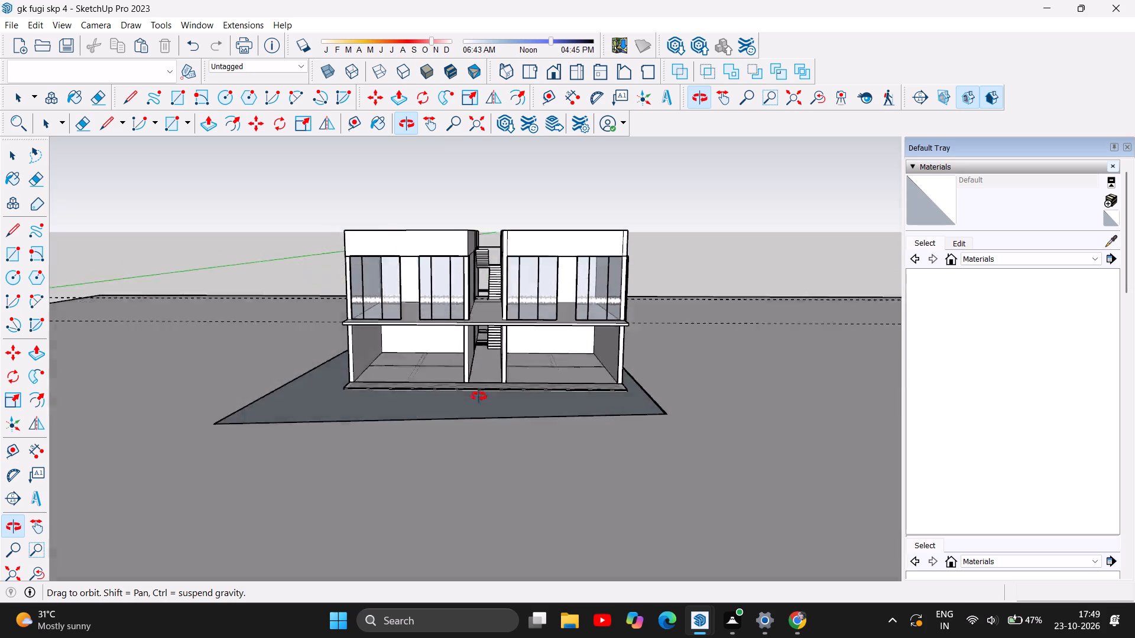
drag(479, 396, 492, 486)
scroll(492, 469, down, 3)
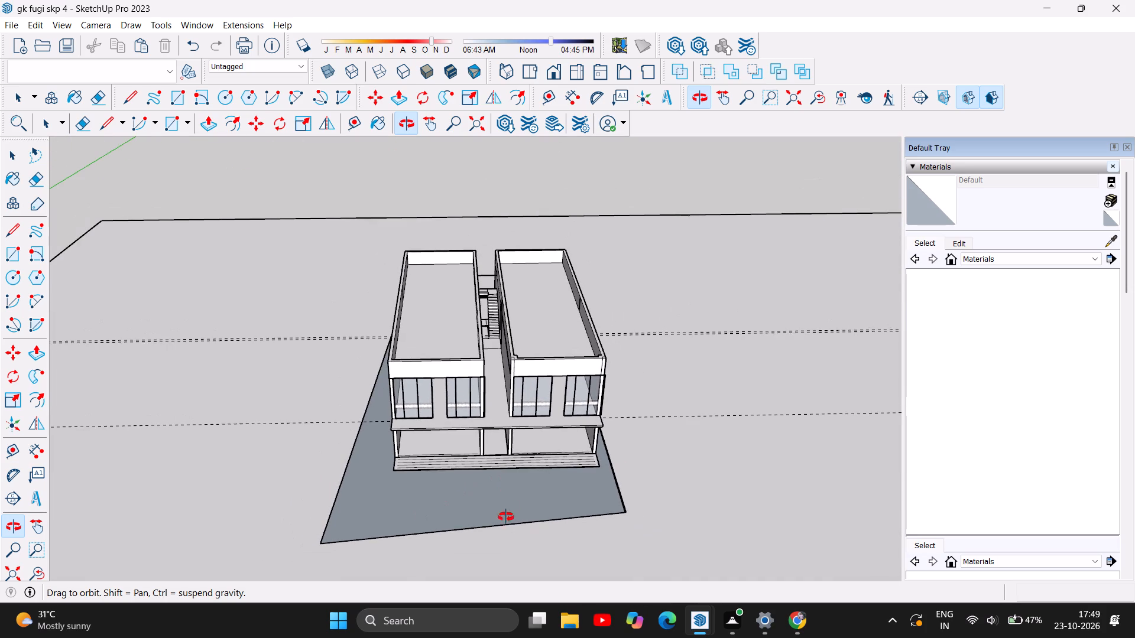
drag(491, 503, 307, 414)
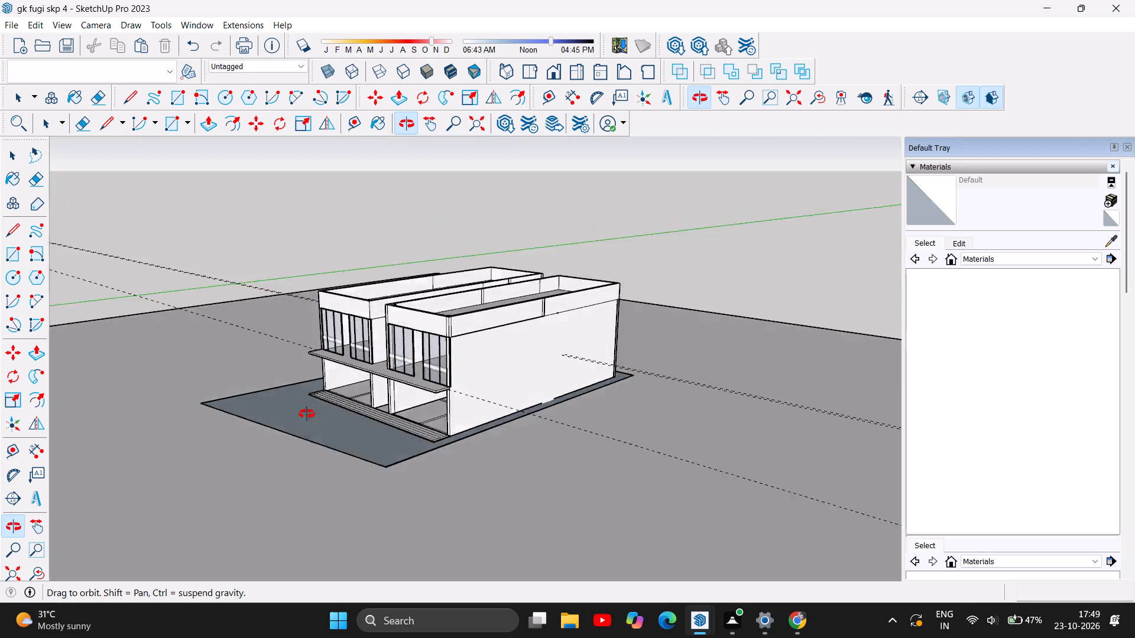
drag(307, 414, 751, 424)
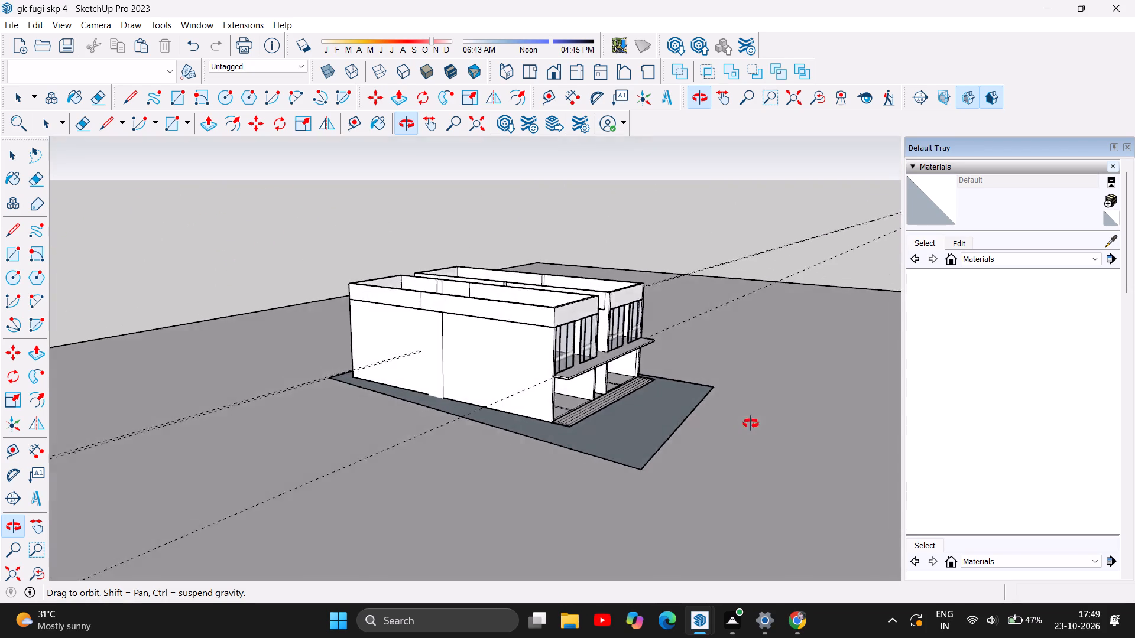
drag(751, 424, 513, 374)
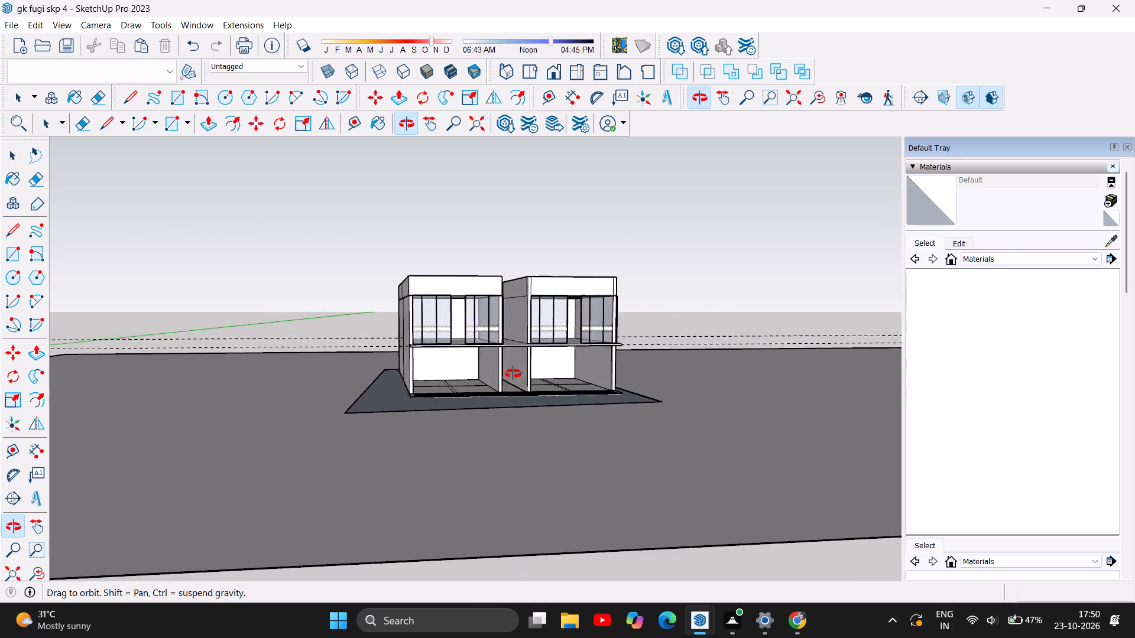
drag(513, 374, 271, 414)
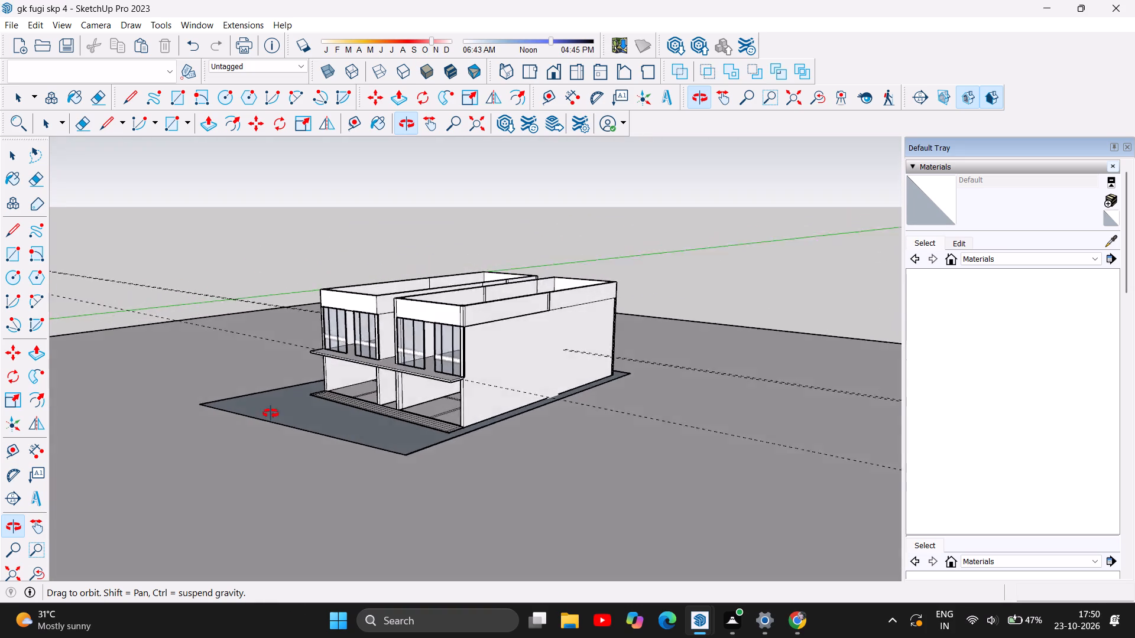
drag(271, 414, 479, 585)
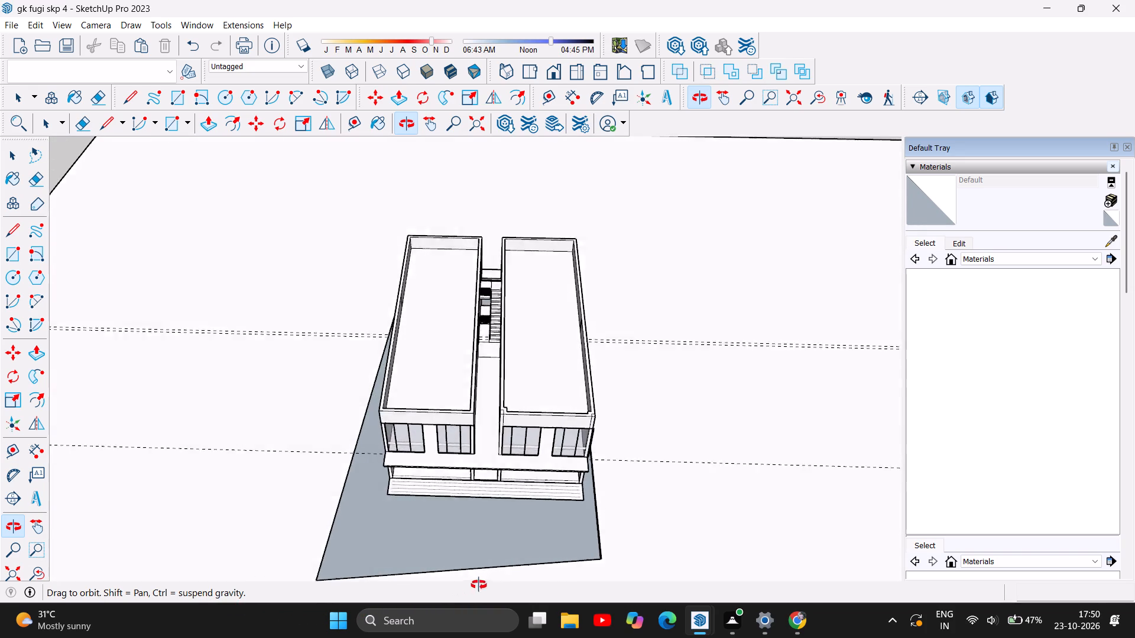
drag(479, 585, 439, 422)
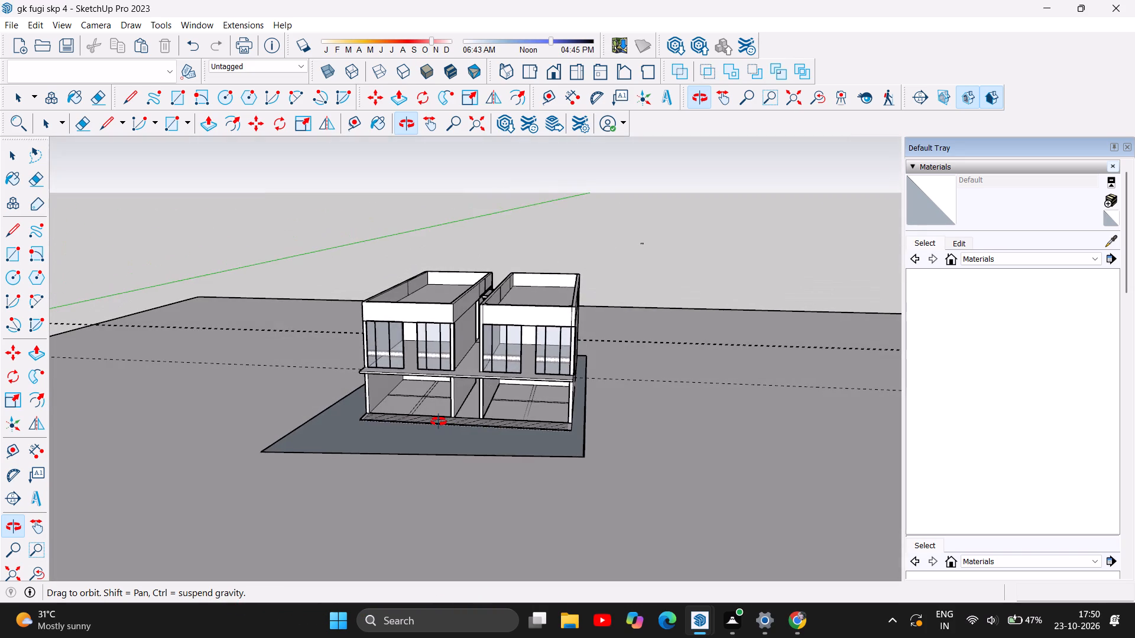
drag(439, 422, 528, 403)
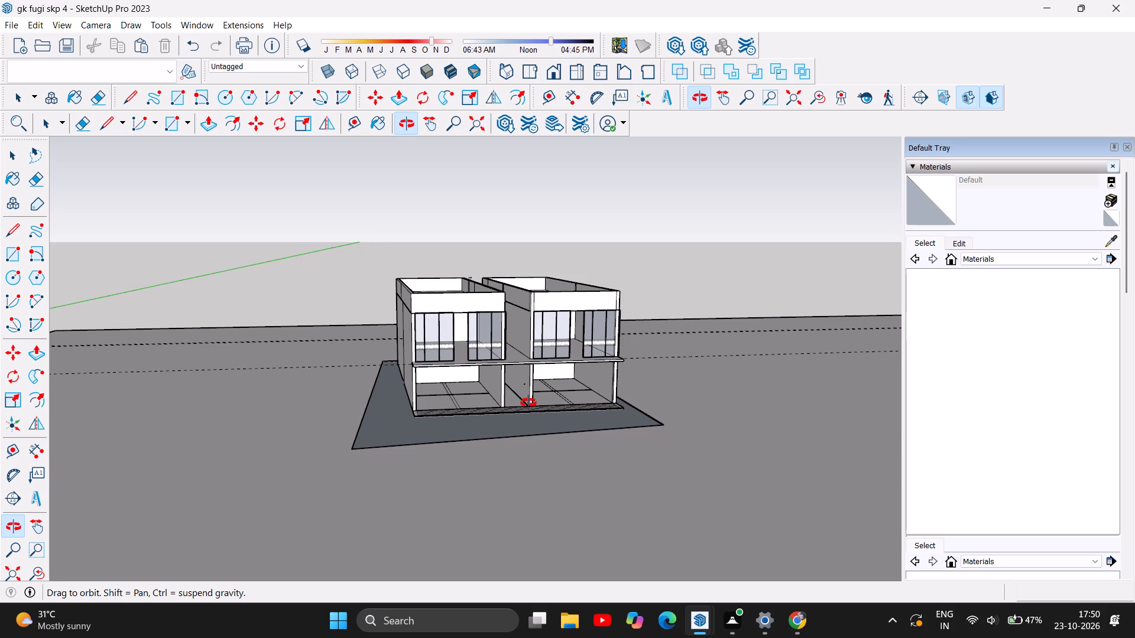
drag(528, 403, 501, 397)
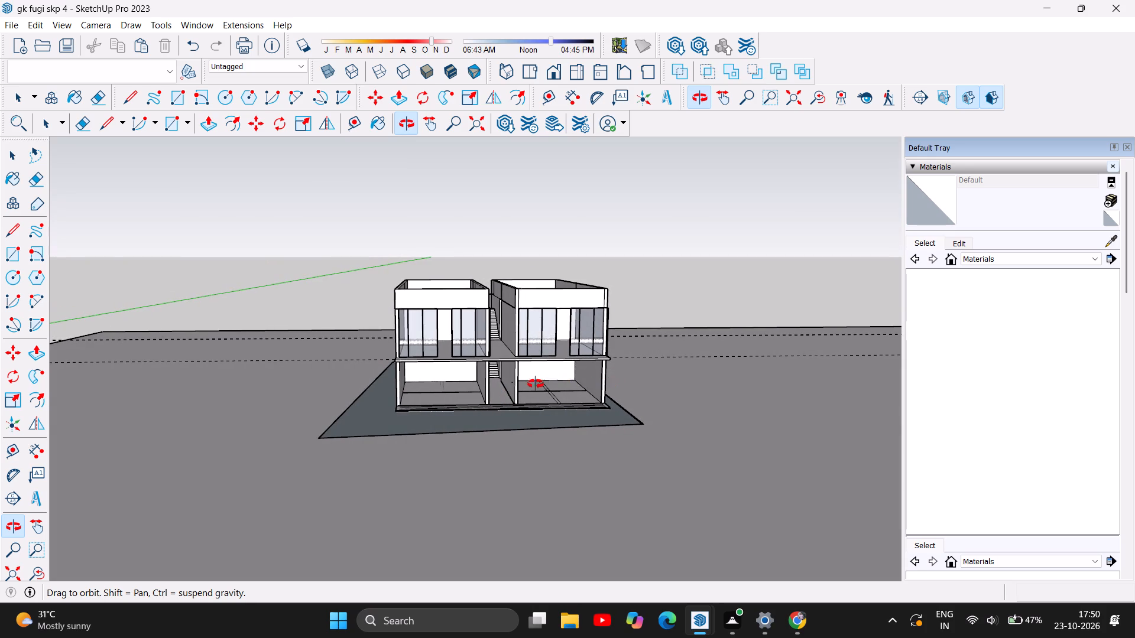
scroll(521, 384, up, 4)
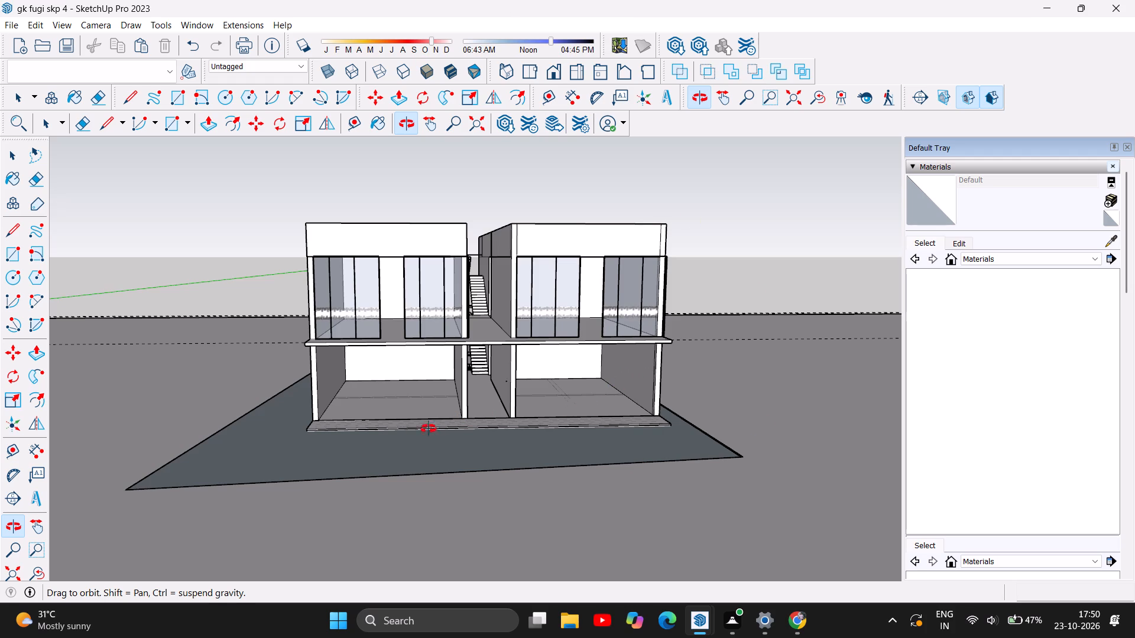
drag(346, 403, 474, 419)
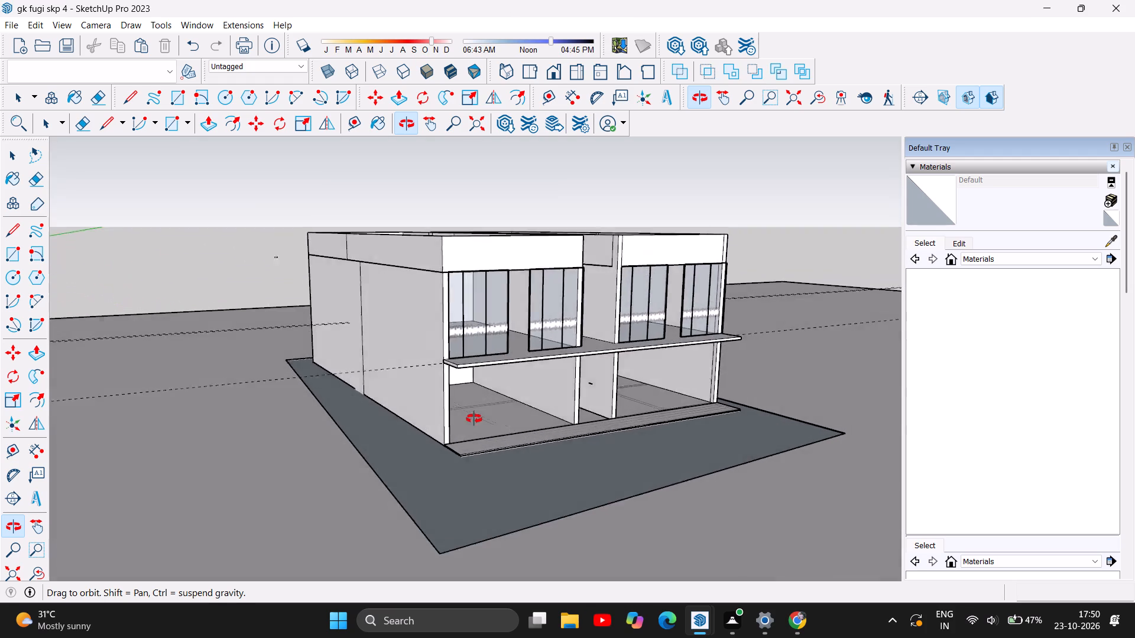
drag(474, 419, 428, 559)
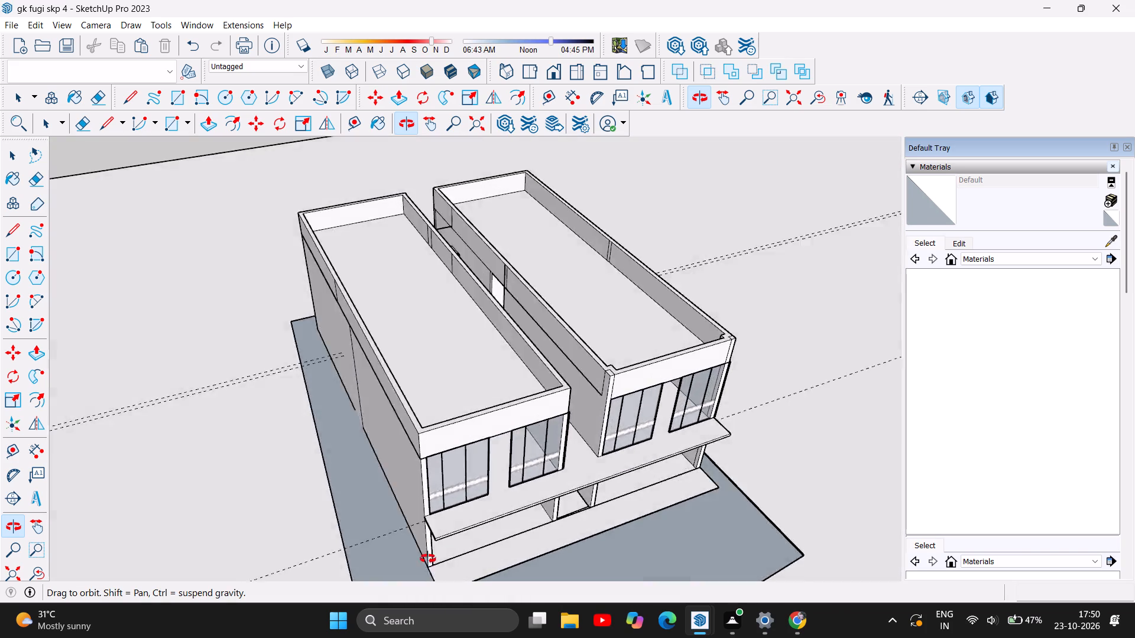
drag(428, 559, 349, 573)
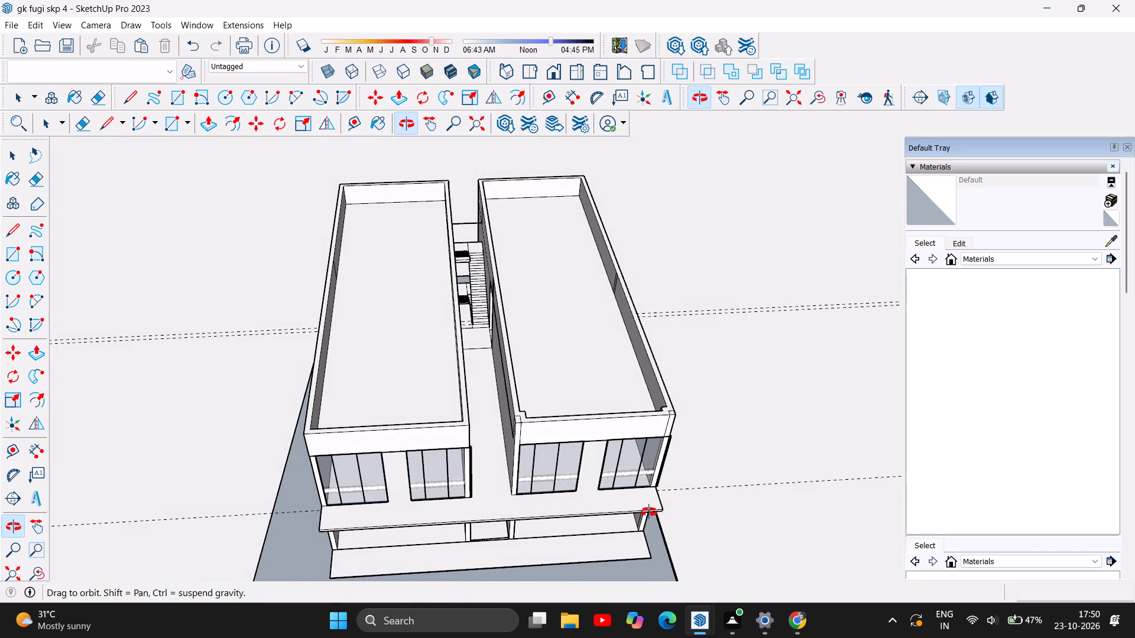
scroll(649, 512, up, 6)
scroll(691, 487, up, 6)
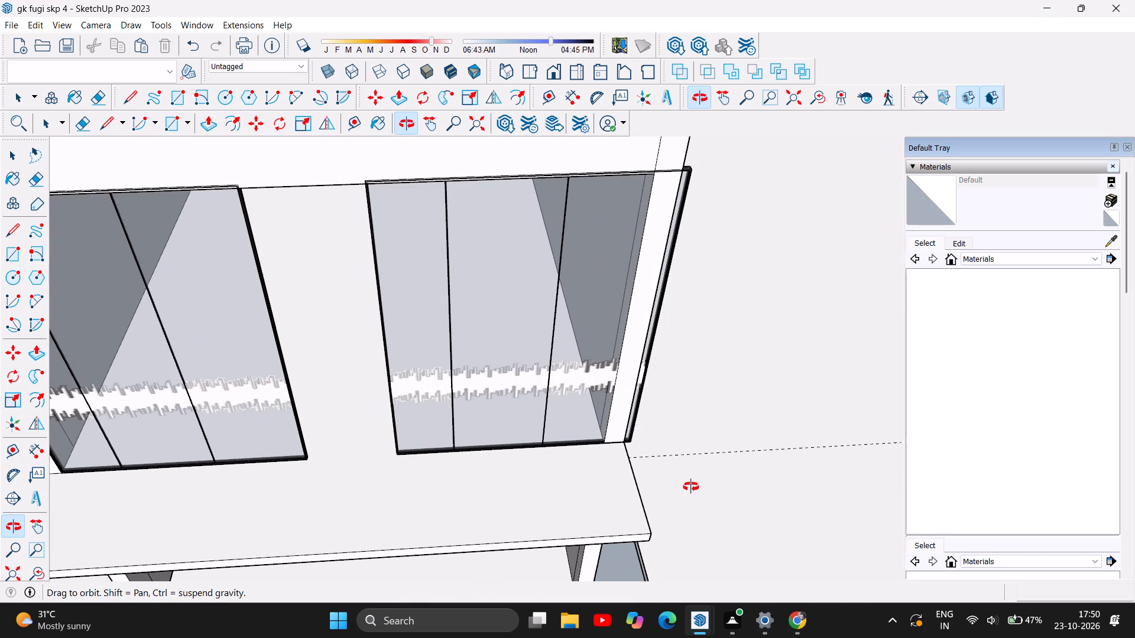
scroll(688, 487, down, 5)
scroll(567, 503, down, 5)
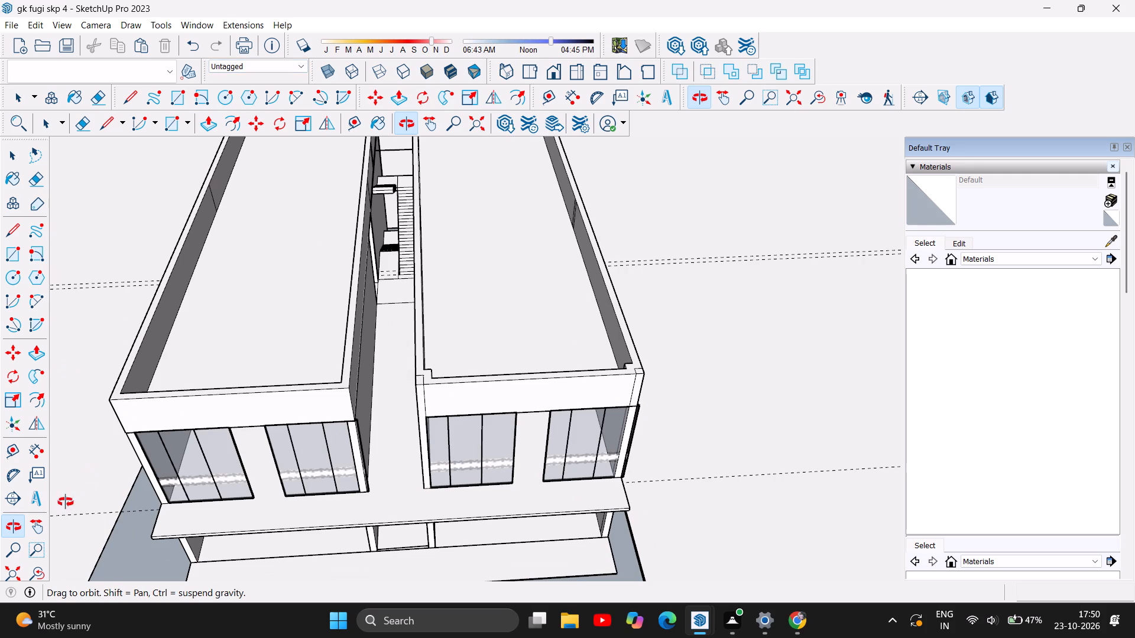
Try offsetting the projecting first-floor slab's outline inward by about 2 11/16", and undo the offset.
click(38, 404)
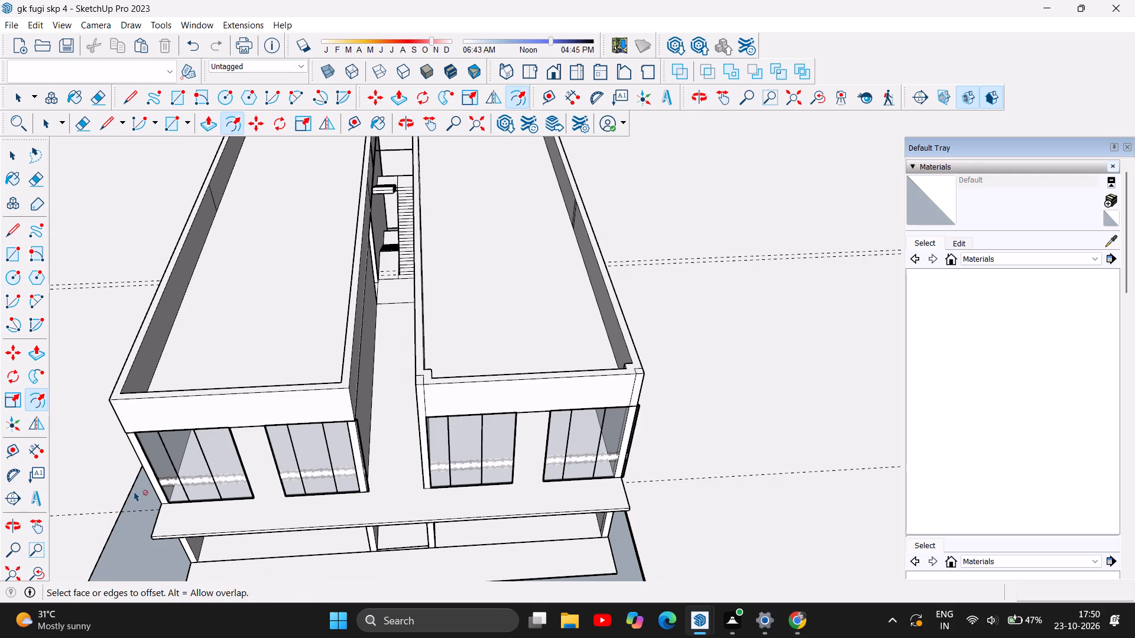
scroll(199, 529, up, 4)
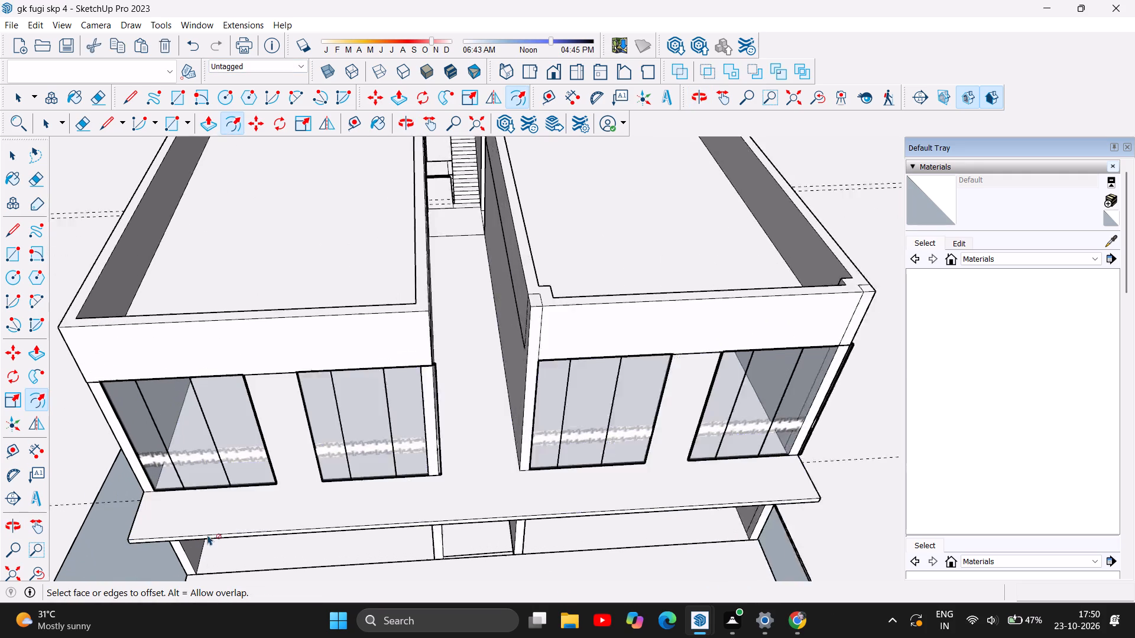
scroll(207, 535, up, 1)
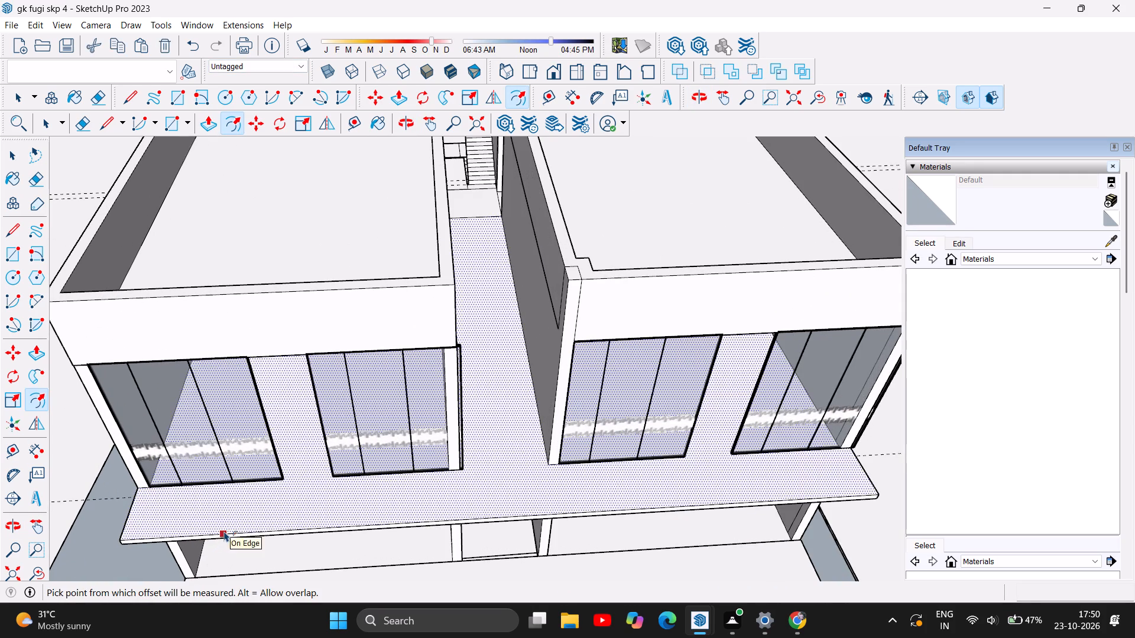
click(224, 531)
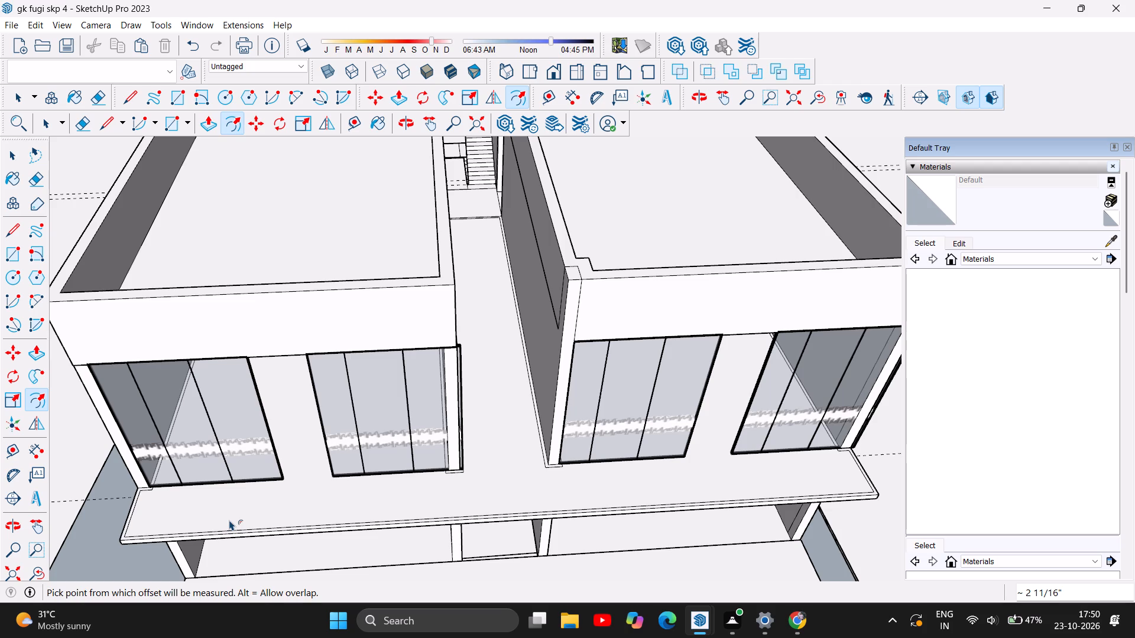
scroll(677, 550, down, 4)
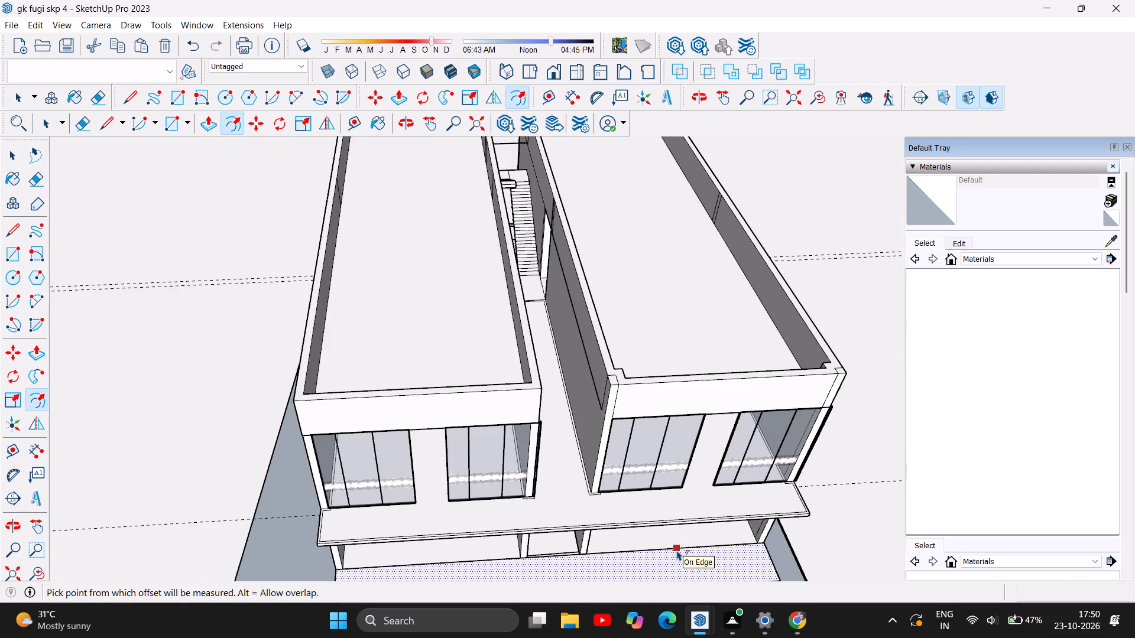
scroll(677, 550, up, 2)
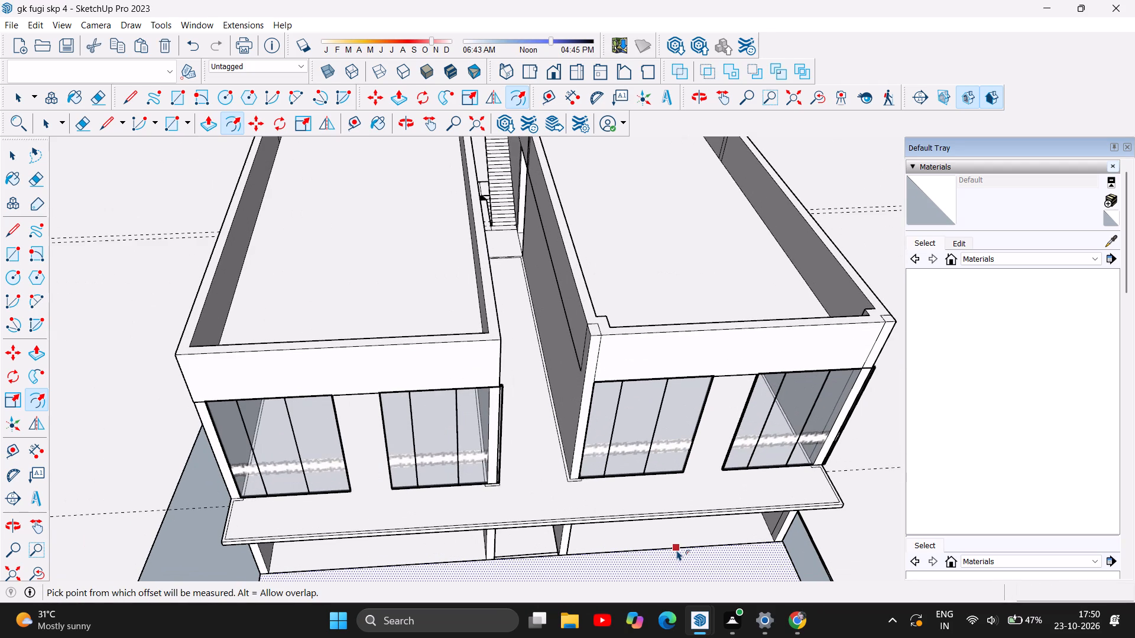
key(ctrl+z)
Trace lines over the projecting first-floor slab's 4' side edge and along its front edge for about 48' 4 5/8".
scroll(245, 545, up, 5)
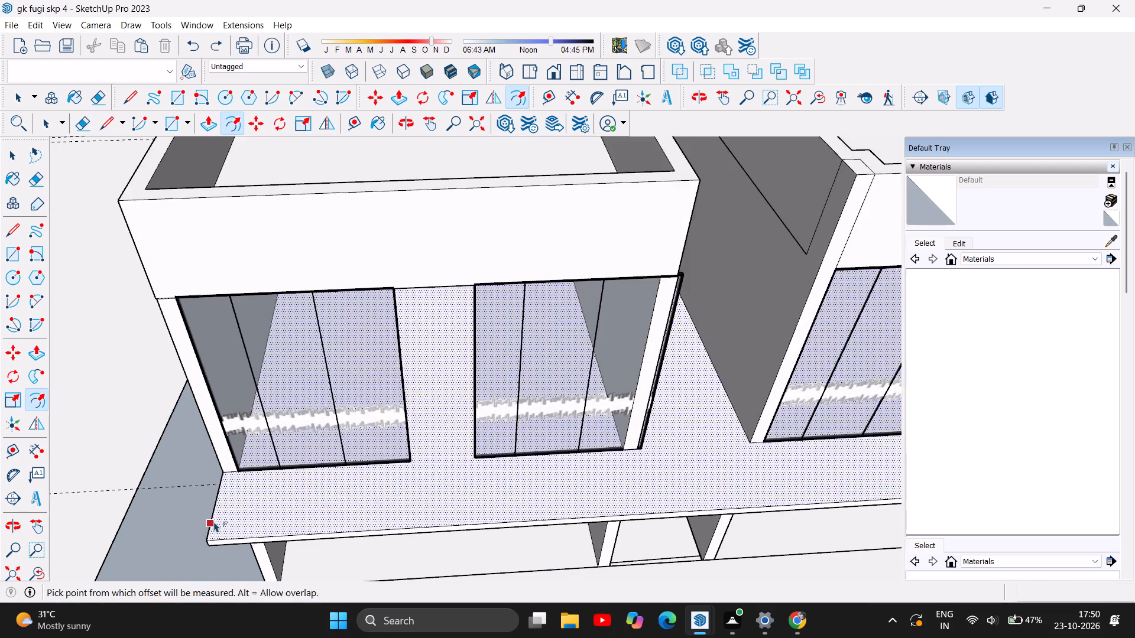
scroll(212, 522, up, 5)
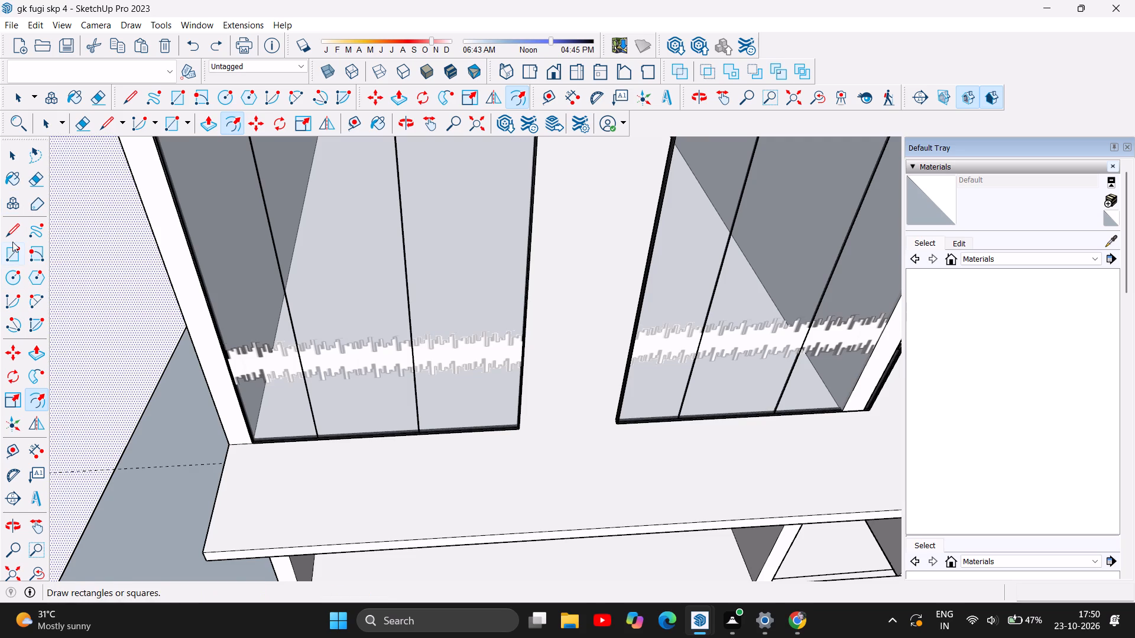
click(10, 229)
click(233, 444)
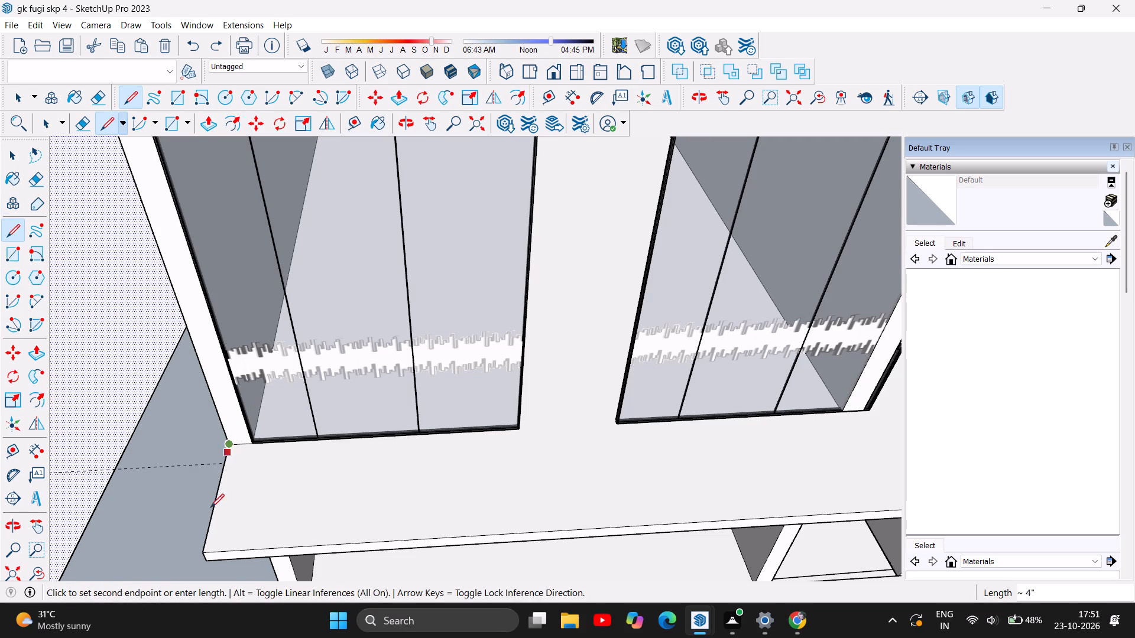
click(201, 551)
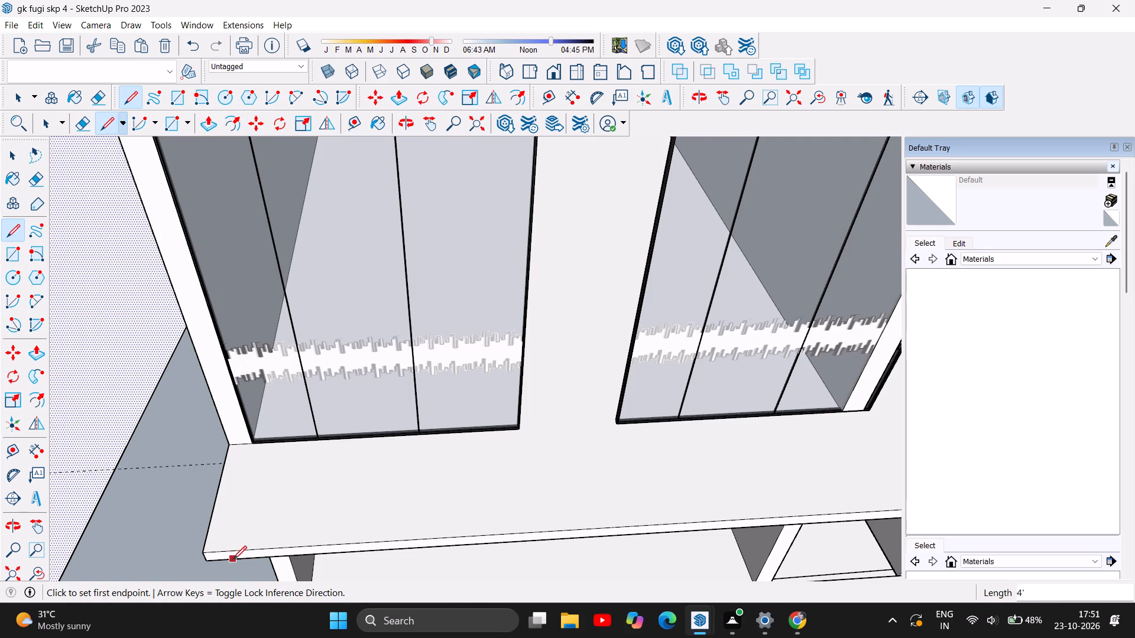
click(200, 554)
scroll(259, 545, down, 10)
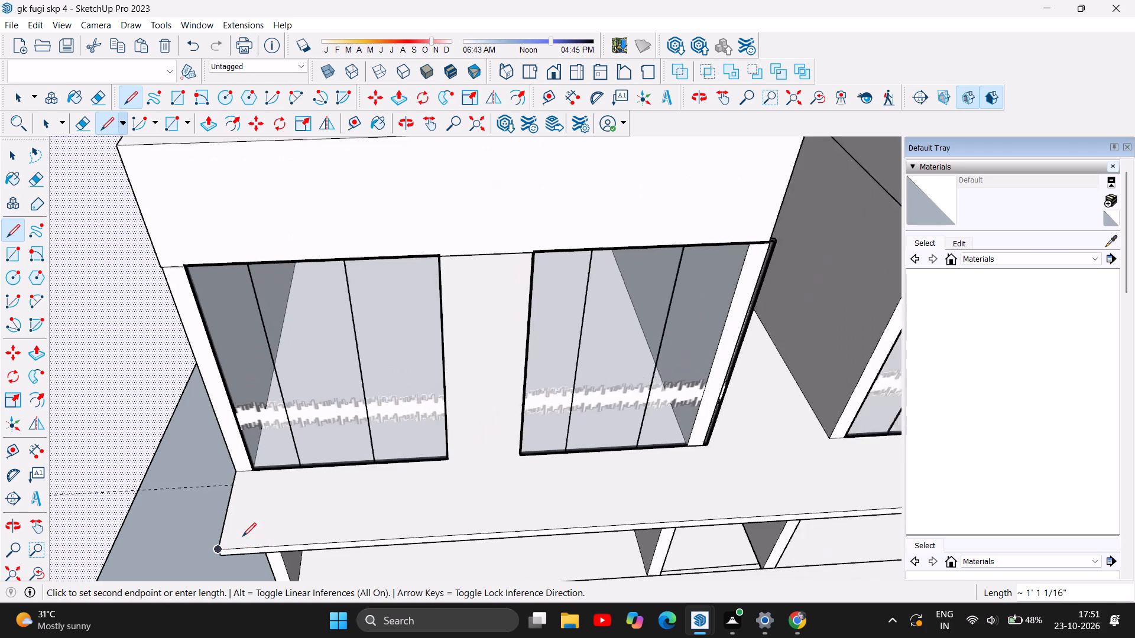
scroll(249, 535, down, 11)
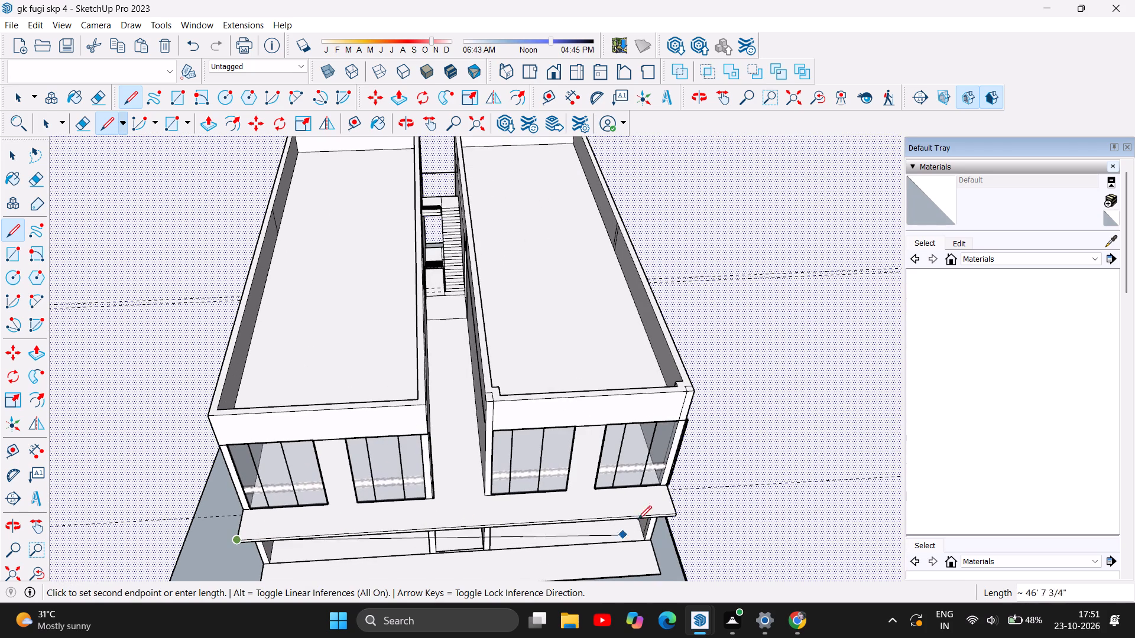
scroll(677, 500, up, 8)
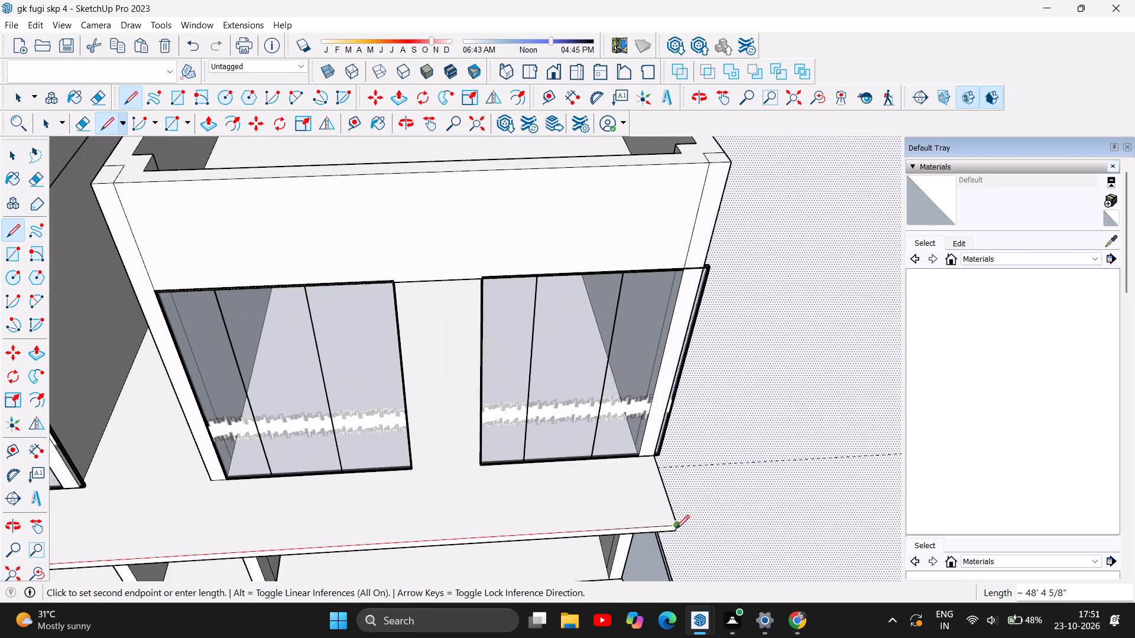
click(678, 529)
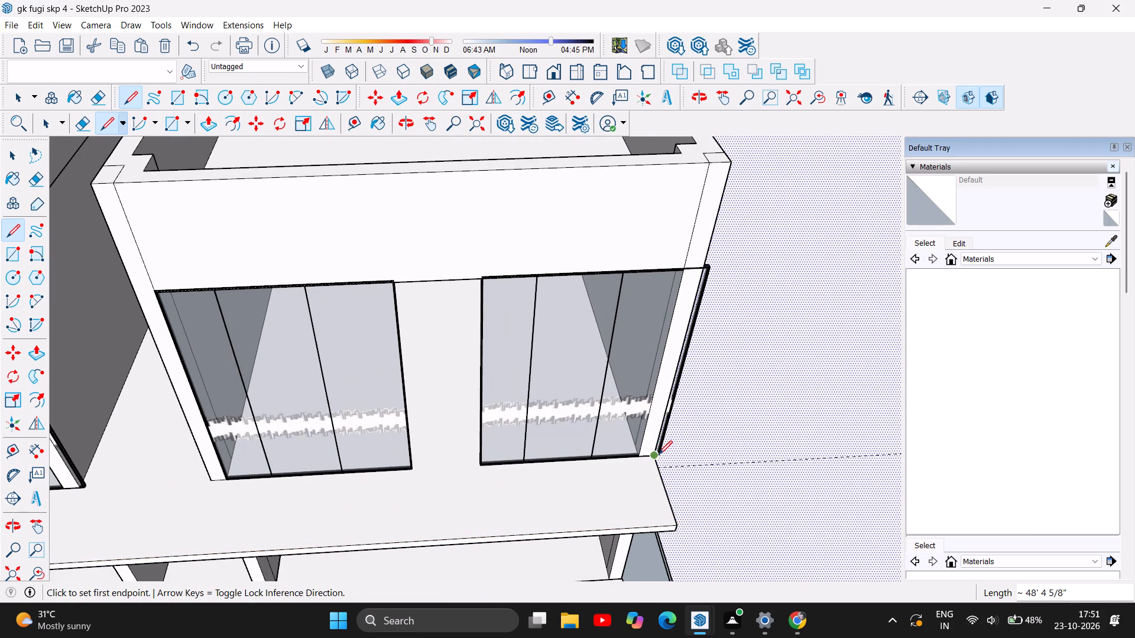
click(659, 454)
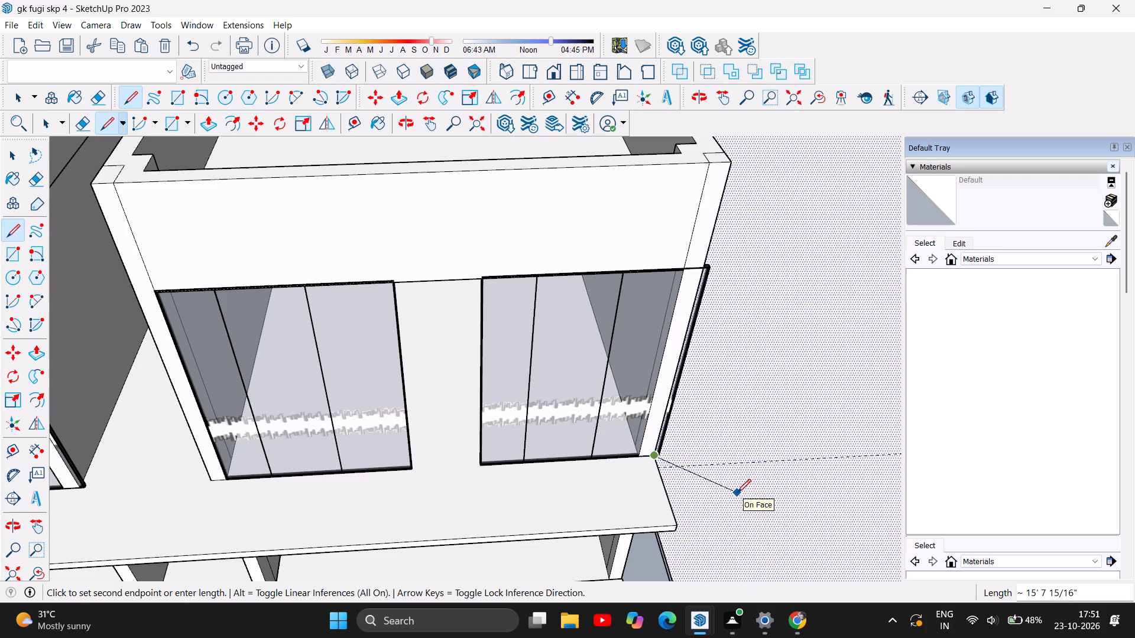
key(Escape)
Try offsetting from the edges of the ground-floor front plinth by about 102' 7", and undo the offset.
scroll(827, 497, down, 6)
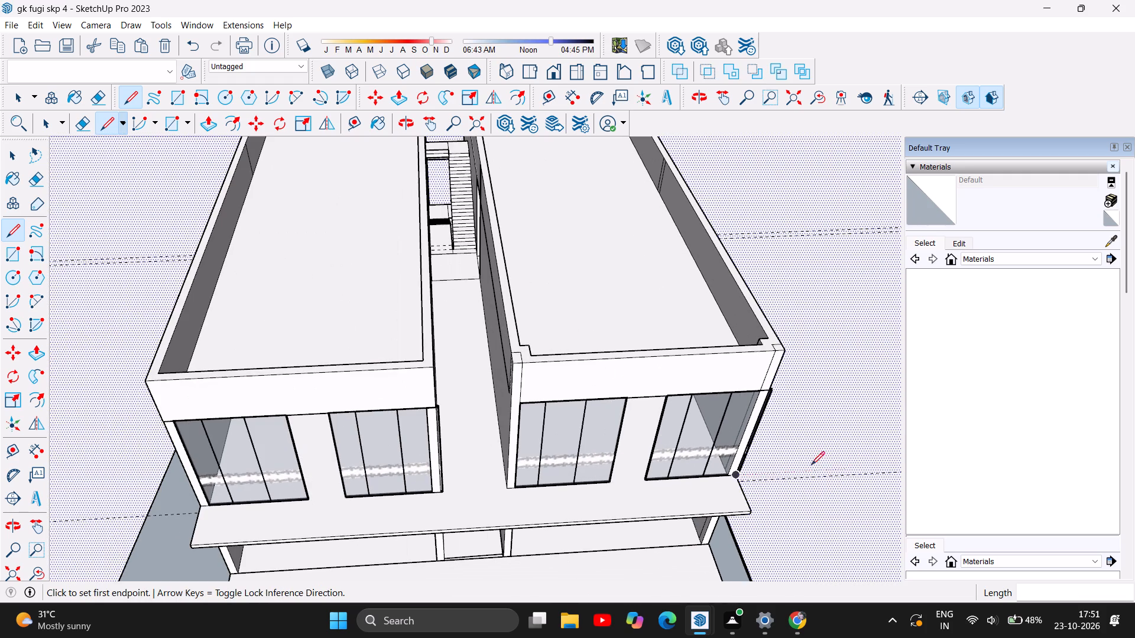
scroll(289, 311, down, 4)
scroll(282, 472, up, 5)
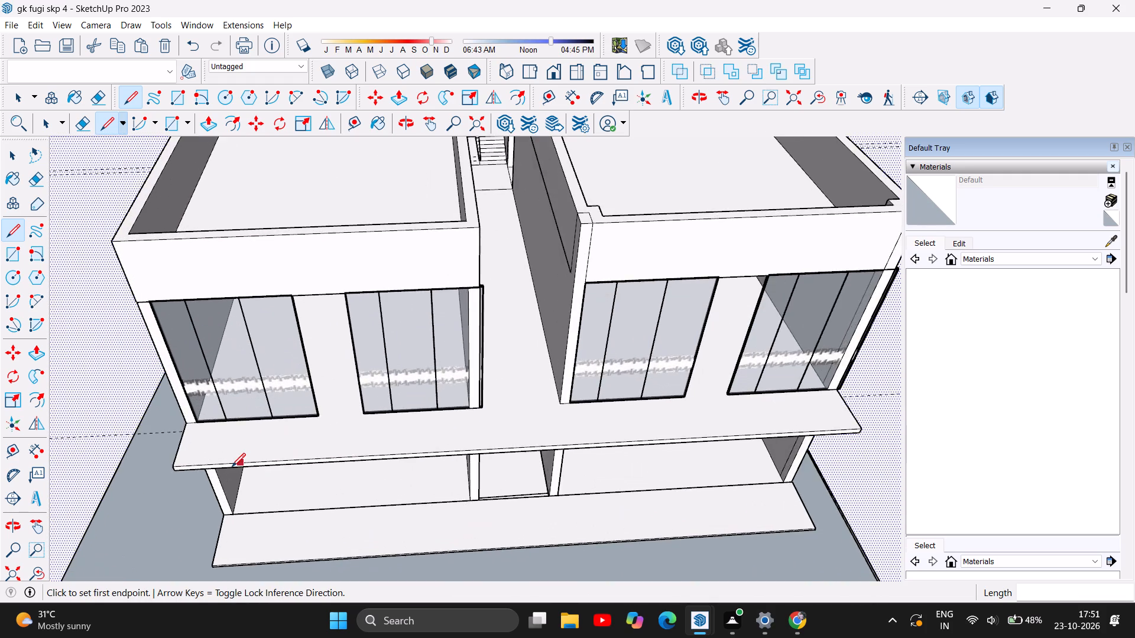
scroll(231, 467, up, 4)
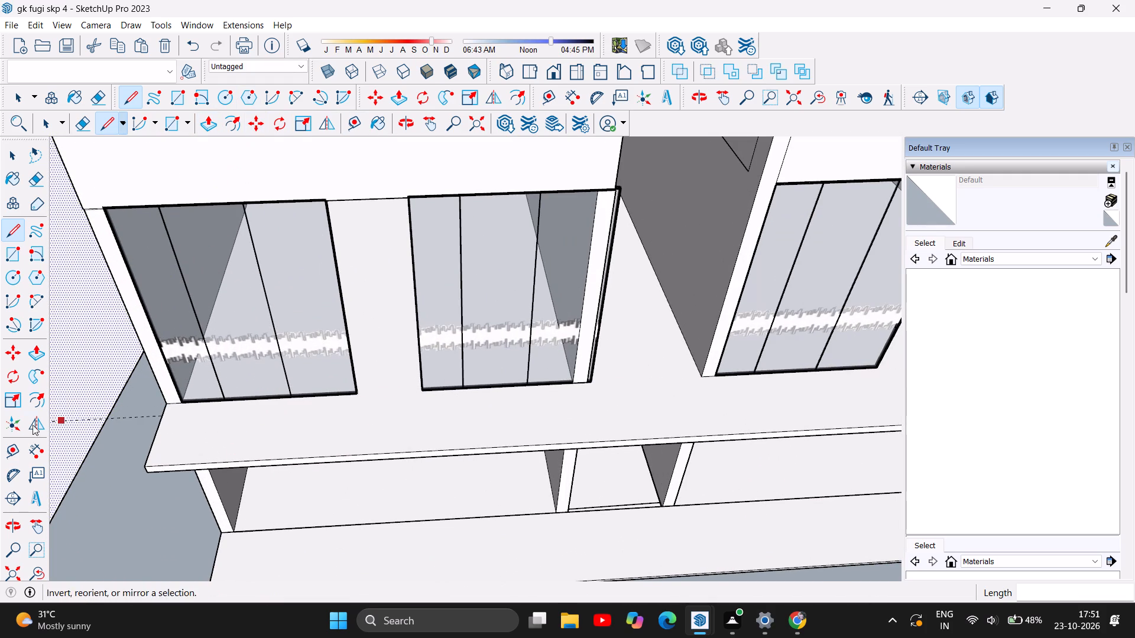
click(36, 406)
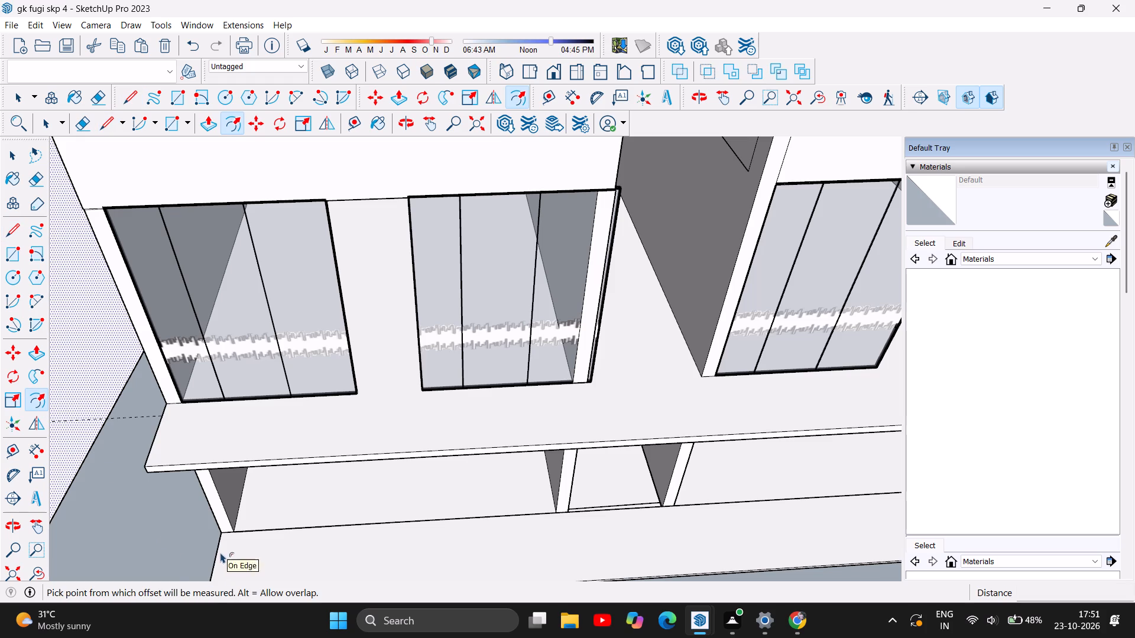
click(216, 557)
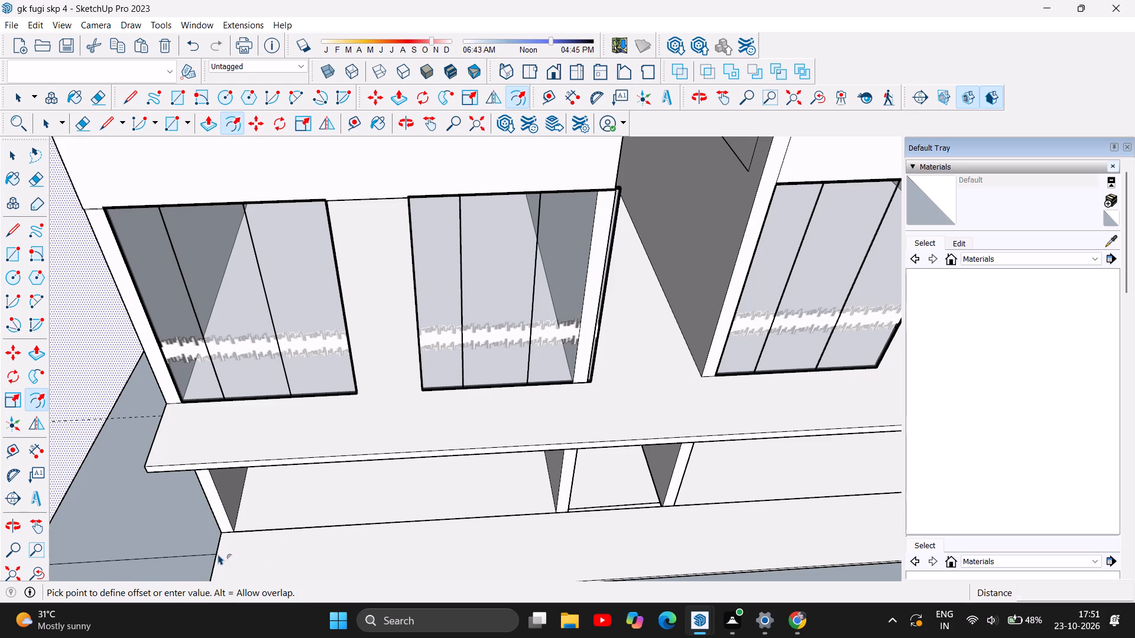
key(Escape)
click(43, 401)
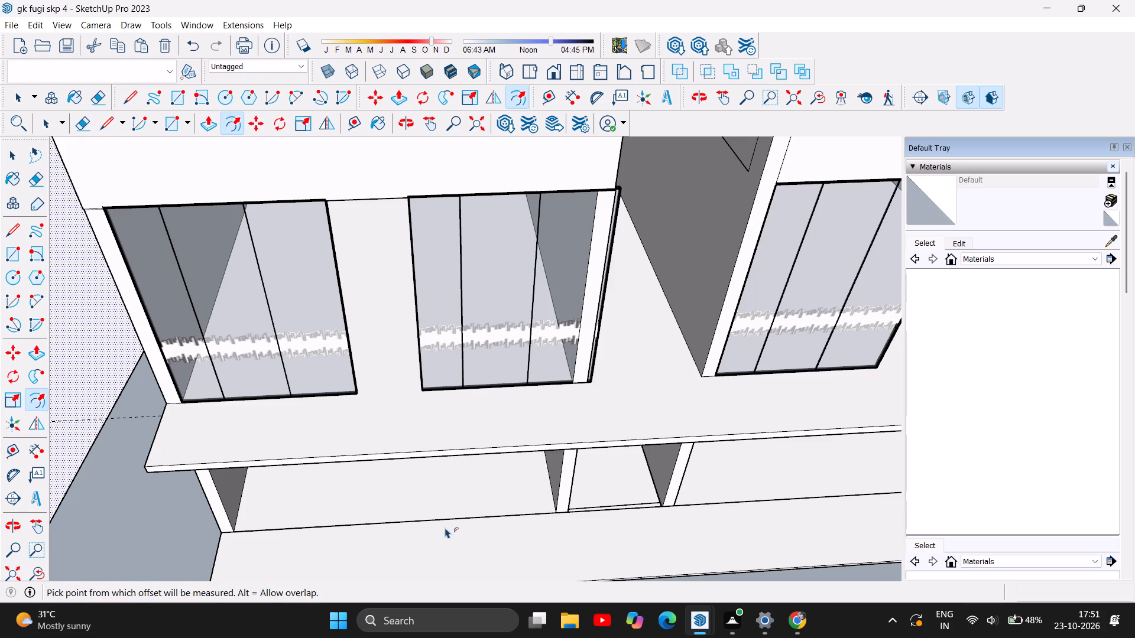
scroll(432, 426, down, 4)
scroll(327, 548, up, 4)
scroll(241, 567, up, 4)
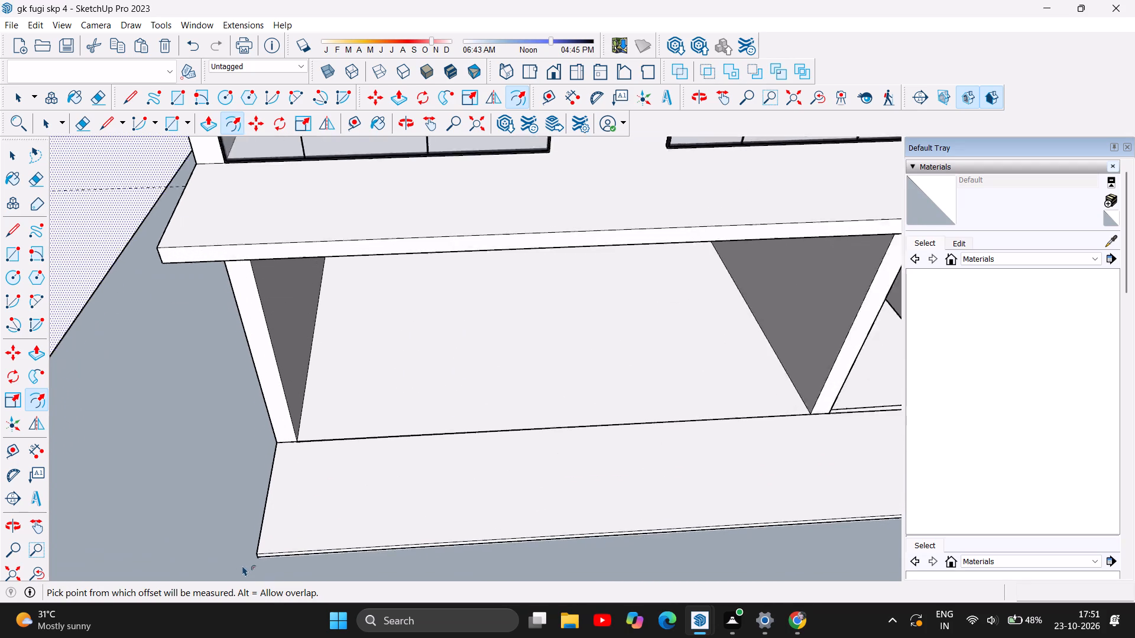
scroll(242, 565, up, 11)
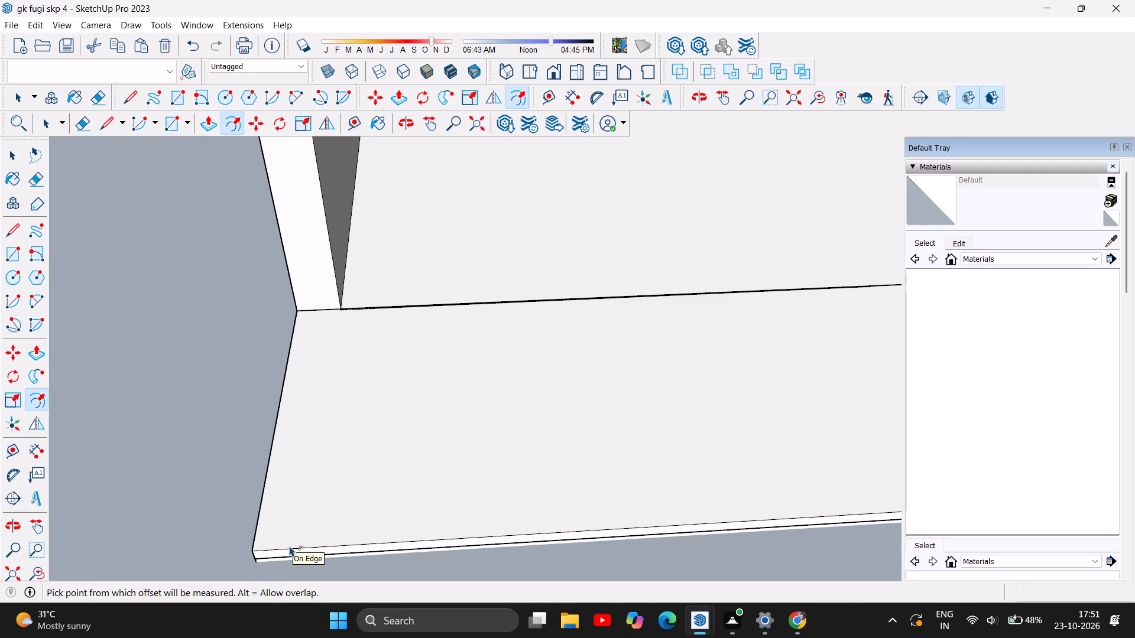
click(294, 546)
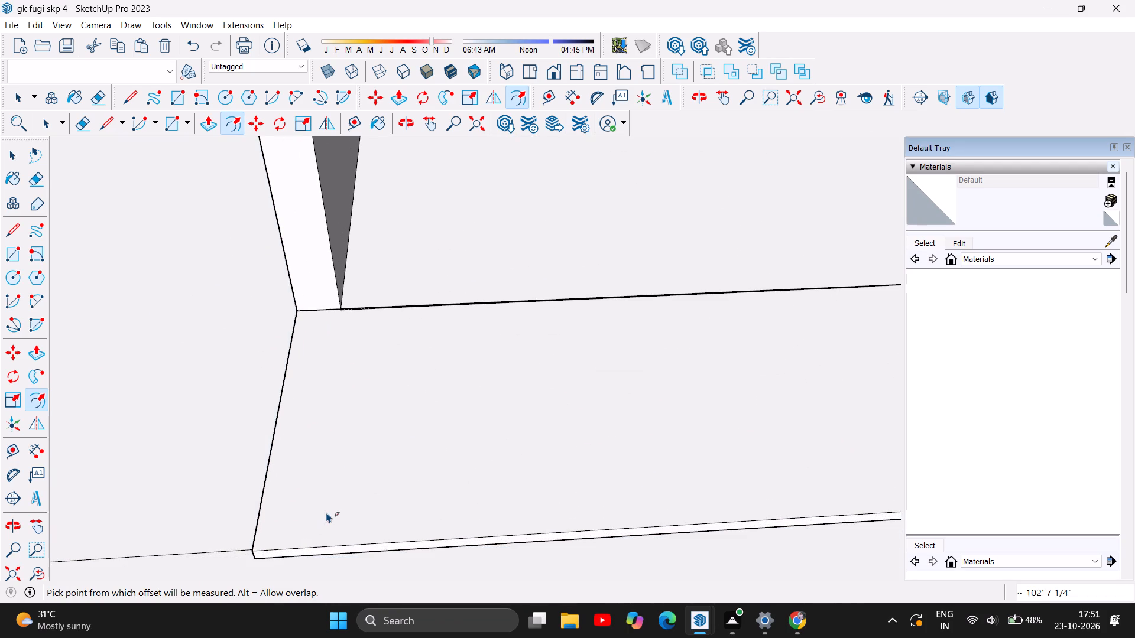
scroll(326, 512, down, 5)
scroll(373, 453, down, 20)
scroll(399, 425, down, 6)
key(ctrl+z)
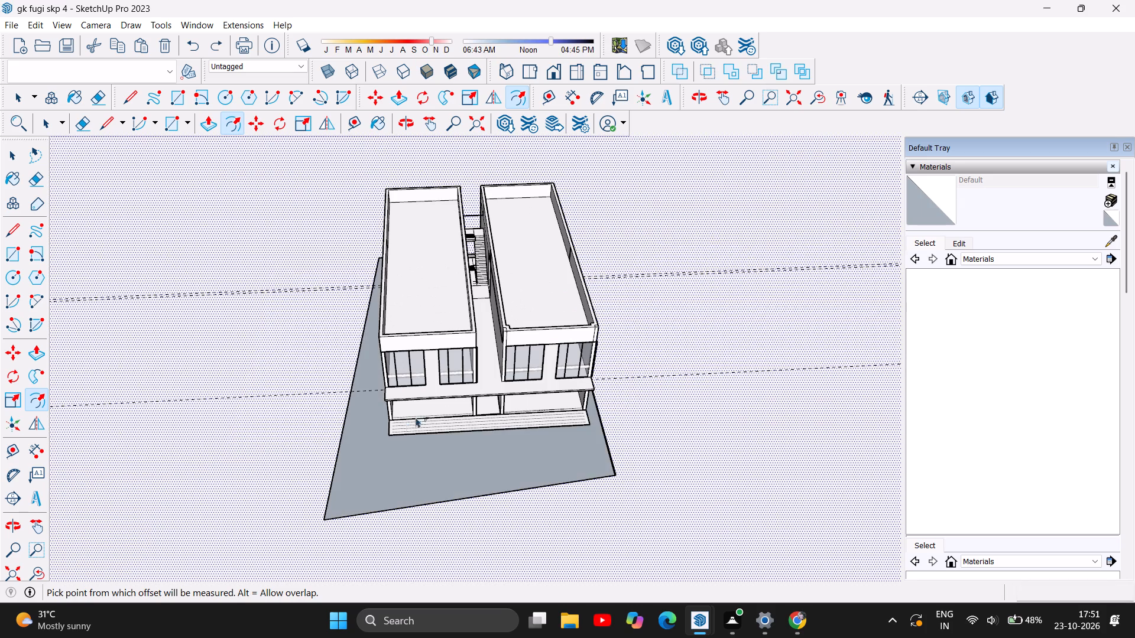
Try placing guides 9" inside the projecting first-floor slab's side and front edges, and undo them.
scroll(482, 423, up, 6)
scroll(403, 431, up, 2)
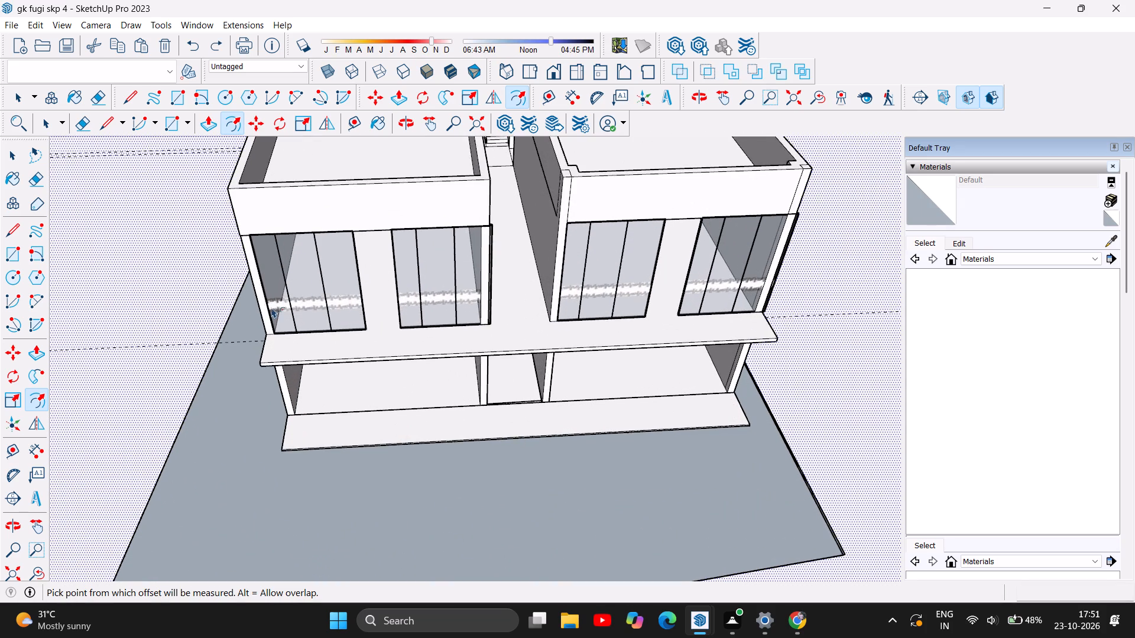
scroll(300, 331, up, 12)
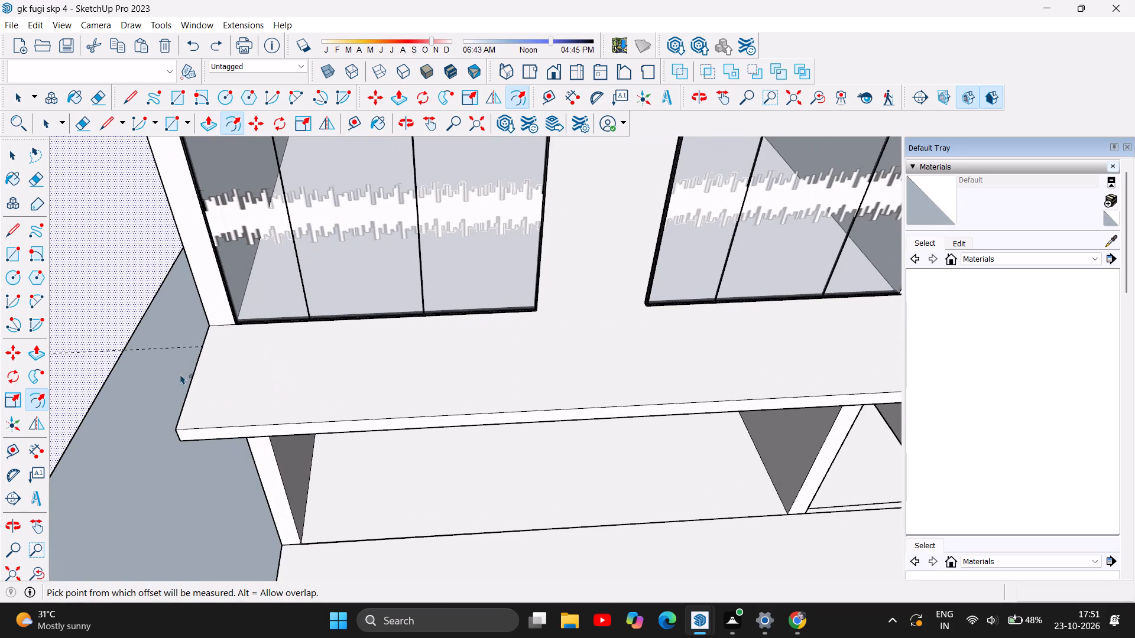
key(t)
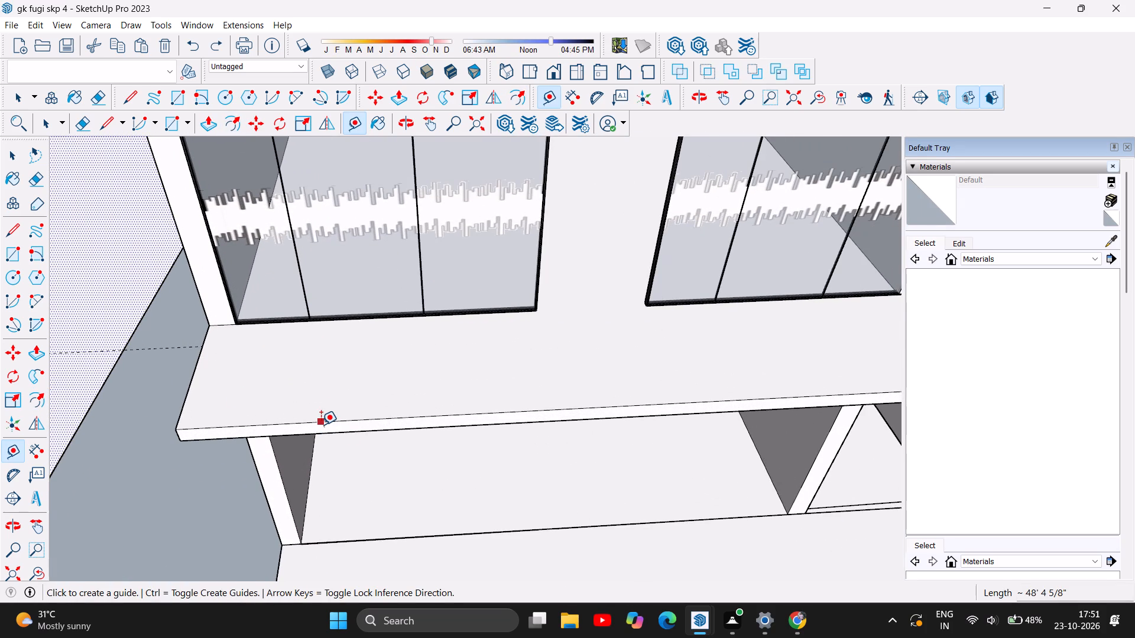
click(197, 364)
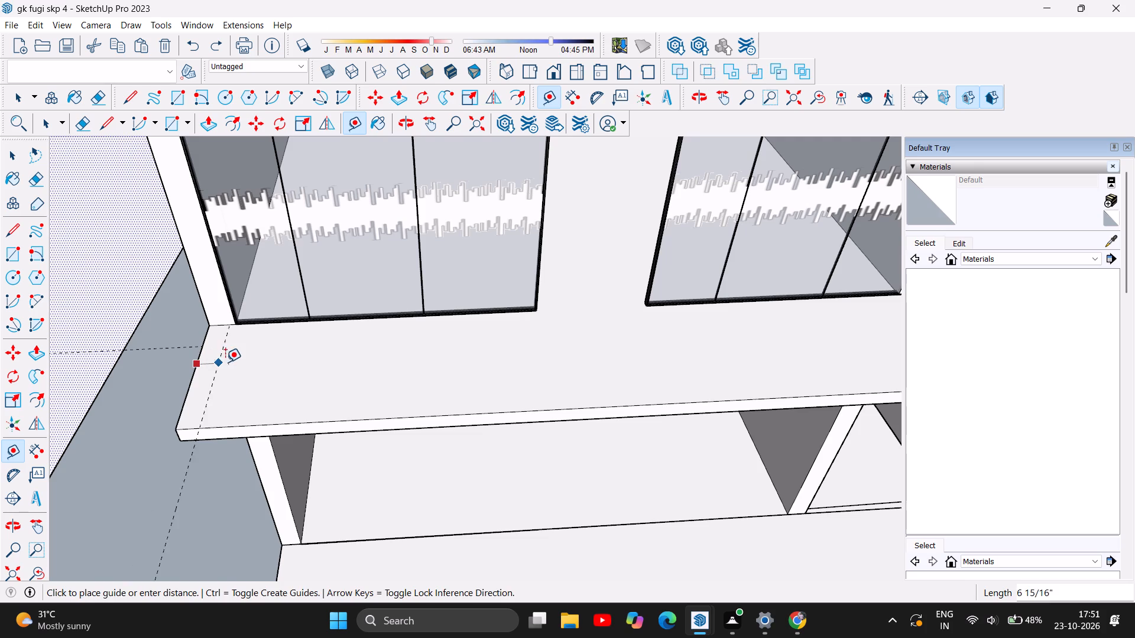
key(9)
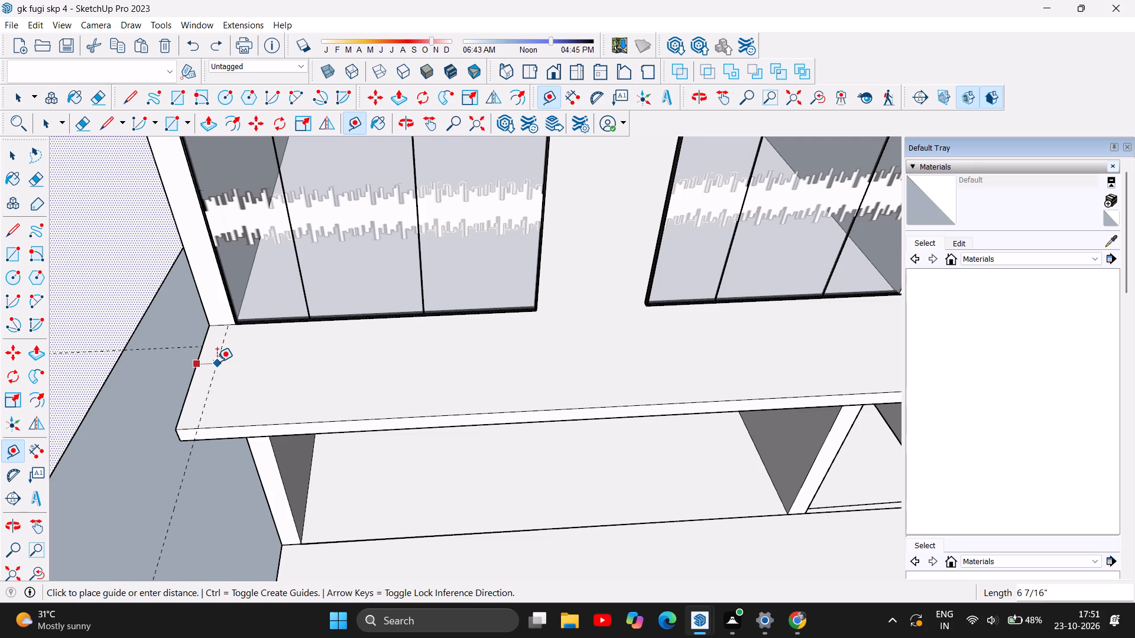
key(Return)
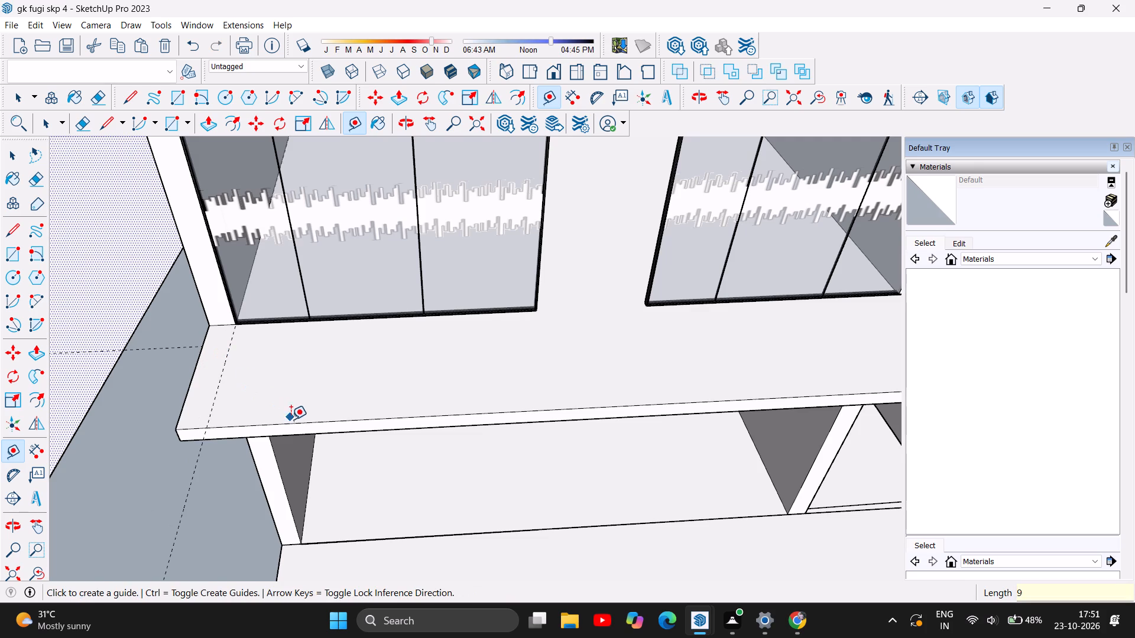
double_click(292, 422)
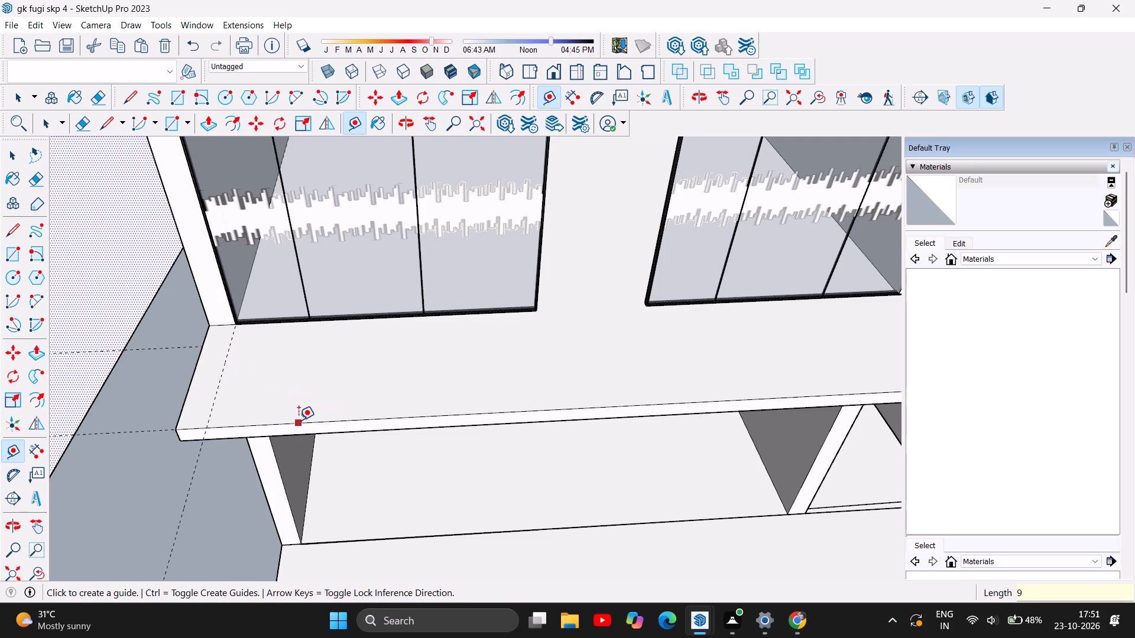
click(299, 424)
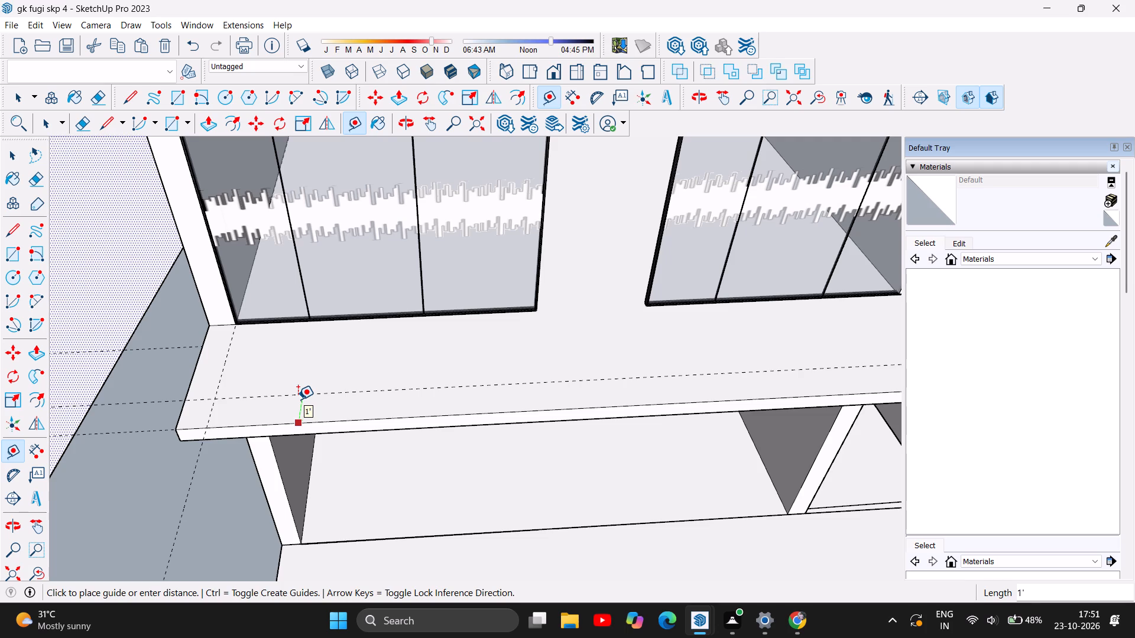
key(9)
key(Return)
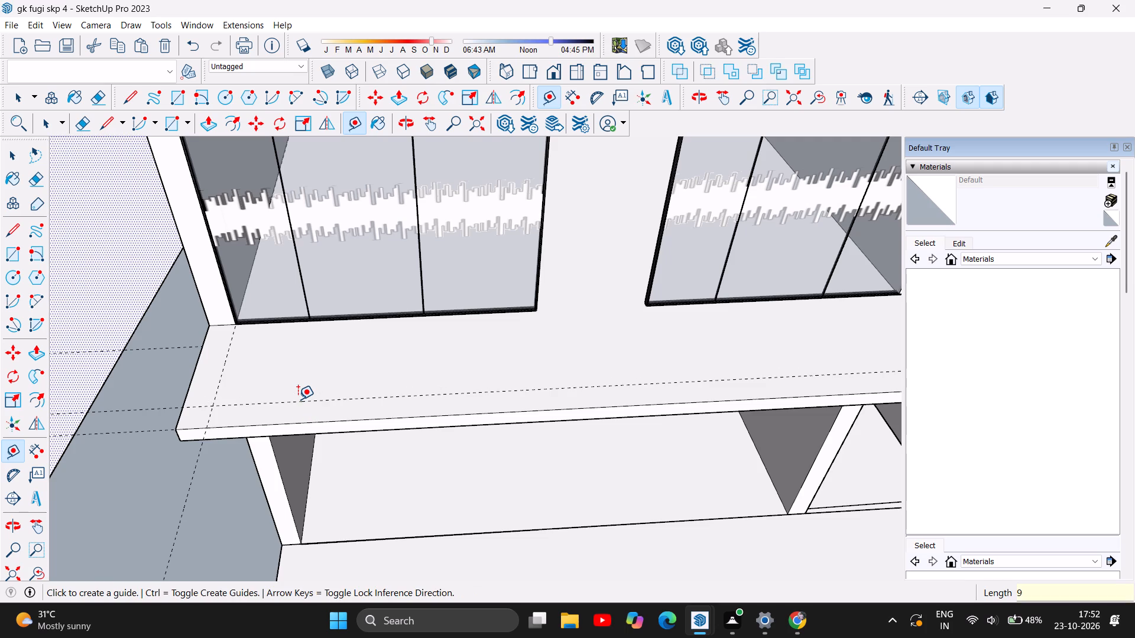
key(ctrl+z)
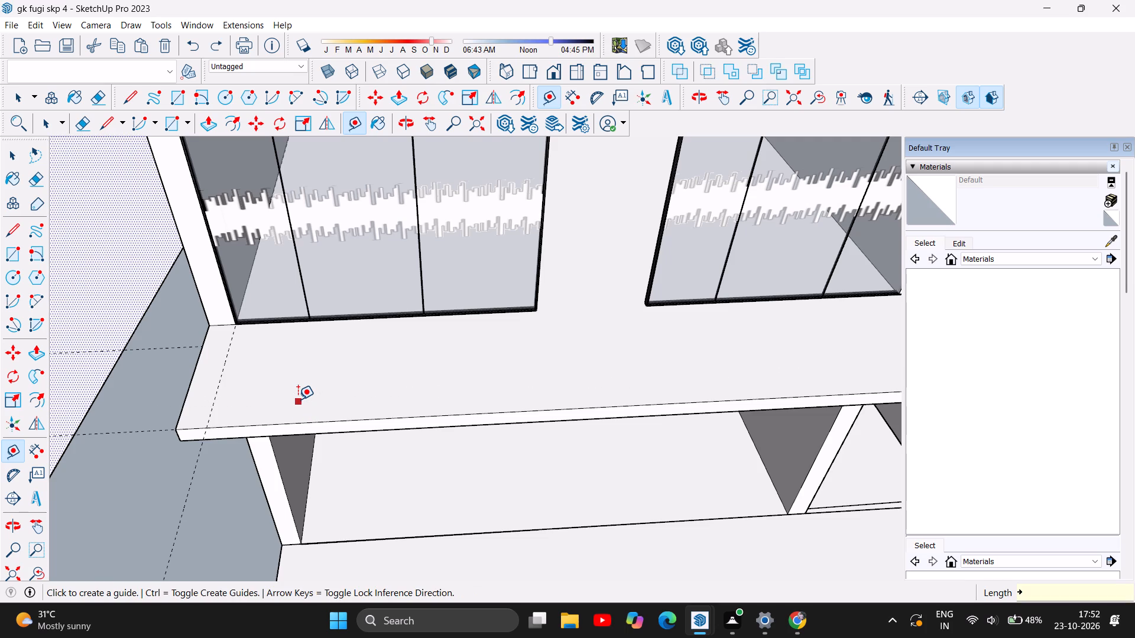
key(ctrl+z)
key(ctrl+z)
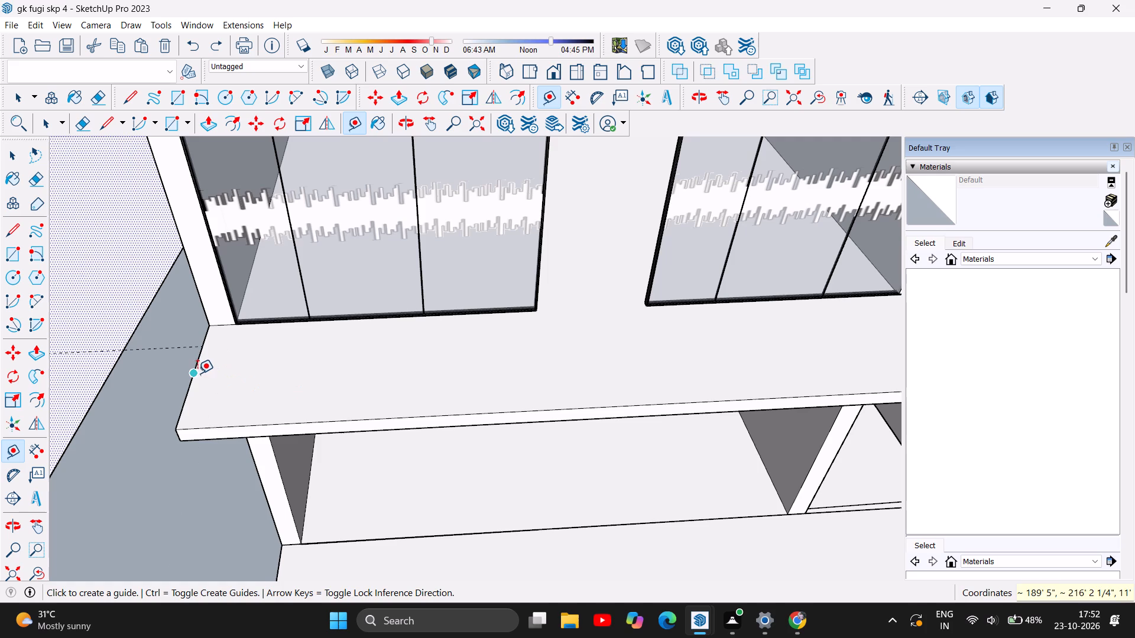
Place guides 6" inside the projecting first-floor slab's side edge and front edge.
click(189, 373)
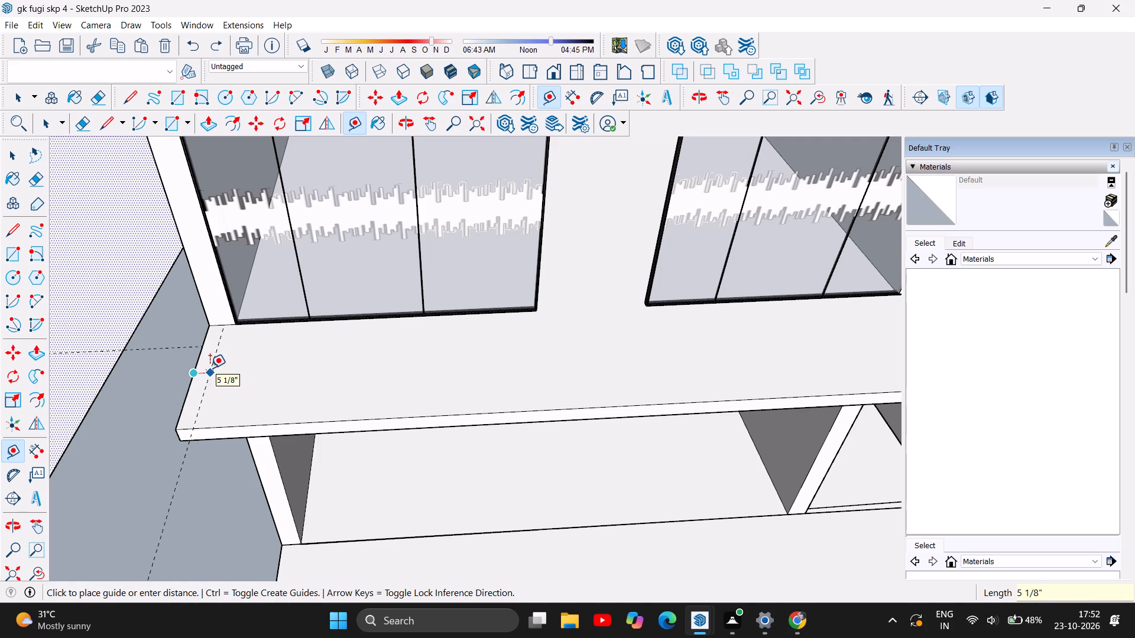
key(6)
key(Return)
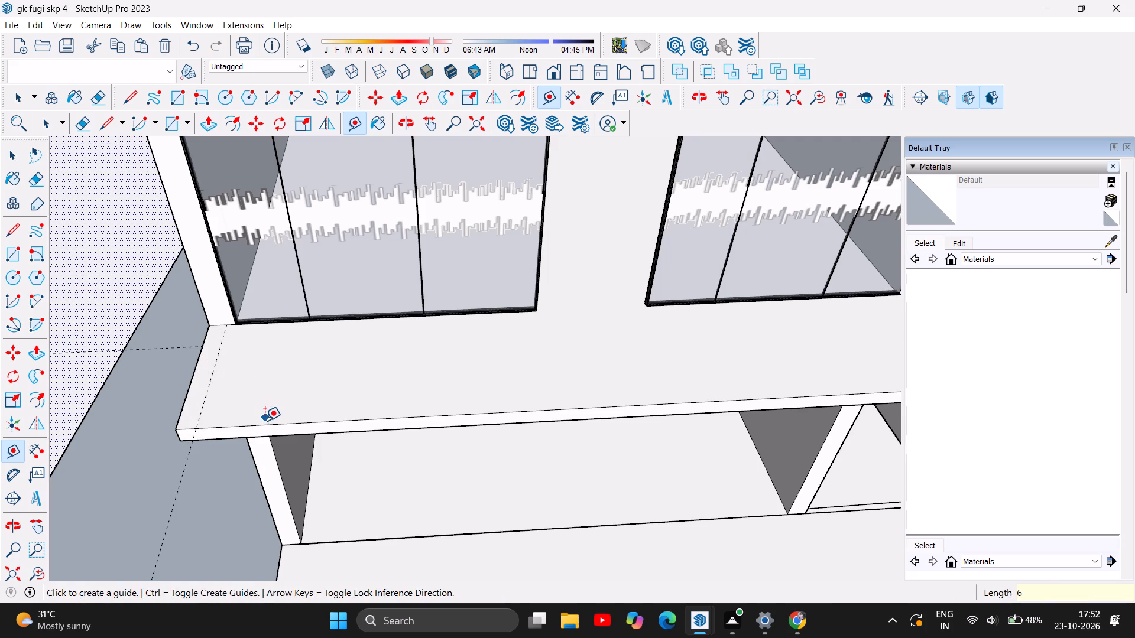
click(265, 421)
key(6)
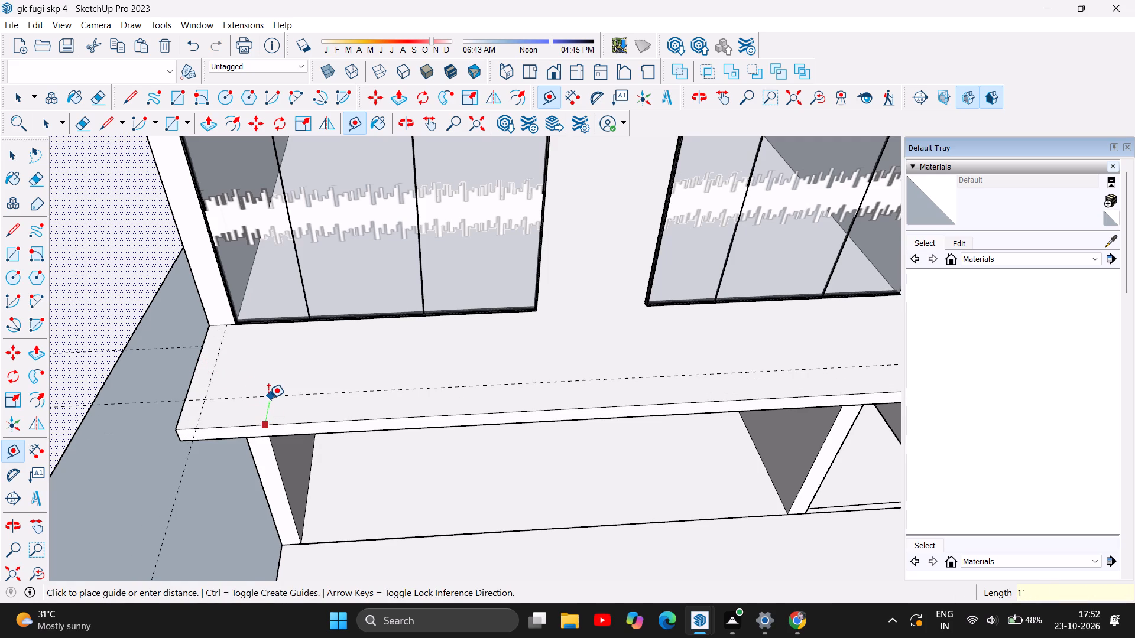
key(Return)
Place a guide 6" inside the projecting first-floor slab's other side edge.
scroll(147, 447, up, 1)
scroll(102, 461, down, 12)
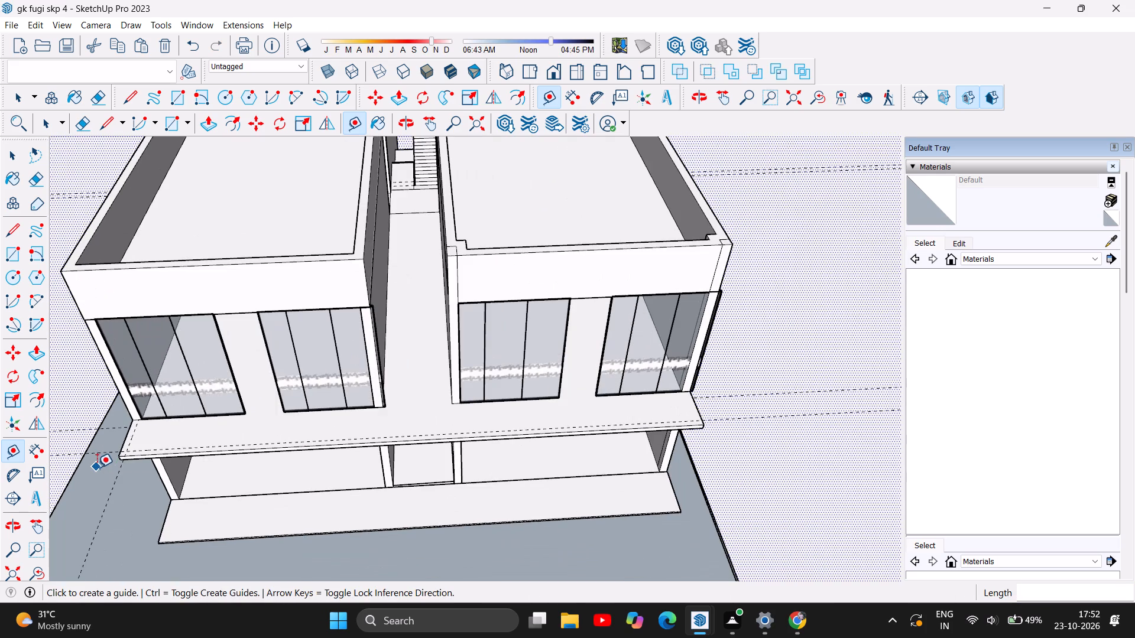
scroll(716, 411, up, 7)
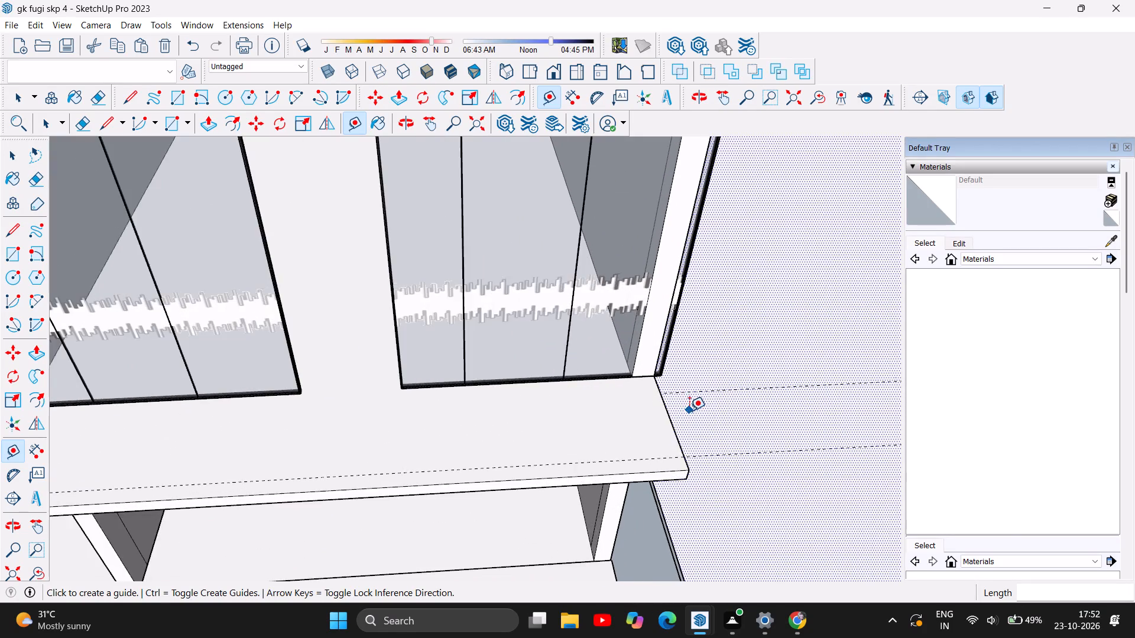
scroll(689, 411, up, 3)
click(650, 427)
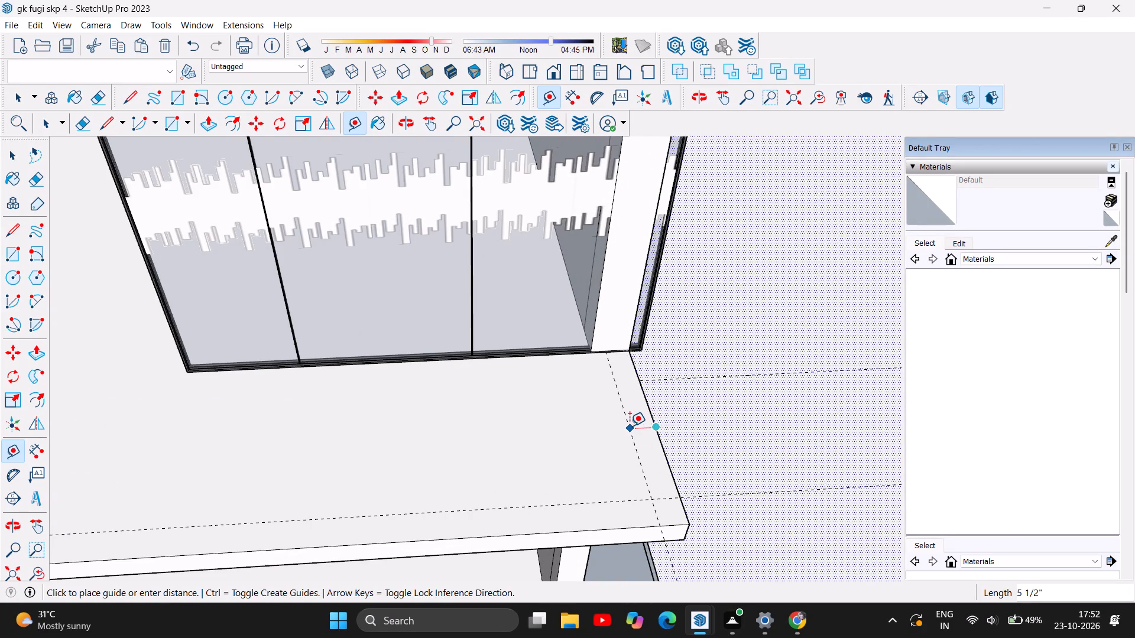
key(6)
key(Return)
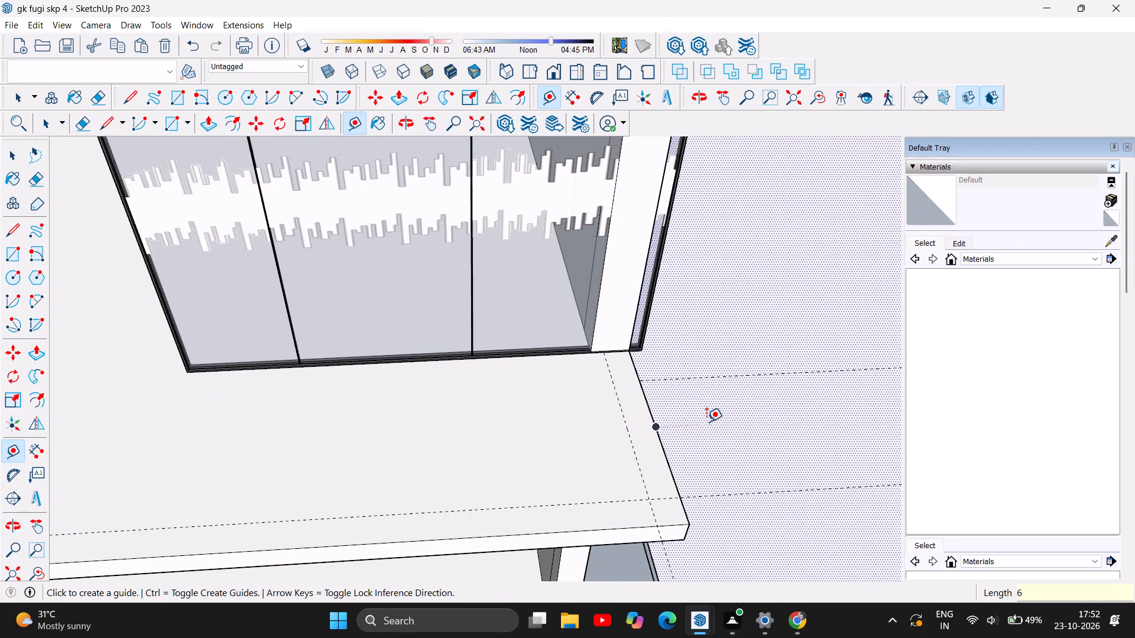
Draw a 6" by 4' rectangle between the first side edge of the projecting slab and its guide.
scroll(708, 422, down, 10)
scroll(799, 399, down, 3)
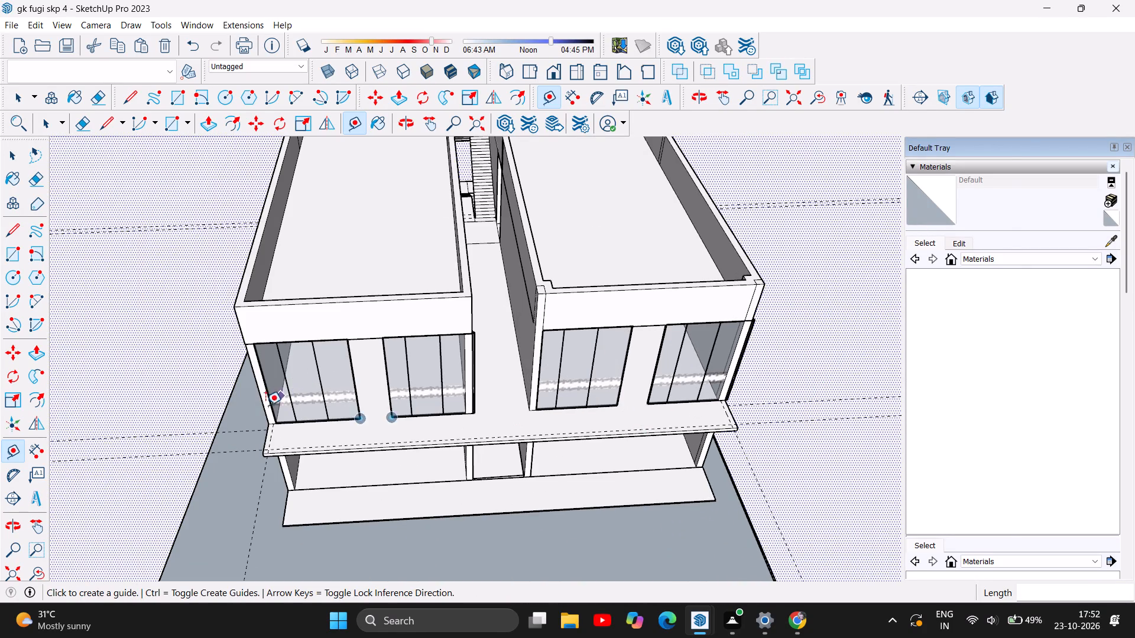
scroll(255, 421, up, 13)
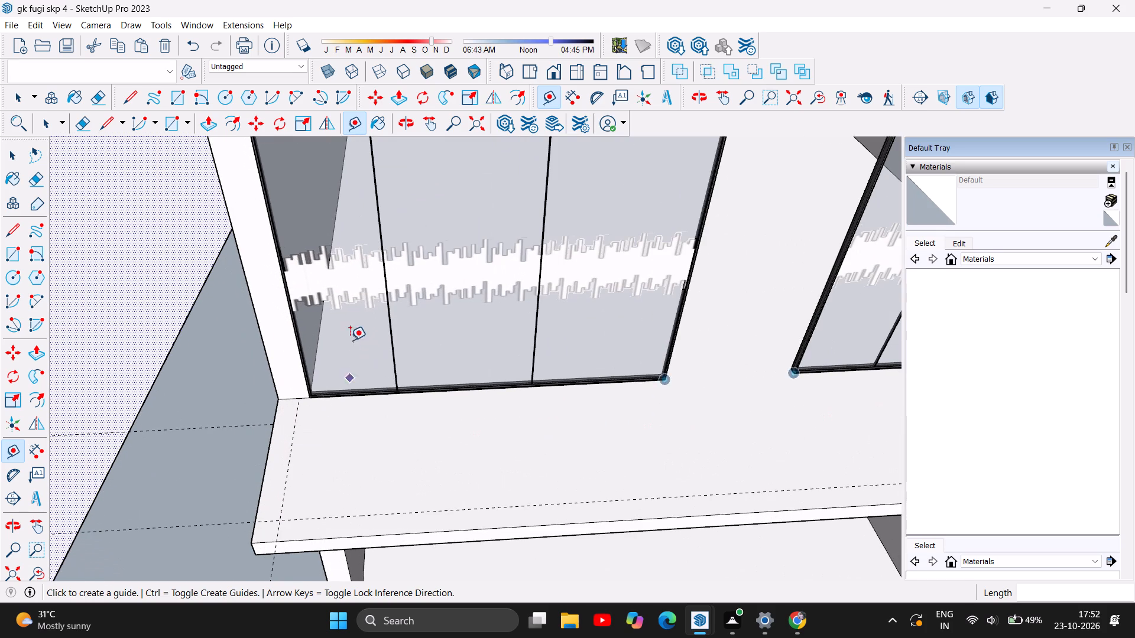
click(14, 232)
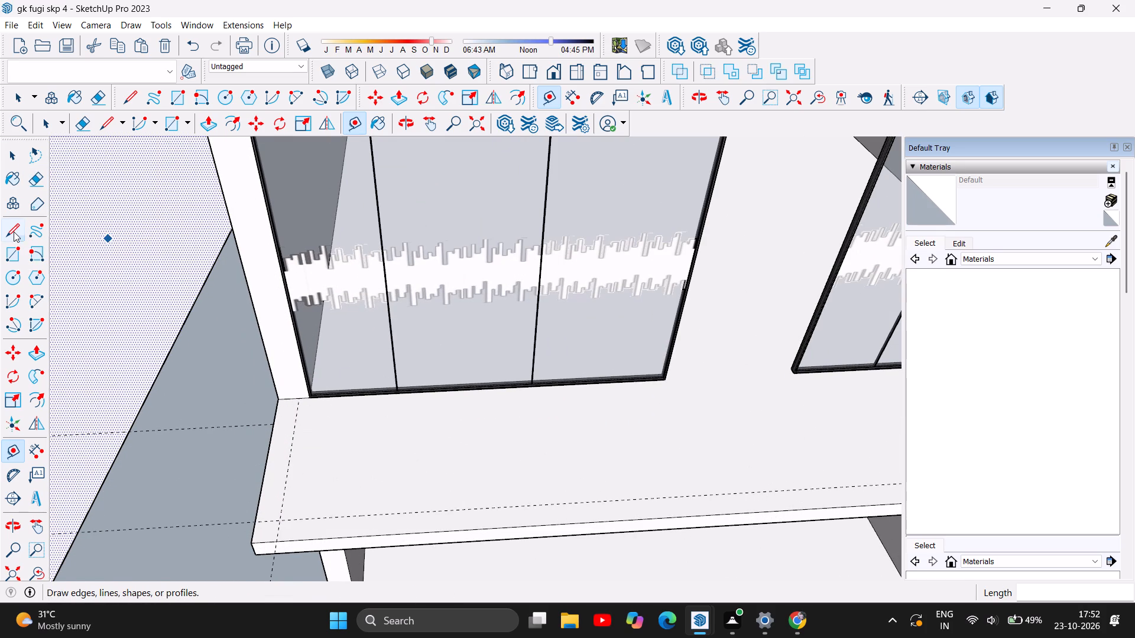
click(180, 98)
click(277, 402)
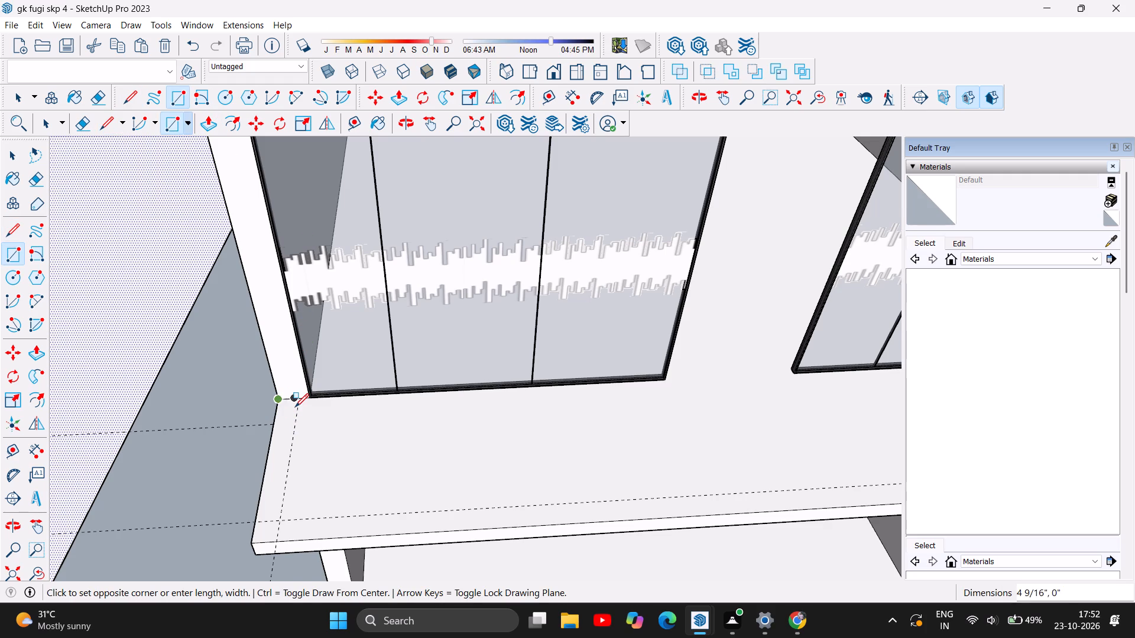
click(297, 401)
double_click(275, 537)
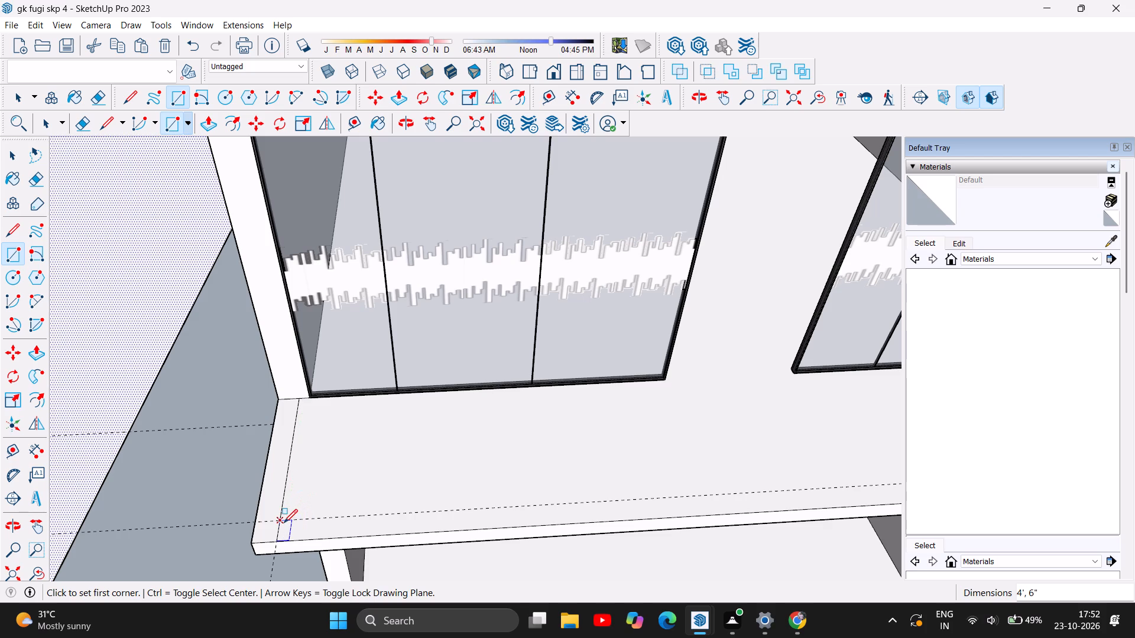
Draw a 6" wide rectangle about 47' 10 5/8" long along the projecting slab's front edge, from the side strip to the far corner.
click(281, 520)
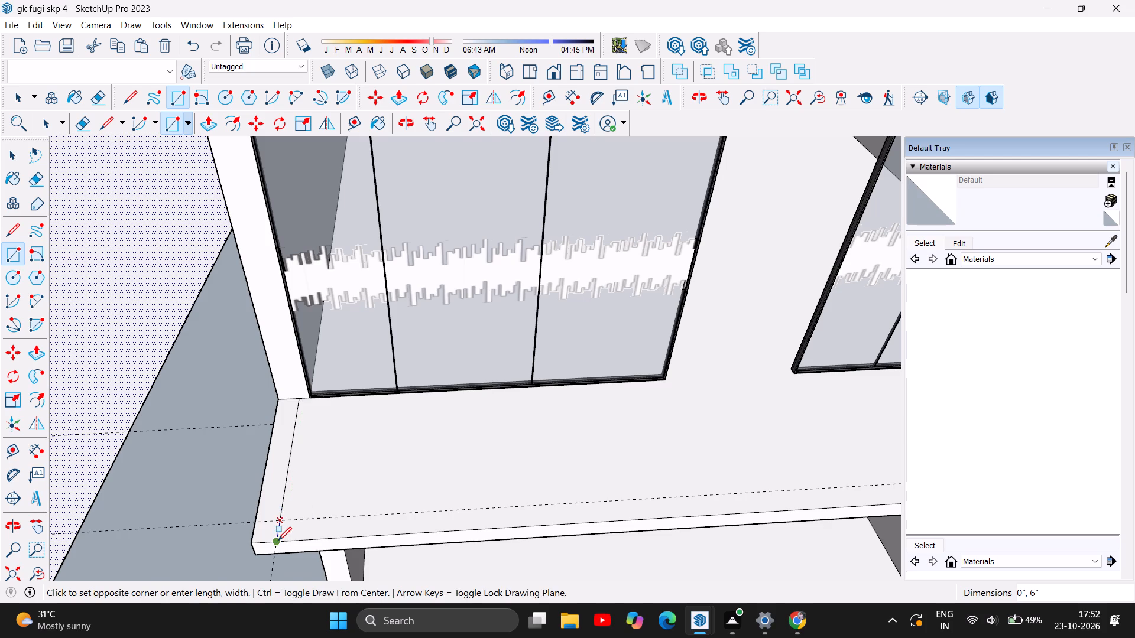
click(278, 541)
scroll(303, 542, down, 11)
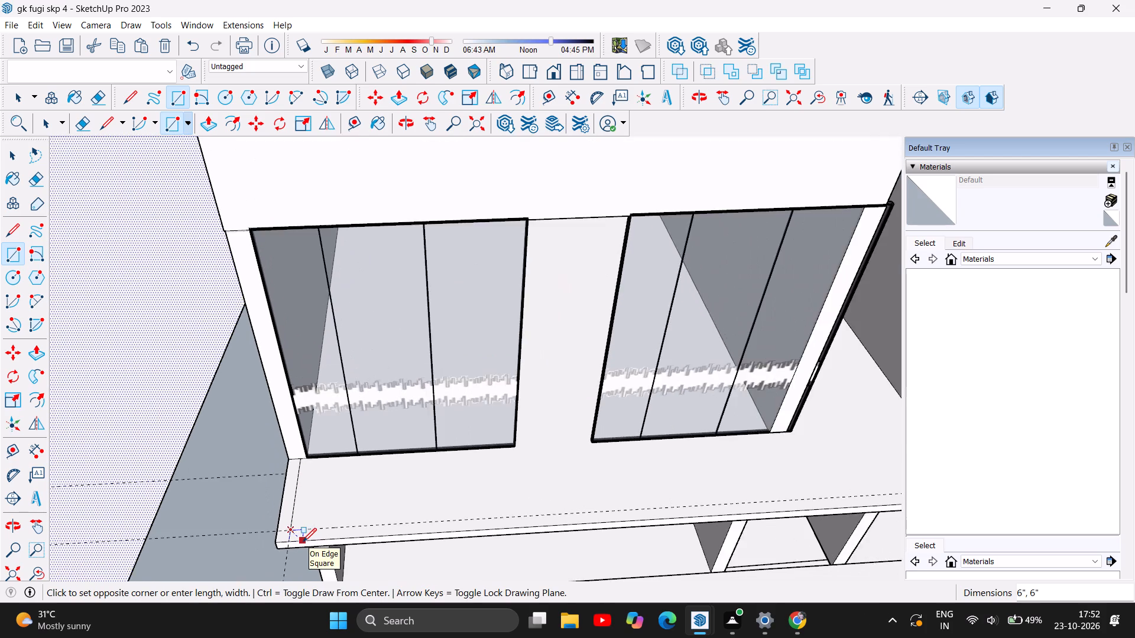
scroll(448, 545, down, 8)
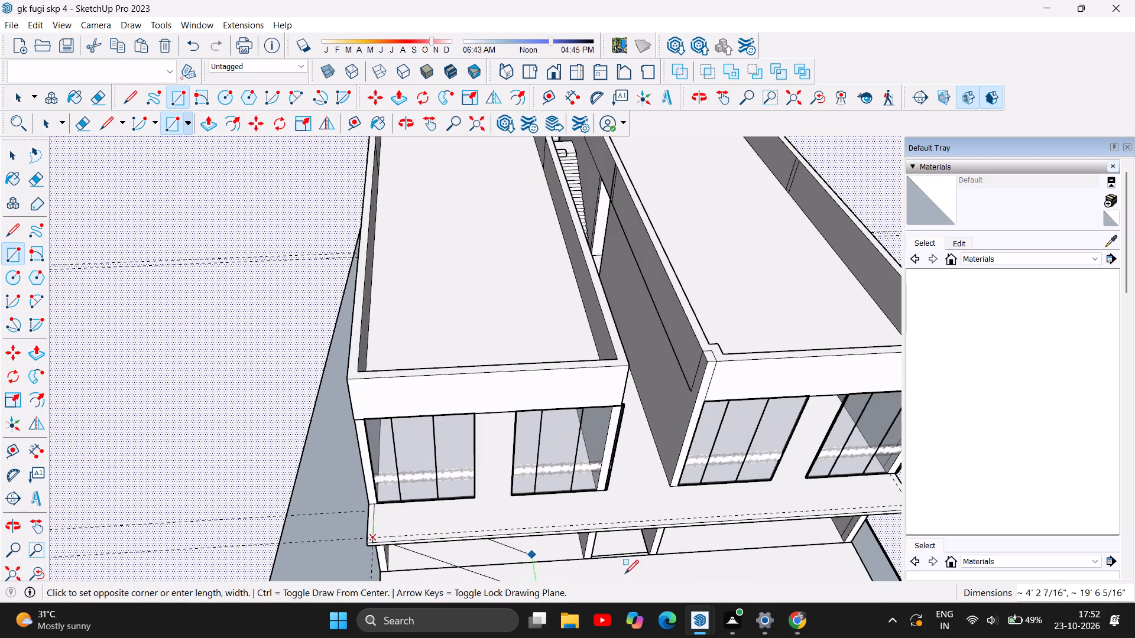
scroll(549, 510, down, 5)
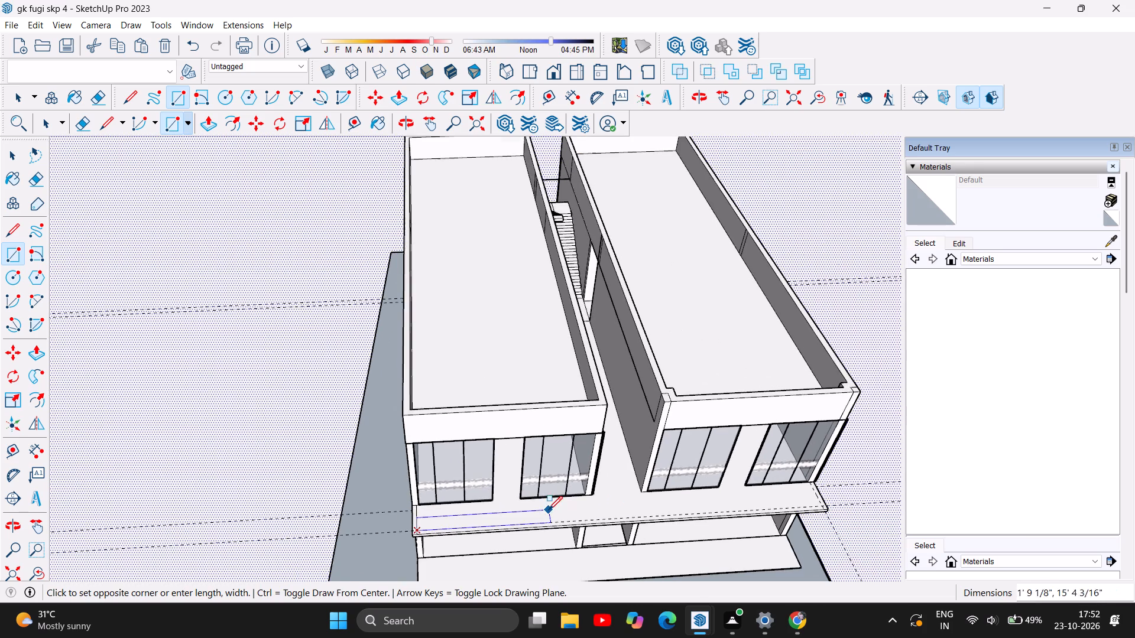
scroll(548, 510, down, 4)
scroll(791, 507, up, 3)
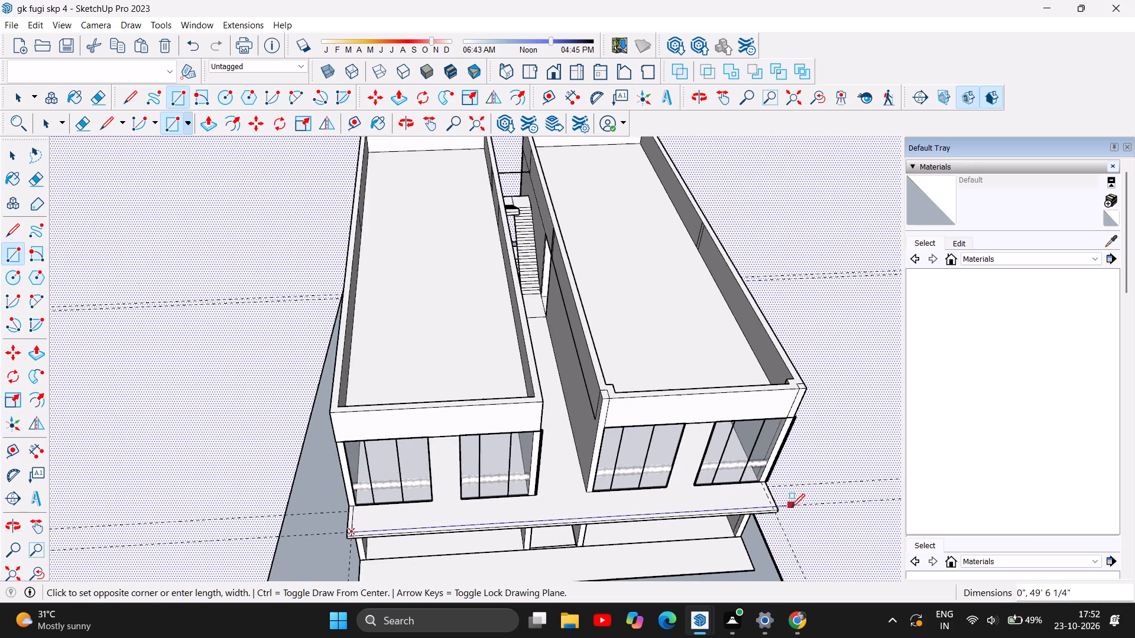
scroll(791, 507, up, 8)
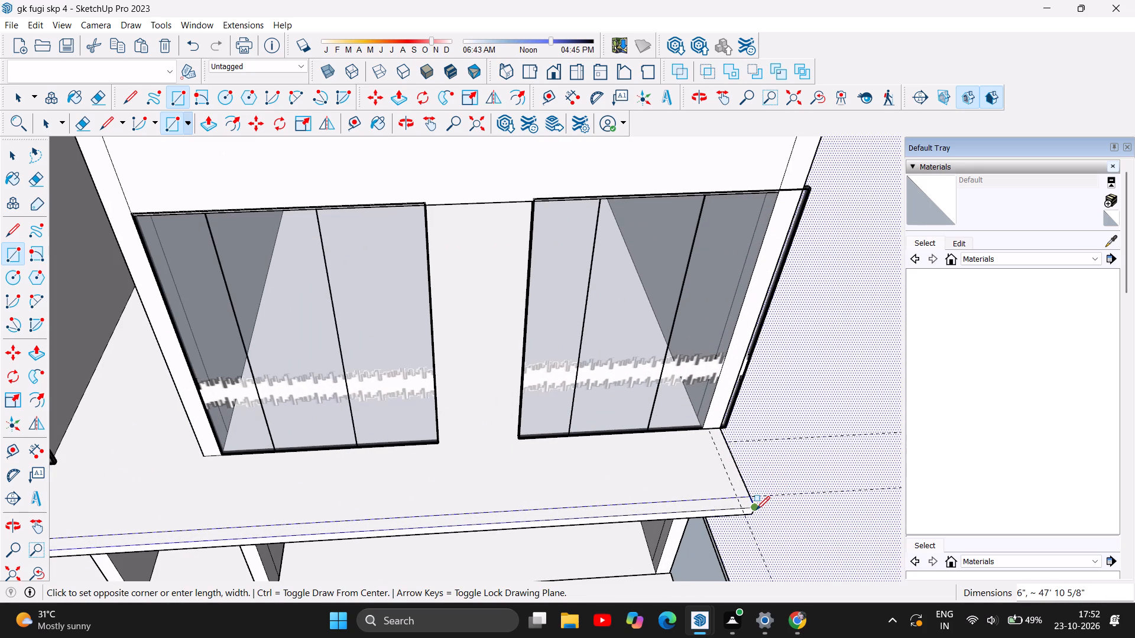
click(756, 510)
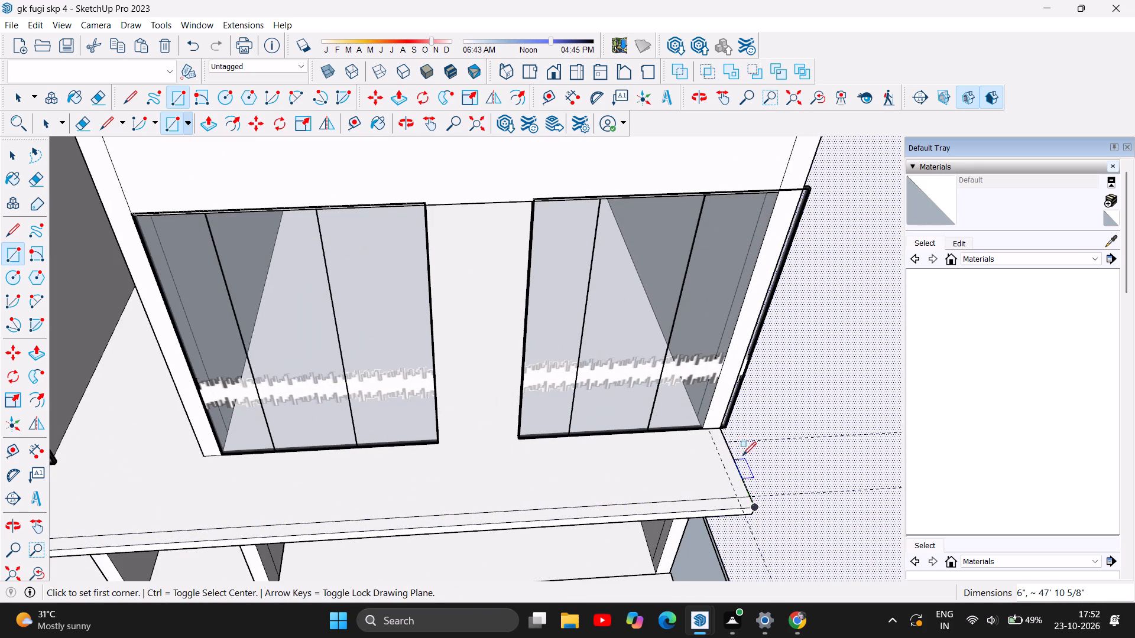
Draw a 6" by 3' 6" rectangle along the slab's other side edge, from the building wall to the front strip.
scroll(728, 431, up, 5)
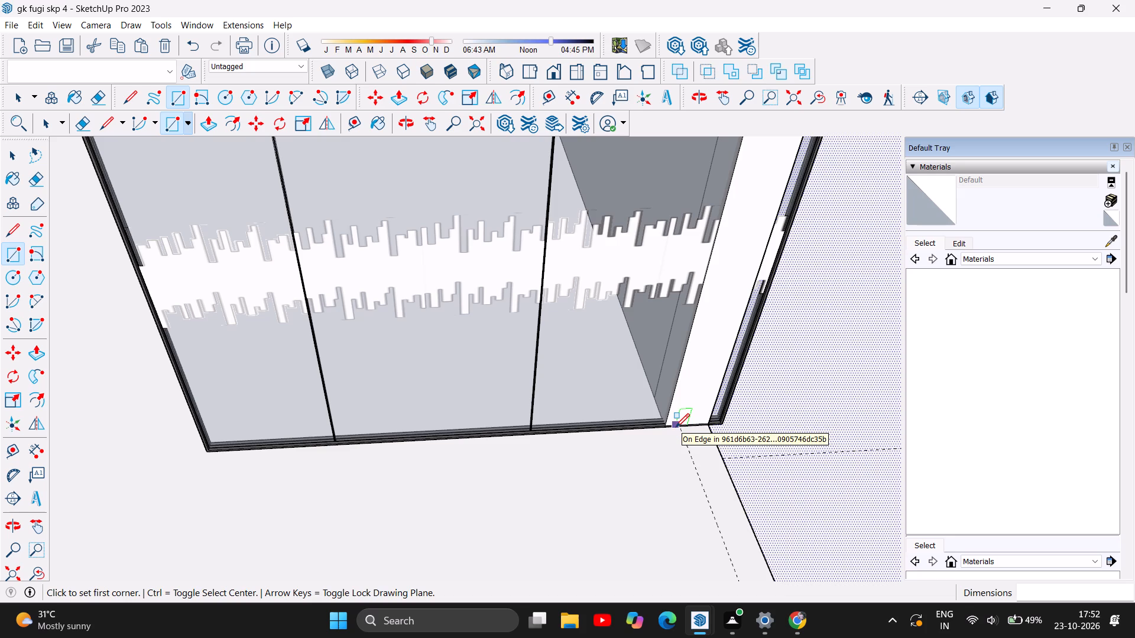
click(680, 427)
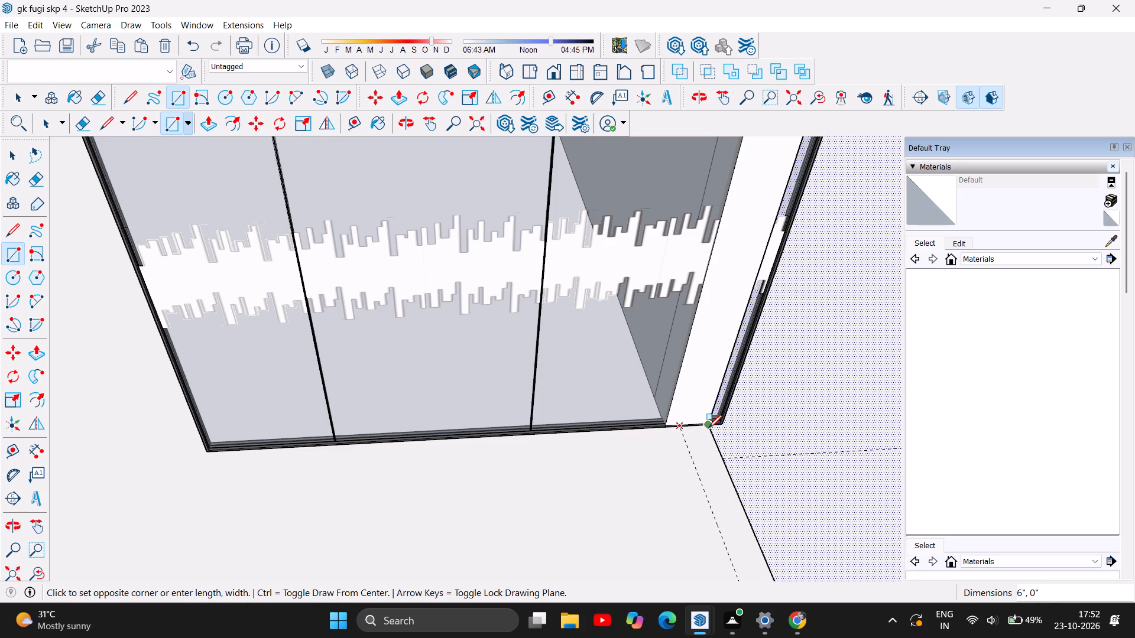
scroll(714, 453, down, 8)
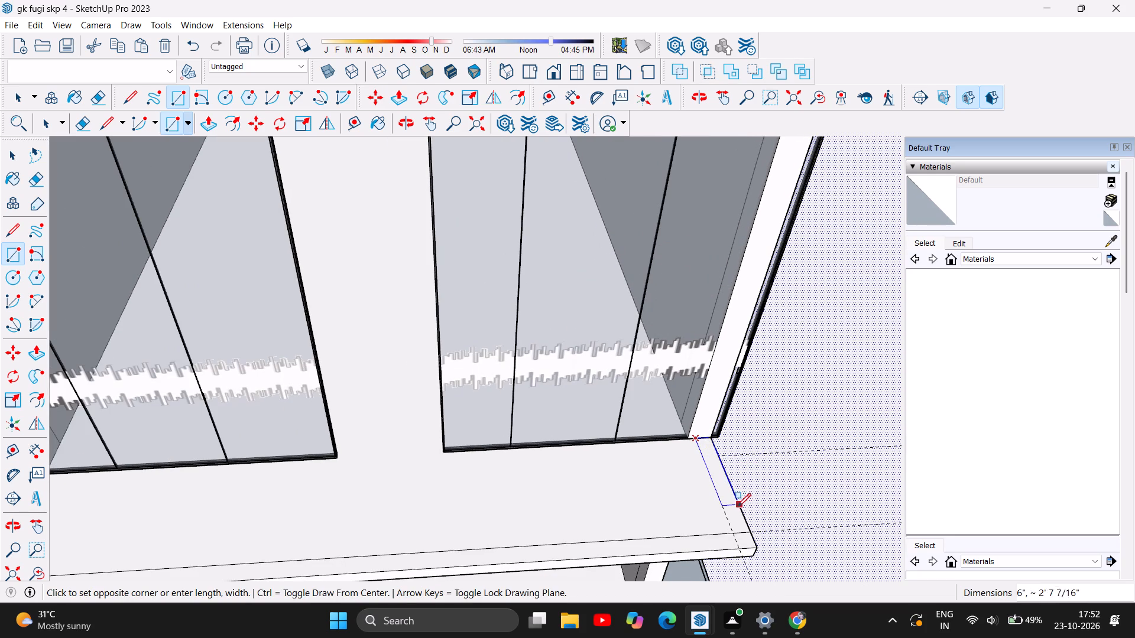
click(751, 533)
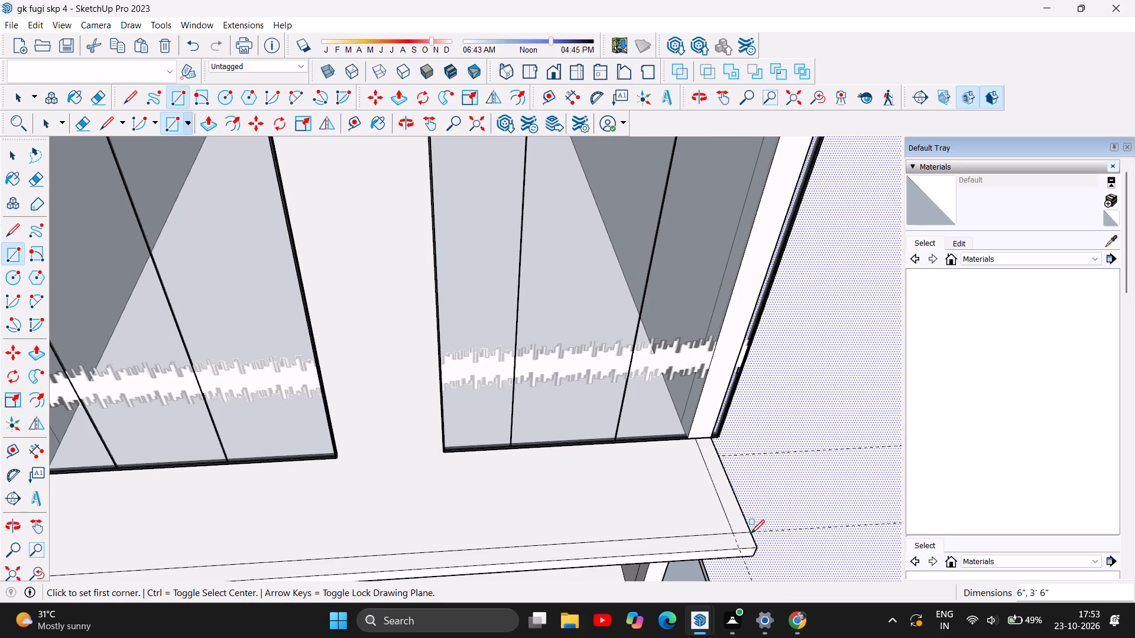
Push/Pull the first side border strip of the projecting slab up by 4'.
scroll(828, 463, down, 10)
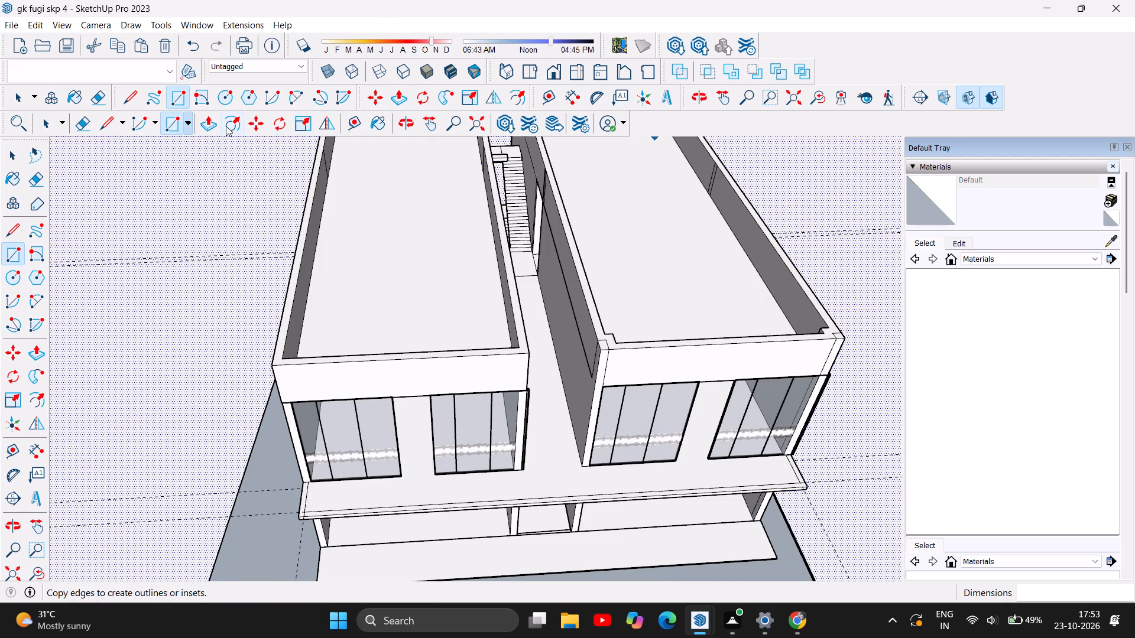
double_click(213, 125)
scroll(274, 501, up, 5)
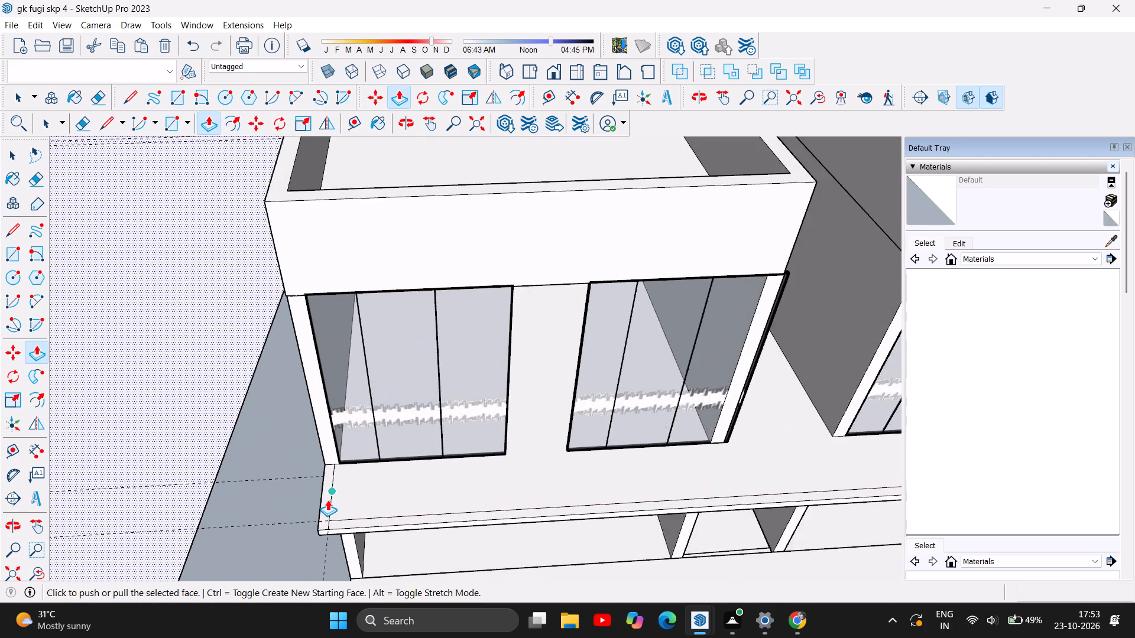
scroll(327, 500, up, 12)
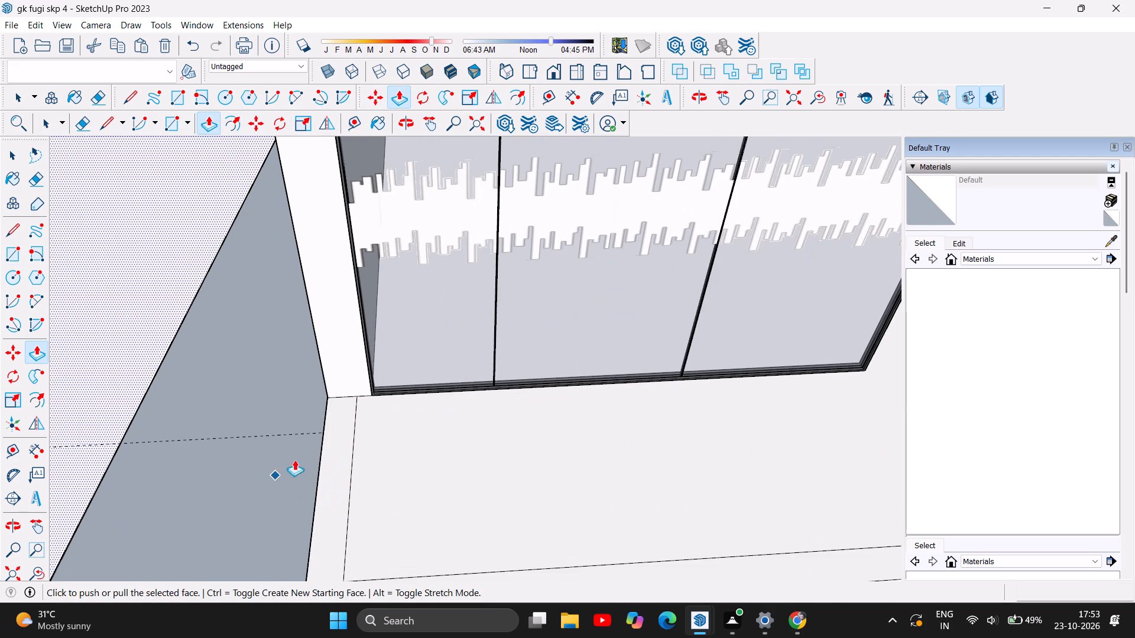
click(332, 467)
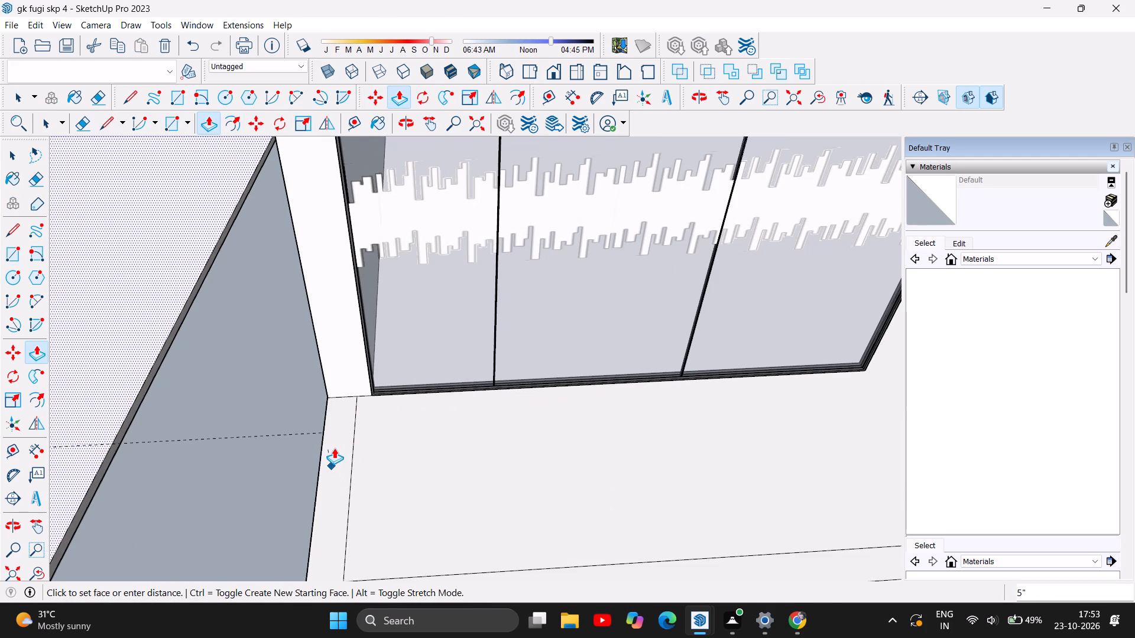
key(ctrl+z)
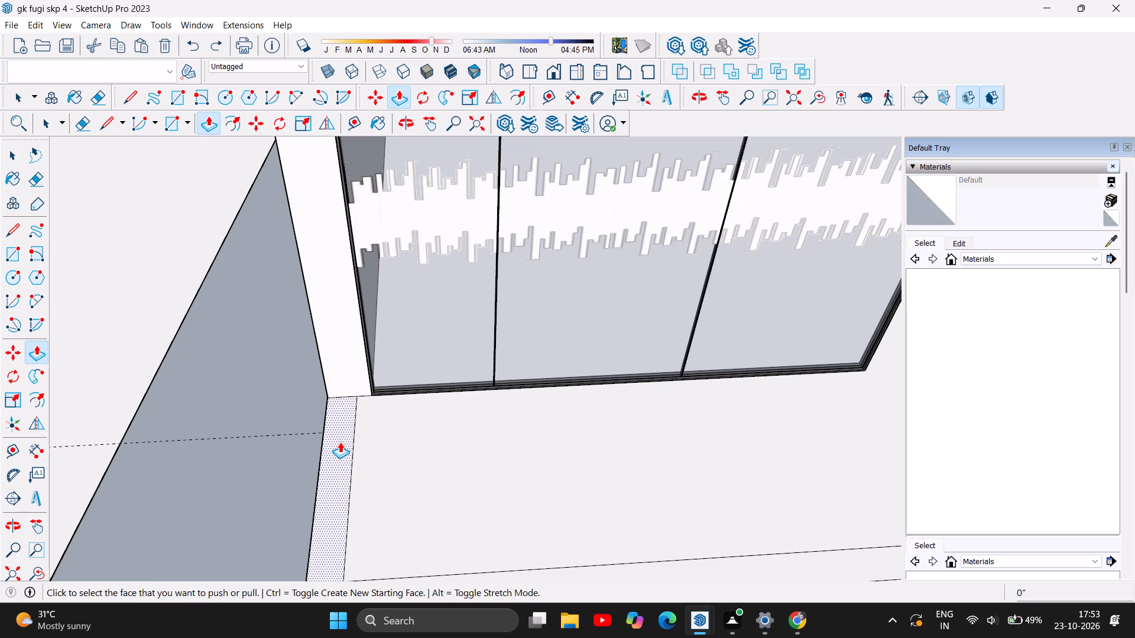
click(340, 442)
text(4')
key(Return)
scroll(332, 429, down, 10)
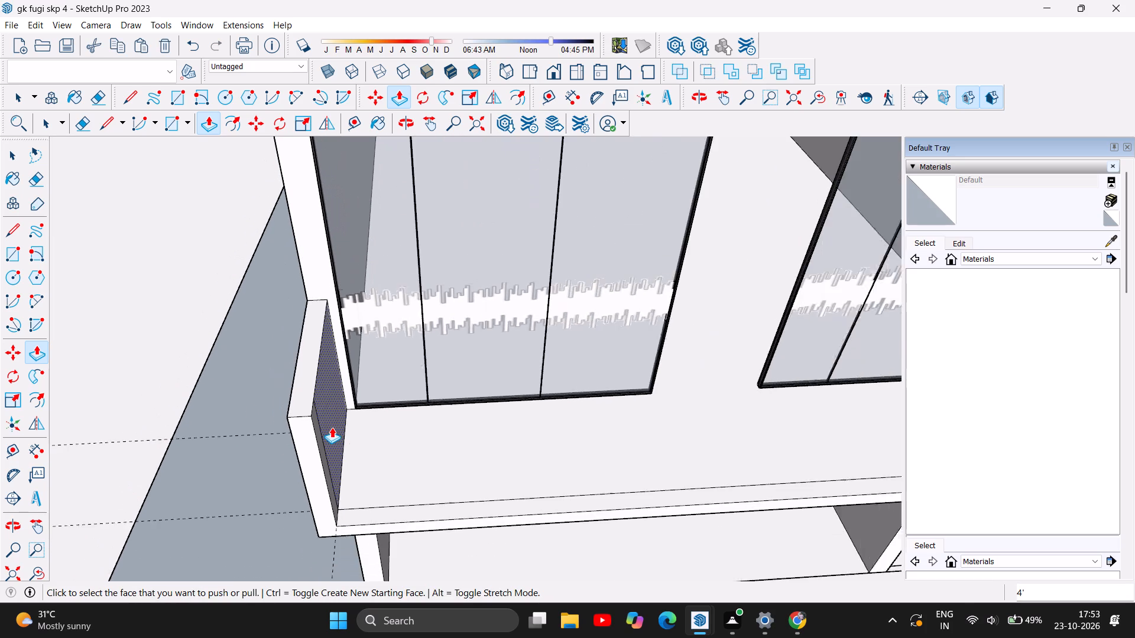
Push/Pull the front border strip of the projecting slab up by 4'.
scroll(485, 530, up, 3)
click(475, 480)
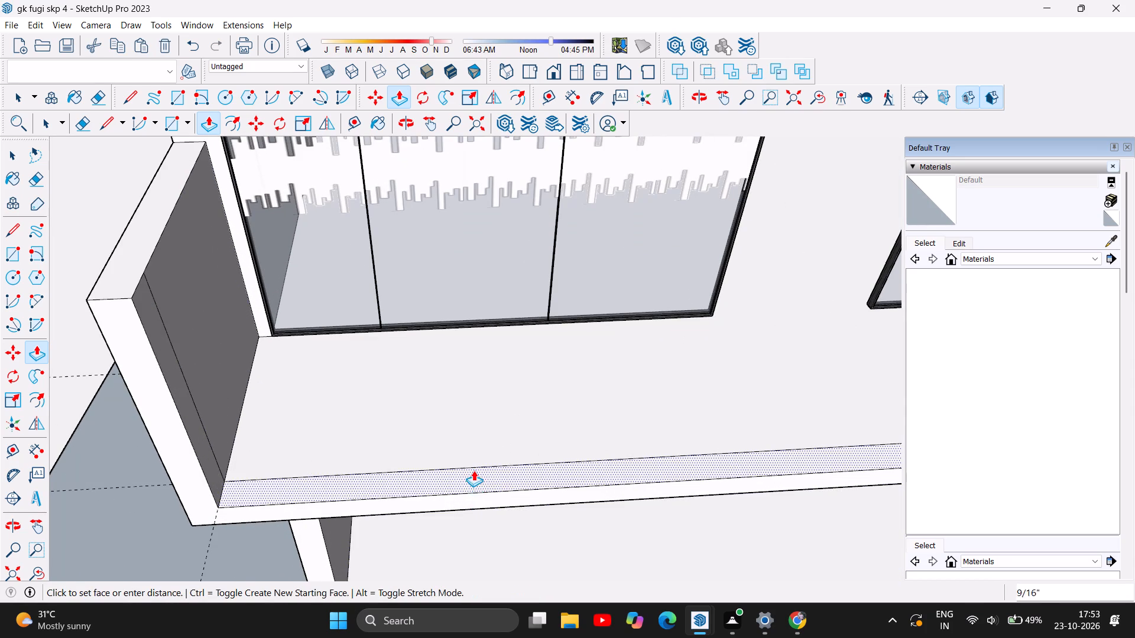
text(4')
key(Return)
scroll(197, 448, down, 5)
scroll(97, 344, down, 5)
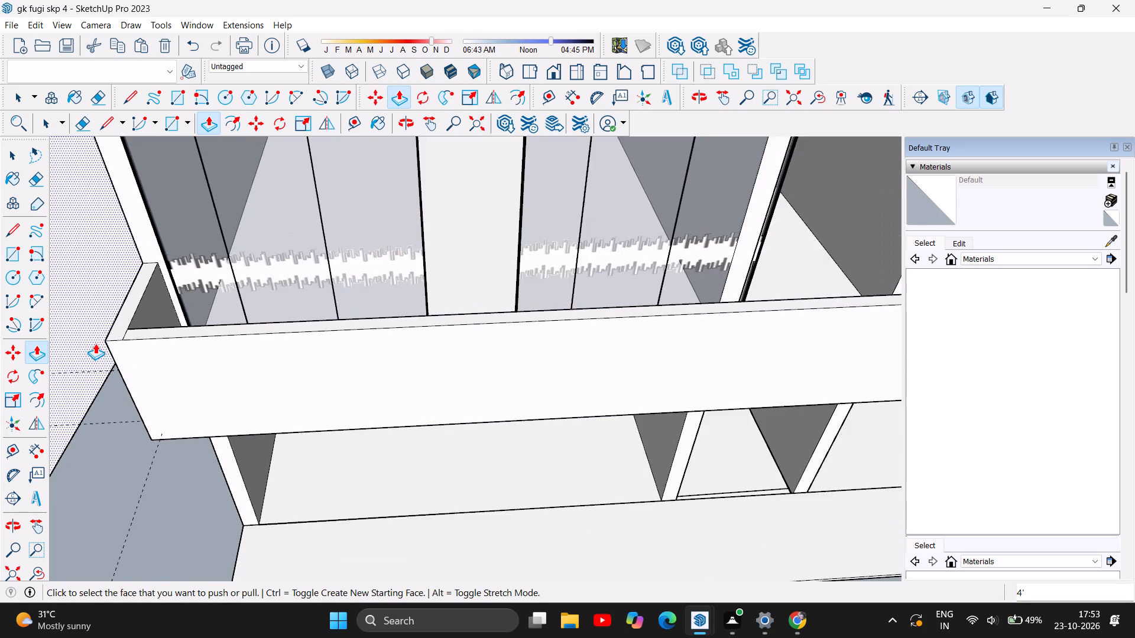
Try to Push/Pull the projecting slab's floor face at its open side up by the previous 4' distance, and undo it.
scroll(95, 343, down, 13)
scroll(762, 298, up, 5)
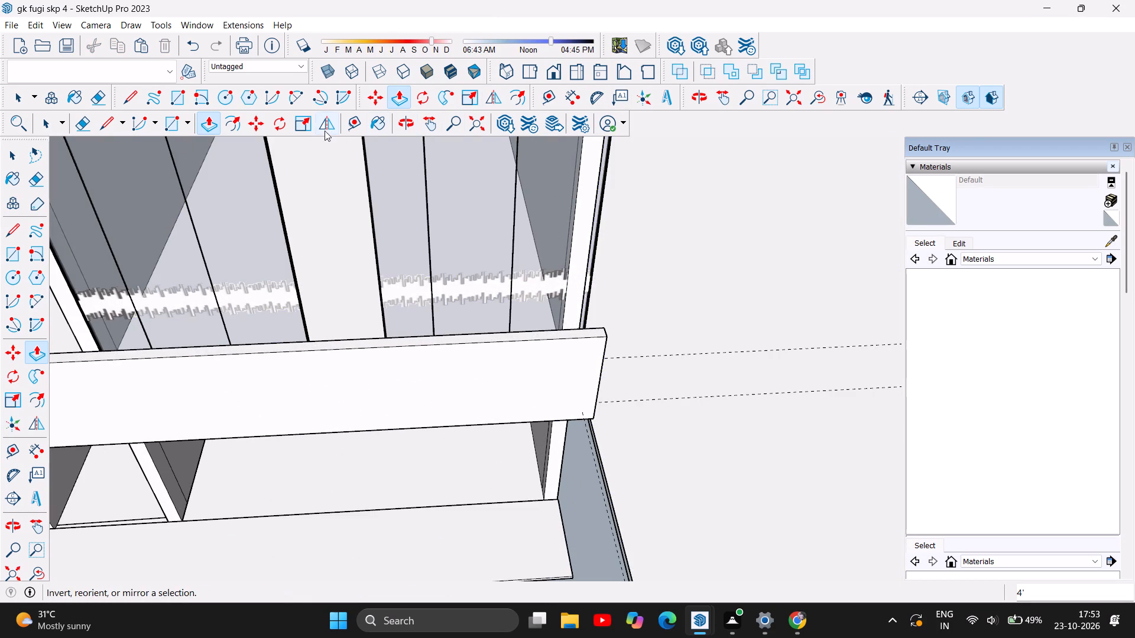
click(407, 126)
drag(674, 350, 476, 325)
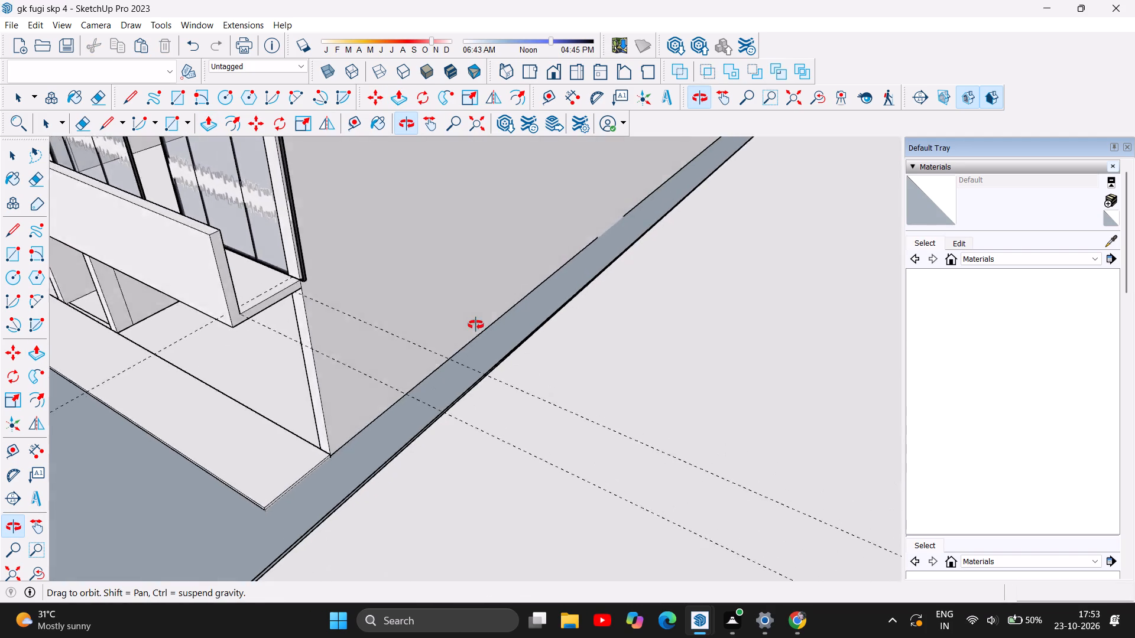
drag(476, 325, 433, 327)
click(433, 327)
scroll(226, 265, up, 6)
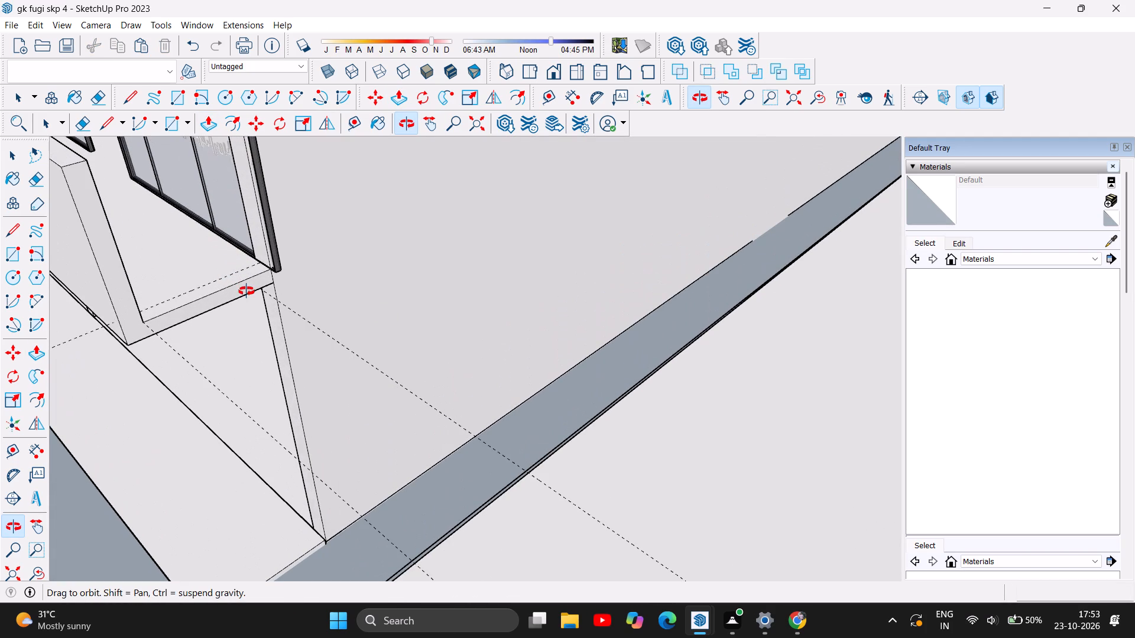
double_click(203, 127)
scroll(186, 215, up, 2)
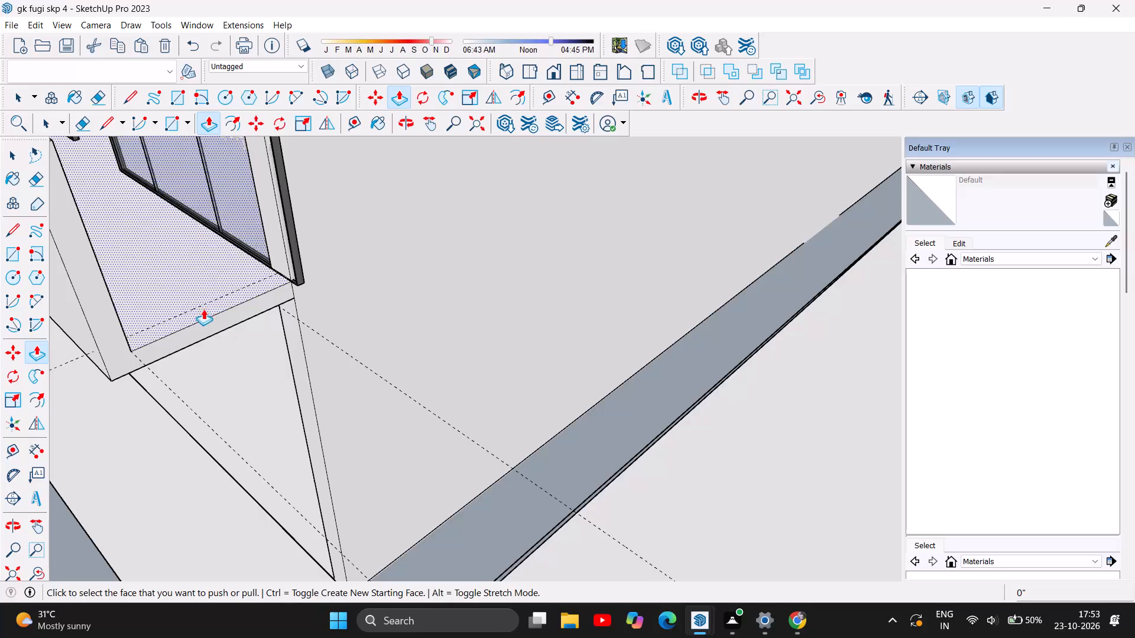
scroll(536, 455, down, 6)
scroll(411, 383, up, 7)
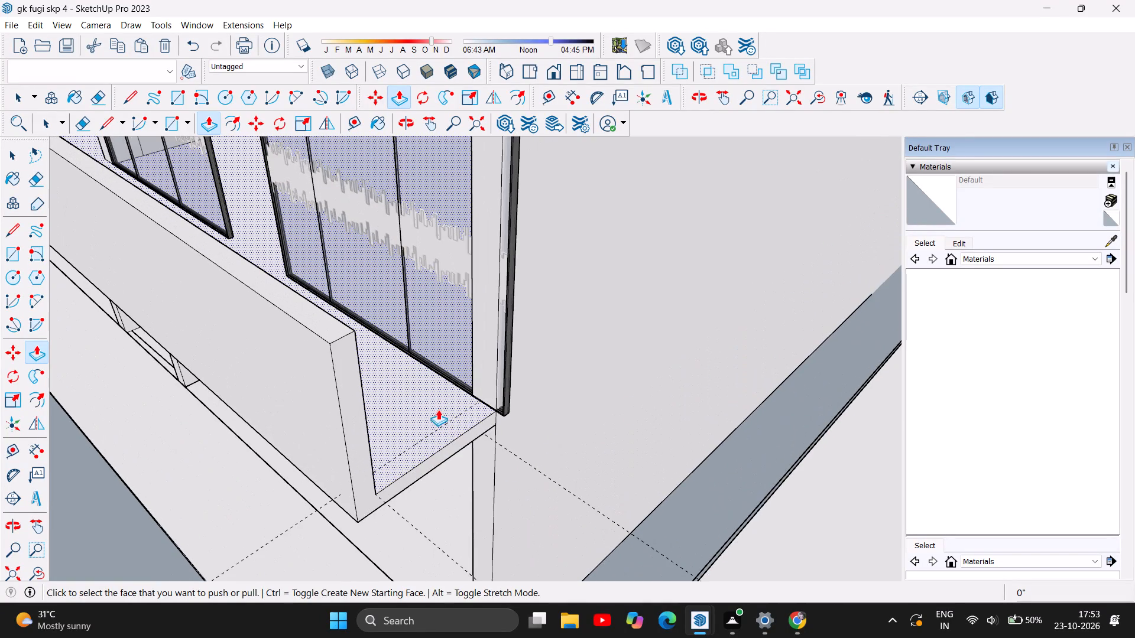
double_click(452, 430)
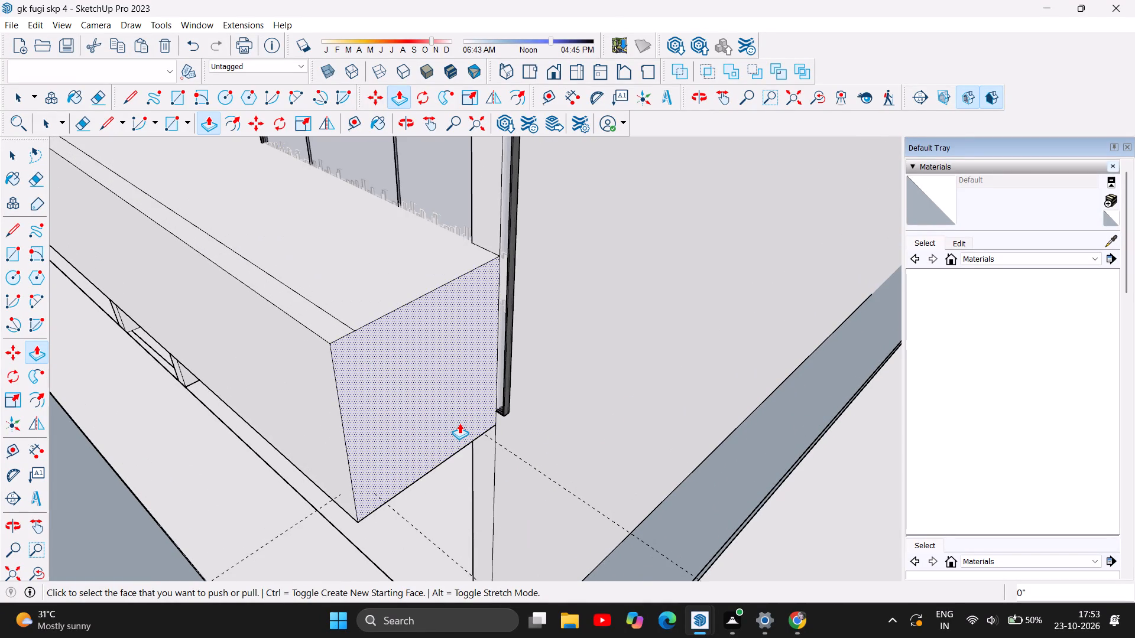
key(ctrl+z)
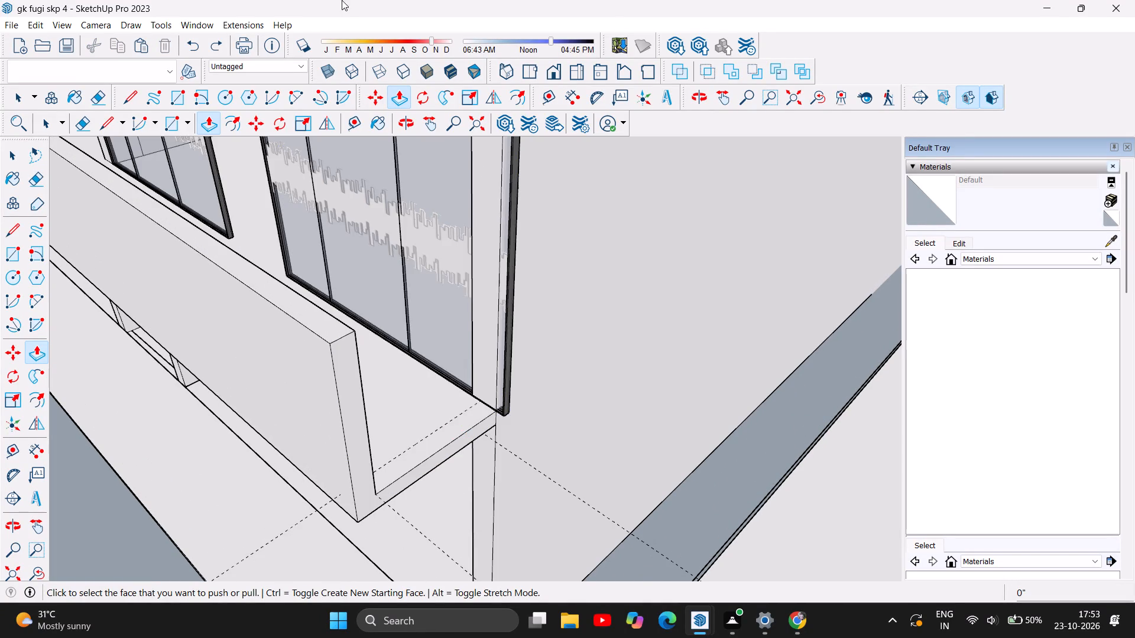
Redraw the border strip on the slab's open side edge as a rectangle about 6 7/16" by 3' 6", from the building wall to the front parapet.
double_click(403, 121)
drag(388, 269, 417, 386)
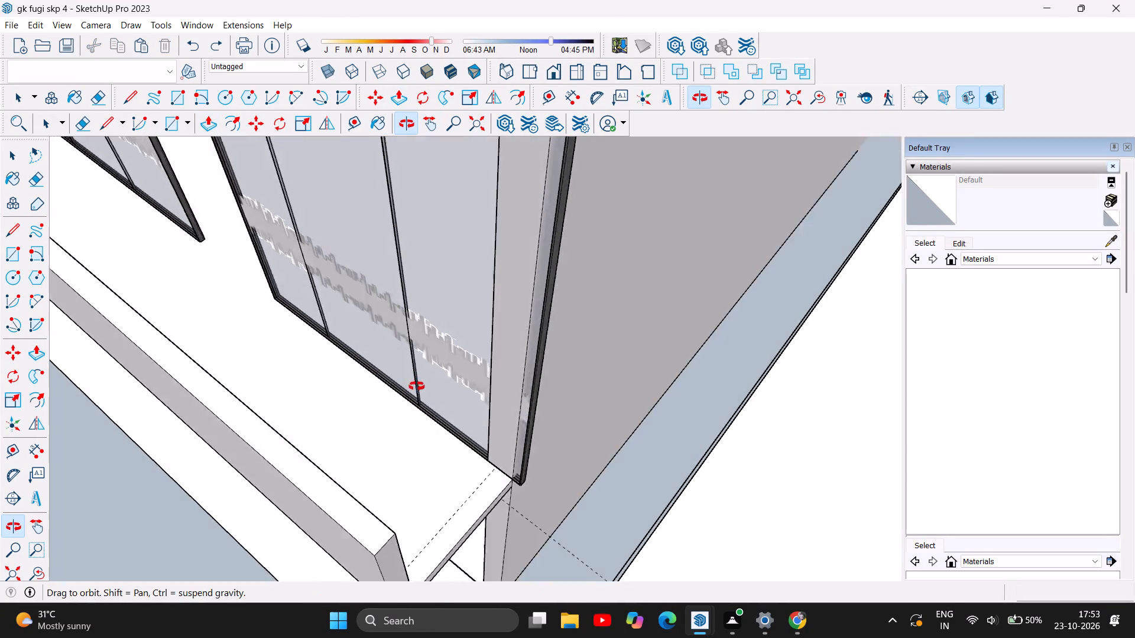
drag(417, 386, 425, 410)
scroll(508, 337, down, 6)
scroll(476, 507, up, 1)
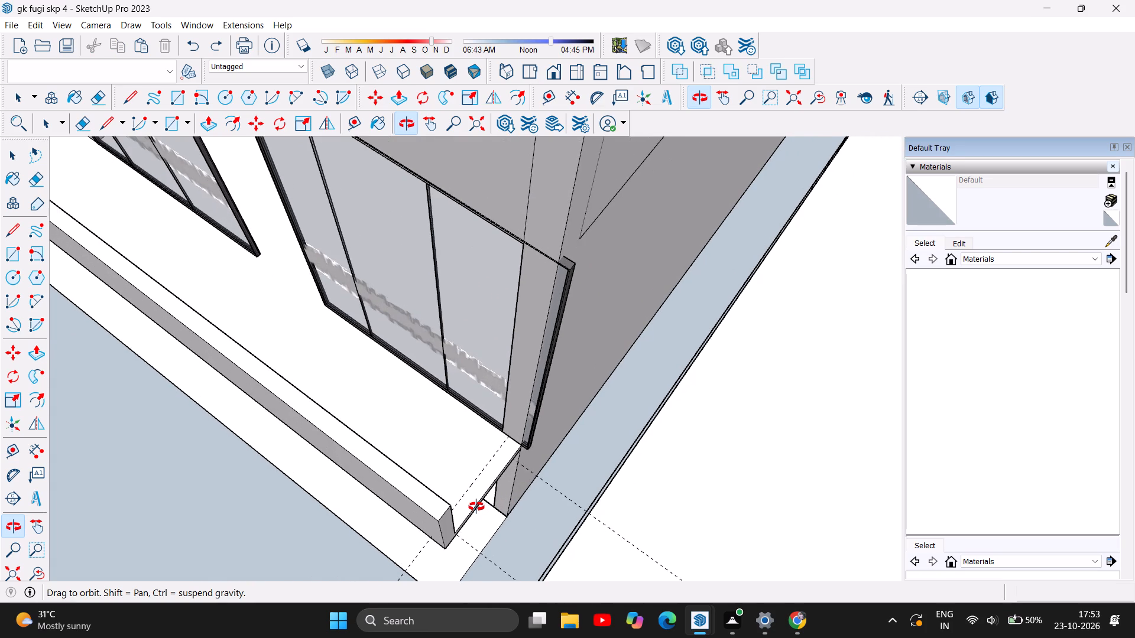
scroll(476, 507, up, 2)
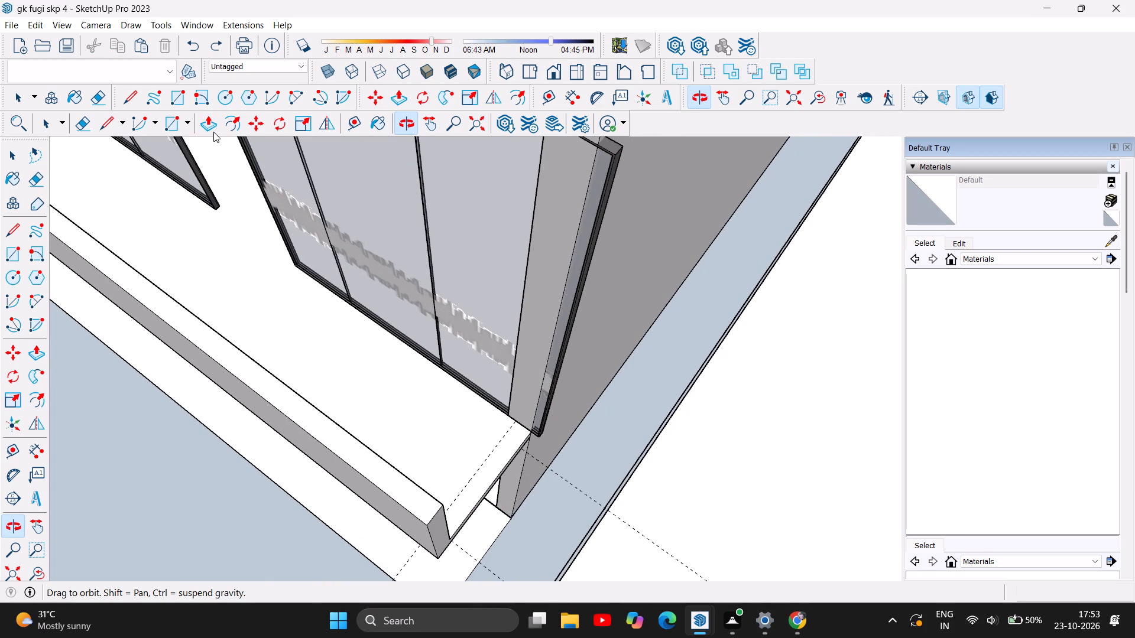
click(212, 128)
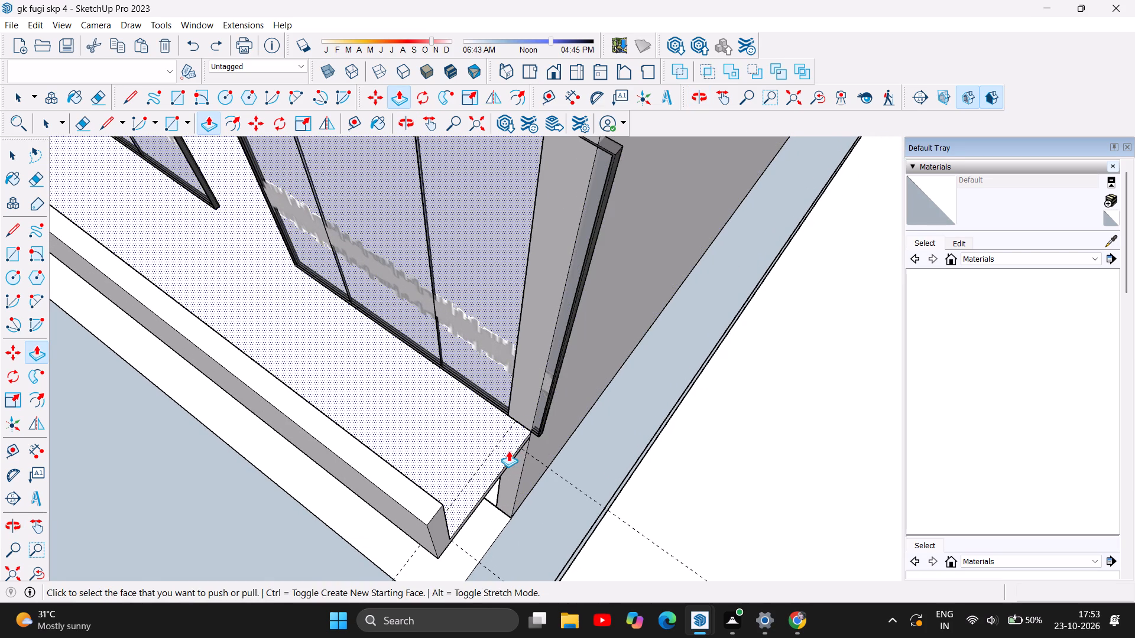
click(181, 96)
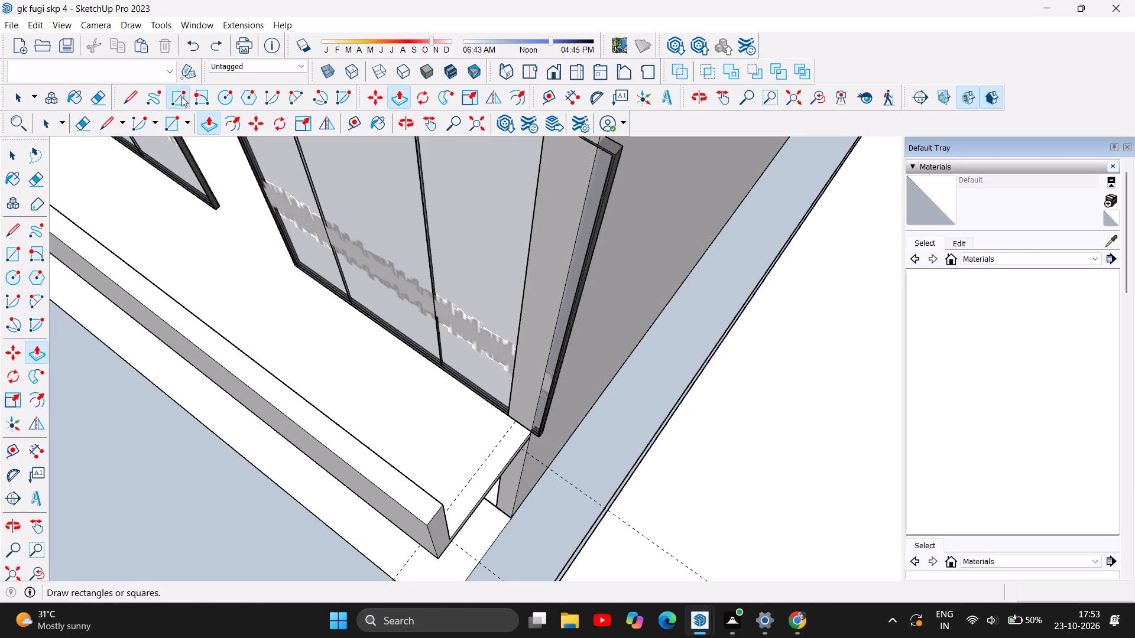
click(514, 421)
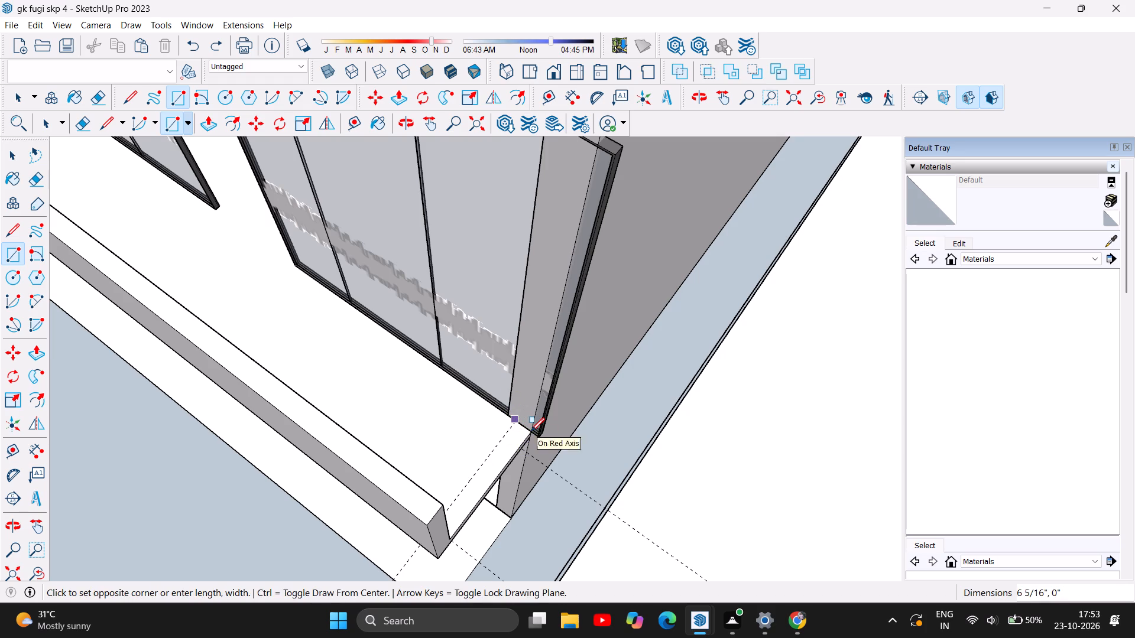
double_click(531, 431)
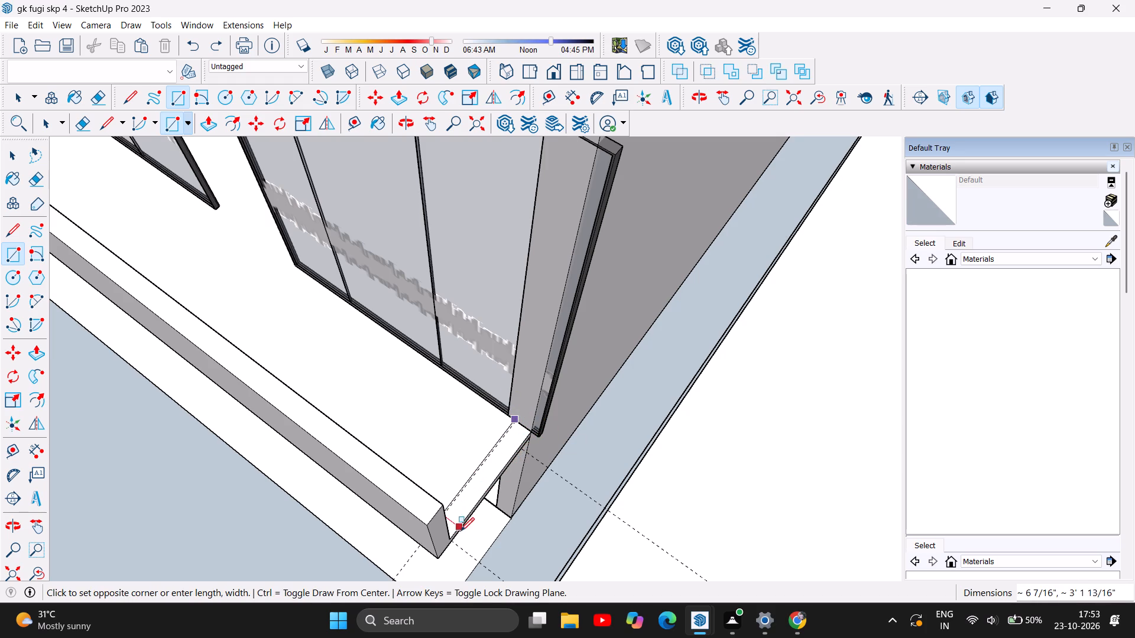
click(450, 543)
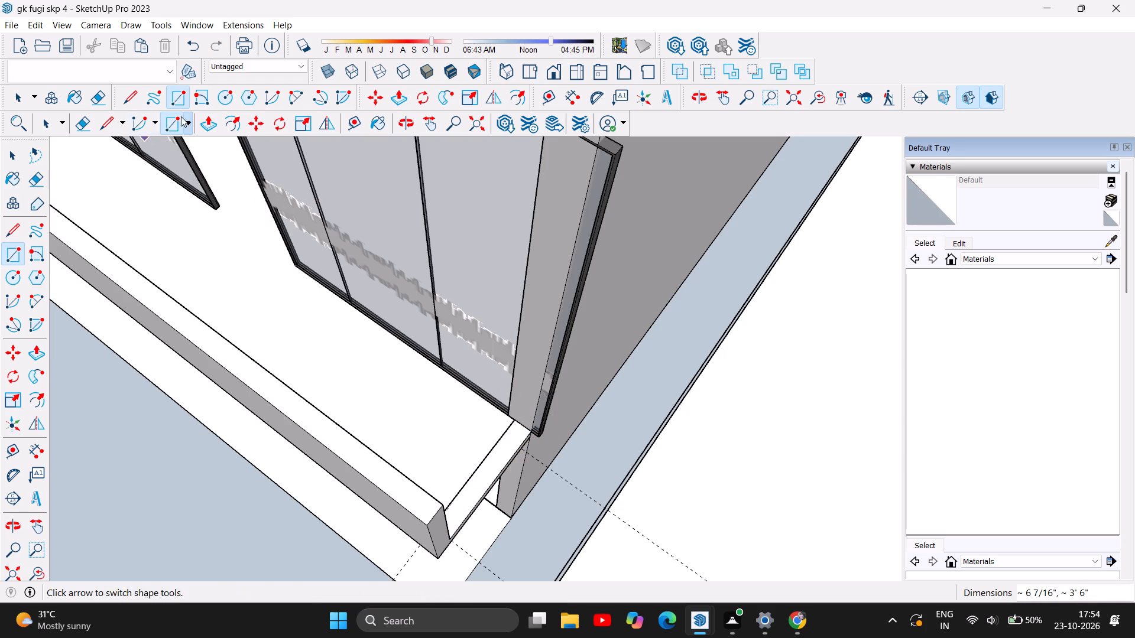
Push/Pull the redrawn side border strip of the projecting slab up by 4'.
click(206, 118)
click(498, 449)
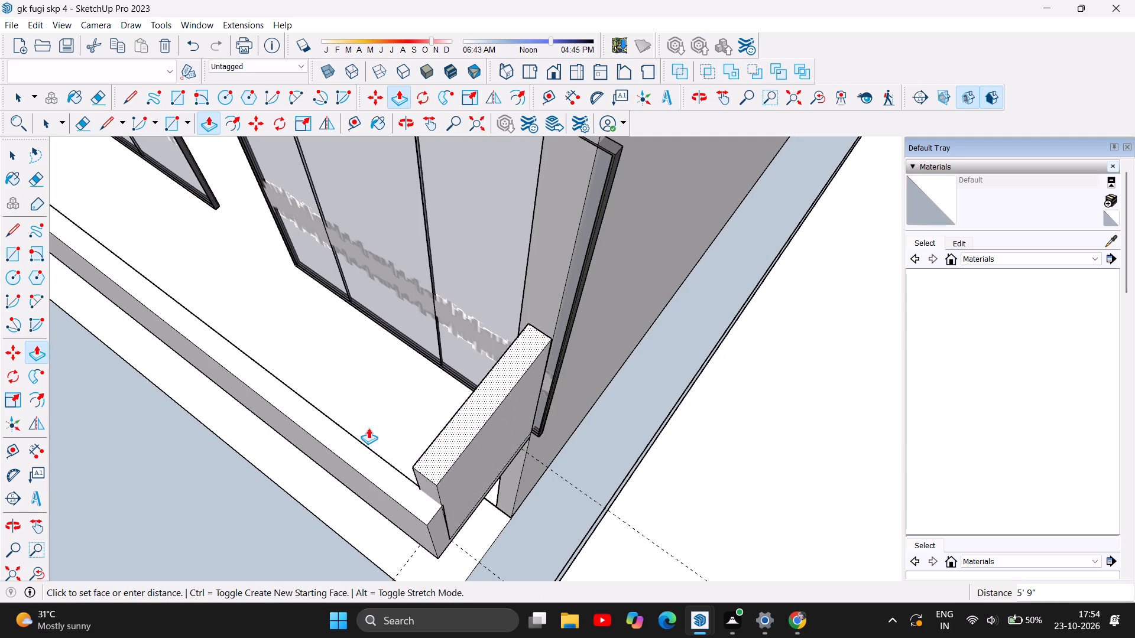
text(4')
key(Return)
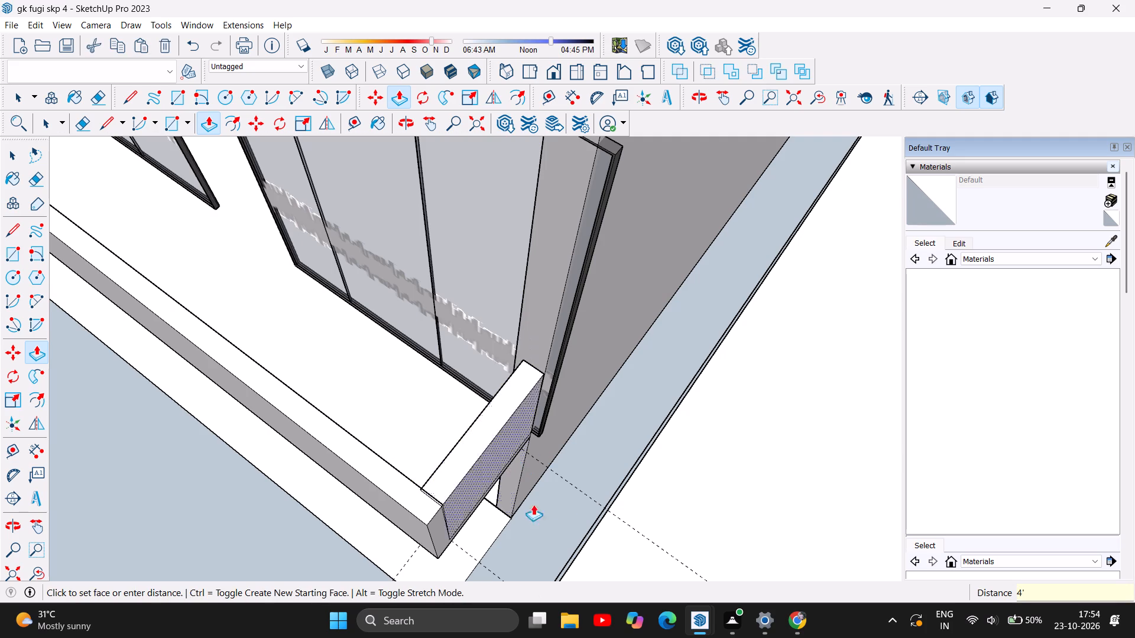
Examine the parapet around the projecting slab and the whole building from the front, both sides and above.
scroll(710, 402, down, 6)
scroll(783, 375, down, 12)
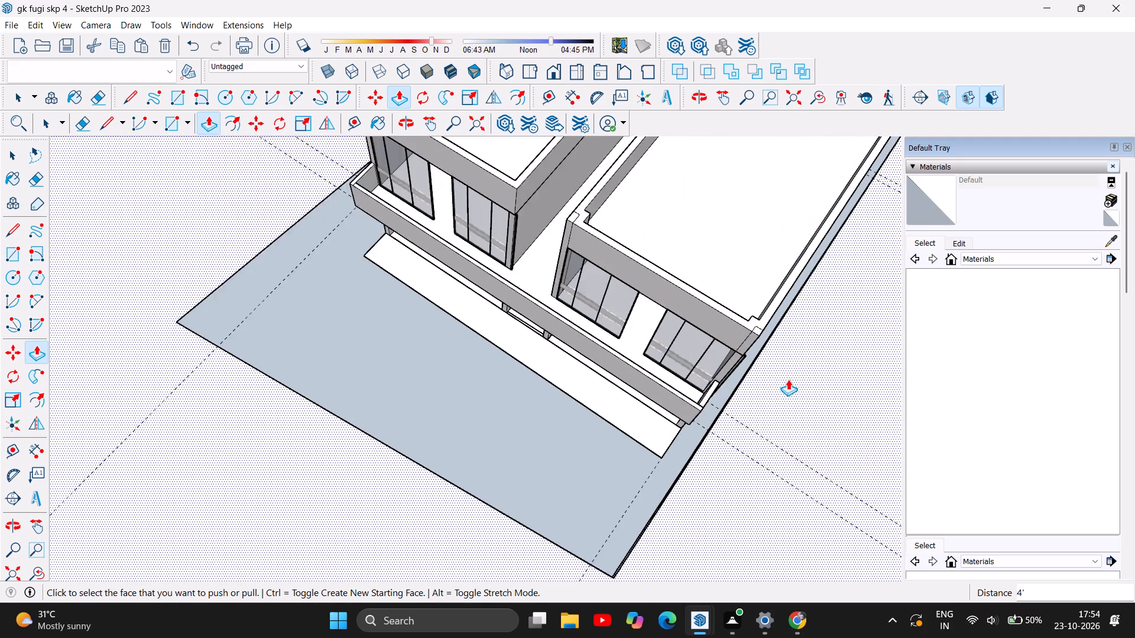
click(410, 123)
drag(533, 386, 715, 158)
drag(490, 350, 534, 302)
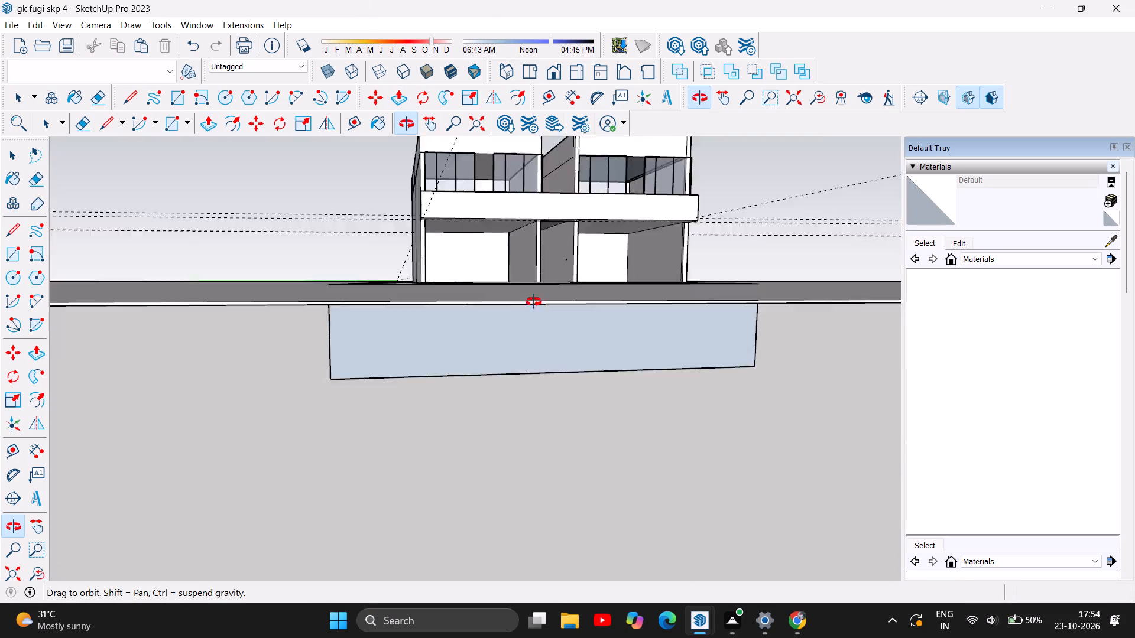
drag(534, 302, 314, 269)
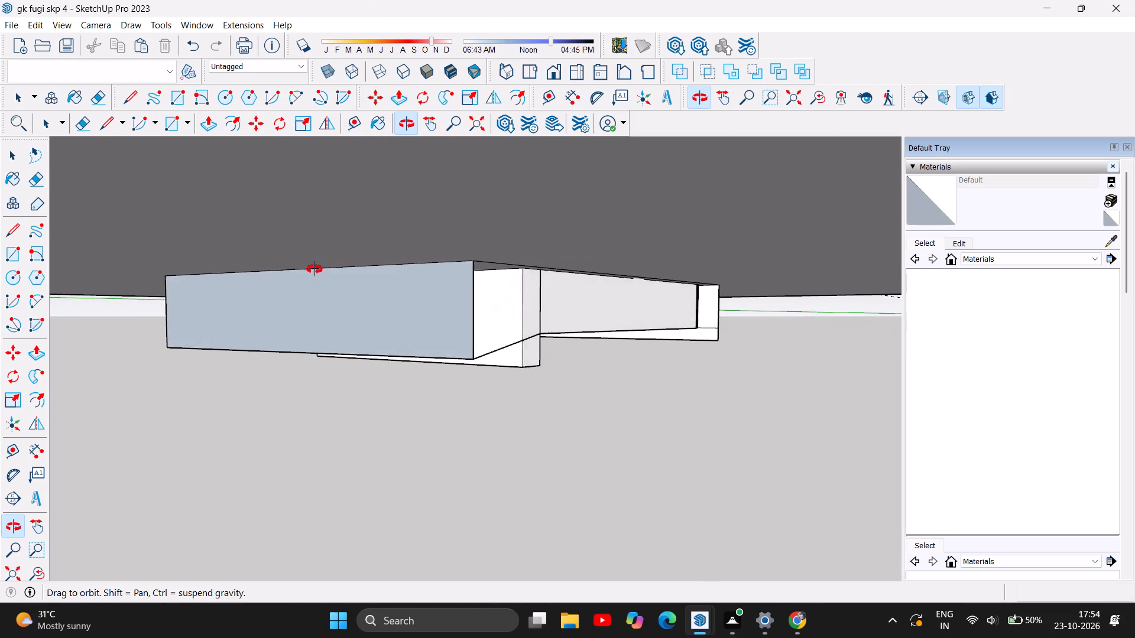
drag(314, 269, 487, 330)
scroll(465, 288, down, 5)
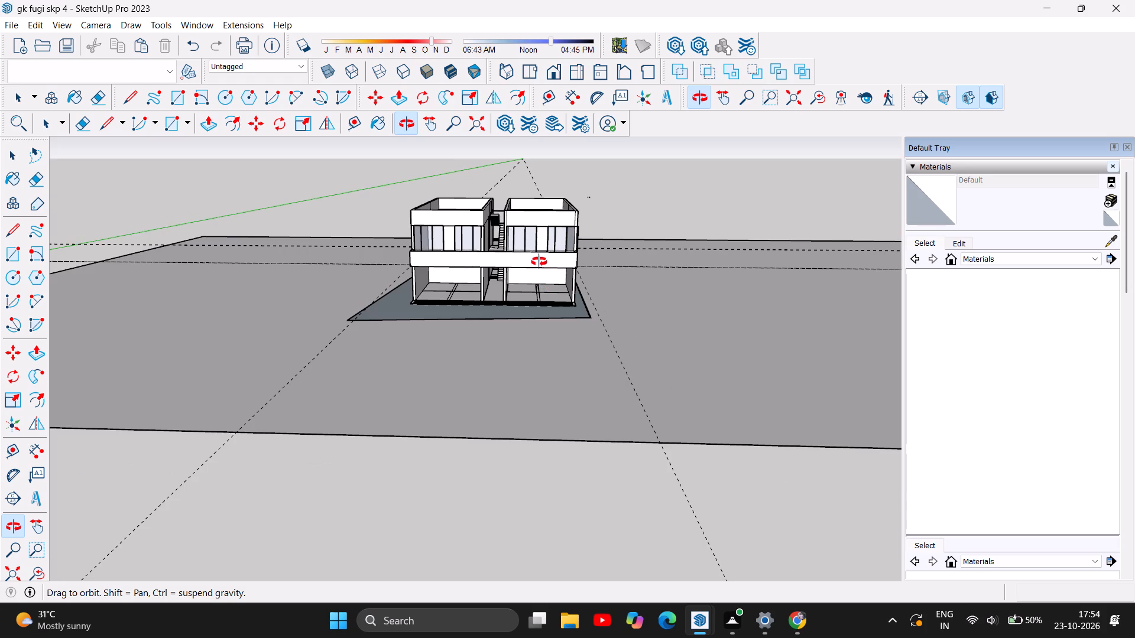
scroll(539, 262, up, 5)
drag(533, 349, 447, 341)
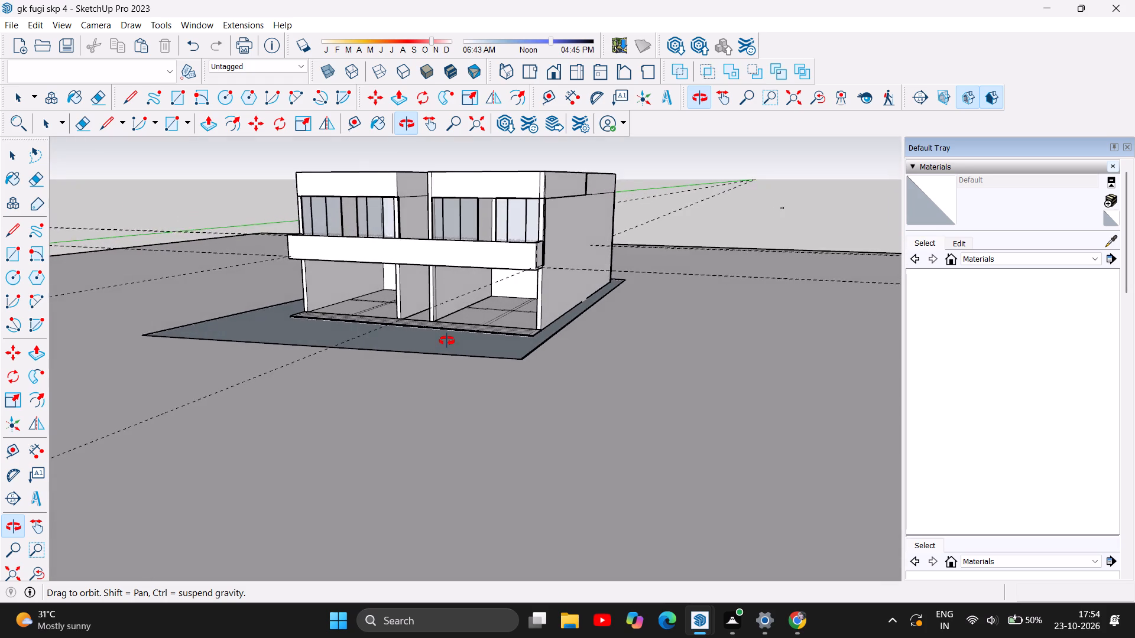
drag(447, 341, 536, 339)
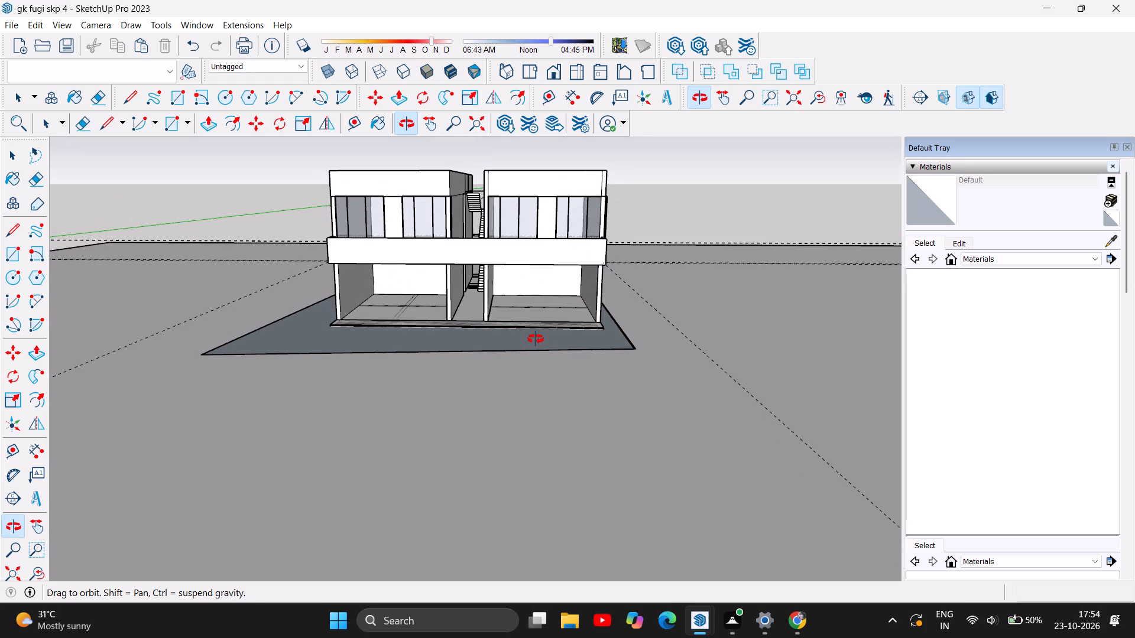
drag(620, 271, 570, 275)
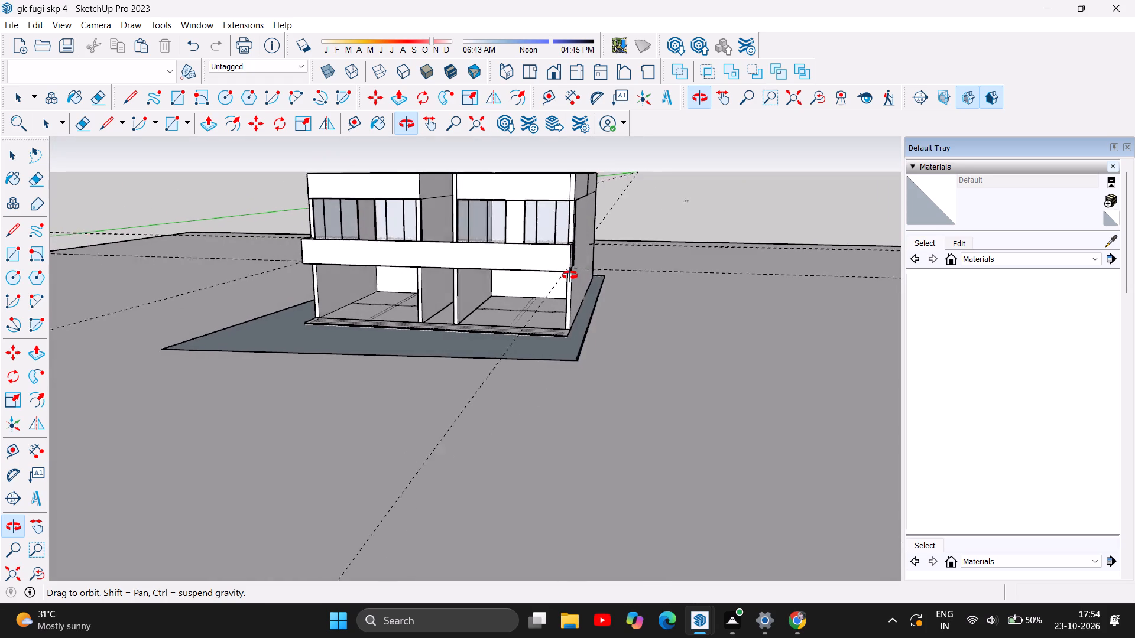
drag(570, 275, 634, 273)
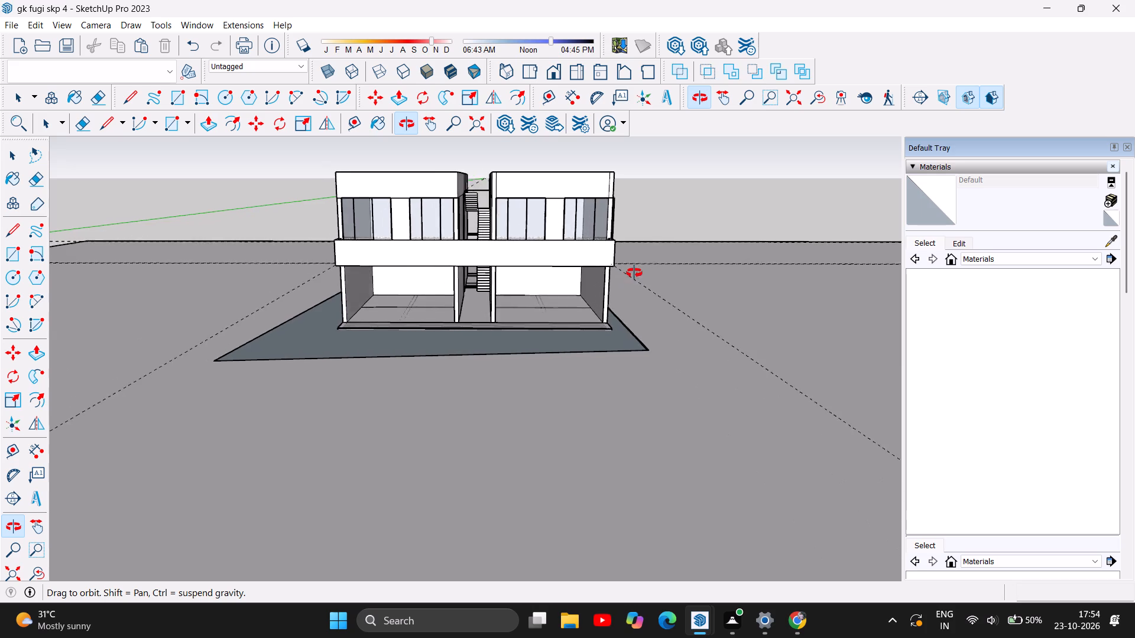
drag(634, 273, 718, 281)
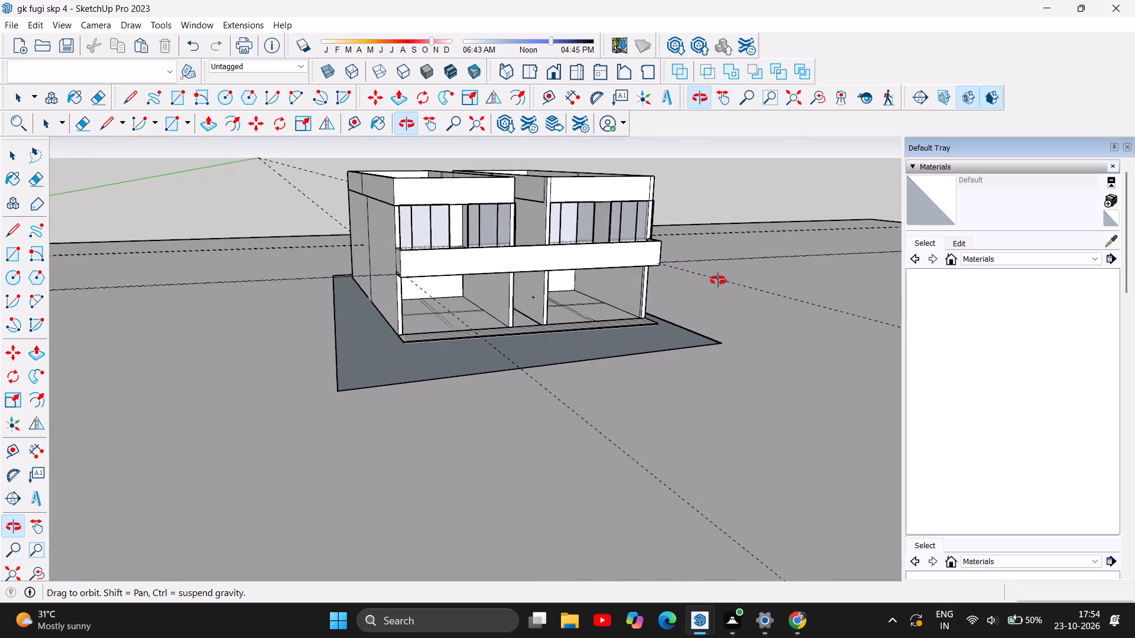
drag(718, 281, 786, 268)
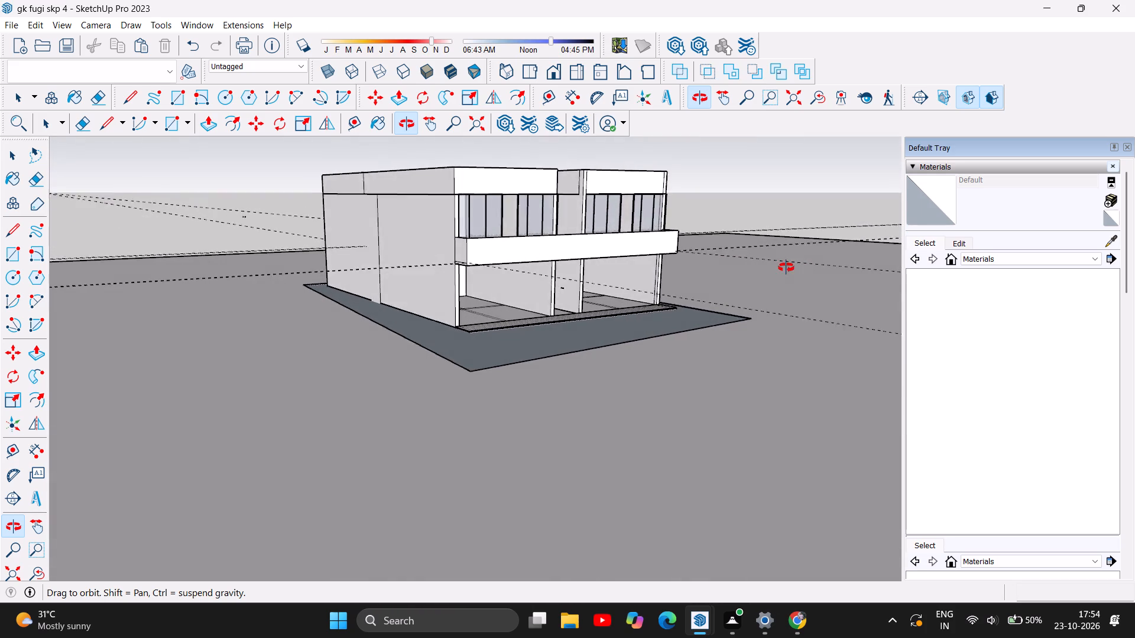
drag(786, 268, 641, 270)
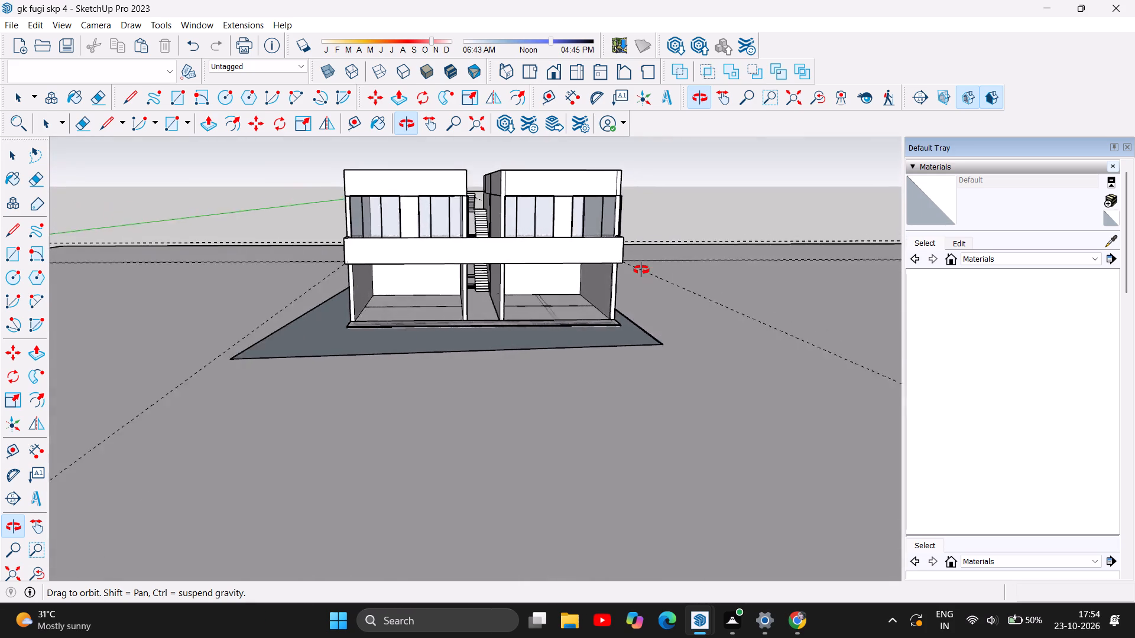
drag(641, 270, 627, 332)
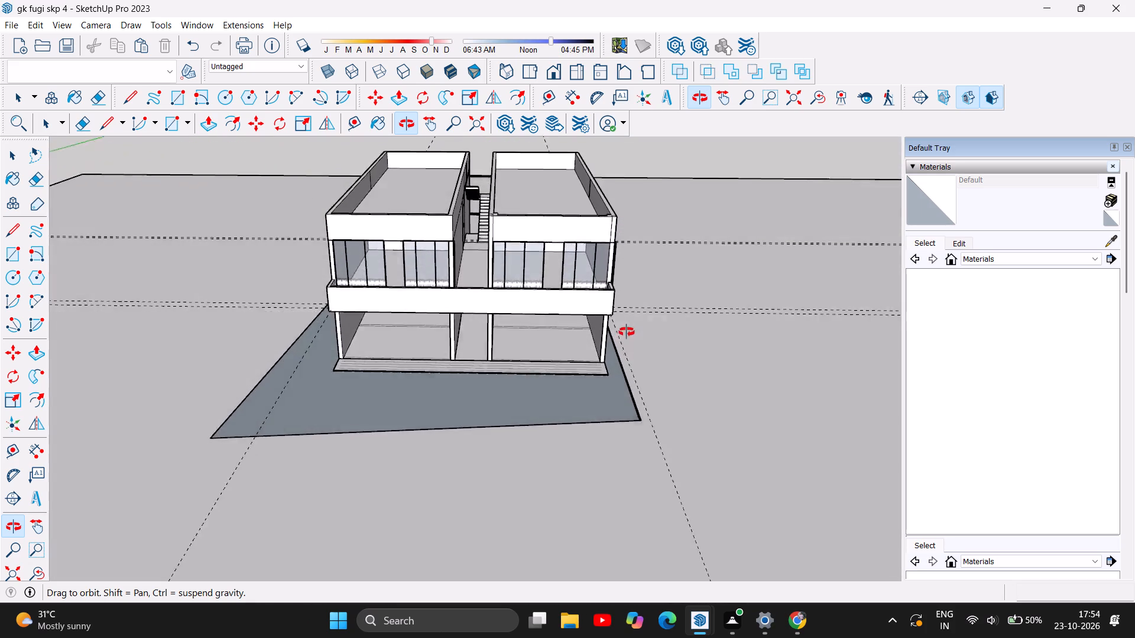
drag(627, 332, 651, 421)
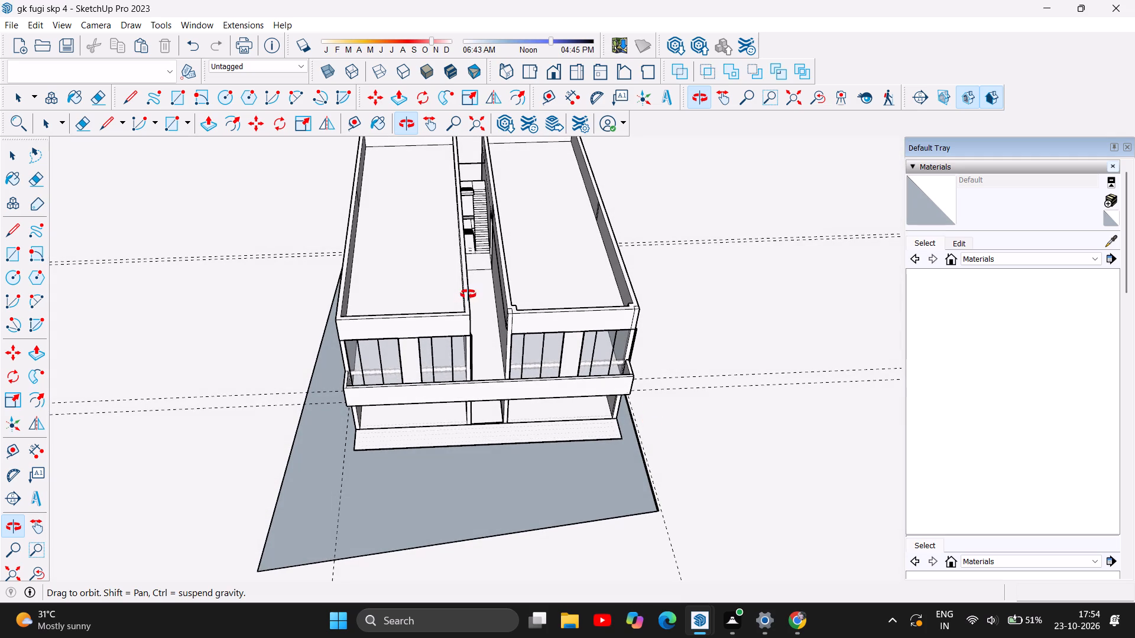
drag(468, 294, 455, 380)
scroll(461, 394, up, 6)
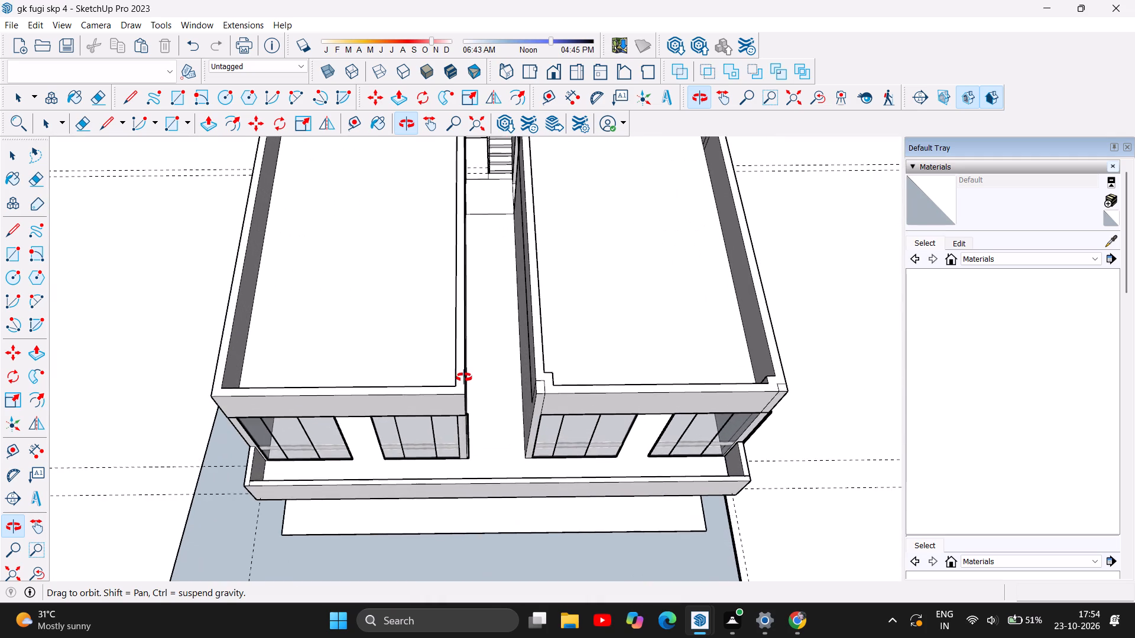
scroll(464, 377, up, 12)
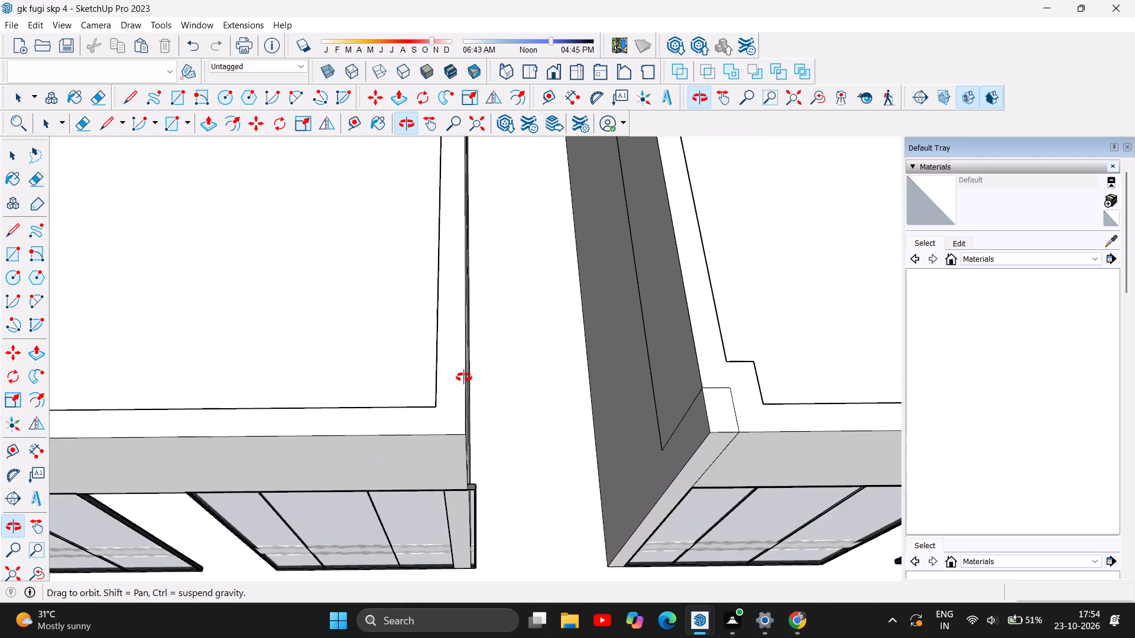
scroll(464, 377, up, 1)
scroll(464, 377, down, 18)
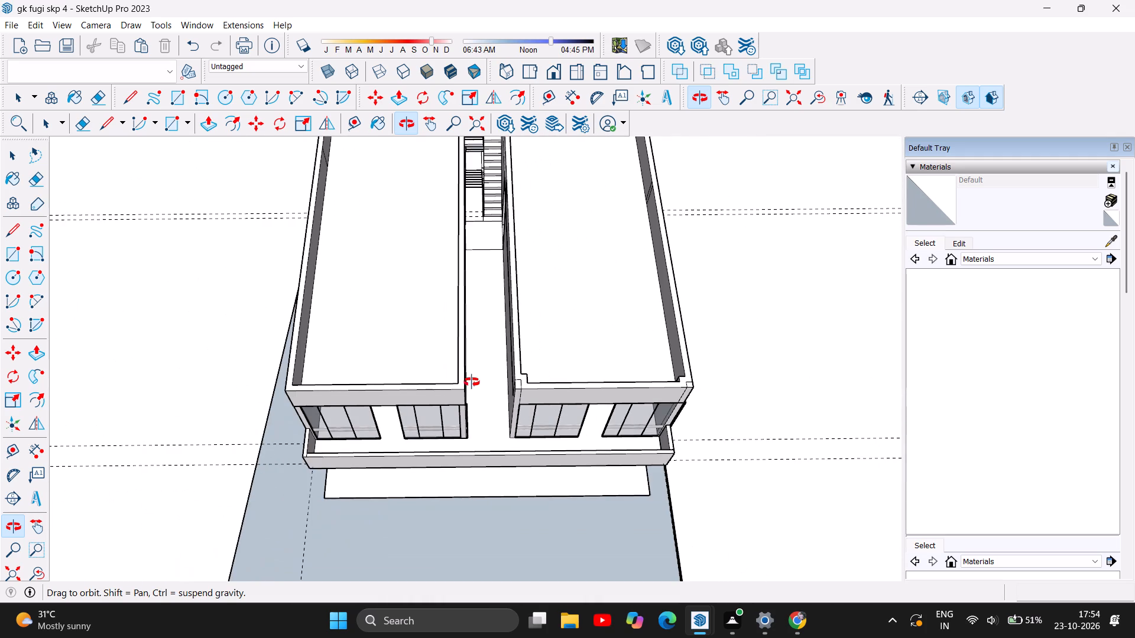
drag(476, 385, 440, 240)
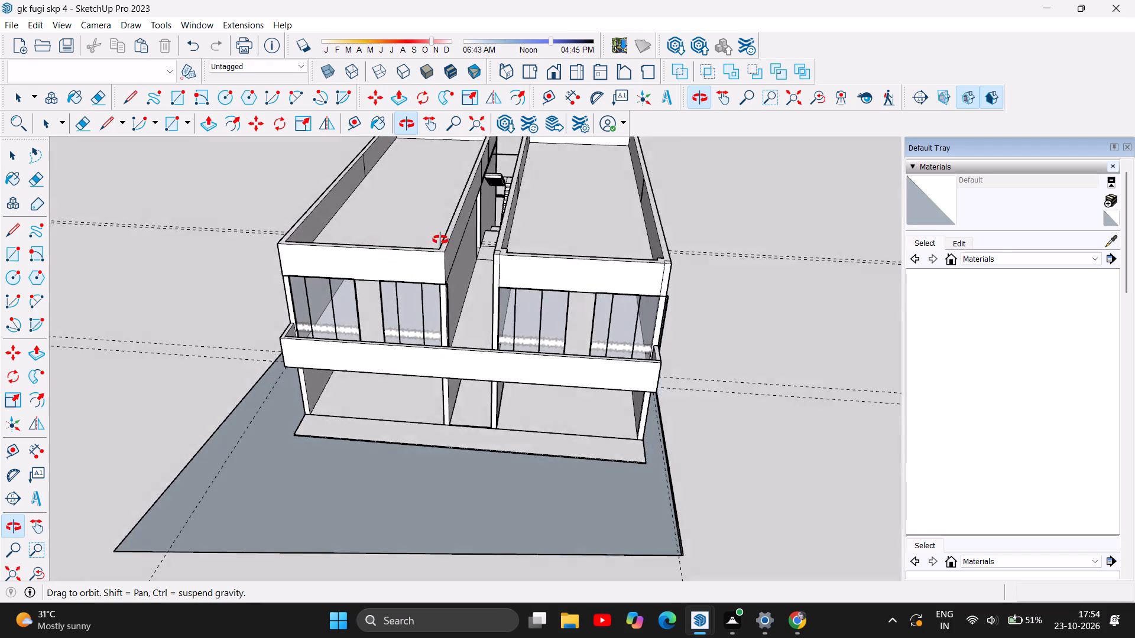
drag(440, 240, 659, 158)
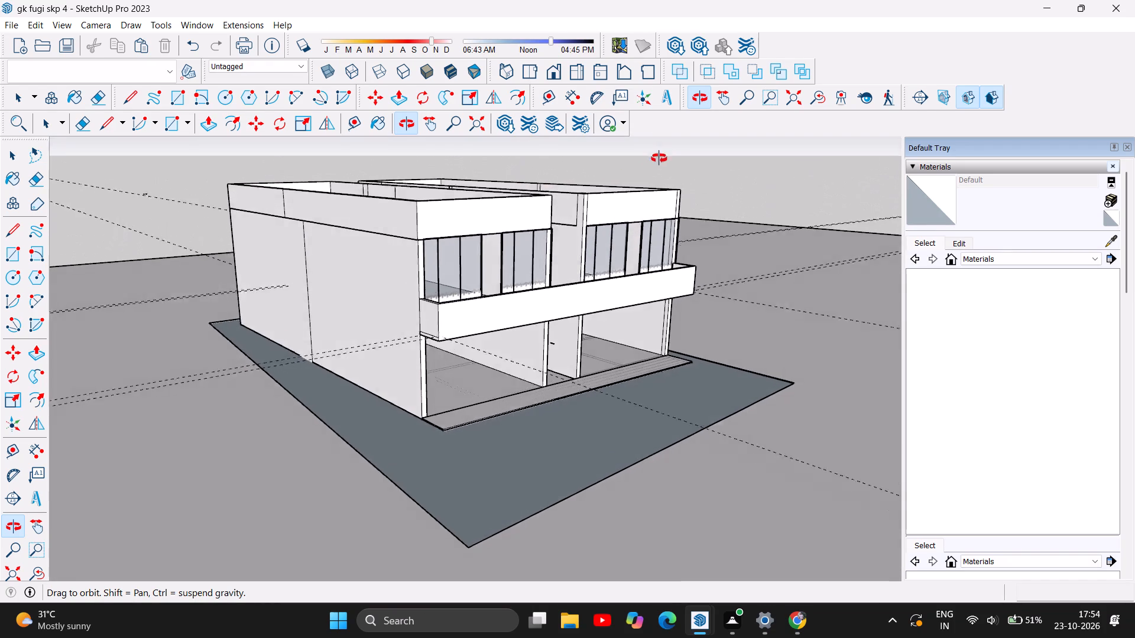
Examine the building's front, the first-floor glazing behind the slab parapet, and the model from below.
drag(659, 158, 489, 105)
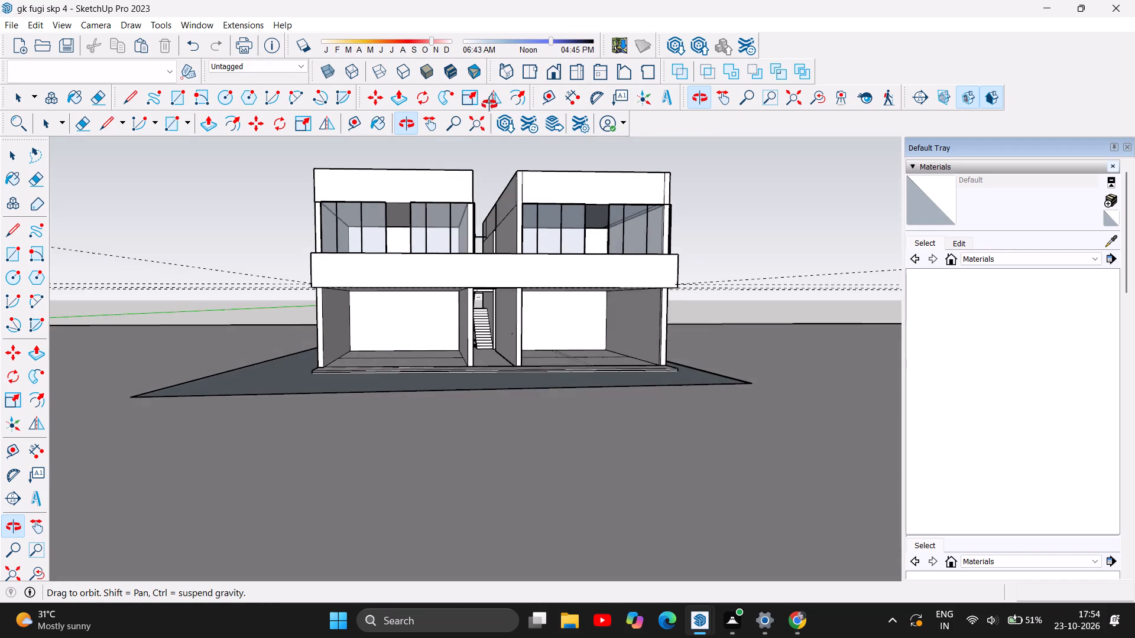
drag(489, 105, 455, 106)
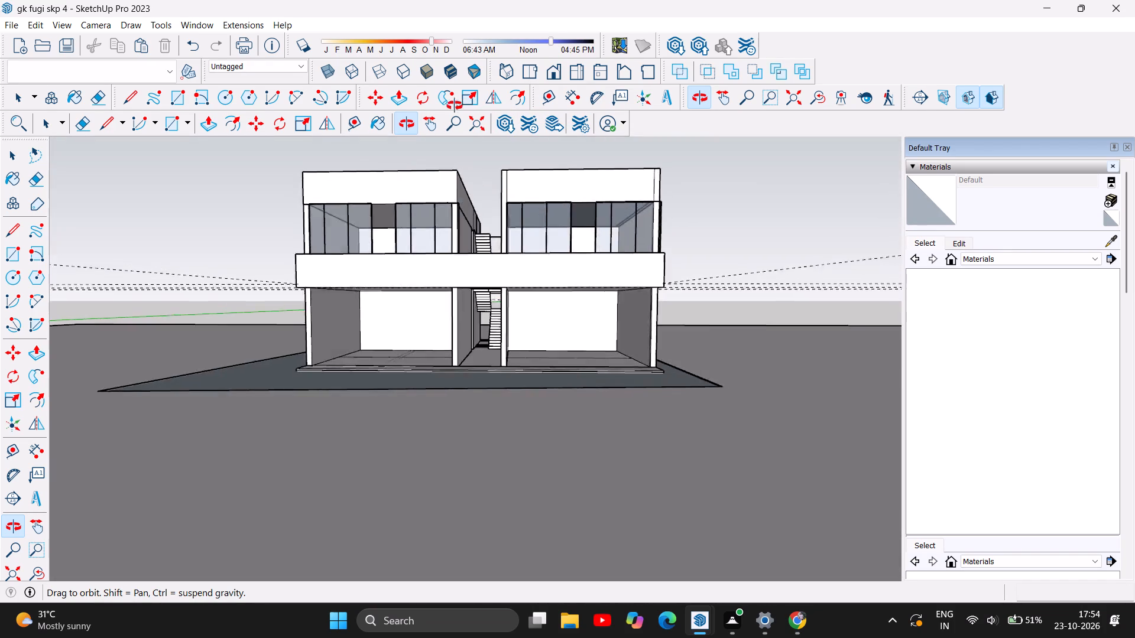
drag(455, 106, 455, 139)
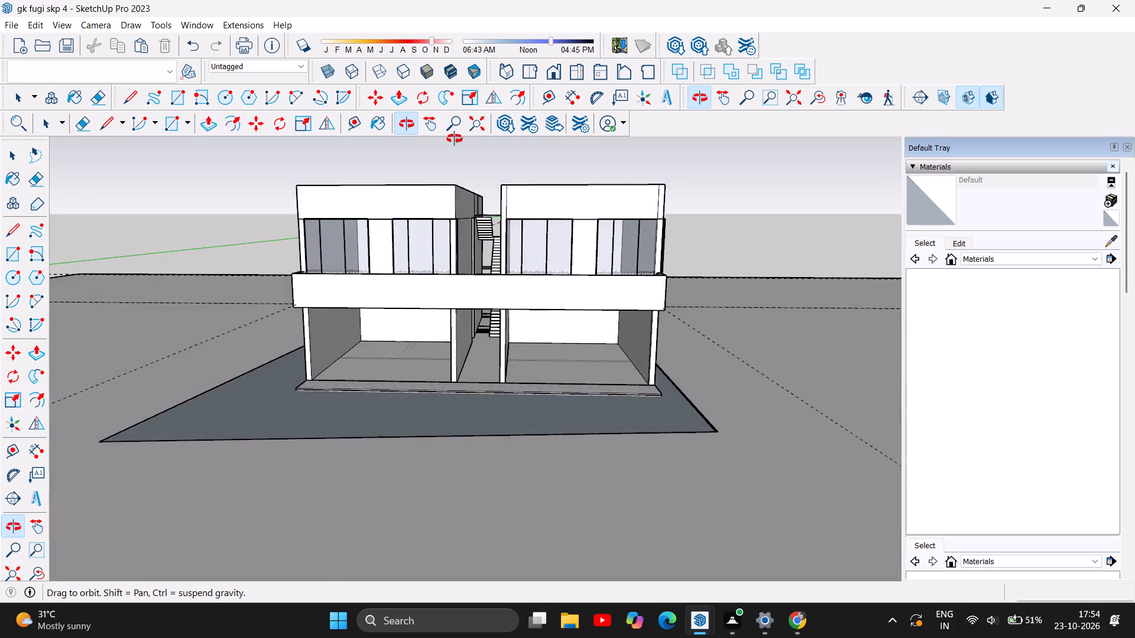
drag(455, 139, 482, 131)
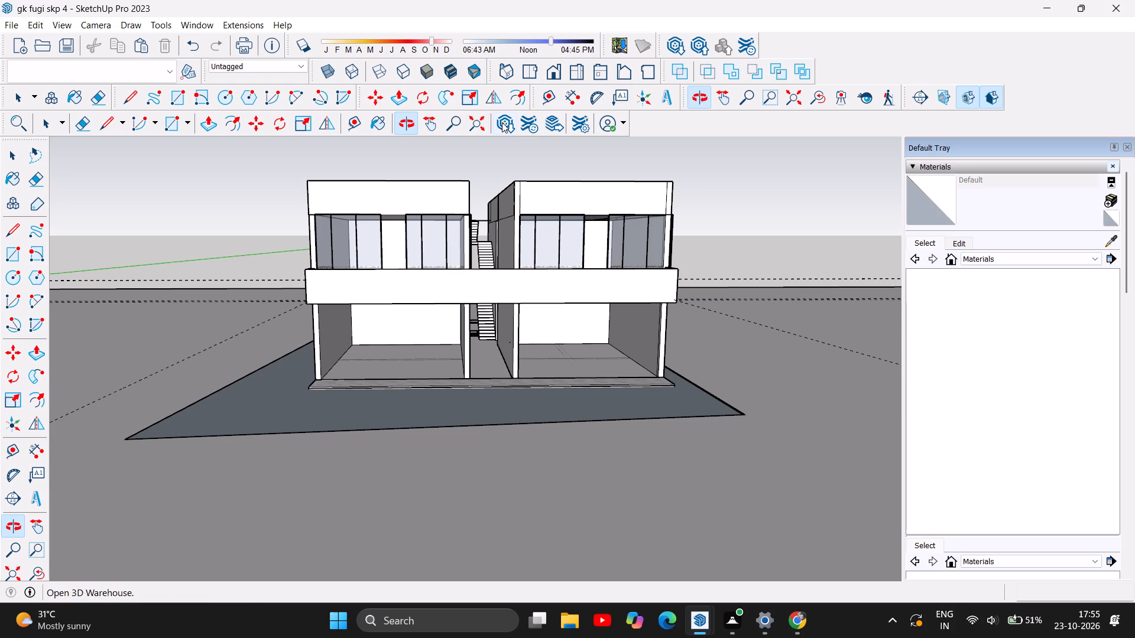
scroll(427, 211, up, 6)
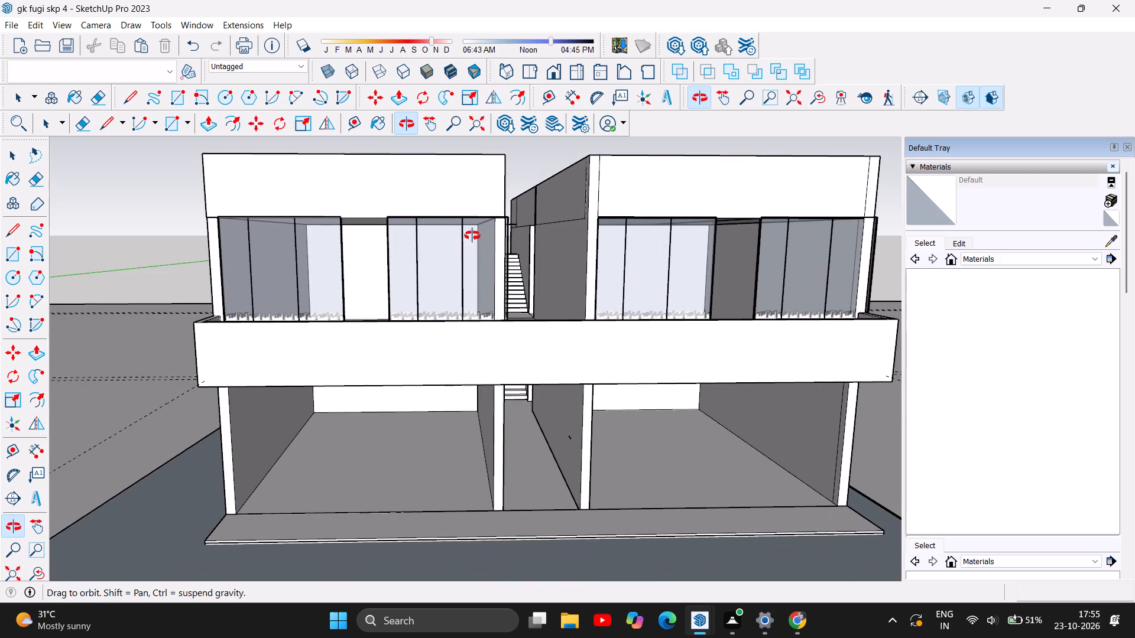
scroll(498, 255, up, 7)
drag(279, 293, 318, 312)
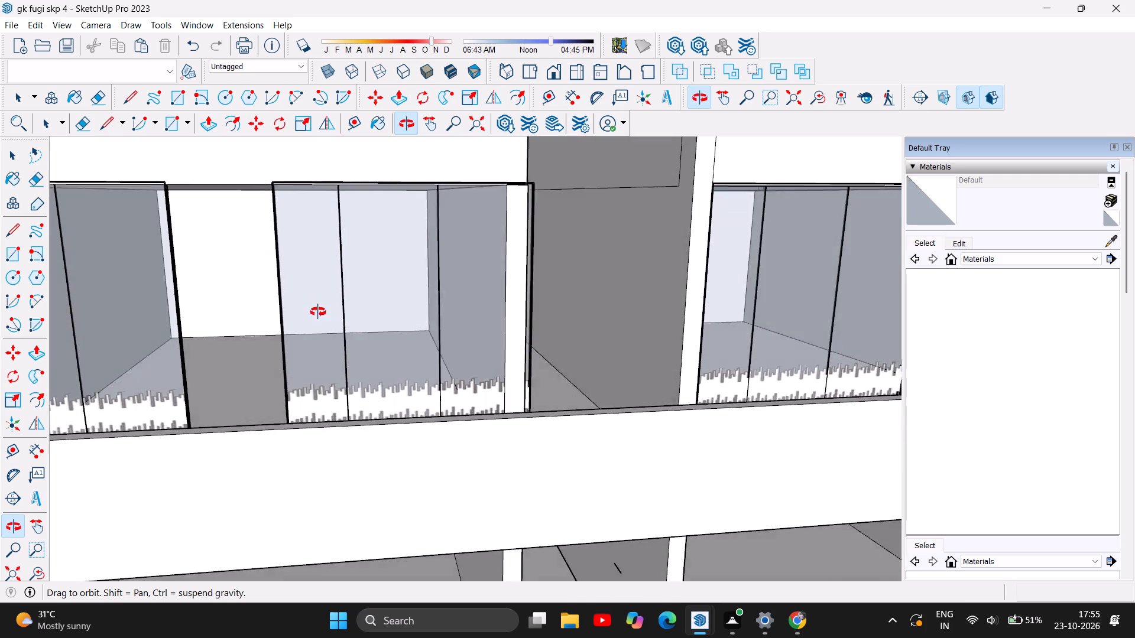
drag(318, 312, 550, 329)
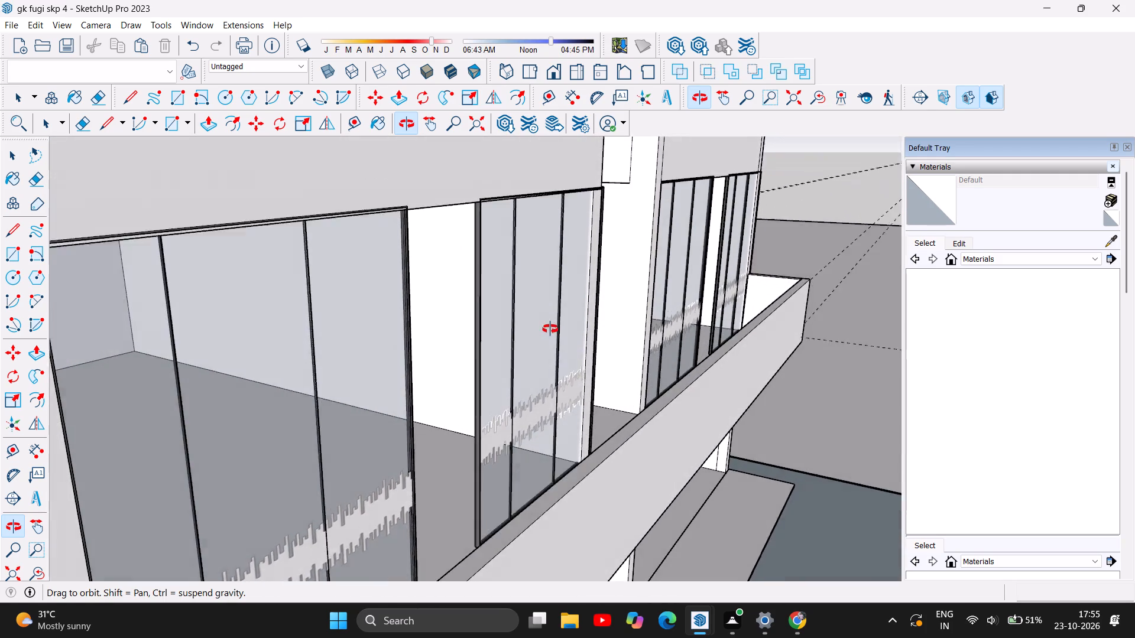
drag(550, 329, 302, 297)
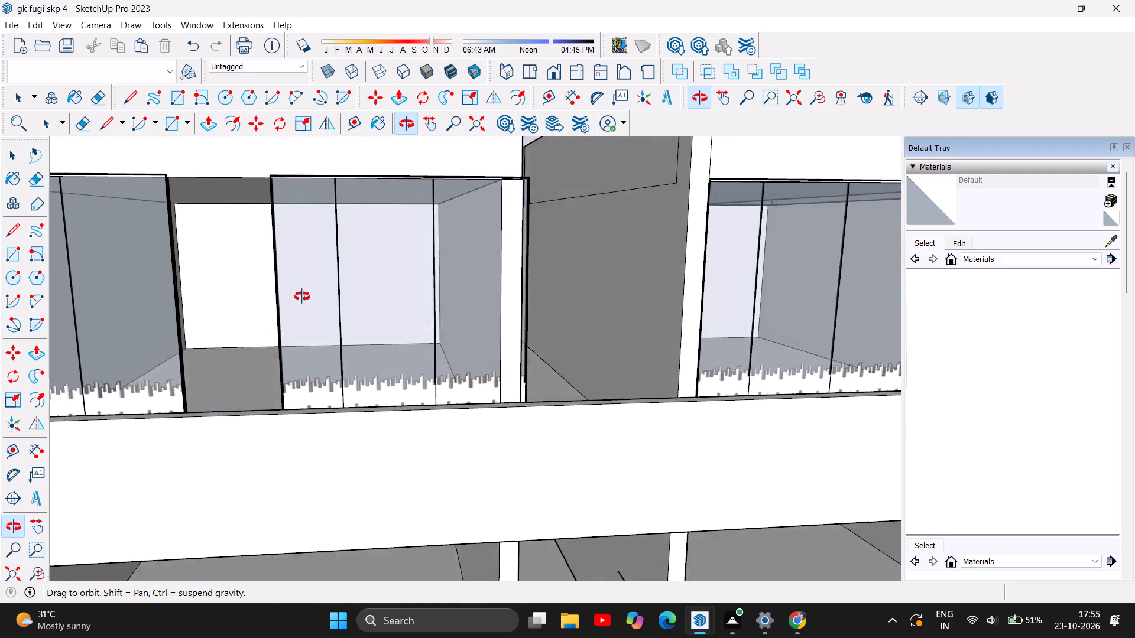
drag(302, 297, 299, 292)
scroll(299, 292, down, 12)
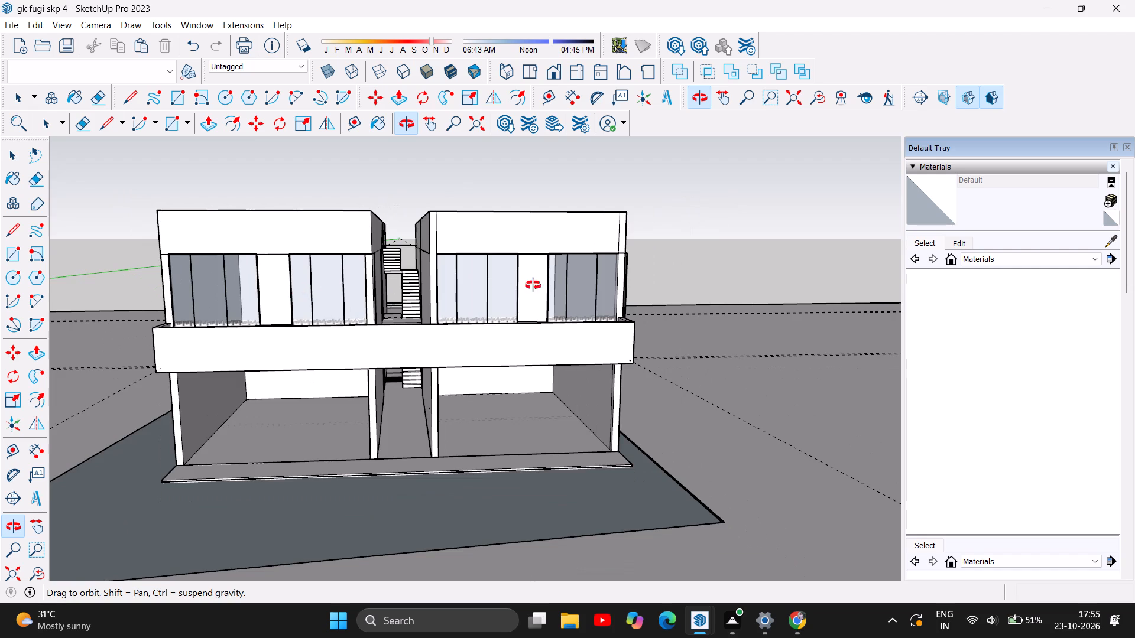
scroll(556, 281, down, 5)
click(665, 362)
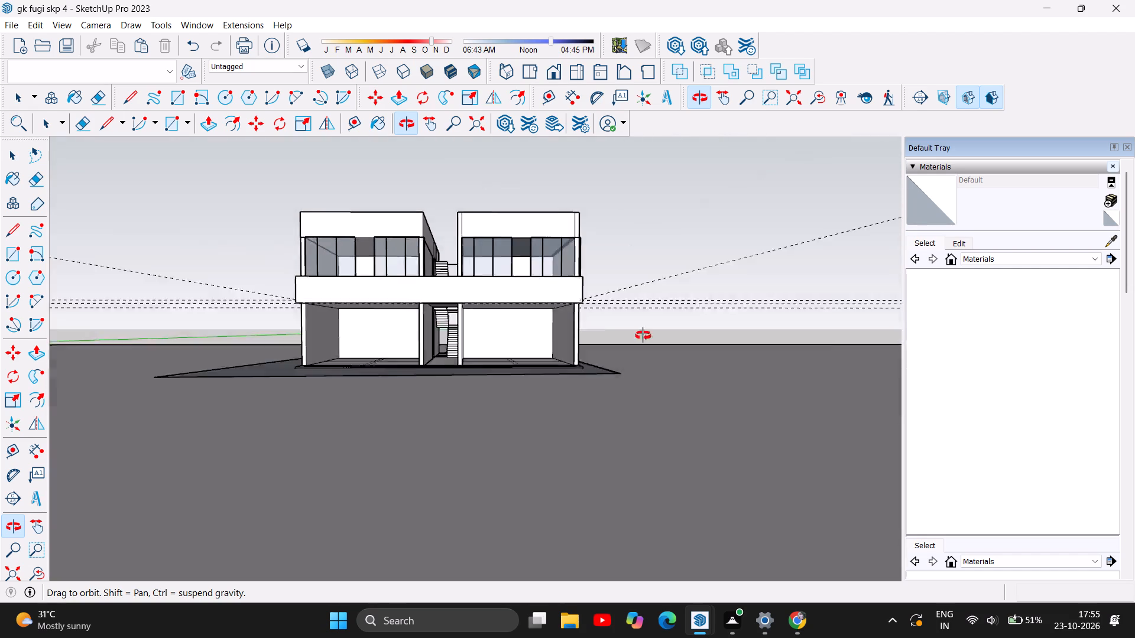
scroll(383, 379, up, 6)
drag(385, 389, 384, 347)
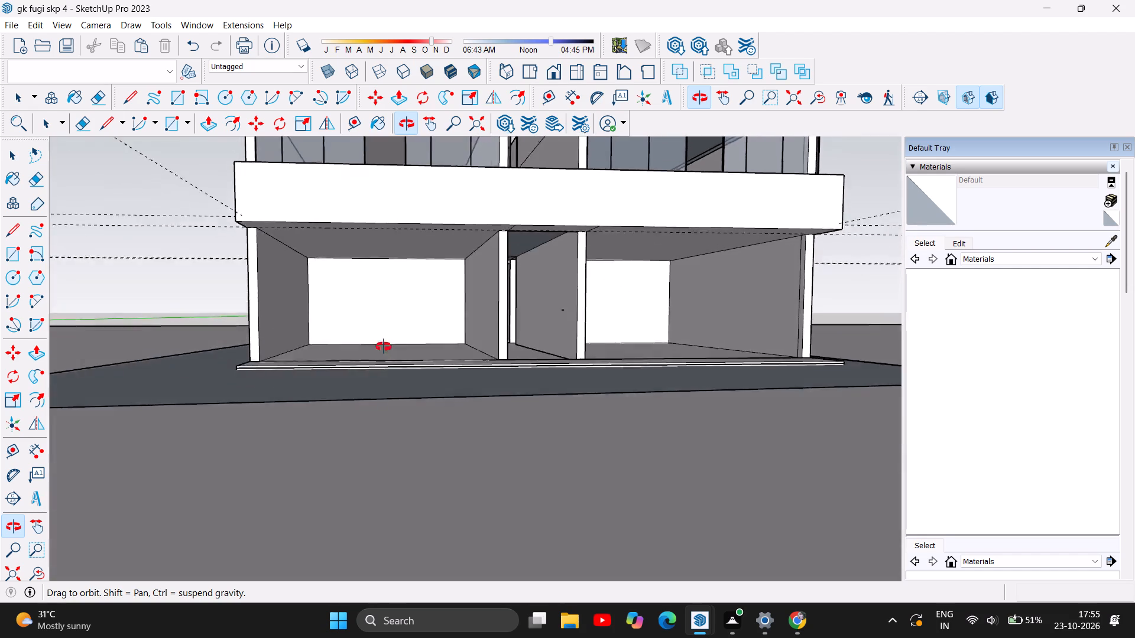
drag(384, 347, 352, 193)
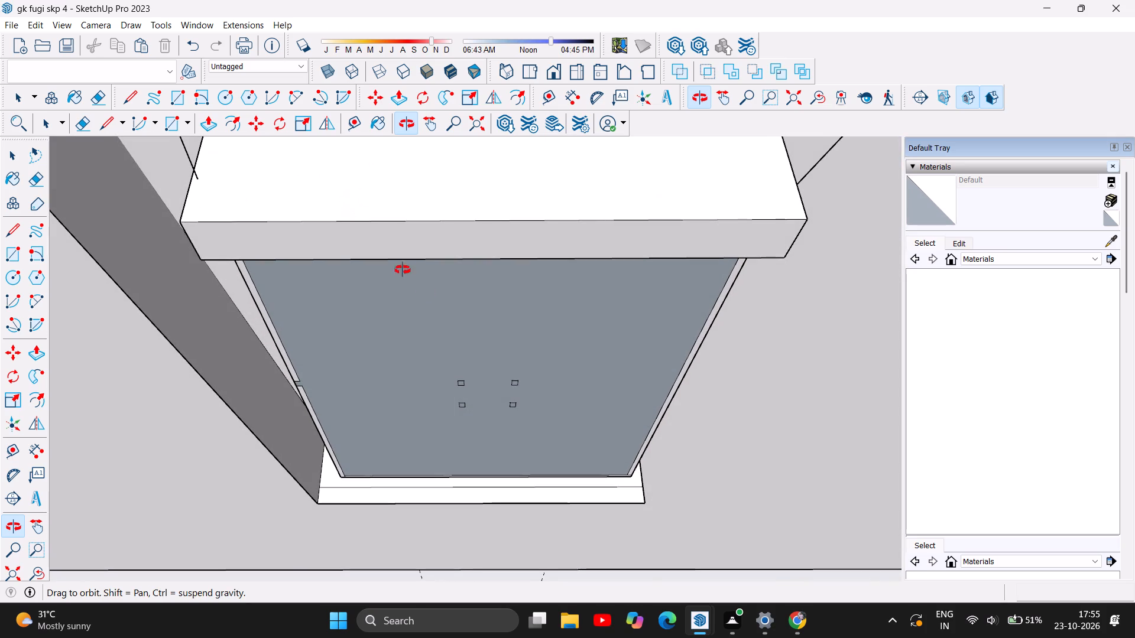
scroll(431, 302, down, 5)
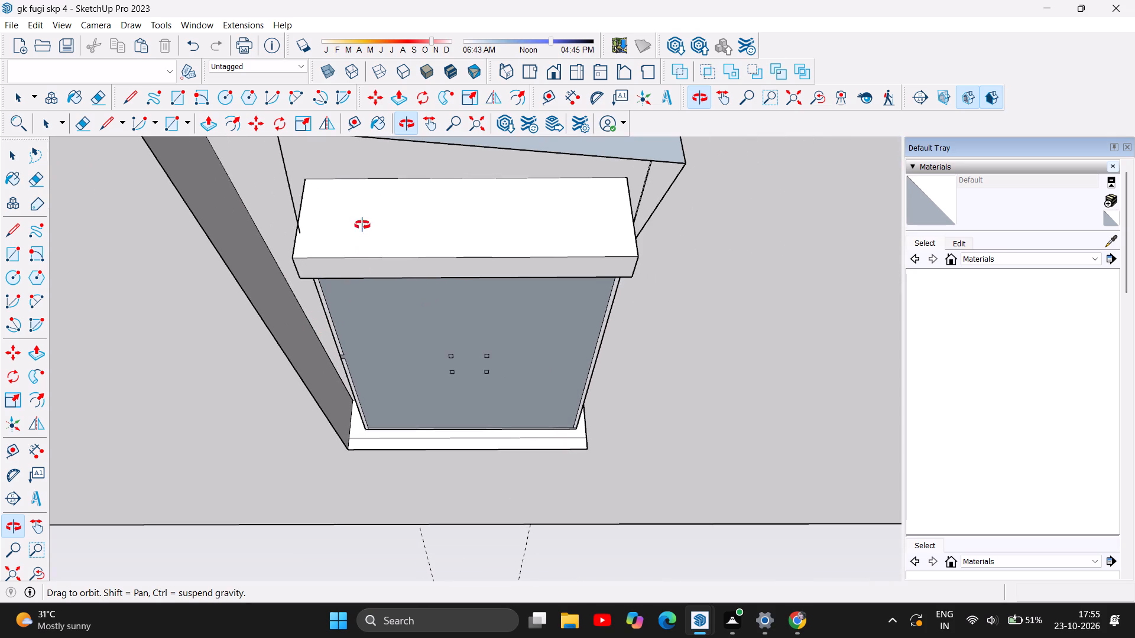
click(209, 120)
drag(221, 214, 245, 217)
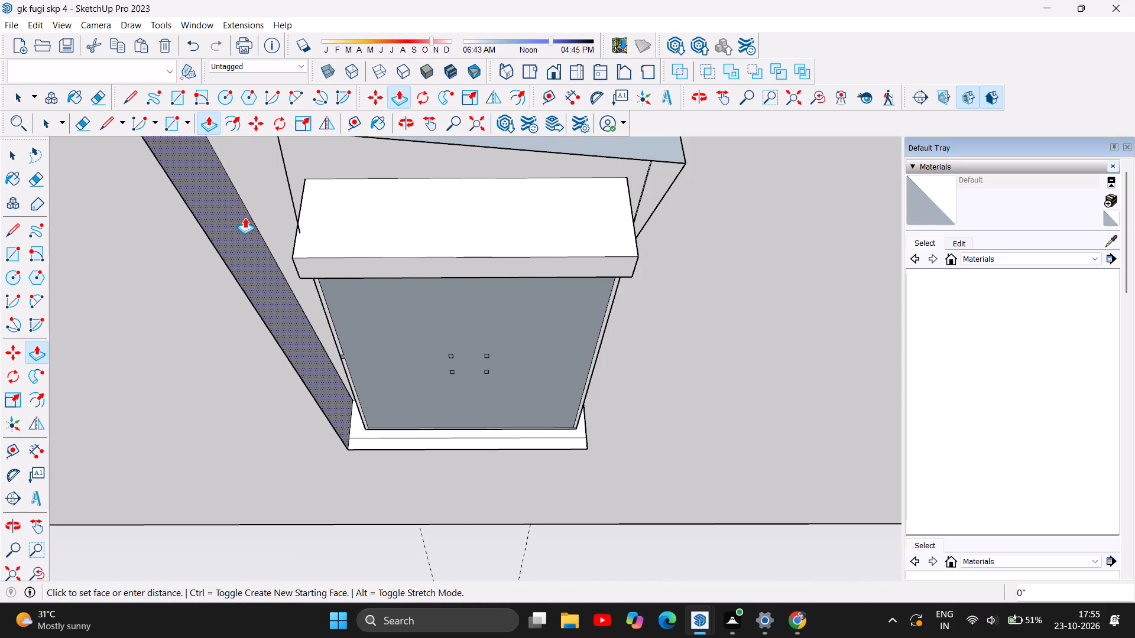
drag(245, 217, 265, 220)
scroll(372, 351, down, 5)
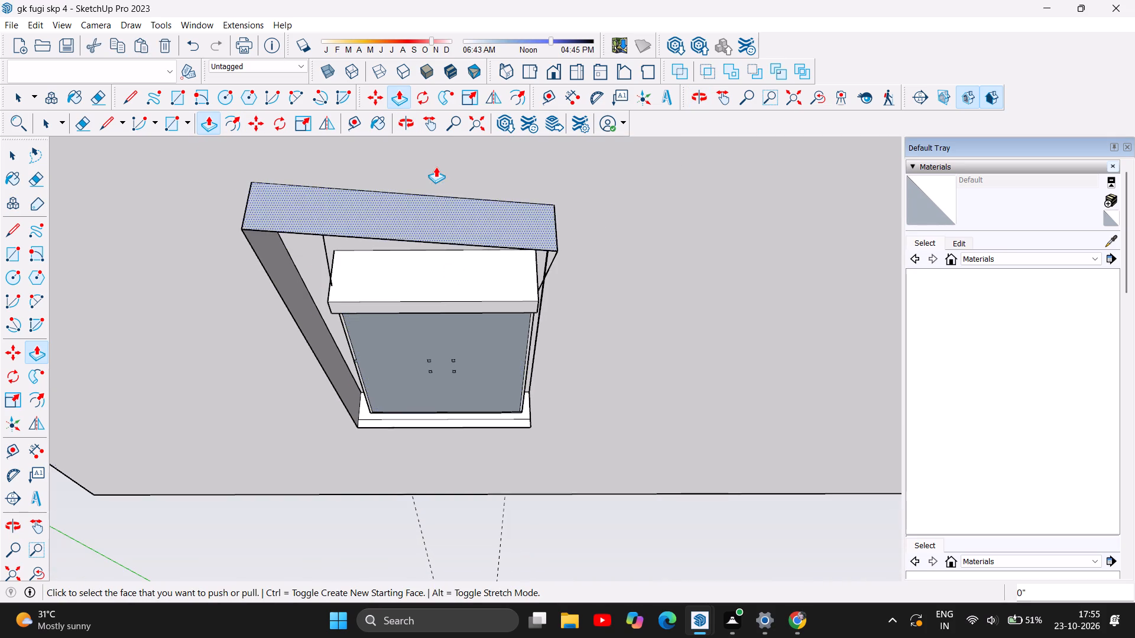
Examine the ground-floor front openings and the whole building from the front, both long sides and the rear.
click(404, 122)
drag(469, 233, 482, 376)
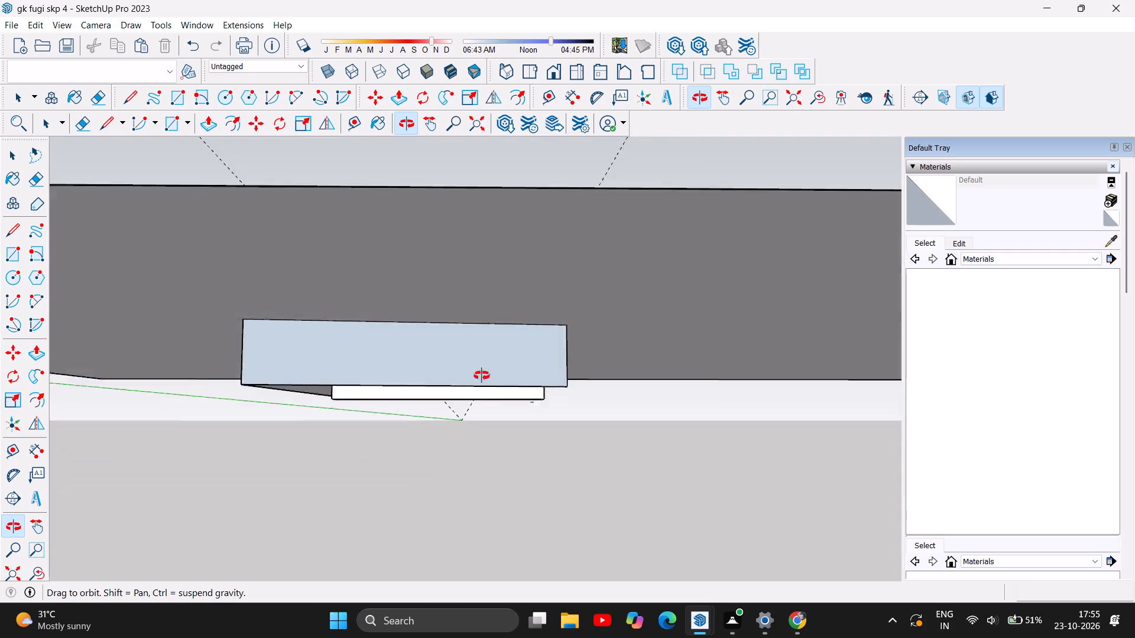
drag(482, 376, 484, 415)
scroll(432, 349, up, 6)
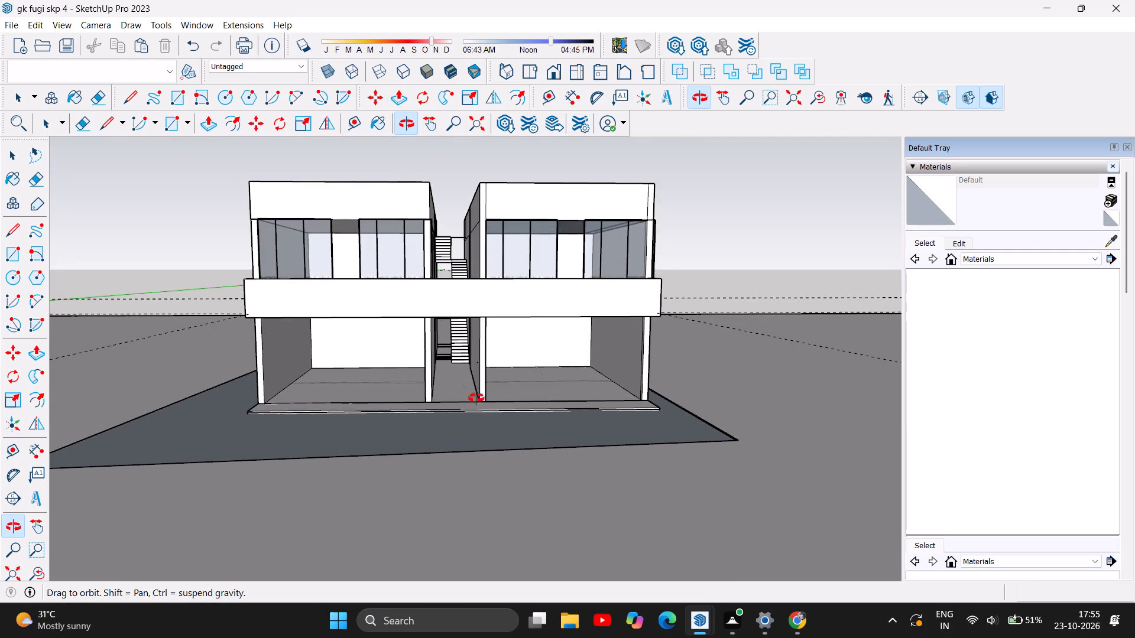
scroll(518, 408, up, 6)
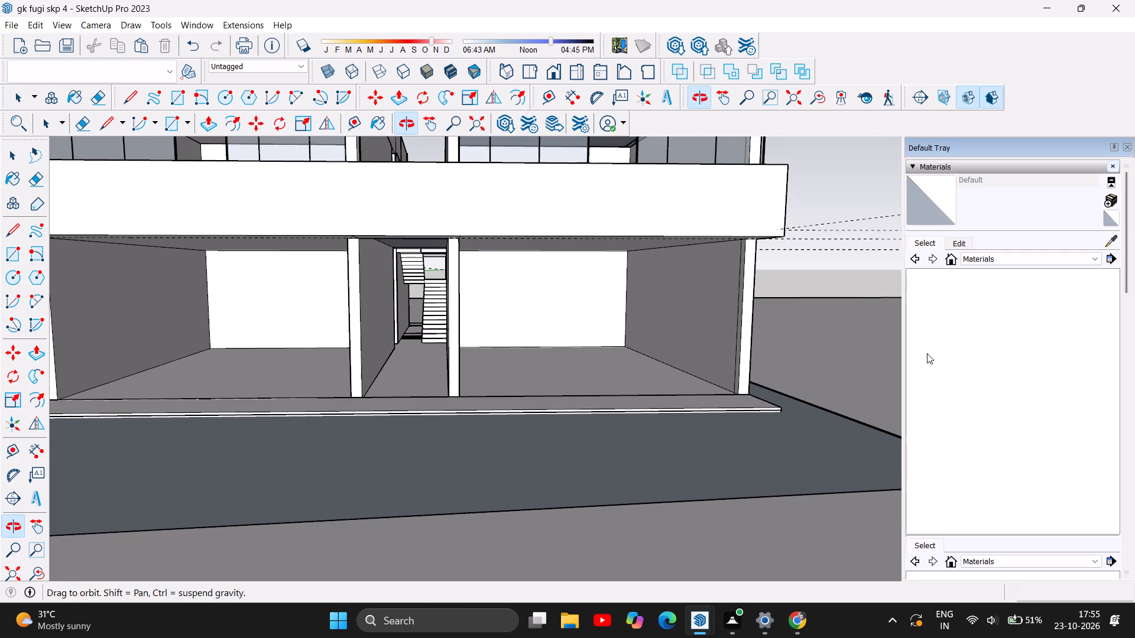
scroll(398, 320, down, 6)
scroll(525, 387, down, 4)
drag(449, 331, 454, 390)
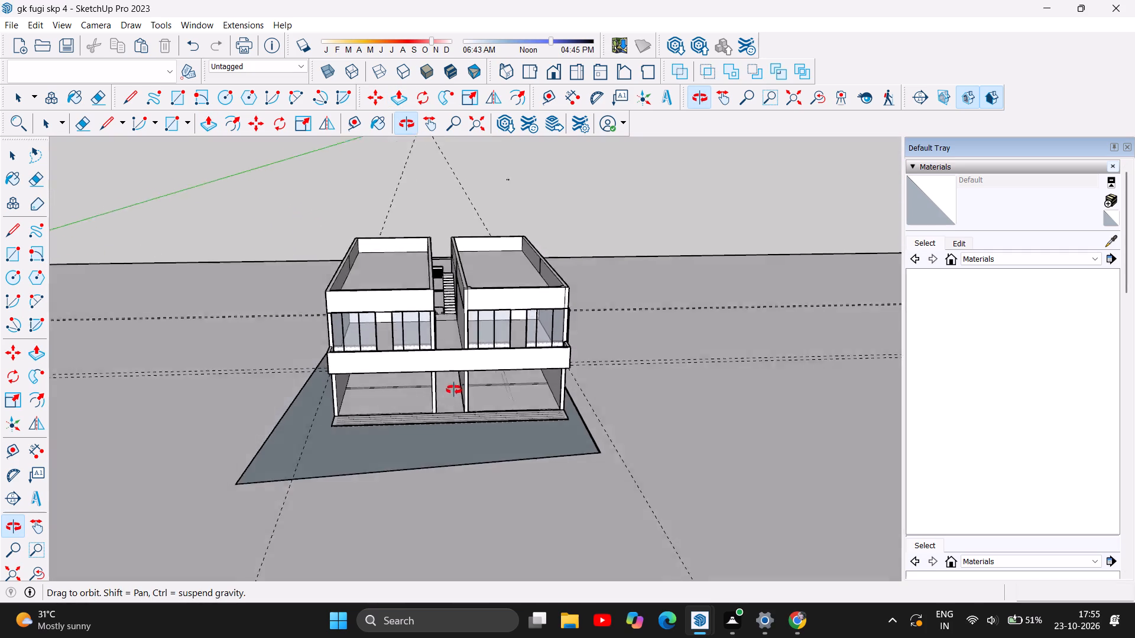
drag(454, 390, 485, 416)
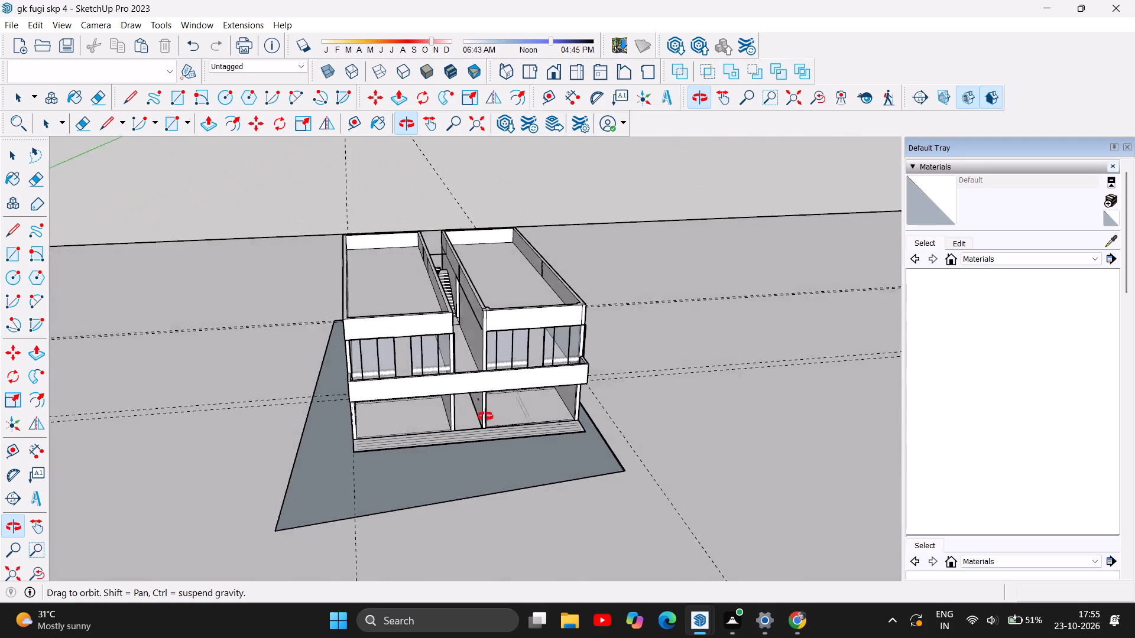
drag(485, 416, 650, 398)
drag(365, 363, 581, 387)
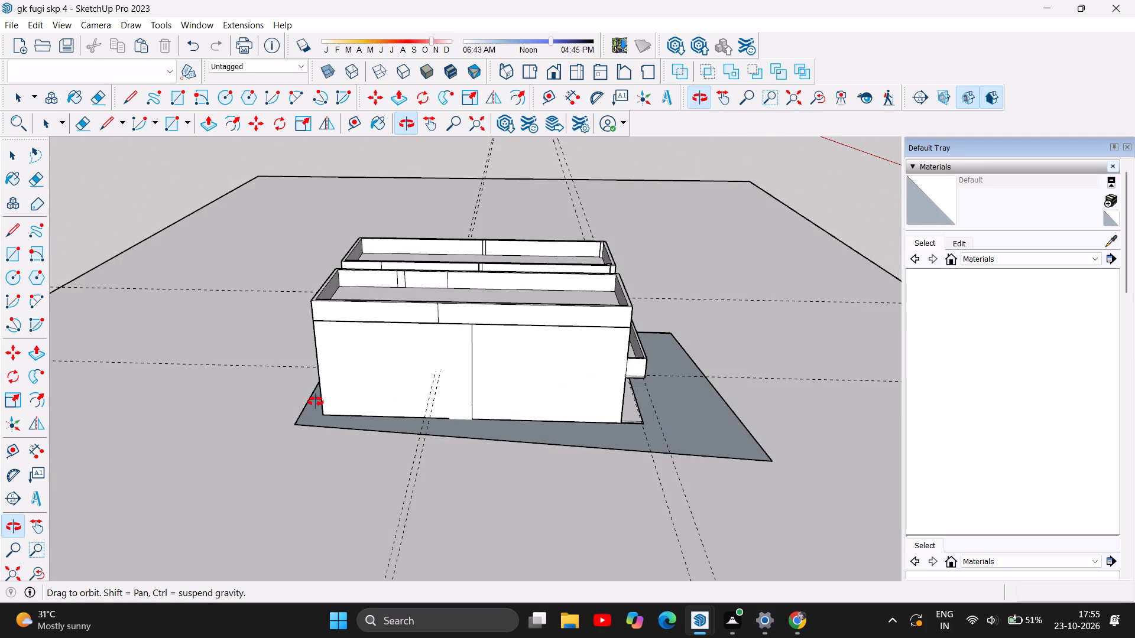
drag(316, 402, 547, 364)
drag(386, 388, 551, 345)
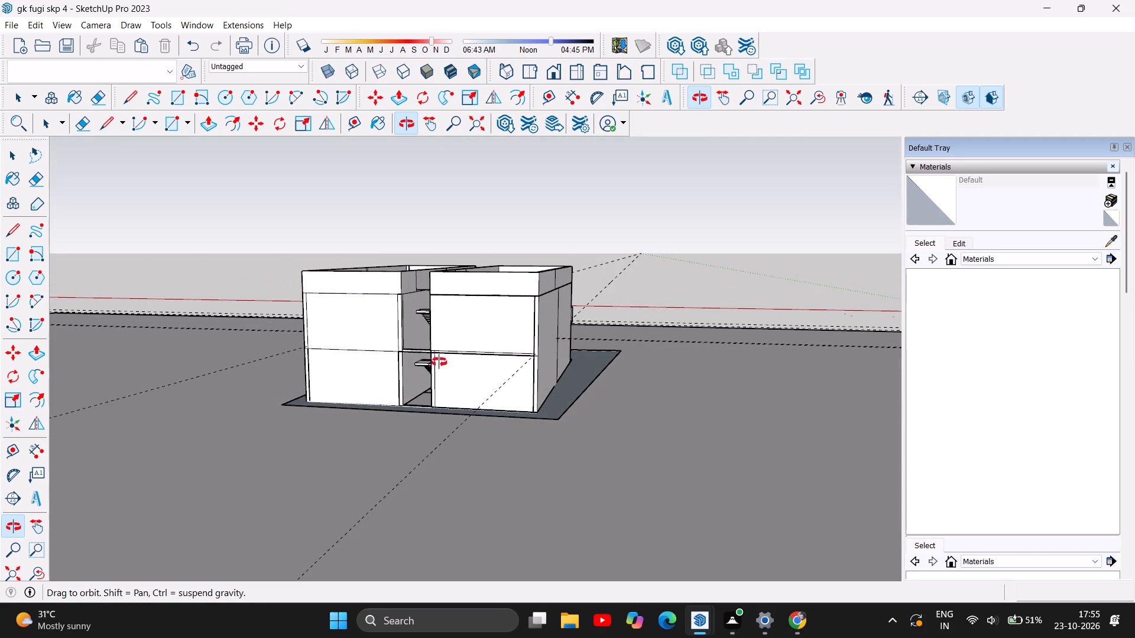
drag(432, 362, 519, 396)
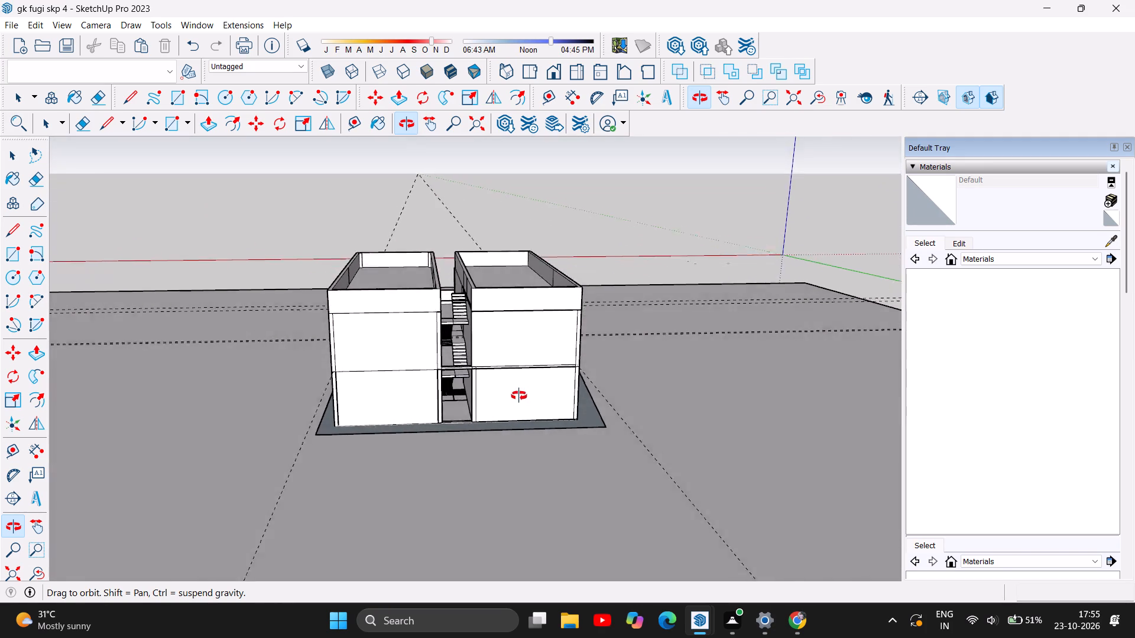
drag(519, 396, 367, 427)
drag(628, 340, 579, 340)
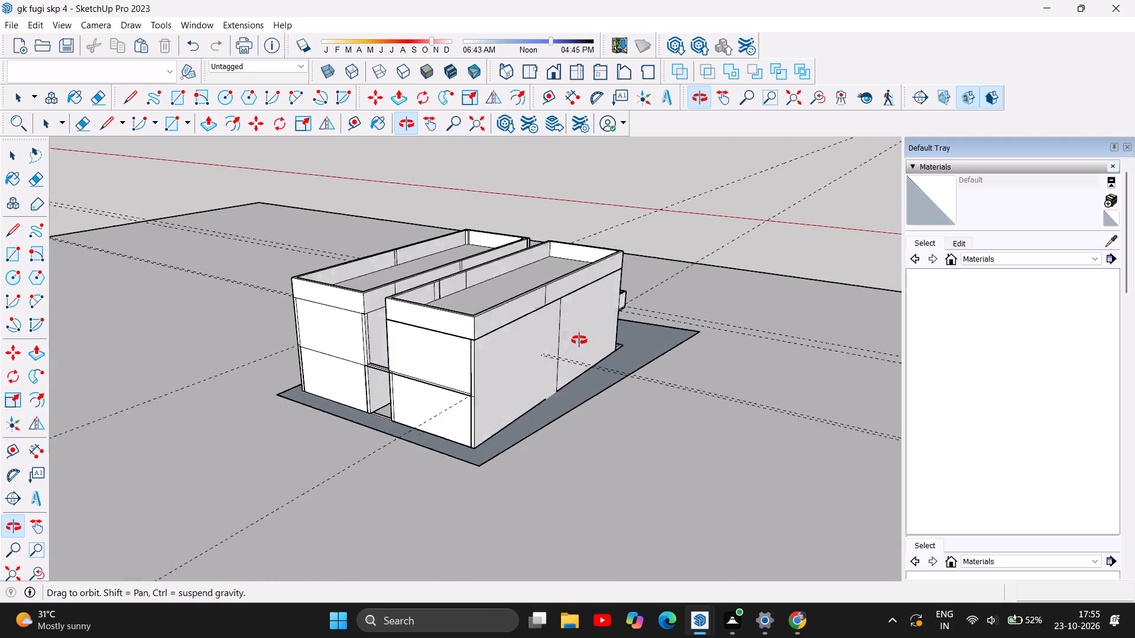
drag(579, 340, 405, 364)
drag(783, 358, 507, 386)
drag(675, 367, 578, 362)
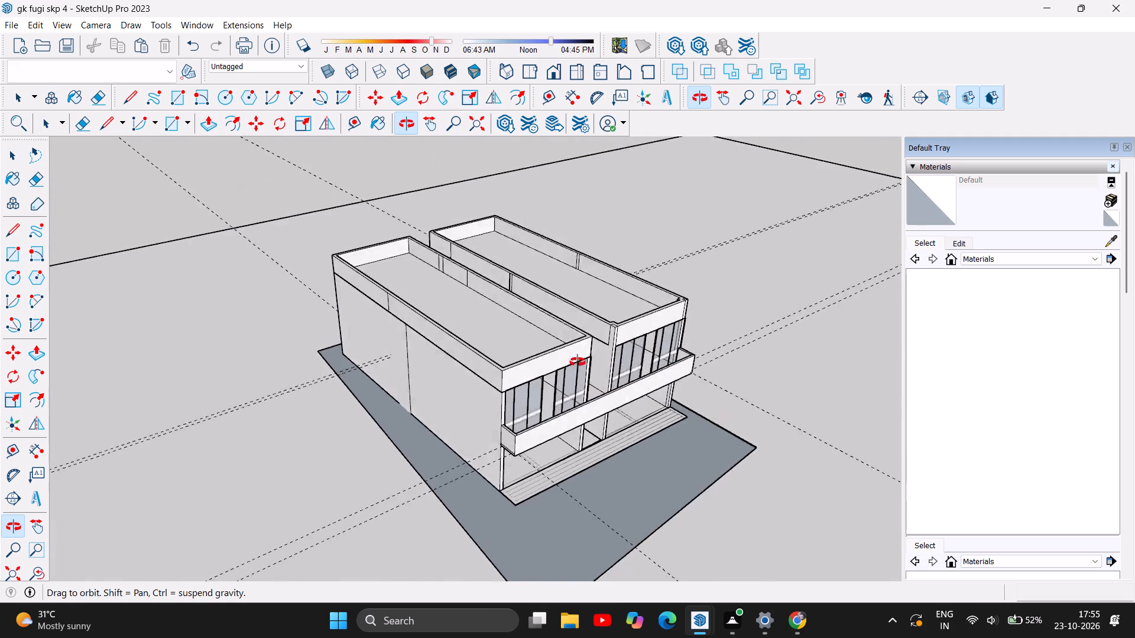
drag(578, 362, 405, 263)
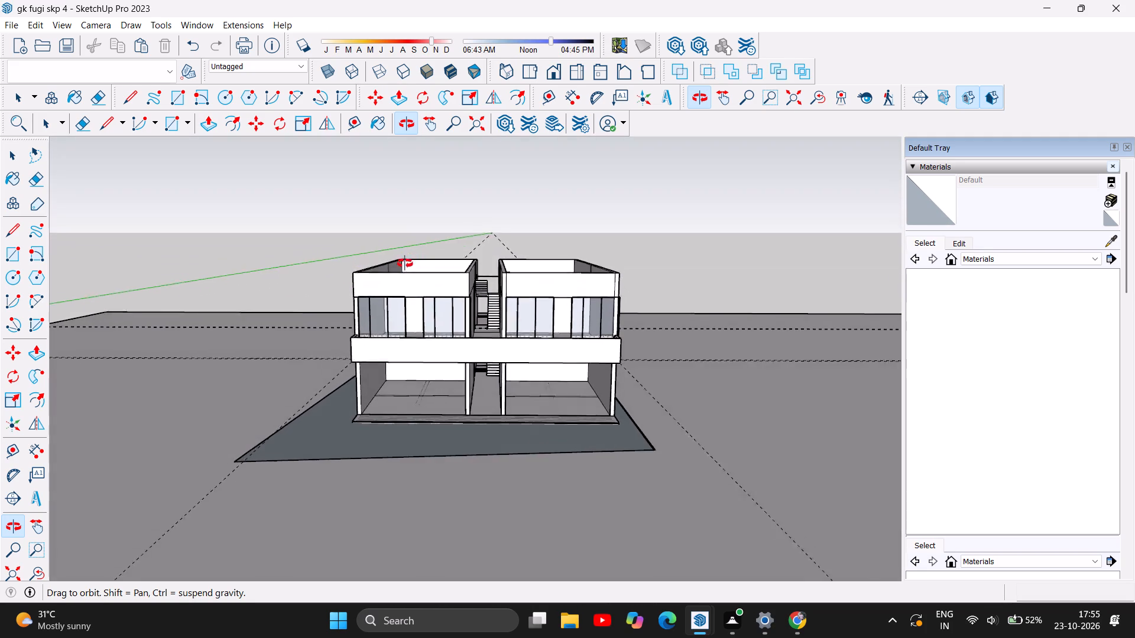
drag(405, 263, 402, 269)
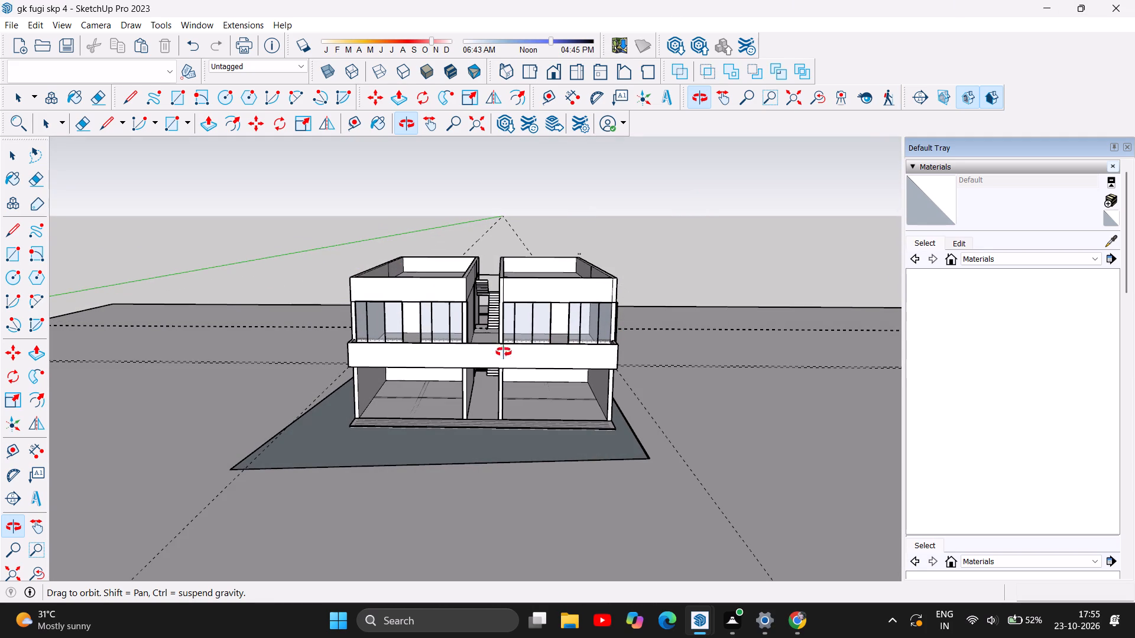
Examine the front parapet, first-floor glazing and central stair passage up close, and the roofs from above.
scroll(457, 364, up, 5)
scroll(536, 351, up, 5)
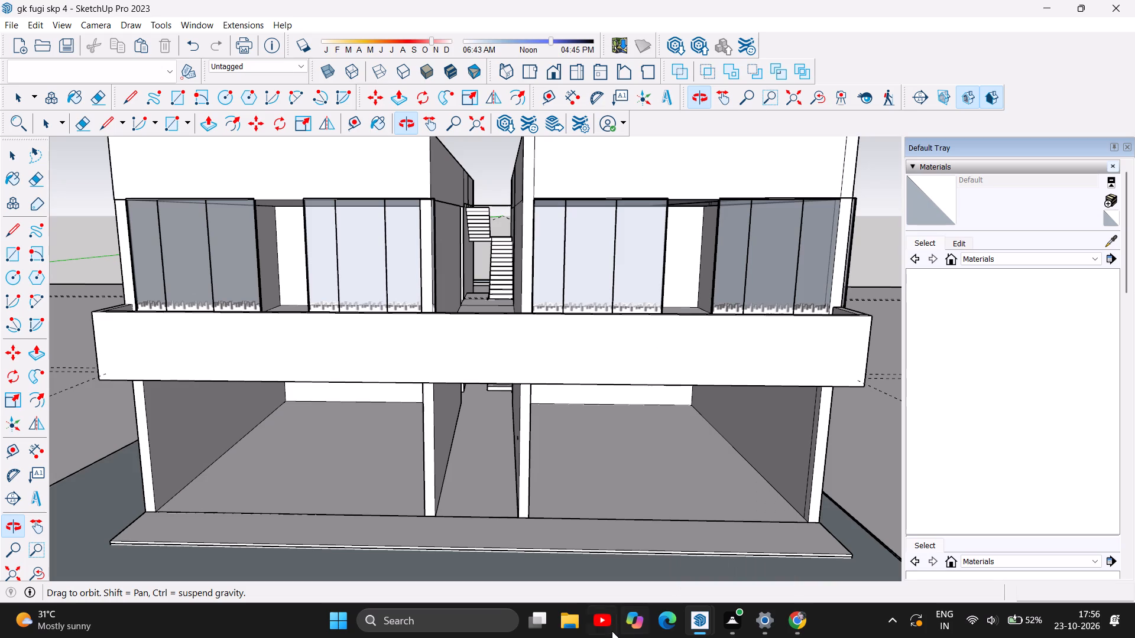
scroll(546, 494, down, 4)
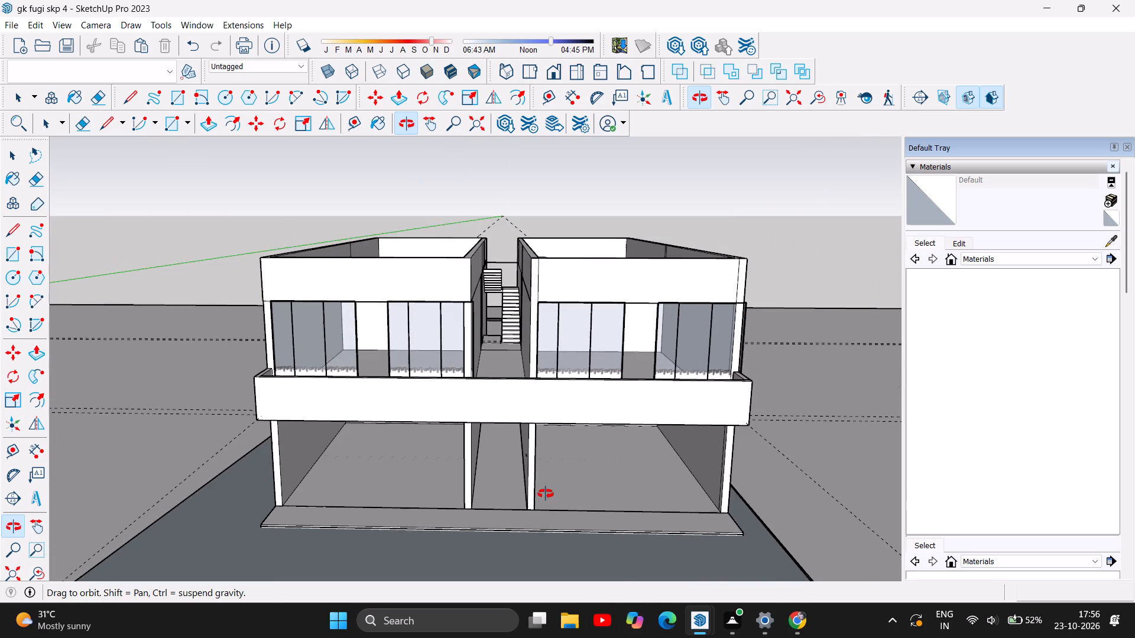
scroll(514, 530, up, 2)
scroll(285, 434, up, 1)
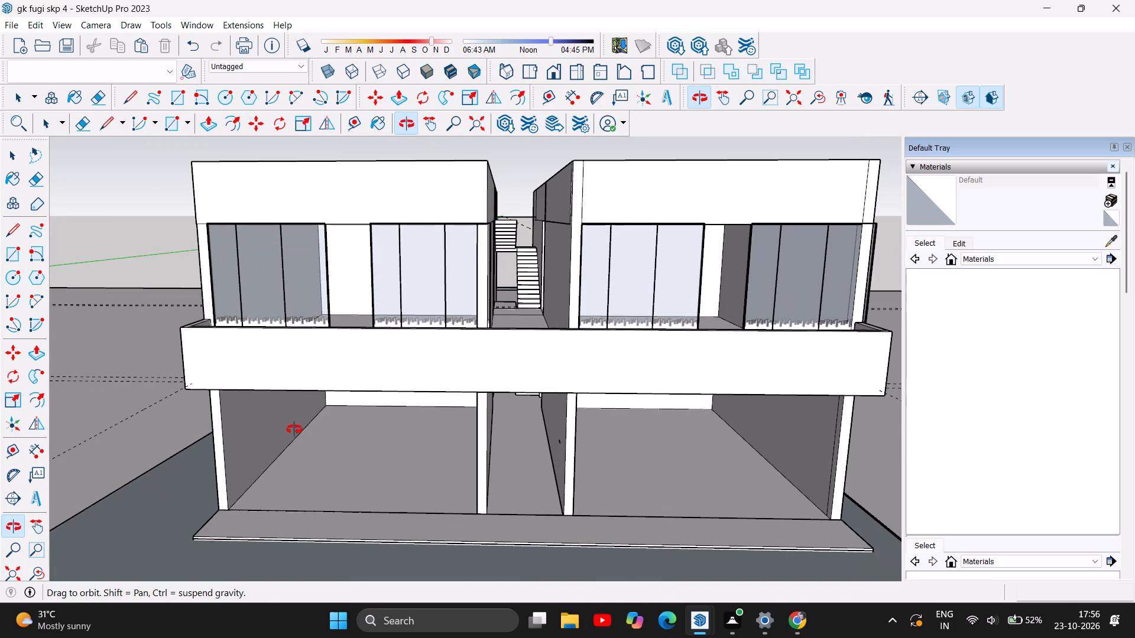
scroll(296, 429, down, 5)
scroll(415, 361, up, 5)
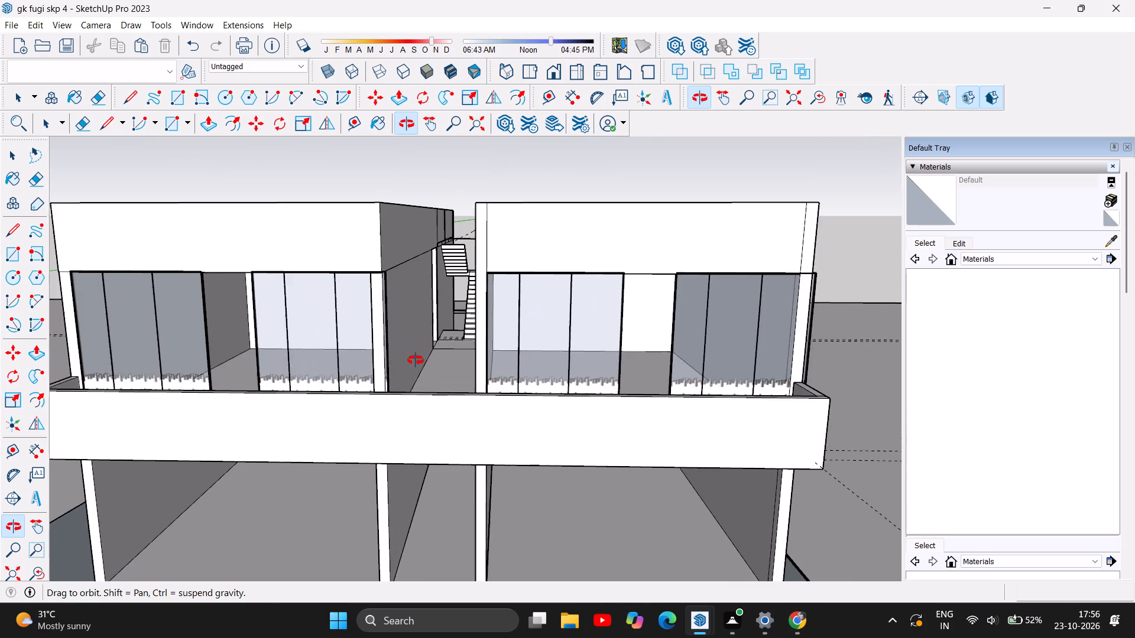
scroll(416, 360, up, 1)
scroll(481, 418, down, 5)
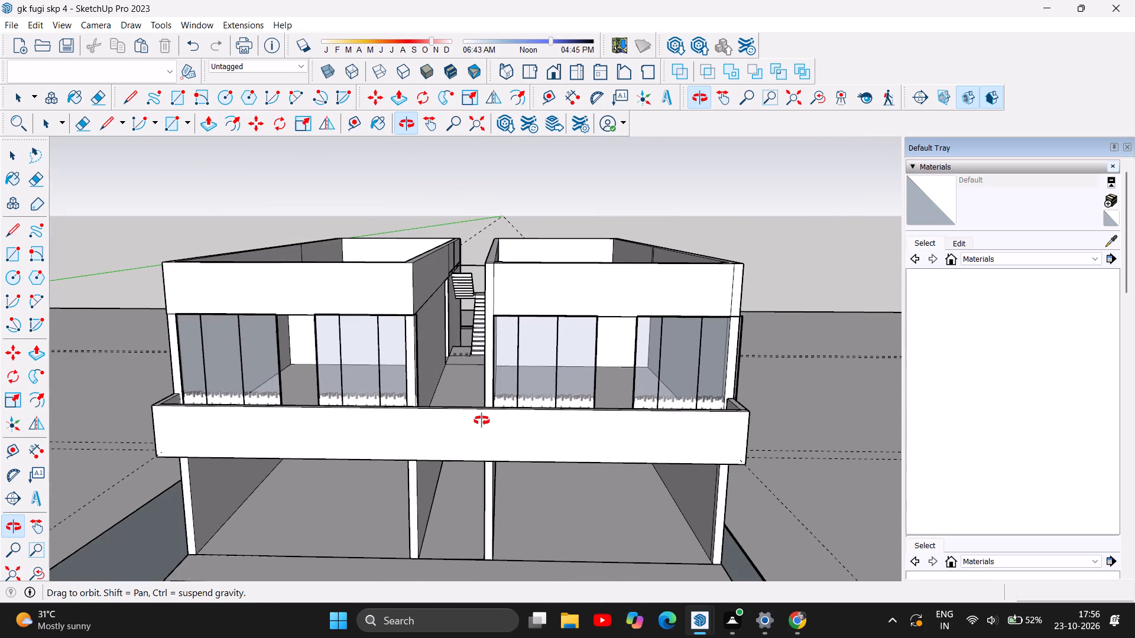
drag(482, 374, 492, 472)
scroll(498, 420, down, 4)
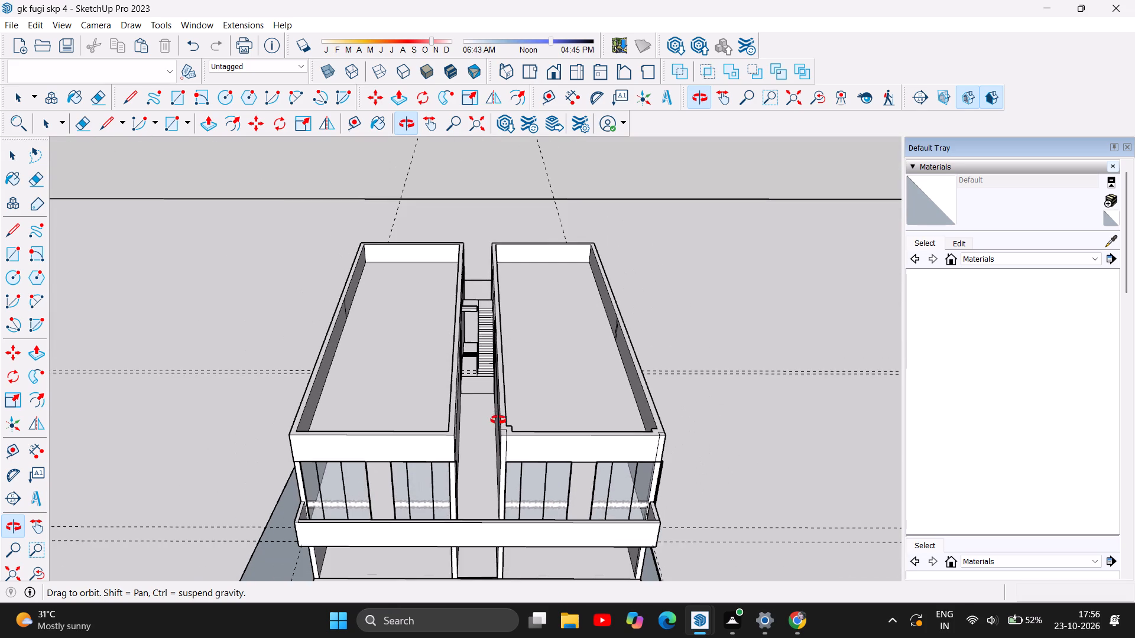
drag(475, 481, 479, 595)
scroll(497, 388, down, 6)
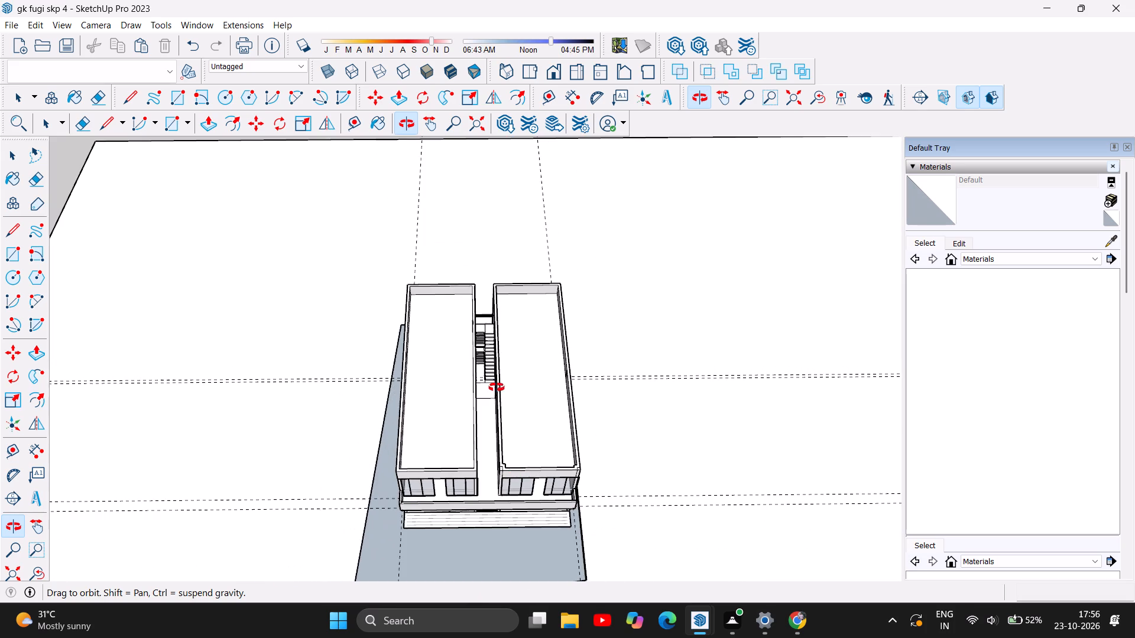
drag(499, 500, 496, 531)
scroll(488, 516, up, 7)
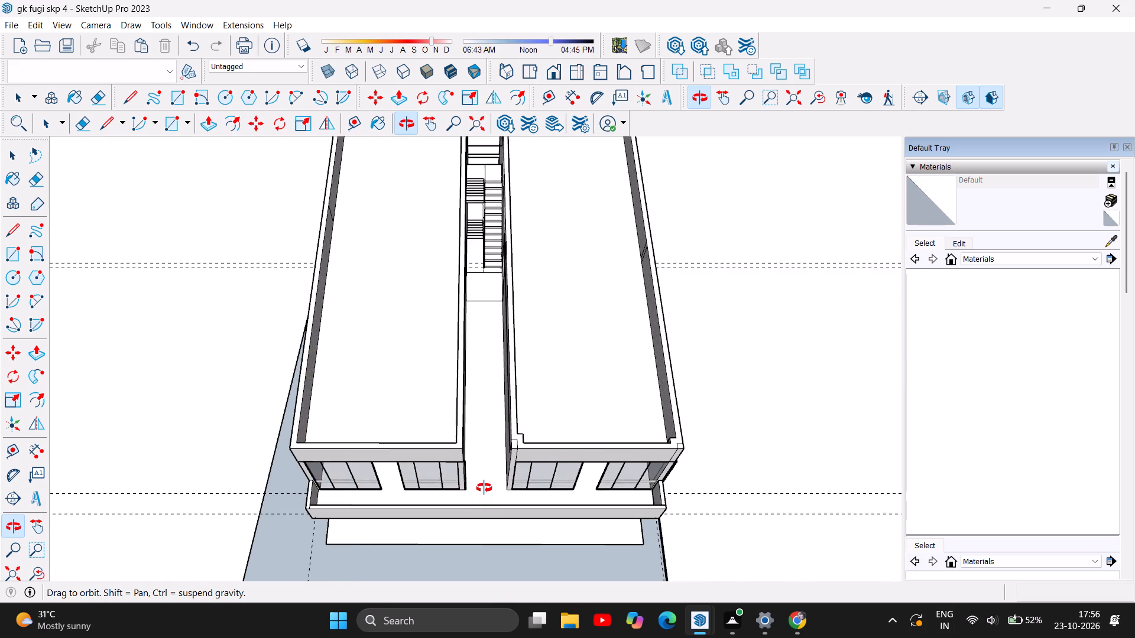
Examine the first-floor glazing and central passage from above, and the open ground-floor bays from the front.
scroll(484, 488, up, 14)
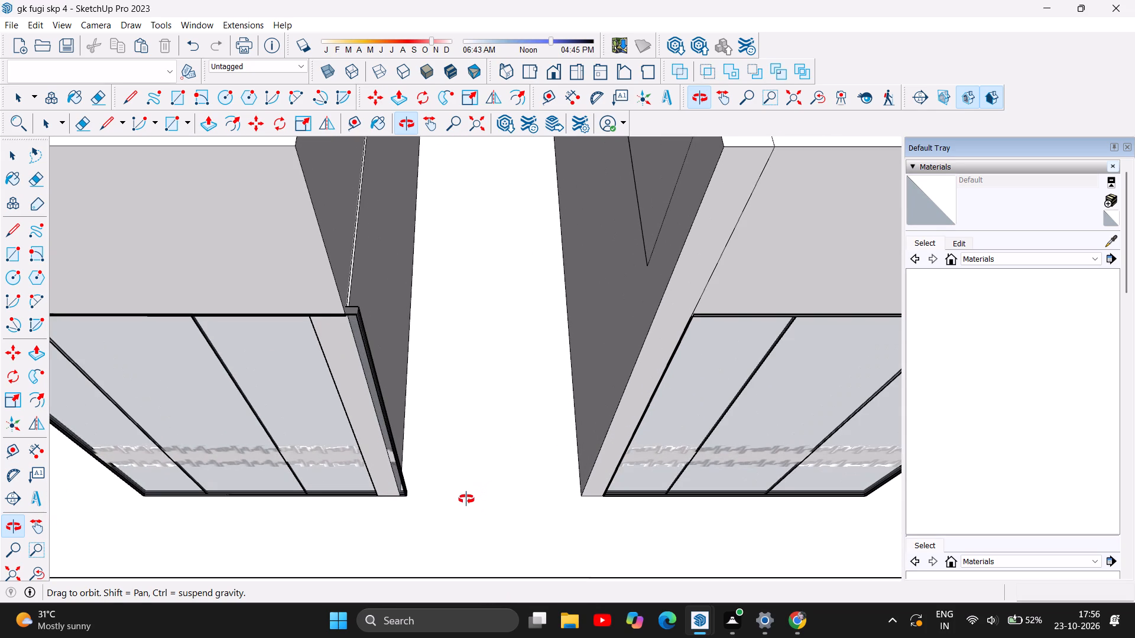
scroll(479, 510, down, 2)
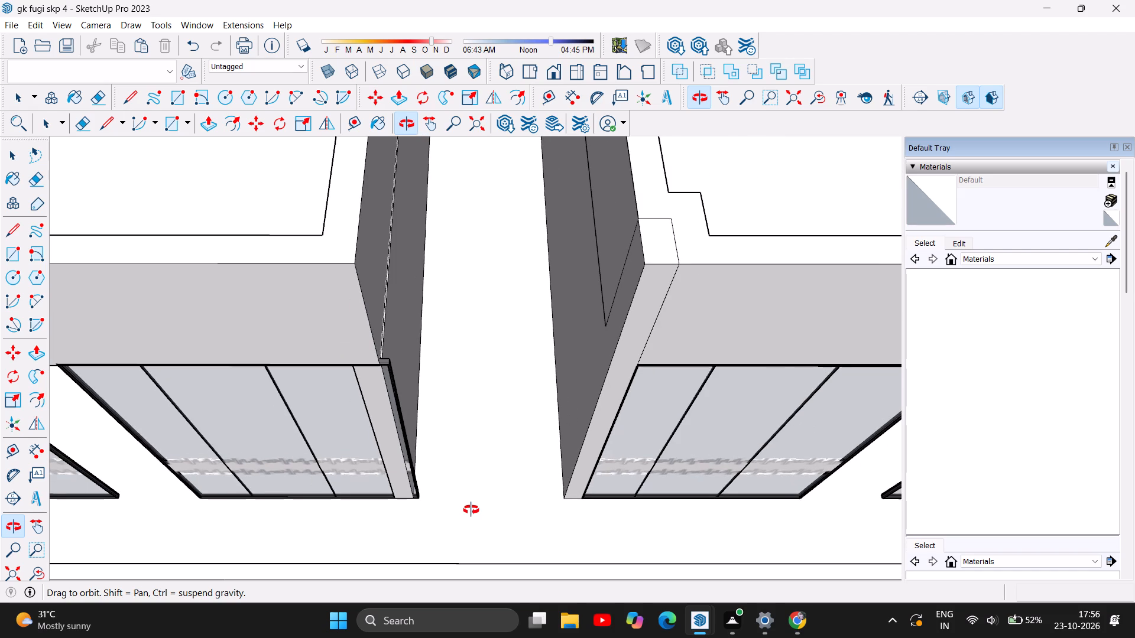
scroll(470, 516, down, 5)
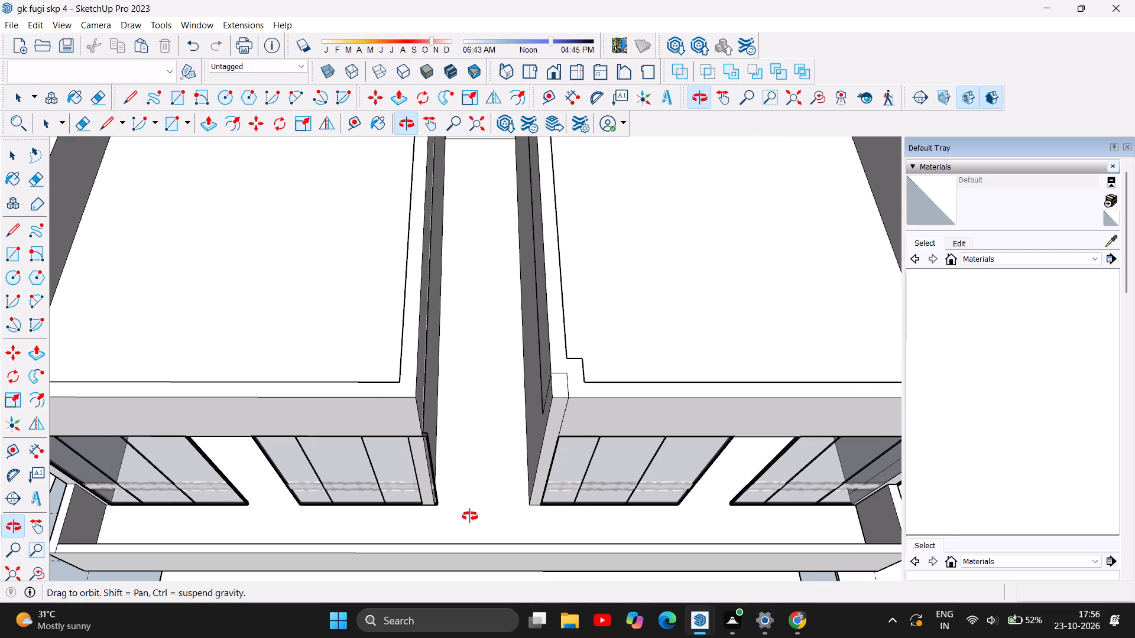
scroll(470, 516, down, 6)
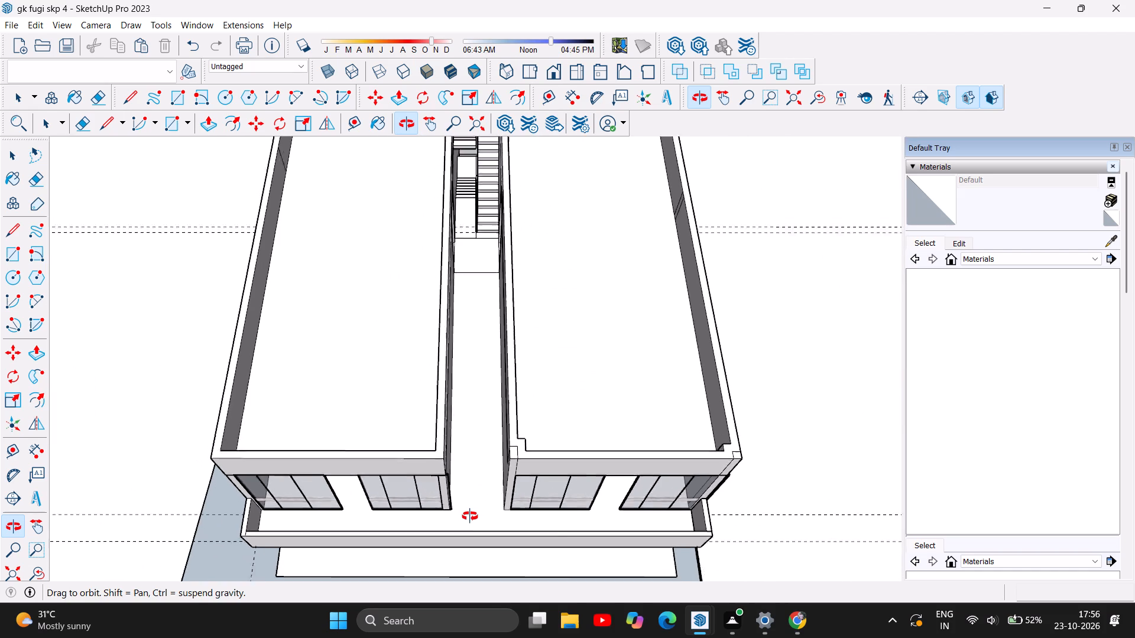
scroll(470, 516, down, 5)
drag(470, 516, 414, 400)
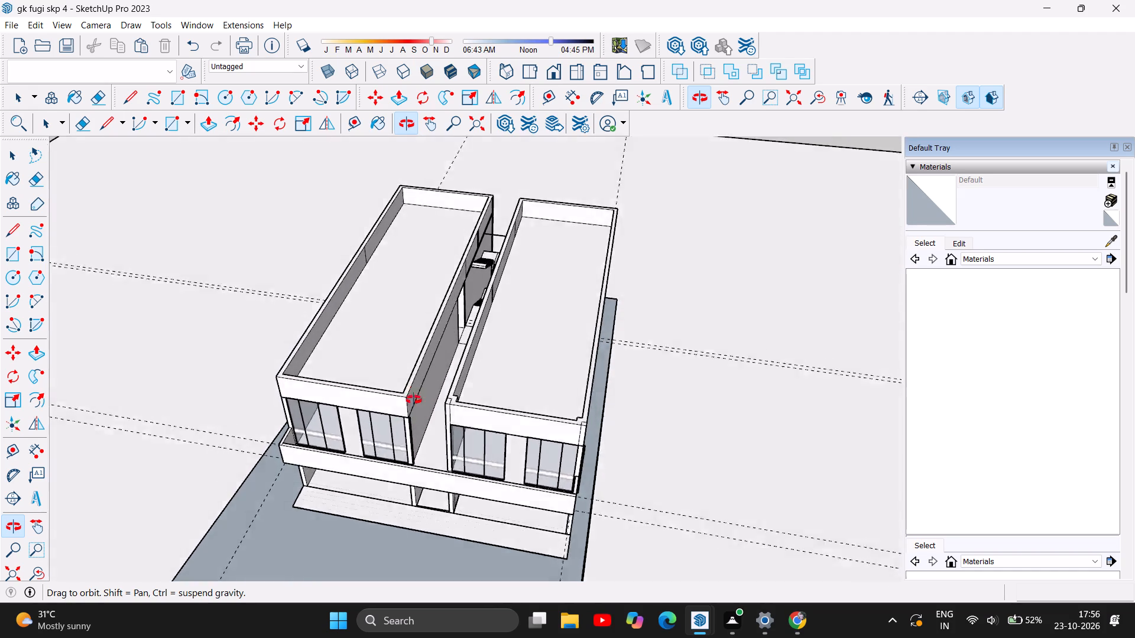
drag(414, 400, 463, 264)
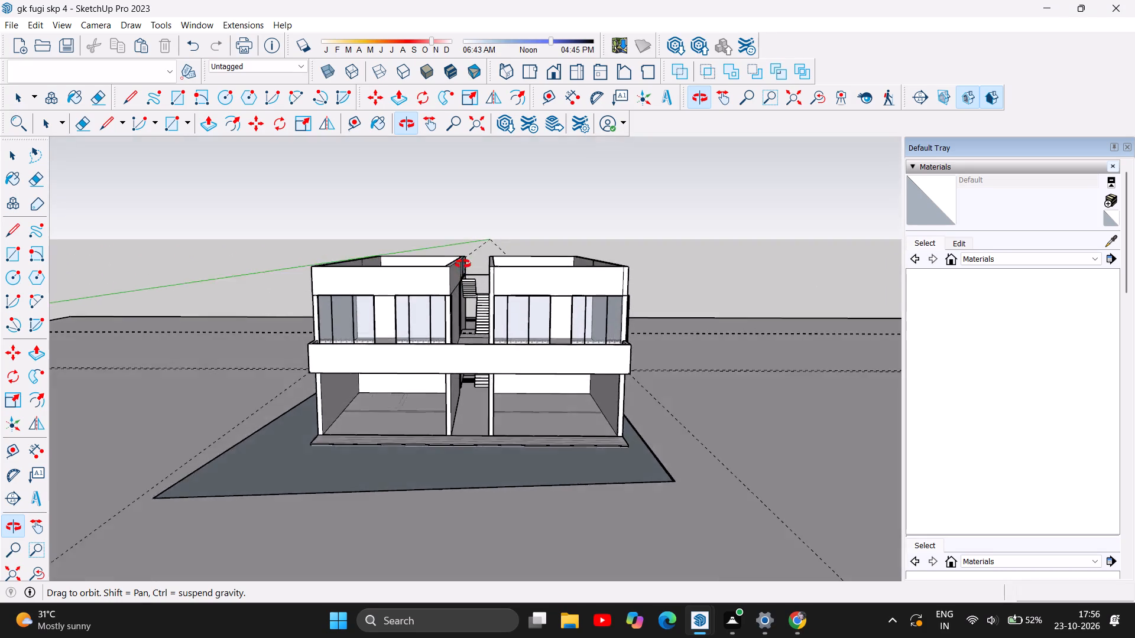
drag(463, 264, 419, 244)
scroll(341, 396, up, 5)
drag(351, 425, 355, 425)
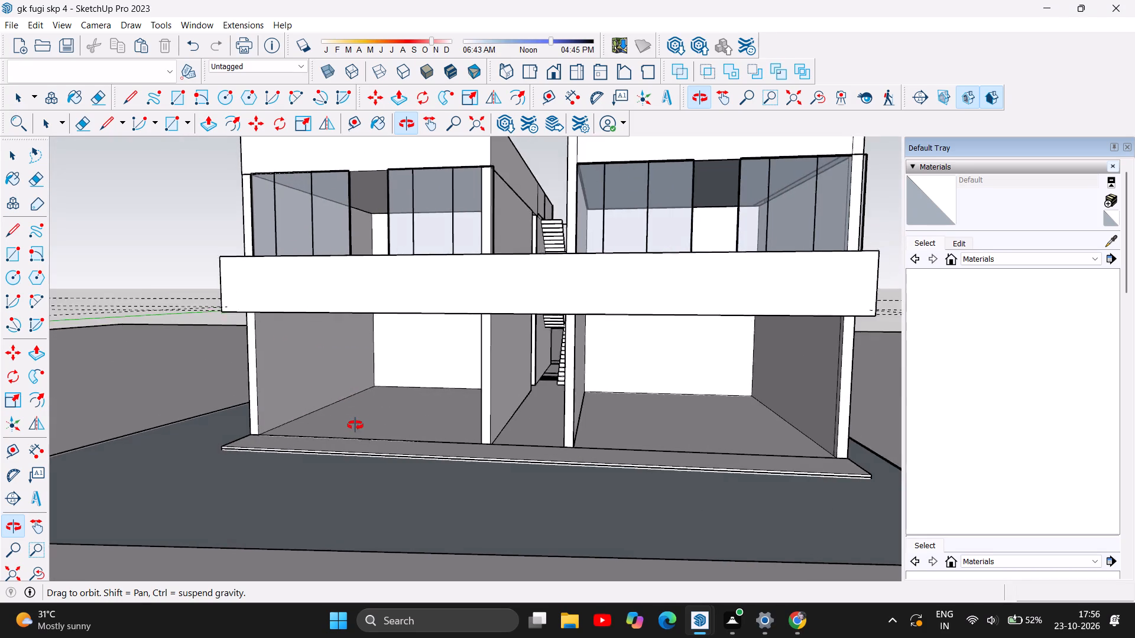
drag(355, 425, 380, 419)
scroll(380, 419, up, 5)
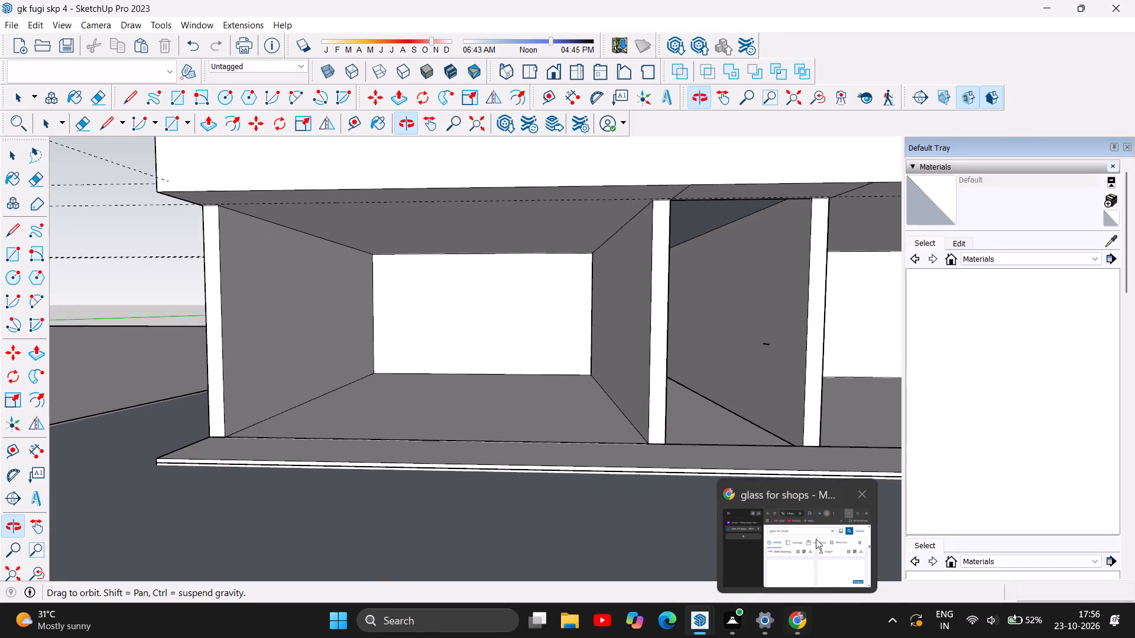
Switch to Chrome and search 3D Warehouse for "bike showroom" models.
click(797, 621)
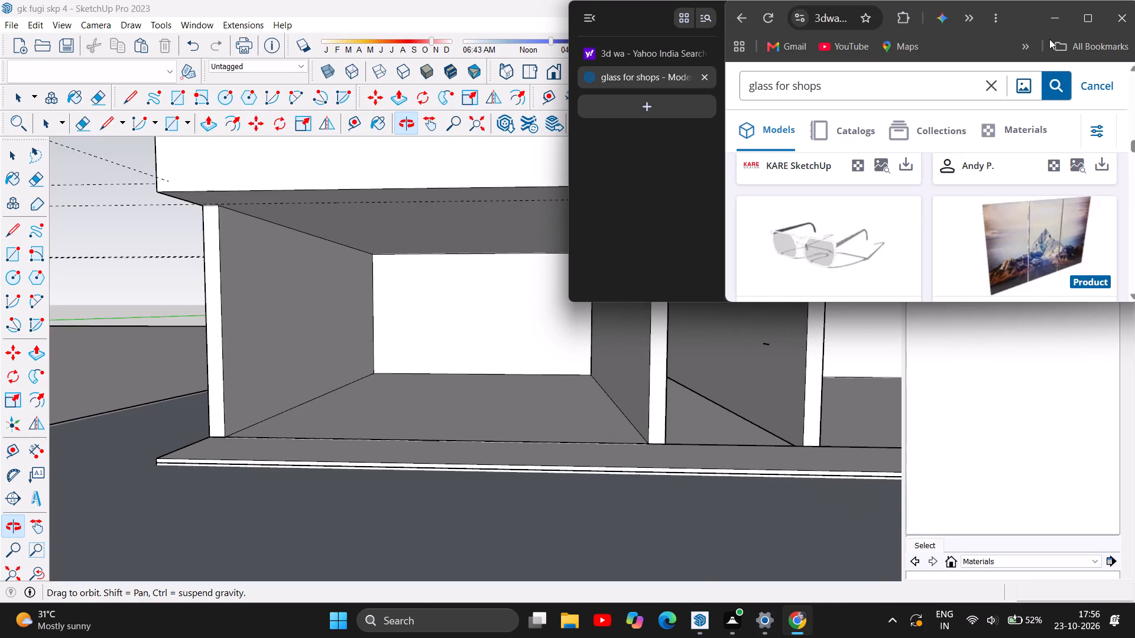
click(986, 83)
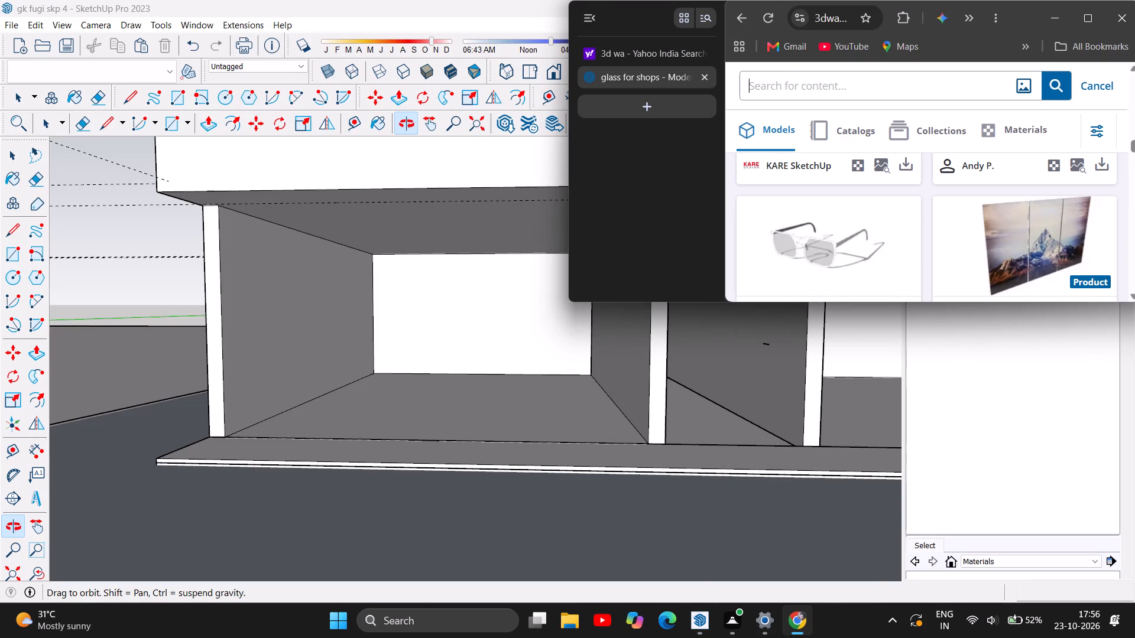
text(bike)
key(space)
text(showr)
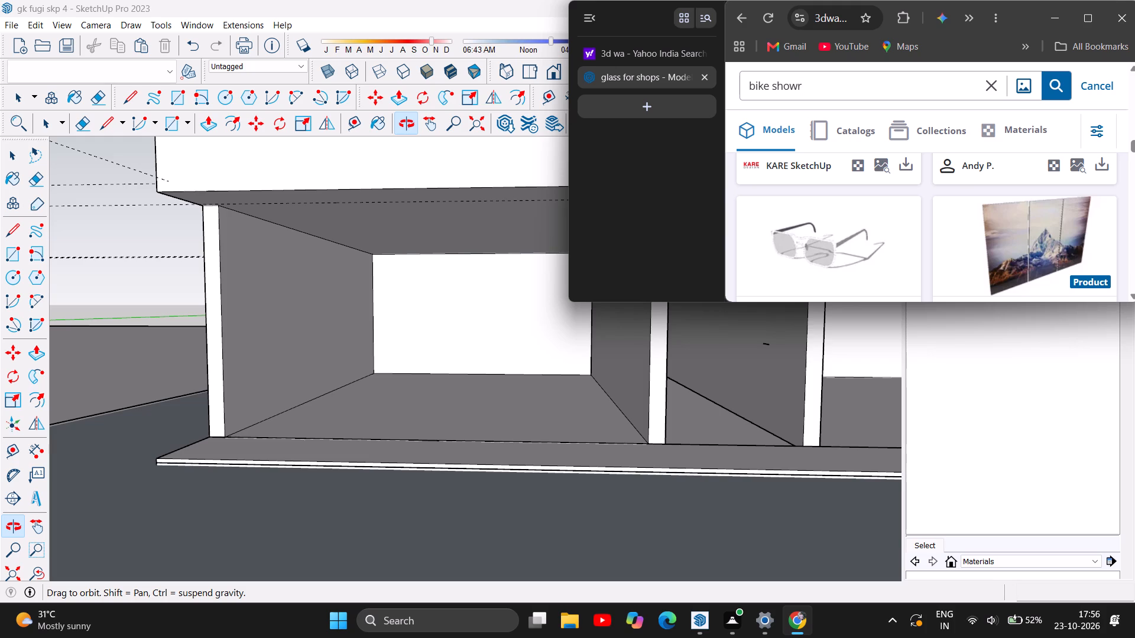
key(BackSpace)
text(roon)
key(BackSpace)
key(m)
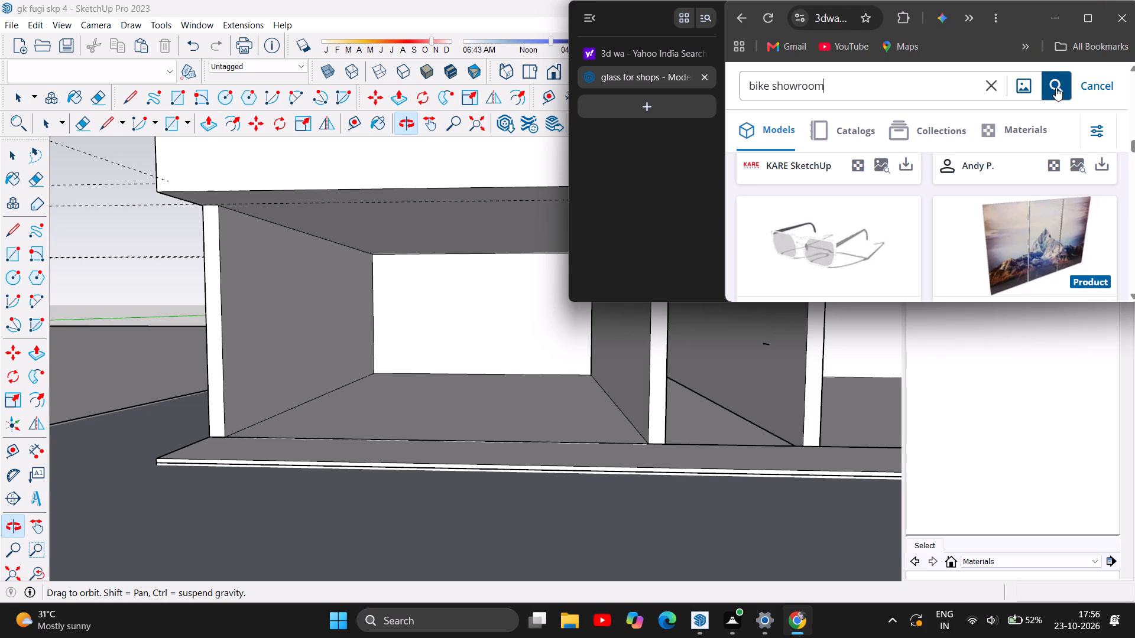
click(1056, 87)
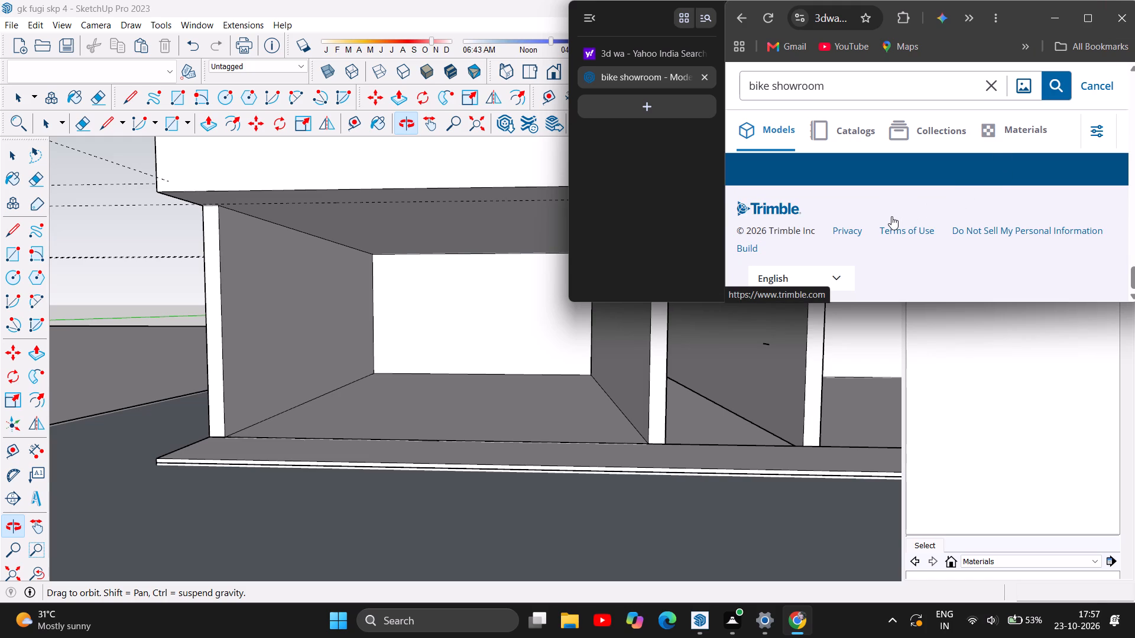
Browse the bike showroom search results for a model suited to the ground-floor shop bays.
scroll(891, 217, down, 1)
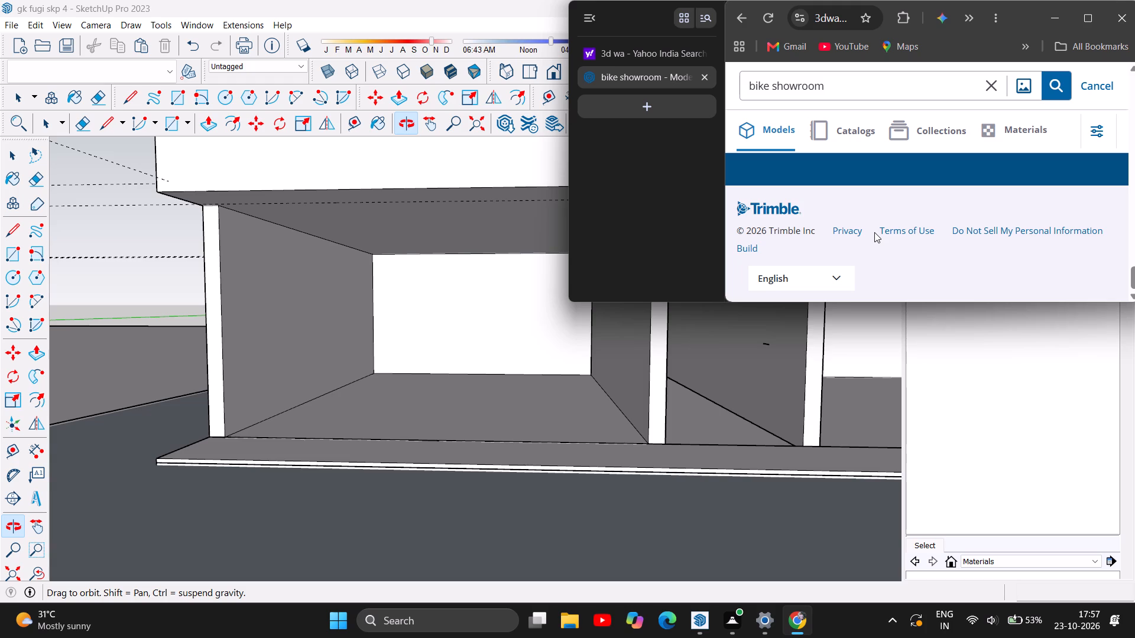
scroll(874, 232, down, 10)
scroll(857, 236, up, 3)
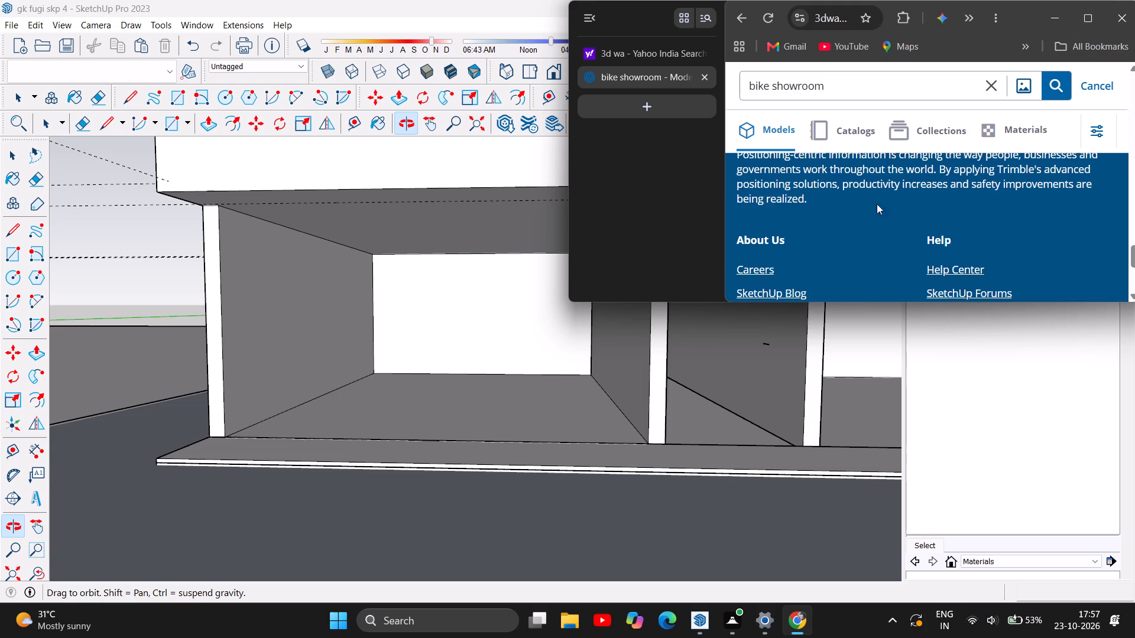
scroll(872, 226, up, 17)
scroll(873, 226, up, 16)
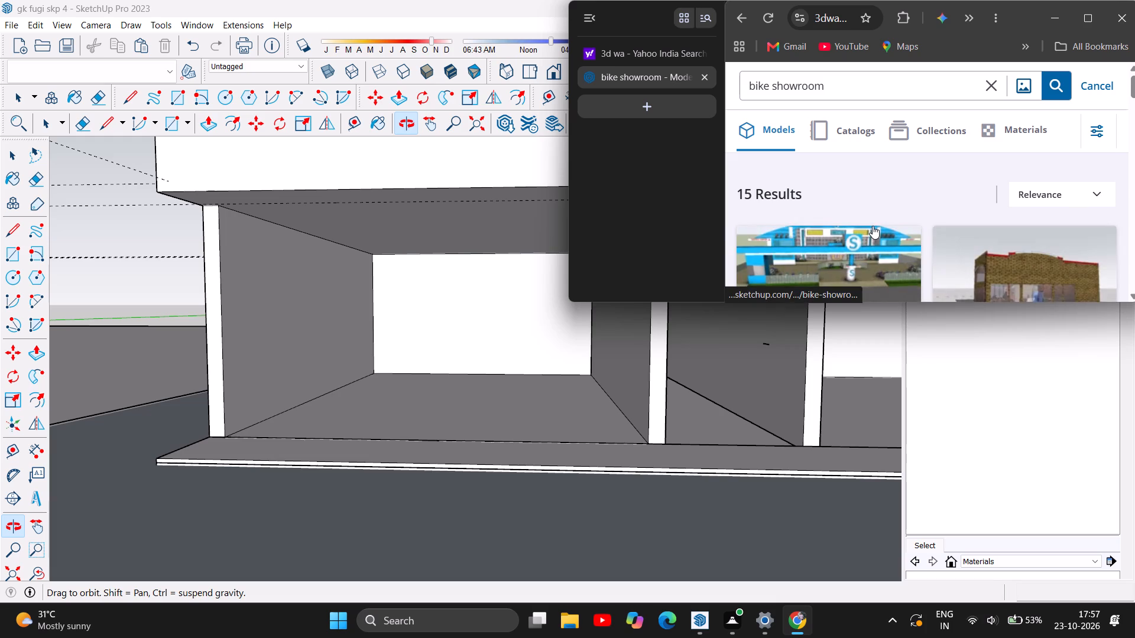
scroll(873, 226, down, 5)
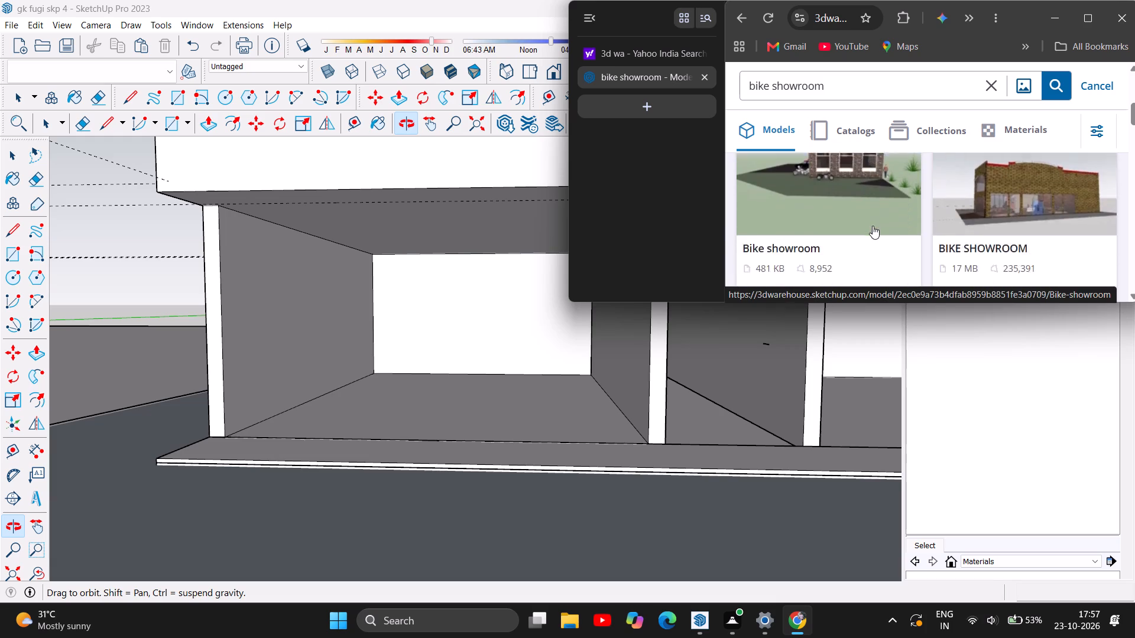
scroll(873, 226, down, 2)
scroll(873, 226, up, 1)
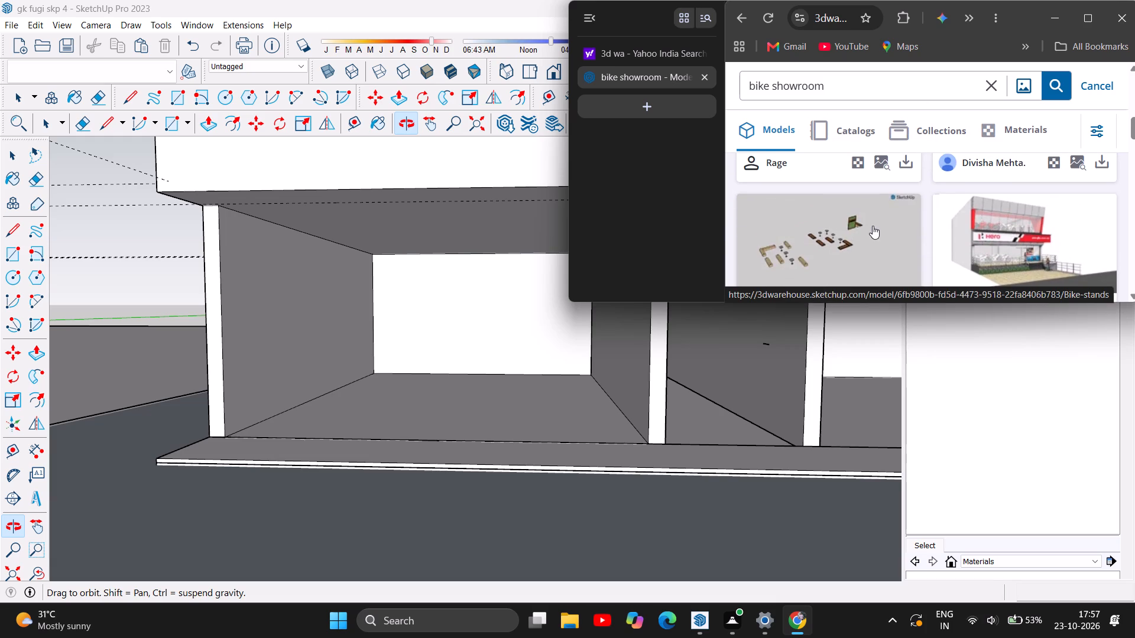
scroll(873, 226, down, 3)
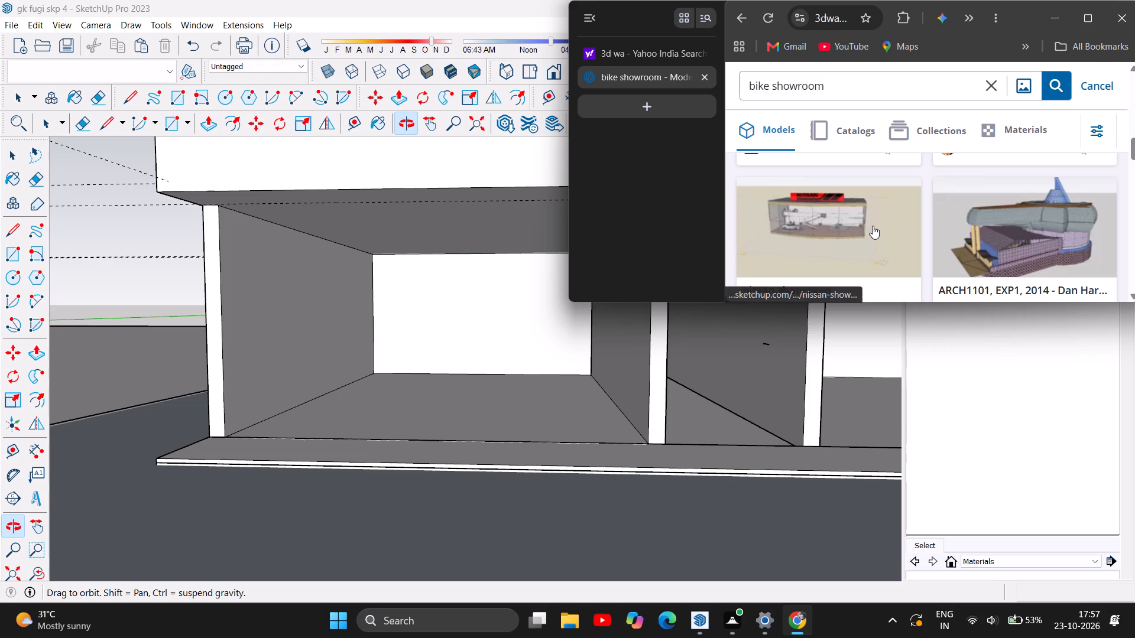
scroll(873, 226, down, 3)
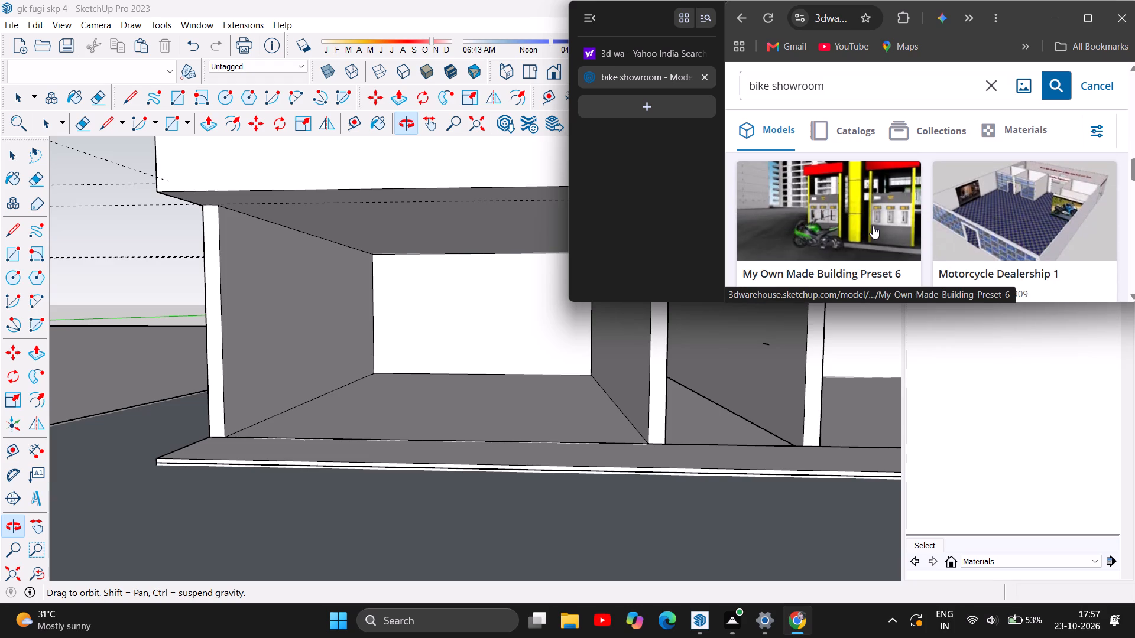
scroll(873, 226, down, 1)
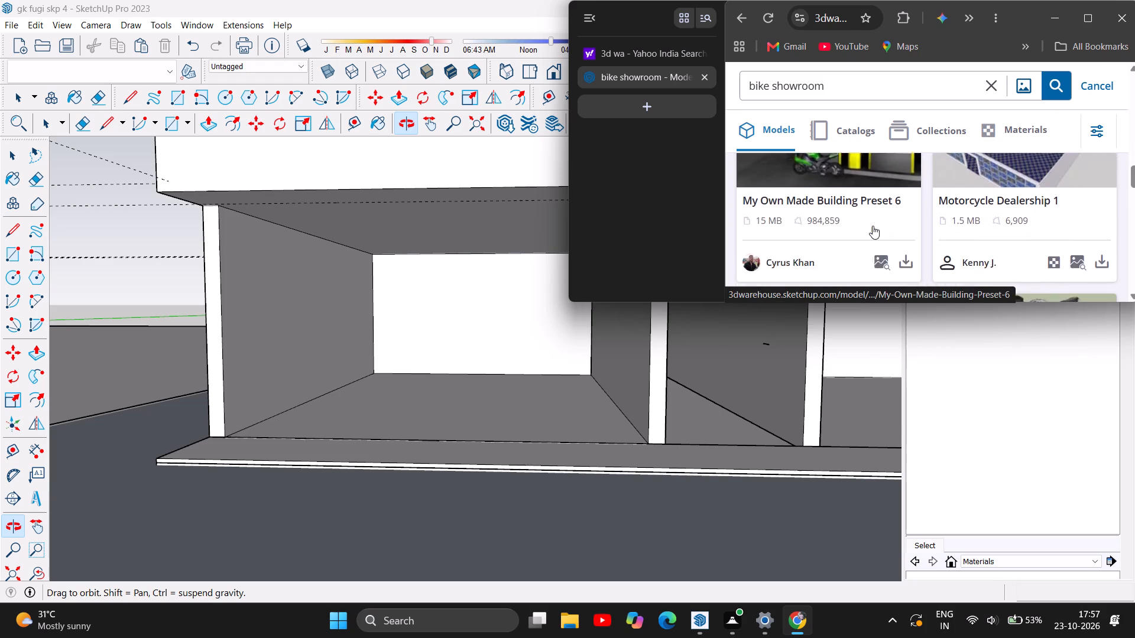
scroll(873, 226, down, 4)
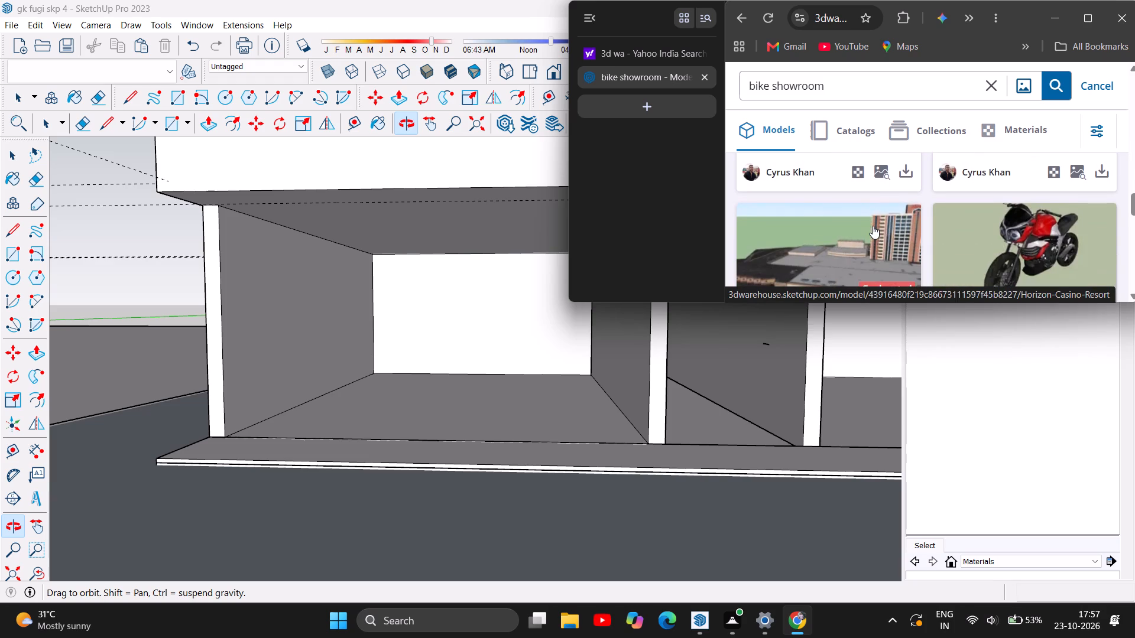
scroll(873, 226, down, 4)
scroll(873, 226, up, 2)
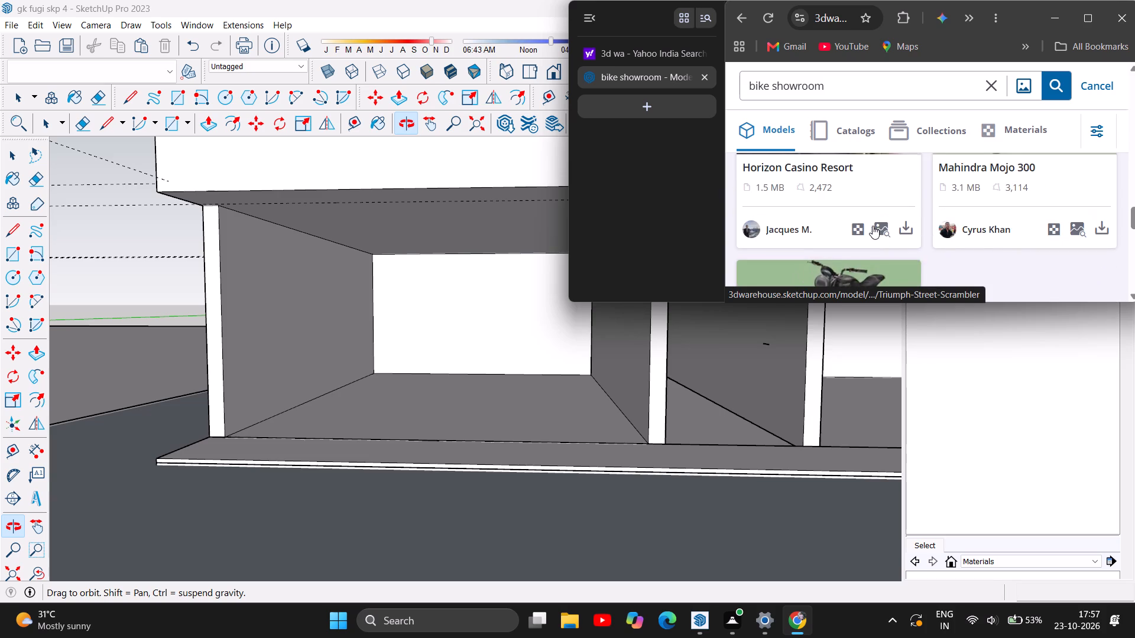
scroll(873, 226, up, 2)
scroll(873, 226, down, 4)
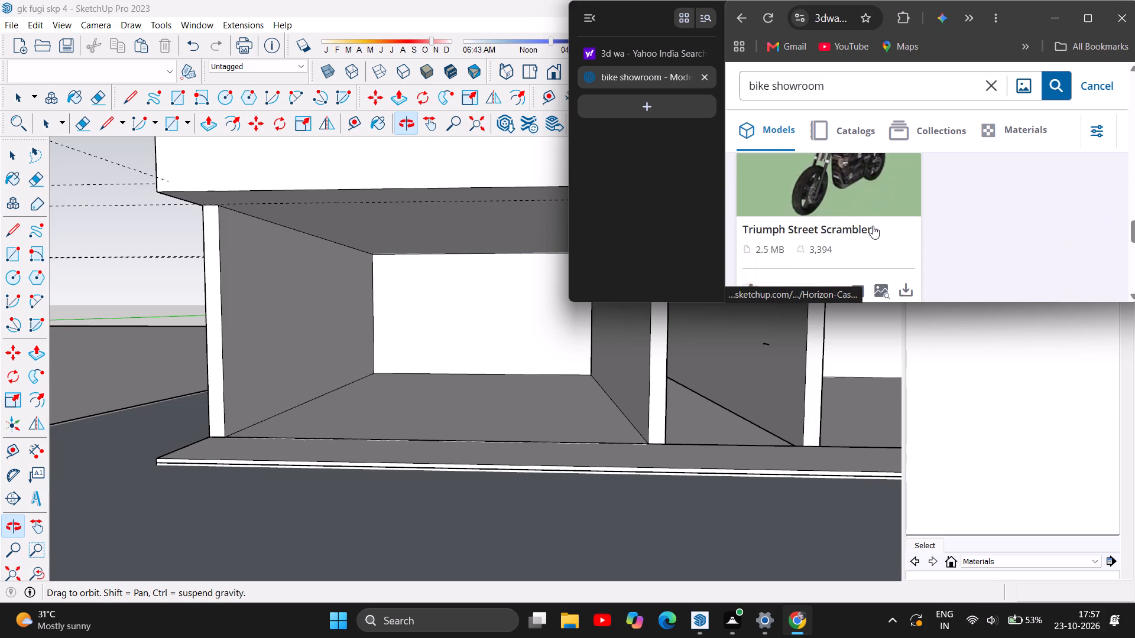
scroll(873, 226, down, 4)
scroll(873, 226, up, 17)
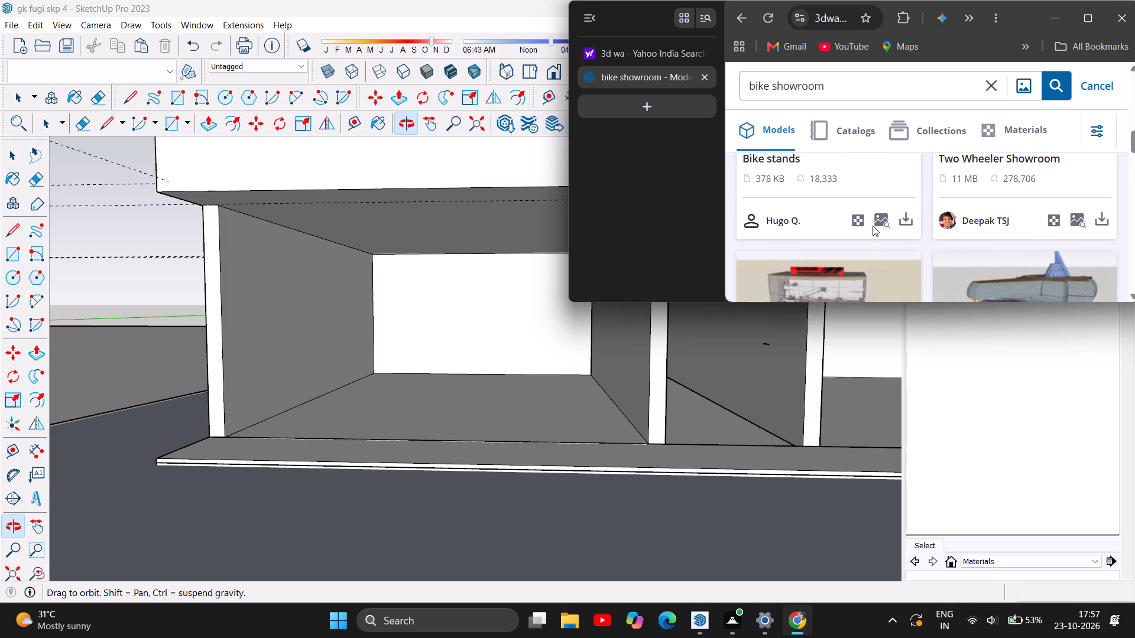
scroll(873, 226, up, 3)
scroll(873, 226, down, 4)
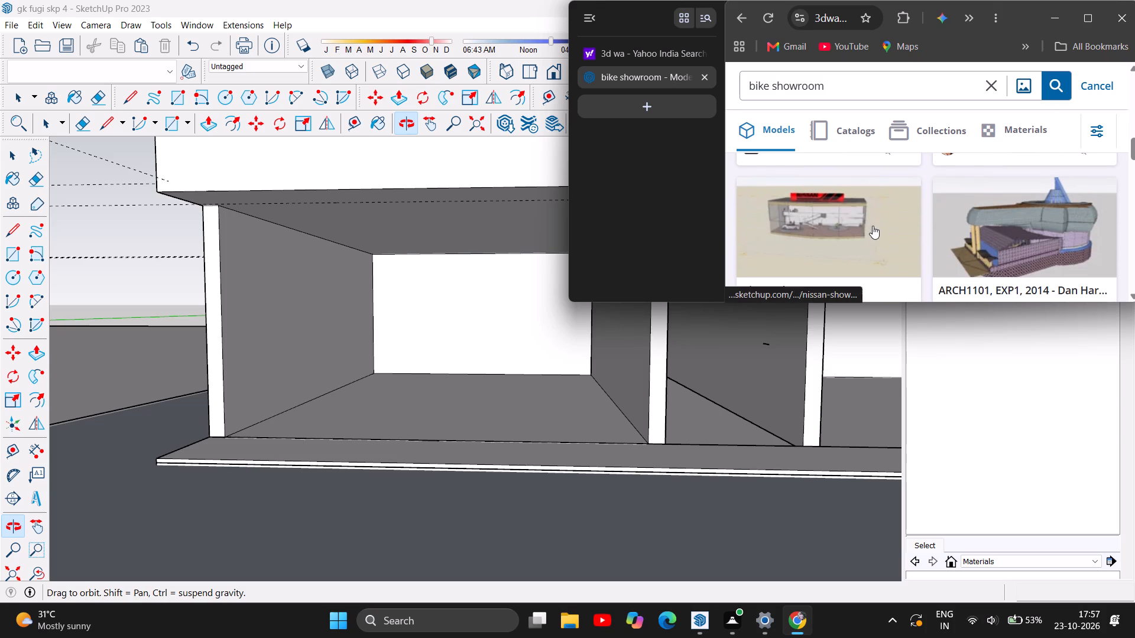
scroll(873, 226, down, 4)
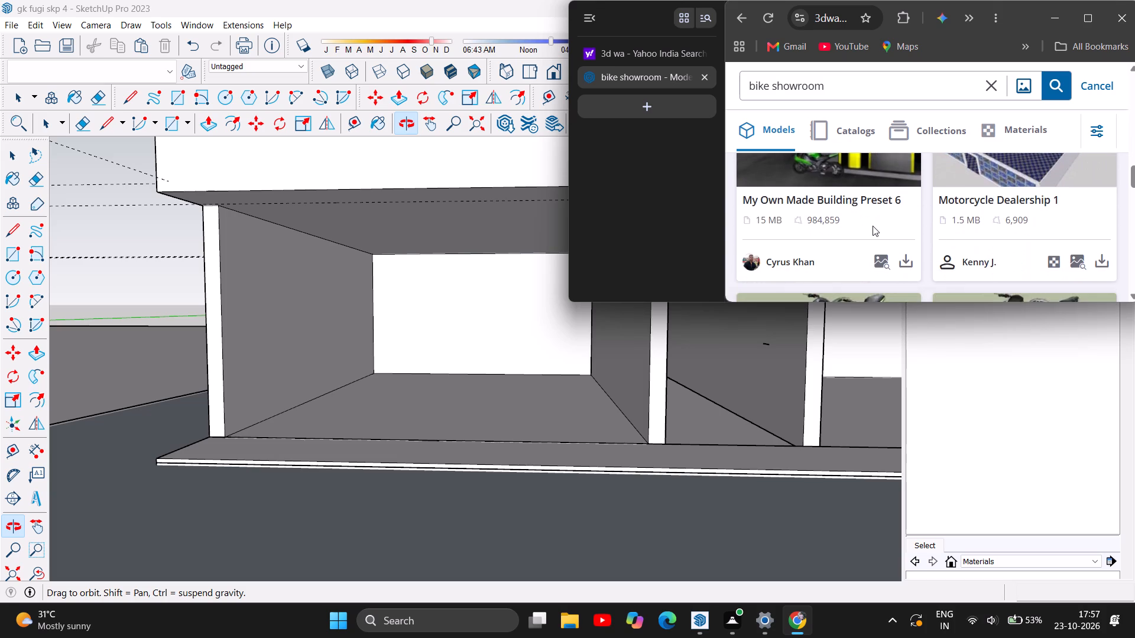
scroll(873, 226, up, 4)
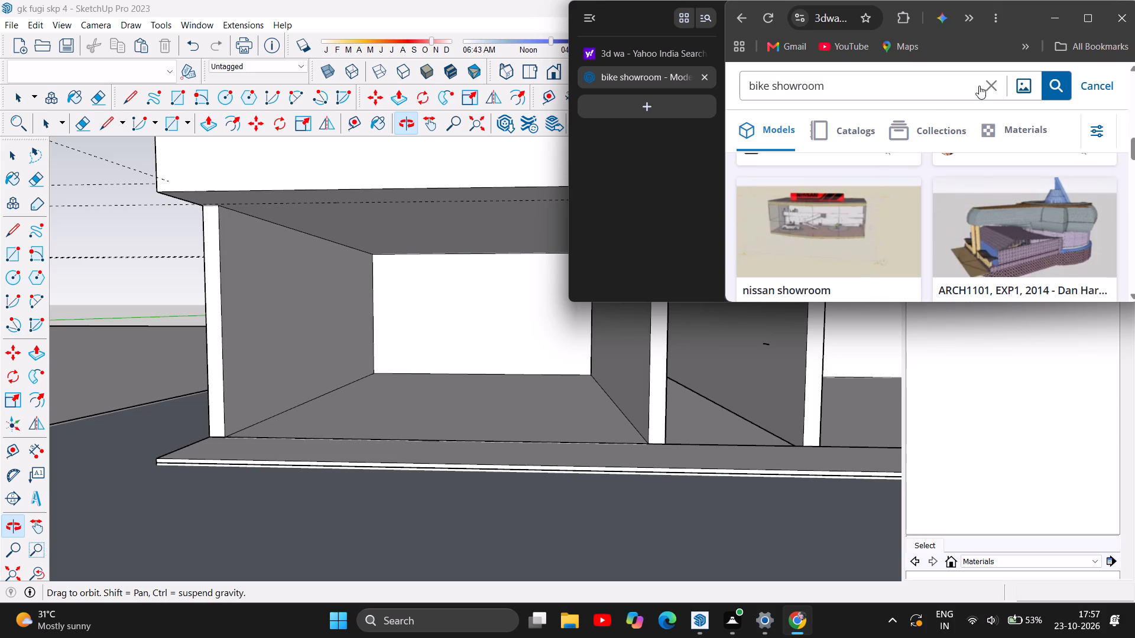
Search 3D Warehouse for "shops" and open the Shop model with clothing shelves and shirts on display.
click(995, 89)
text(shops)
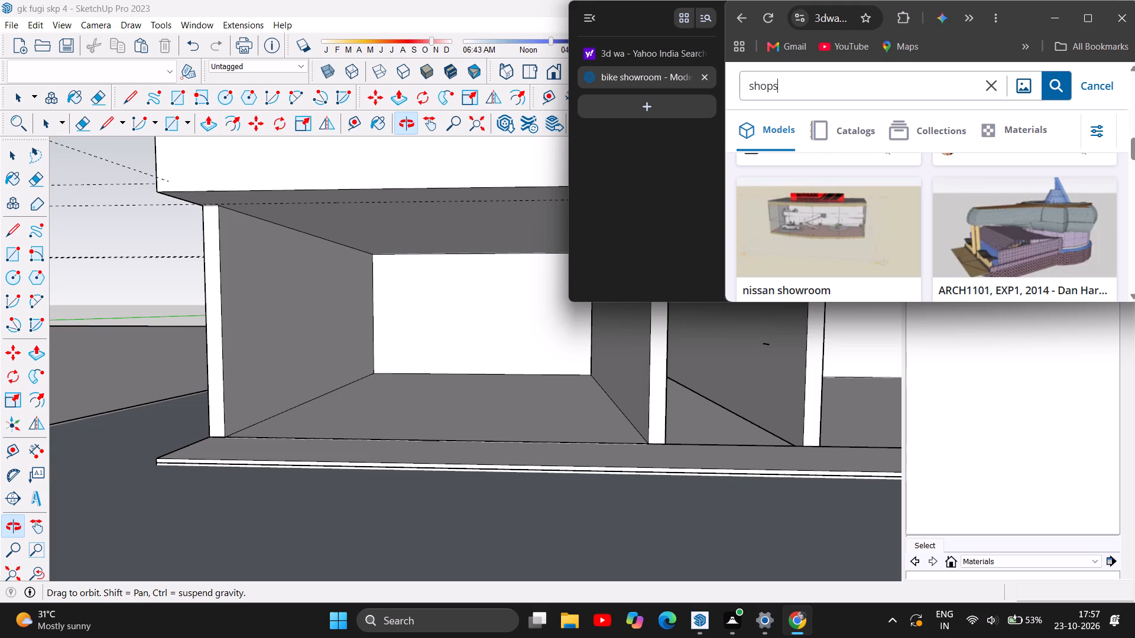
click(1059, 83)
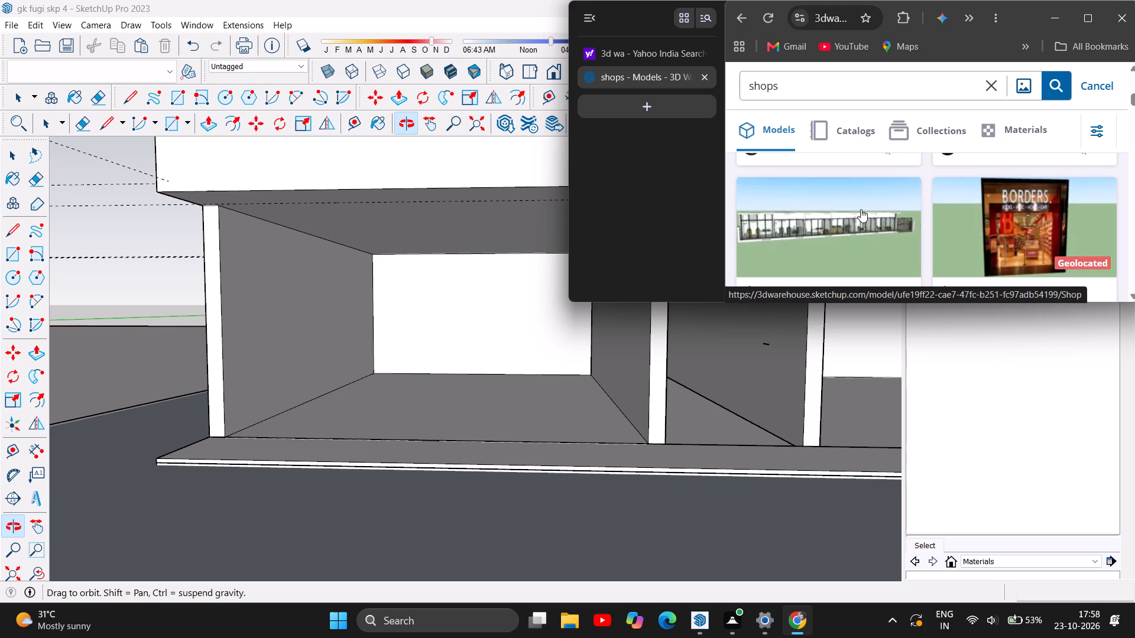
scroll(861, 209, down, 1)
scroll(913, 209, down, 2)
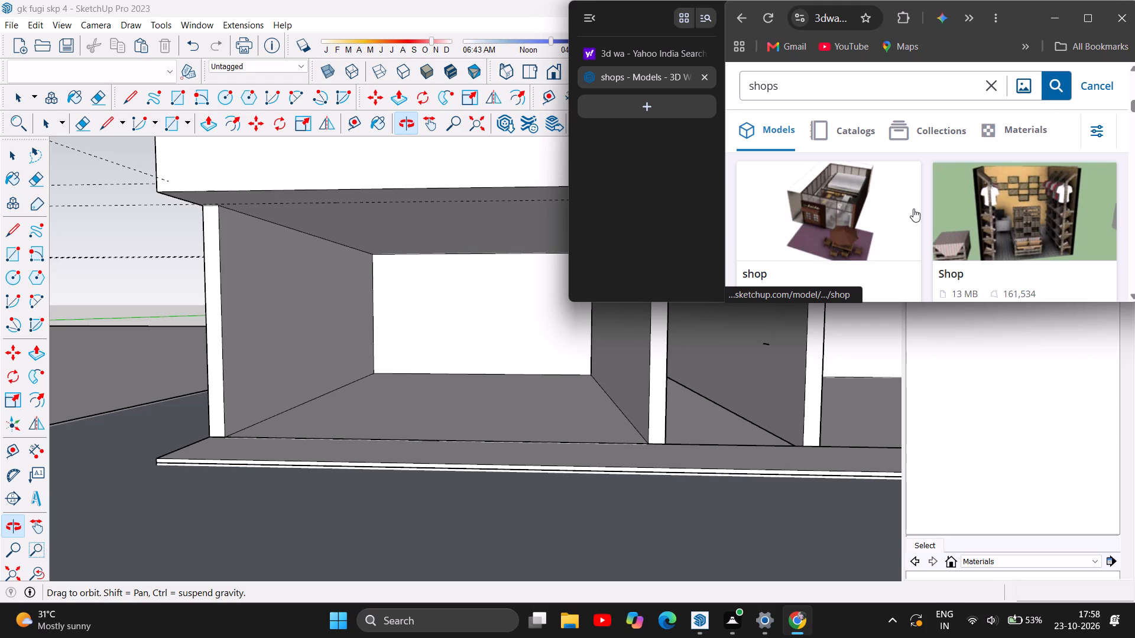
click(1037, 207)
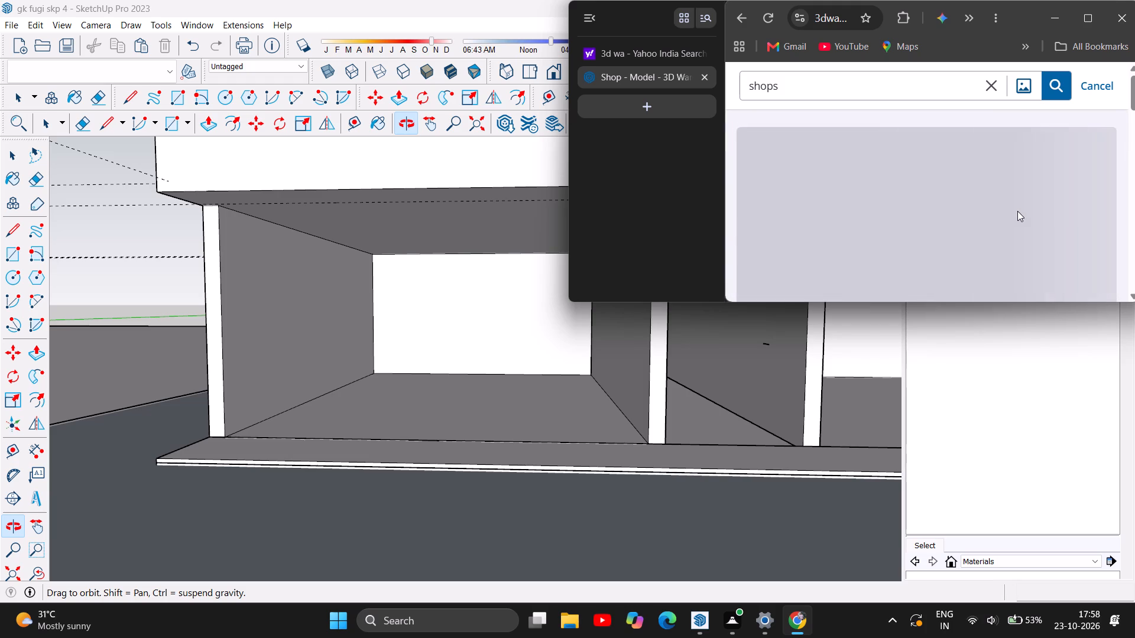
Download the clothing Shop model from 3D Warehouse as a SketchUp file.
scroll(785, 240, down, 1)
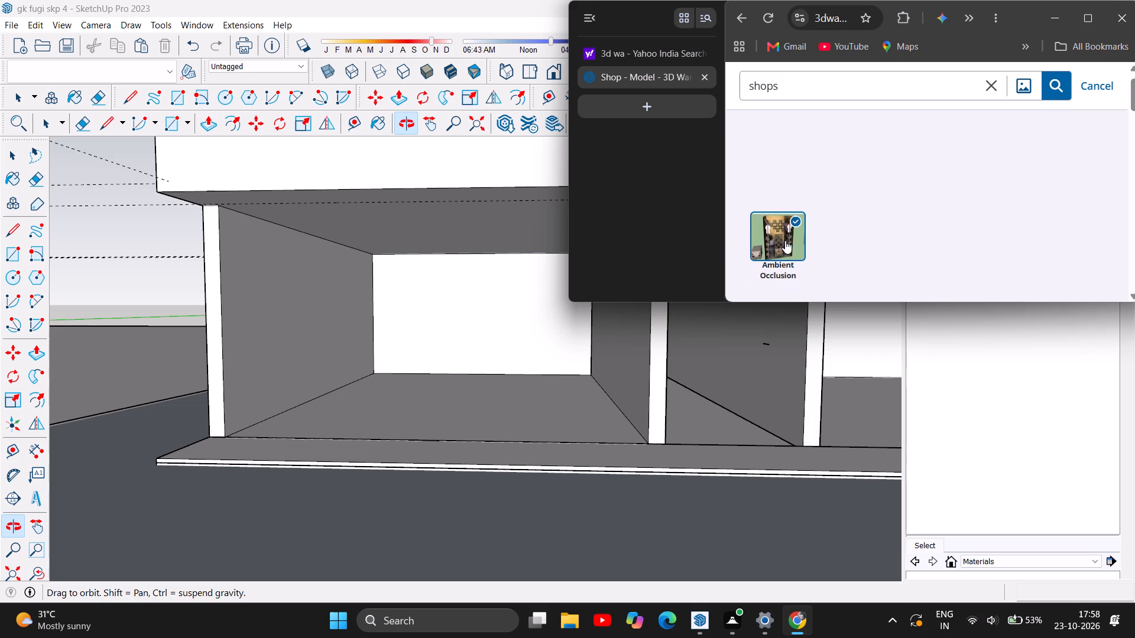
scroll(785, 240, down, 1)
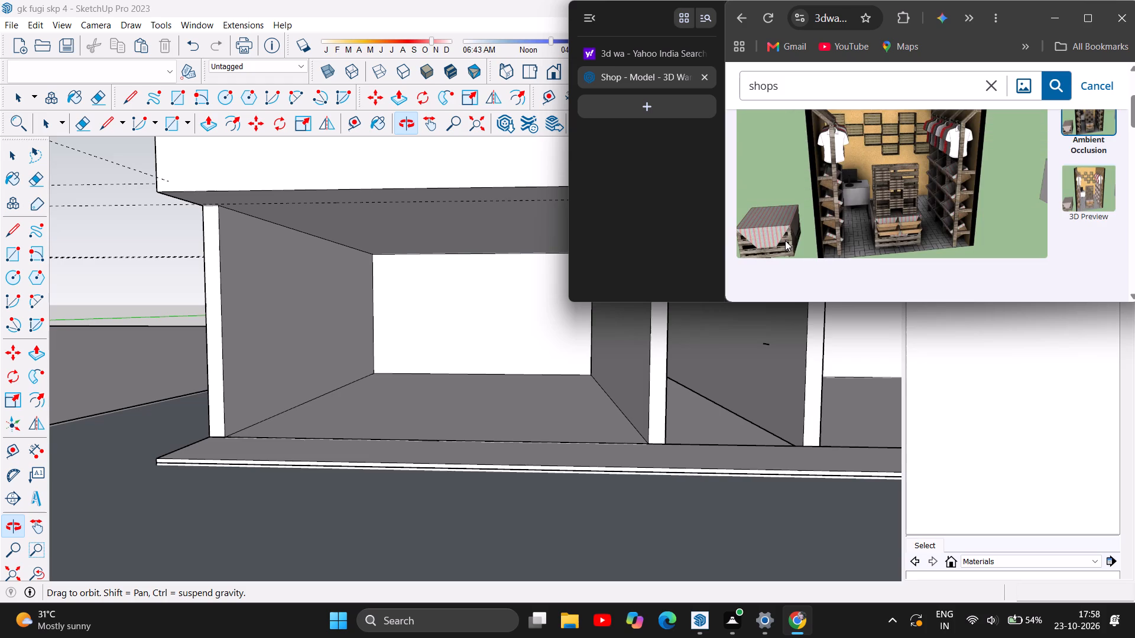
scroll(909, 223, down, 3)
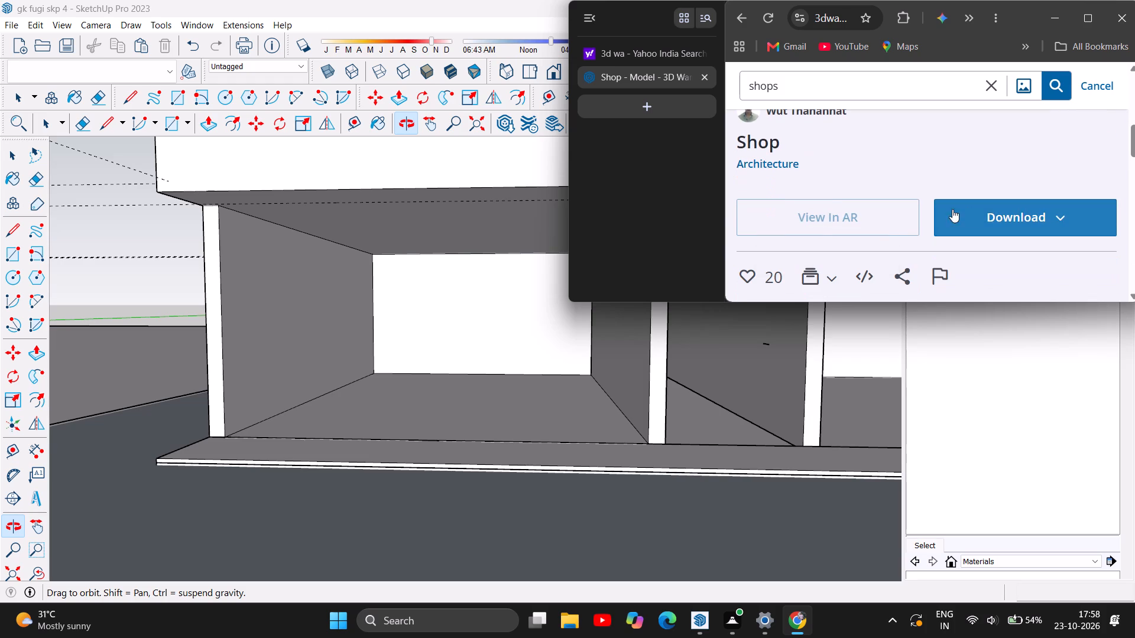
click(985, 213)
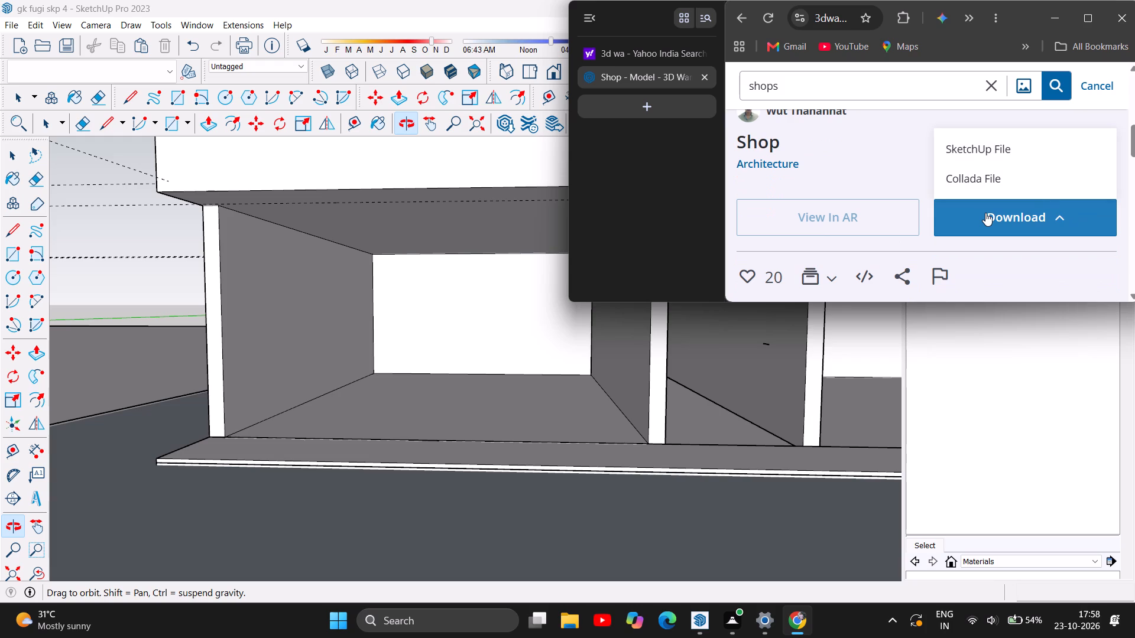
click(982, 150)
Review the Shop model's preview image and its model information, including polygon count, file size and modified date.
scroll(957, 206, up, 2)
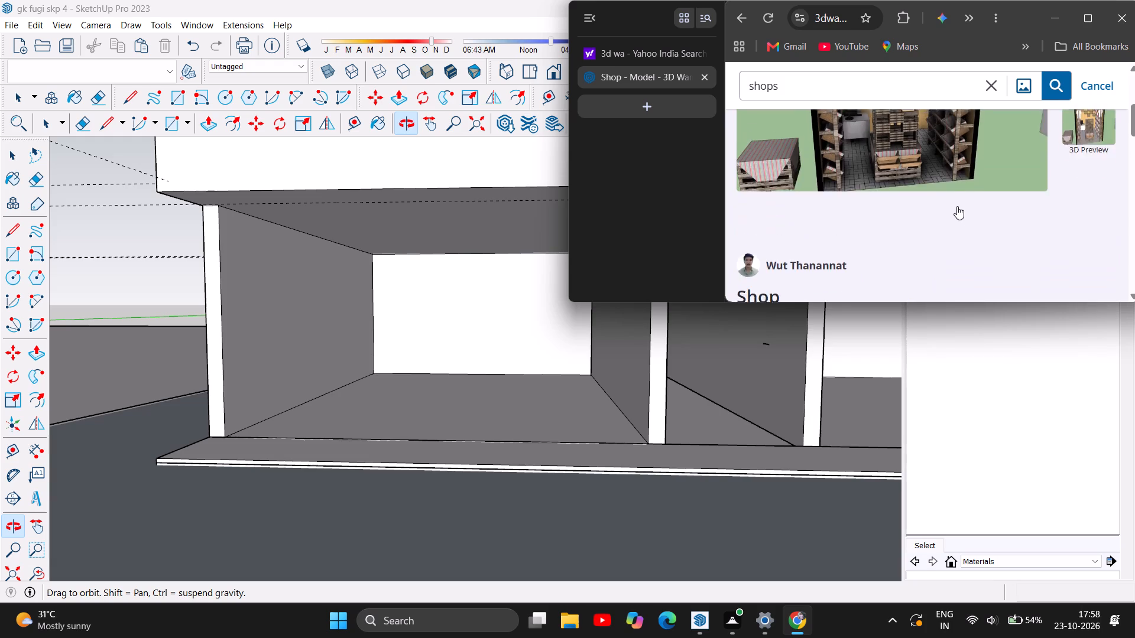
scroll(957, 206, up, 3)
scroll(952, 233, down, 2)
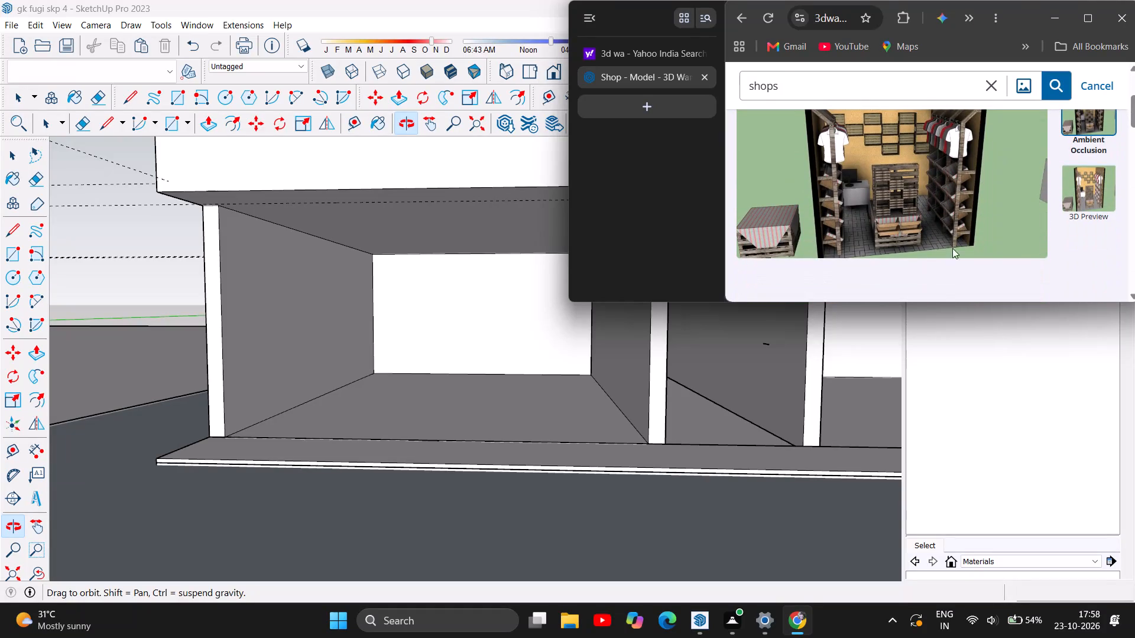
scroll(950, 237, down, 2)
scroll(950, 237, up, 2)
scroll(950, 237, down, 4)
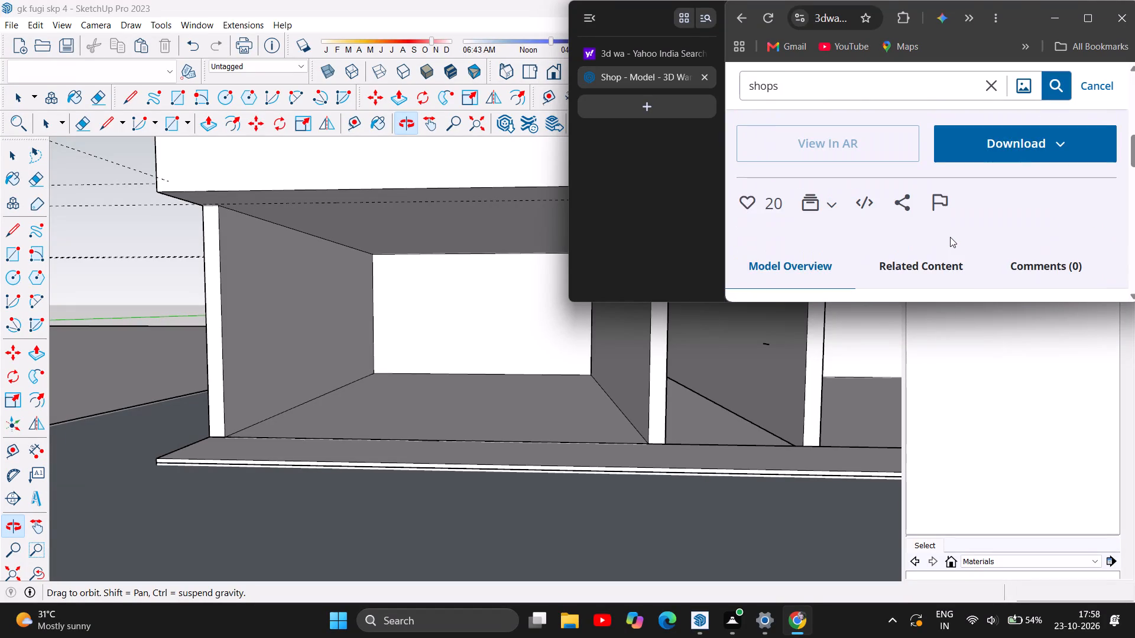
scroll(950, 237, down, 3)
scroll(992, 187, down, 5)
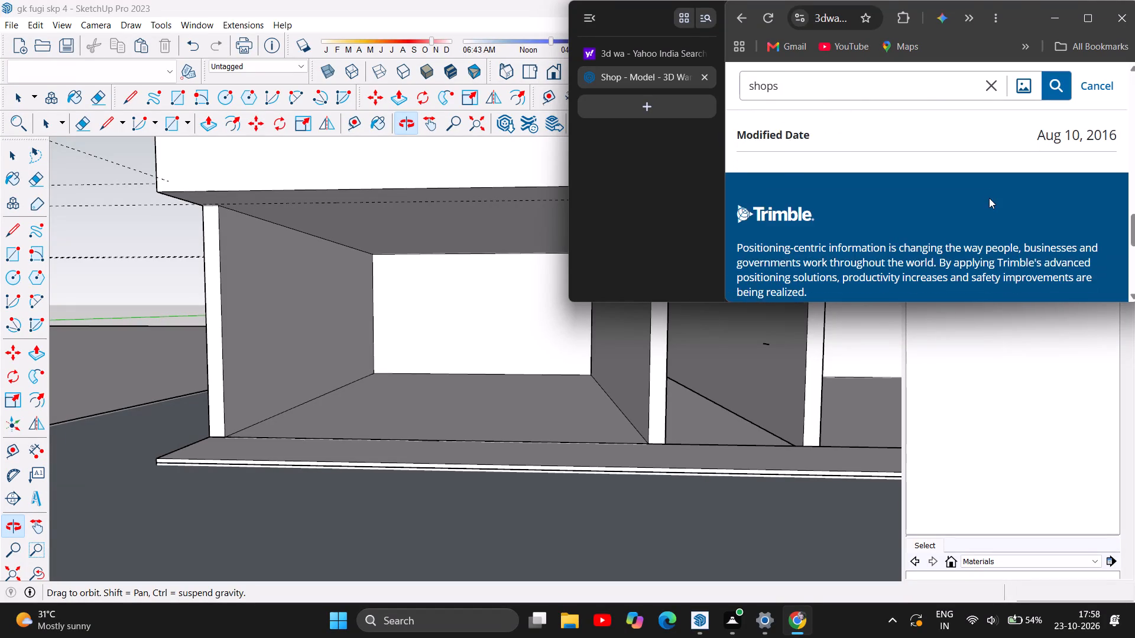
scroll(989, 198, up, 10)
scroll(988, 197, down, 4)
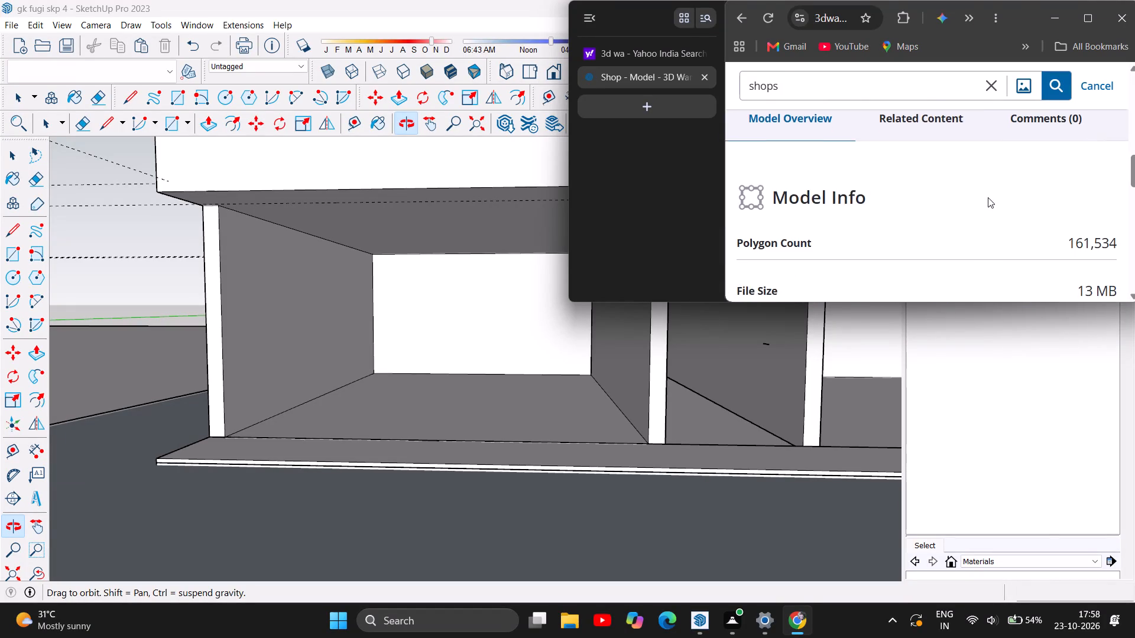
Review the open Shop model page and return to the 3D Warehouse results for shops.
scroll(988, 197, down, 1)
scroll(987, 201, up, 9)
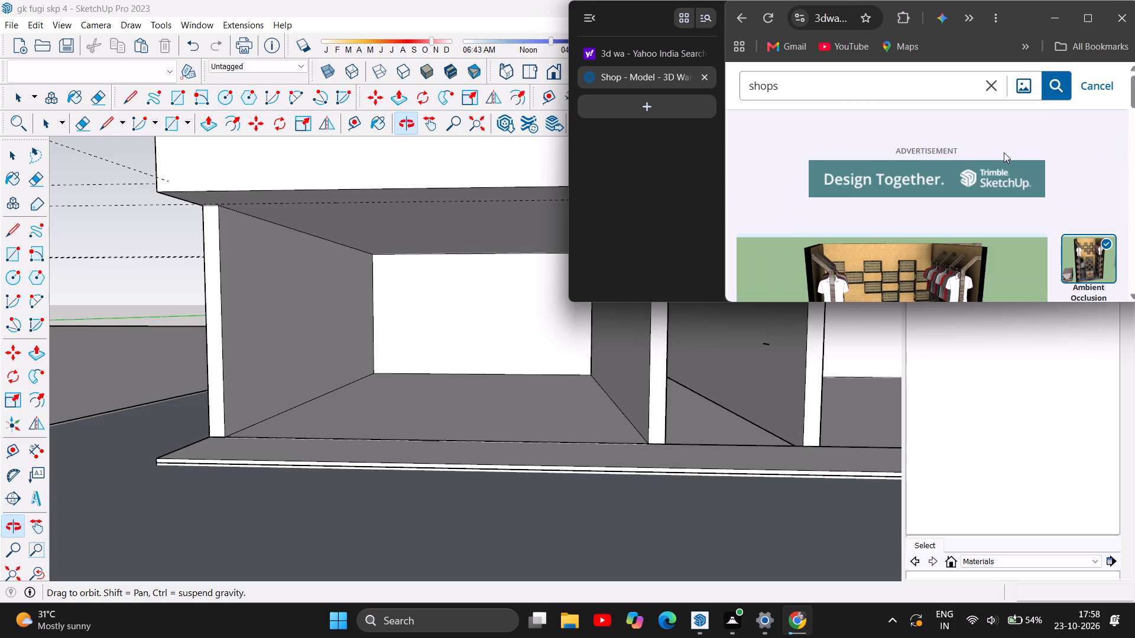
scroll(984, 170, up, 4)
click(736, 16)
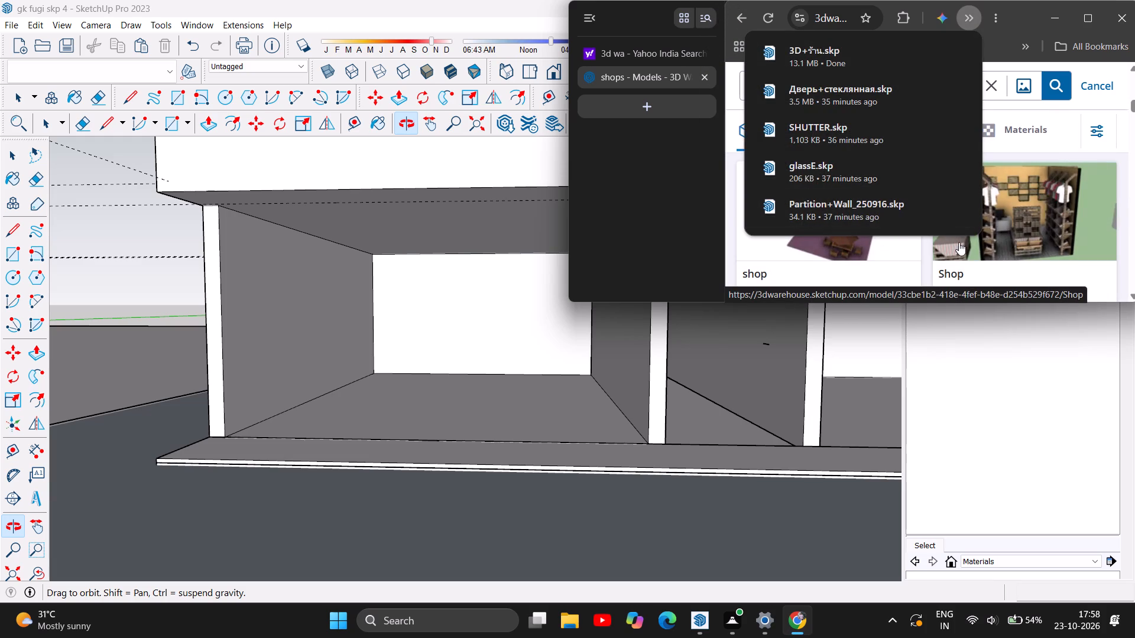
Browse the shops model results for shop interiors and clothing displays suited to the building's ground-floor units.
scroll(1026, 235, down, 2)
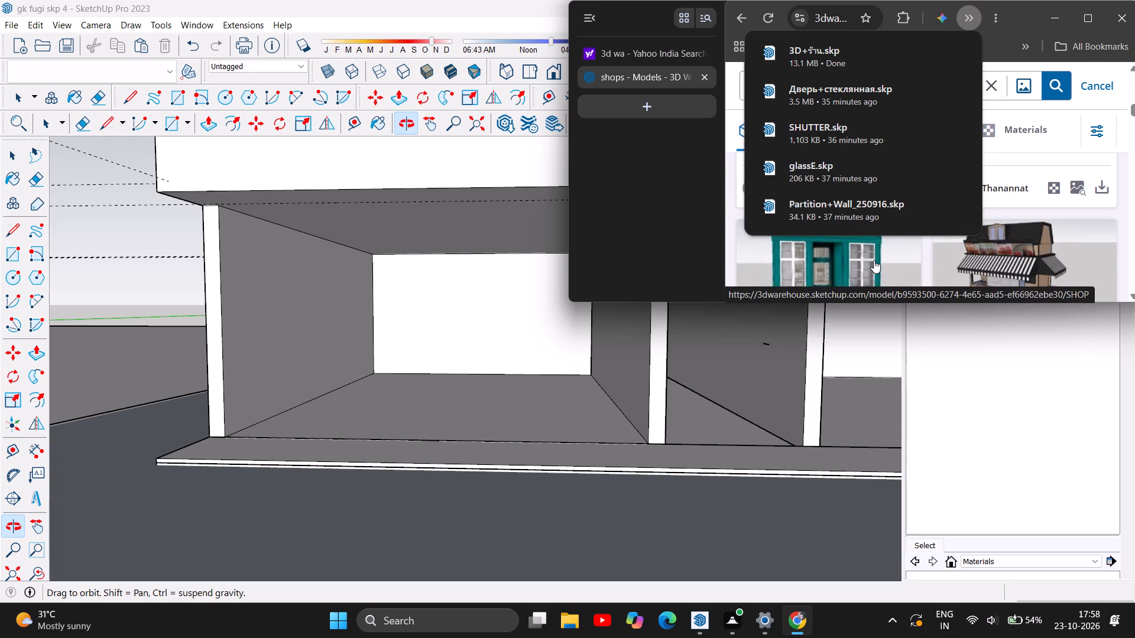
click(1126, 216)
scroll(1075, 256, down, 1)
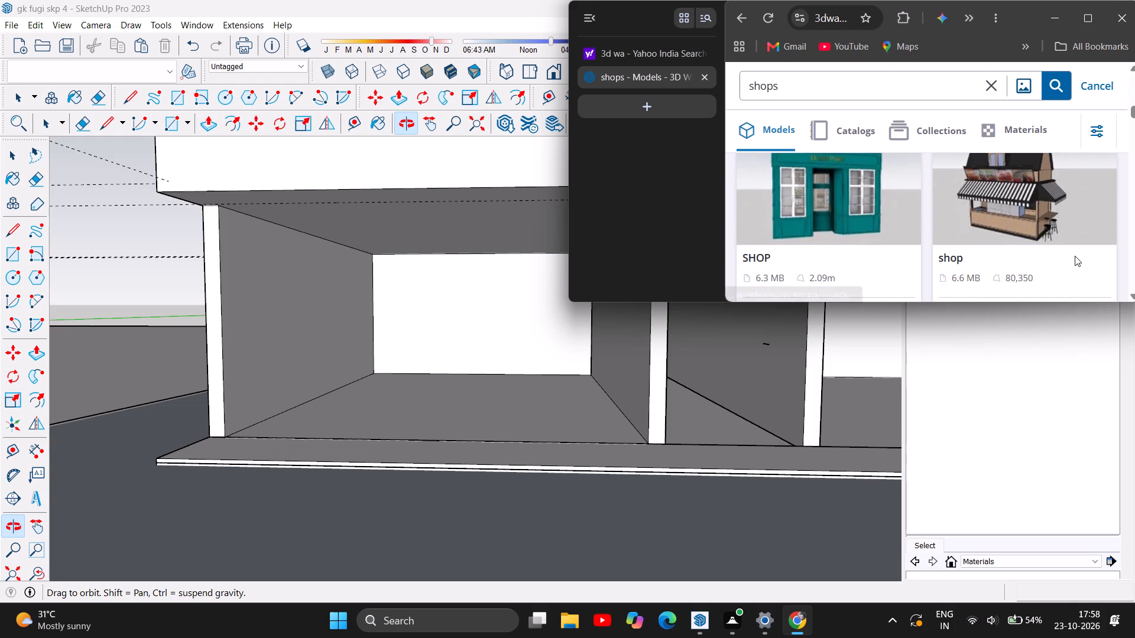
right_click(1071, 258)
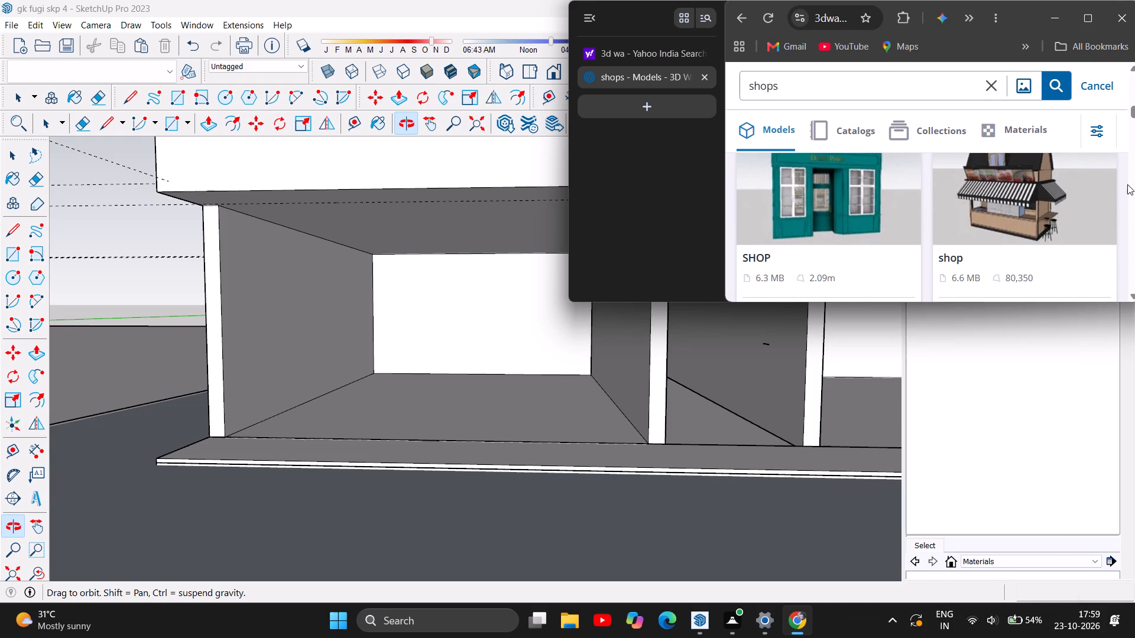
click(1127, 184)
scroll(1113, 191, down, 3)
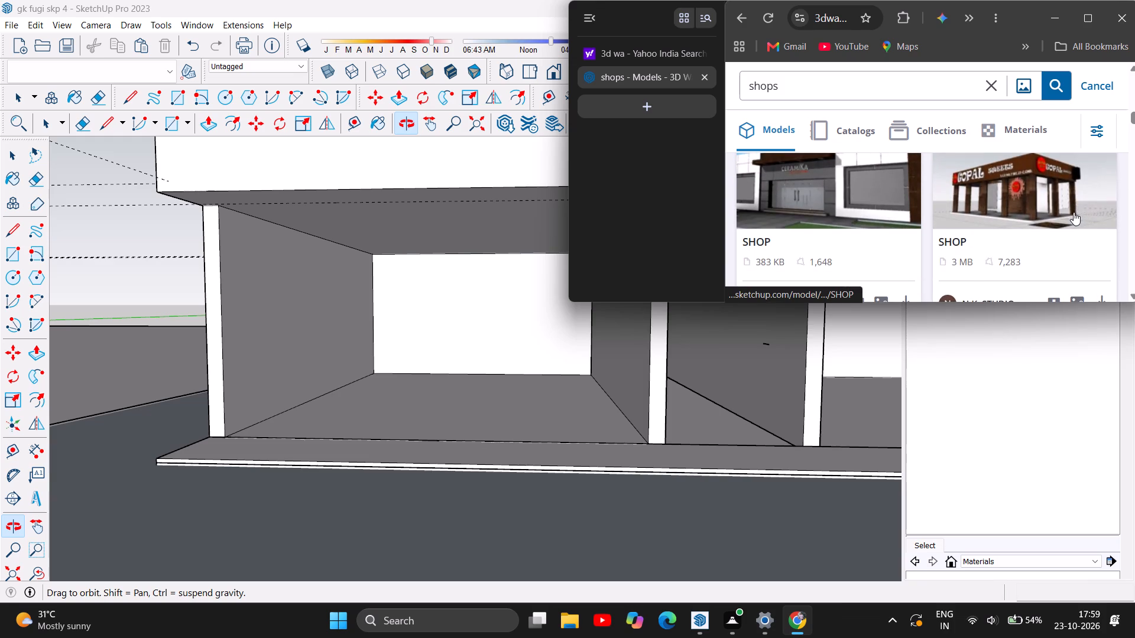
scroll(1067, 215, down, 1)
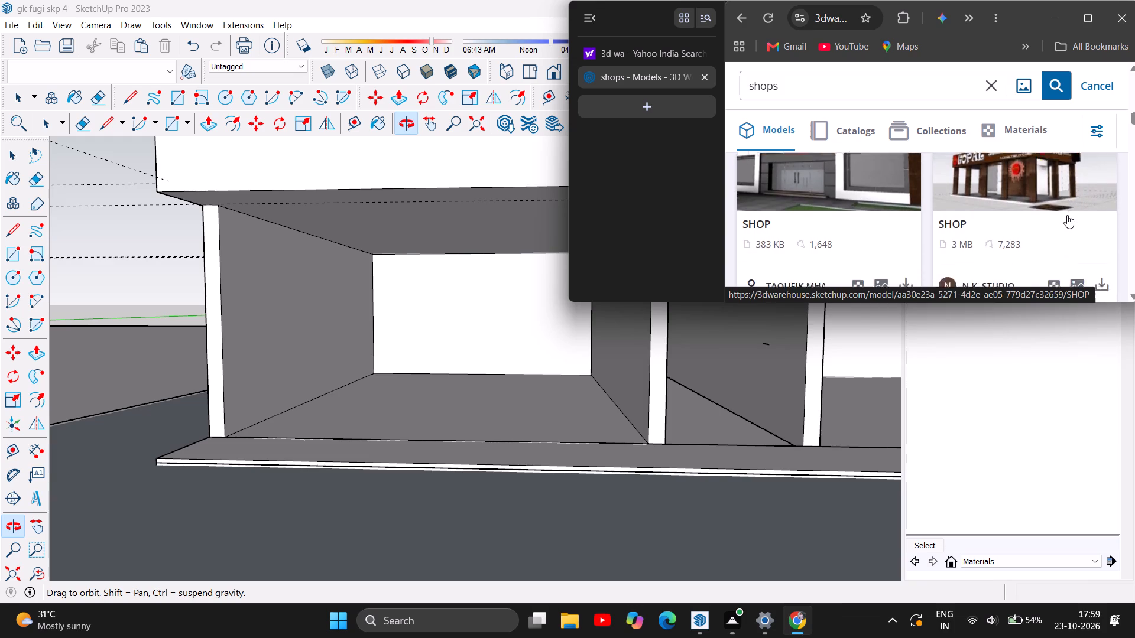
scroll(1067, 215, down, 1)
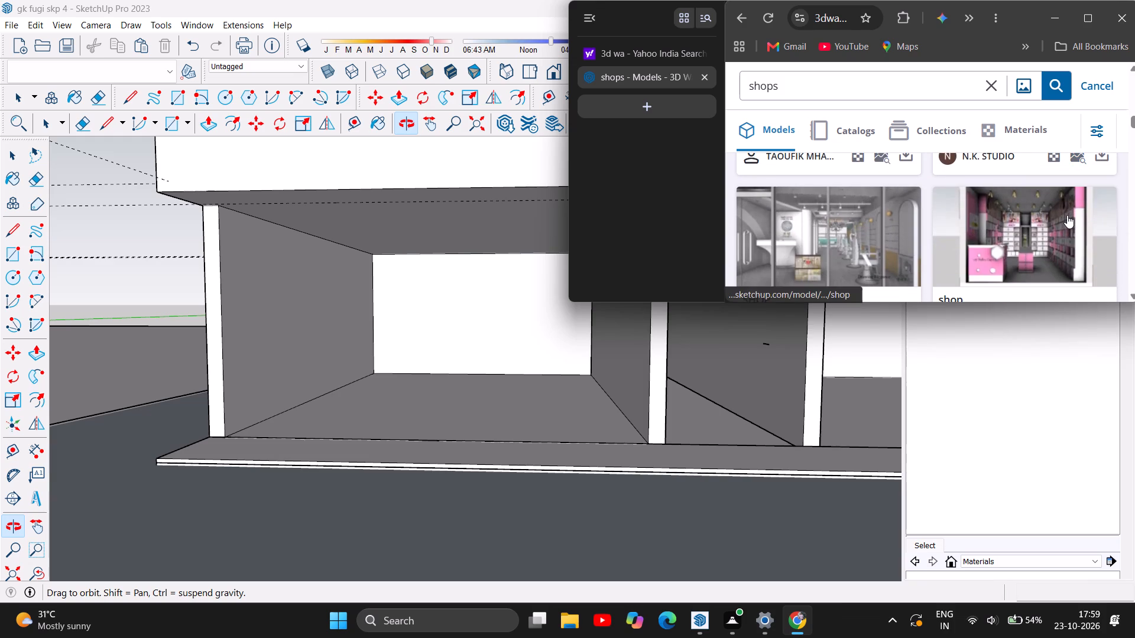
scroll(1067, 215, down, 3)
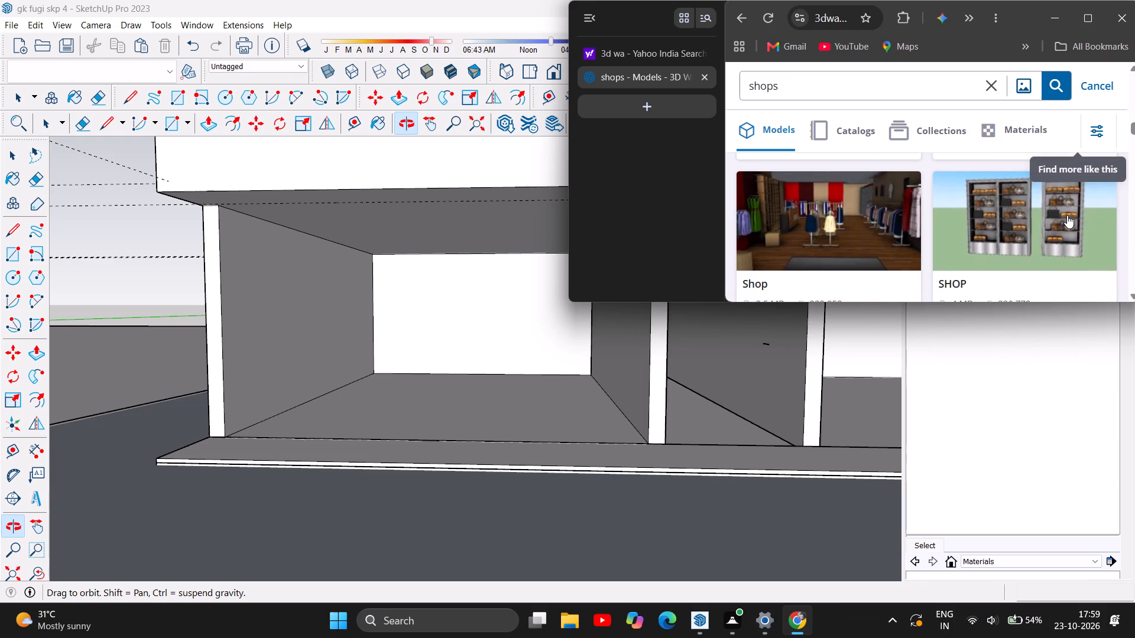
scroll(1067, 215, down, 1)
scroll(1067, 215, up, 1)
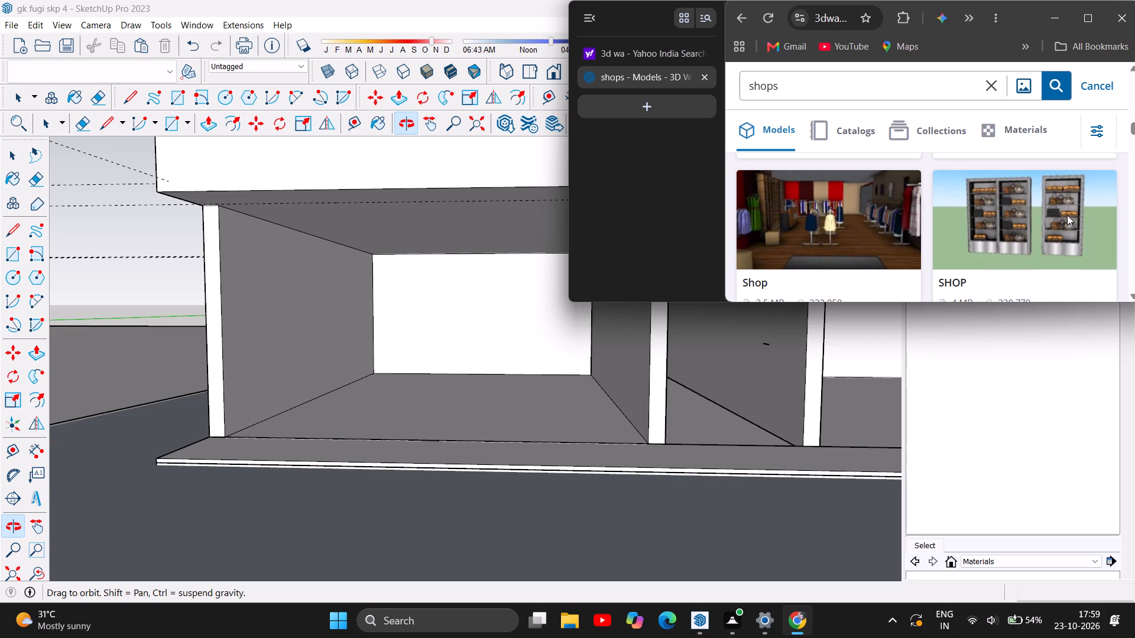
scroll(1067, 215, down, 1)
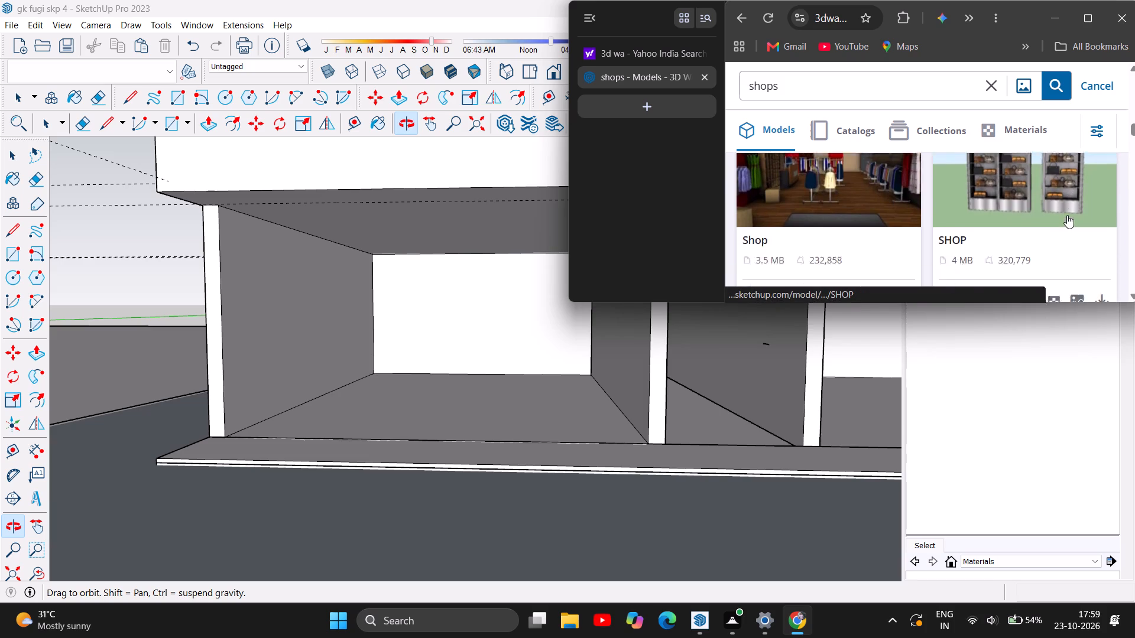
scroll(1067, 215, down, 2)
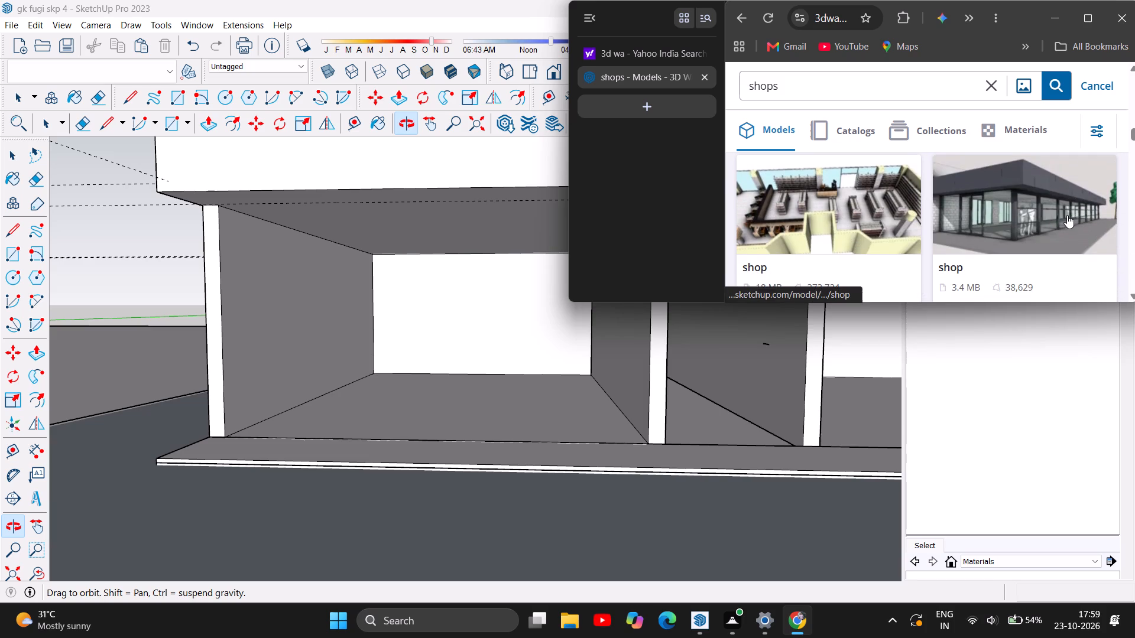
scroll(1067, 215, down, 1)
scroll(1067, 215, up, 1)
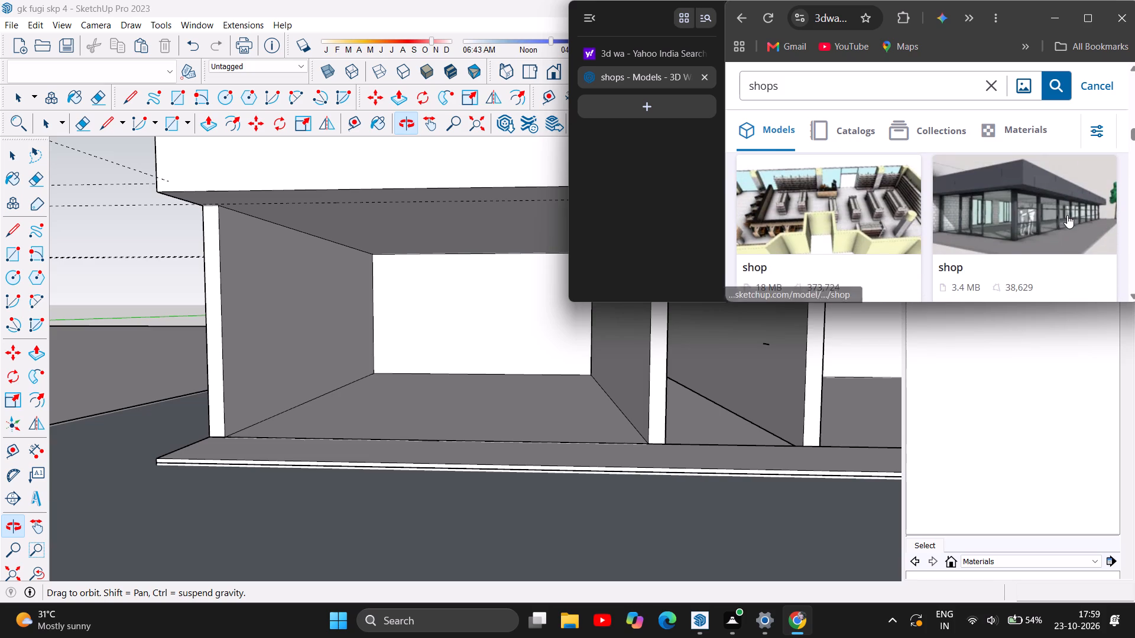
scroll(1067, 215, down, 1)
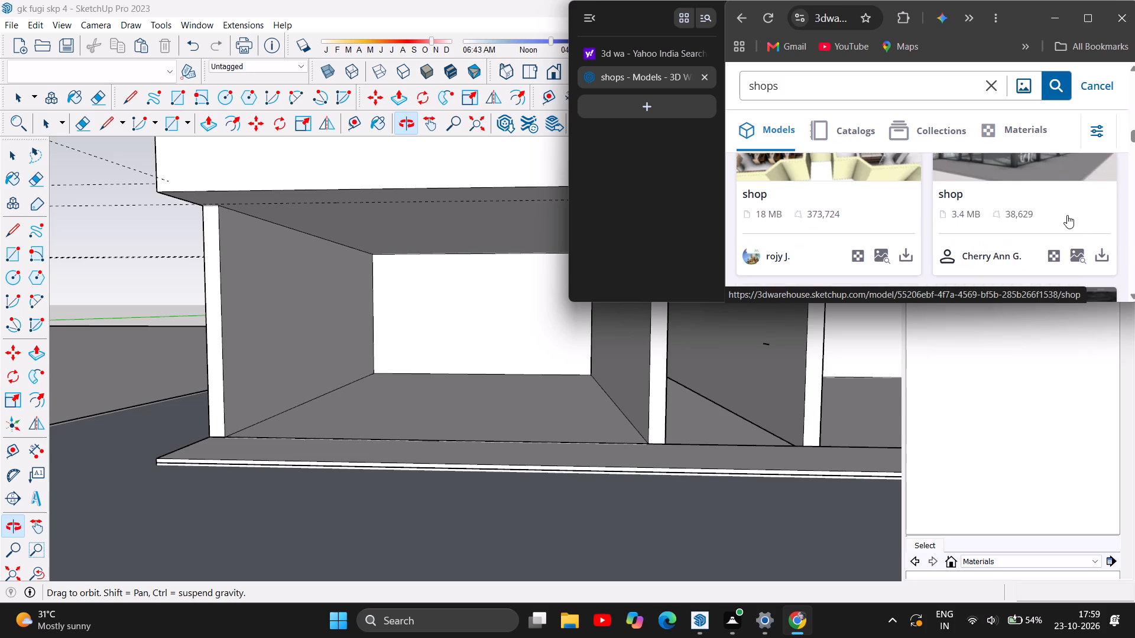
scroll(1067, 215, down, 1)
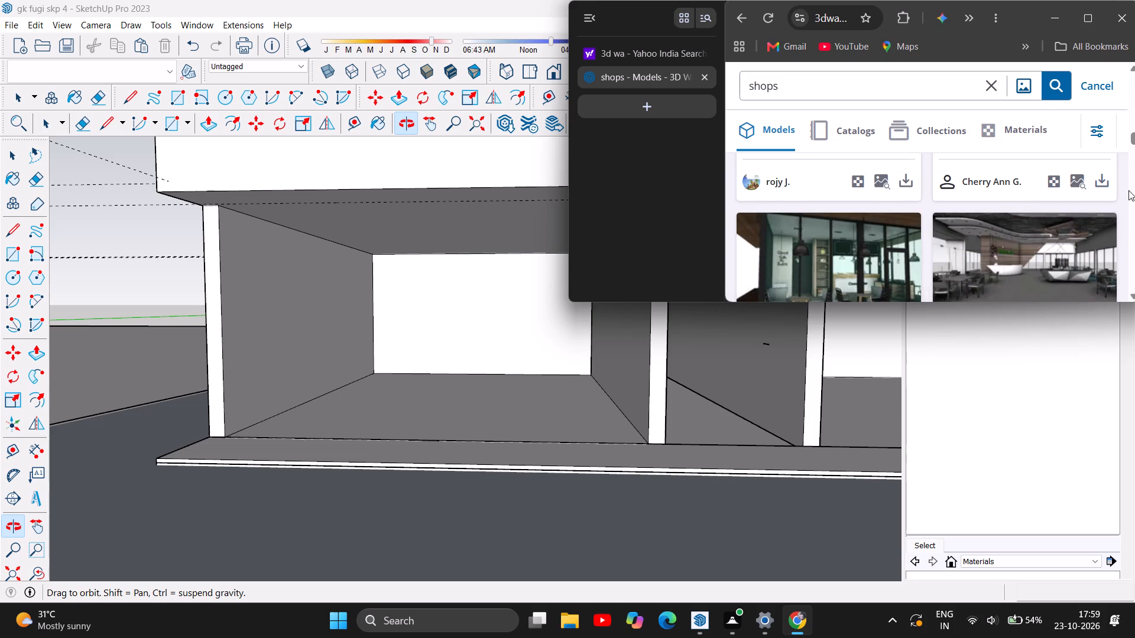
scroll(1115, 207, down, 2)
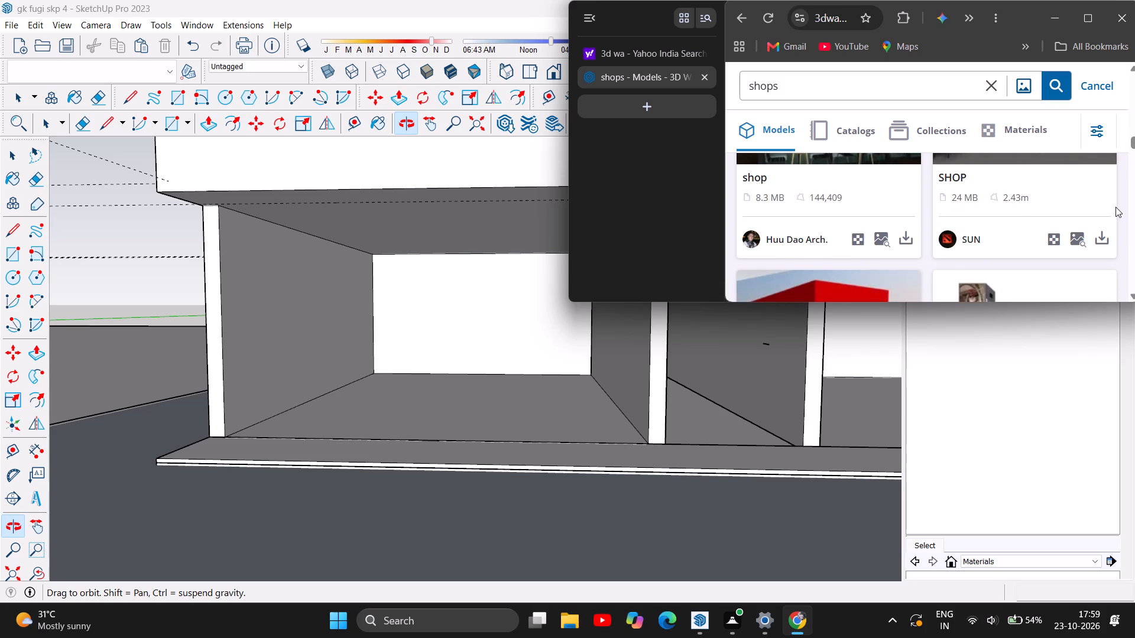
scroll(1115, 207, down, 2)
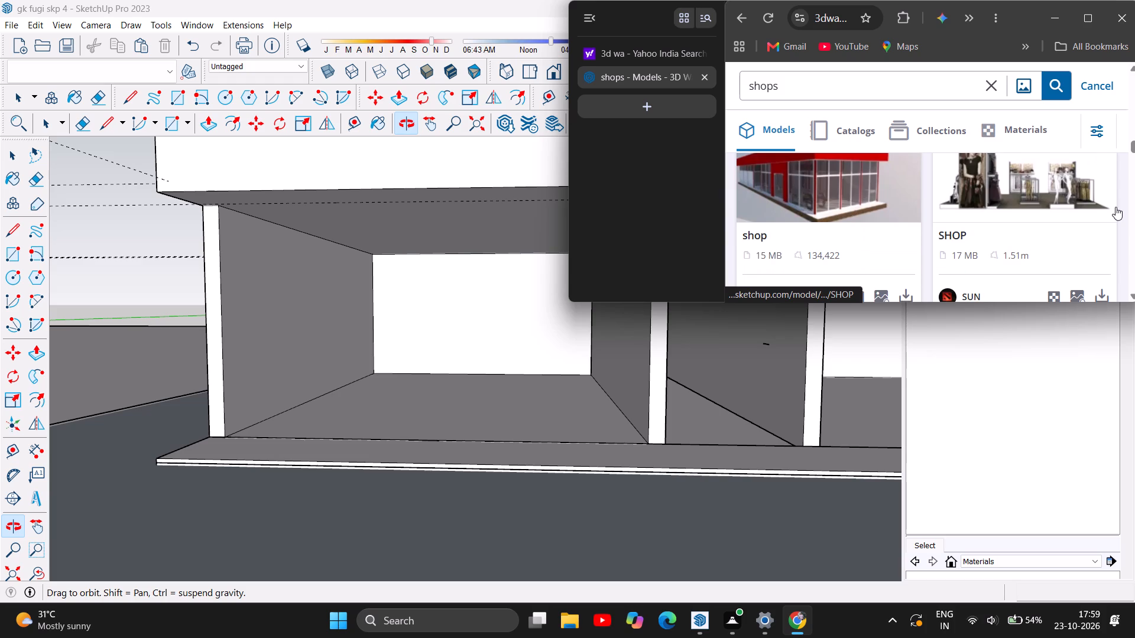
scroll(1115, 207, down, 2)
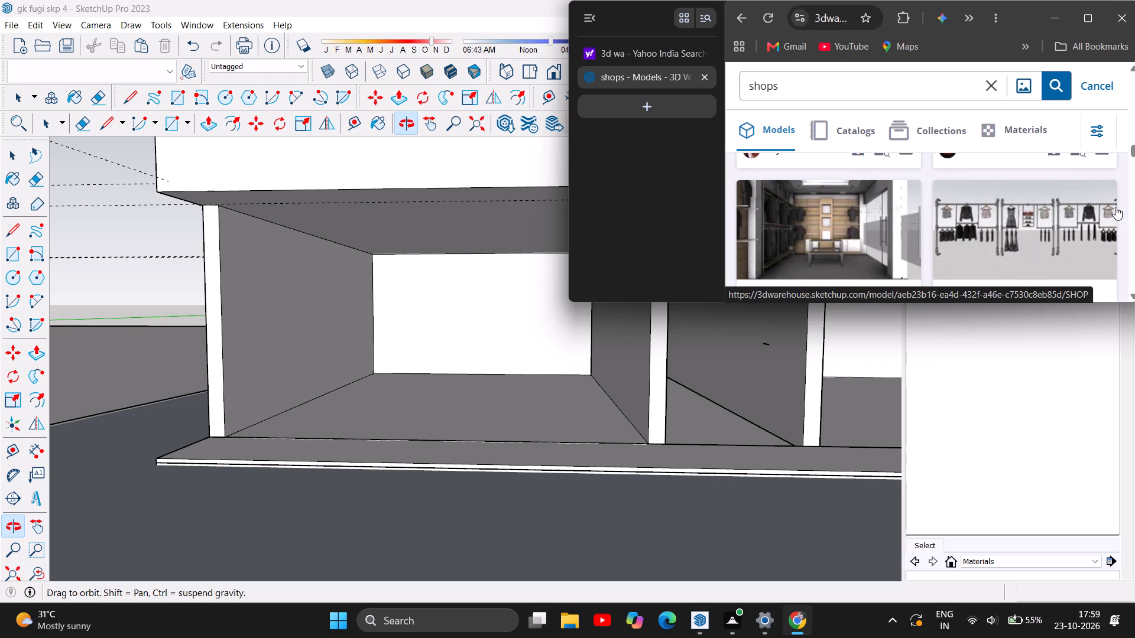
scroll(1114, 207, down, 1)
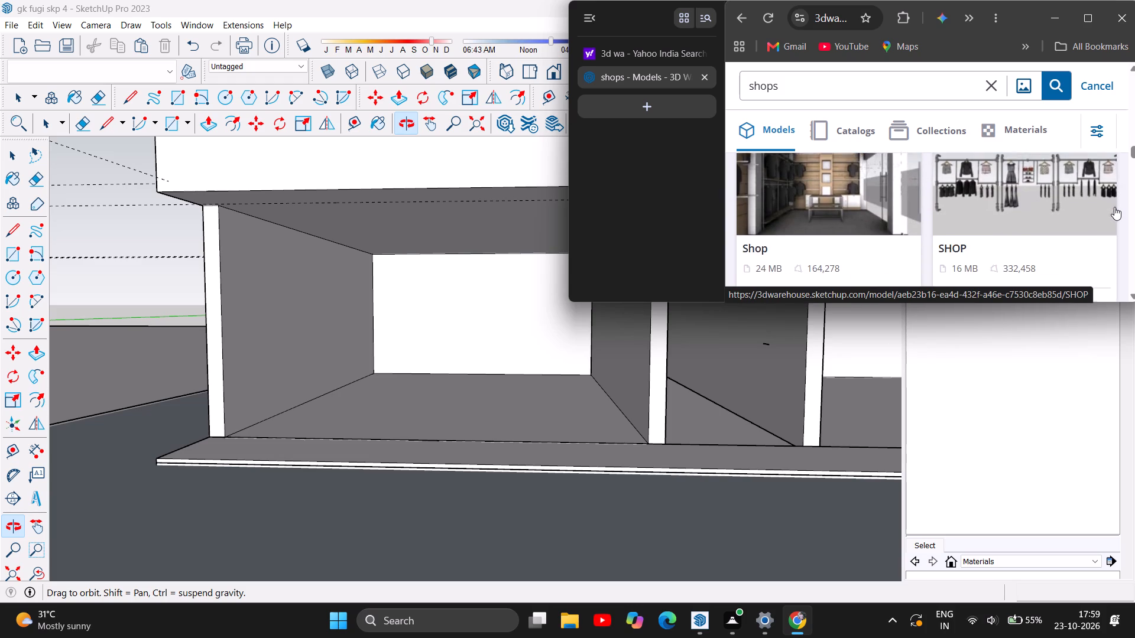
scroll(1114, 207, up, 1)
scroll(1114, 207, down, 3)
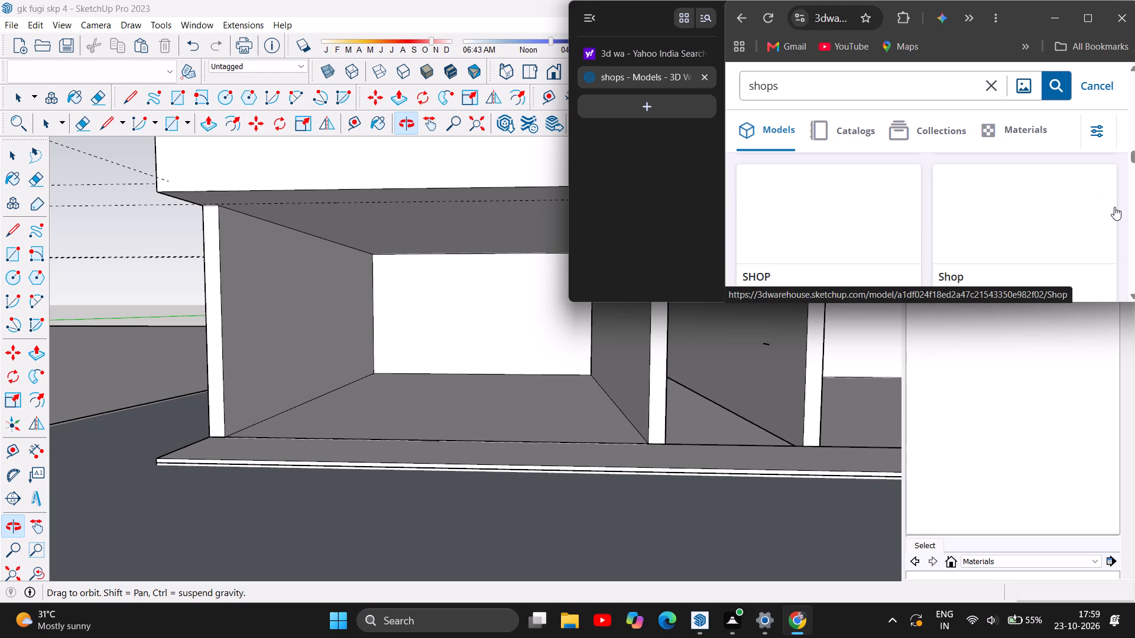
scroll(1114, 207, up, 3)
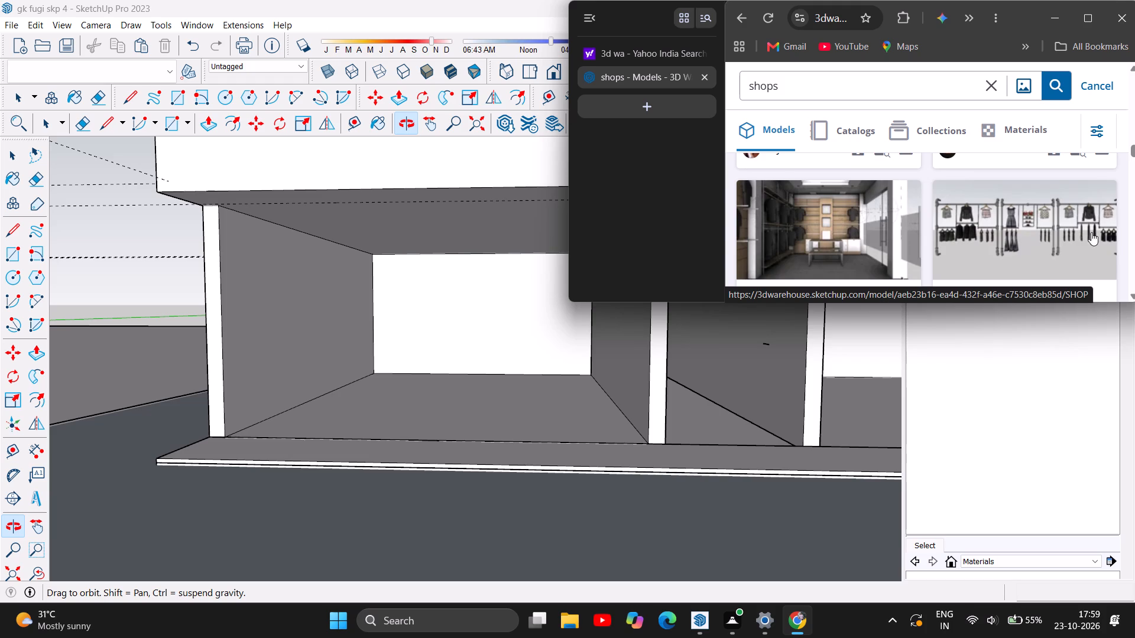
Download the SHOP clothing display model with the wall grid, shelves and hanging shirts as a SketchUp file.
scroll(1071, 256, down, 3)
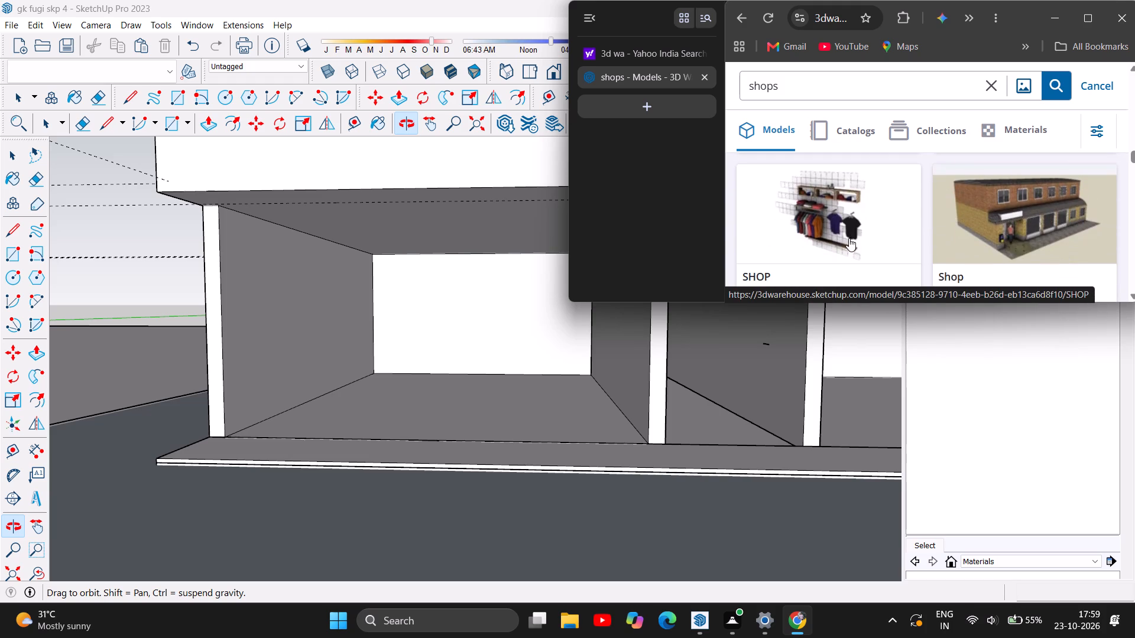
scroll(841, 216, down, 2)
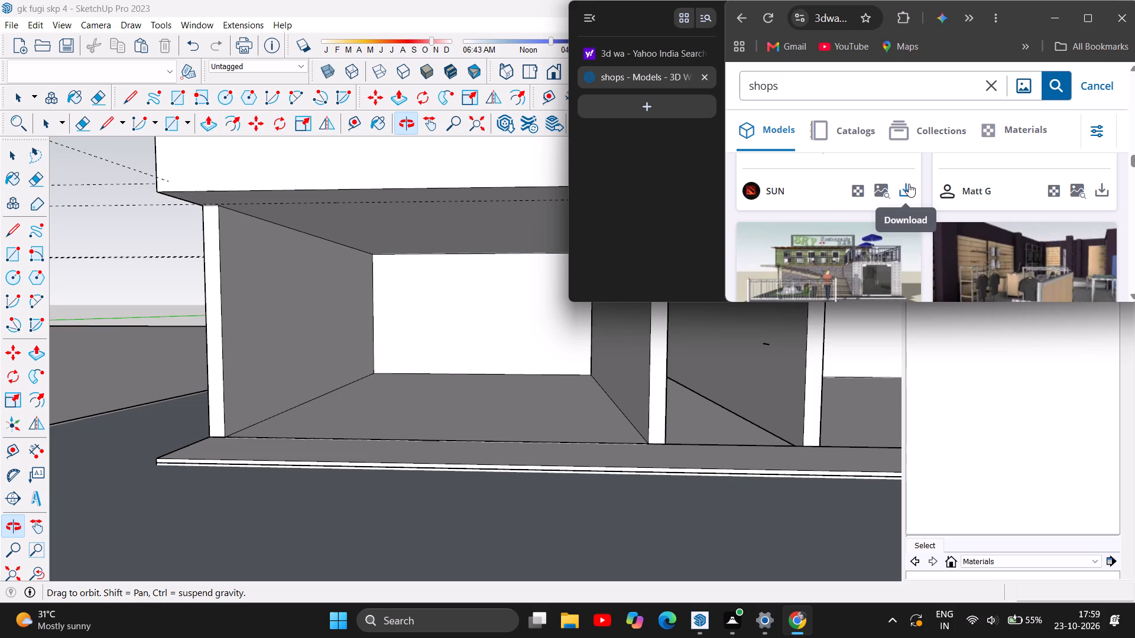
click(909, 184)
click(935, 100)
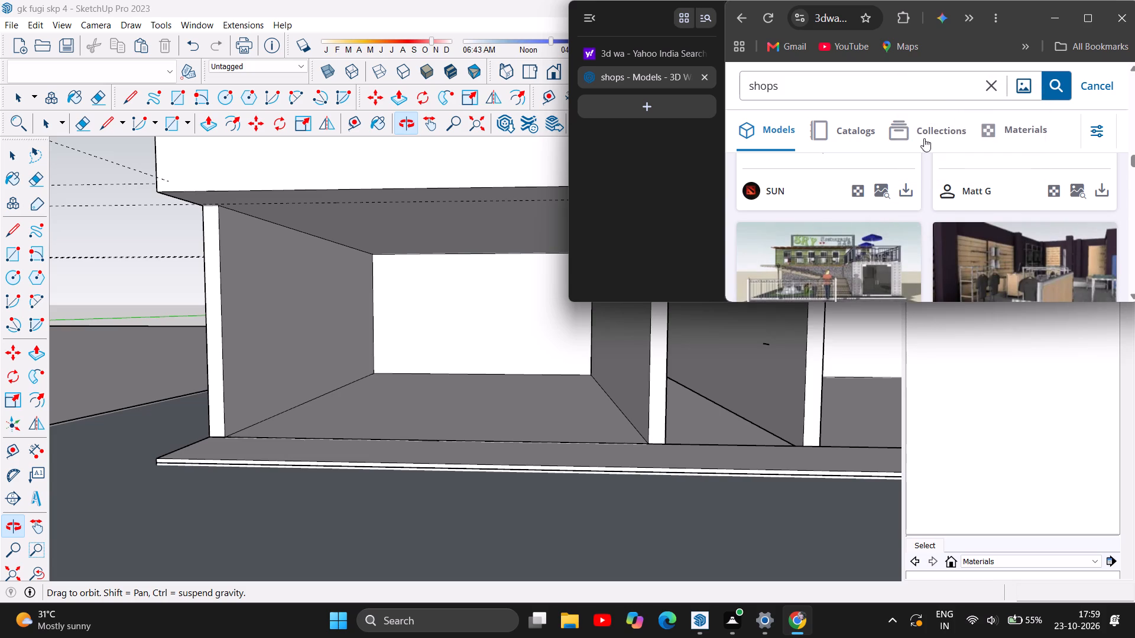
Browse further shops results in the model, material and collection categories for more shop content.
scroll(881, 233, down, 3)
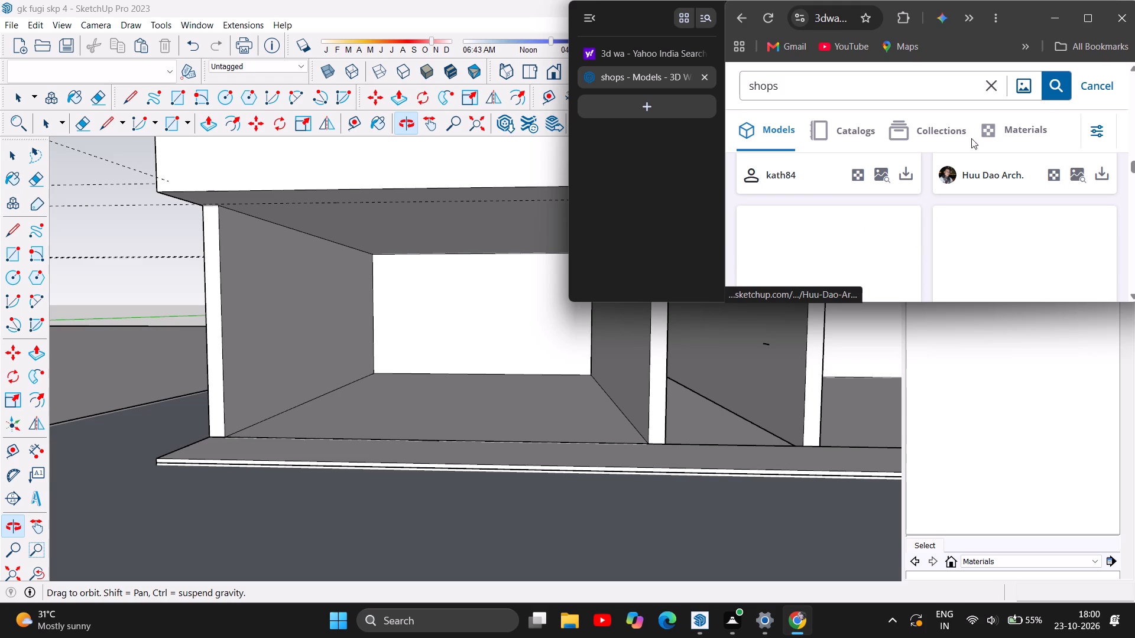
click(988, 127)
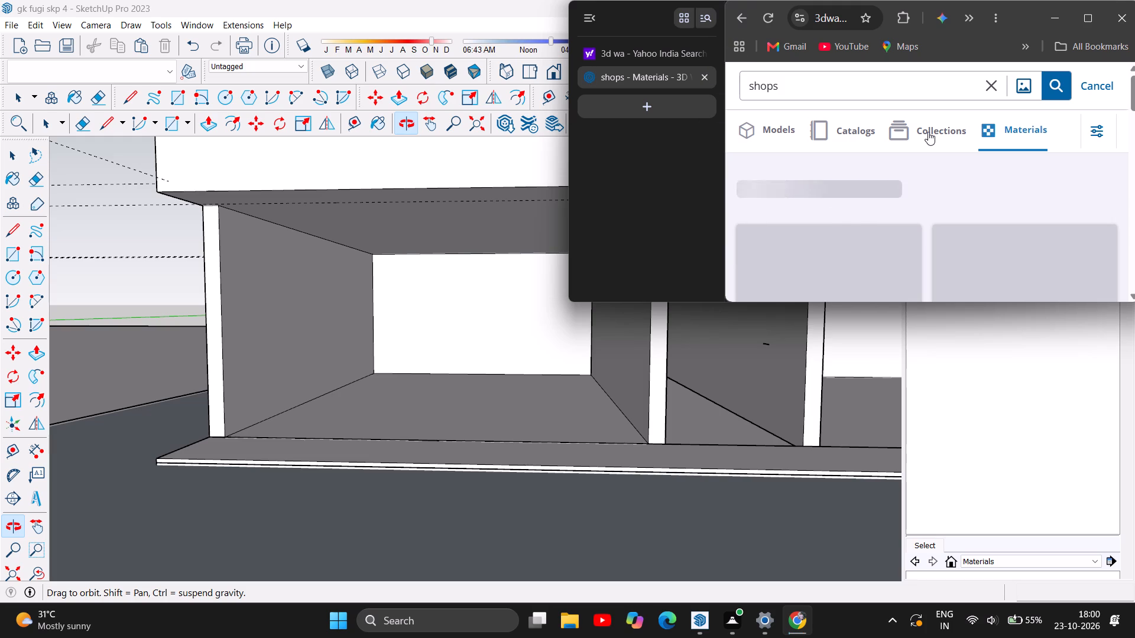
scroll(902, 200, down, 1)
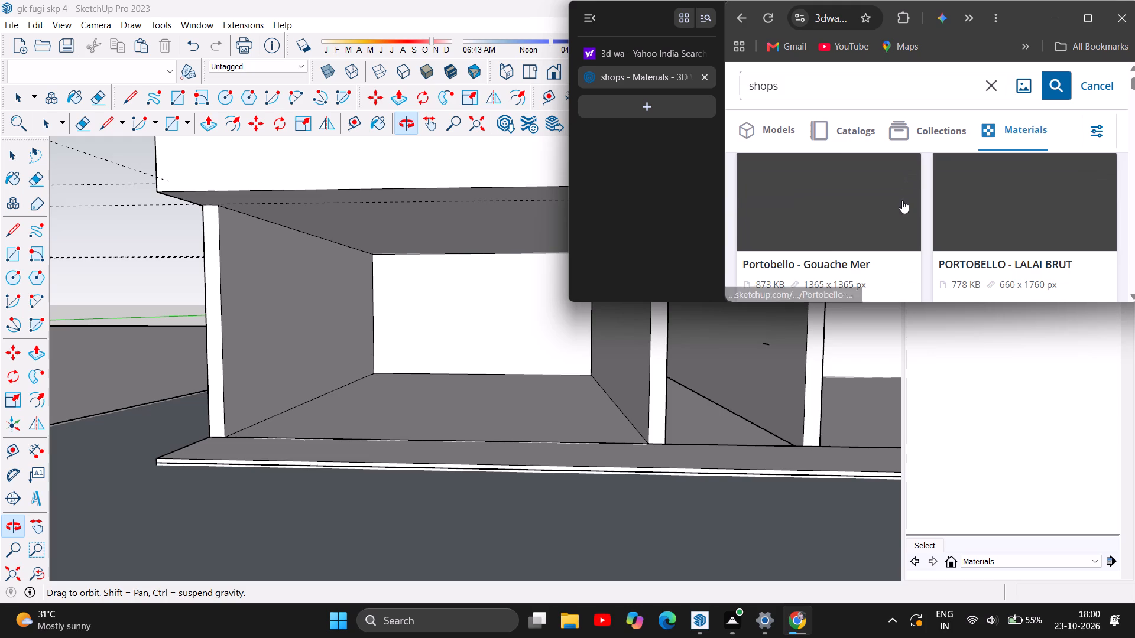
scroll(902, 200, down, 1)
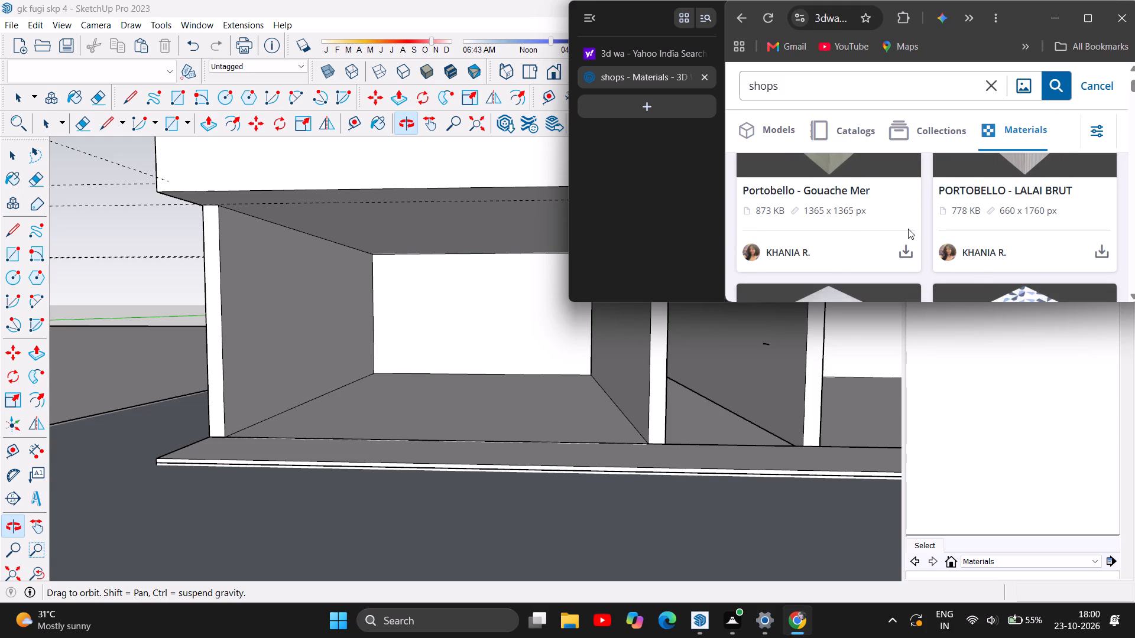
scroll(908, 229, up, 2)
scroll(908, 229, down, 4)
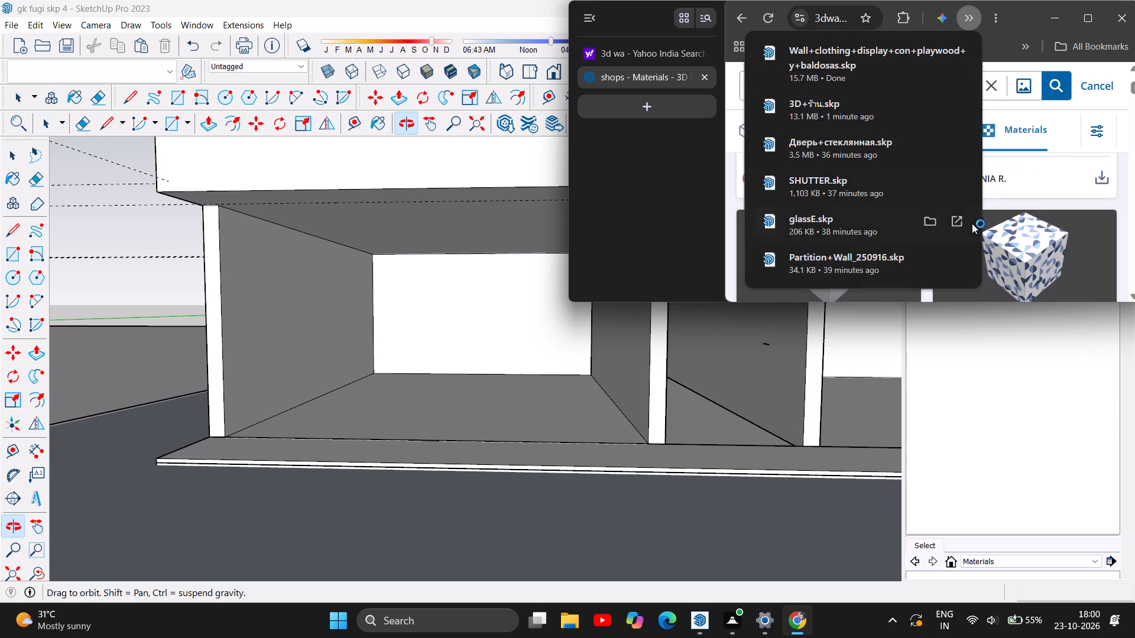
click(1123, 210)
scroll(1066, 255, down, 3)
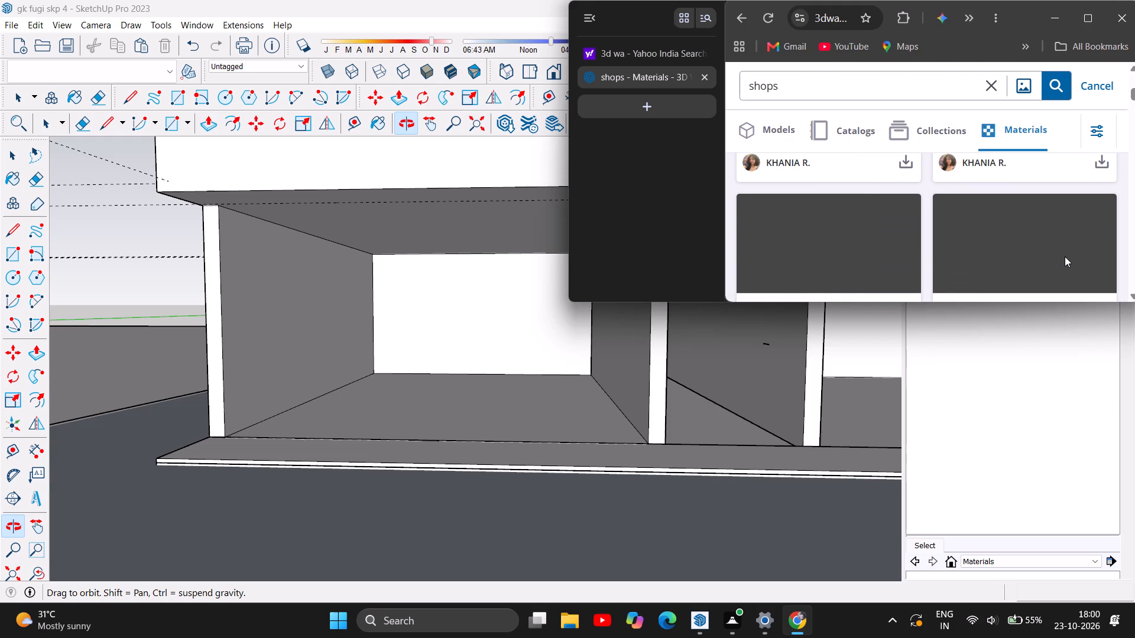
double_click(925, 118)
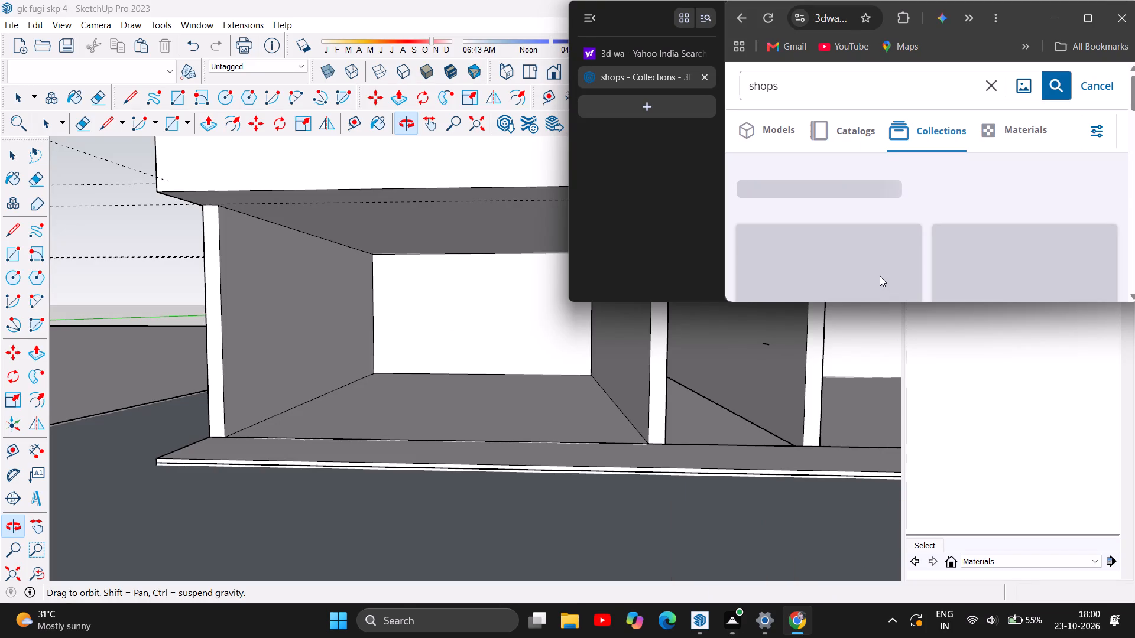
scroll(797, 279, down, 1)
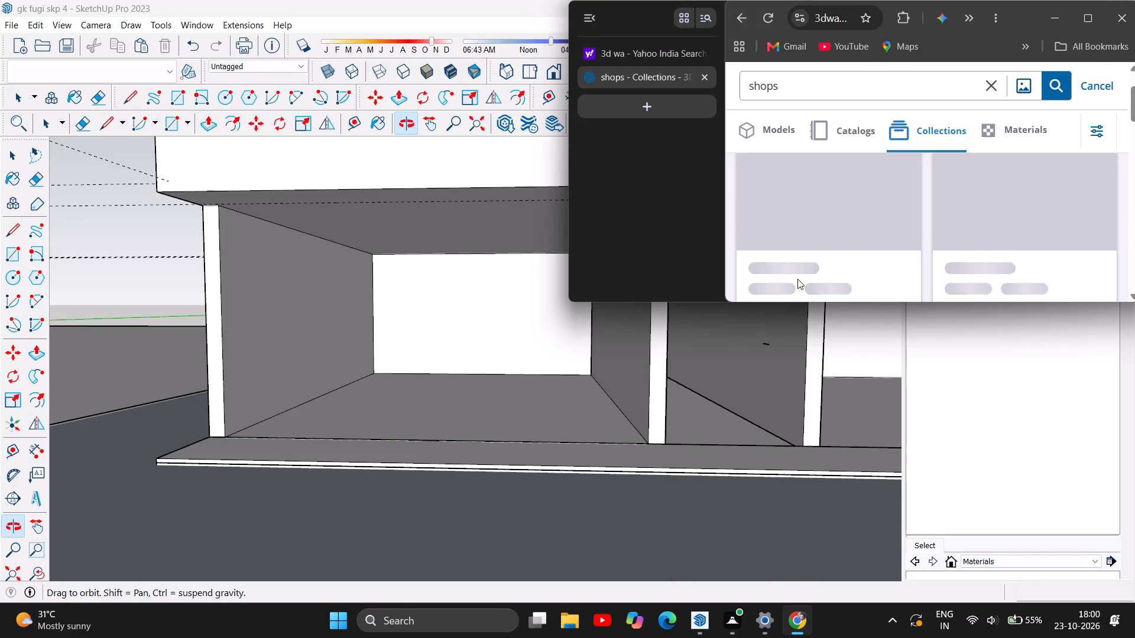
scroll(797, 279, up, 5)
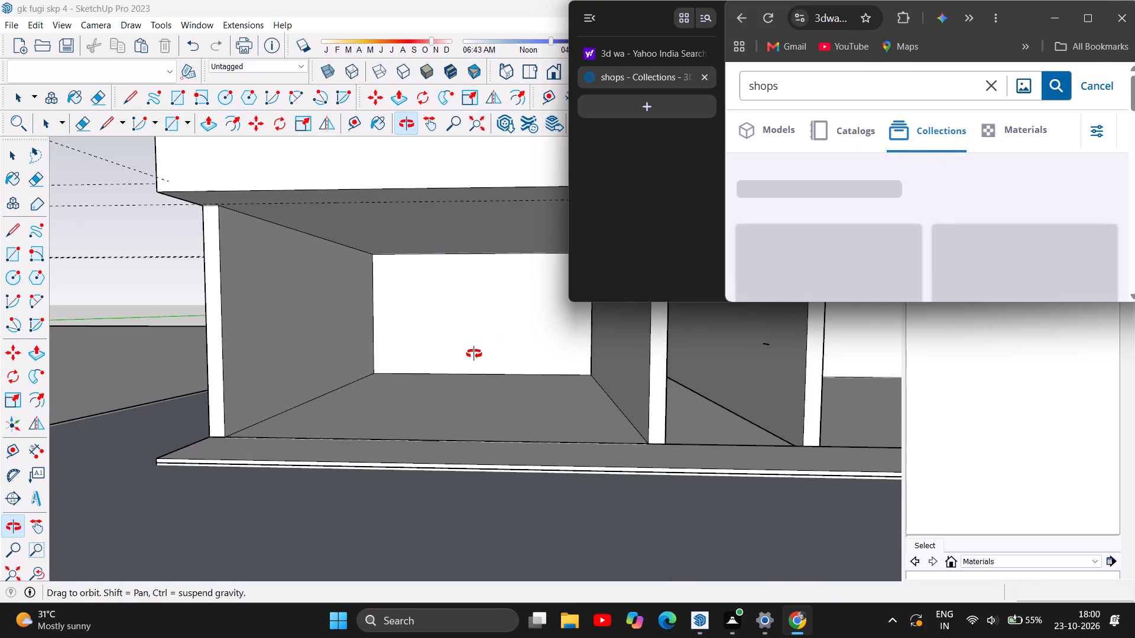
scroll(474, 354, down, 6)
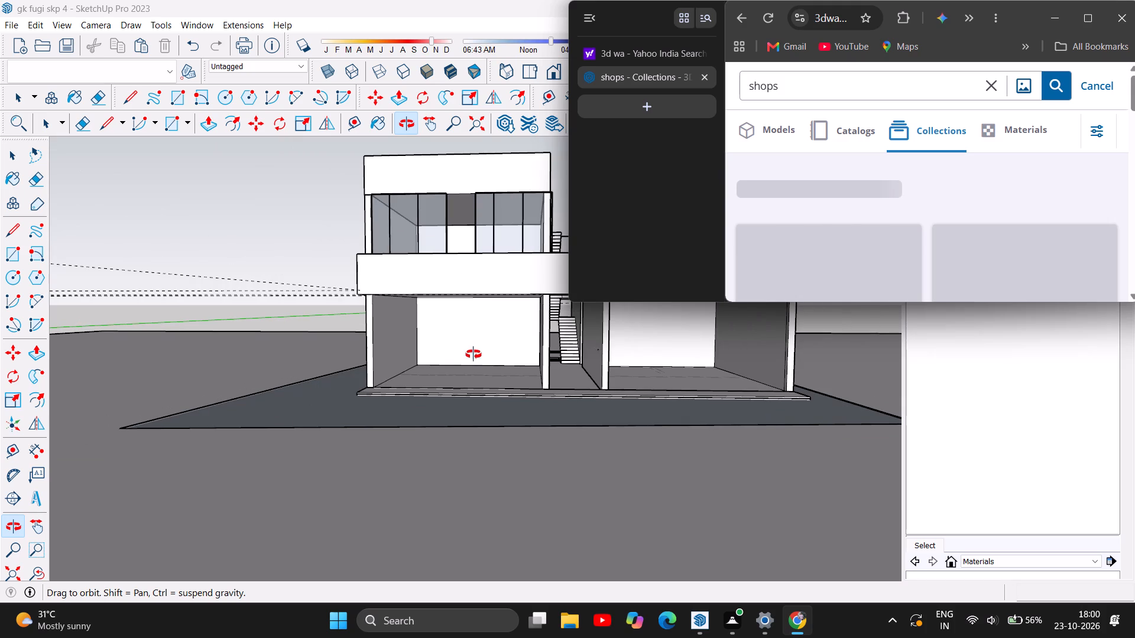
Examine the building's front, ground-floor shop openings and central stair passage while the 3D Warehouse shops collections load.
scroll(340, 422, down, 11)
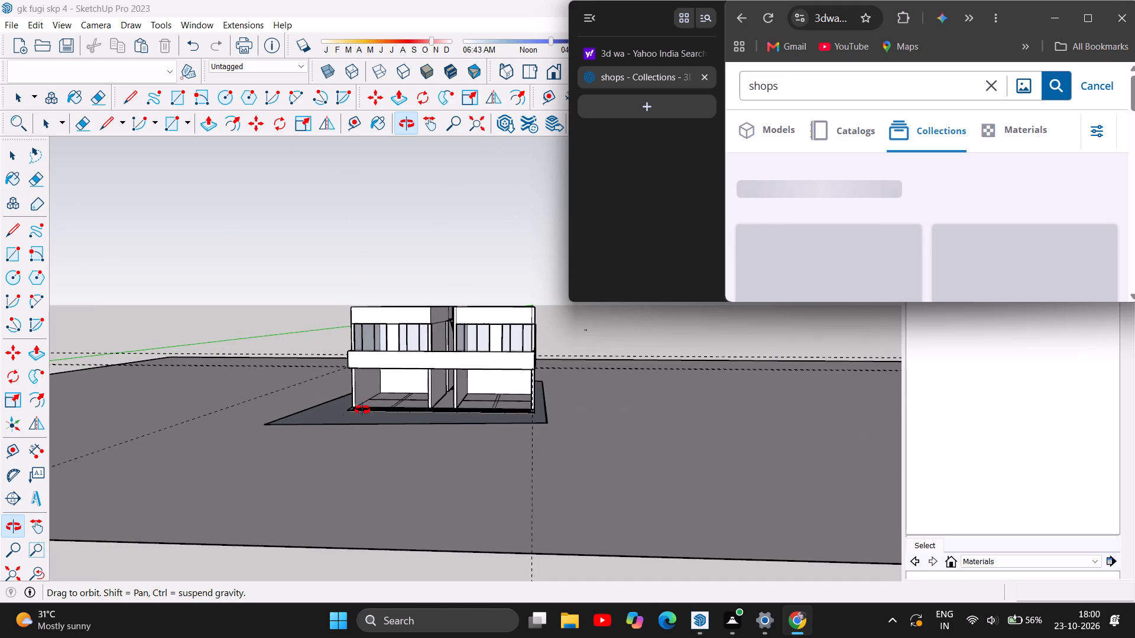
scroll(385, 344, up, 4)
scroll(437, 474, up, 8)
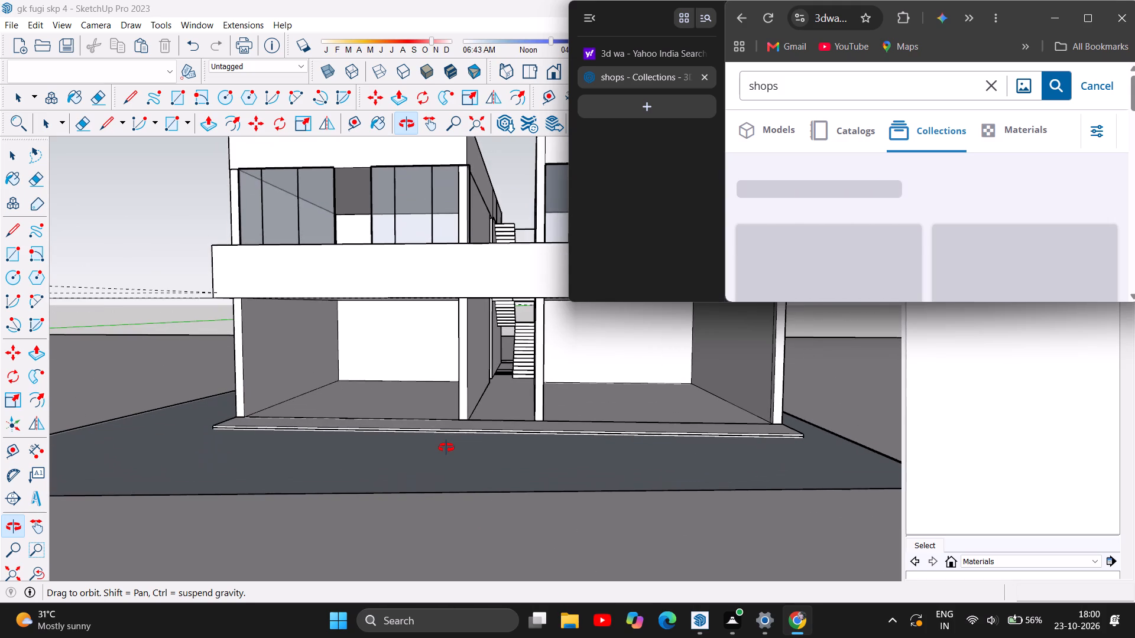
scroll(523, 378, up, 4)
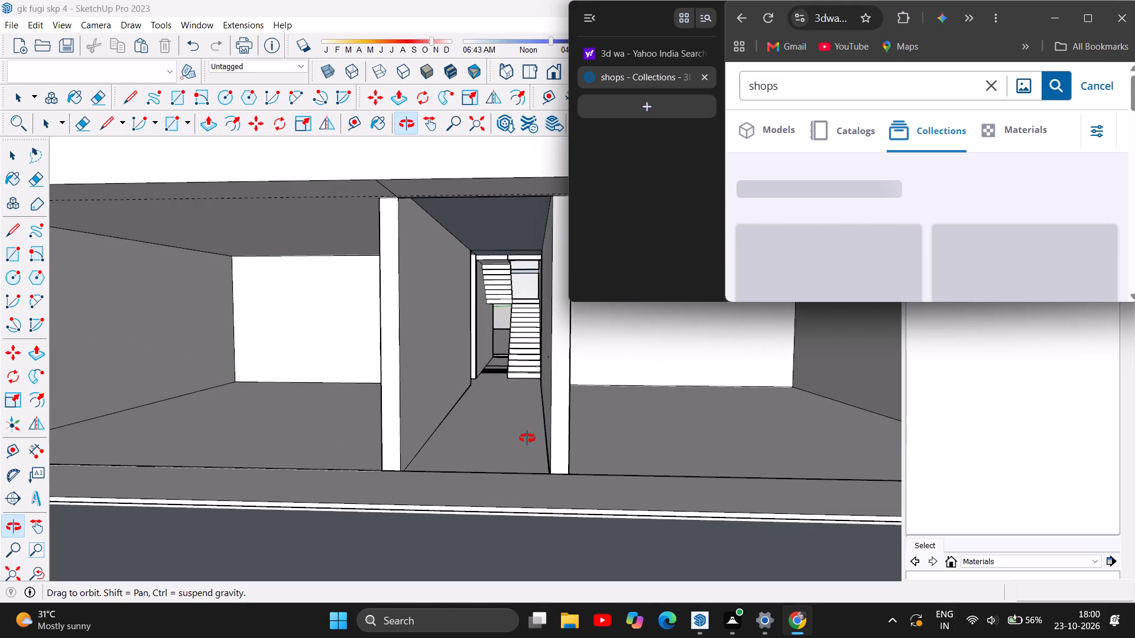
drag(527, 438, 510, 443)
click(792, 632)
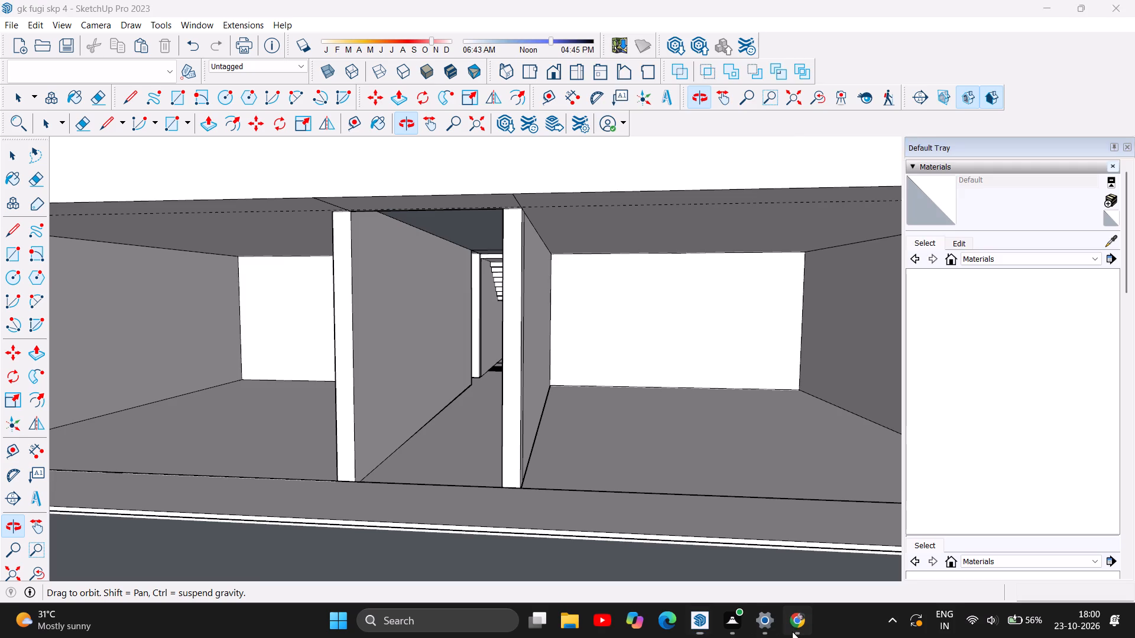
scroll(895, 232, down, 5)
scroll(895, 232, up, 3)
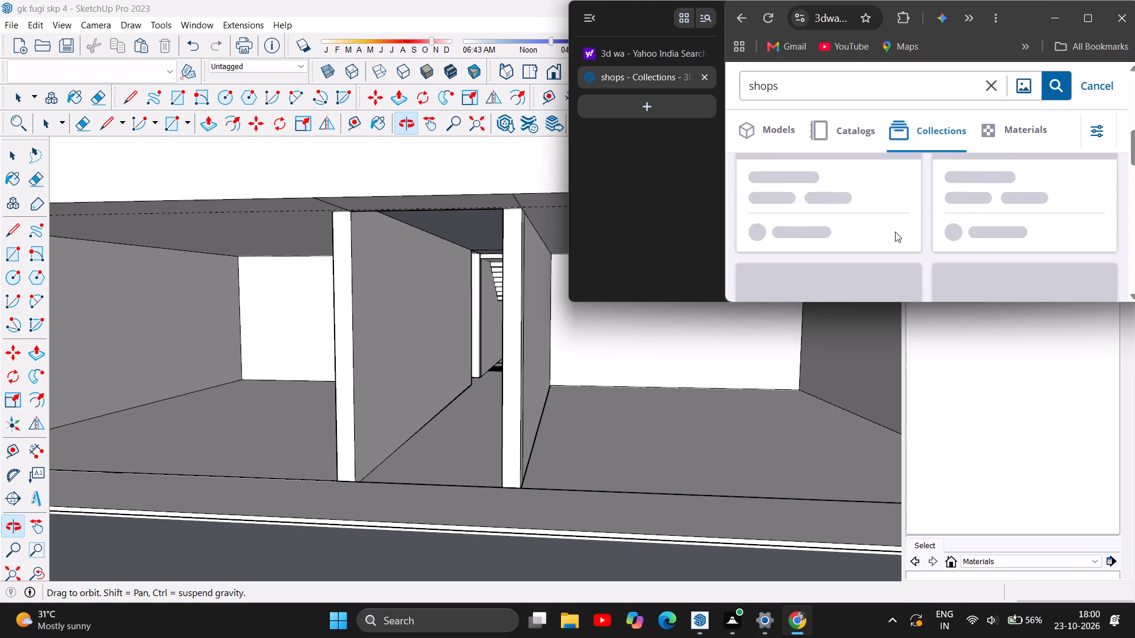
scroll(895, 232, up, 3)
scroll(421, 388, down, 6)
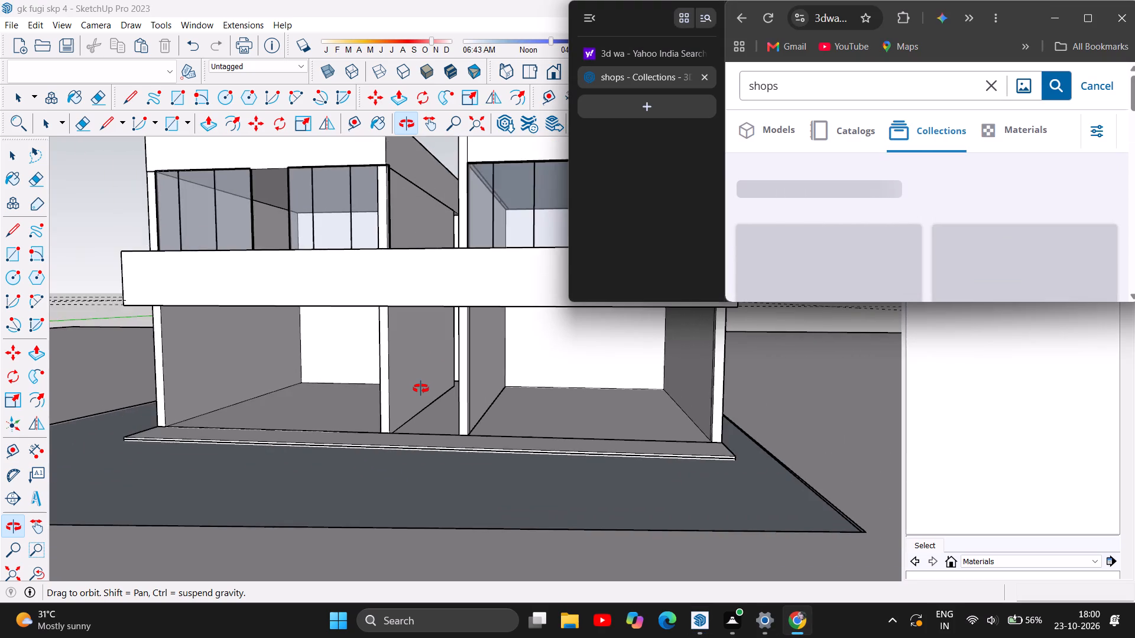
scroll(421, 389, down, 5)
scroll(421, 389, up, 1)
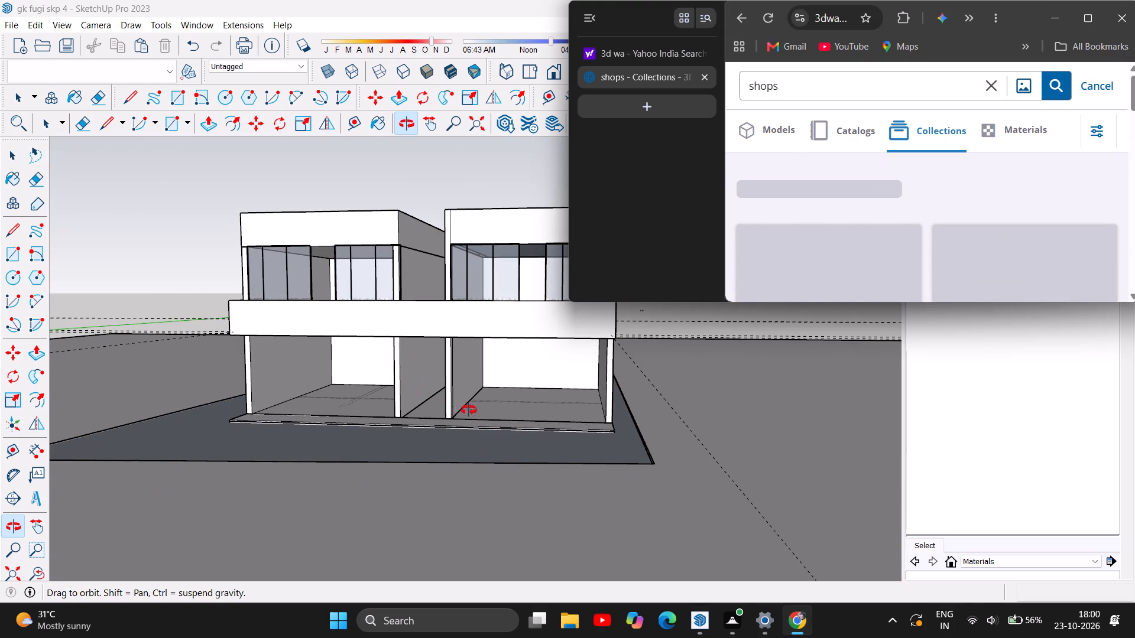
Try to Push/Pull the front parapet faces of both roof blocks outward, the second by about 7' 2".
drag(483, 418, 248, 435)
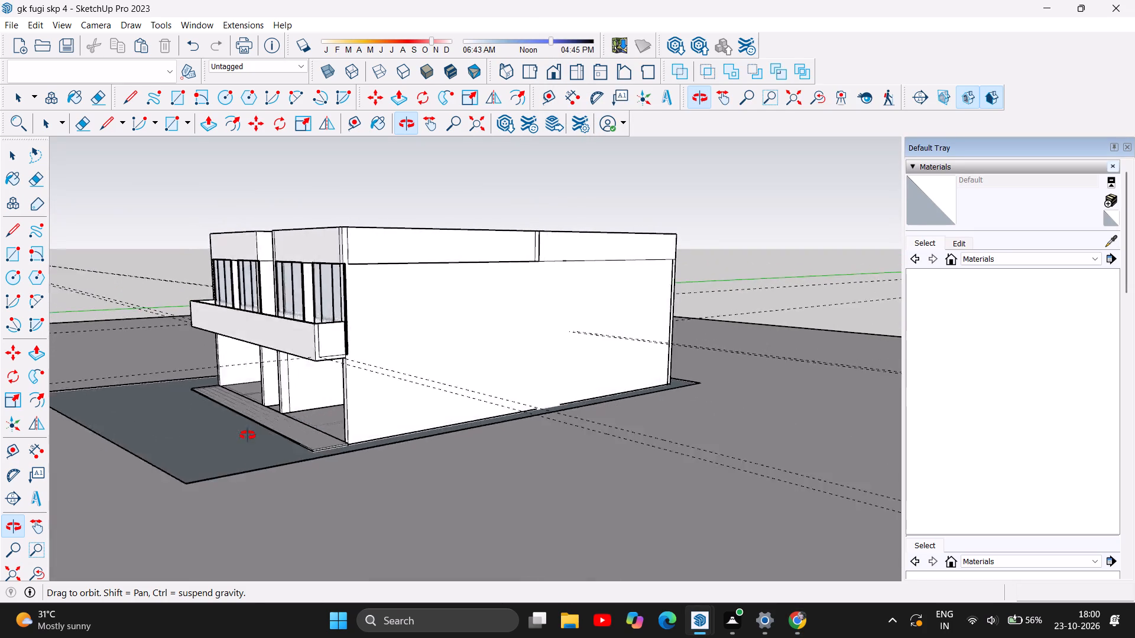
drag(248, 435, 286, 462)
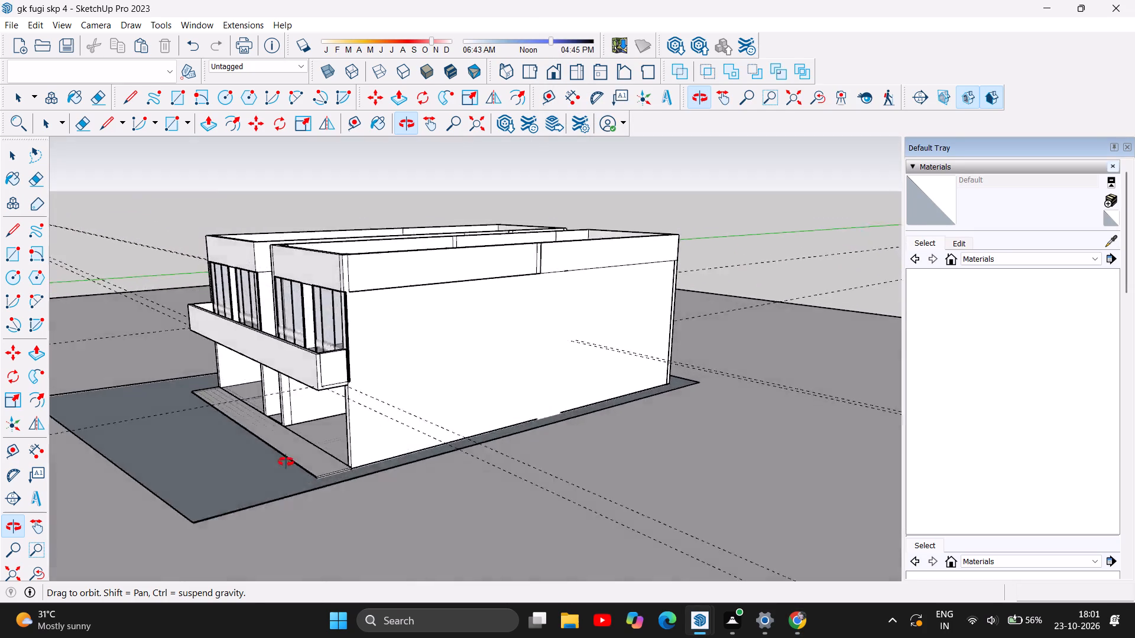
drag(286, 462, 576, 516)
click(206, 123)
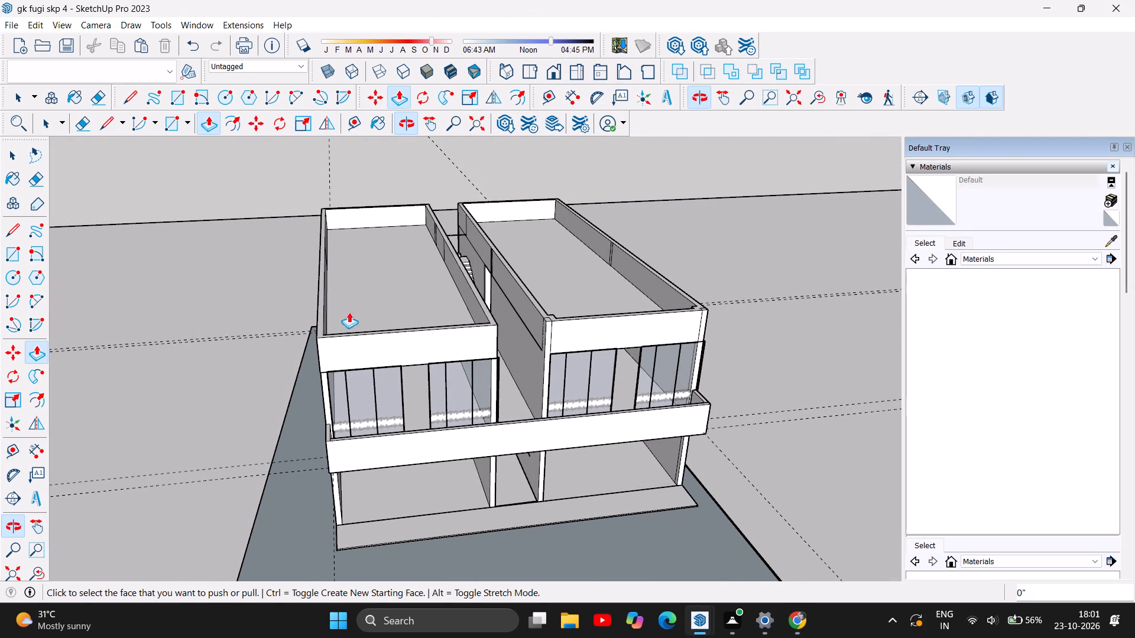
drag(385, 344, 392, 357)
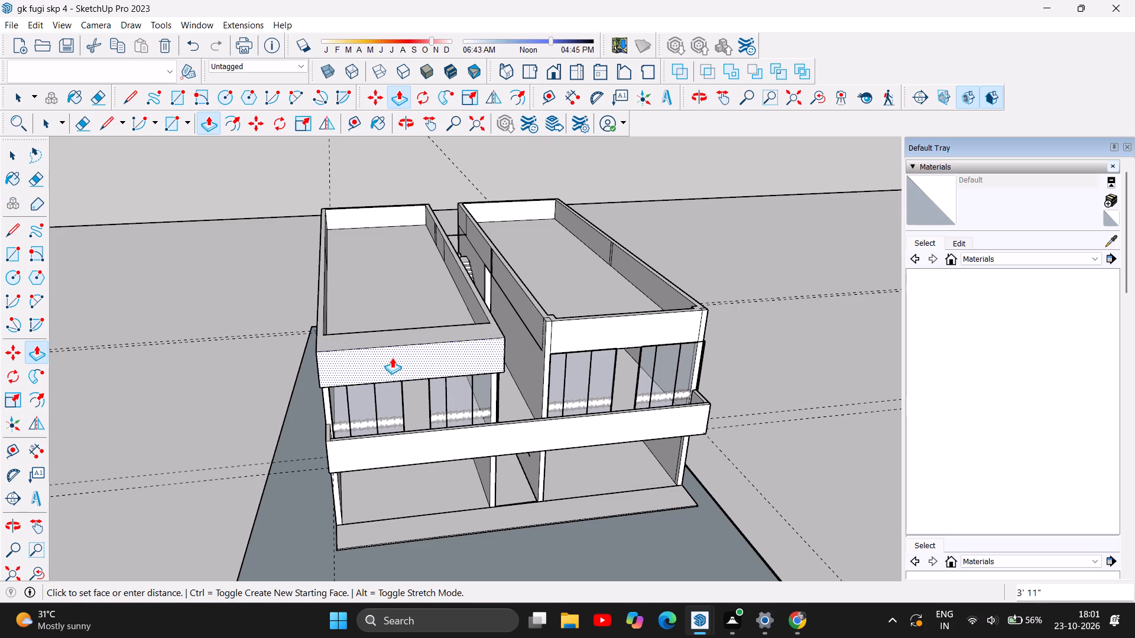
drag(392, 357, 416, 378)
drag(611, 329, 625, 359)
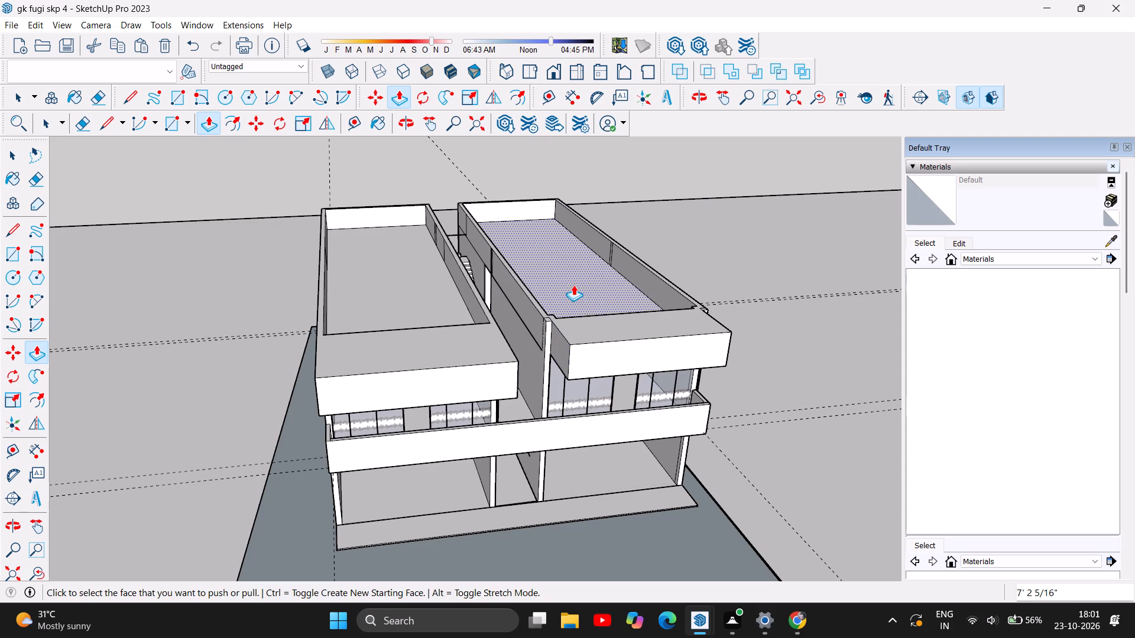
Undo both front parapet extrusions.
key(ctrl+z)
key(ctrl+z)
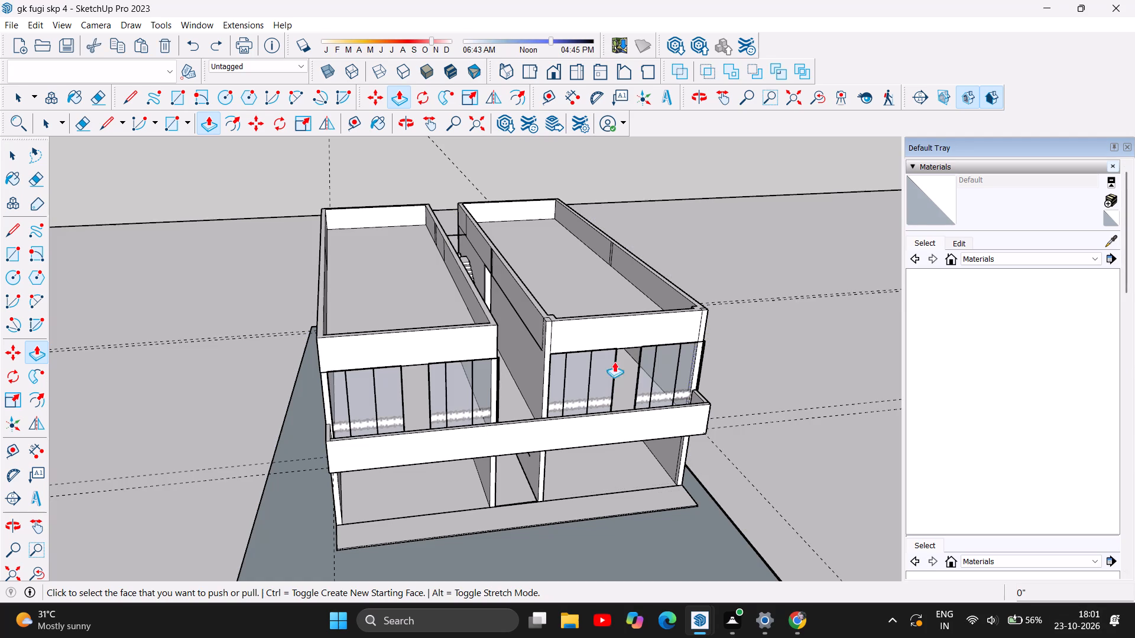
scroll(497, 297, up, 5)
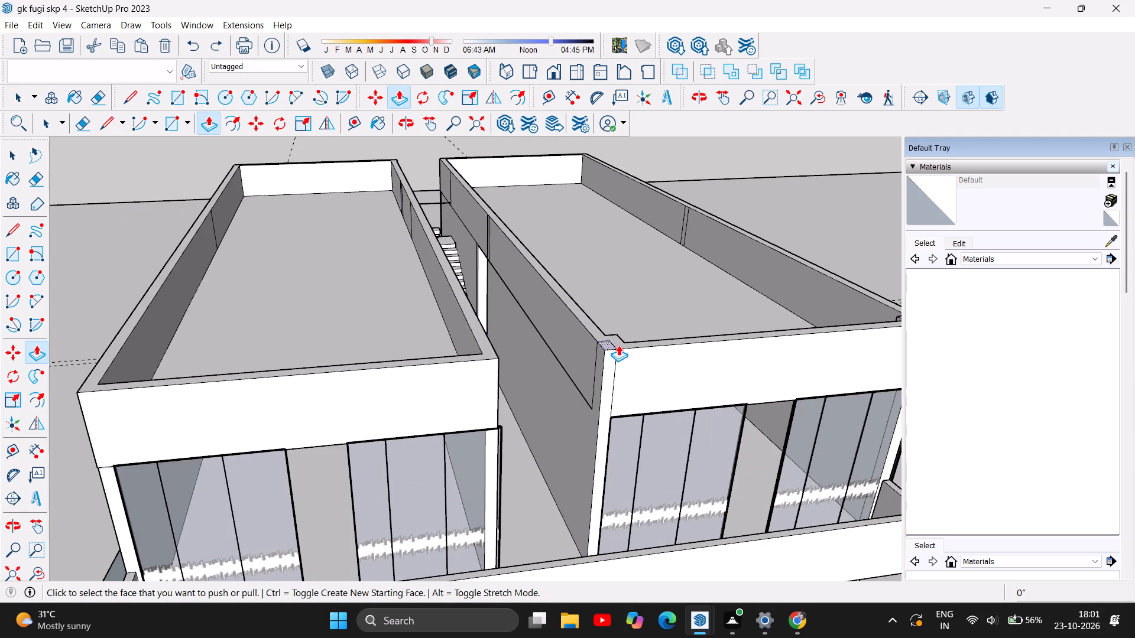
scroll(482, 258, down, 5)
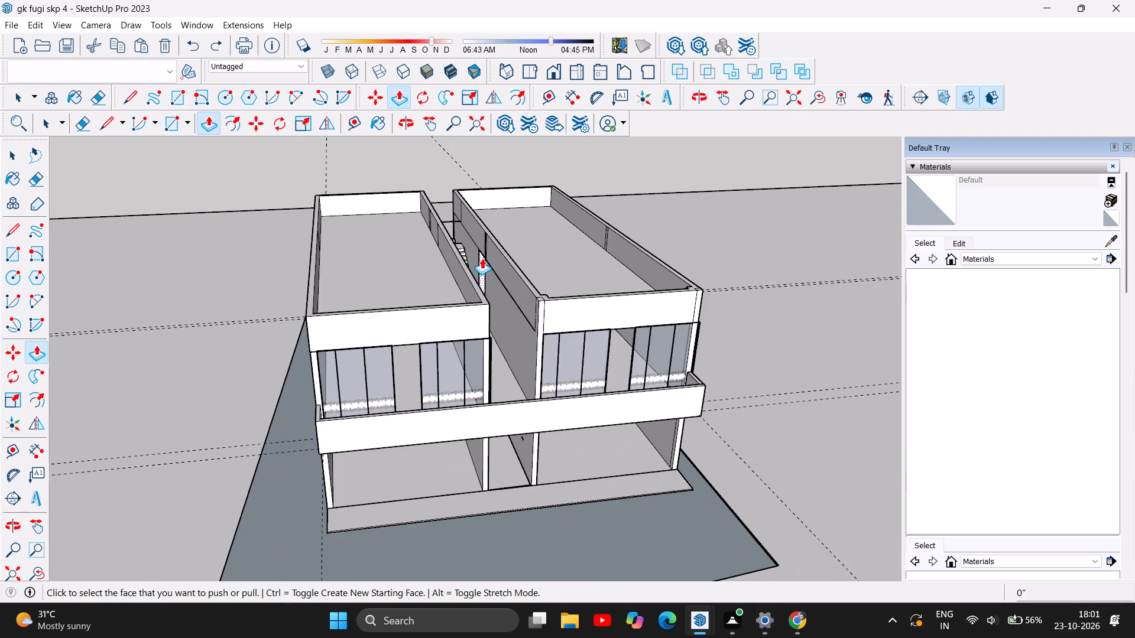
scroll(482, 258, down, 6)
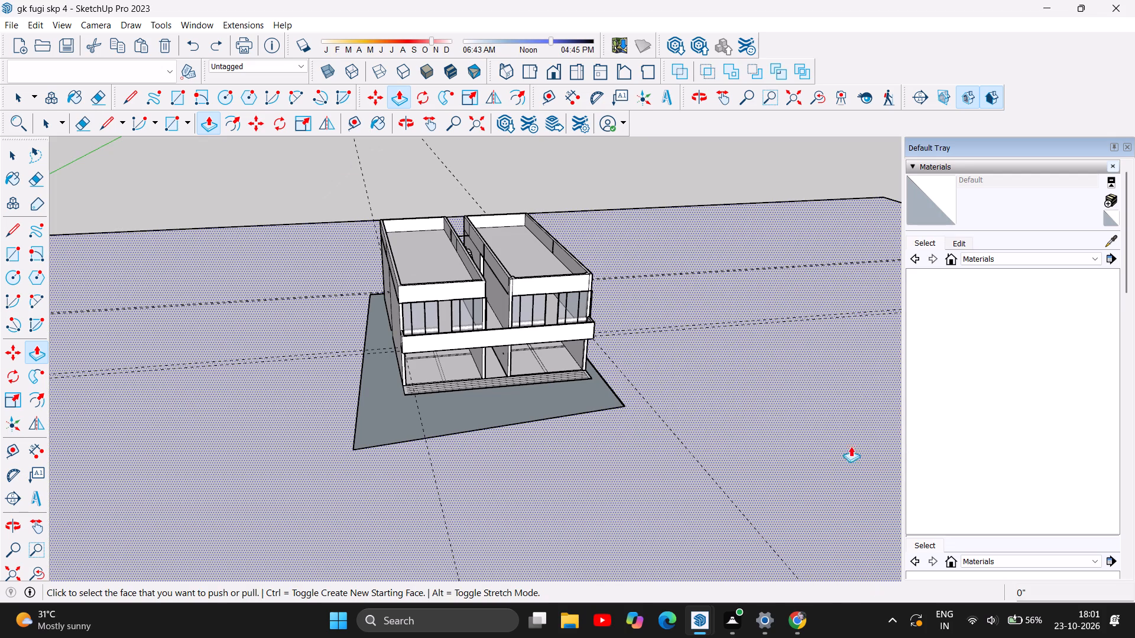
Return to 3D Warehouse in Chrome and browse the shops collections for interiors, displays and storefronts suited to the building.
click(797, 632)
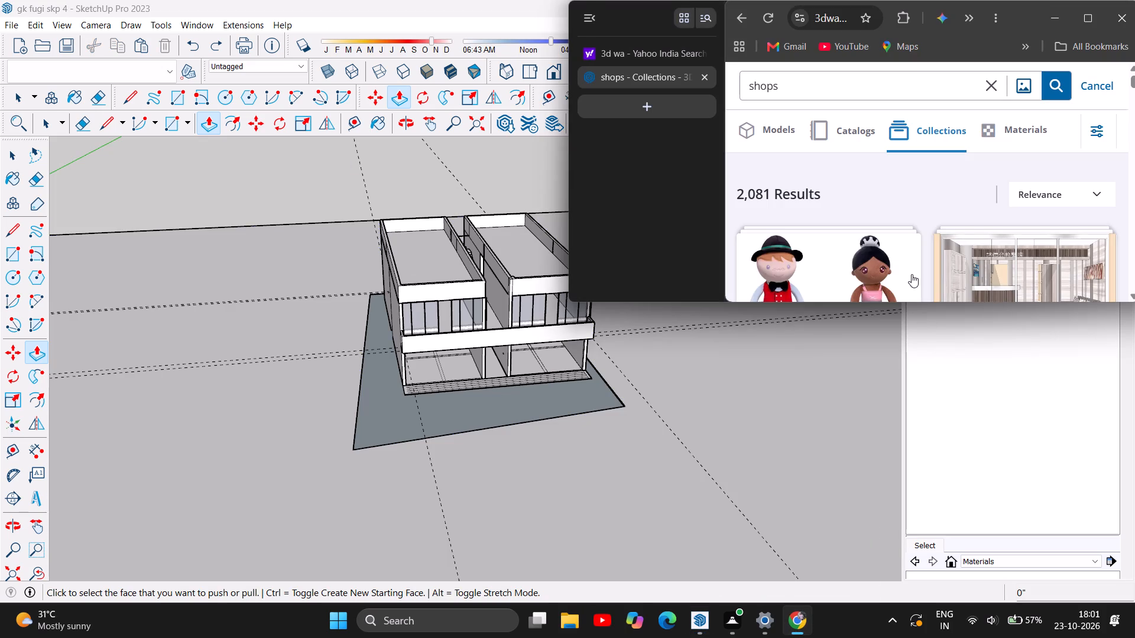
scroll(1010, 235, down, 1)
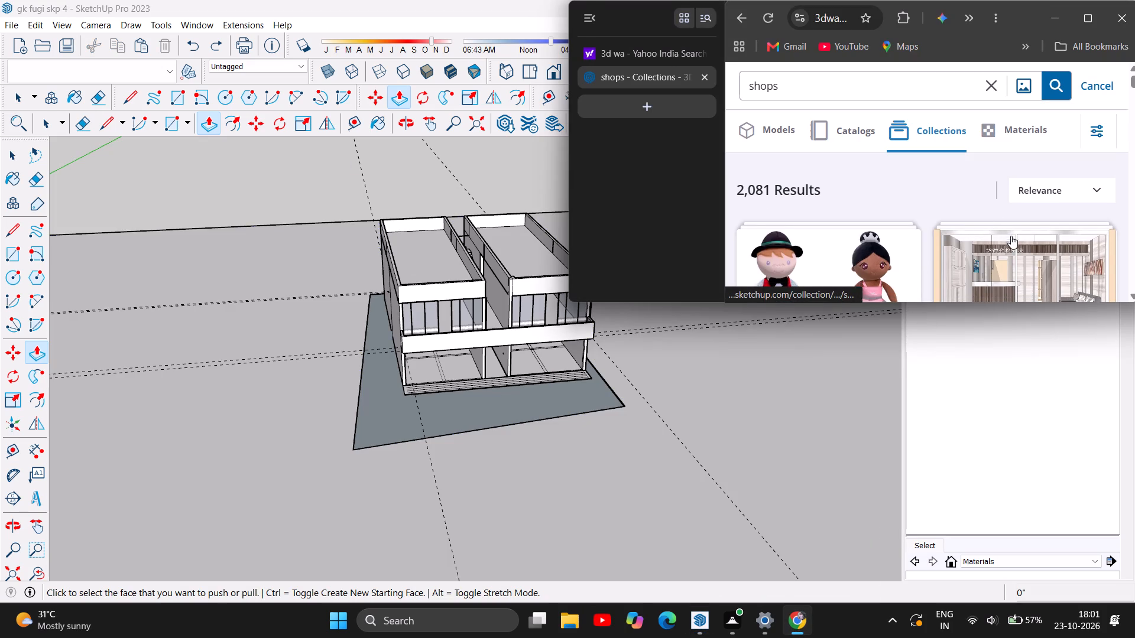
right_click(1014, 235)
scroll(1059, 213, down, 2)
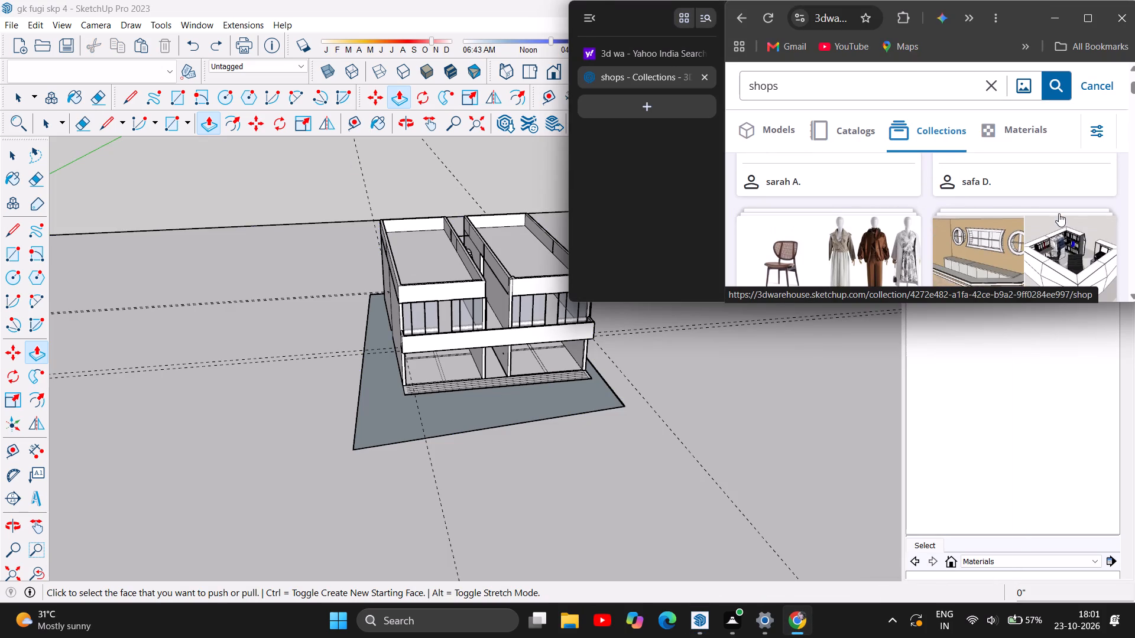
scroll(1059, 213, down, 1)
scroll(1059, 213, up, 1)
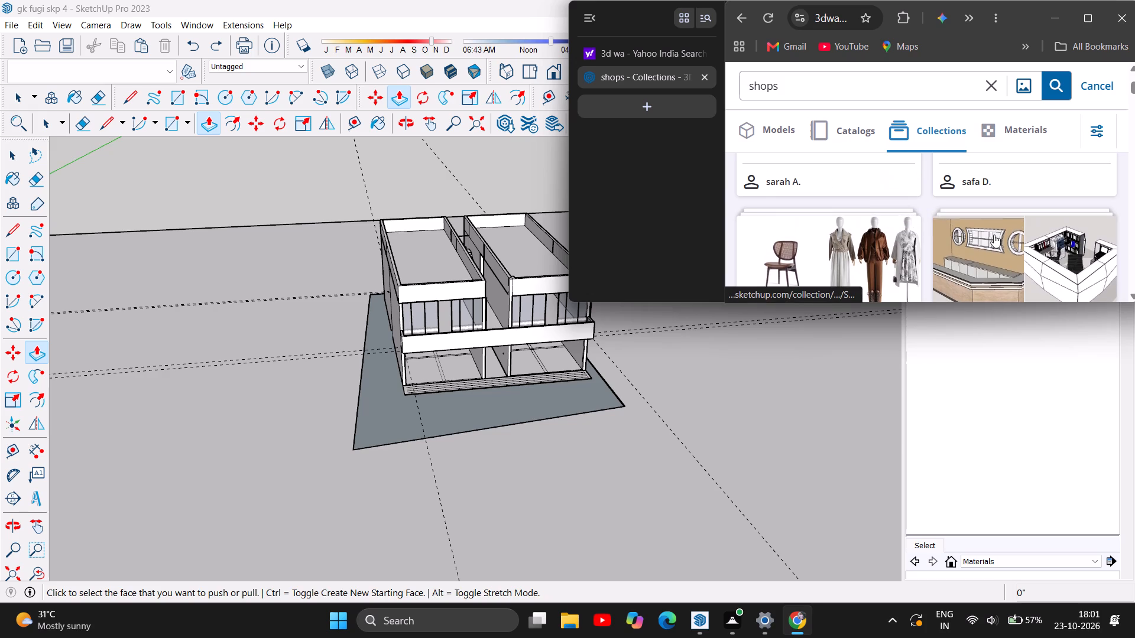
scroll(862, 184, down, 2)
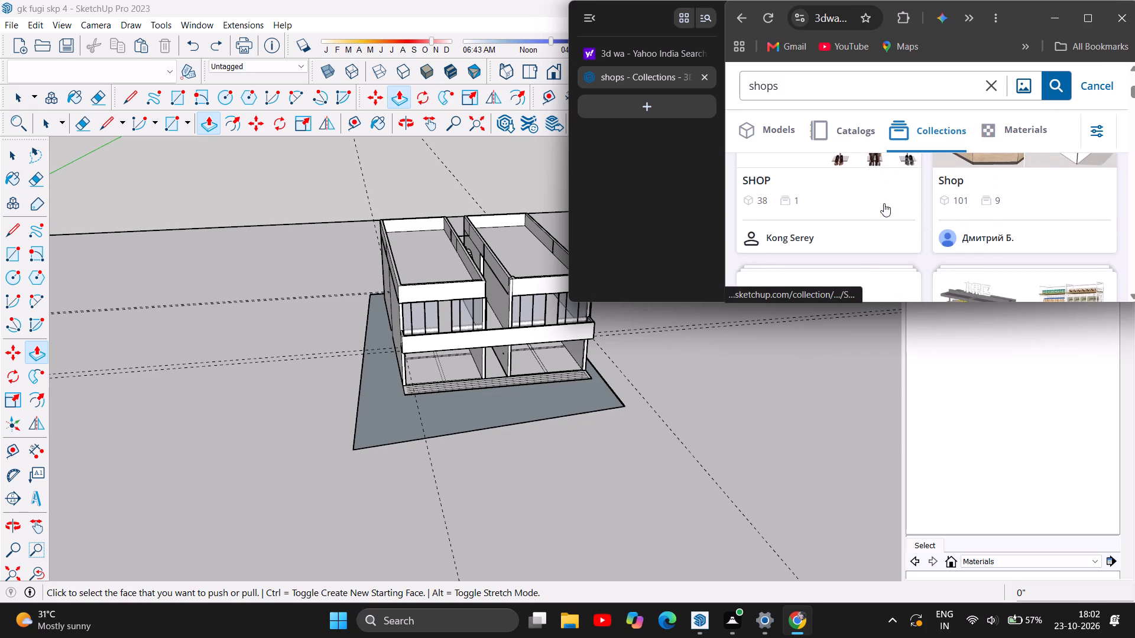
scroll(821, 216, down, 1)
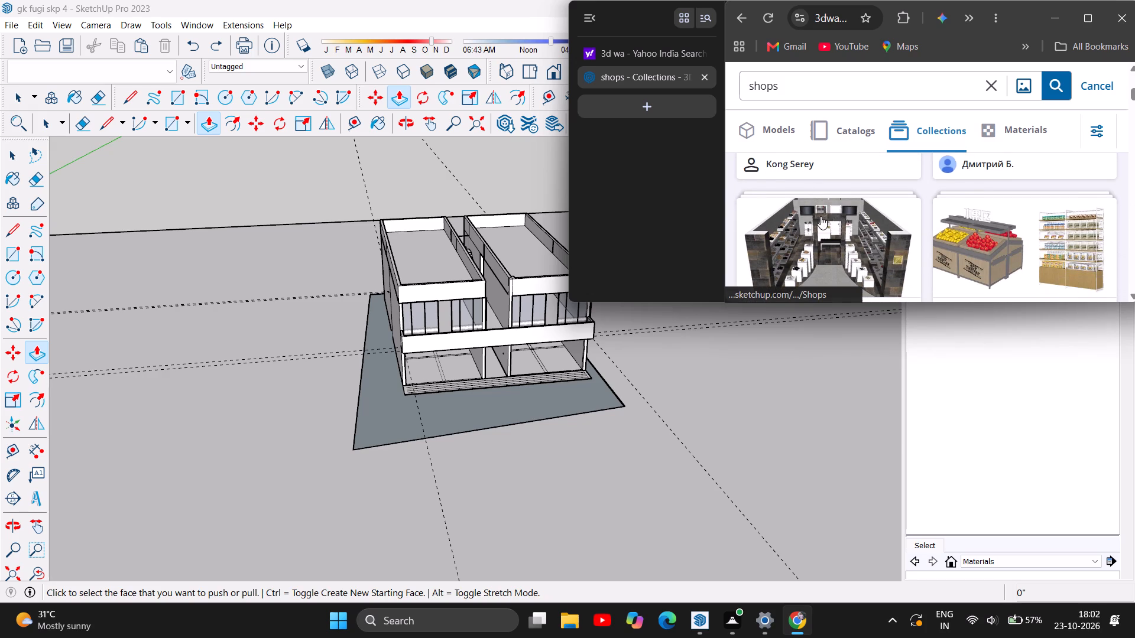
scroll(838, 207, down, 1)
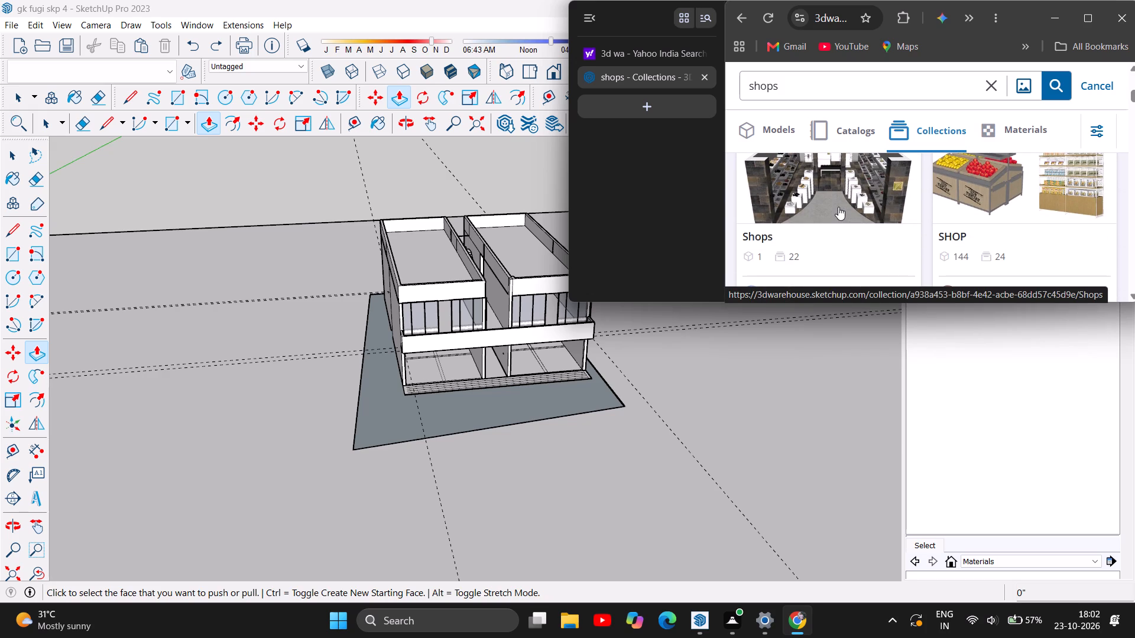
scroll(838, 207, up, 1)
scroll(838, 207, down, 2)
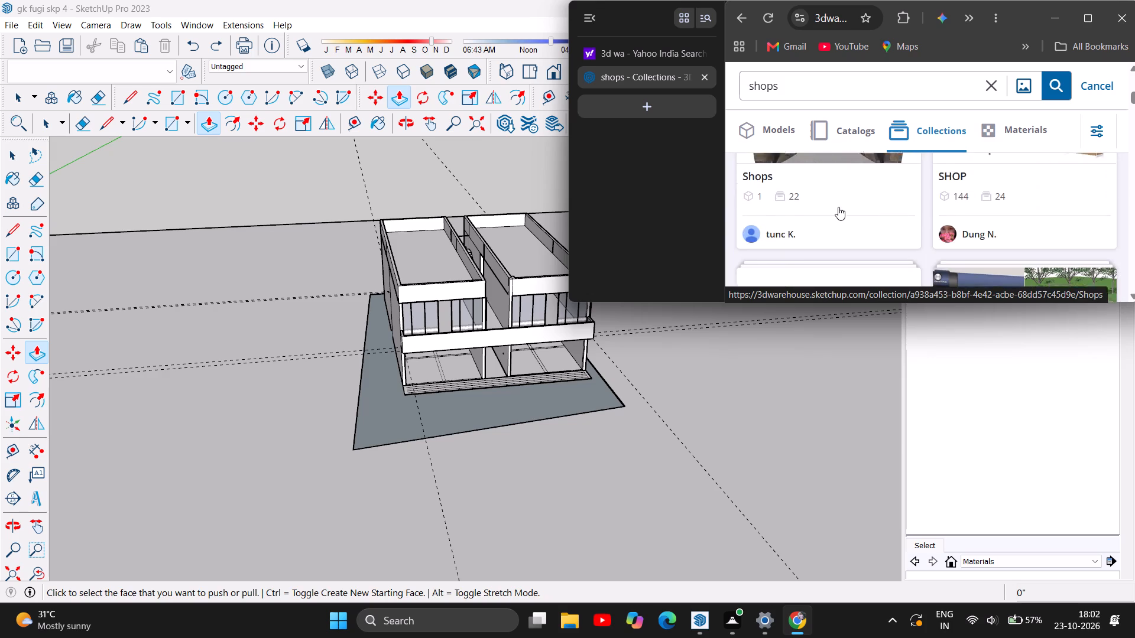
scroll(838, 207, down, 4)
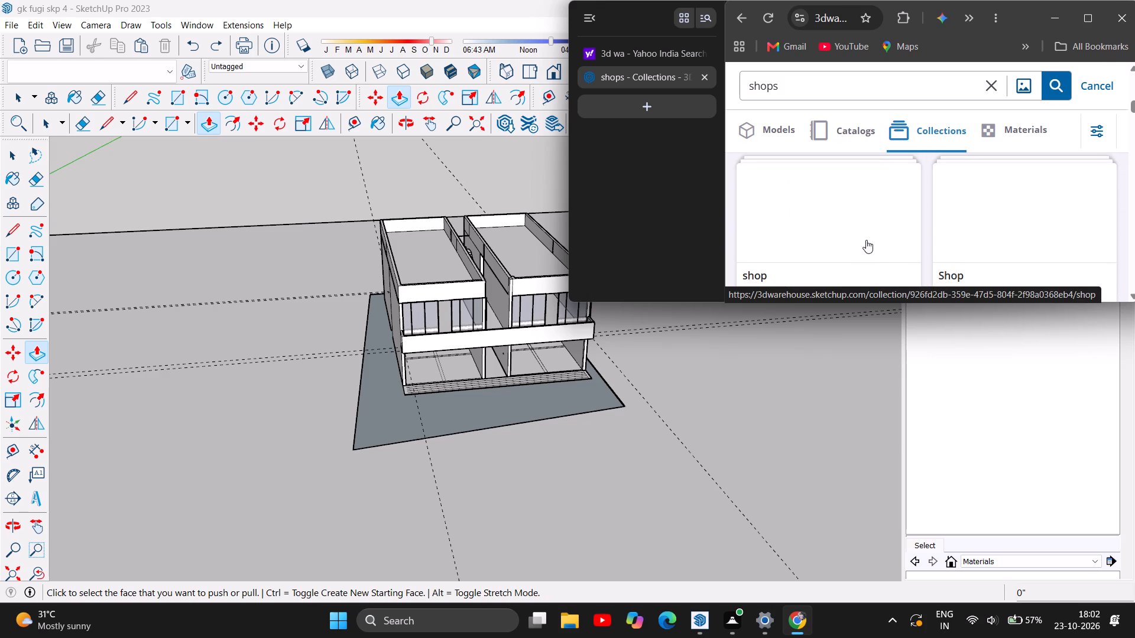
scroll(866, 240, up, 1)
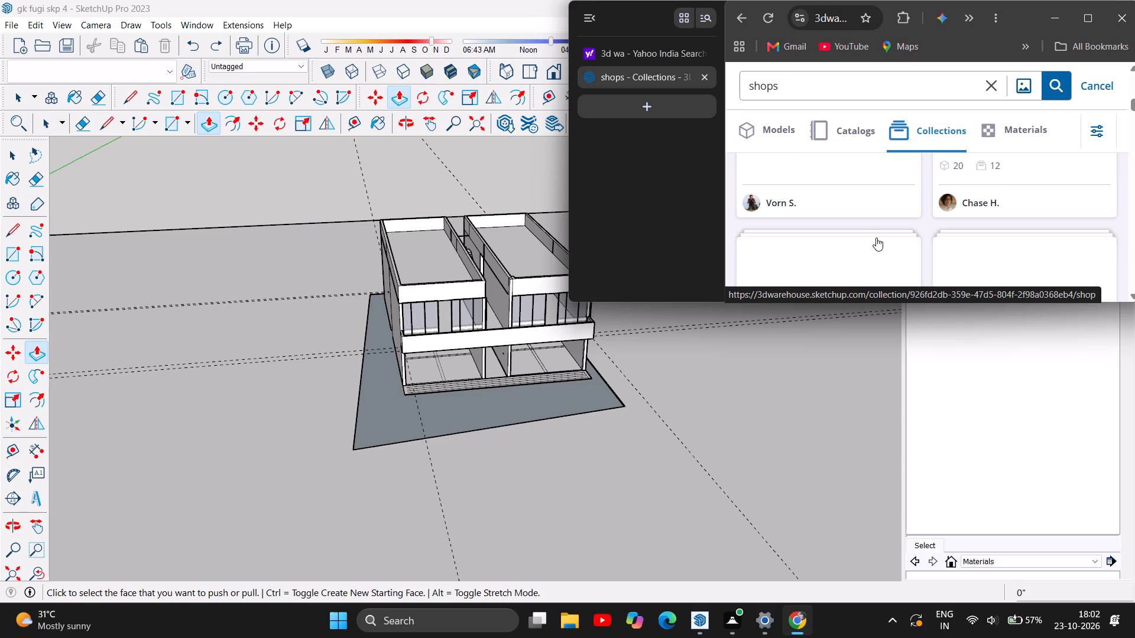
scroll(876, 237, up, 4)
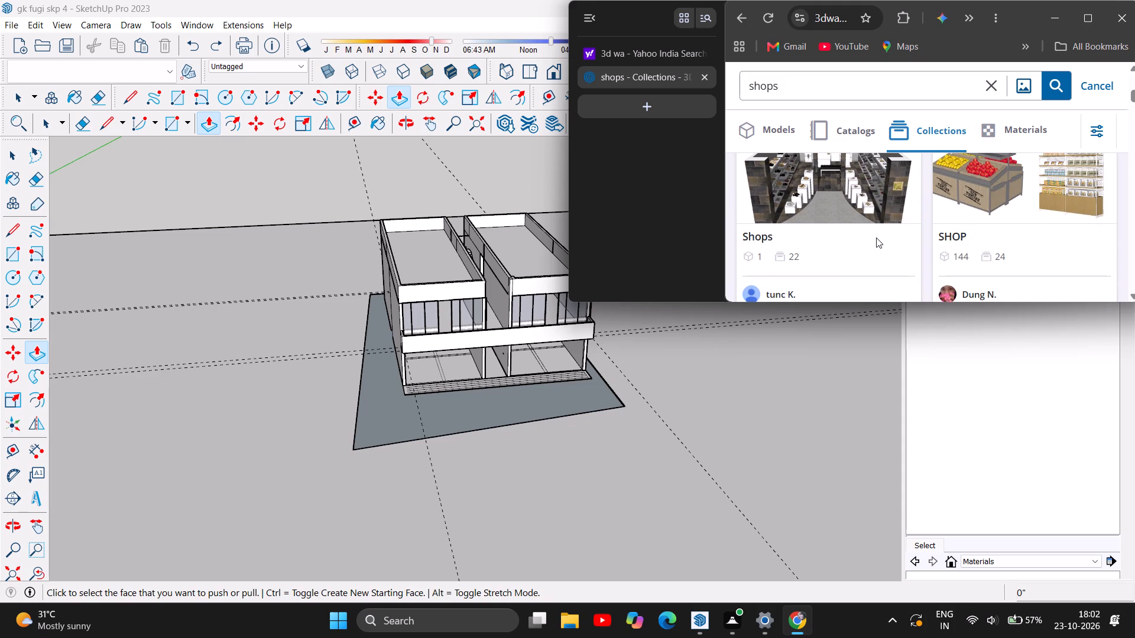
scroll(876, 237, down, 2)
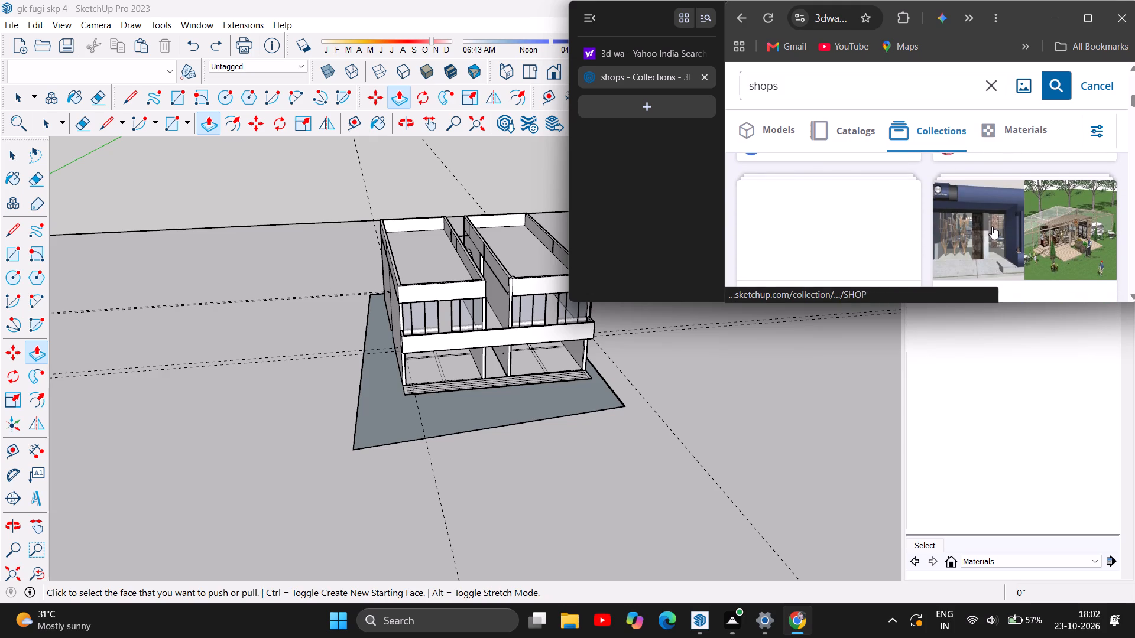
scroll(992, 226, down, 2)
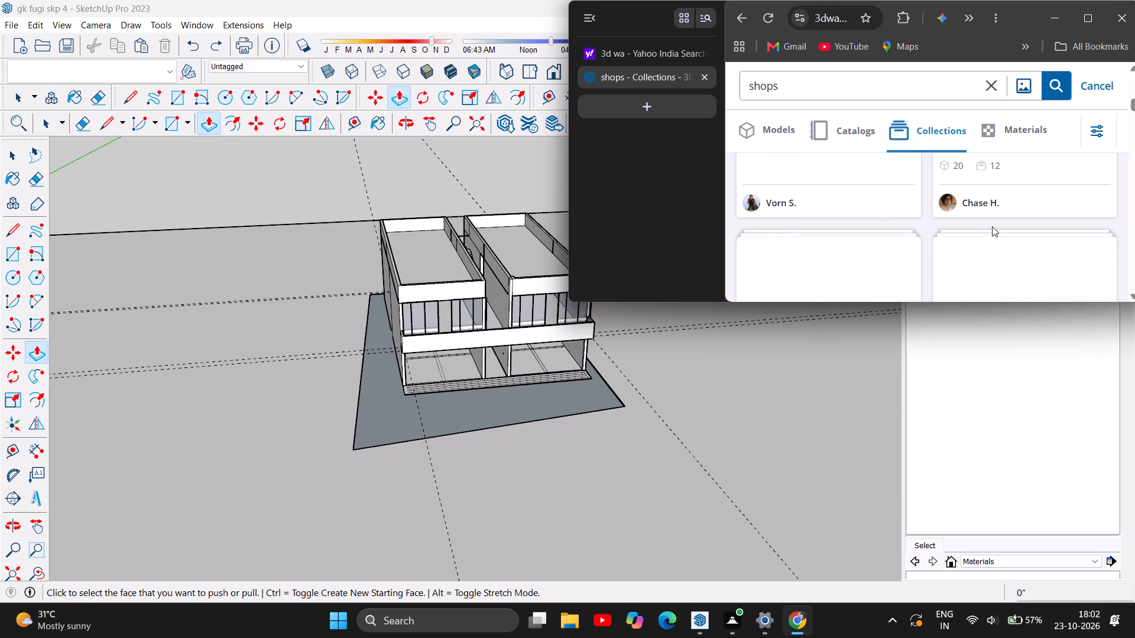
Extend the 3D Warehouse search to "shops glass door" and run it.
double_click(933, 87)
click(933, 87)
key(space)
text(glass door)
key(Return)
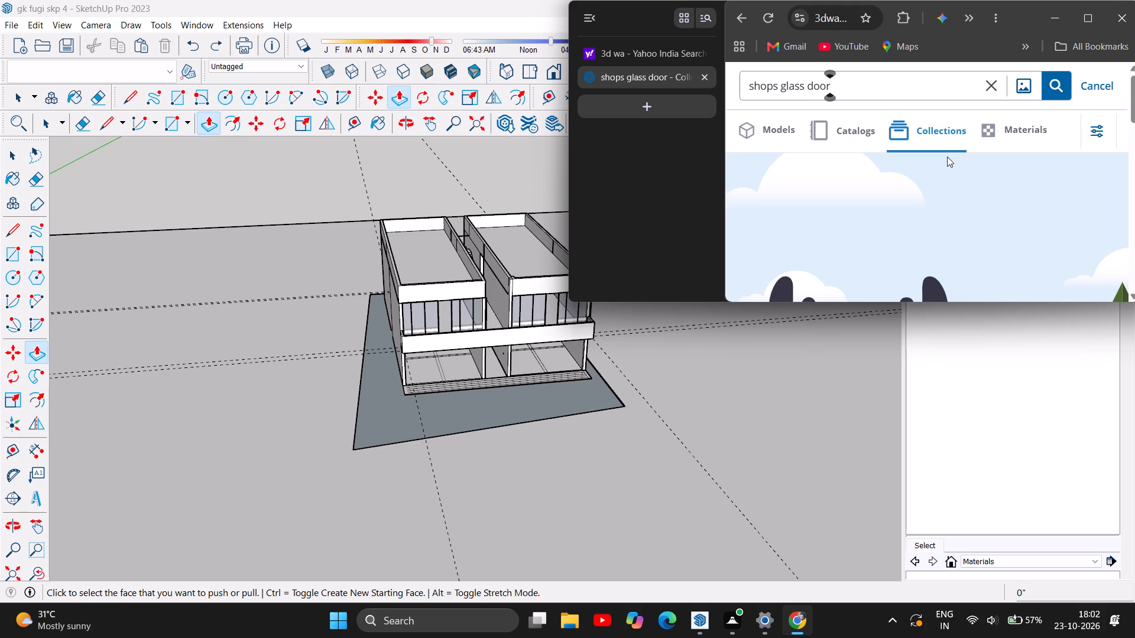
Switch the "shops glass door" search results from collections to individual models.
scroll(939, 176, down, 6)
scroll(943, 216, up, 3)
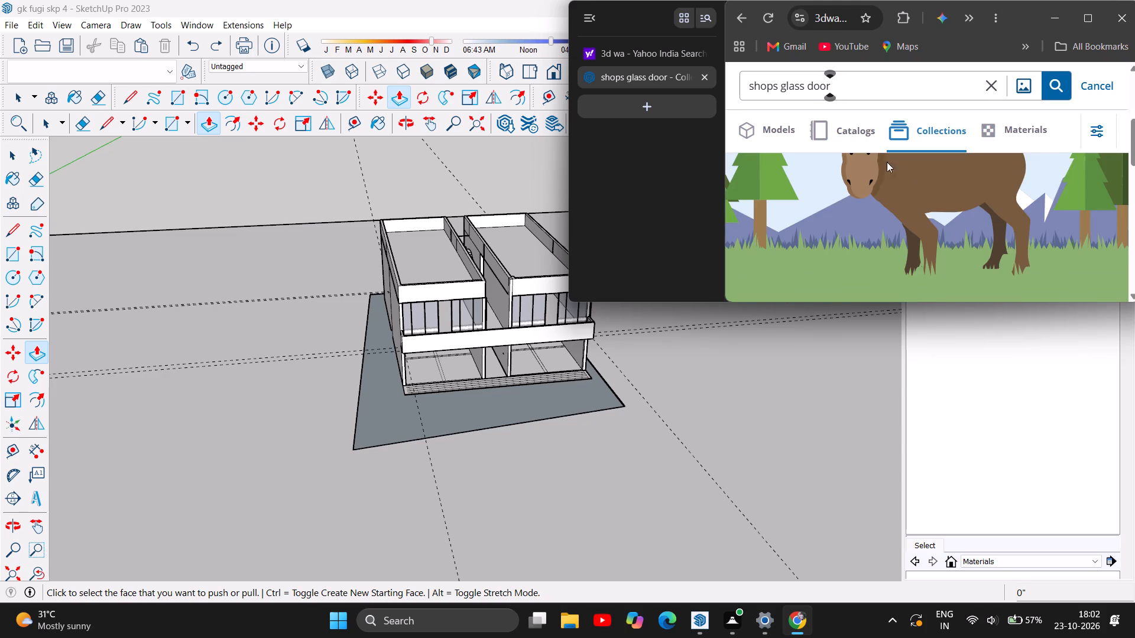
click(776, 129)
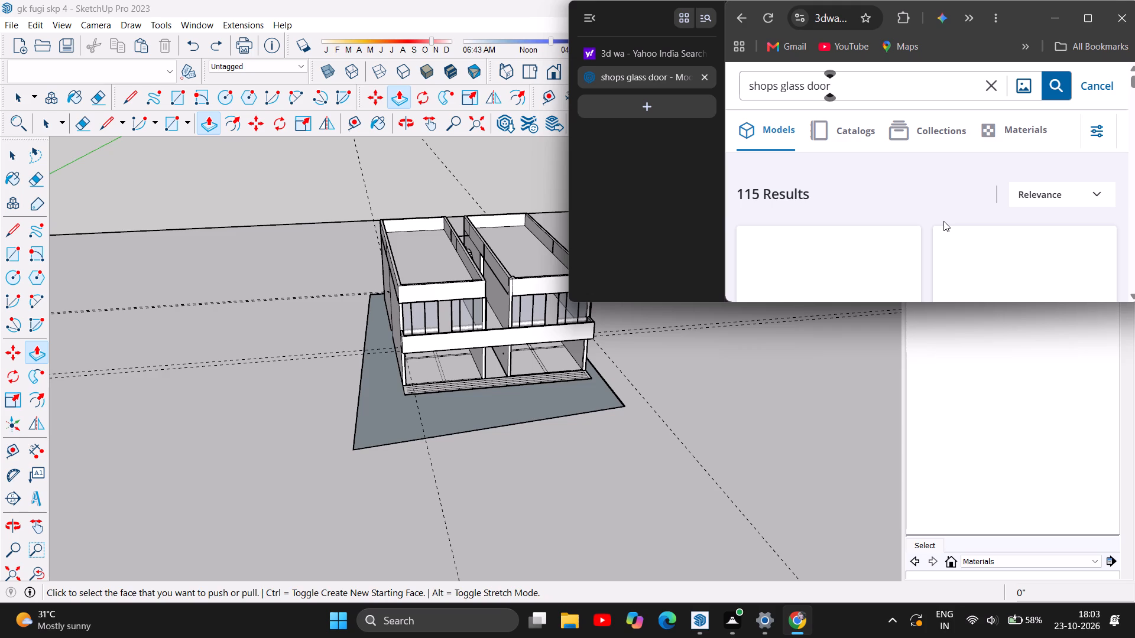
Compare the first shop glass door models in the results for one suited to the ground-floor shop fronts.
scroll(936, 228, down, 3)
scroll(876, 237, up, 2)
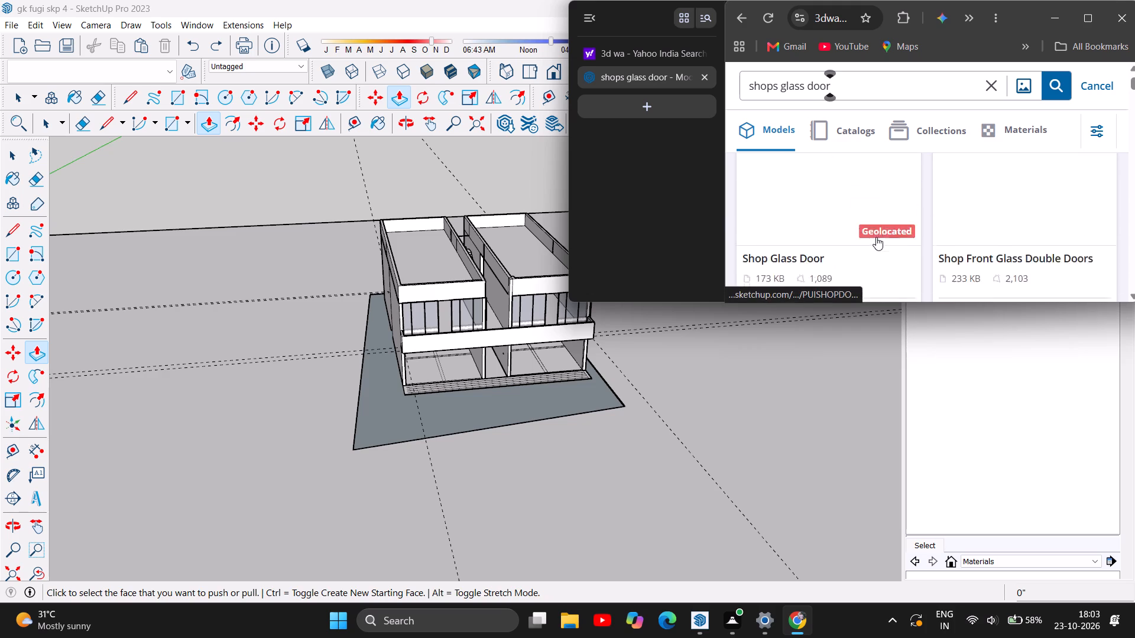
scroll(876, 237, up, 1)
scroll(876, 237, down, 2)
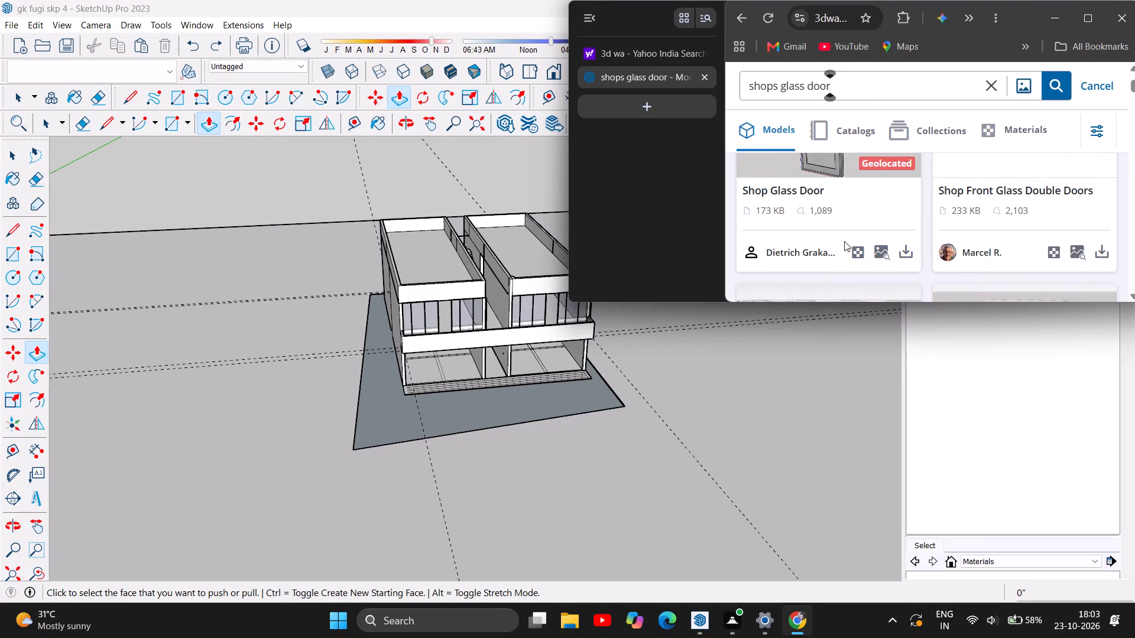
scroll(844, 241, down, 2)
scroll(857, 229, up, 1)
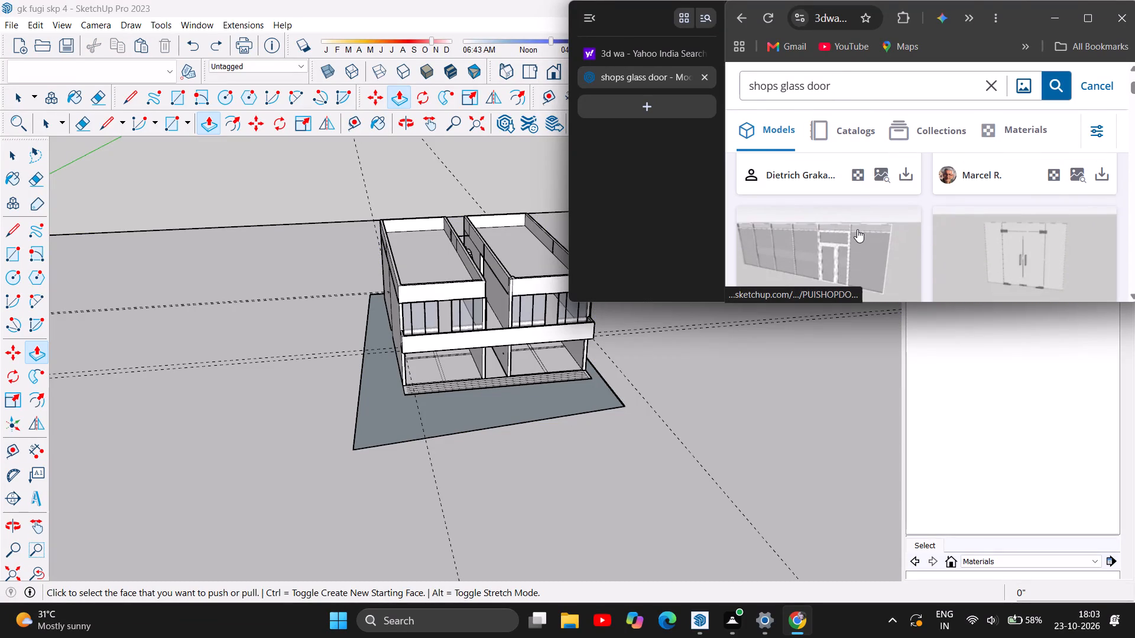
scroll(866, 226, down, 2)
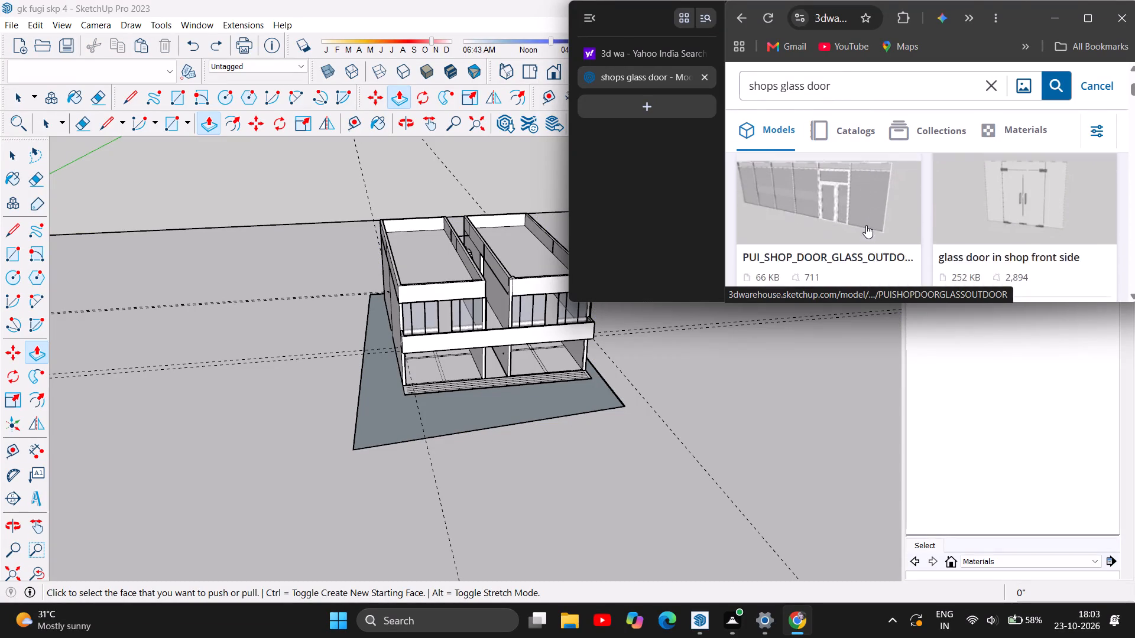
scroll(866, 225, down, 2)
scroll(922, 216, down, 3)
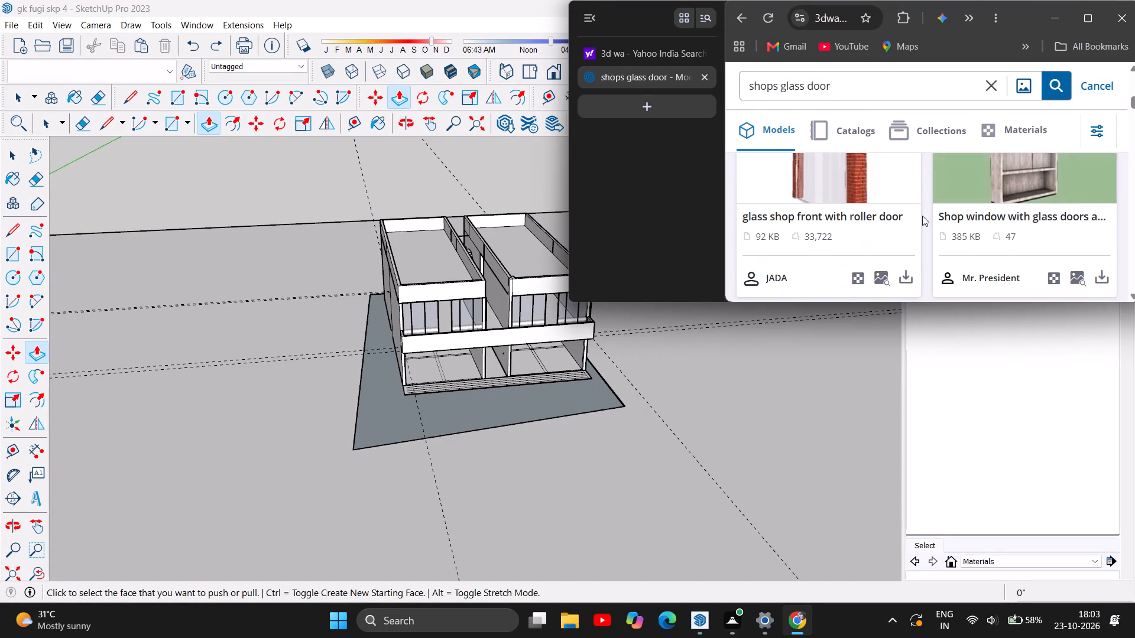
scroll(927, 233, up, 4)
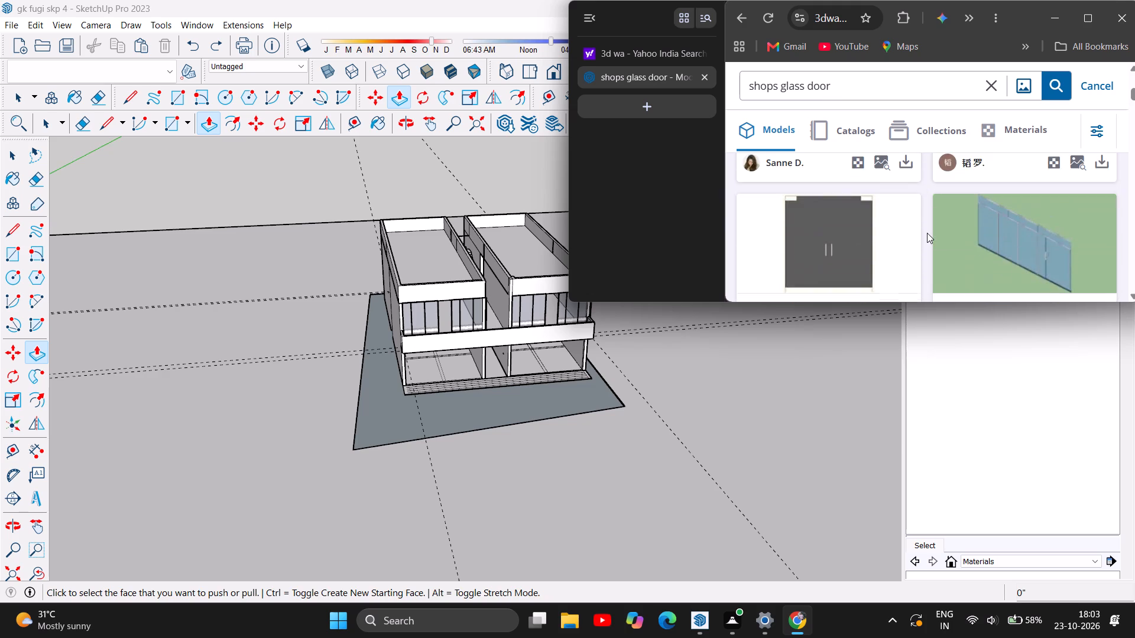
scroll(927, 233, up, 7)
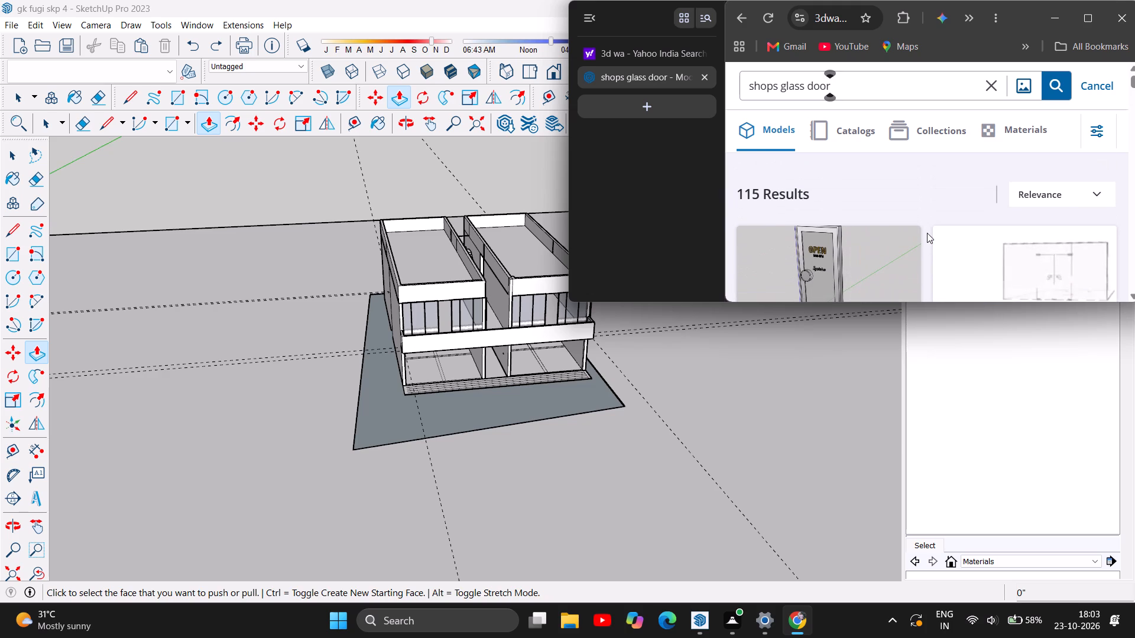
scroll(927, 233, down, 4)
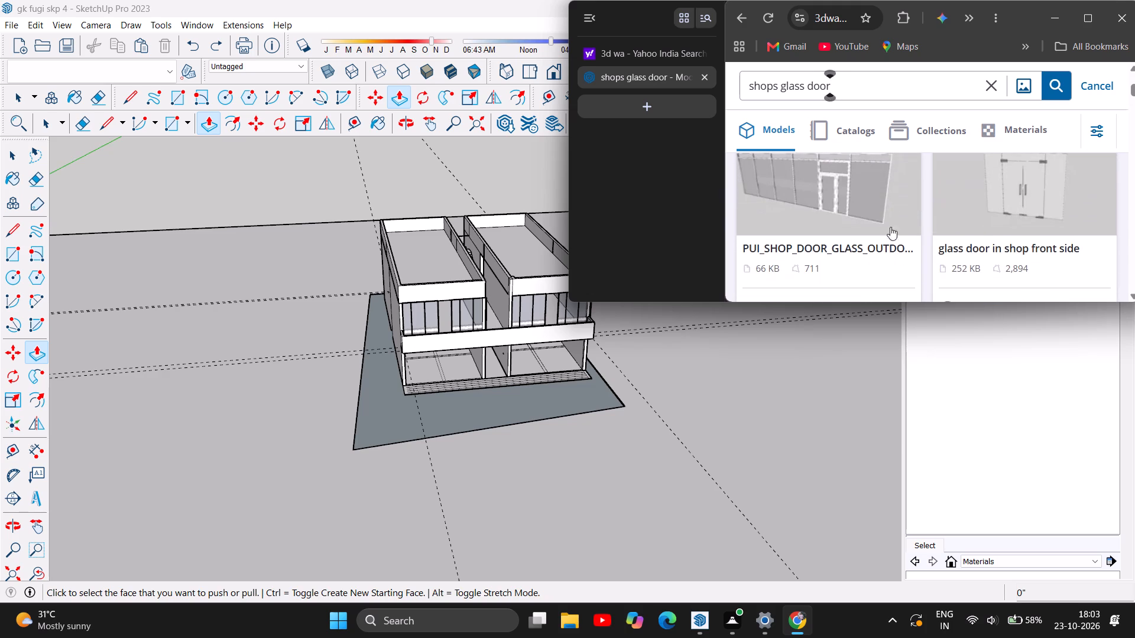
scroll(867, 201, down, 5)
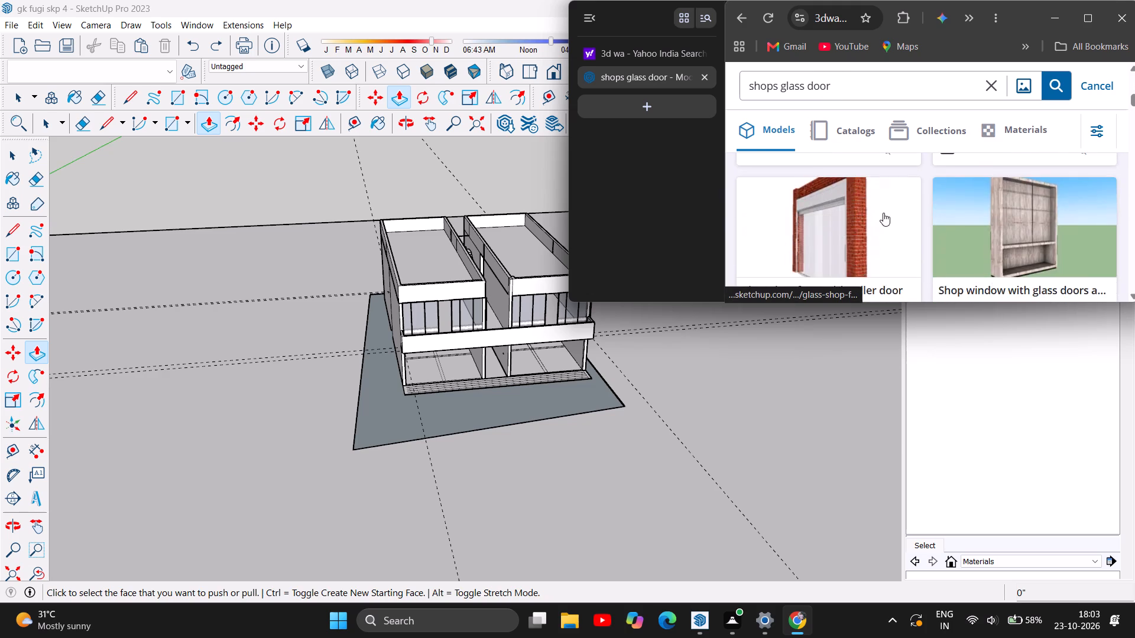
scroll(883, 213, down, 3)
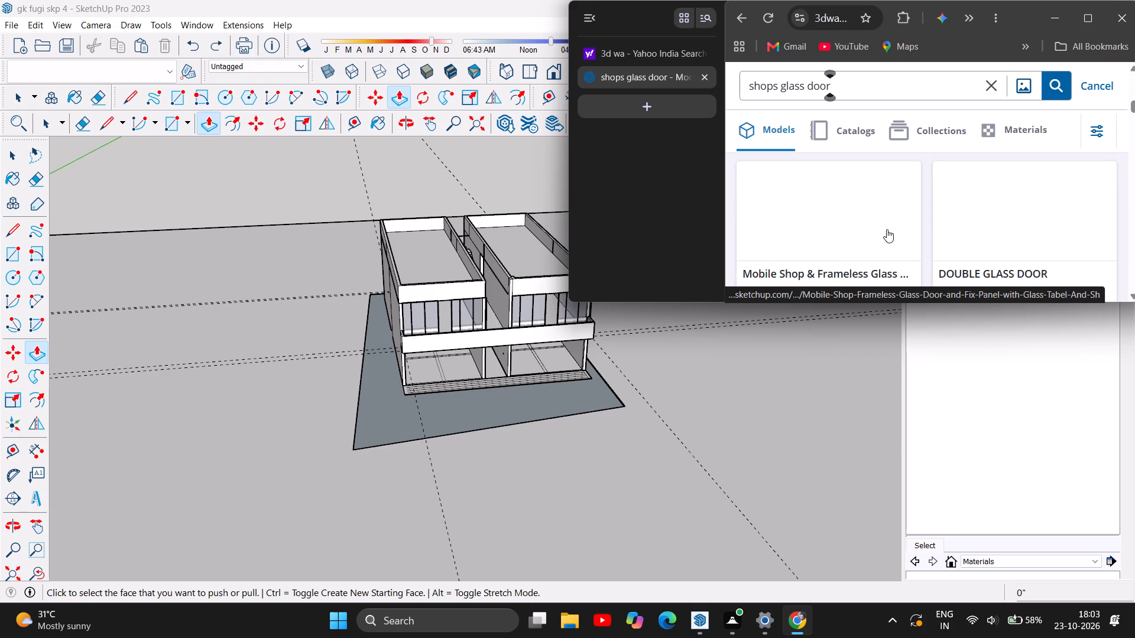
scroll(887, 229, down, 2)
scroll(887, 229, up, 5)
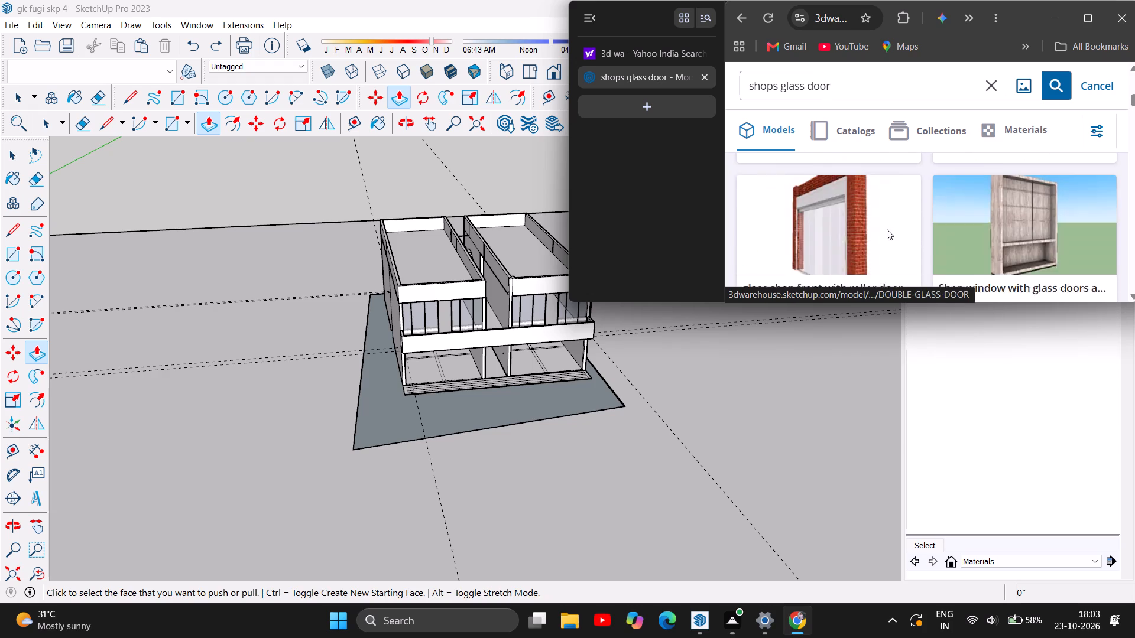
scroll(887, 229, up, 6)
Examine the results further down, from the Mobile Shop & Frameless Glass model to the DOOR GLASS row, for suitable doors.
scroll(887, 229, down, 4)
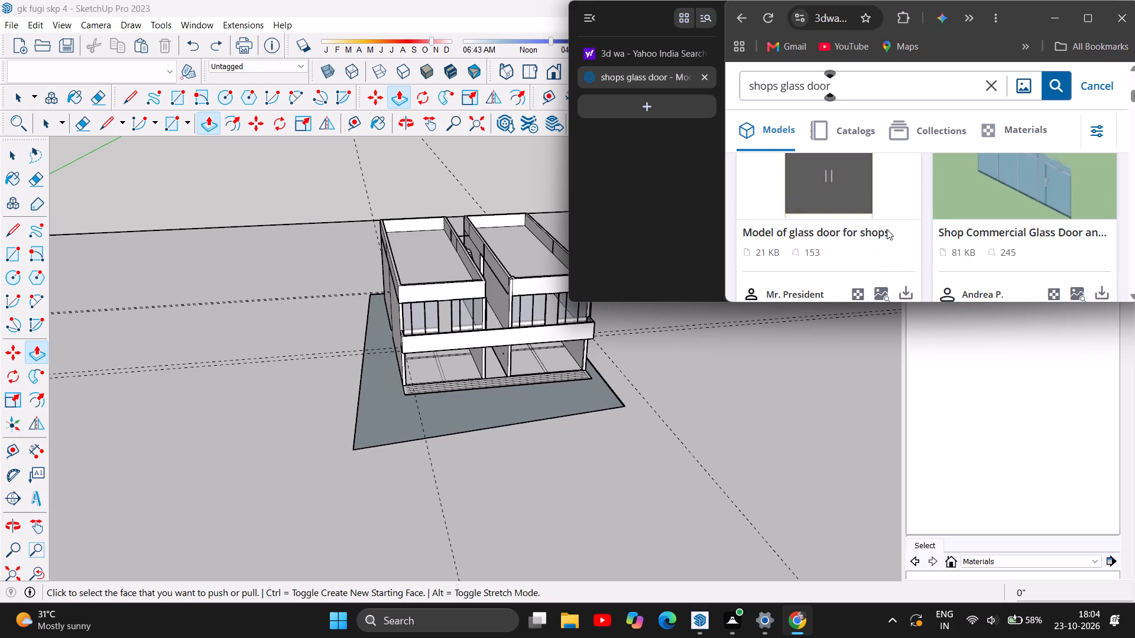
scroll(887, 229, down, 3)
scroll(943, 226, down, 2)
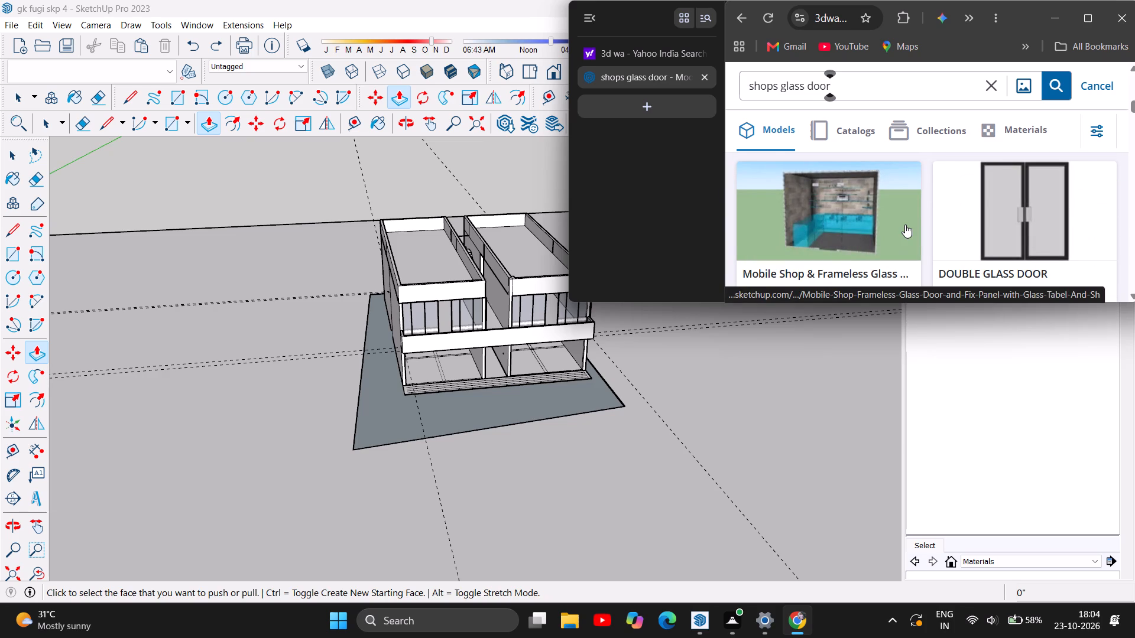
scroll(905, 224, down, 2)
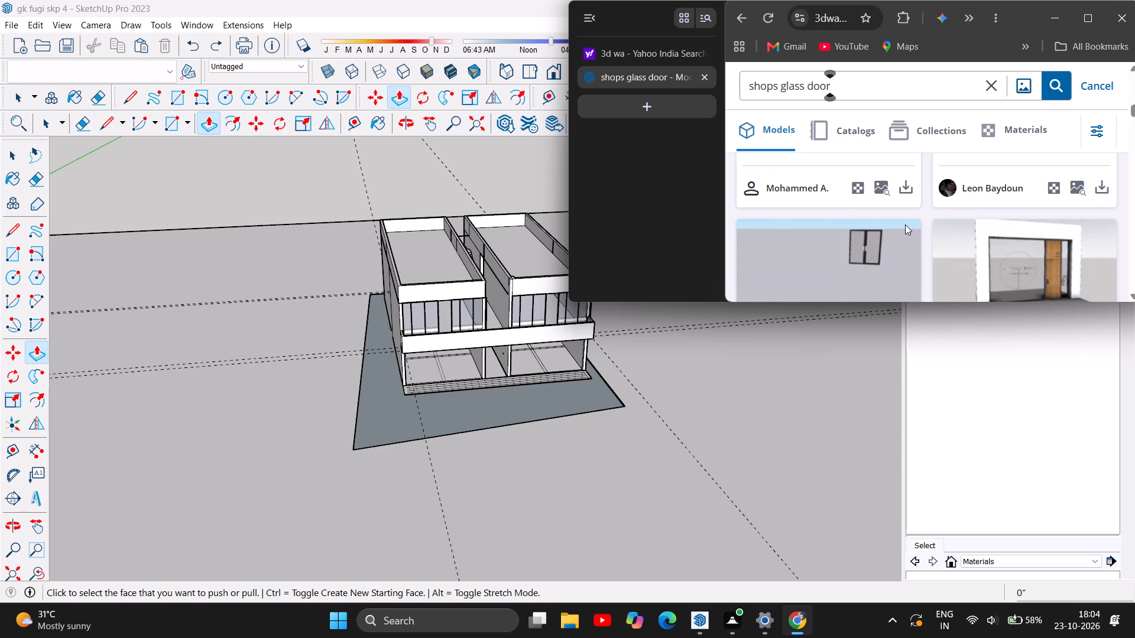
scroll(905, 224, down, 1)
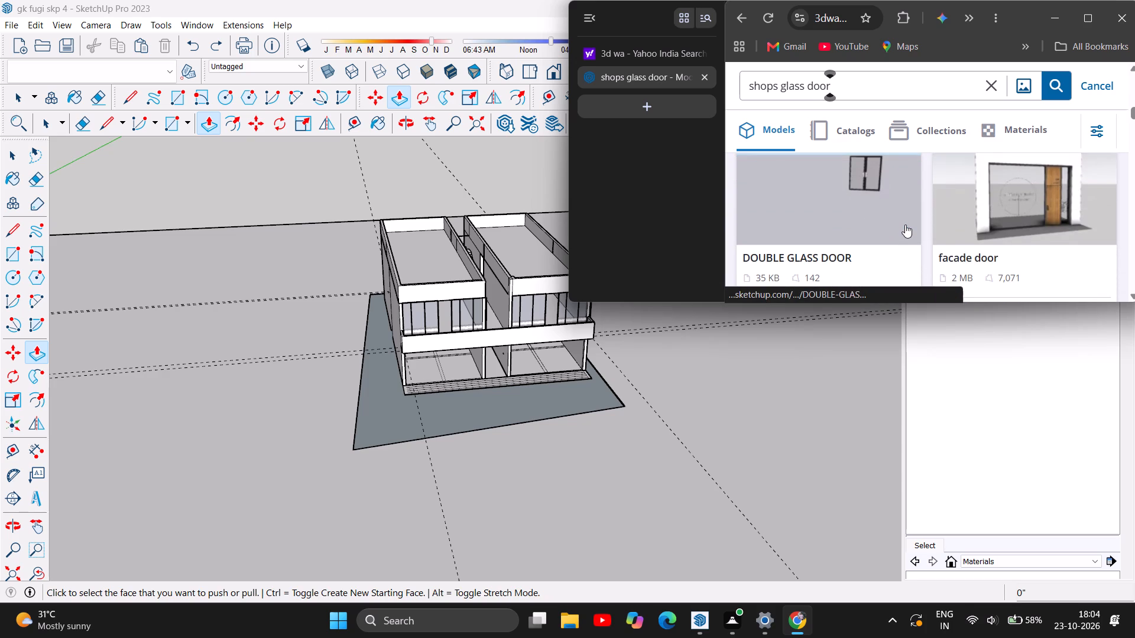
scroll(943, 212, down, 2)
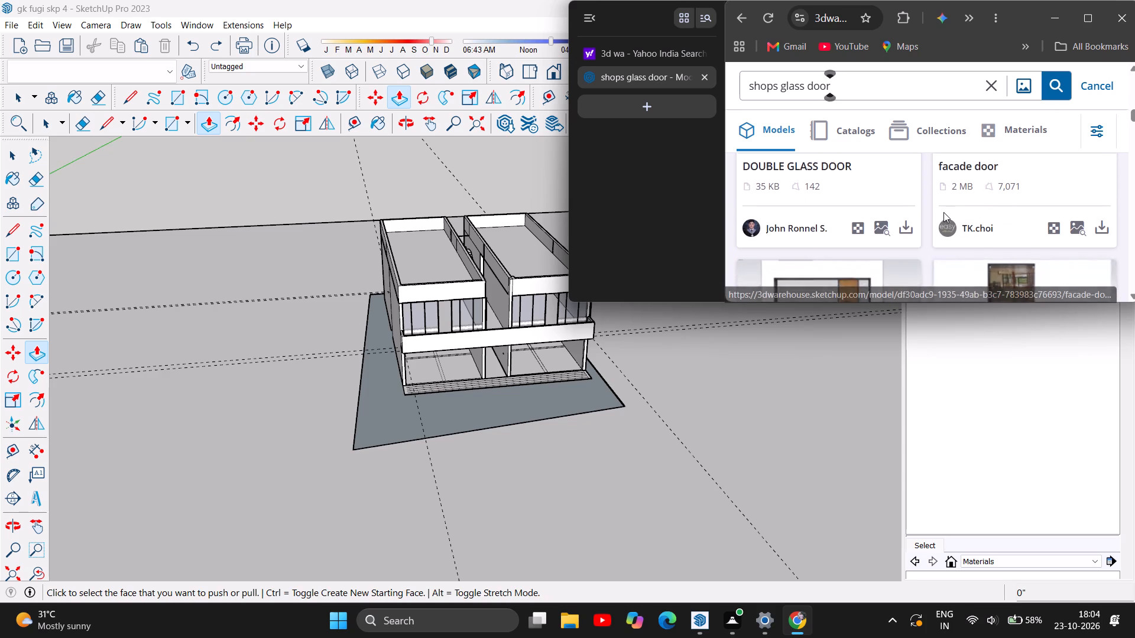
scroll(943, 212, down, 1)
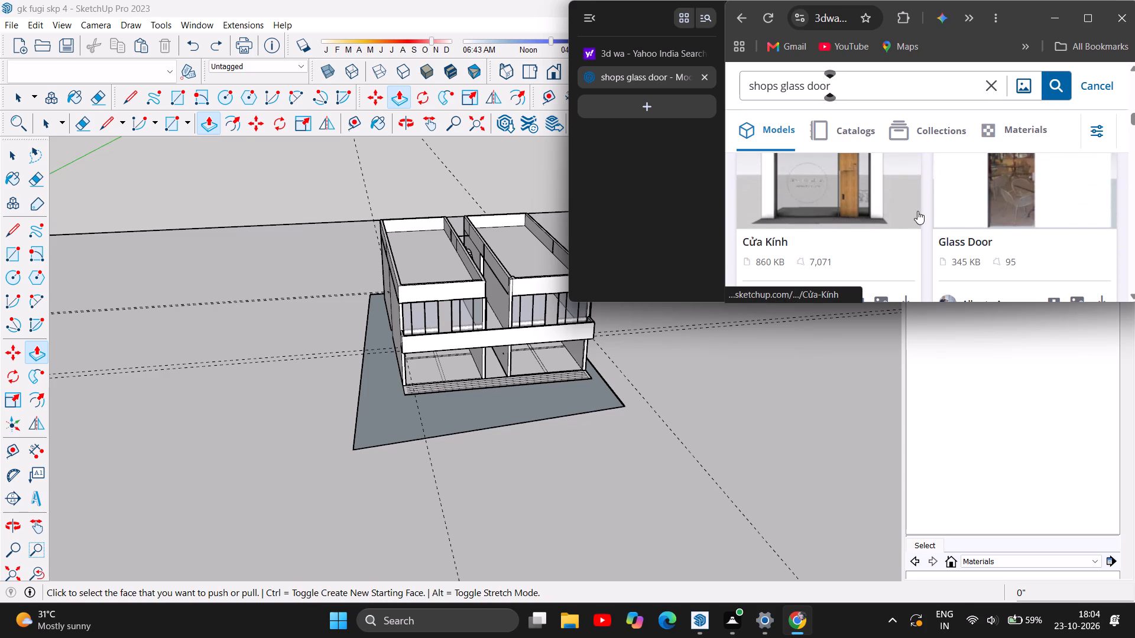
scroll(917, 211, down, 1)
scroll(917, 211, up, 1)
scroll(917, 211, down, 2)
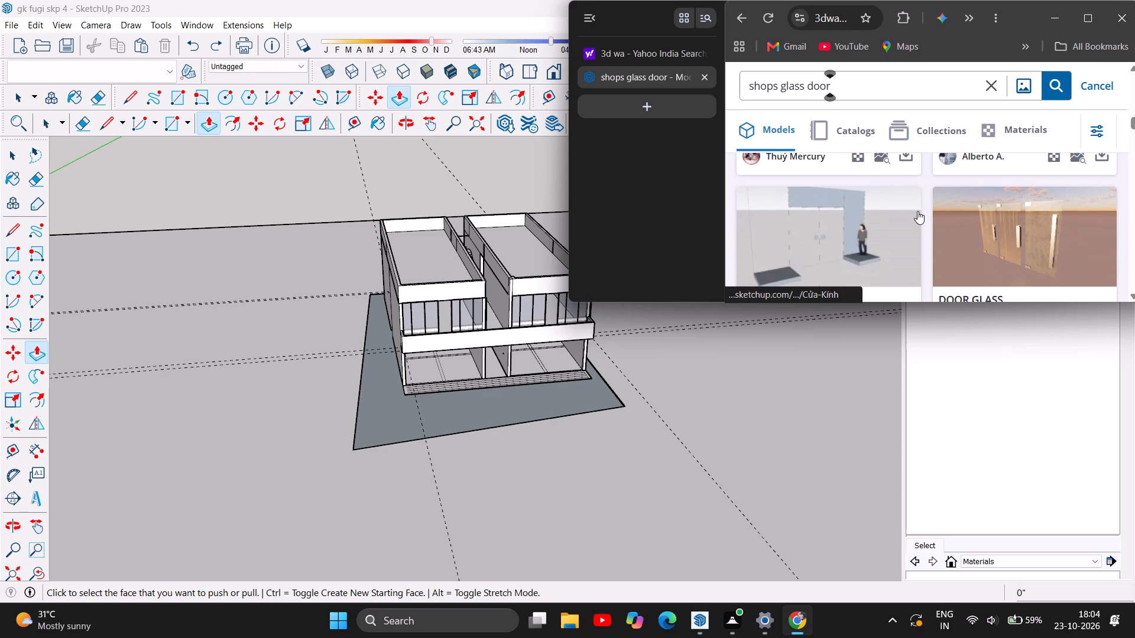
scroll(917, 211, down, 3)
scroll(917, 211, up, 3)
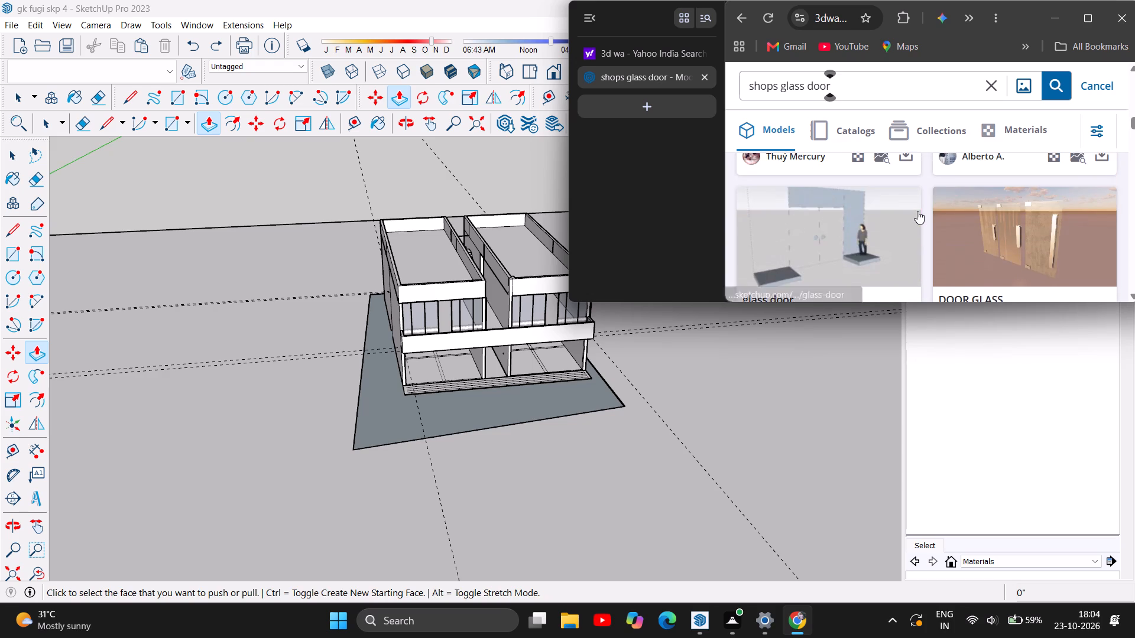
Download the 3.5 MB DOOR GLASS model as a SketchUp file.
scroll(917, 211, down, 1)
scroll(1037, 193, down, 1)
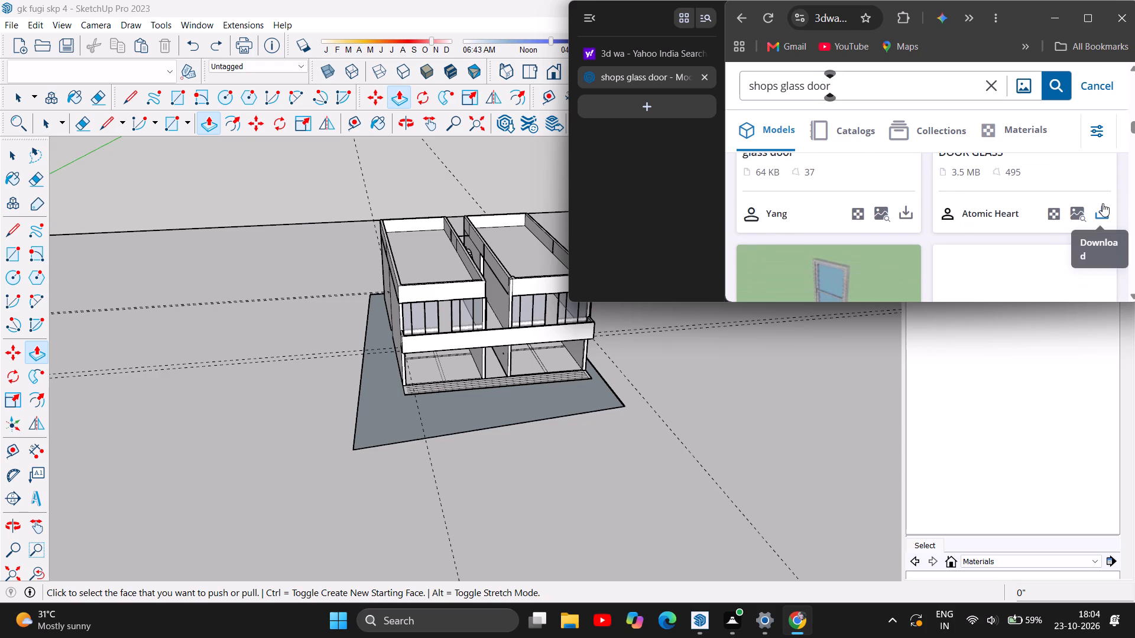
click(1104, 204)
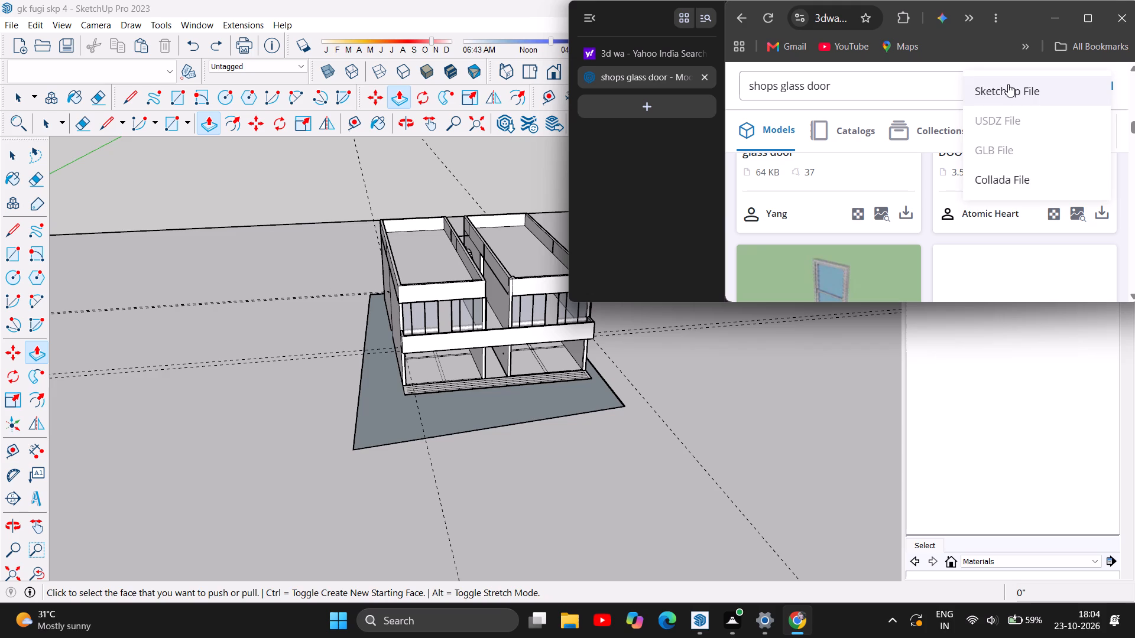
click(1008, 84)
Browse the results beyond the DOOR GLASS model for additional shop door options.
scroll(948, 232, up, 3)
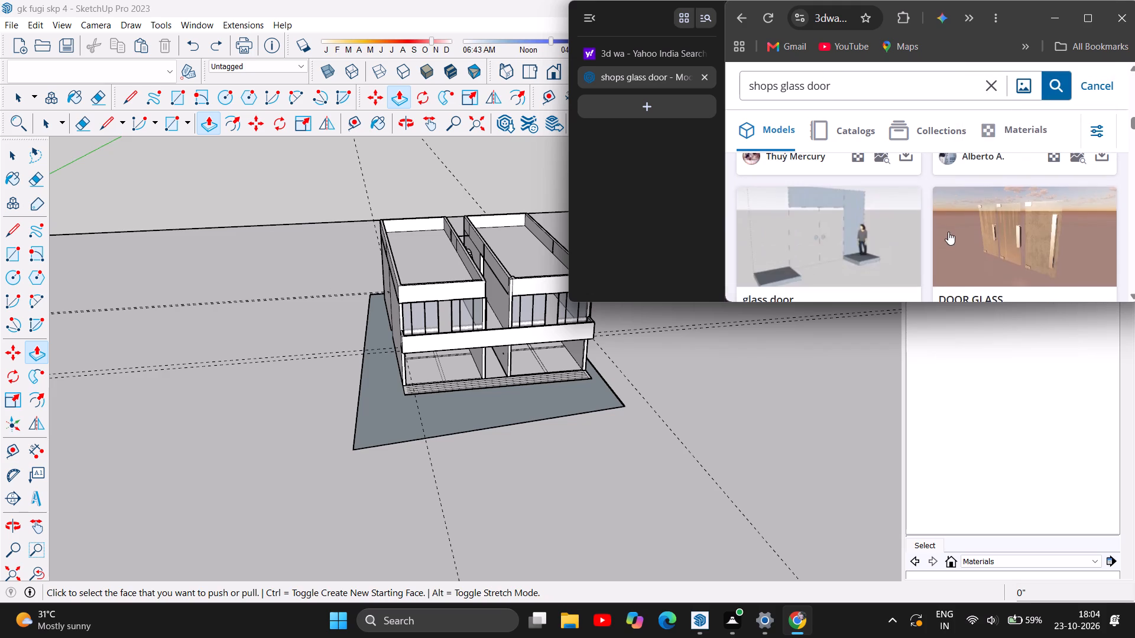
scroll(948, 232, down, 6)
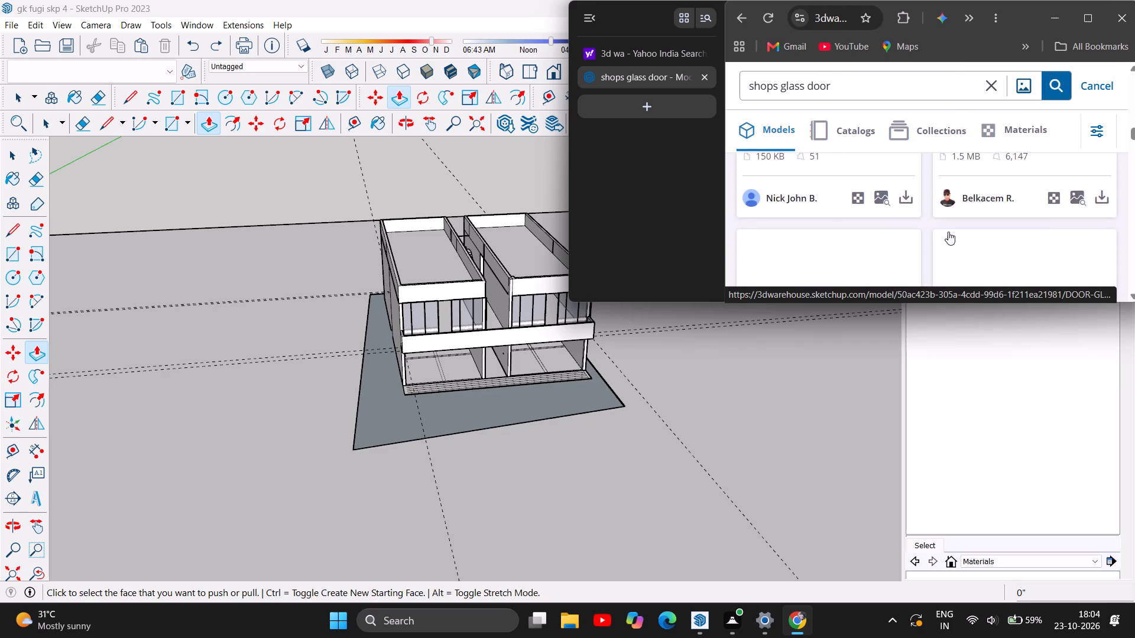
scroll(948, 232, down, 8)
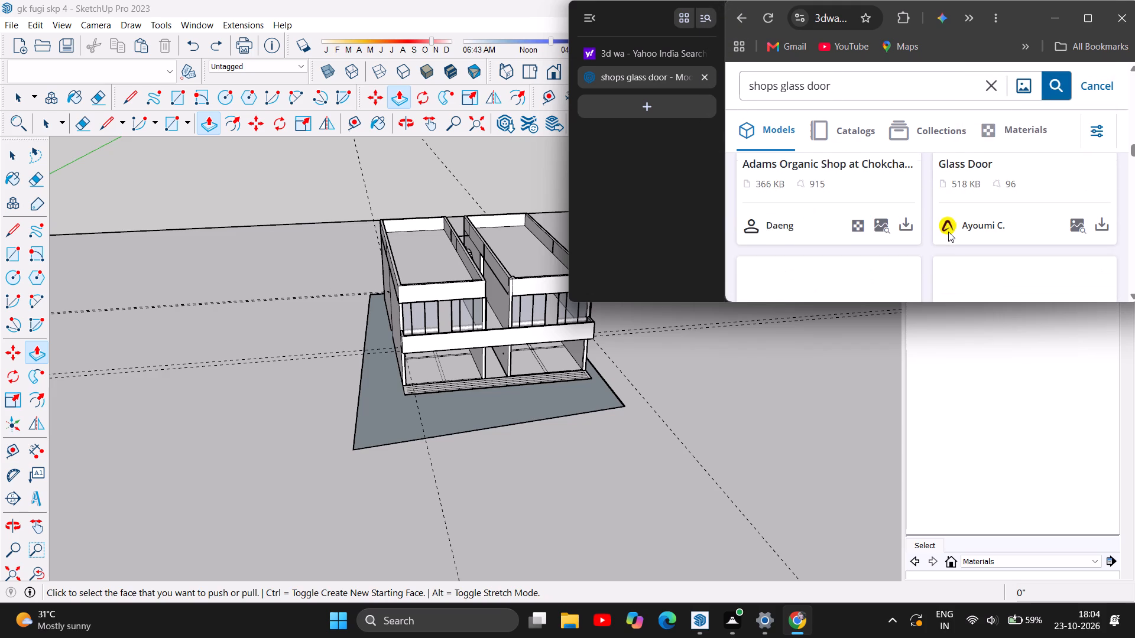
scroll(948, 232, down, 3)
scroll(948, 232, up, 5)
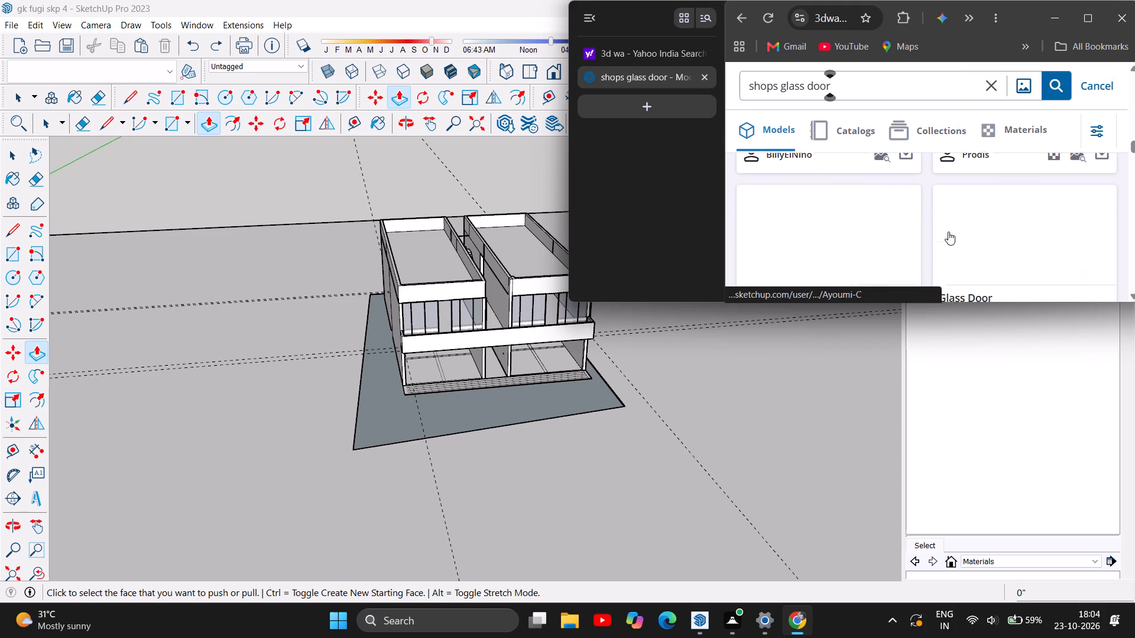
scroll(948, 232, up, 3)
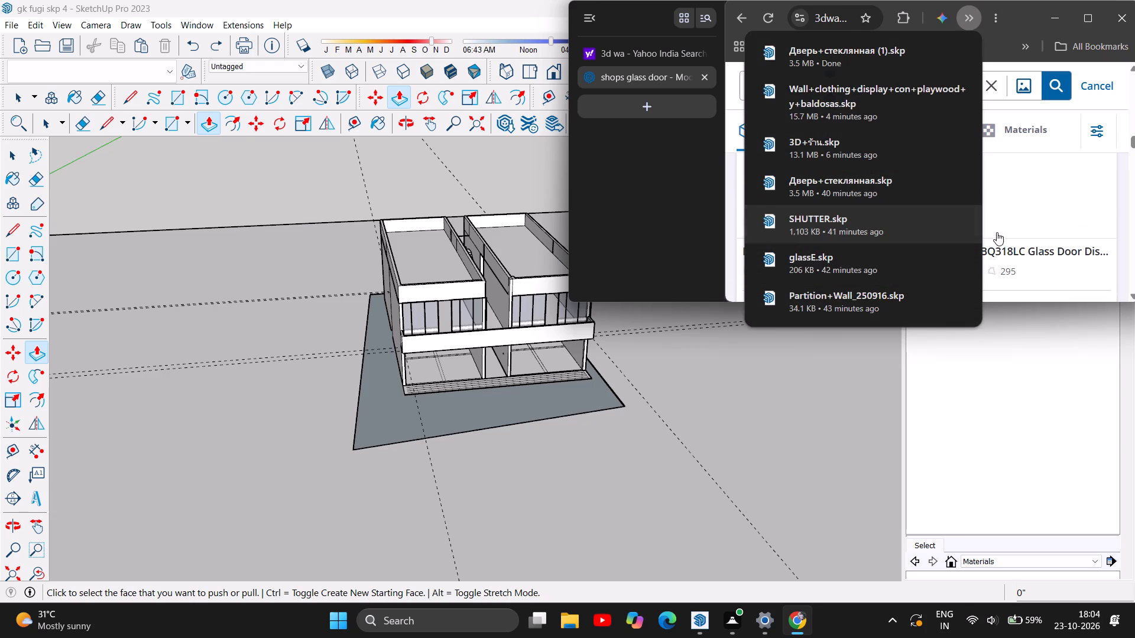
click(1126, 209)
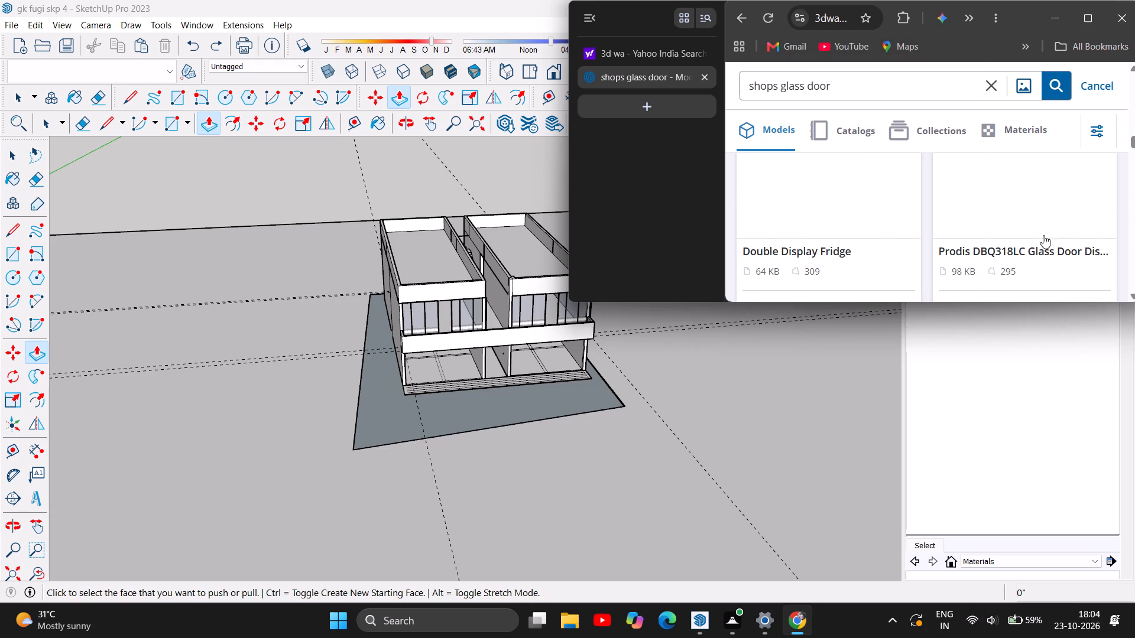
scroll(1033, 238, up, 1)
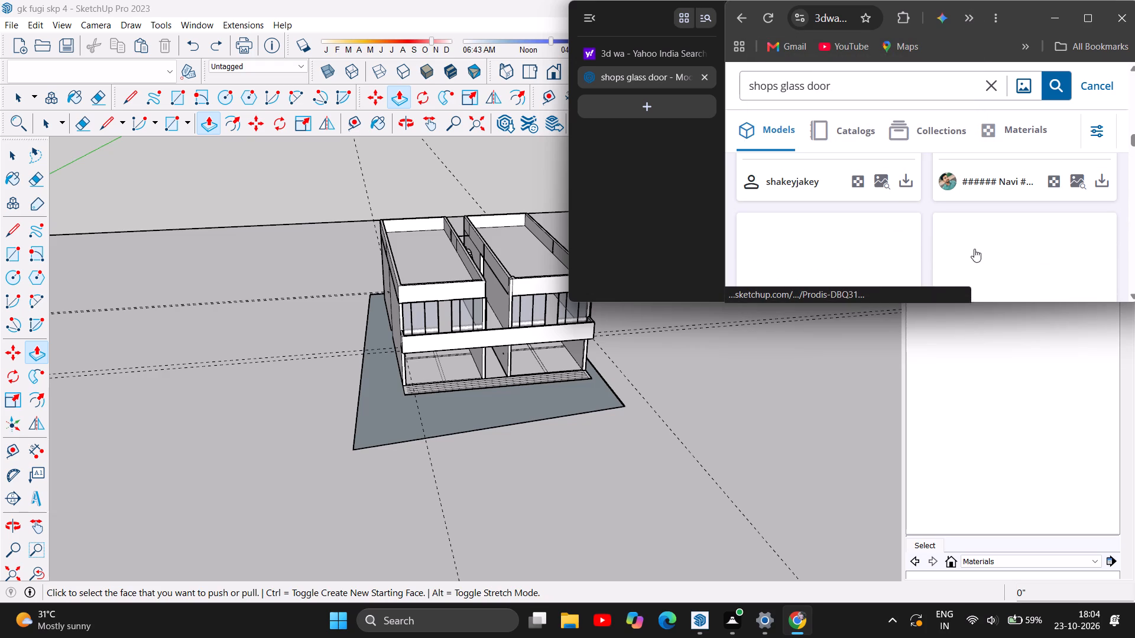
scroll(974, 250, up, 2)
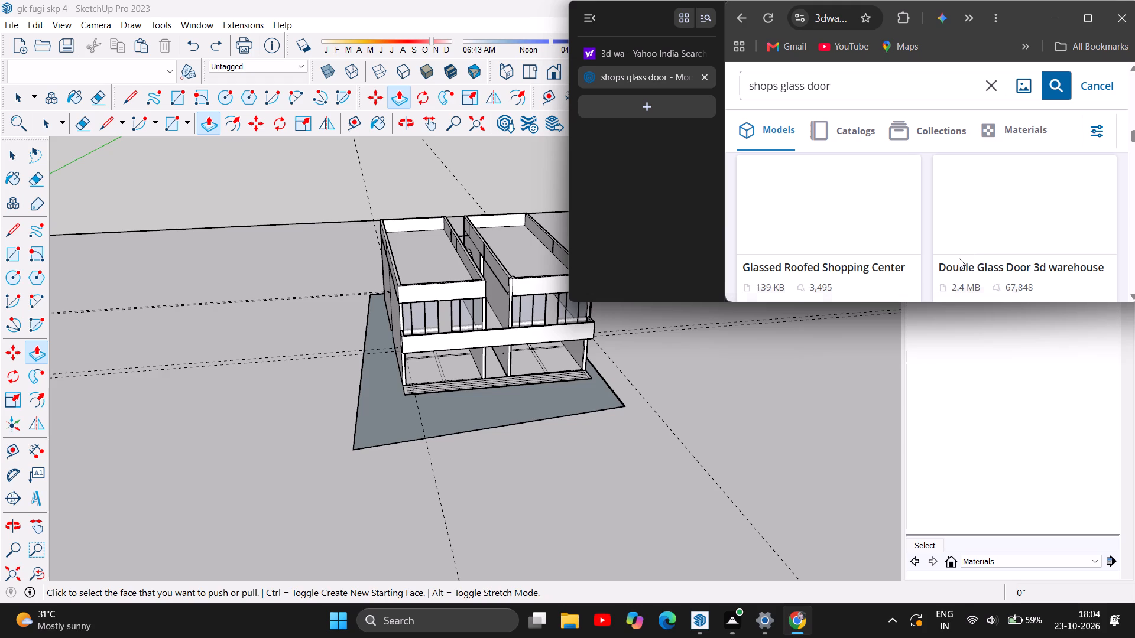
scroll(857, 263, up, 5)
Return to the 2 MB "facade door" model and download it as a SketchUp file.
scroll(857, 262, up, 1)
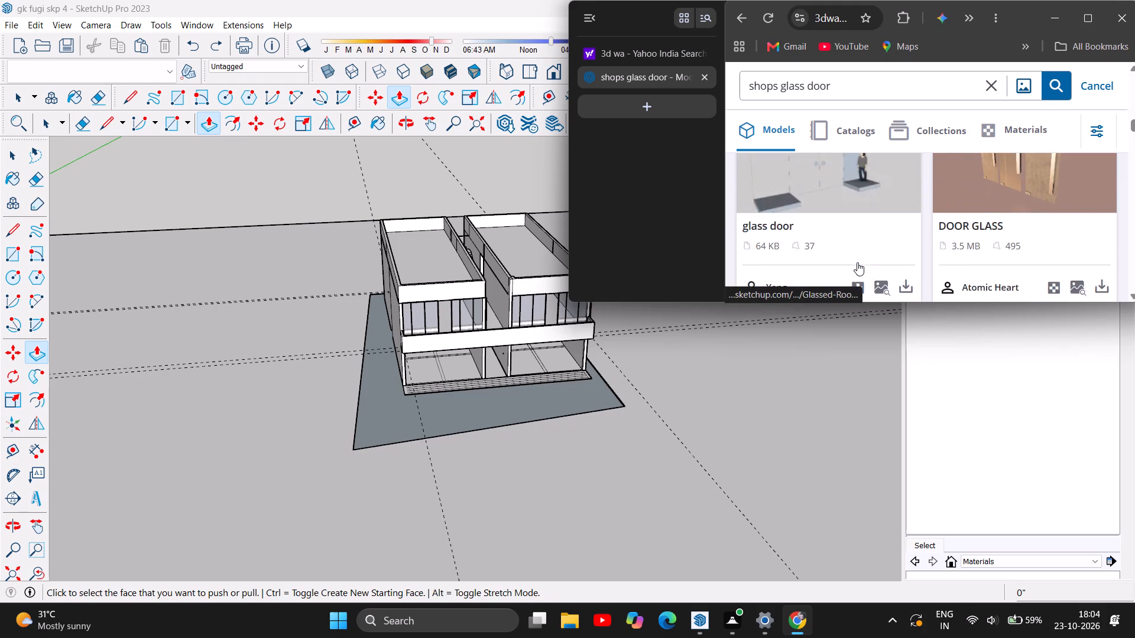
scroll(857, 262, up, 1)
scroll(913, 223, up, 5)
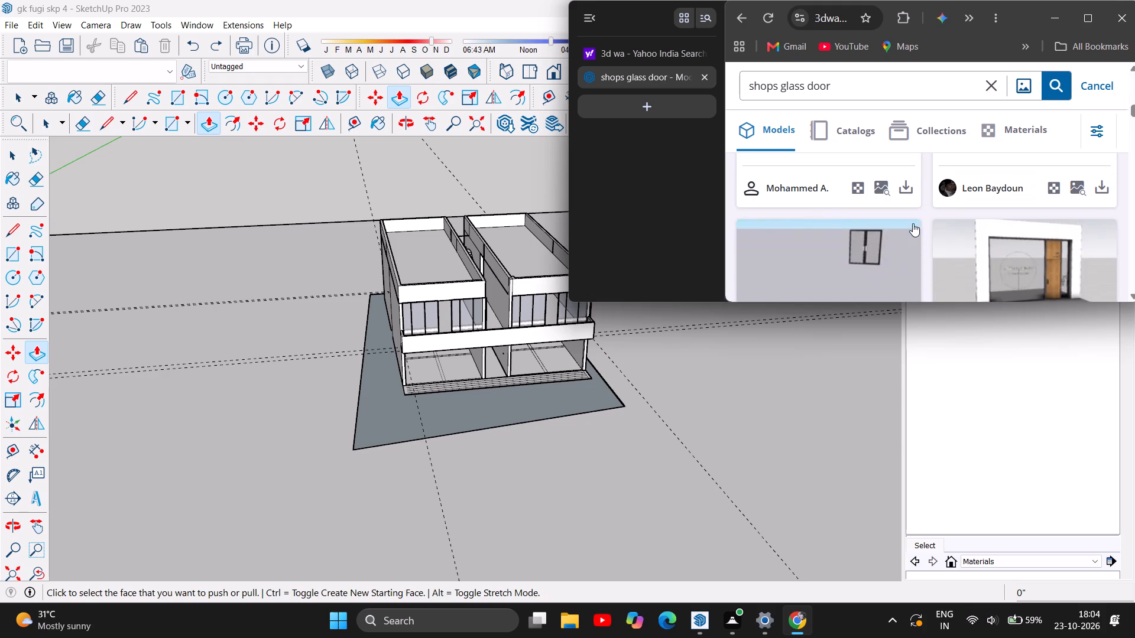
scroll(913, 223, up, 1)
scroll(913, 223, down, 3)
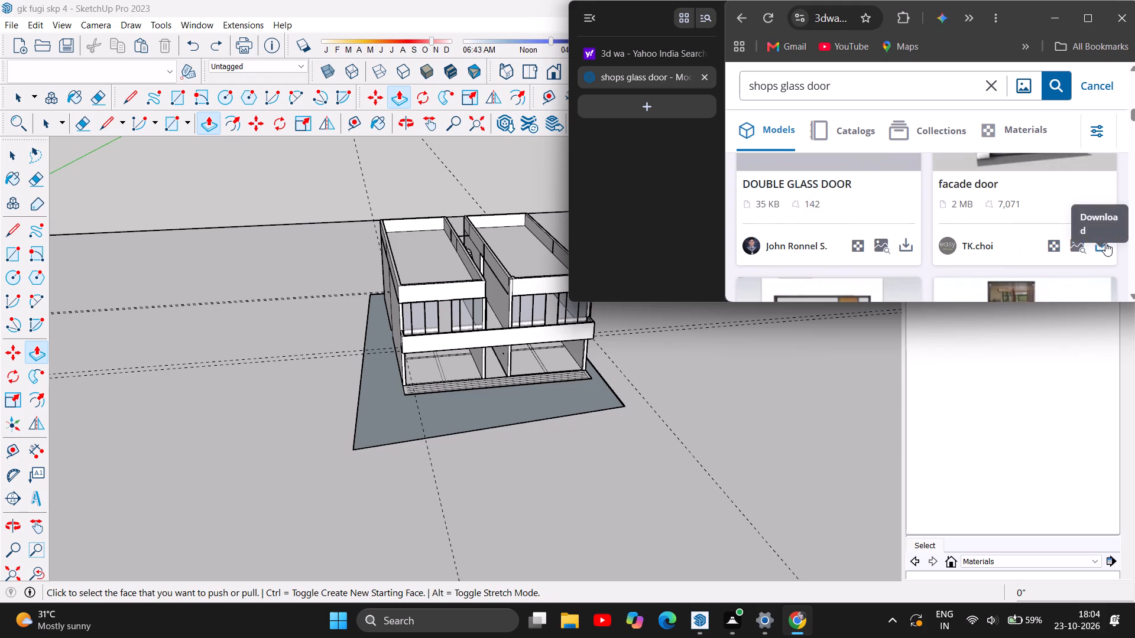
click(1106, 242)
click(1035, 119)
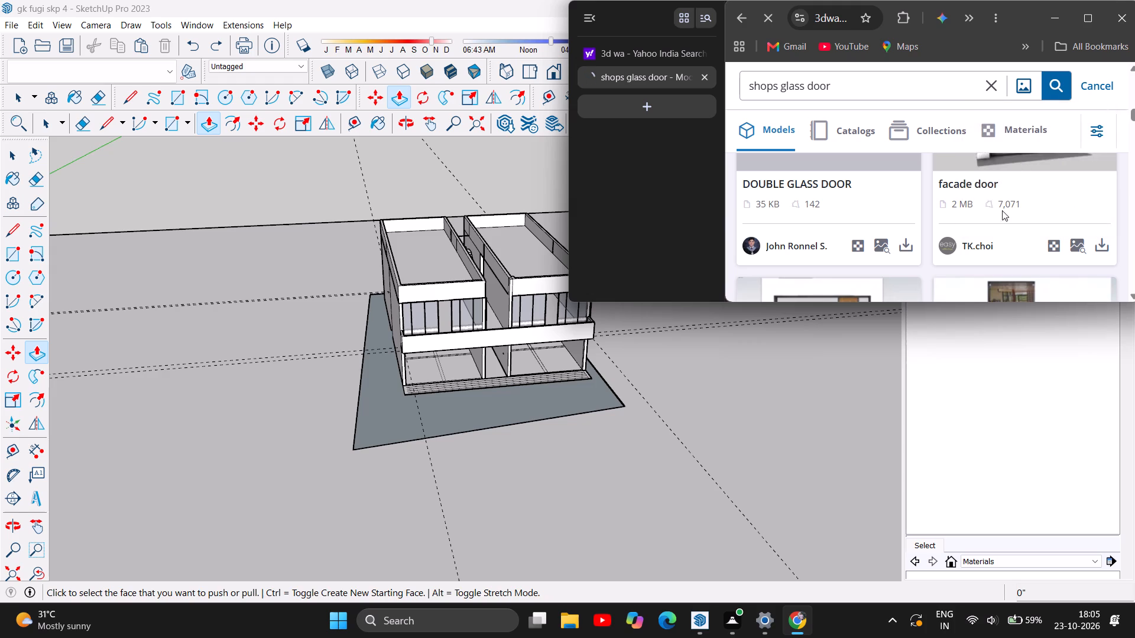
Recheck the glass door results from the shop window models past DOOR GLASS to the Double Glass Door for another suitable door.
scroll(987, 221, up, 8)
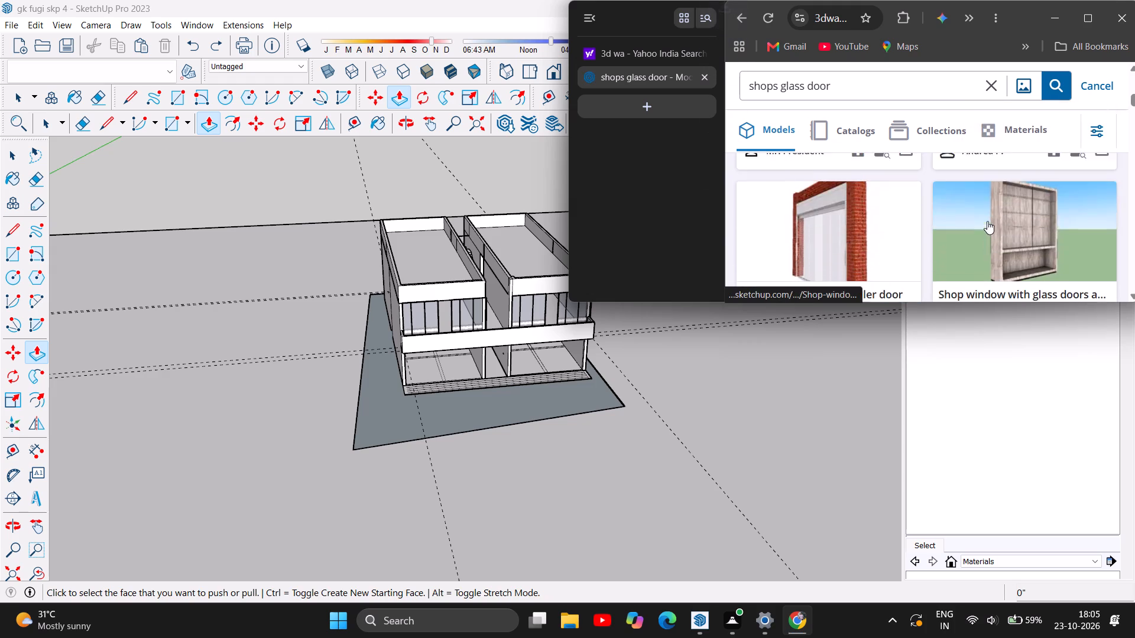
scroll(987, 221, up, 3)
scroll(987, 221, down, 12)
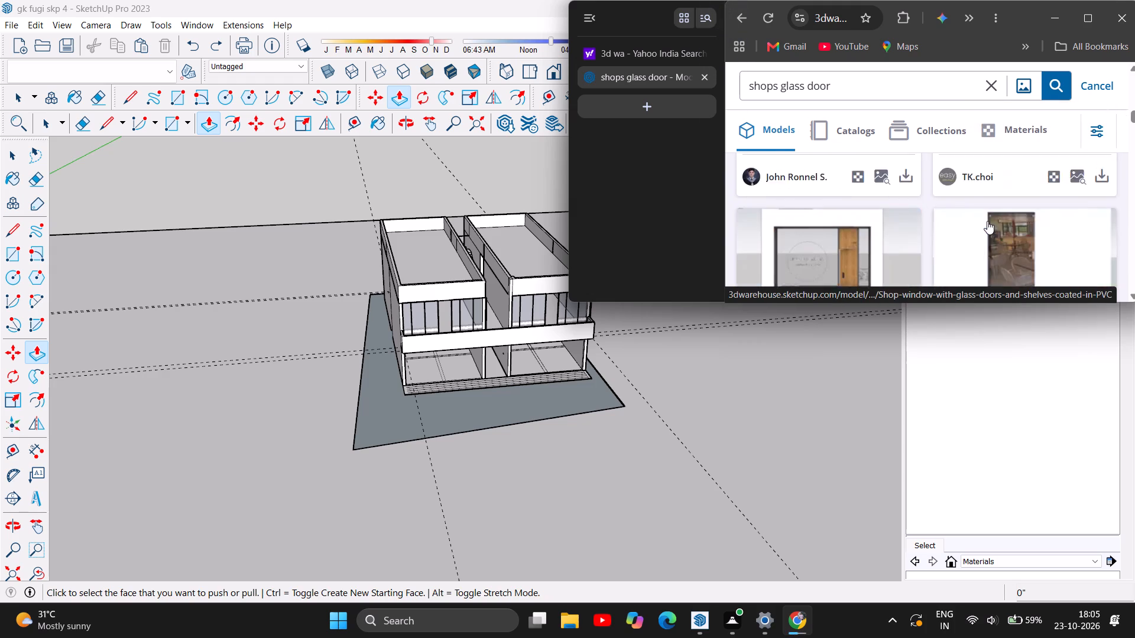
scroll(987, 221, down, 9)
scroll(987, 221, up, 4)
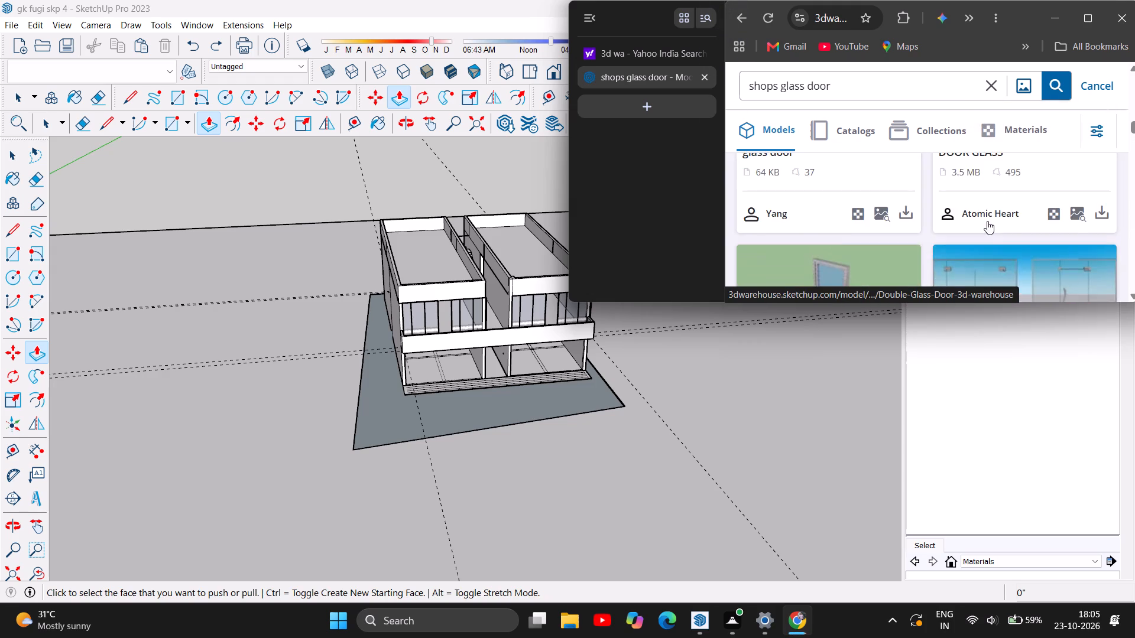
scroll(987, 221, down, 2)
scroll(987, 221, up, 1)
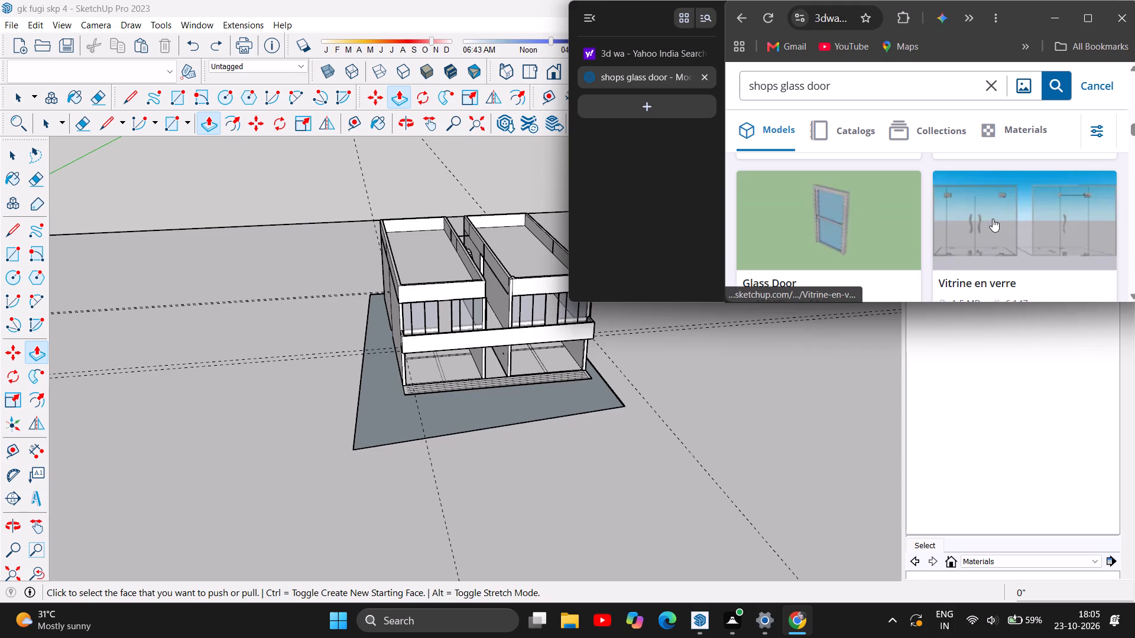
scroll(995, 219, down, 3)
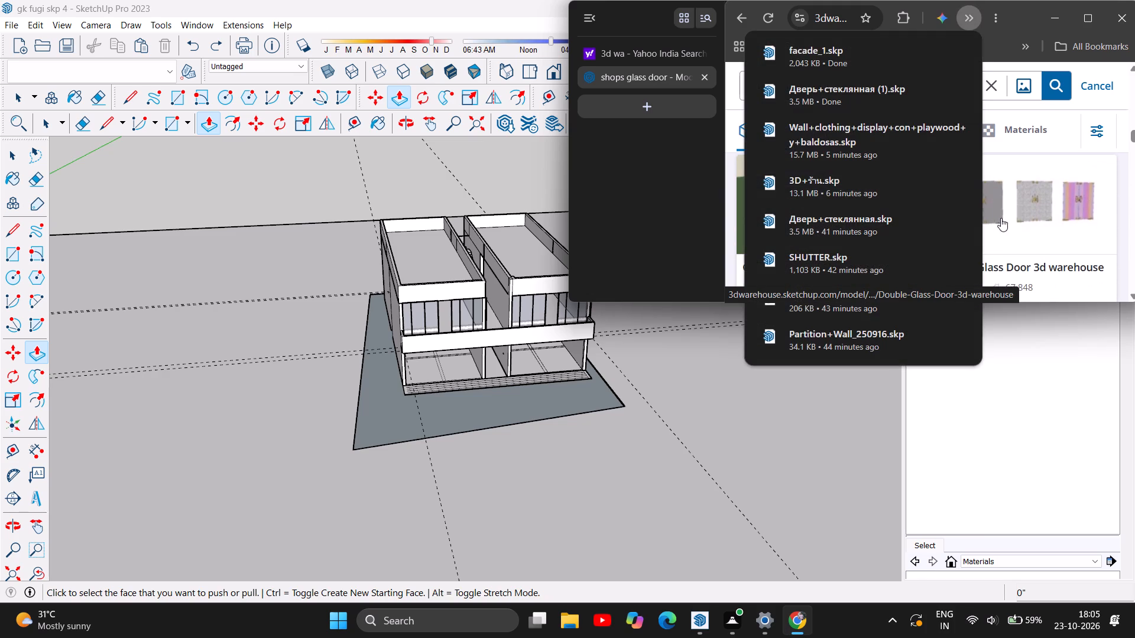
click(1126, 206)
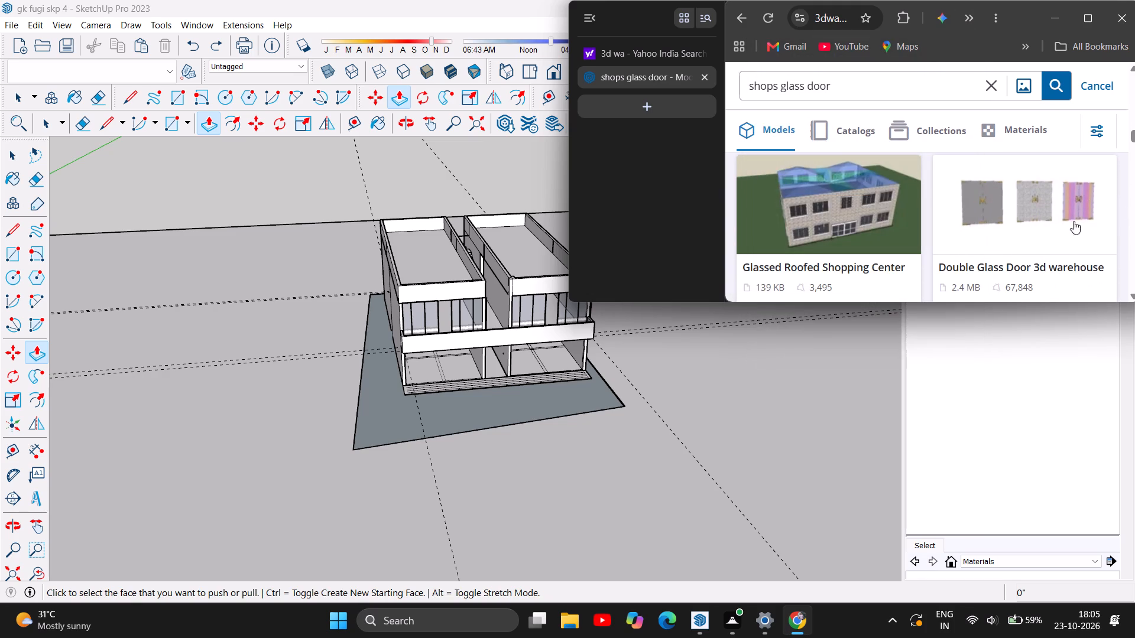
Examine the further glass door results, from the Double Display Fridge to the Display Cabinet Console, for usable shop doors.
scroll(1068, 222, down, 4)
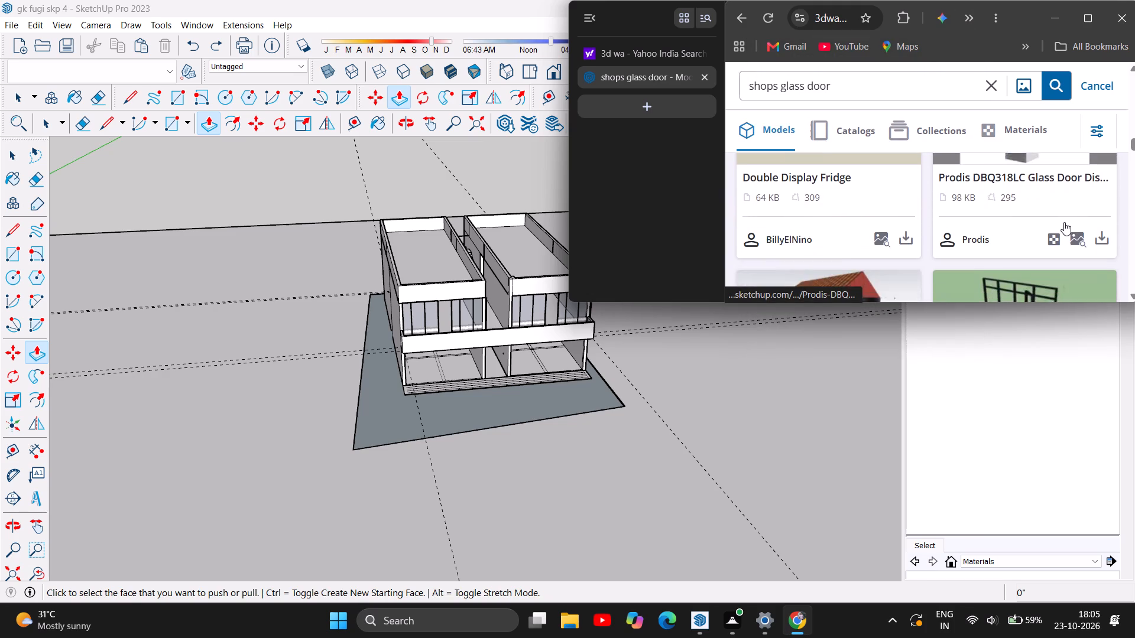
scroll(1064, 222, down, 4)
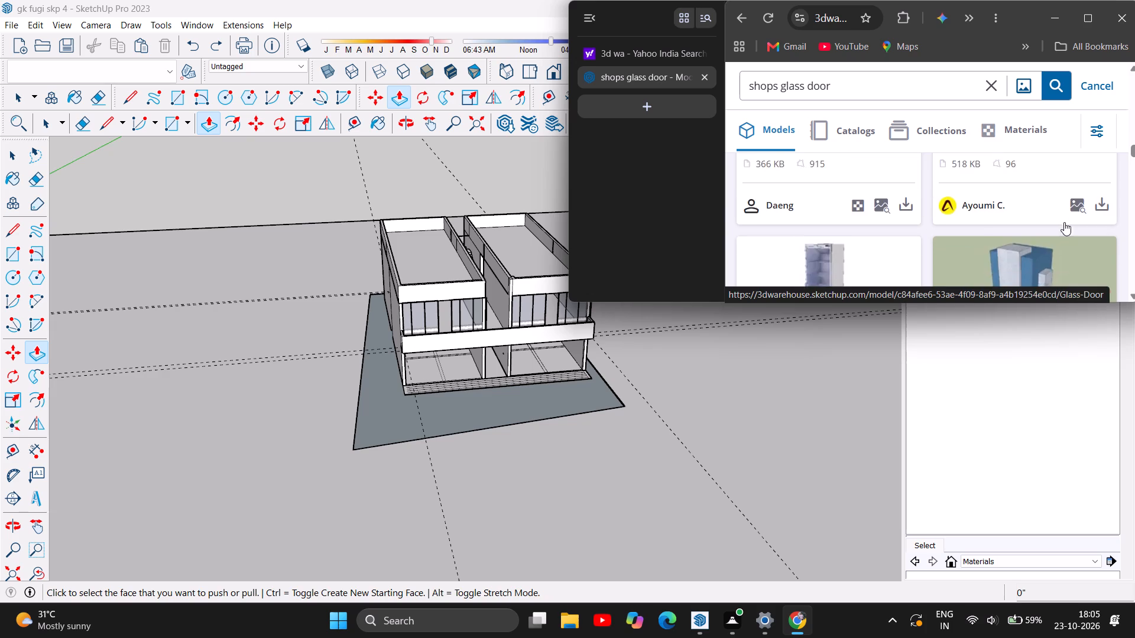
scroll(1064, 222, down, 4)
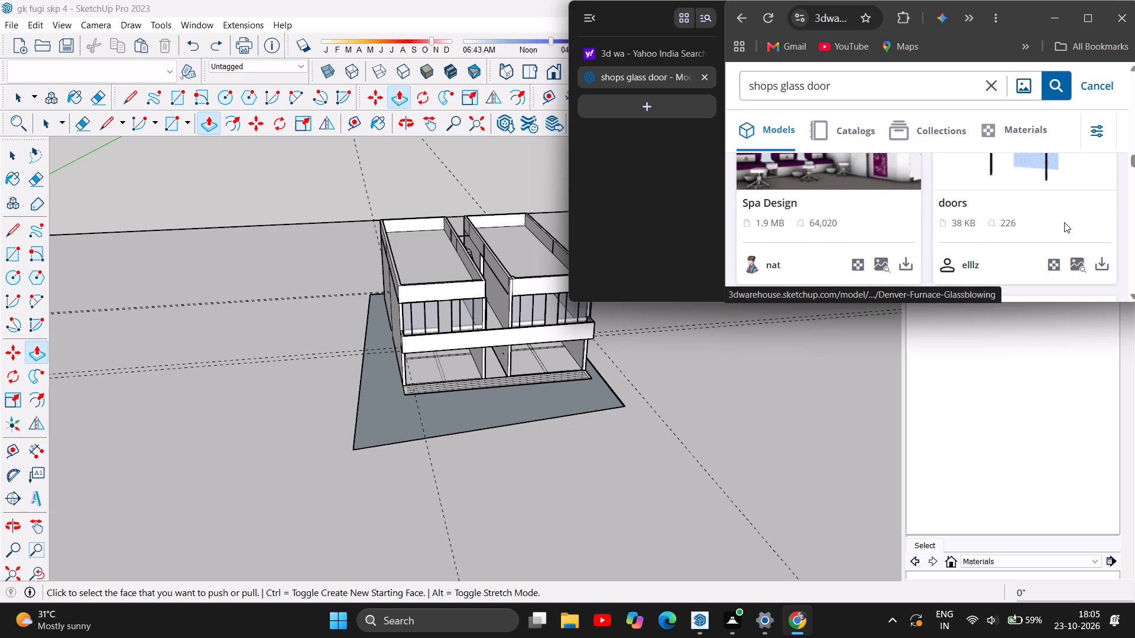
scroll(1064, 222, down, 5)
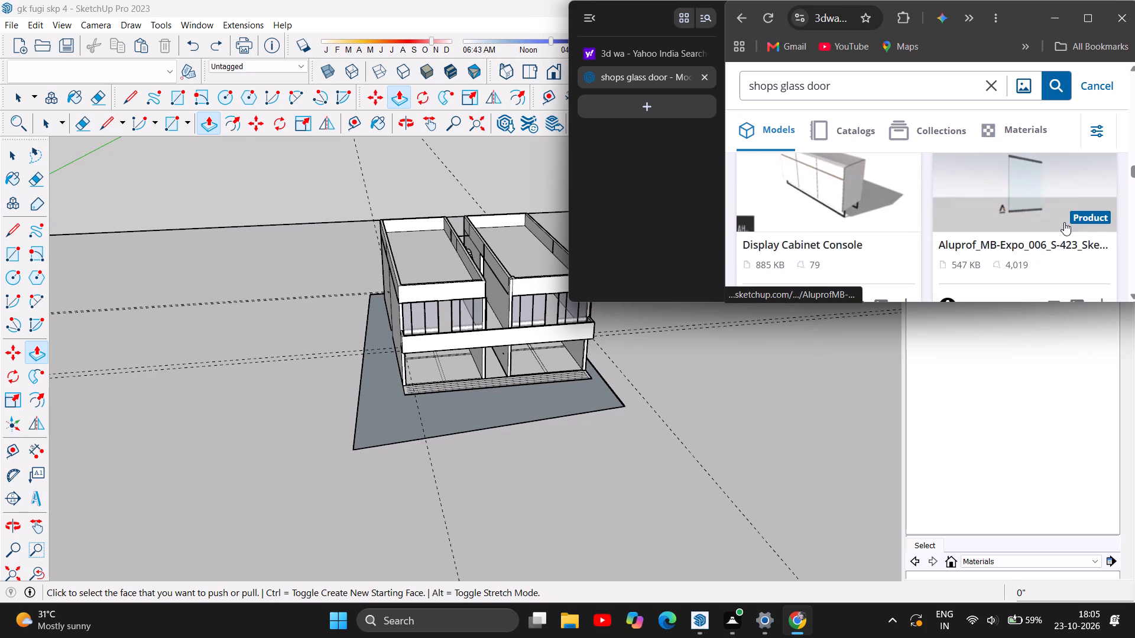
Compare the Commercial Door models, the Aluprof glass panels and PORTA DE SHOPPING as possible shop entrances.
scroll(1064, 222, down, 4)
scroll(1064, 222, up, 1)
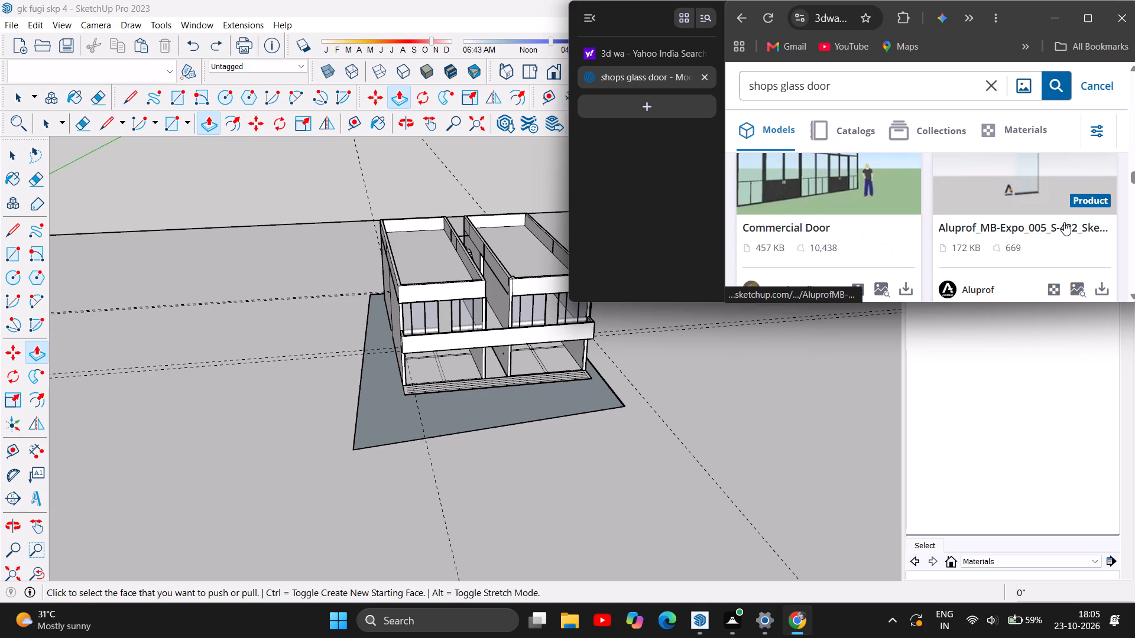
scroll(1064, 222, up, 1)
scroll(1064, 222, down, 1)
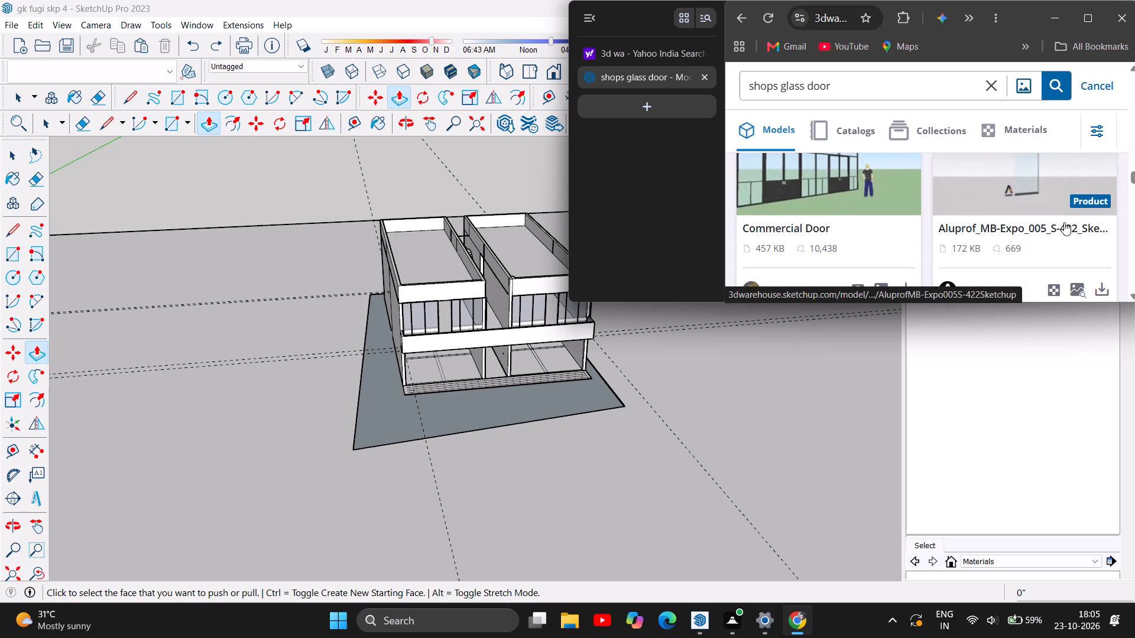
scroll(1064, 222, up, 1)
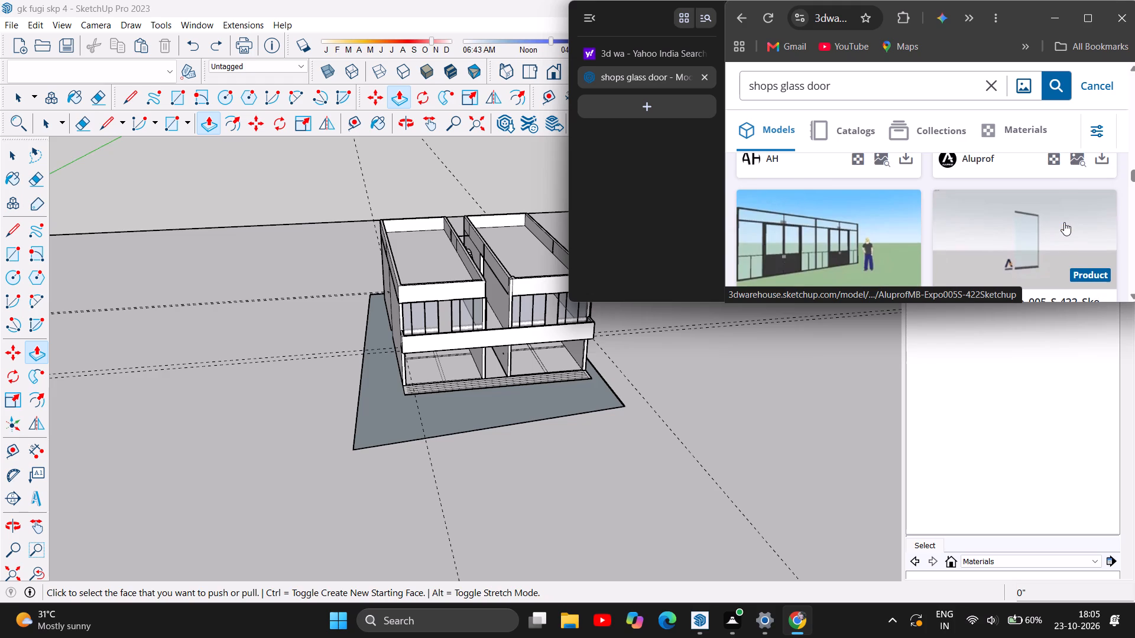
scroll(1064, 222, down, 3)
scroll(1064, 222, up, 1)
scroll(1064, 222, down, 3)
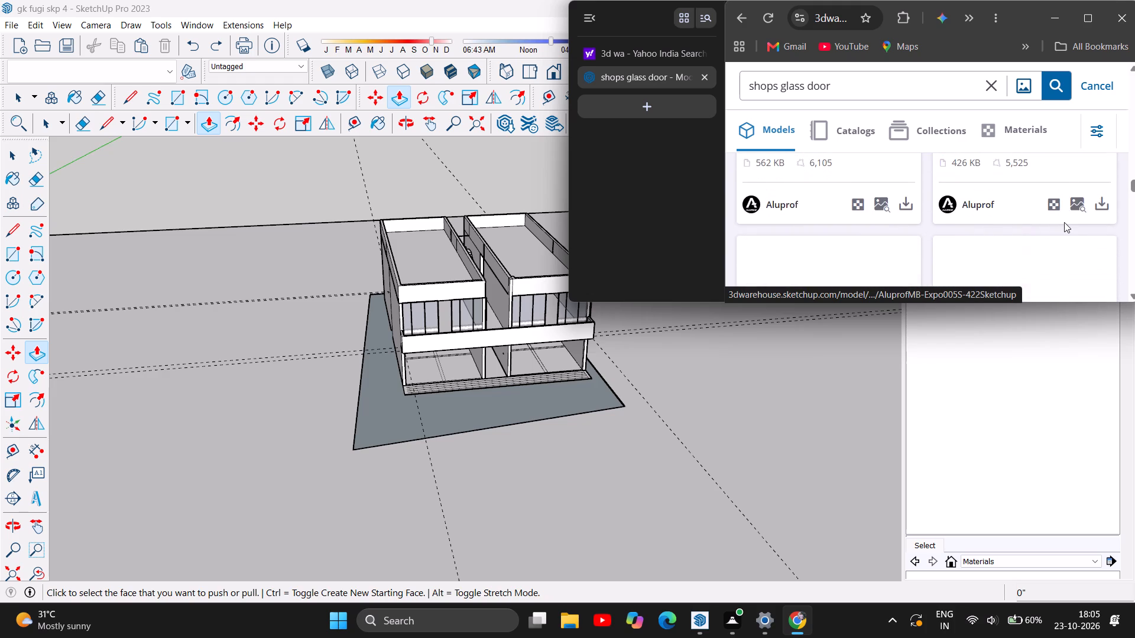
scroll(1064, 222, down, 1)
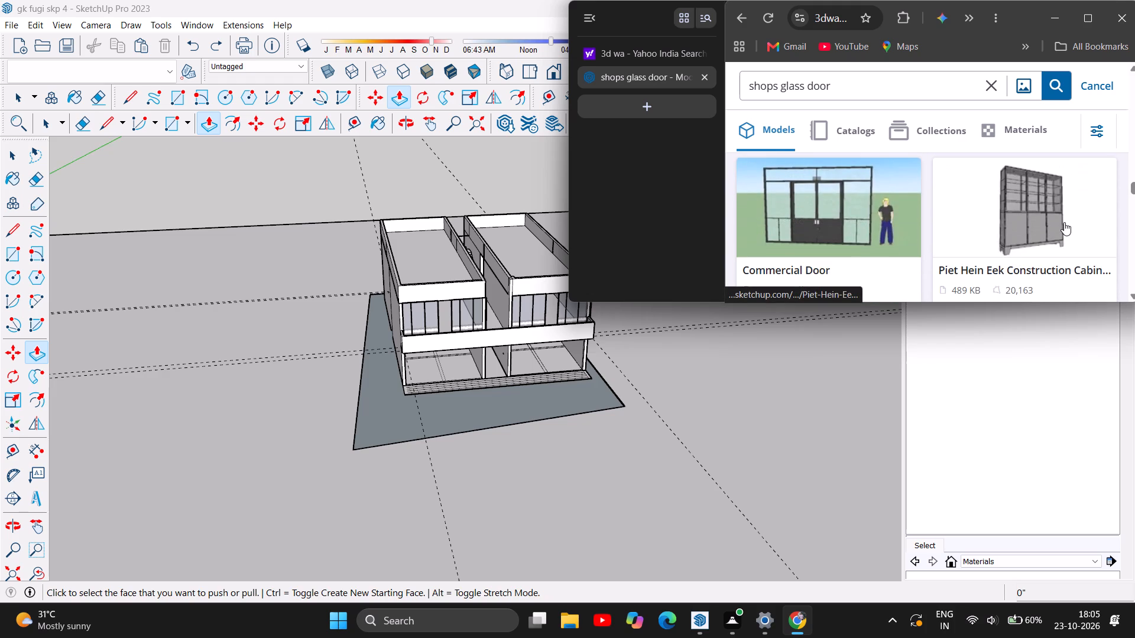
scroll(1064, 222, down, 3)
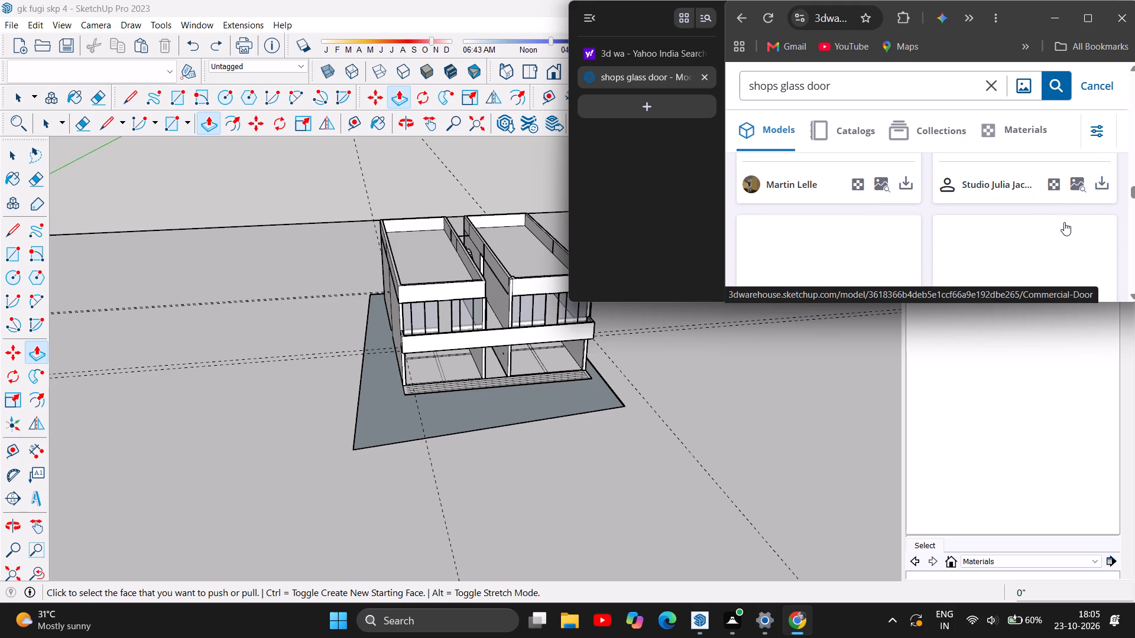
scroll(1064, 222, down, 1)
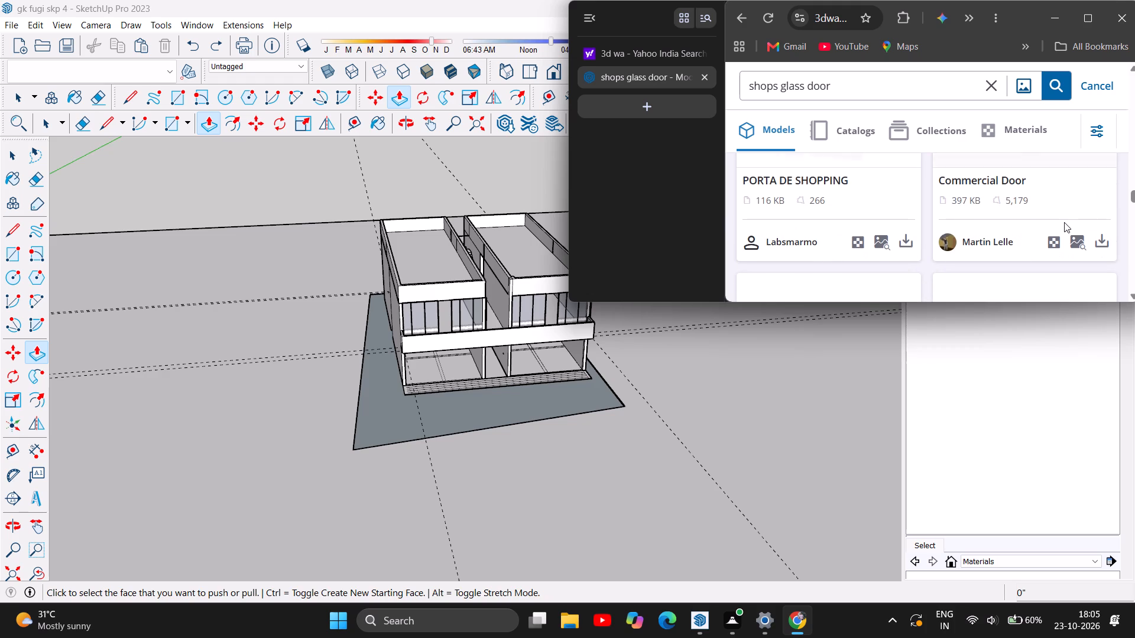
scroll(1064, 222, up, 2)
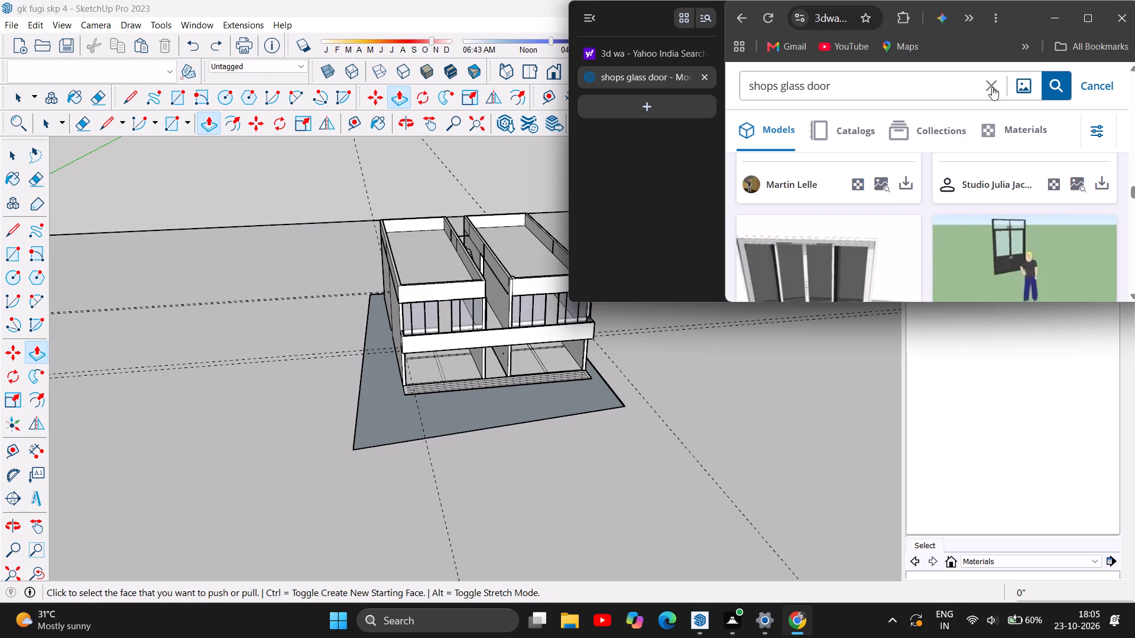
Replace the model search with "cloth store" and return to the start of its results.
click(992, 87)
double_click(906, 81)
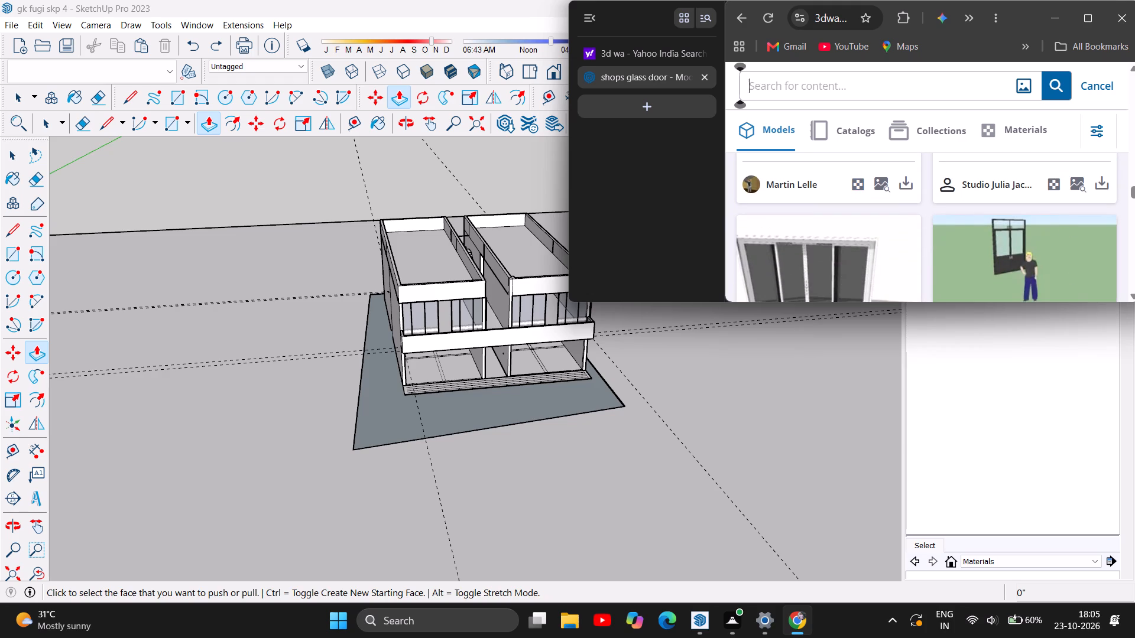
text(clo)
text(th)
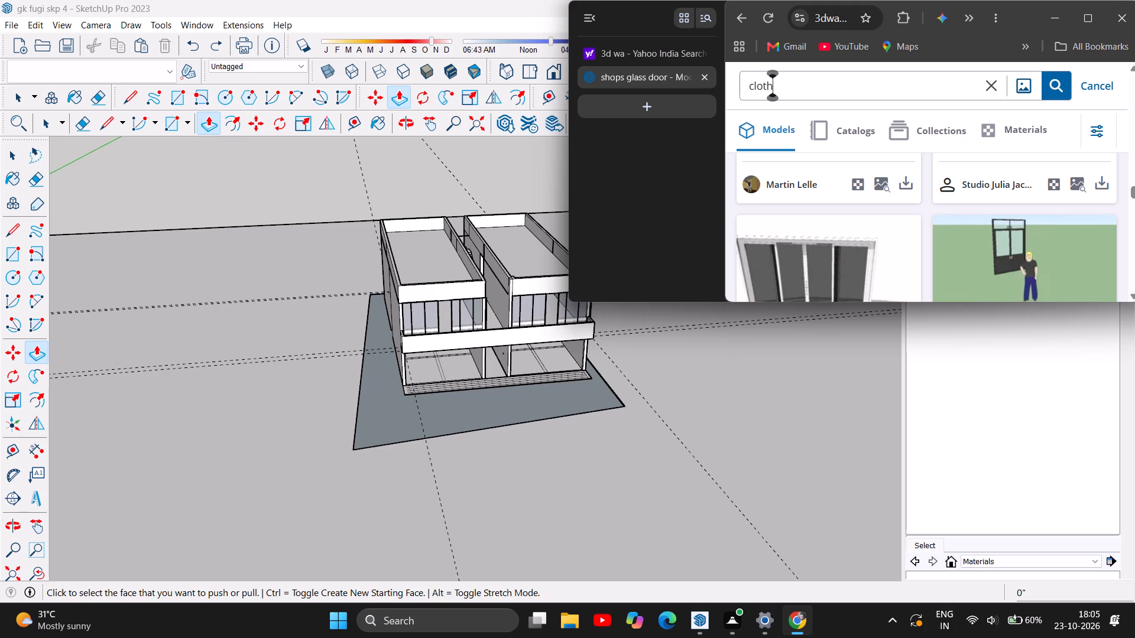
key(space)
text(store)
click(1051, 80)
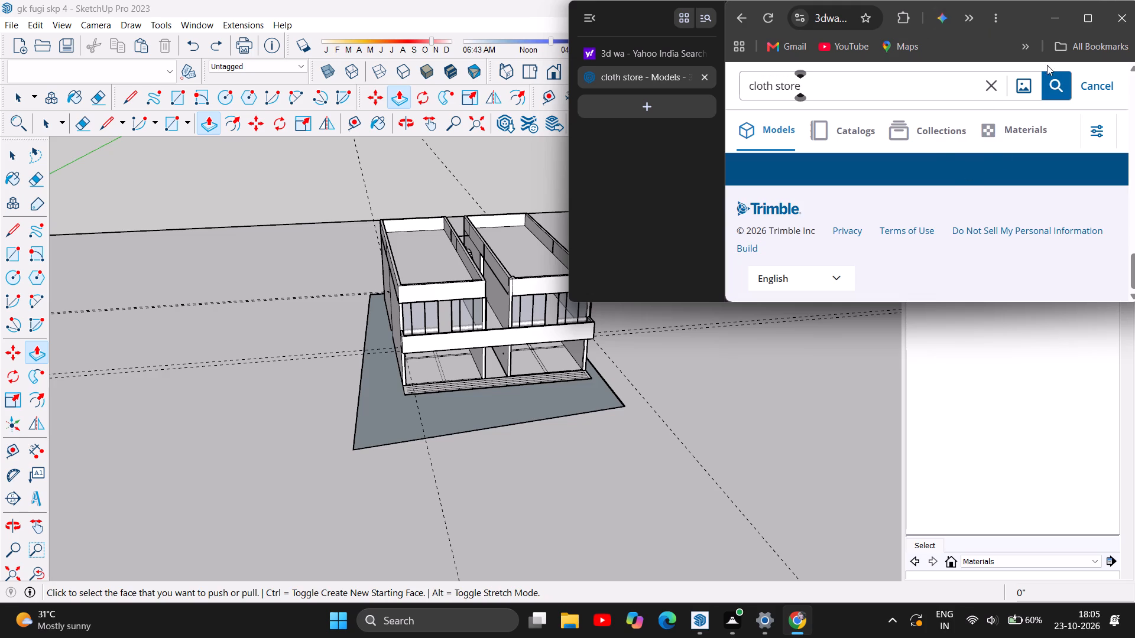
click(1061, 81)
scroll(949, 211, down, 4)
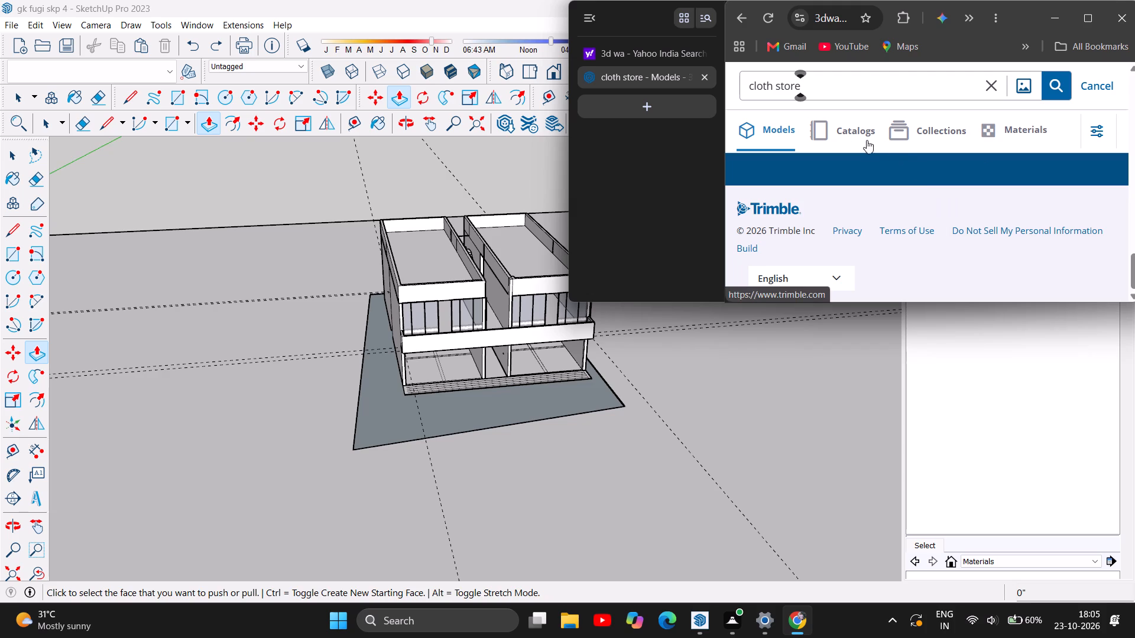
scroll(903, 245, down, 4)
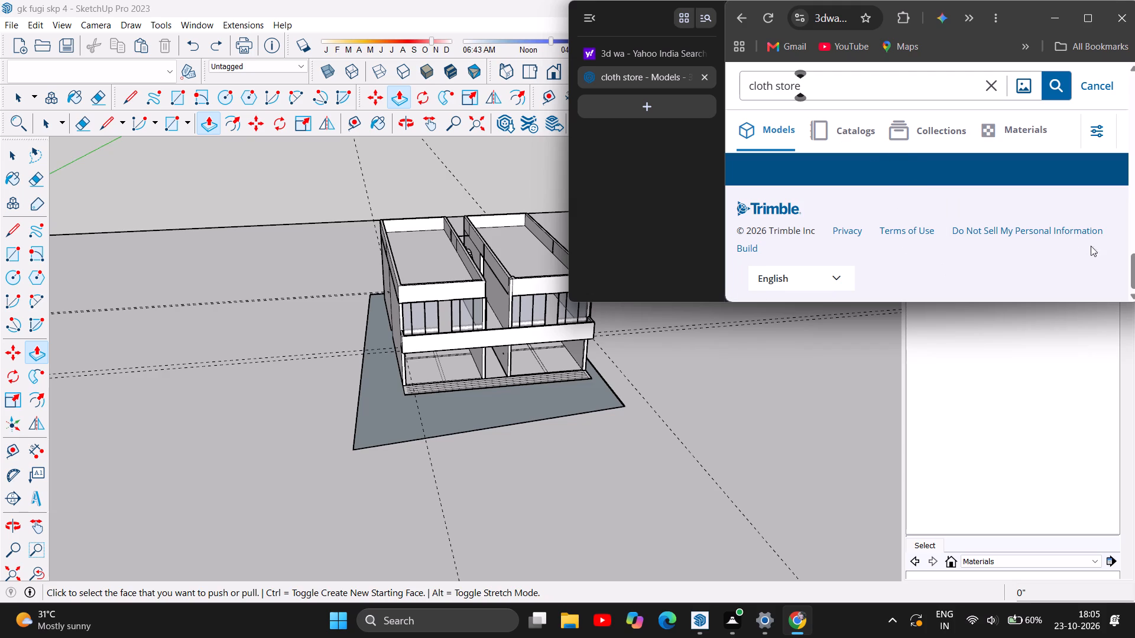
scroll(1096, 252, up, 9)
scroll(1050, 264, up, 10)
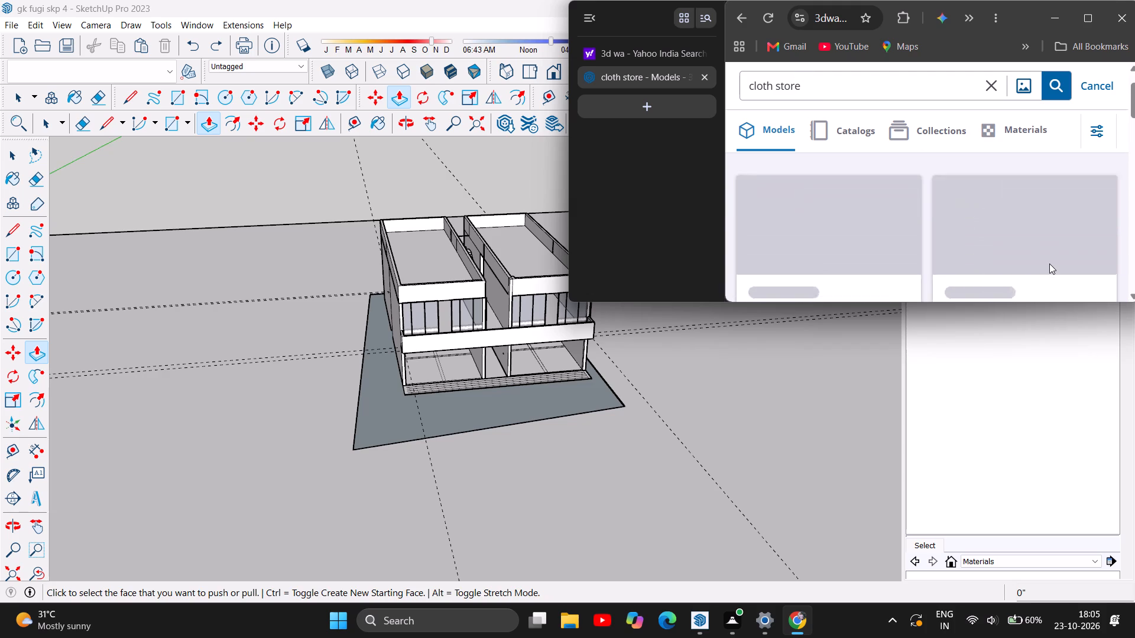
scroll(1049, 263, up, 4)
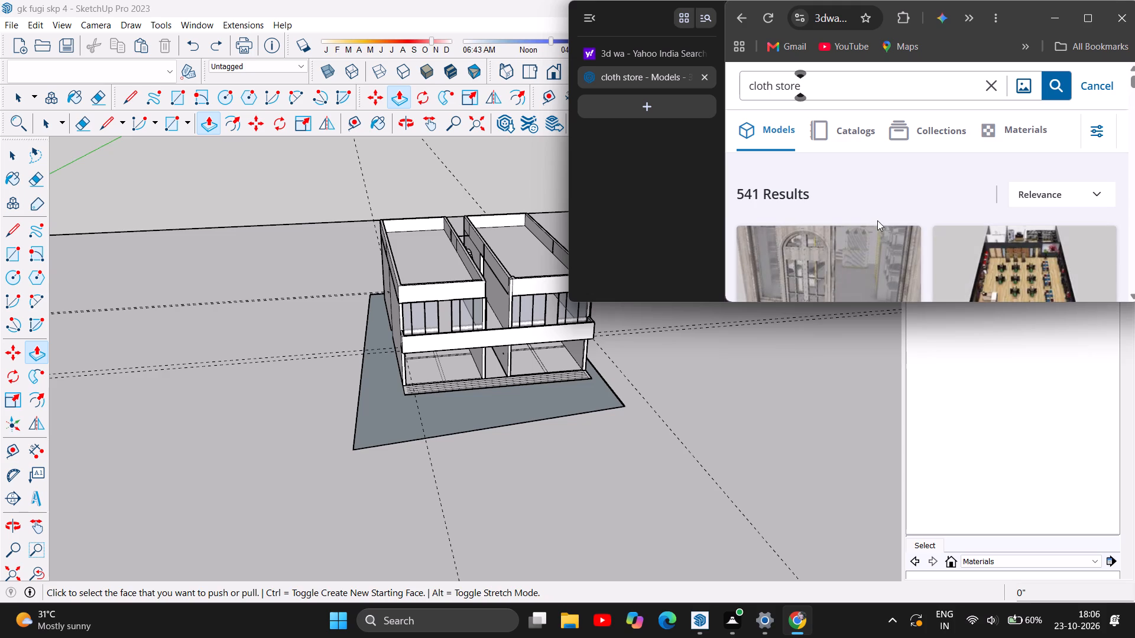
Examine the first cloth store results, comparing the cloth store frontage with the clothing store interiors for the shops.
scroll(1006, 248, down, 2)
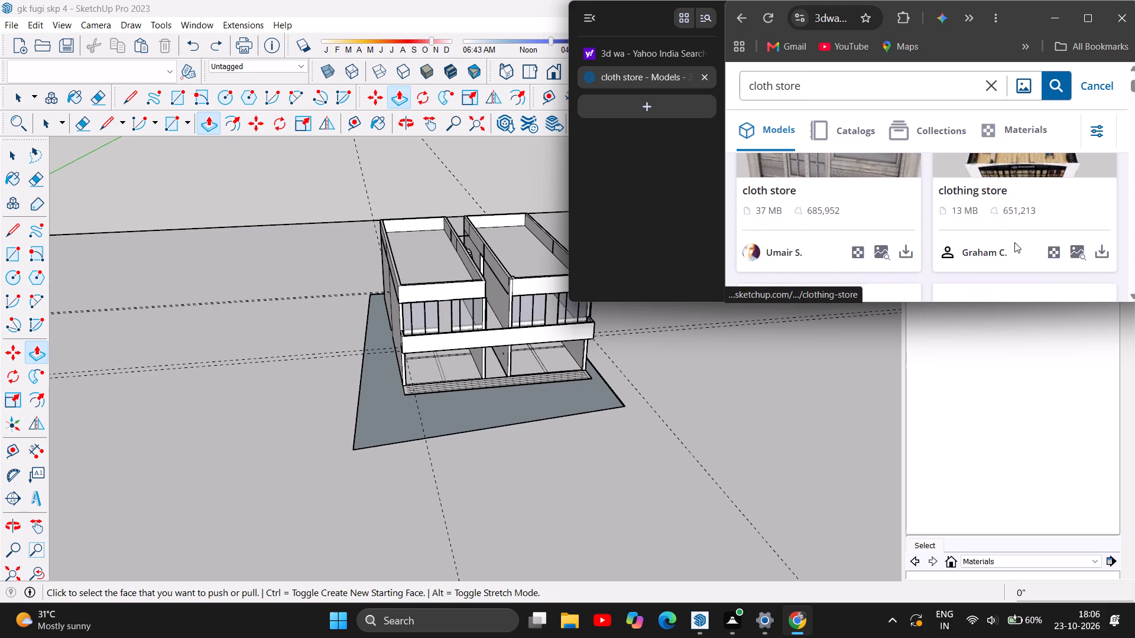
scroll(1014, 242, up, 1)
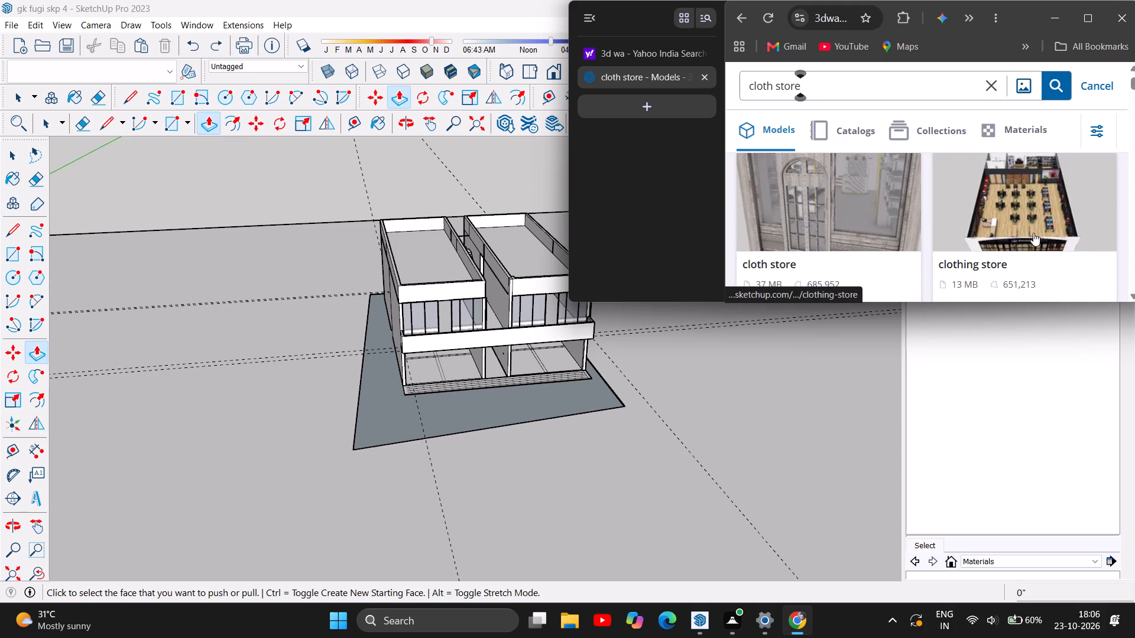
scroll(1043, 227, up, 1)
scroll(1043, 227, down, 1)
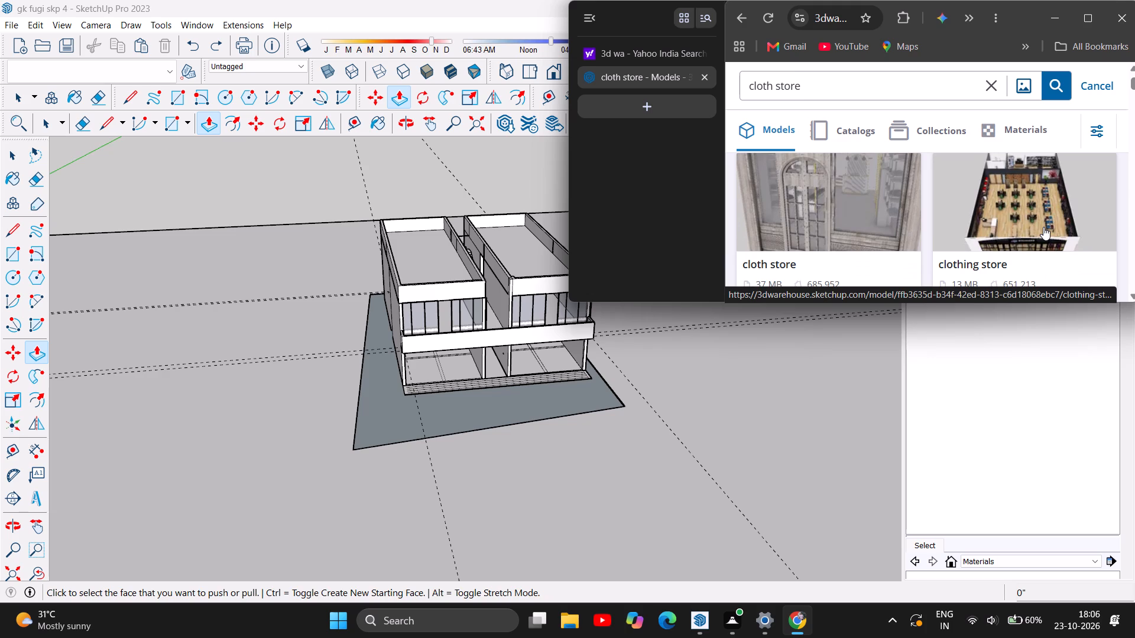
scroll(993, 226, down, 3)
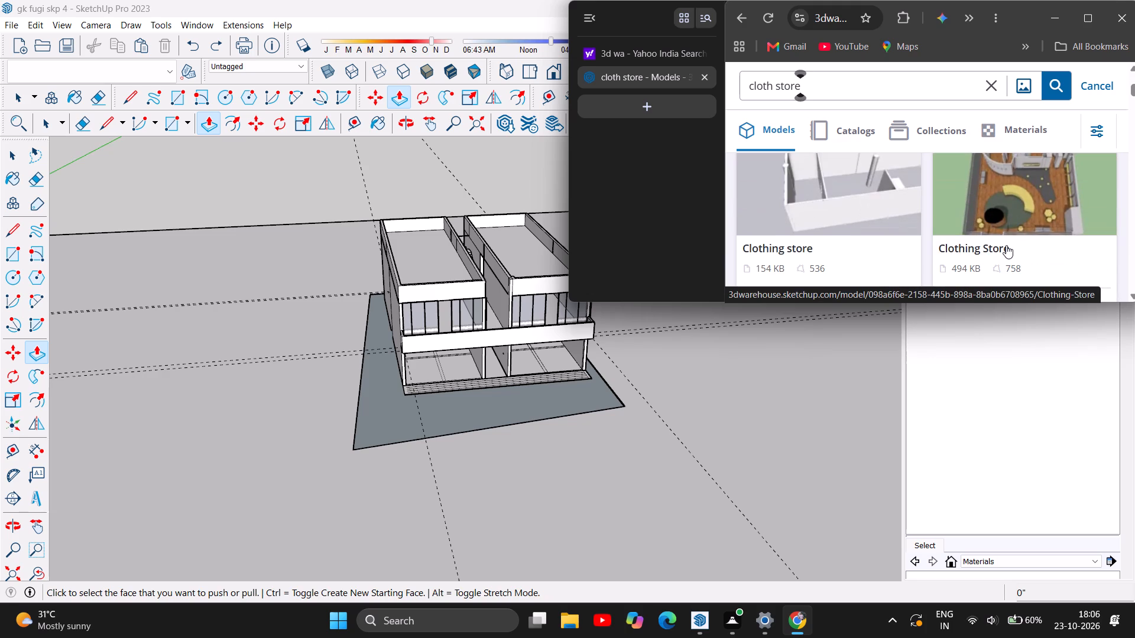
scroll(1006, 245, up, 2)
scroll(1006, 245, down, 2)
scroll(1006, 245, up, 3)
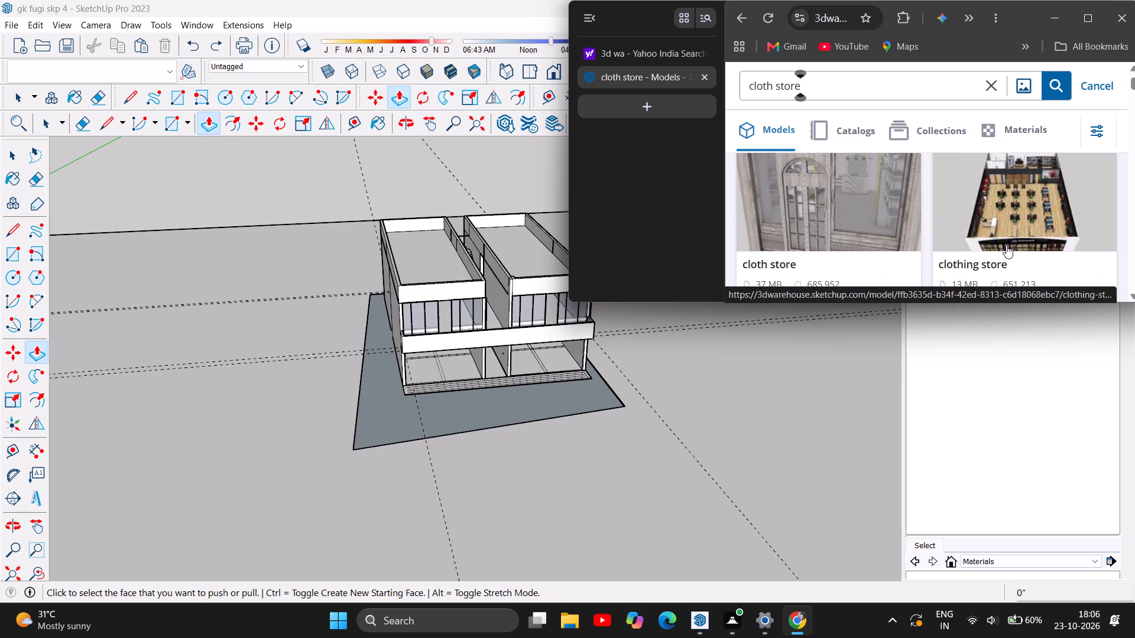
scroll(1006, 245, up, 1)
scroll(1006, 245, down, 5)
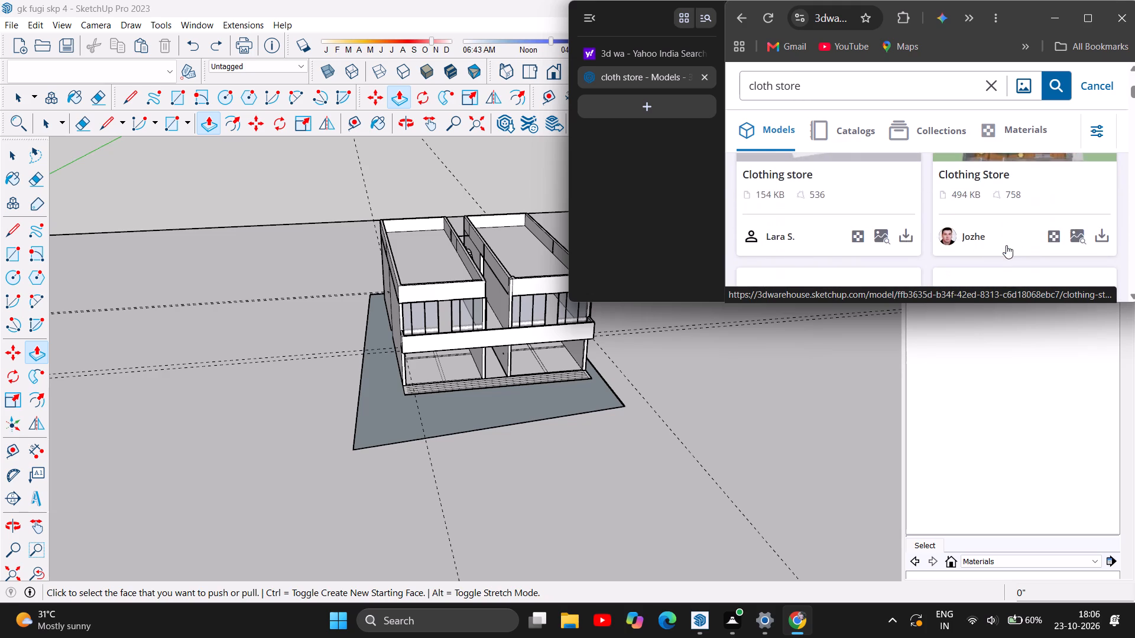
scroll(1006, 245, down, 2)
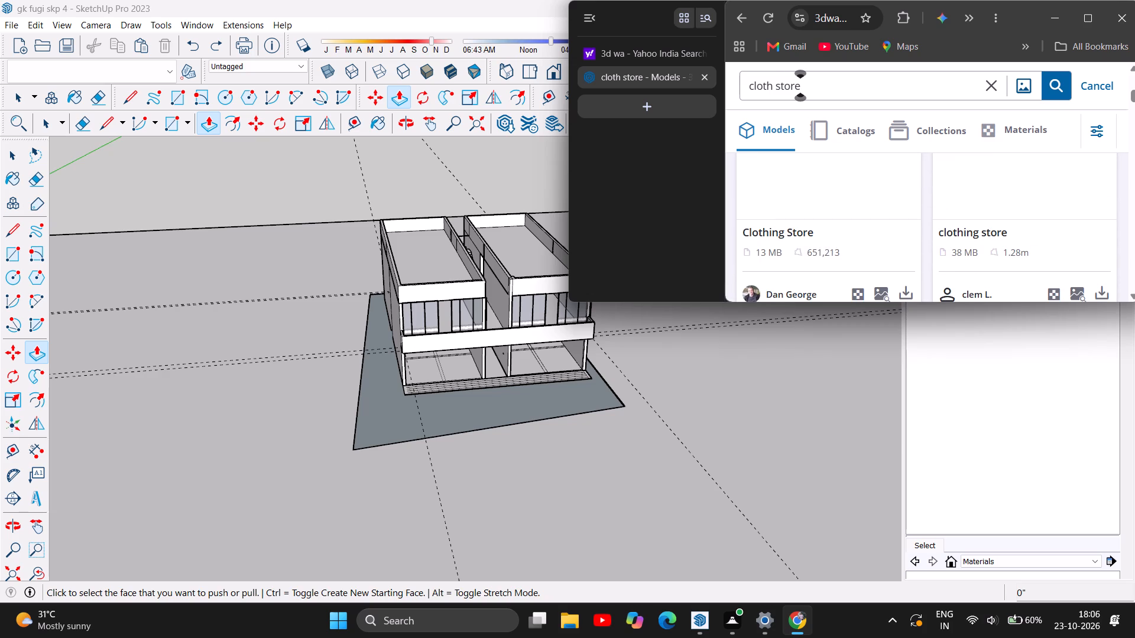
scroll(1004, 248, down, 1)
scroll(1004, 248, up, 2)
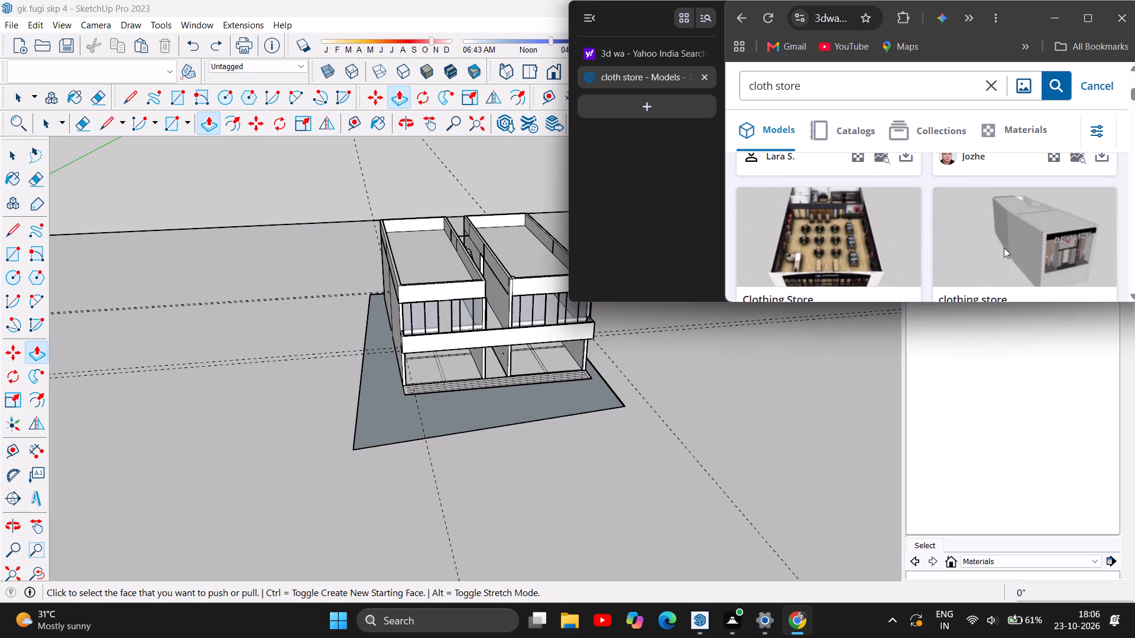
scroll(1004, 248, down, 1)
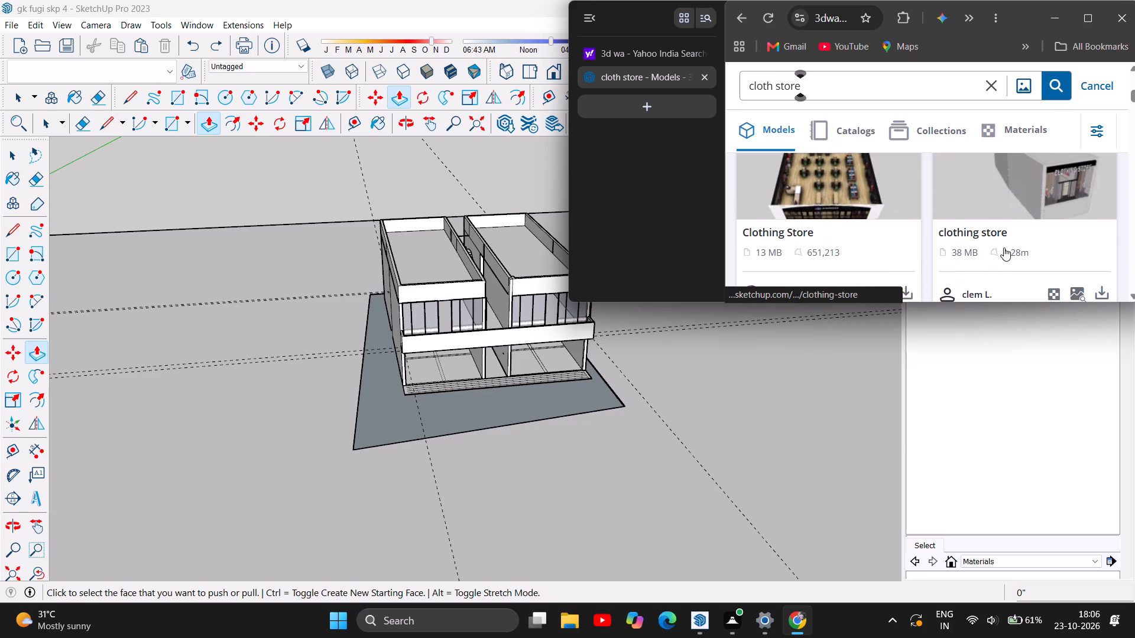
Skim the clothing store results beyond Snowy Clothing Store and return to the first models.
scroll(1004, 248, down, 2)
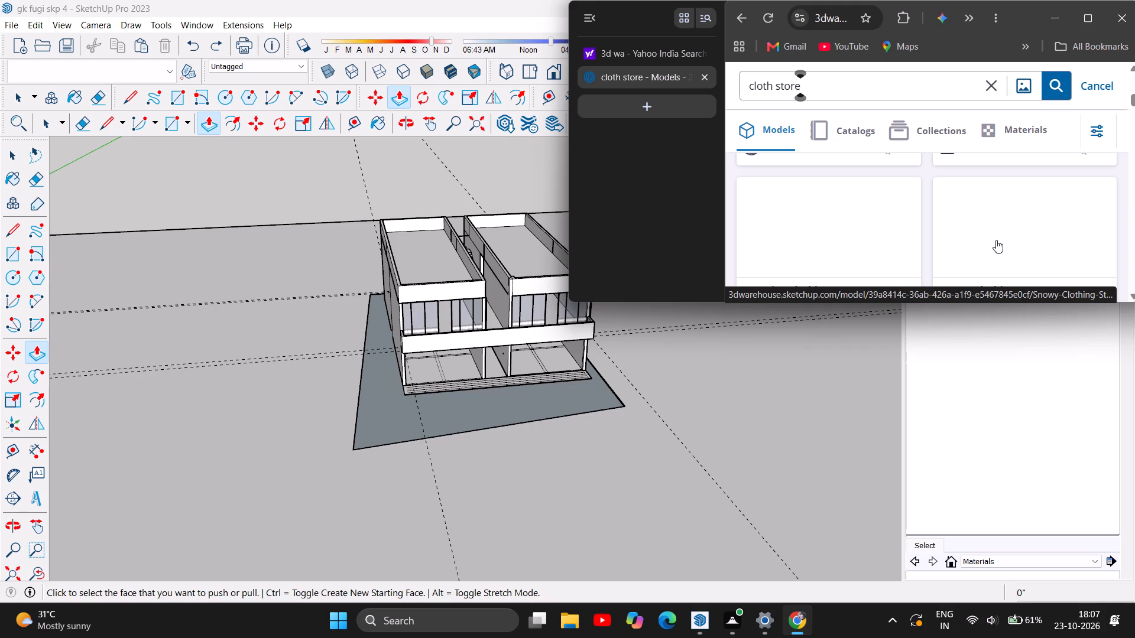
scroll(996, 240, down, 6)
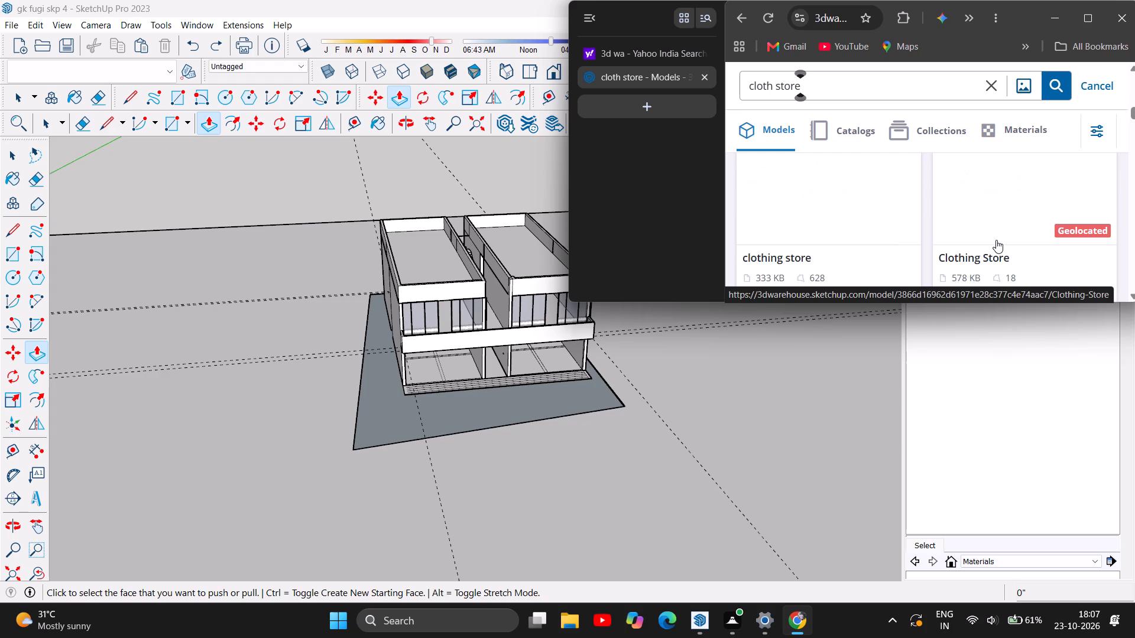
scroll(988, 241, down, 1)
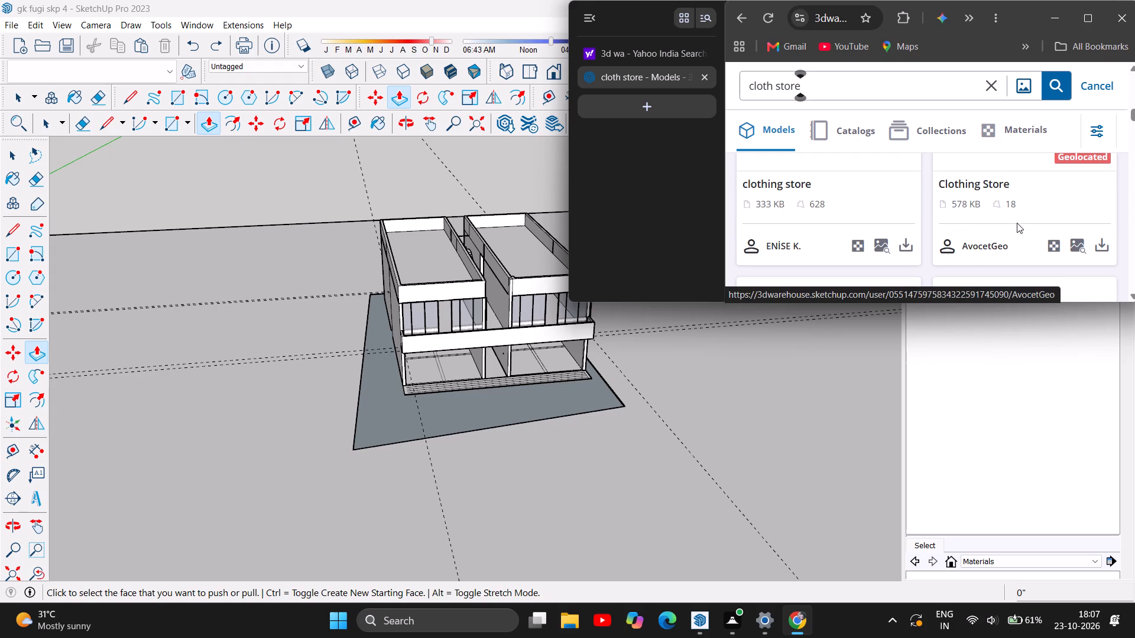
scroll(1028, 220, up, 11)
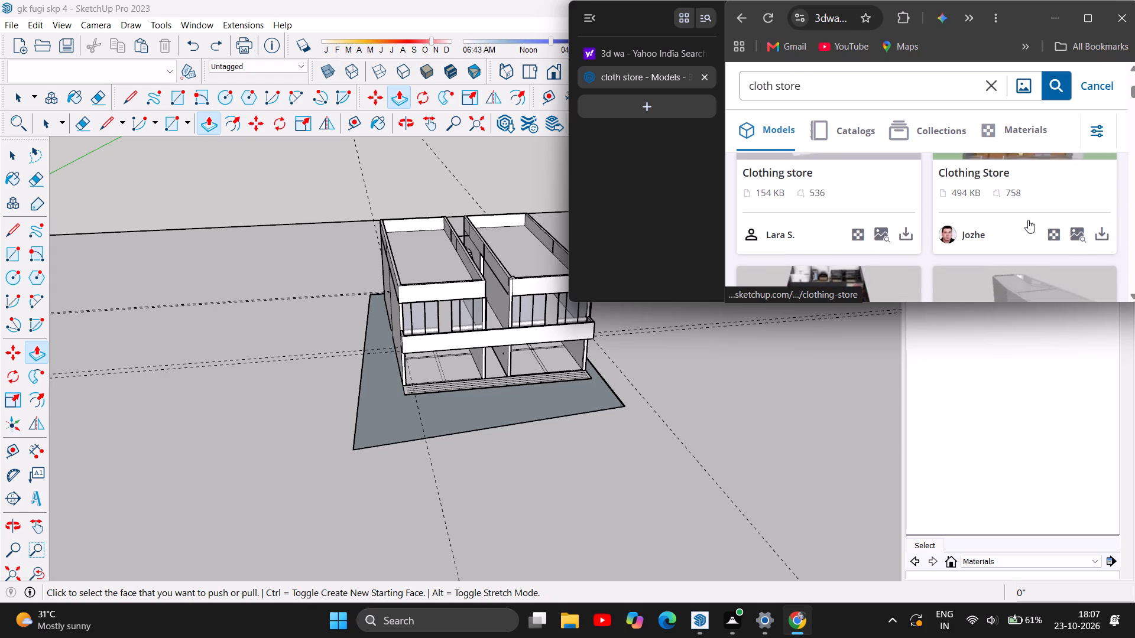
scroll(1028, 220, up, 5)
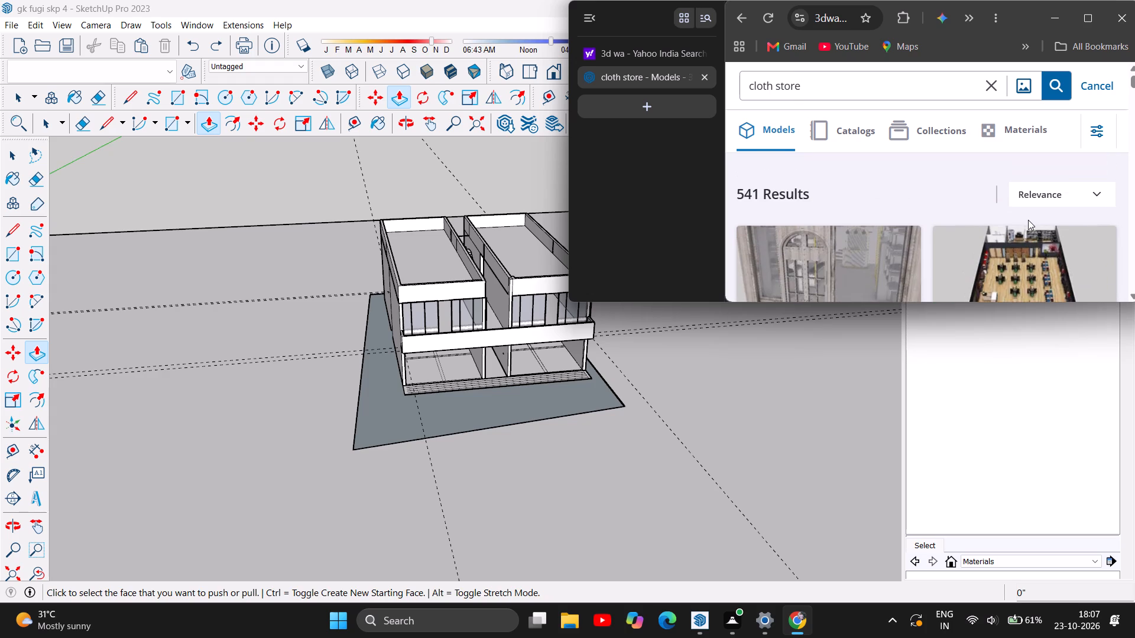
Check the download formats offered for the 13 MB furnished clothing store model among the first results.
scroll(1028, 220, down, 3)
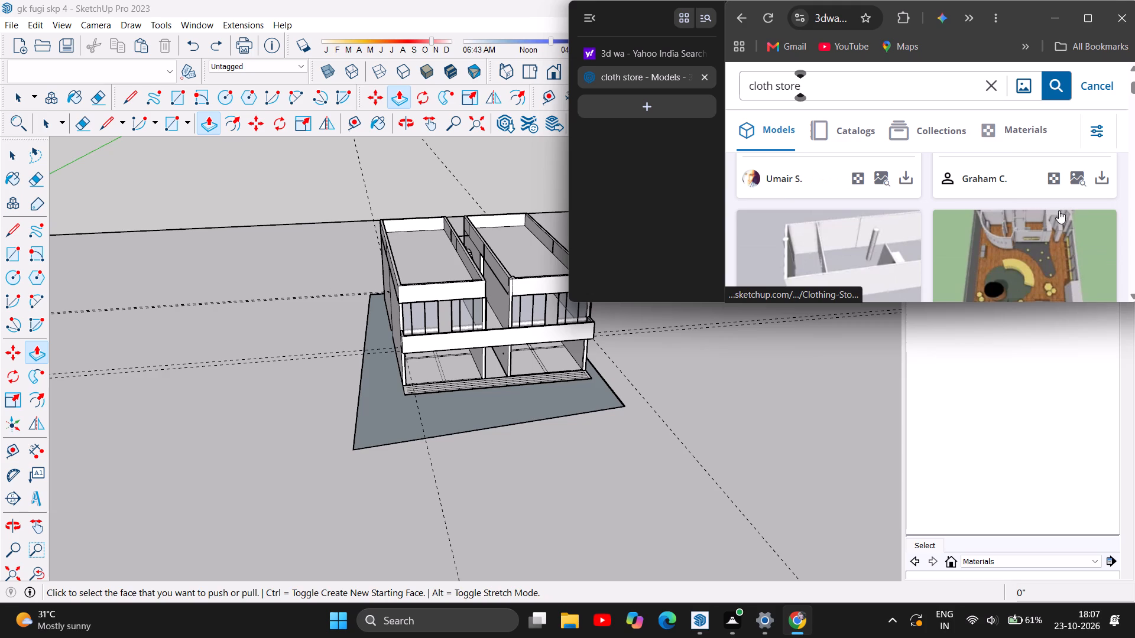
click(1098, 179)
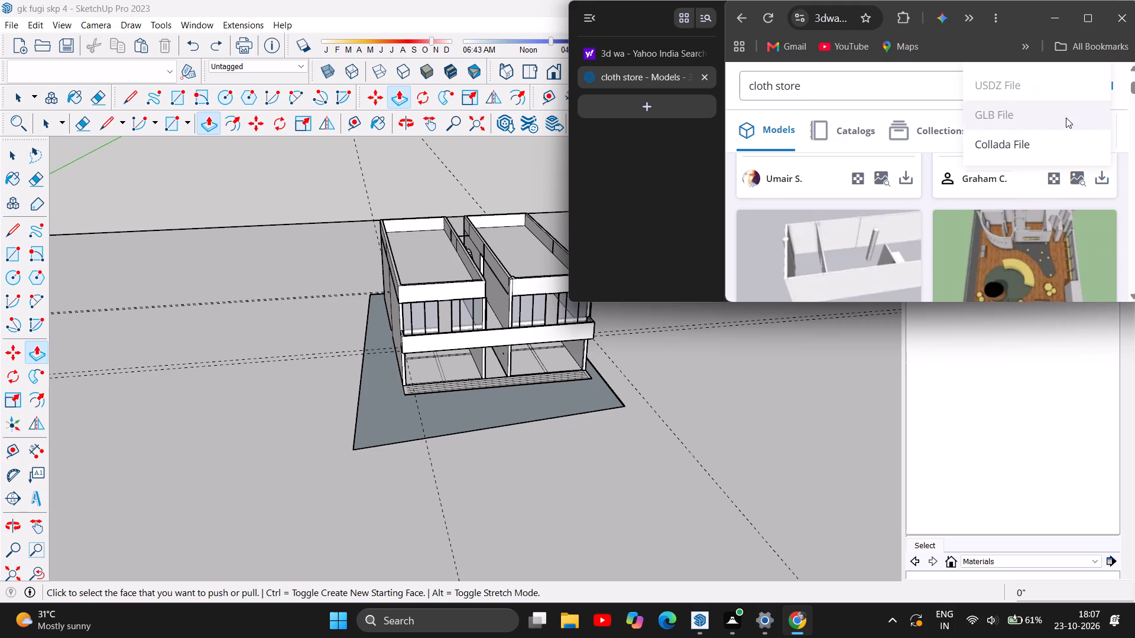
click(1010, 207)
scroll(1010, 207, up, 7)
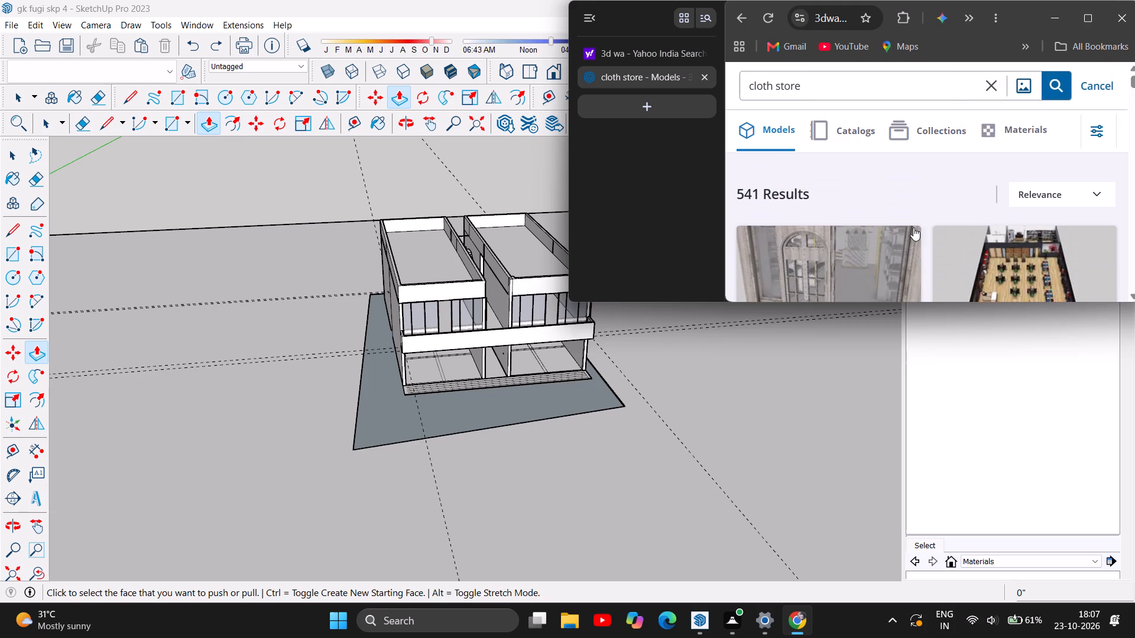
Examine the results from Peruvian clothing store to Modern clothes store and womens clothing store for a usable shop interior.
scroll(912, 227, down, 10)
scroll(913, 234, up, 1)
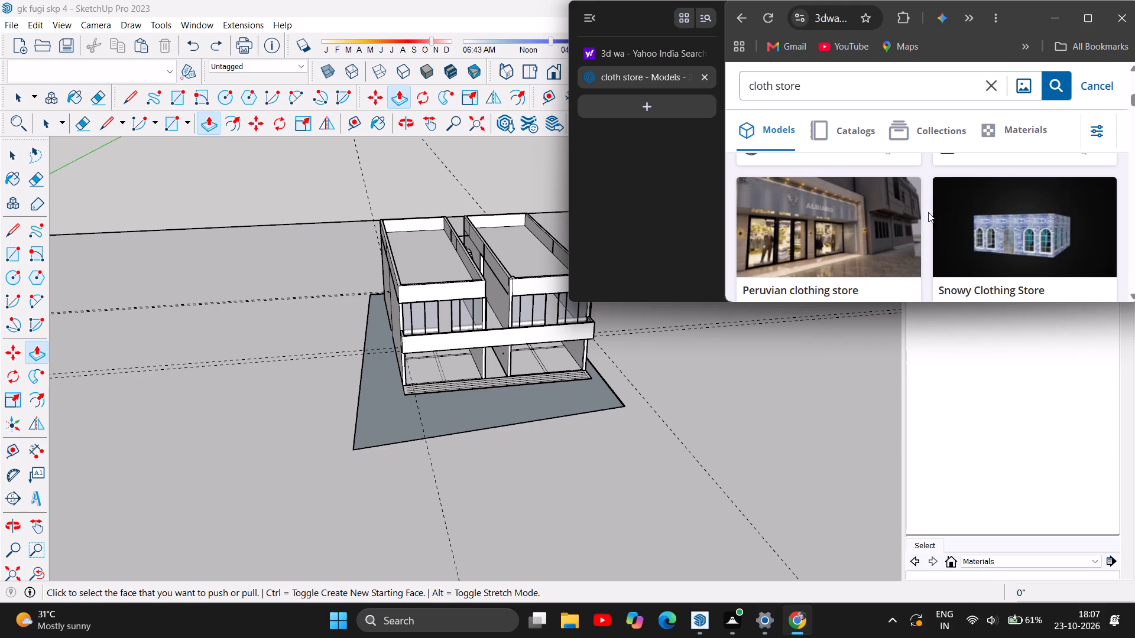
scroll(928, 212, down, 4)
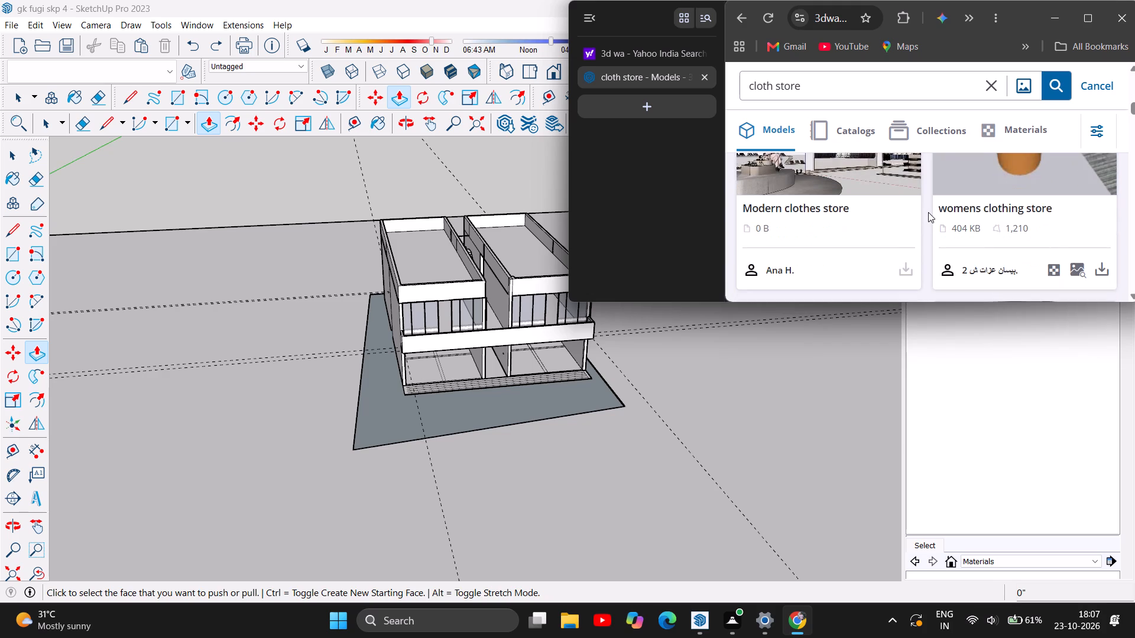
scroll(928, 212, up, 1)
scroll(928, 212, down, 1)
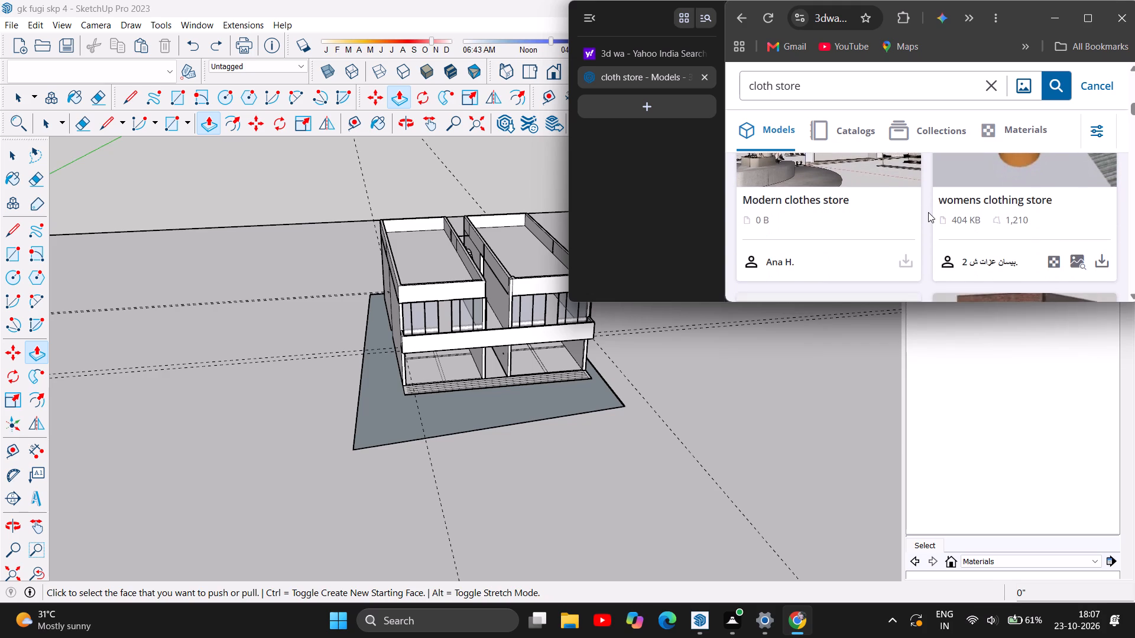
scroll(928, 212, up, 1)
scroll(928, 212, down, 2)
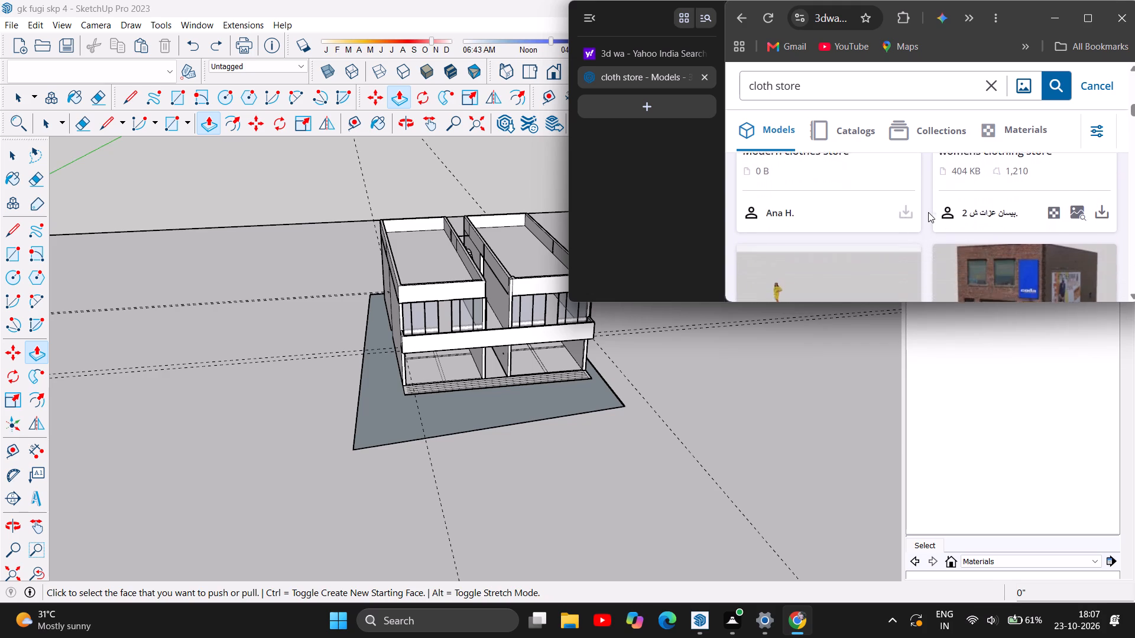
Examine the further cloth store results, including clothe store furniture and clothing outlet store, for usable shop fittings.
scroll(928, 212, down, 4)
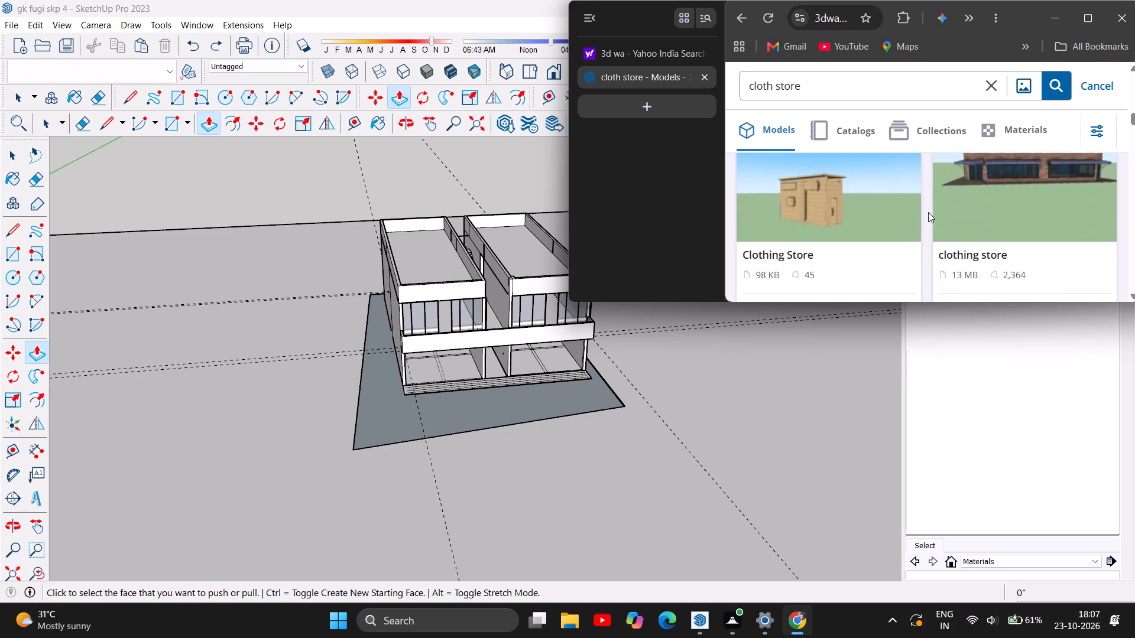
scroll(928, 212, down, 6)
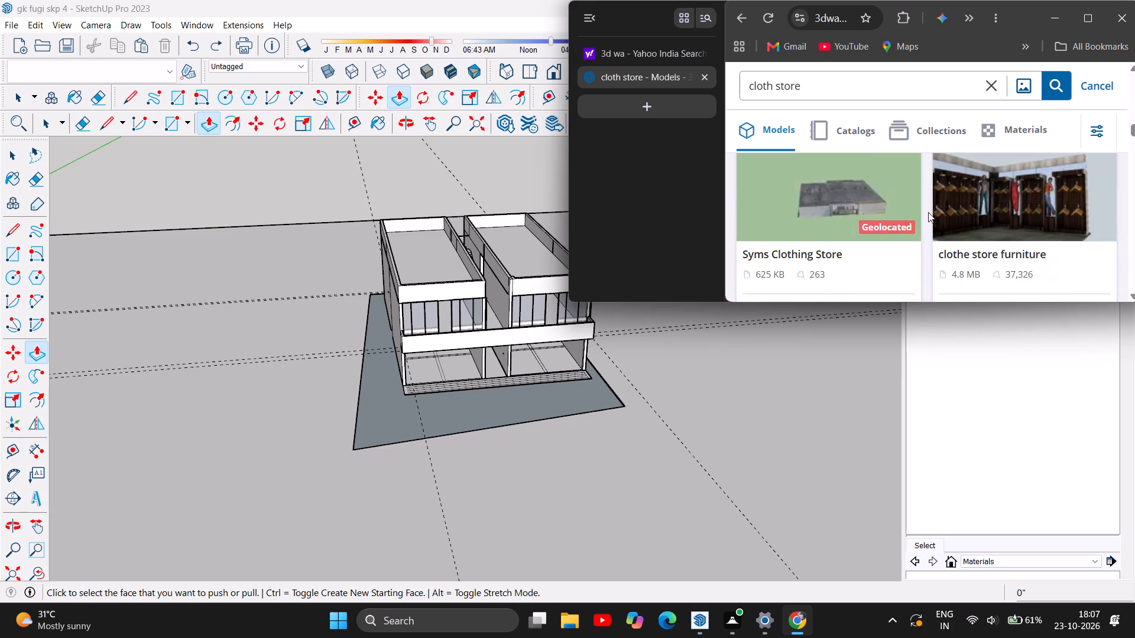
scroll(928, 212, up, 1)
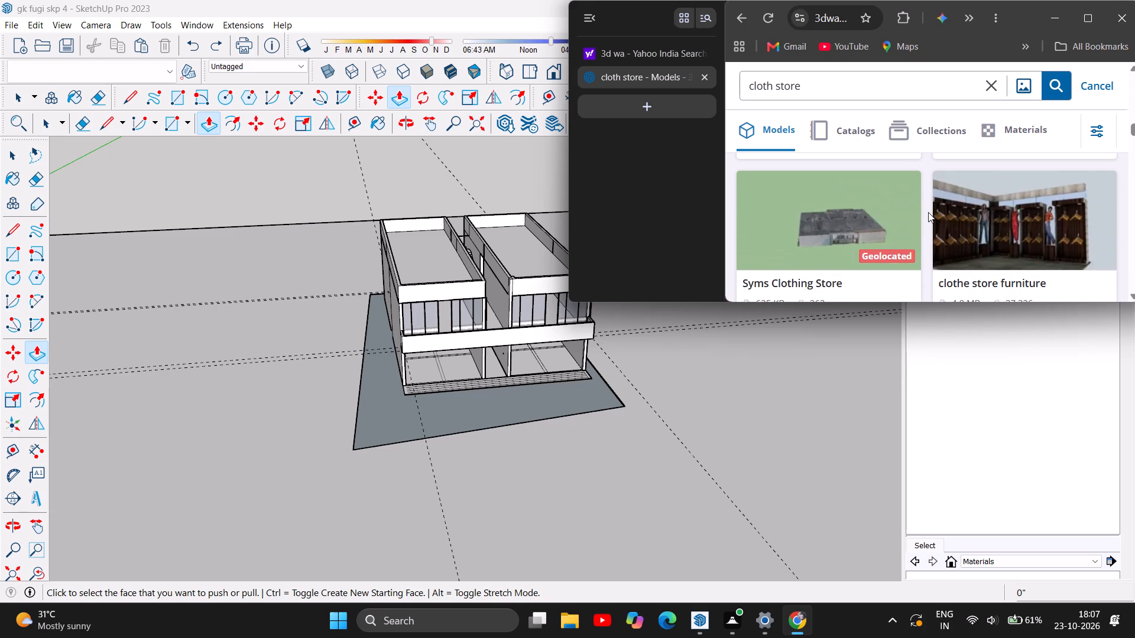
scroll(928, 212, down, 4)
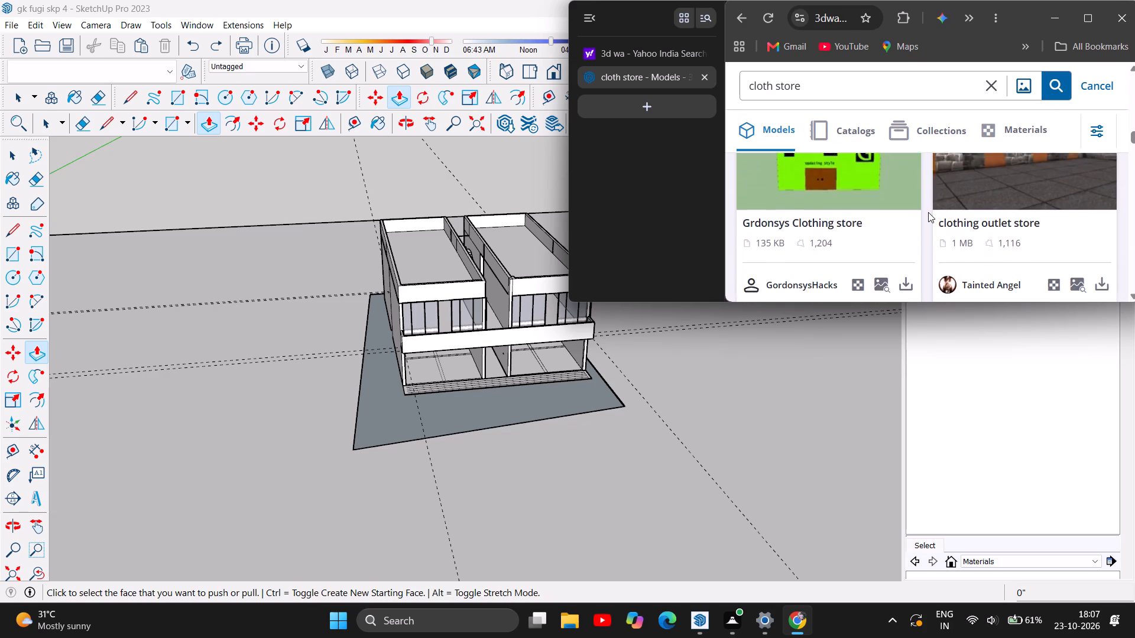
scroll(928, 212, down, 1)
scroll(928, 212, up, 1)
scroll(928, 212, down, 4)
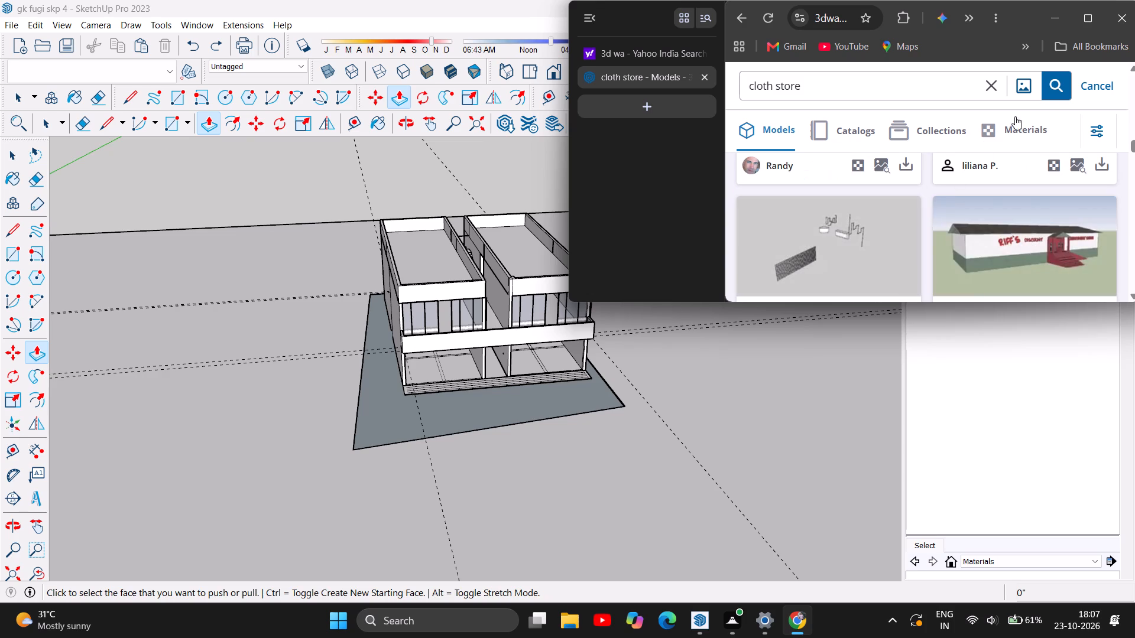
Replace the model search with "resturent" and view the first models in its results.
click(996, 83)
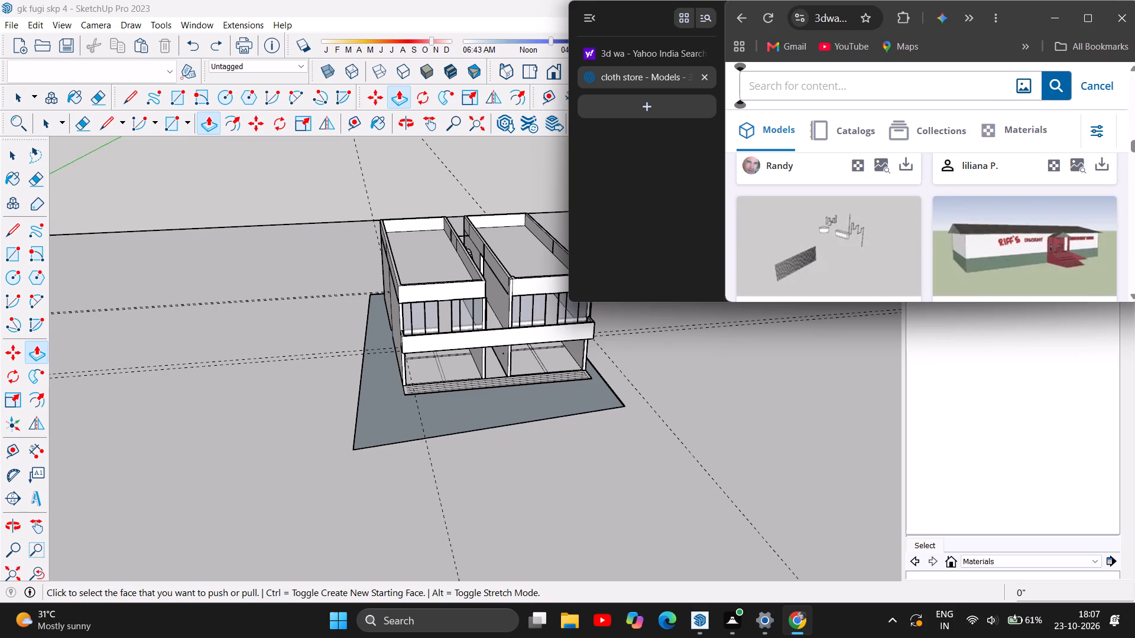
text(re)
key(s)
text(tu)
text(rent)
click(1049, 85)
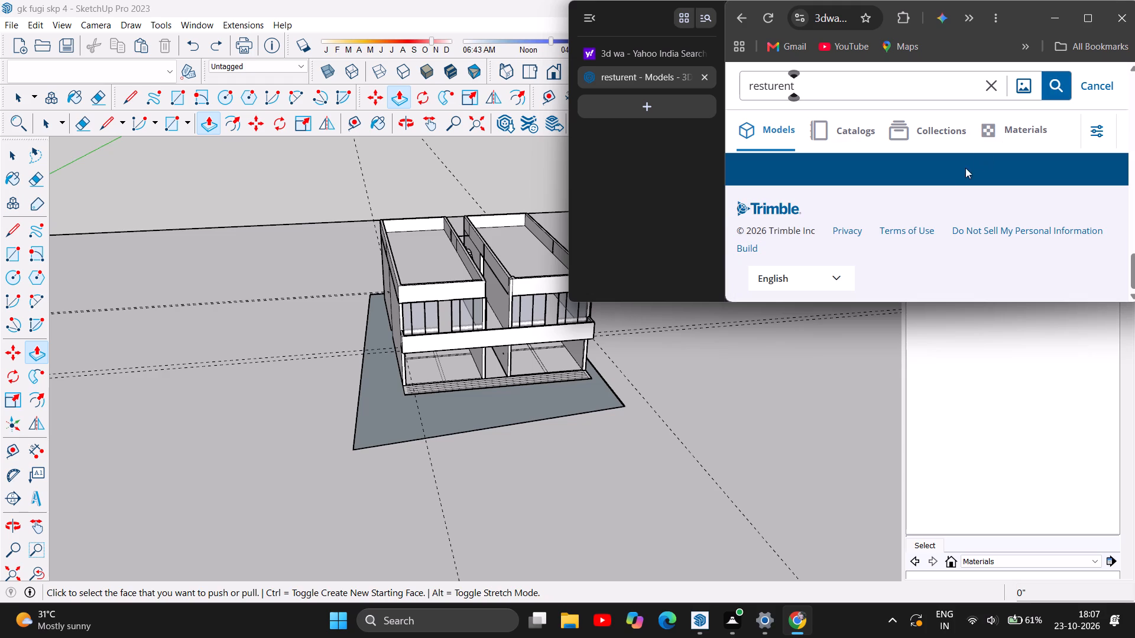
scroll(915, 211, down, 3)
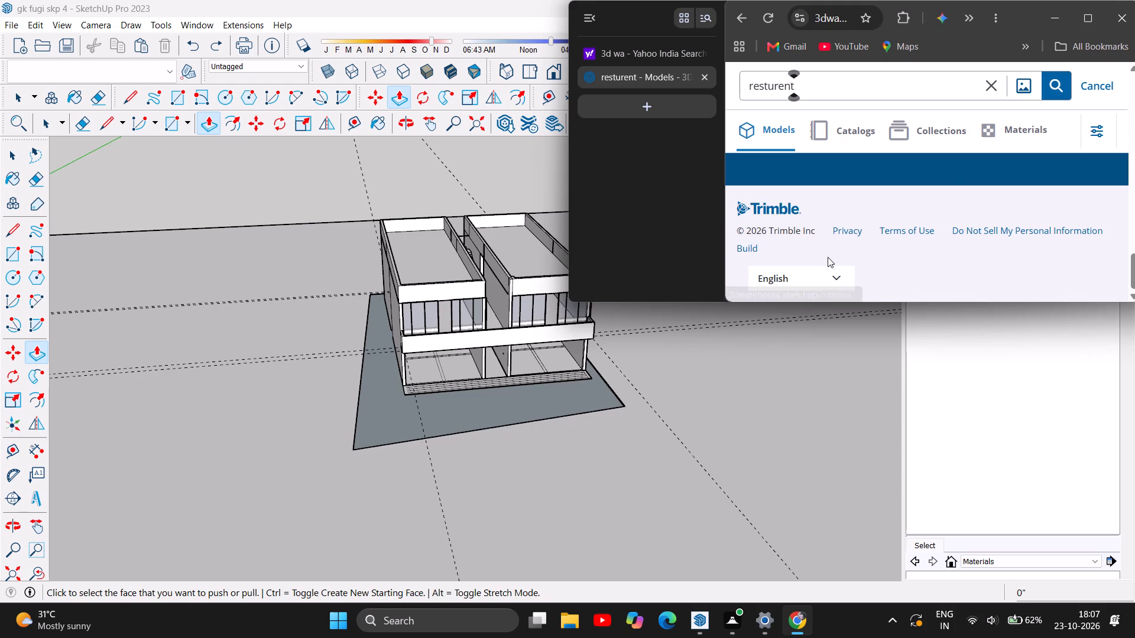
scroll(828, 257, down, 5)
scroll(828, 257, up, 5)
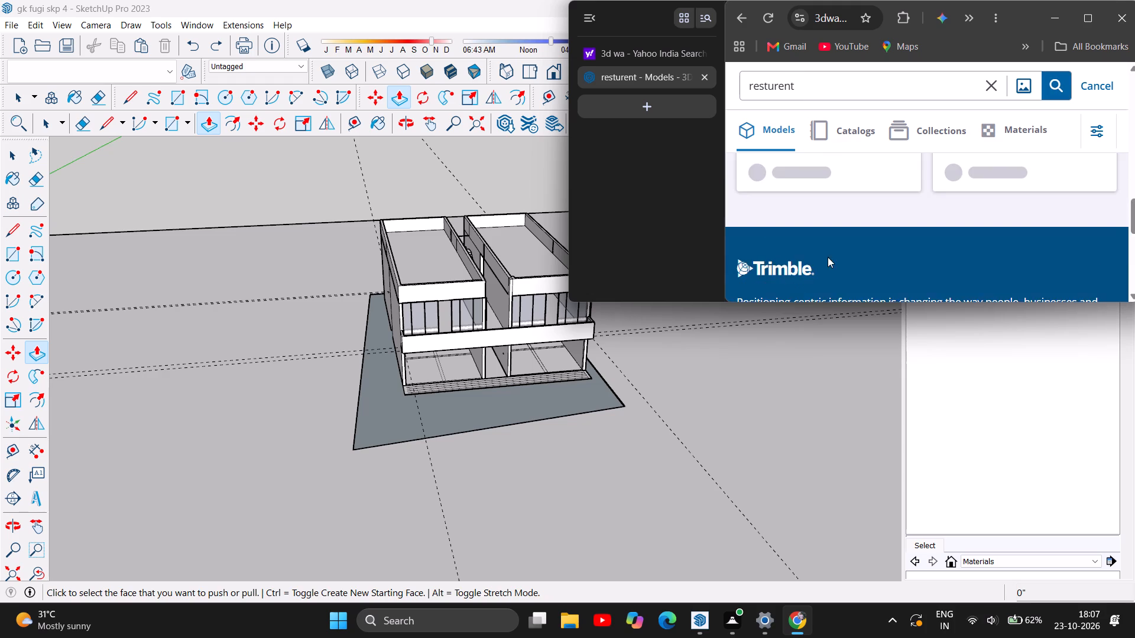
scroll(828, 257, up, 16)
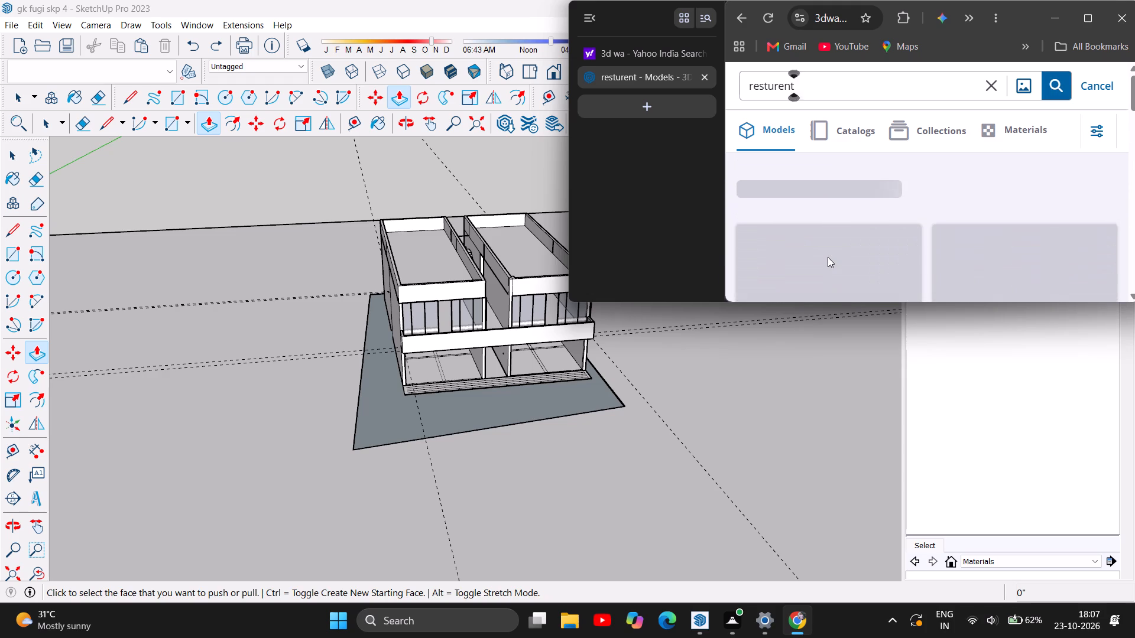
scroll(828, 257, up, 2)
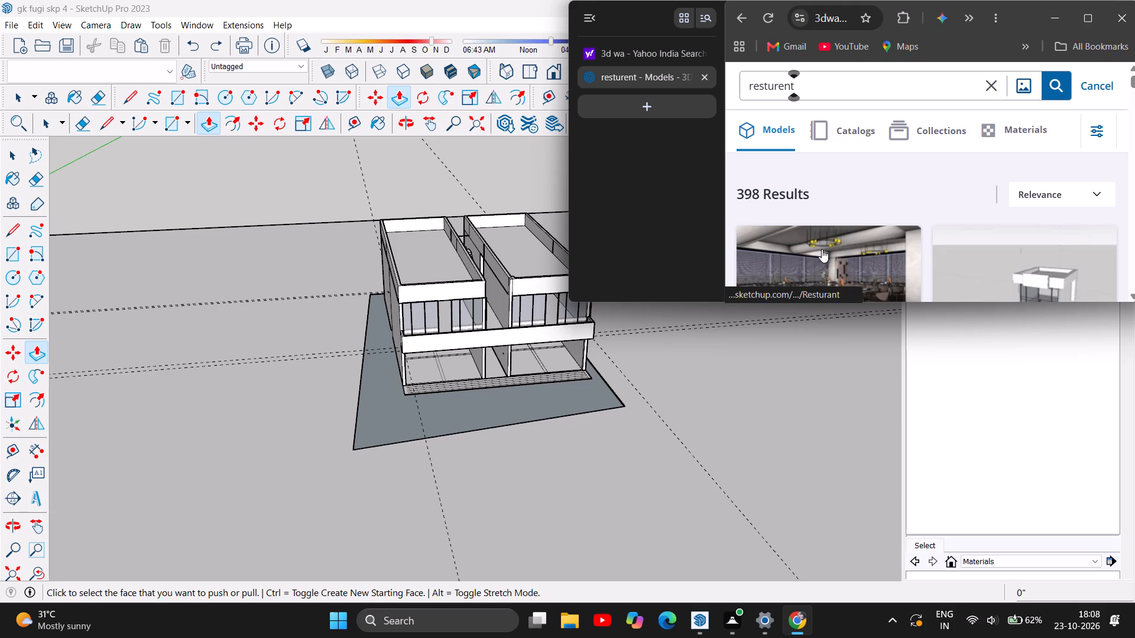
scroll(913, 210, down, 1)
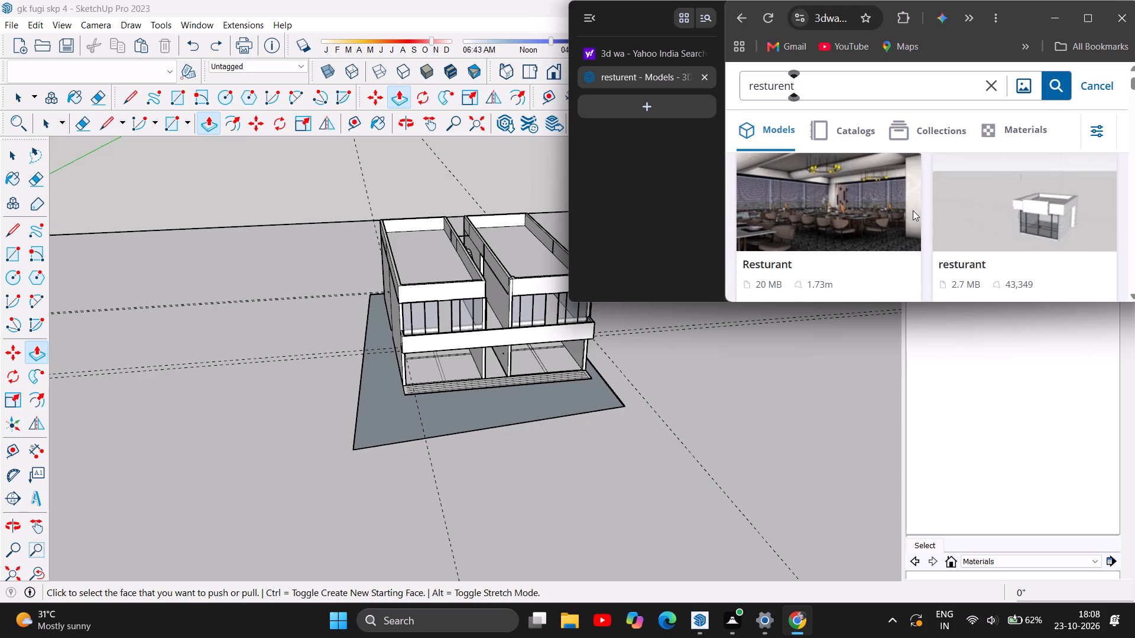
Download the 20 MB Resturant dining interior model as a SketchUp file.
scroll(914, 217, down, 1)
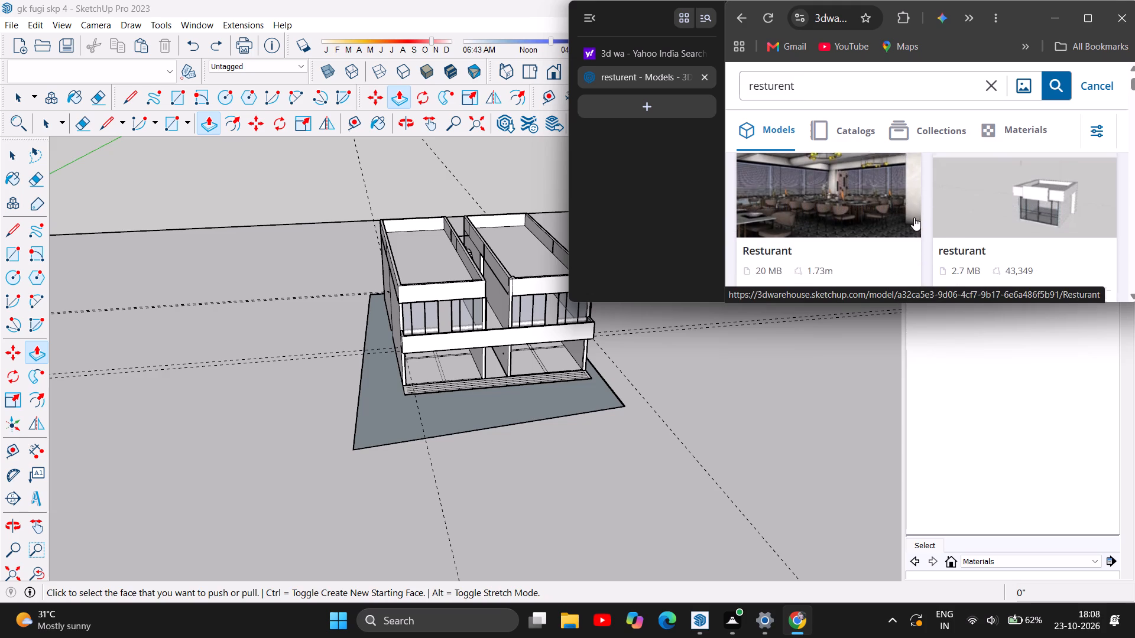
click(910, 249)
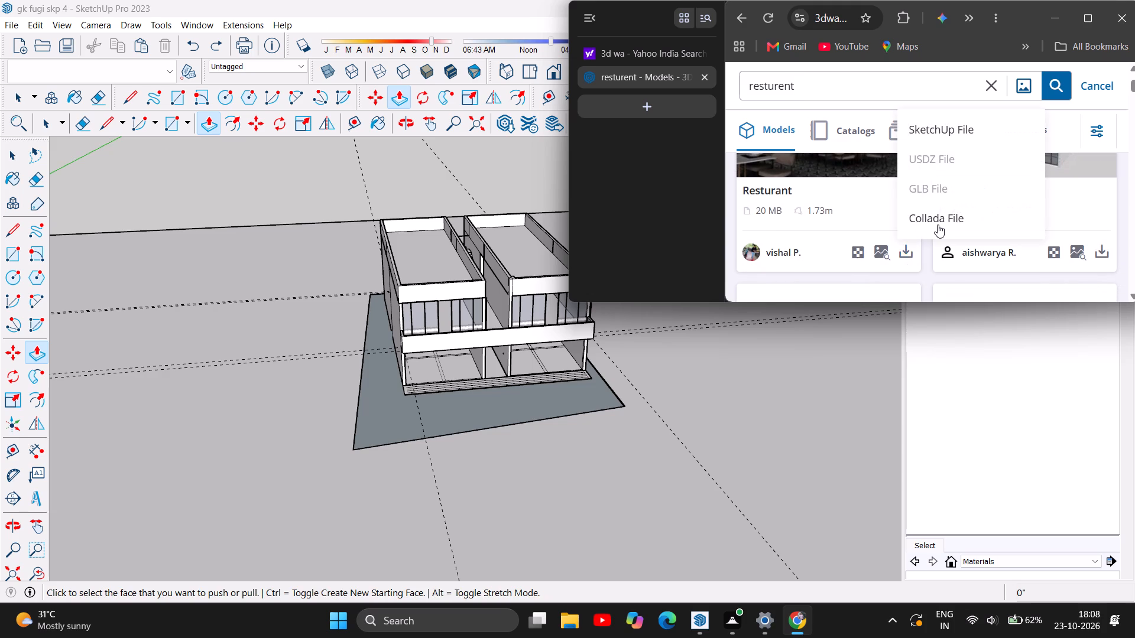
click(961, 124)
Skim the next restaurant results, and replace the model search with "cafe".
scroll(897, 223, down, 1)
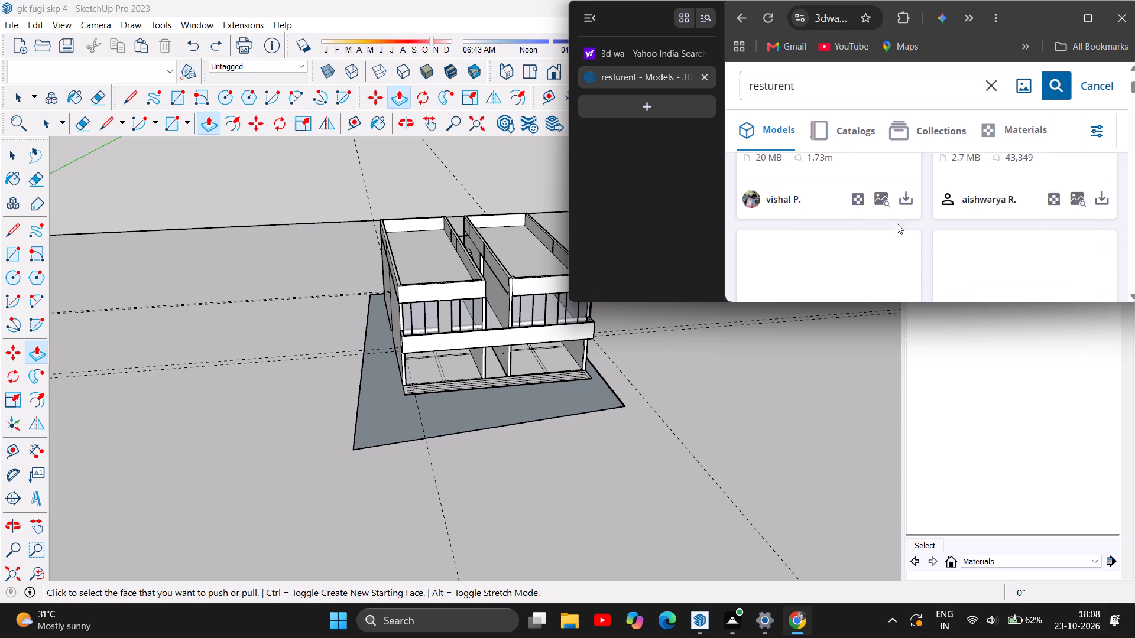
scroll(897, 223, down, 1)
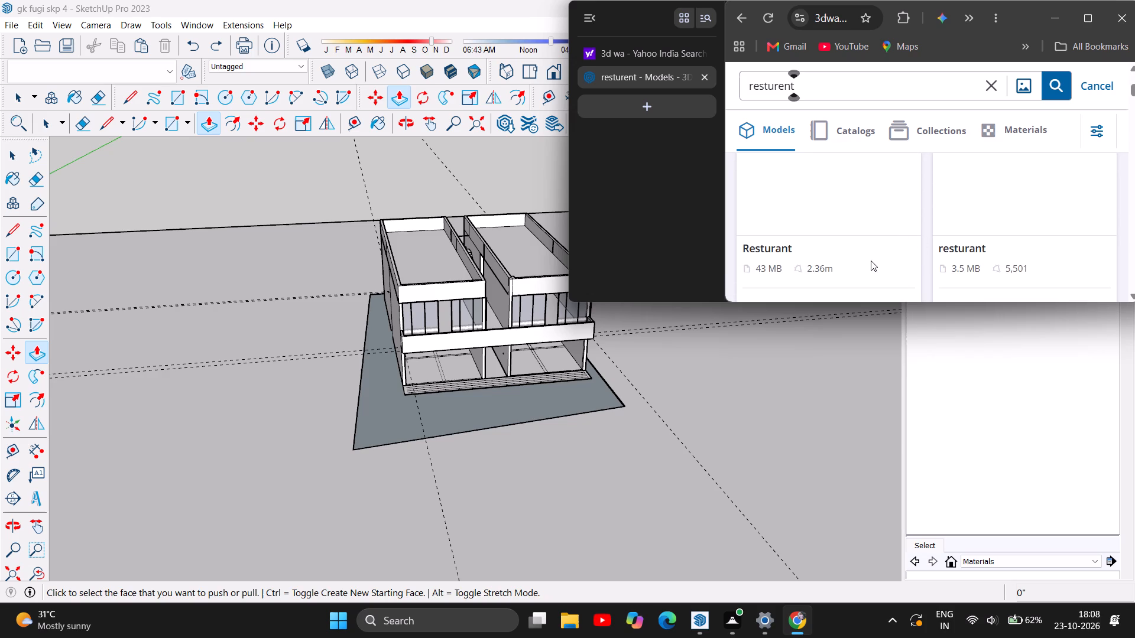
scroll(871, 261, up, 1)
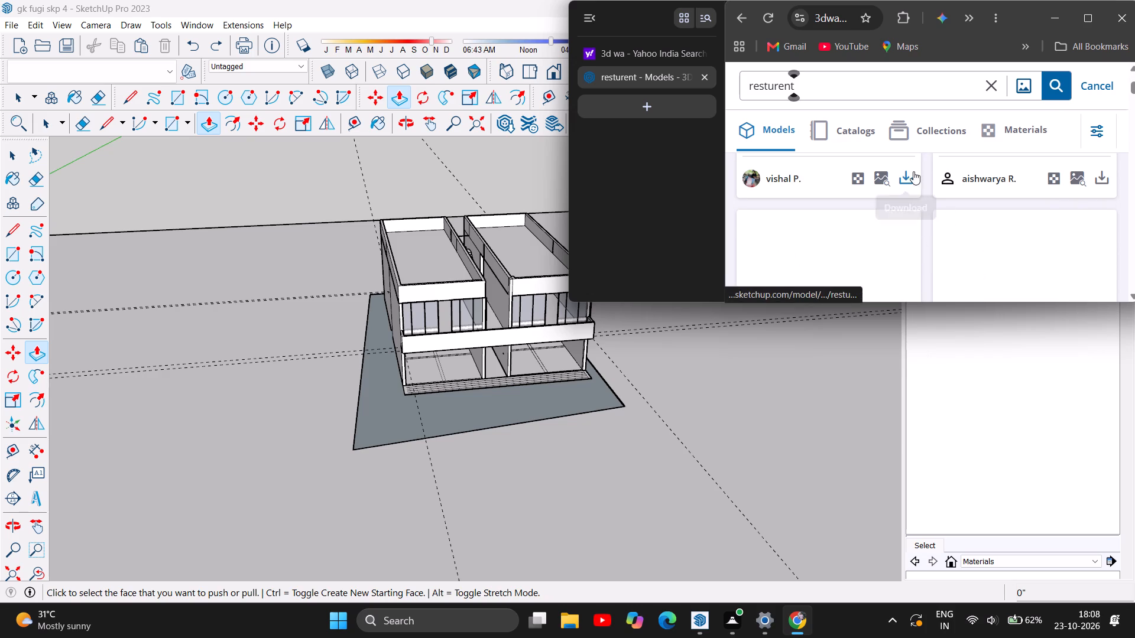
click(988, 83)
text(cafe)
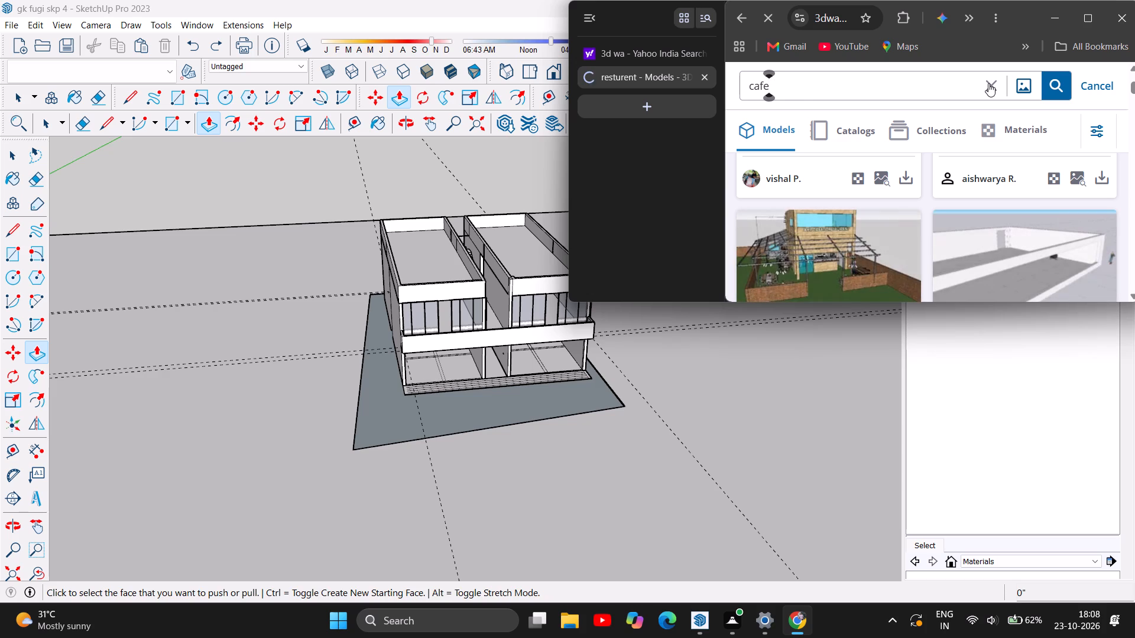
click(1050, 88)
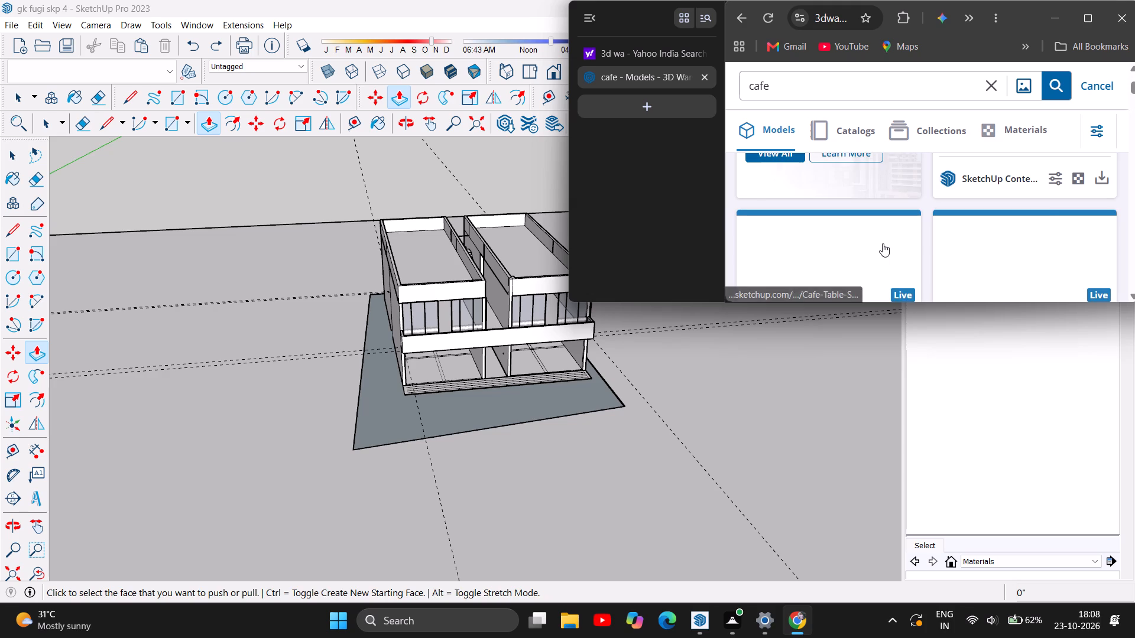
Examine the cafe results from the Cafe Table Set and Cafe chair down to the Cafe storefront models.
scroll(883, 243, down, 2)
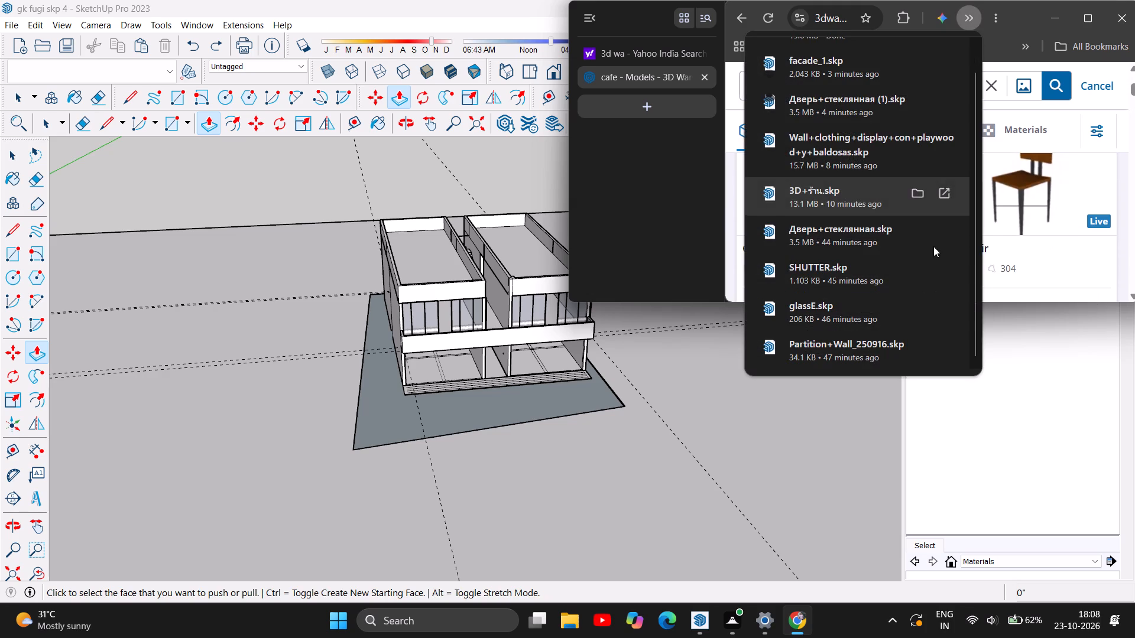
click(1125, 214)
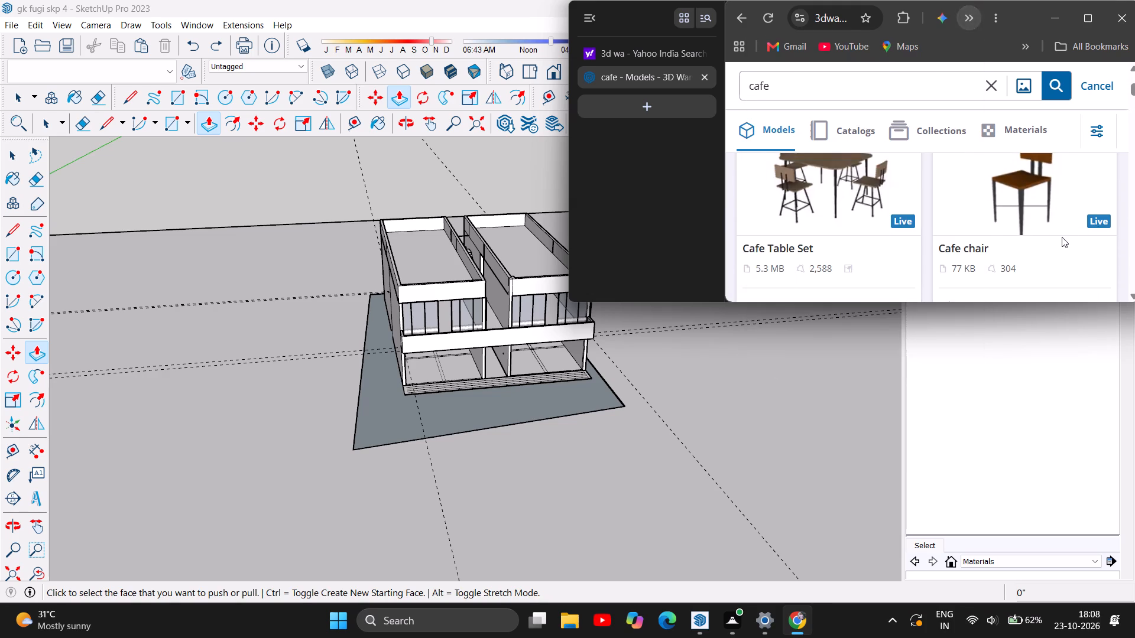
scroll(1054, 237, up, 6)
scroll(1054, 237, down, 1)
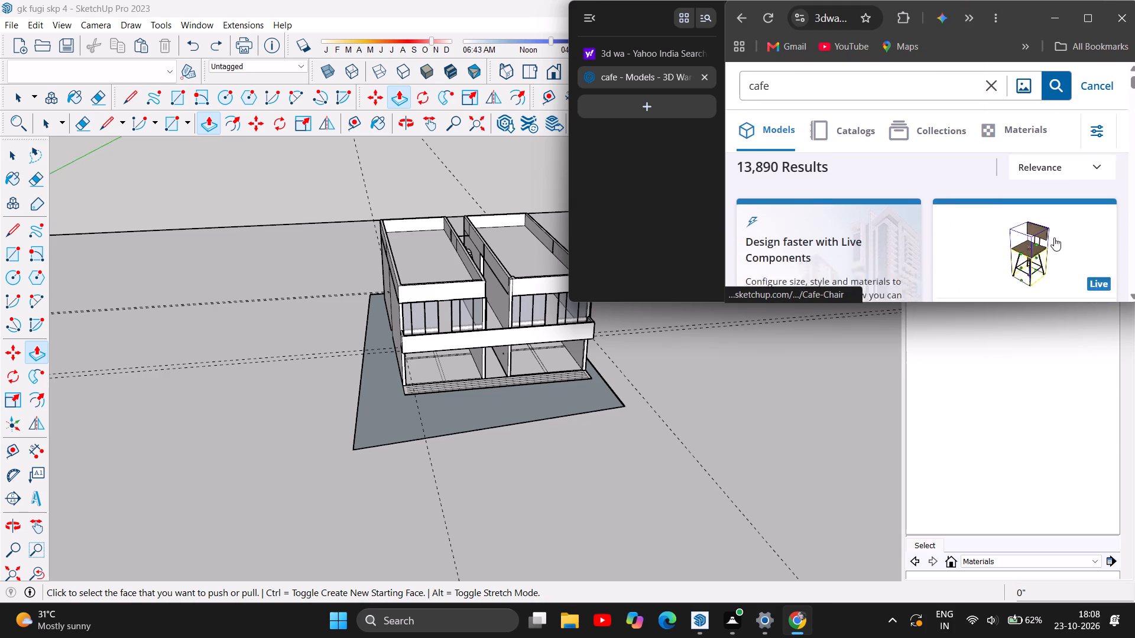
scroll(1054, 237, down, 4)
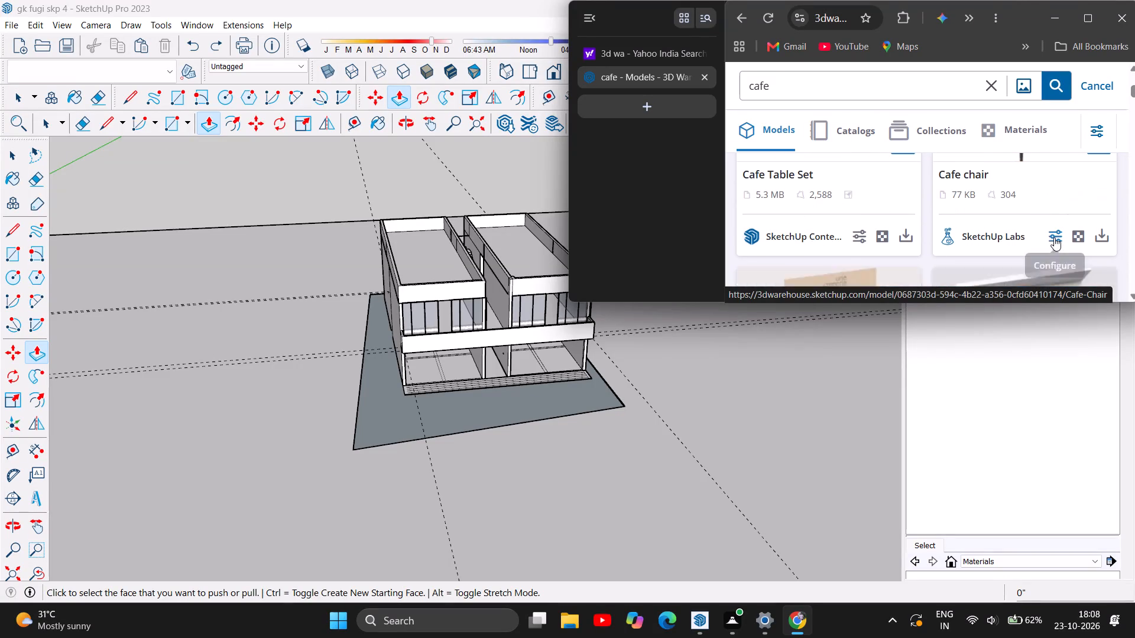
scroll(1054, 237, down, 2)
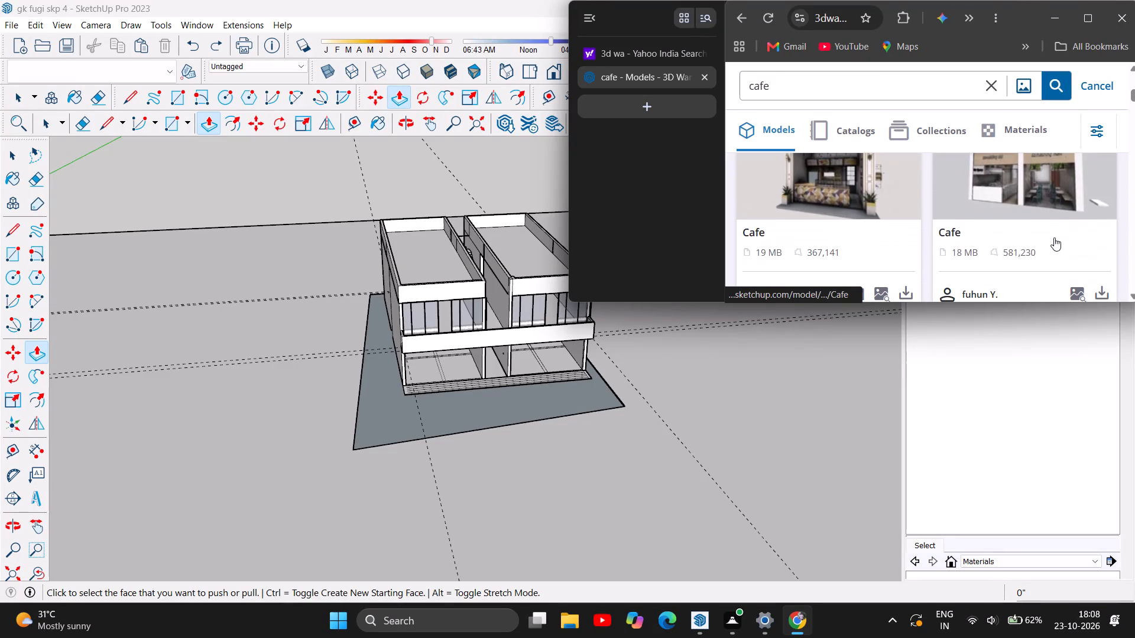
scroll(1053, 237, down, 2)
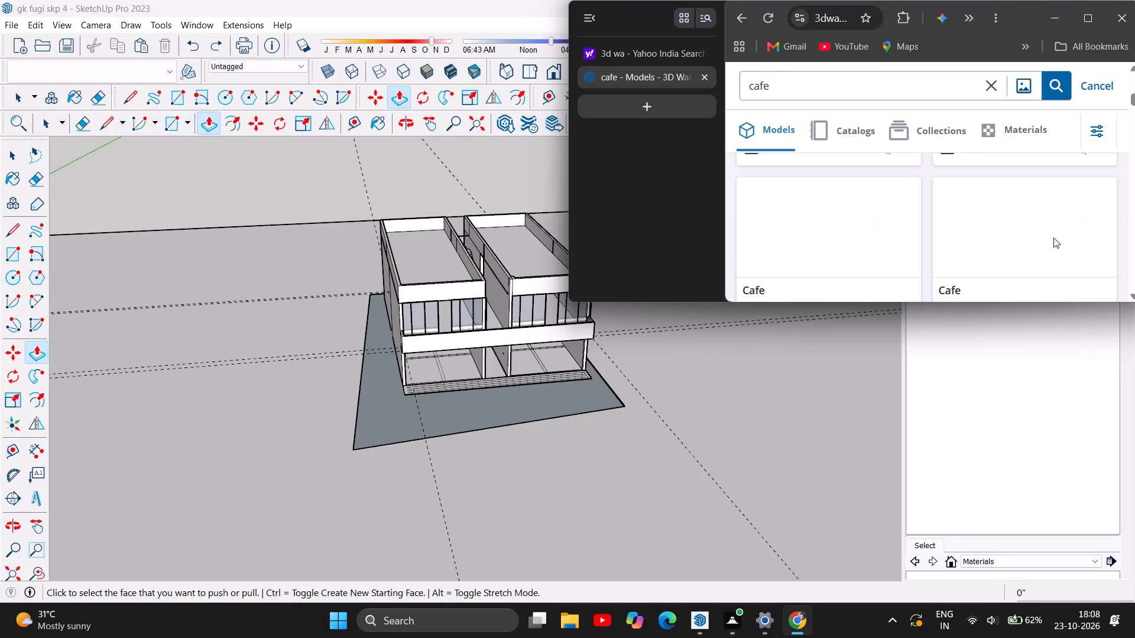
Compare the 19 MB and 18 MB Cafe storefronts with the neighbouring cafe results for a usable shop interior.
scroll(881, 224, up, 1)
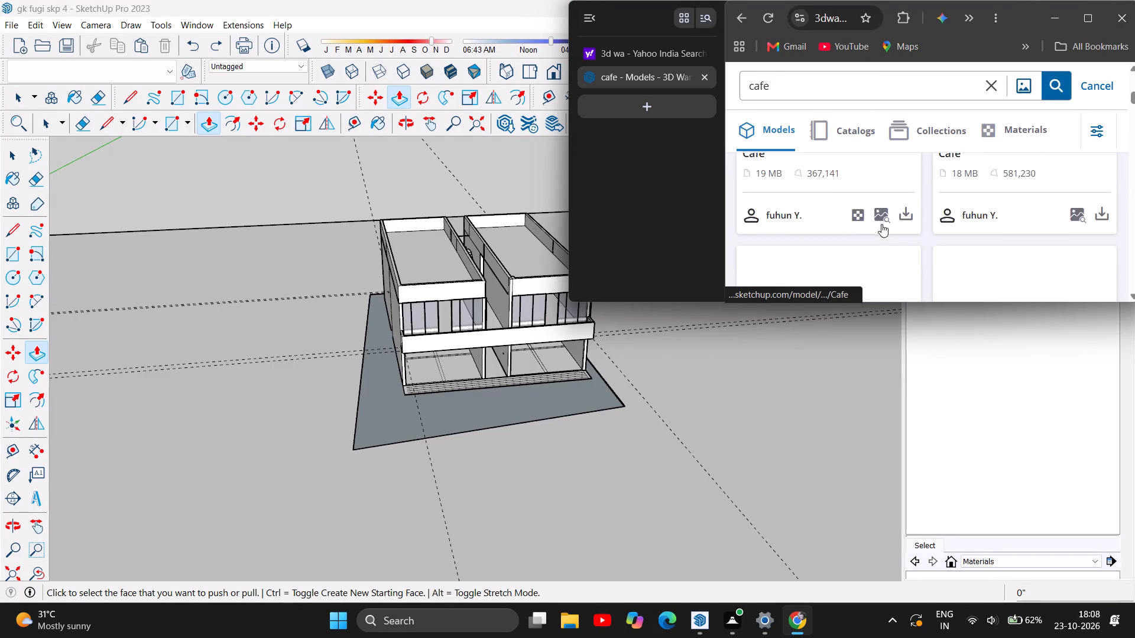
scroll(881, 224, up, 2)
scroll(881, 224, down, 2)
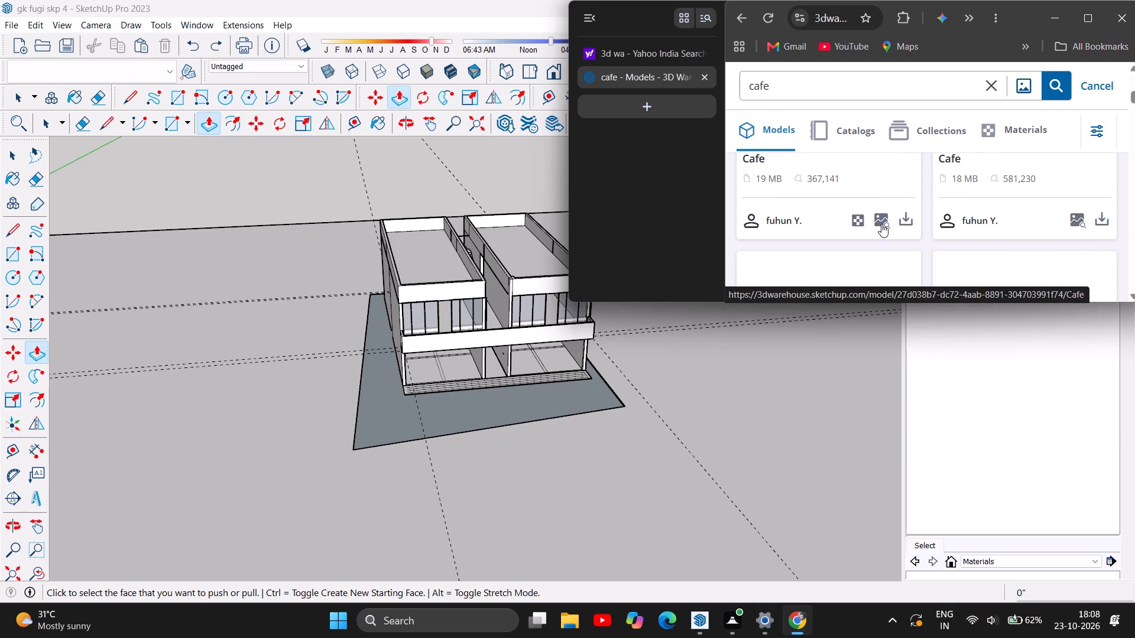
scroll(881, 224, down, 2)
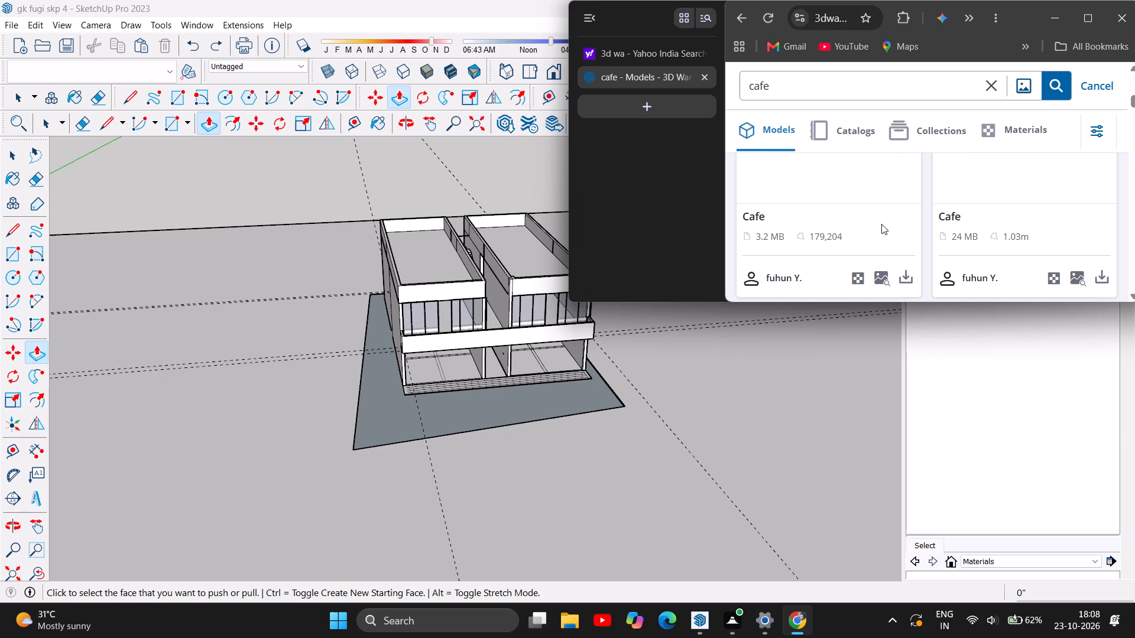
scroll(881, 224, up, 5)
scroll(881, 224, down, 2)
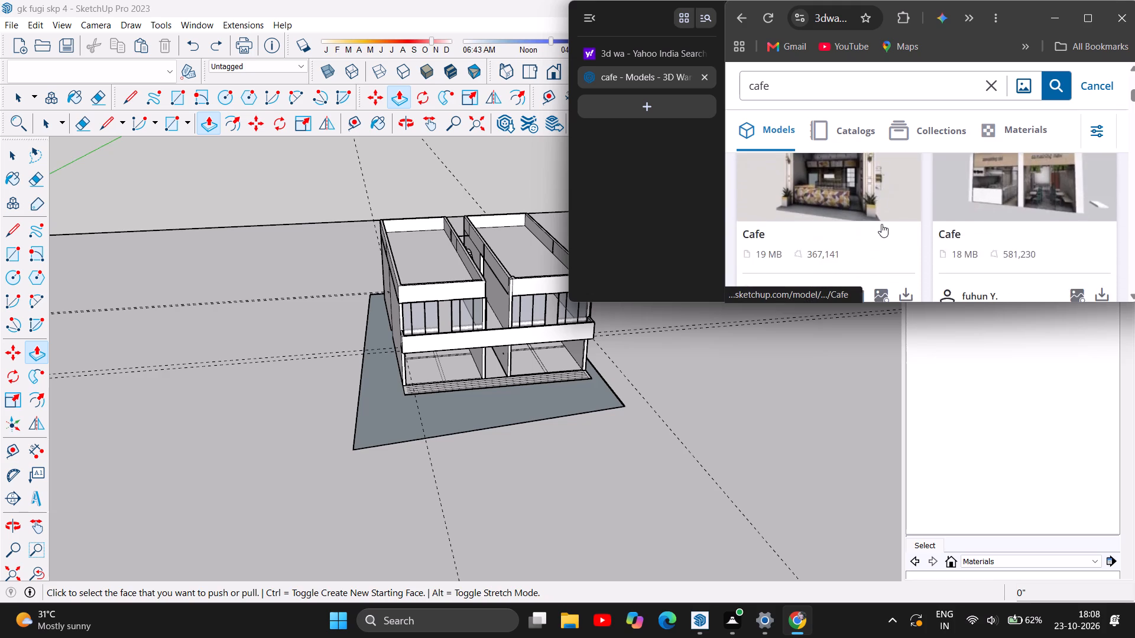
scroll(881, 224, down, 3)
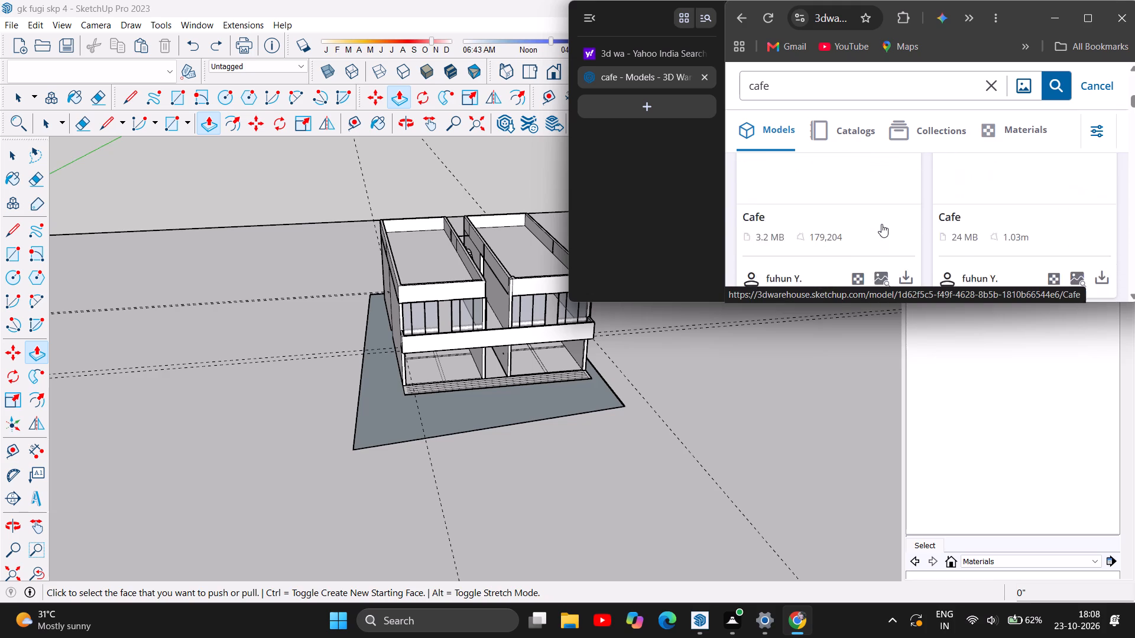
scroll(881, 224, down, 1)
scroll(881, 224, up, 5)
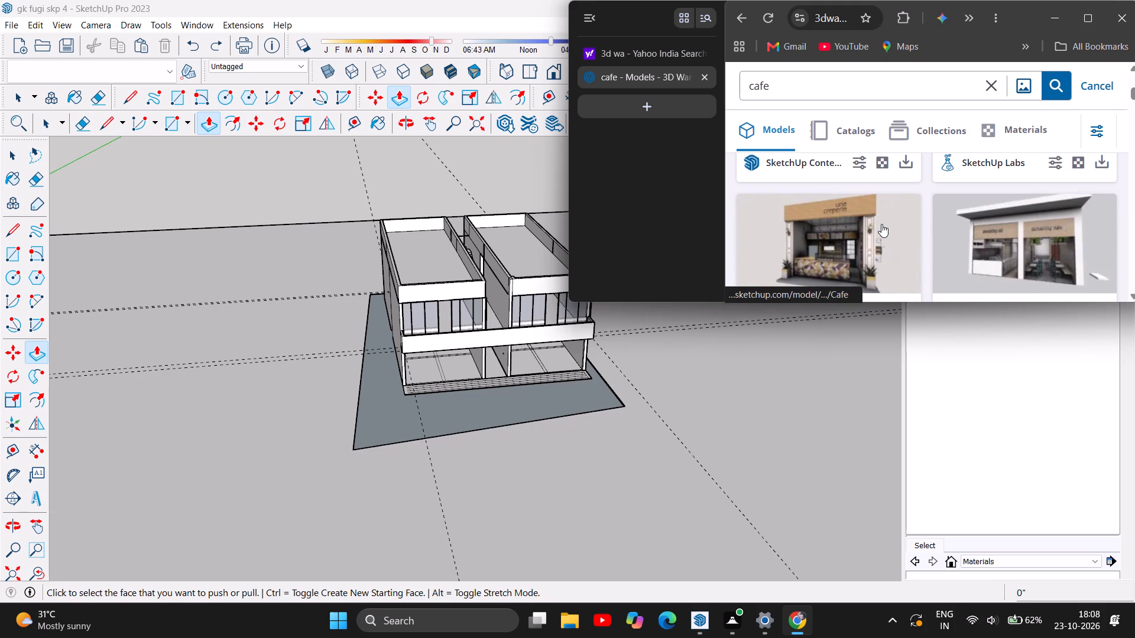
scroll(881, 224, up, 8)
scroll(881, 224, down, 1)
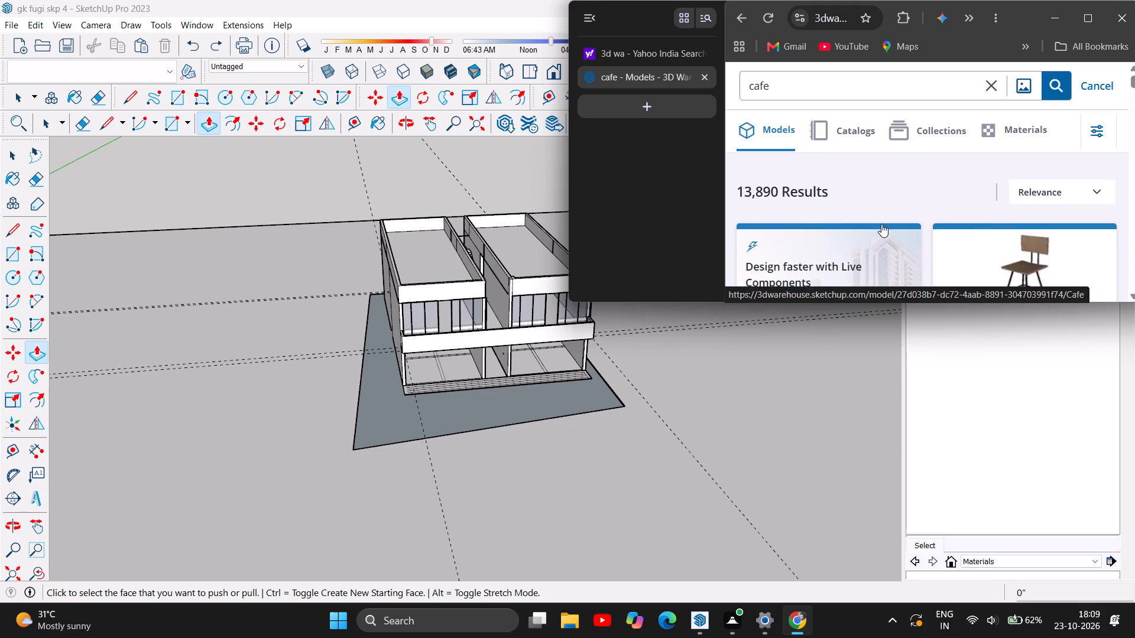
scroll(881, 224, down, 3)
Replace the model search with "cabinet".
double_click(990, 82)
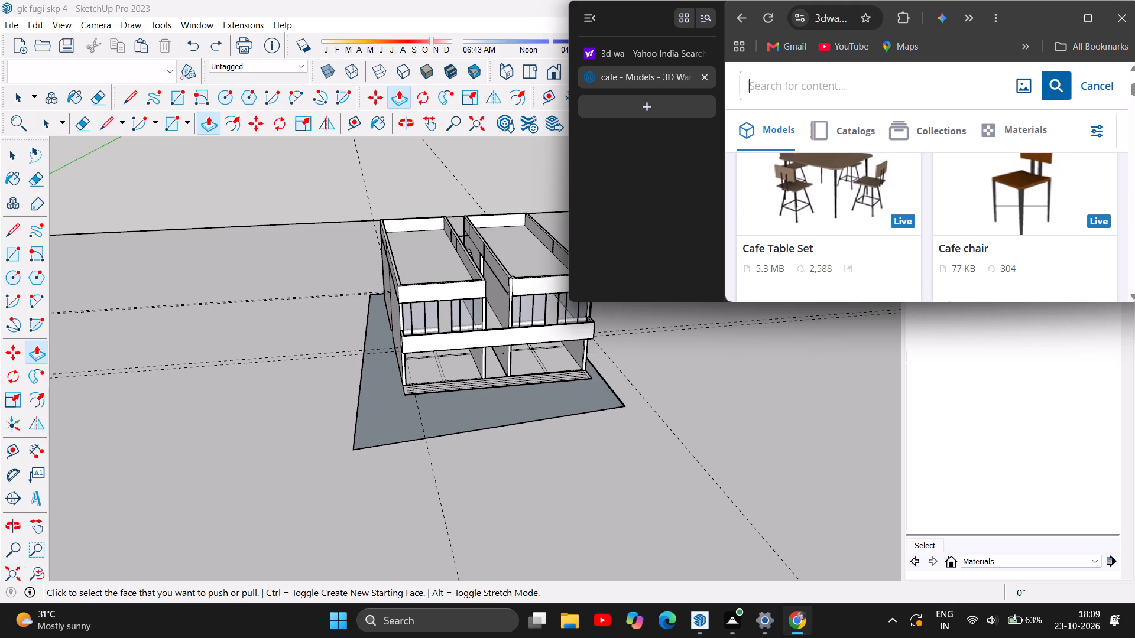
text(cabinet)
click(1052, 92)
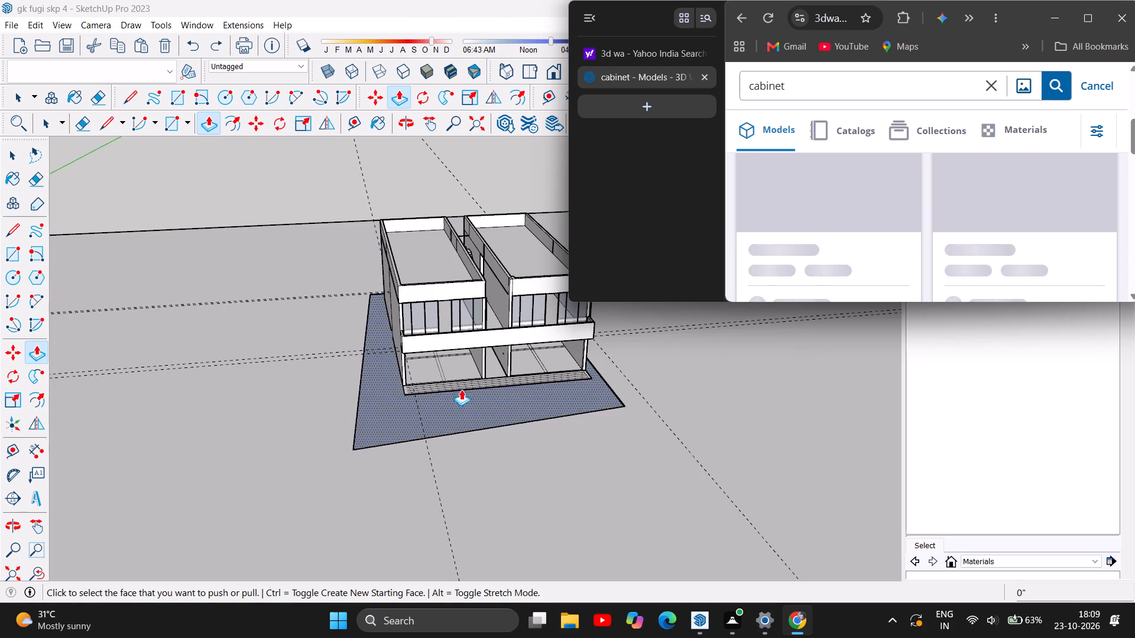
Switch to SketchUp and examine the building's empty ground-floor shop bays from the front at floor level.
scroll(463, 372, up, 5)
scroll(401, 395, up, 5)
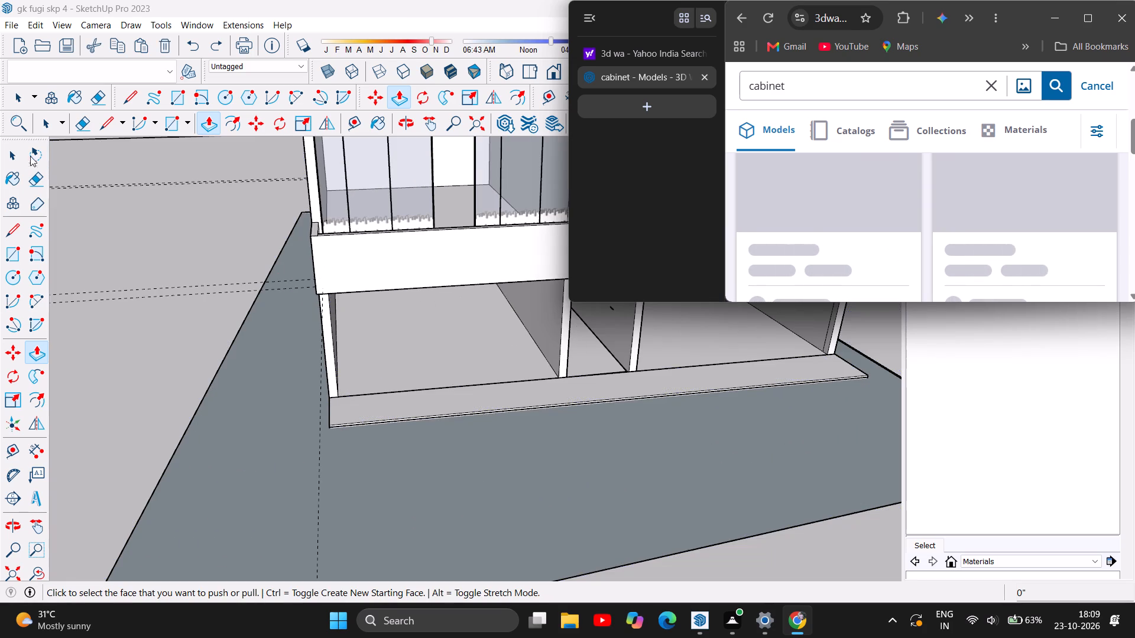
click(4, 156)
scroll(524, 385, up, 1)
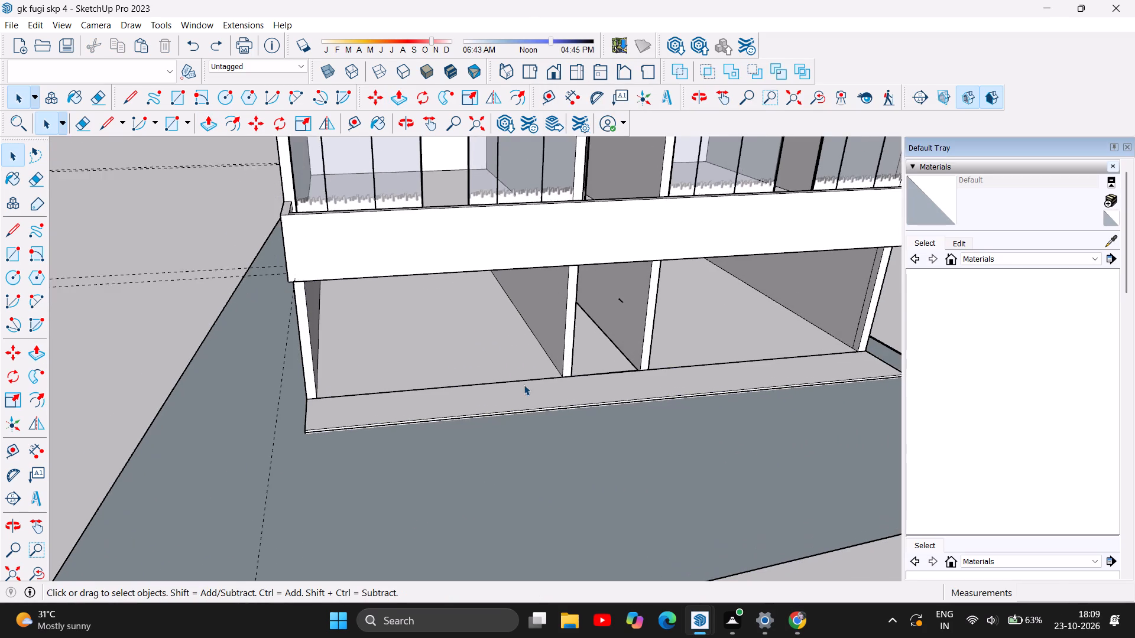
scroll(524, 385, up, 6)
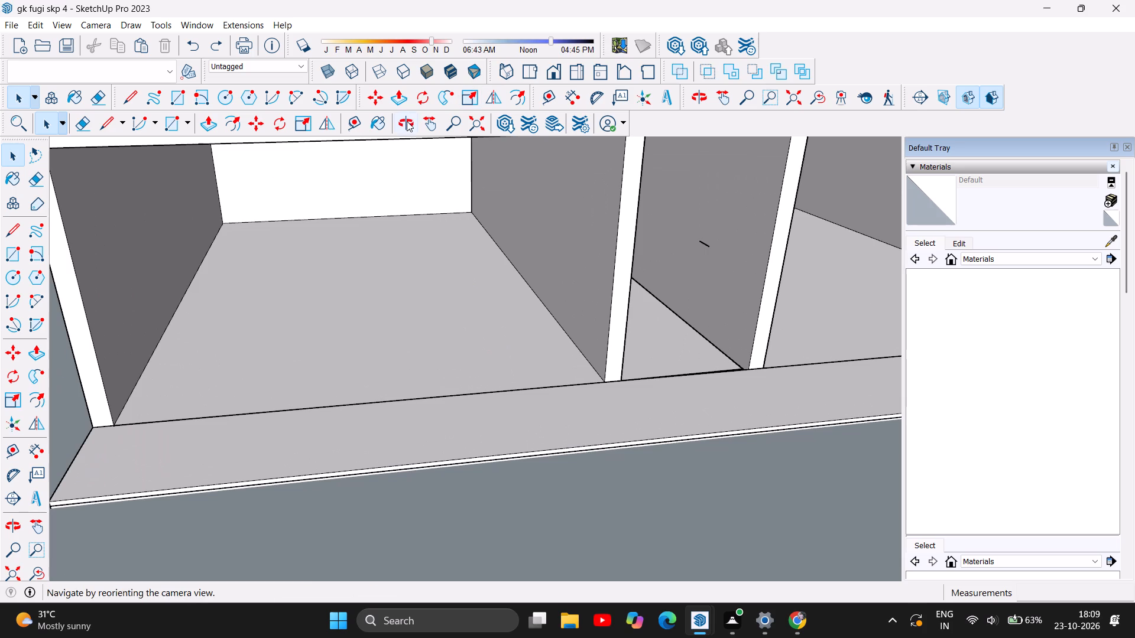
click(410, 116)
drag(506, 338, 503, 275)
scroll(481, 406, down, 11)
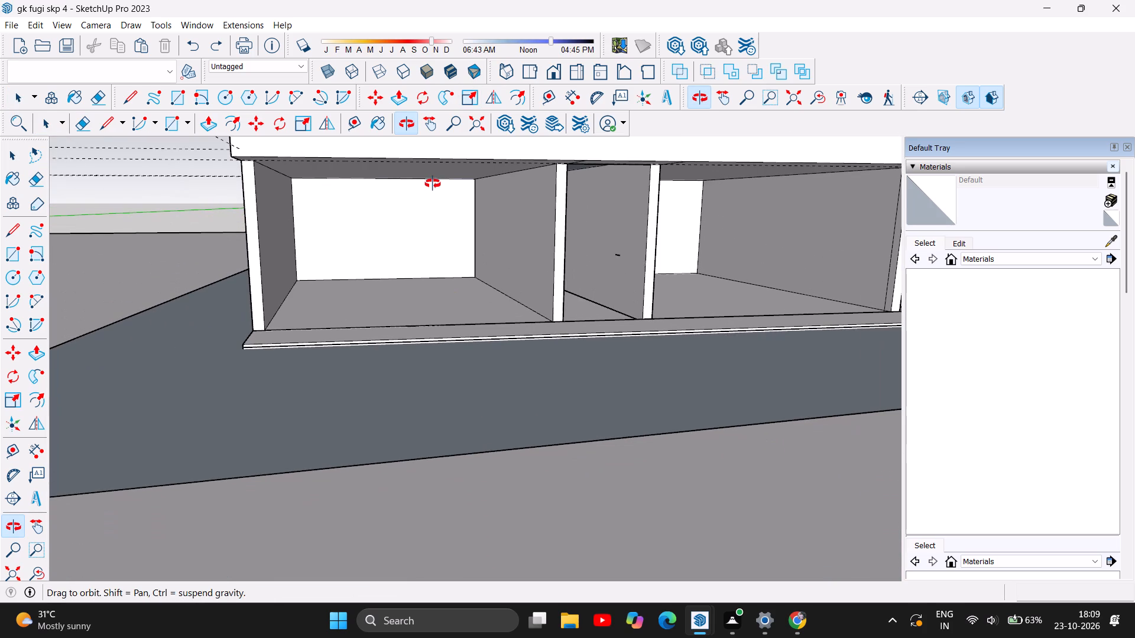
scroll(433, 172, up, 4)
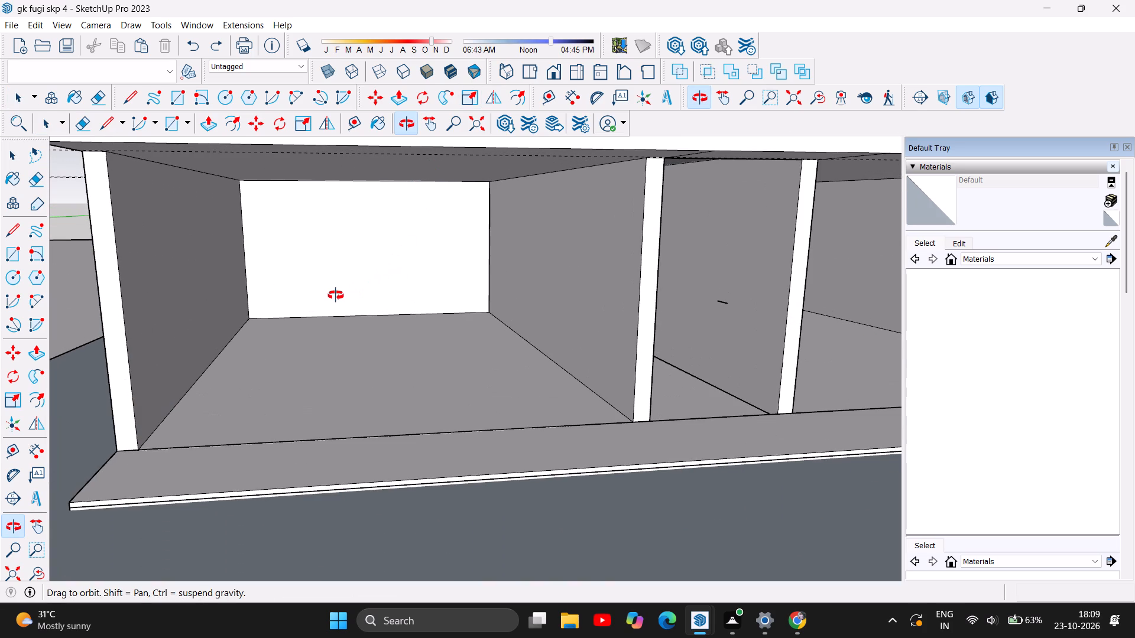
scroll(336, 295, up, 1)
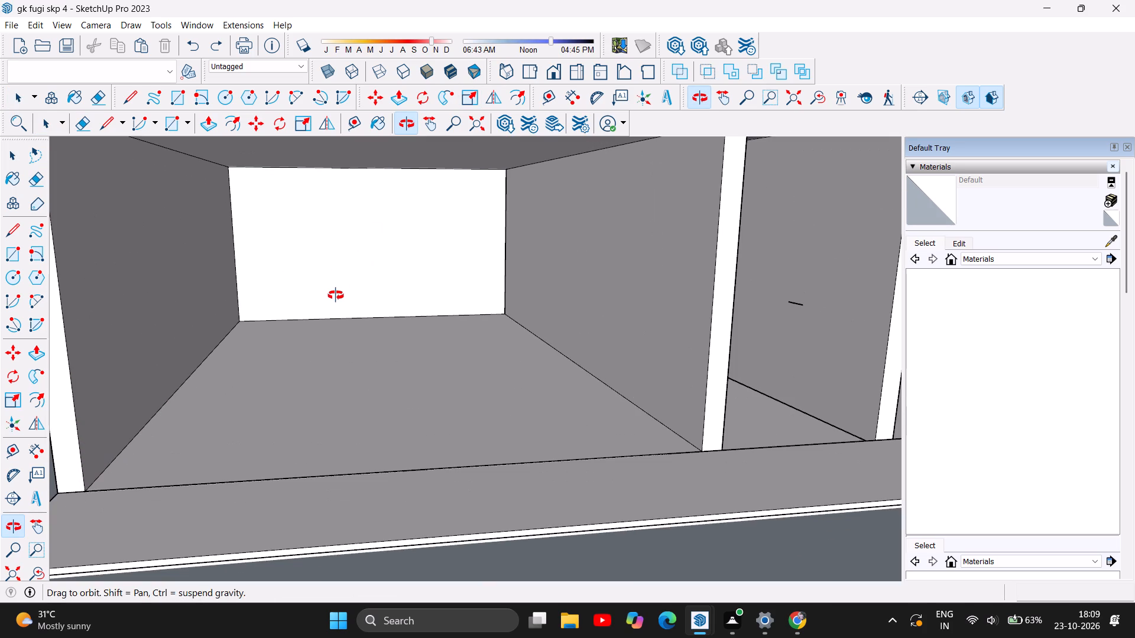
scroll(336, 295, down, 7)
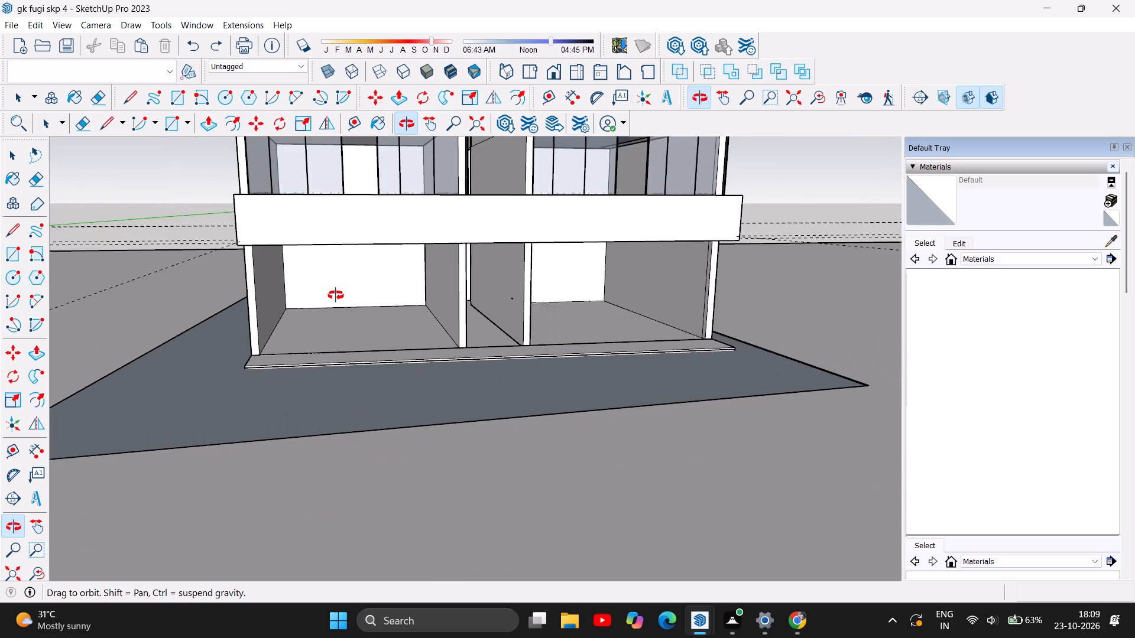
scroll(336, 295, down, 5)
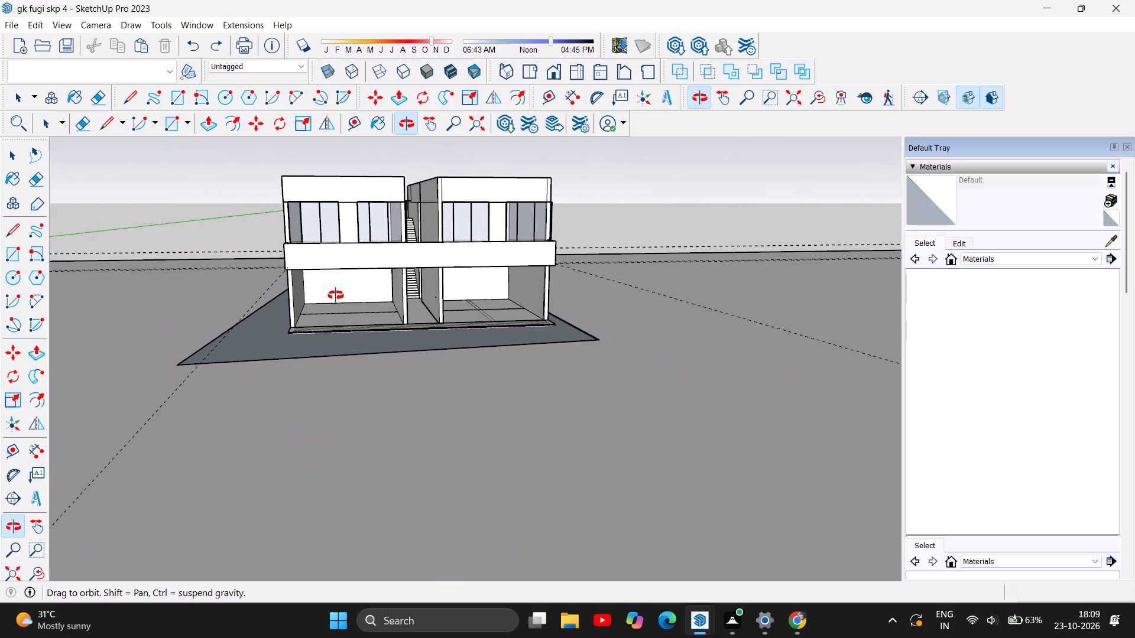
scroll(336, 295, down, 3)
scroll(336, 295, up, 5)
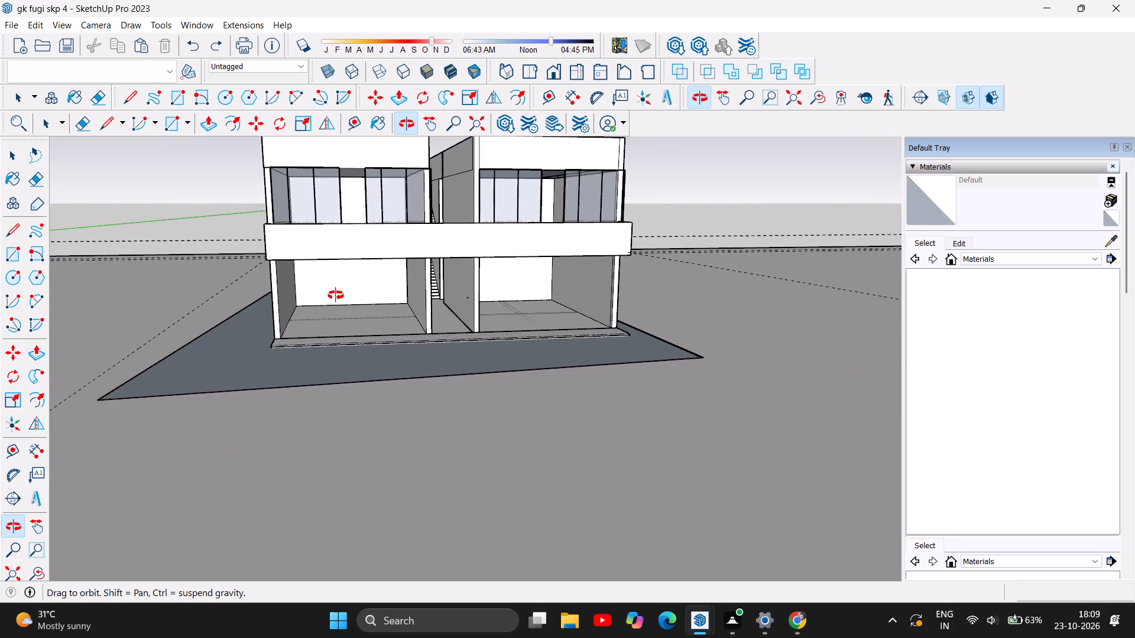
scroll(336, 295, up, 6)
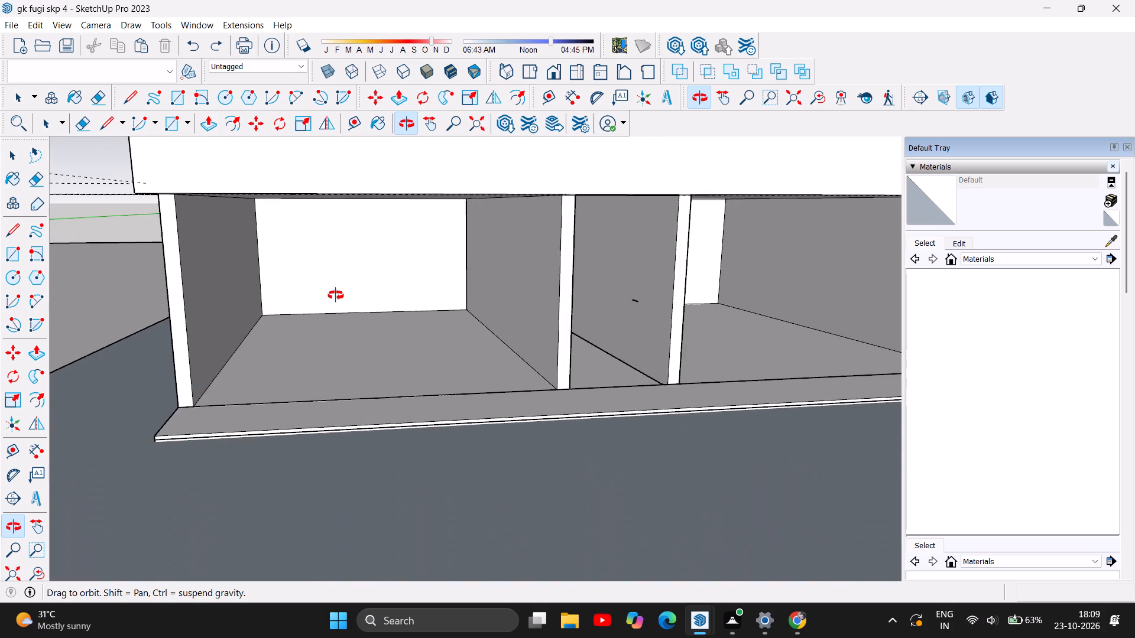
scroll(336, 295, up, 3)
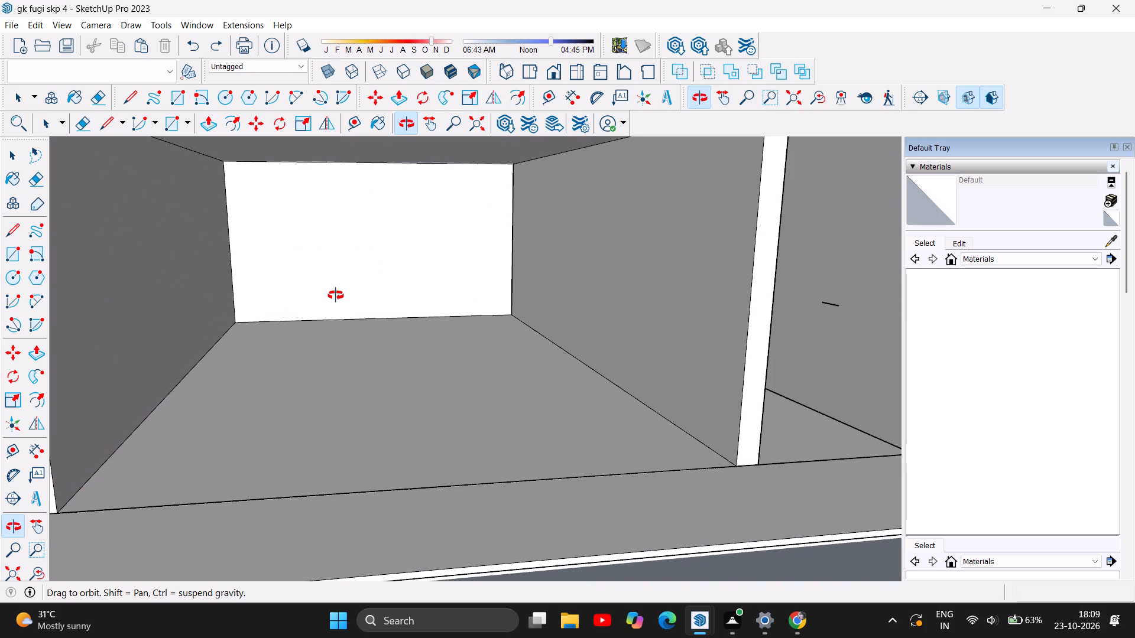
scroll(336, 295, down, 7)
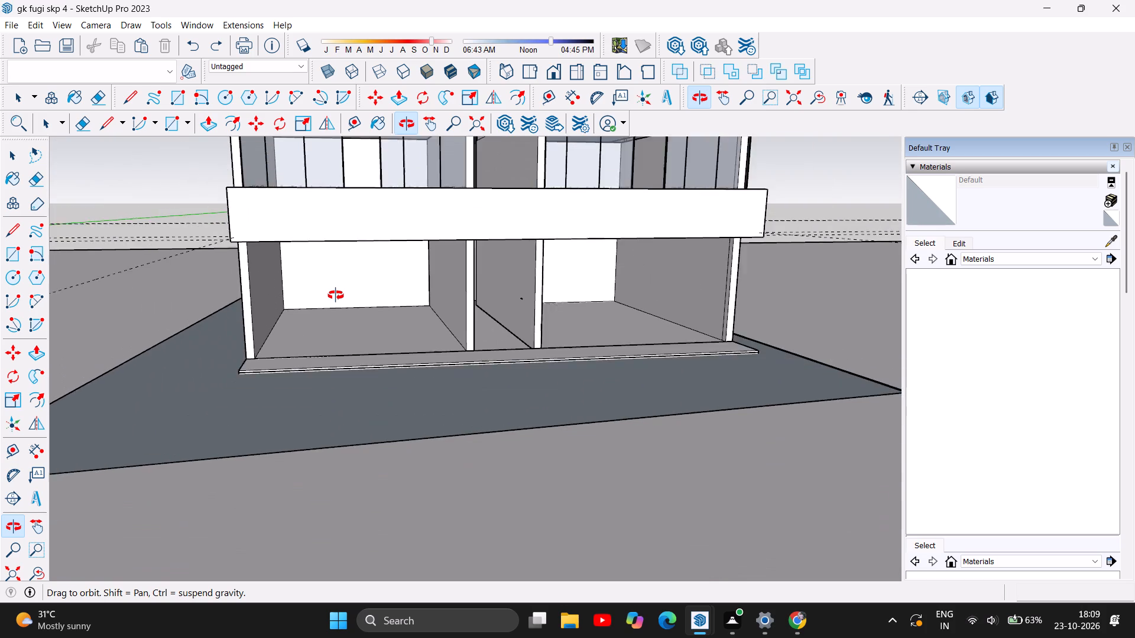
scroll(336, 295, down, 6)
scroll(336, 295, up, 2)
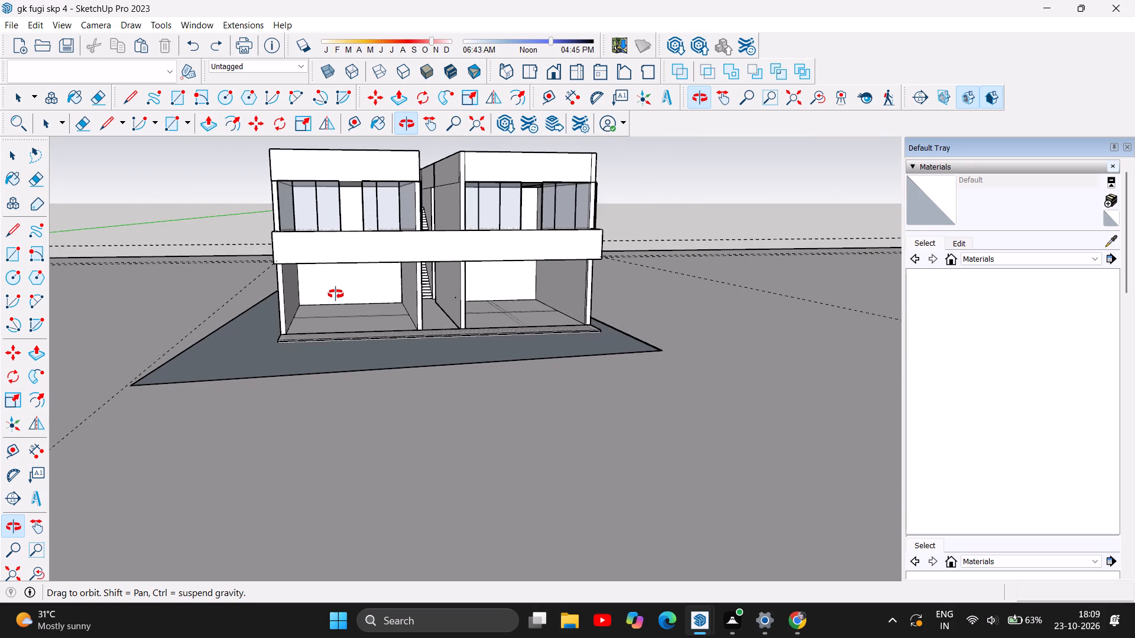
Measure the depth of the ground-floor shop bay left of the stair passage along its side wall with the Dimension tool.
scroll(336, 294, up, 4)
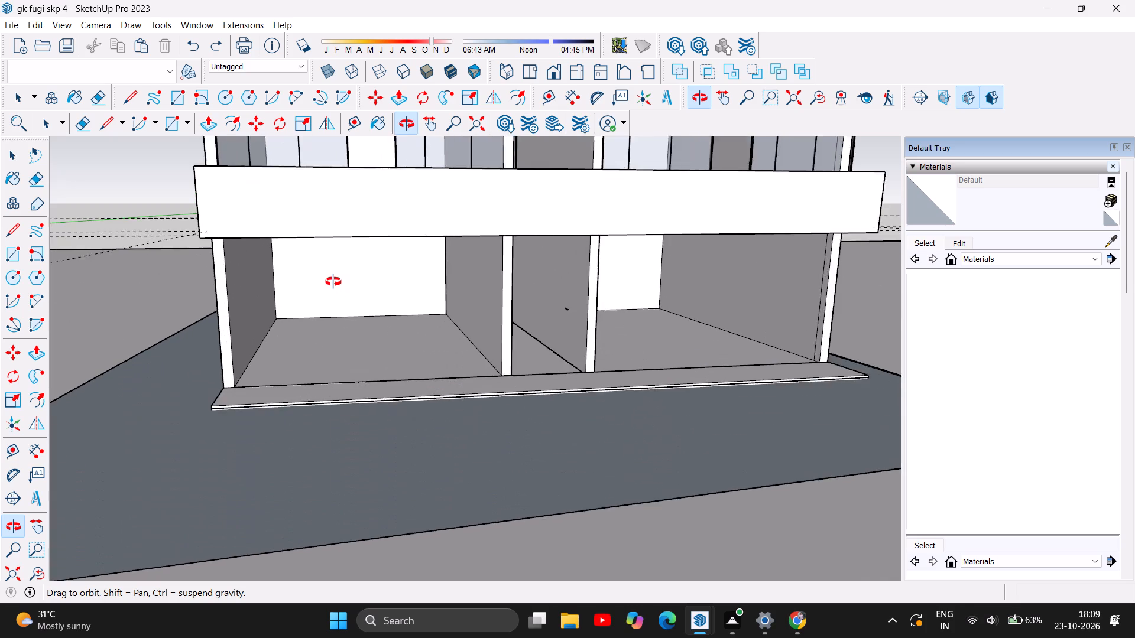
scroll(333, 282, up, 3)
click(347, 351)
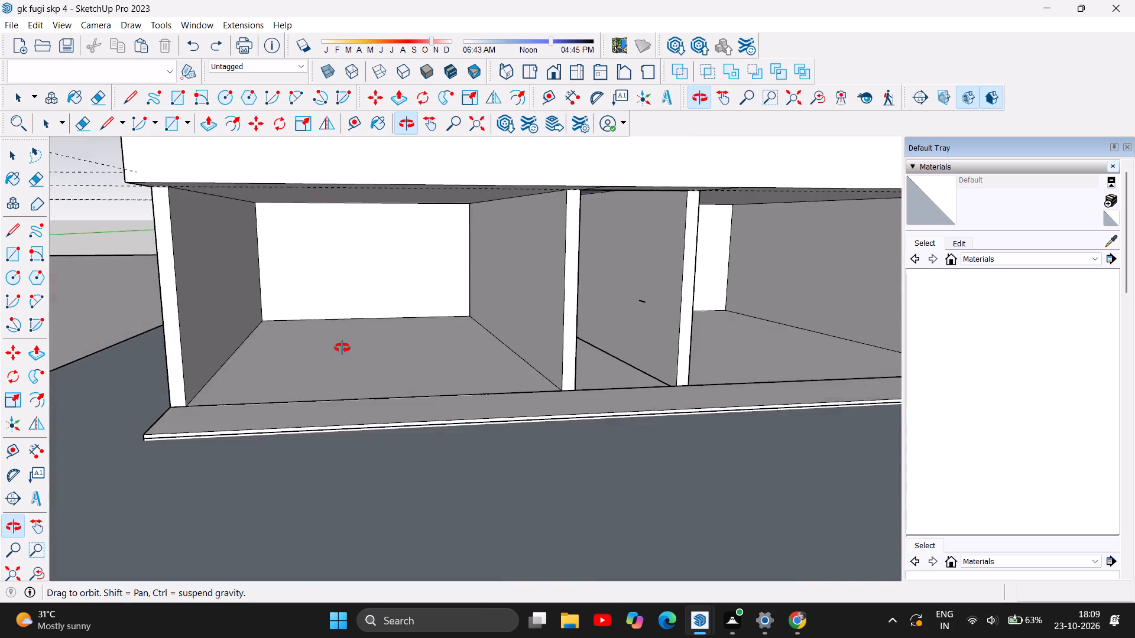
drag(342, 343, 336, 331)
drag(330, 319, 290, 333)
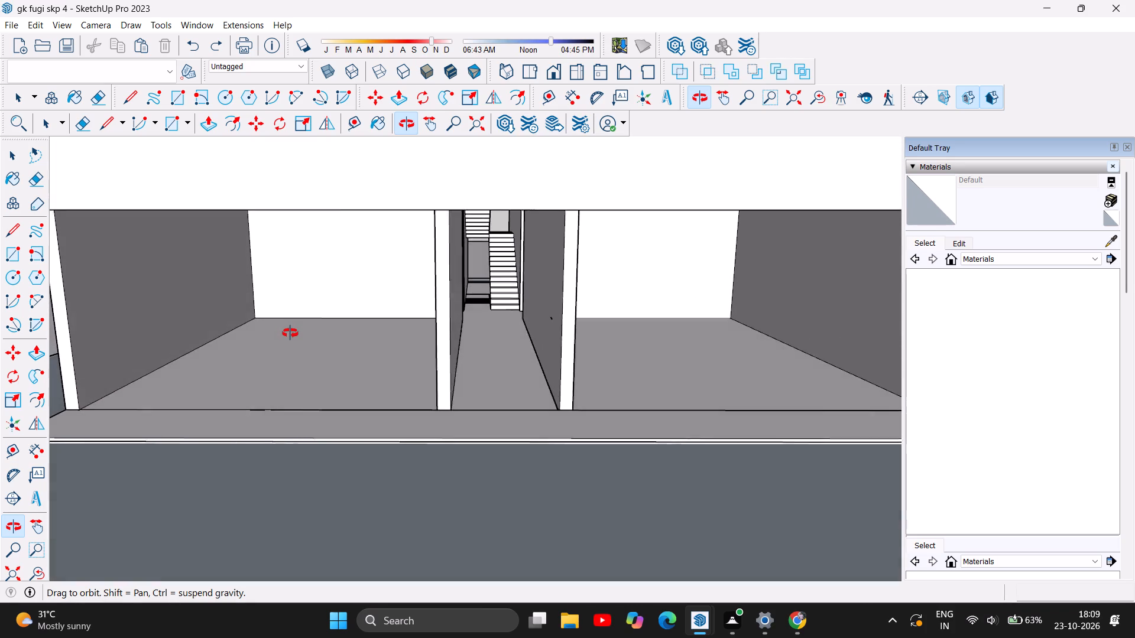
drag(290, 333, 303, 341)
click(303, 341)
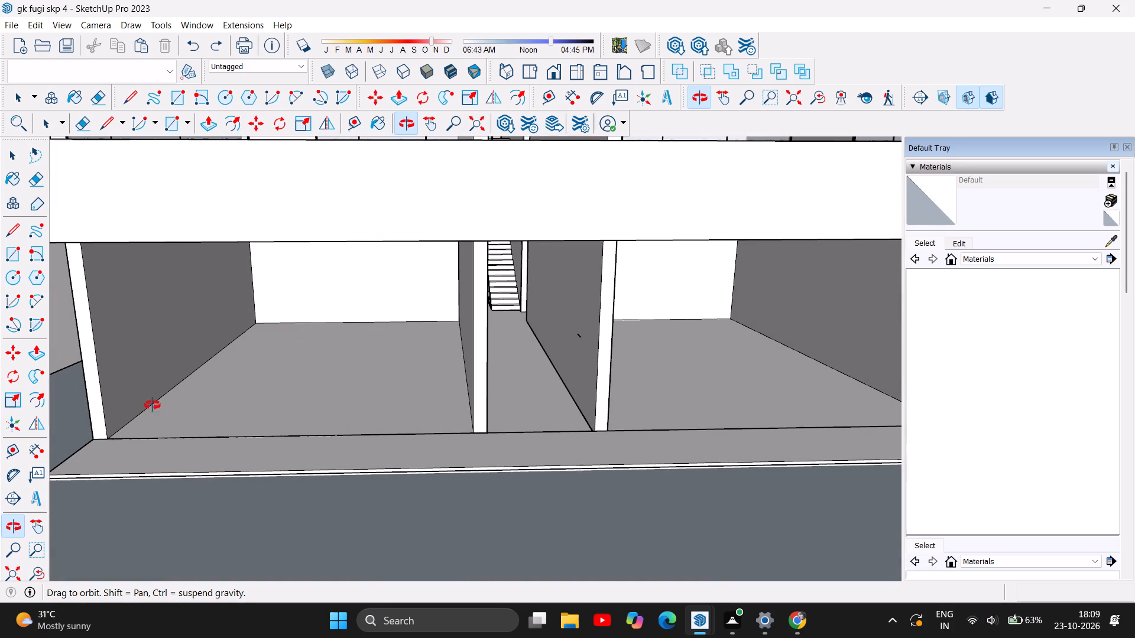
click(37, 455)
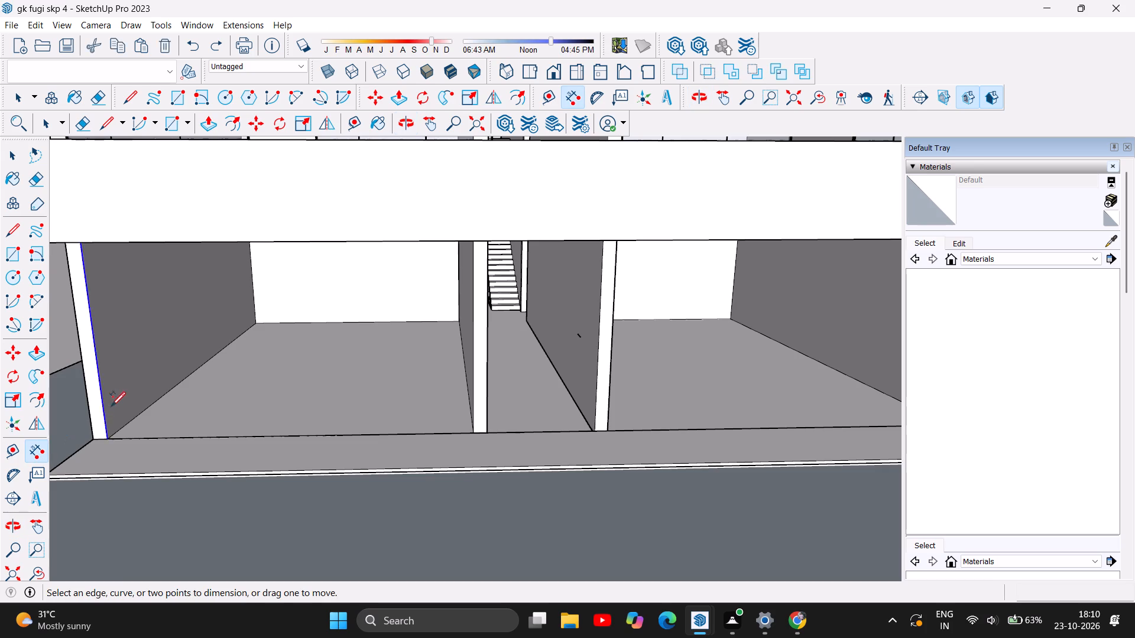
click(107, 437)
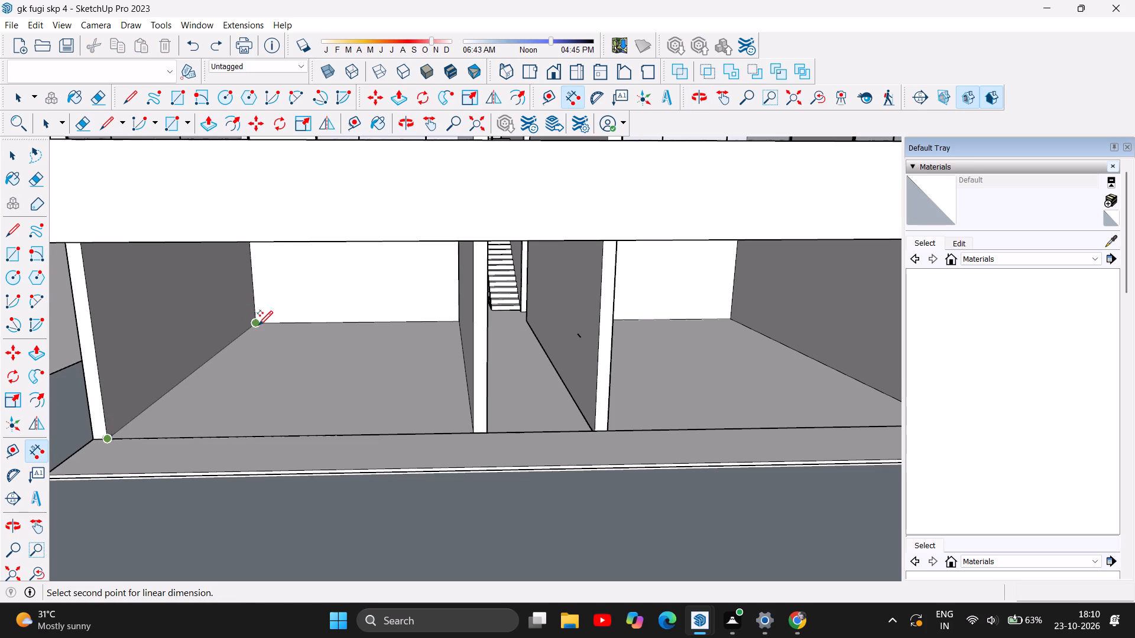
click(260, 321)
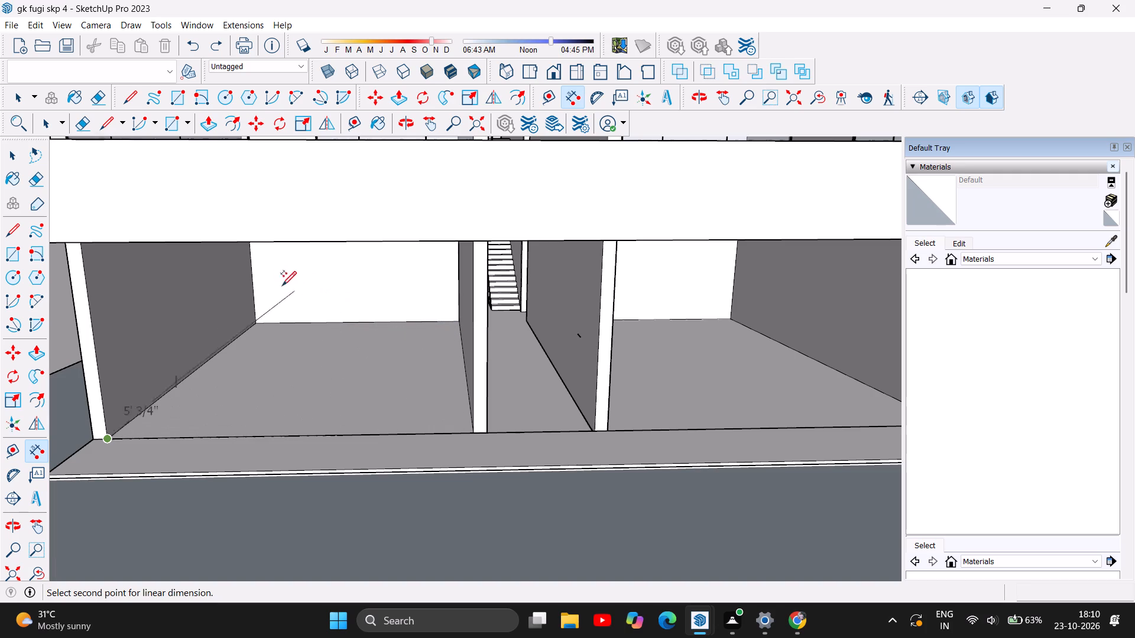
double_click(259, 321)
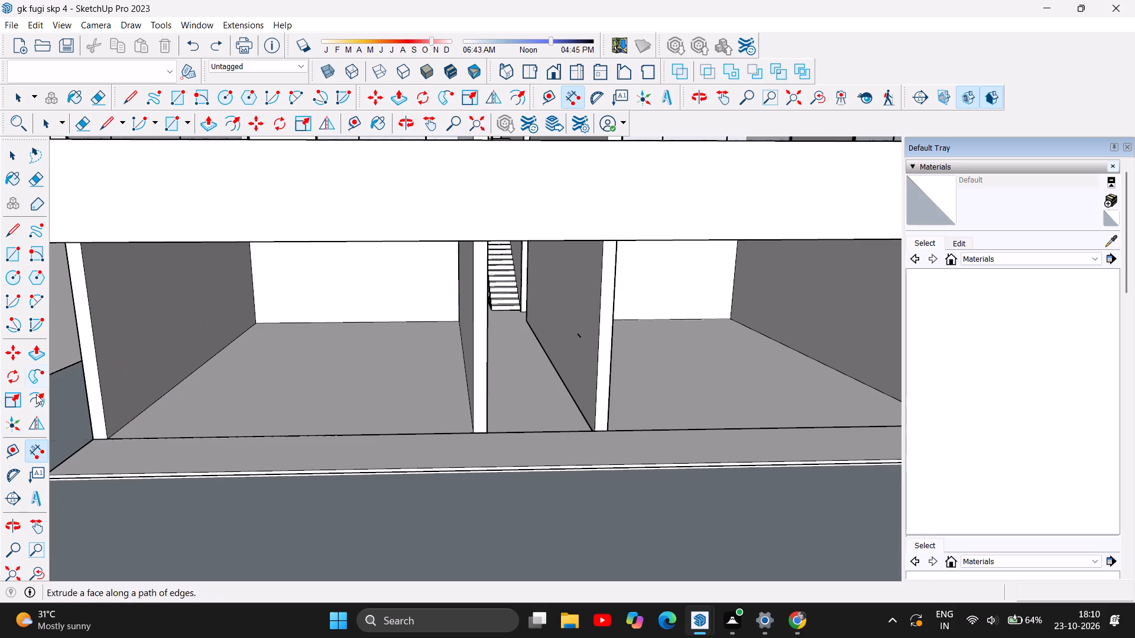
click(33, 457)
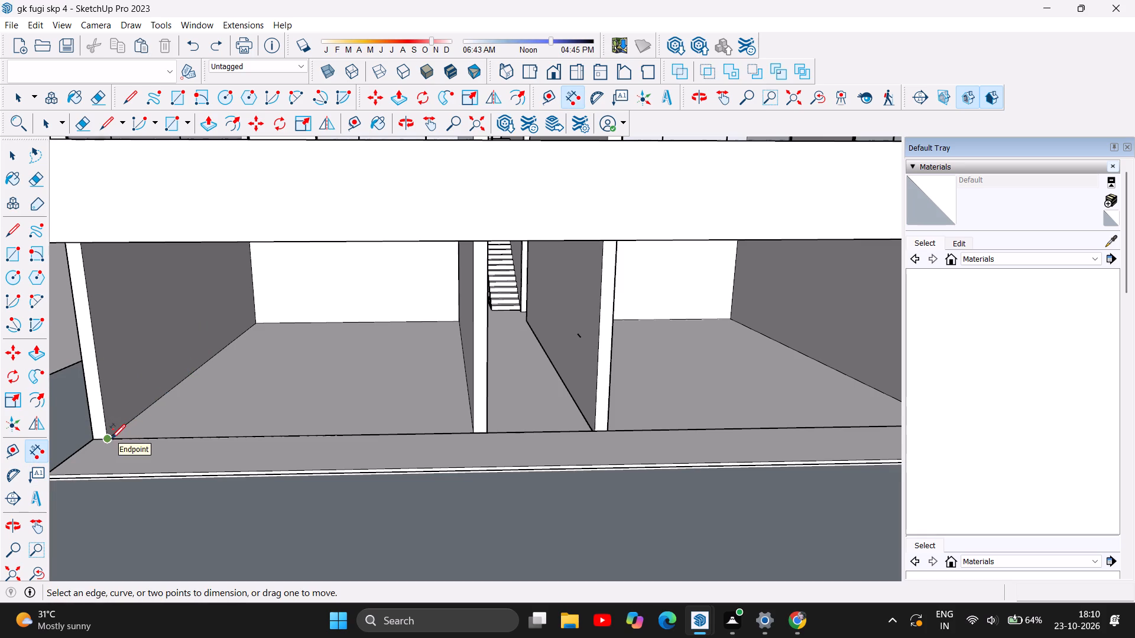
double_click(111, 438)
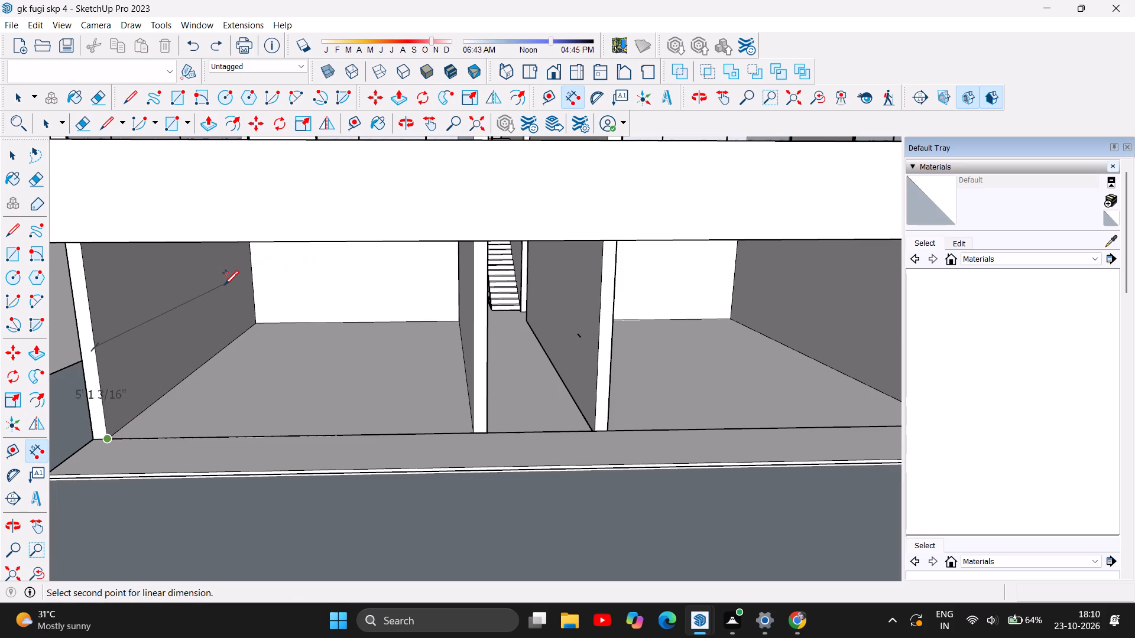
key(Escape)
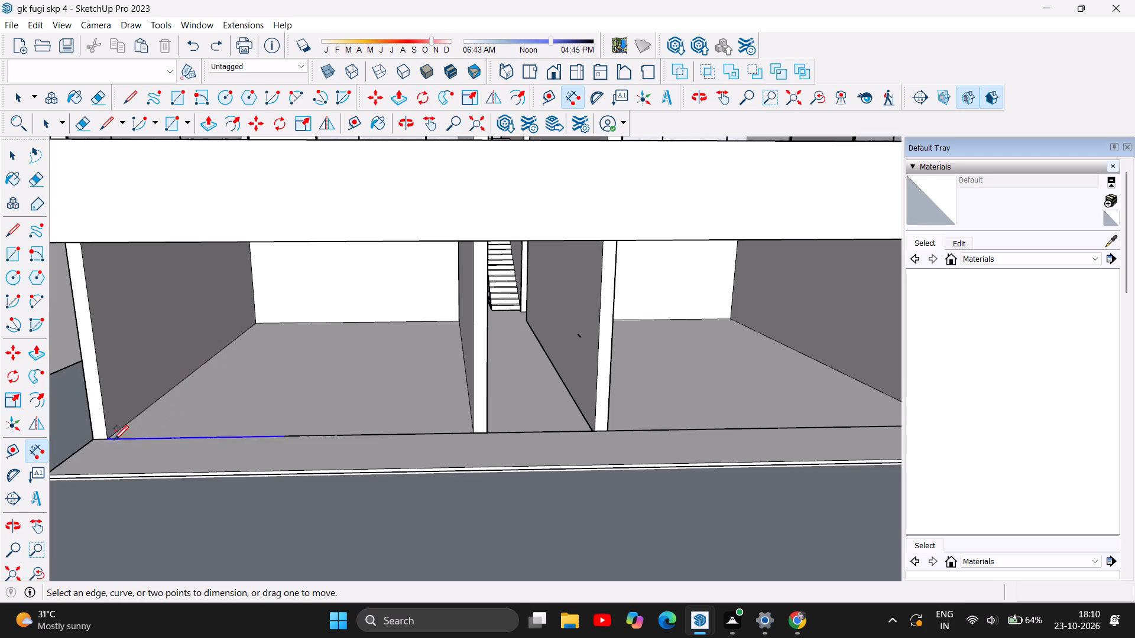
Measure the same shop bay's front opening width between its two side walls.
double_click(41, 447)
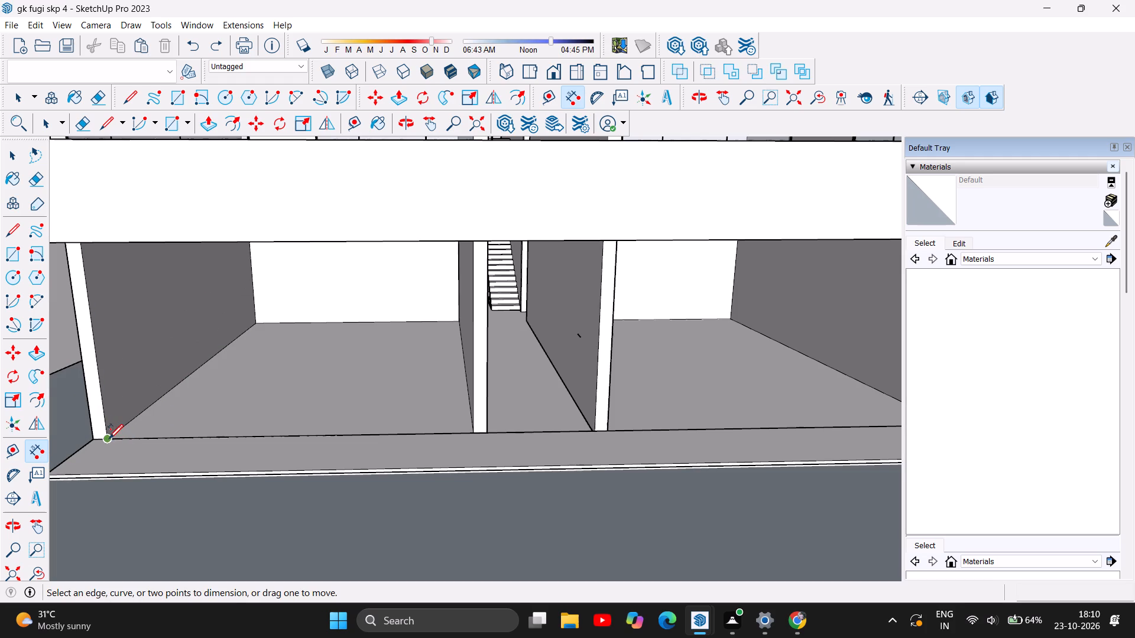
click(109, 438)
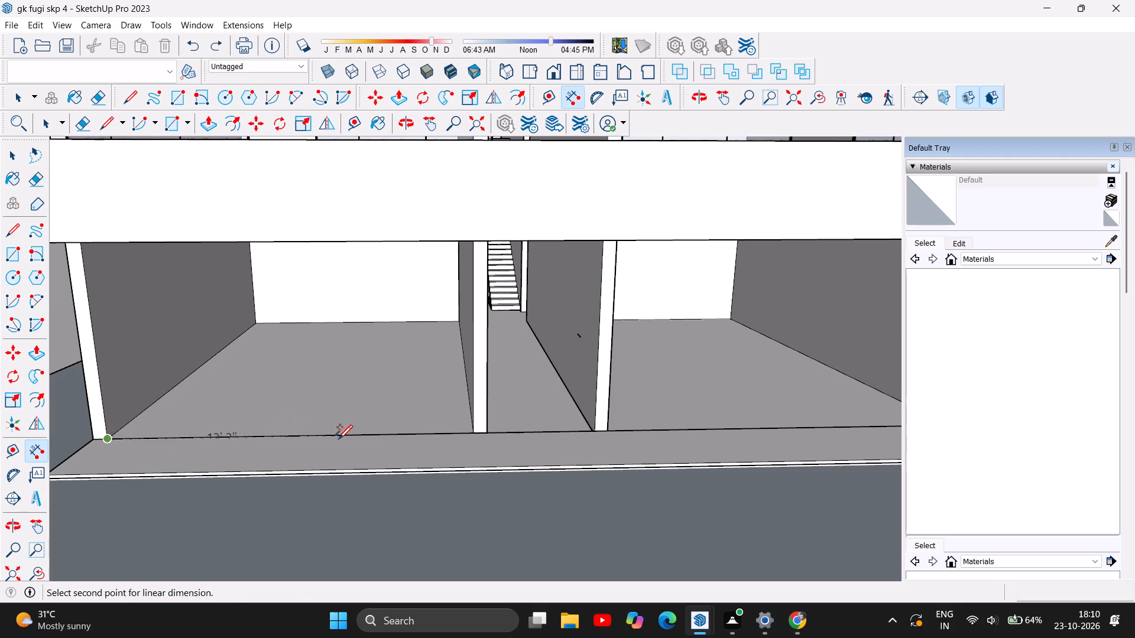
click(475, 435)
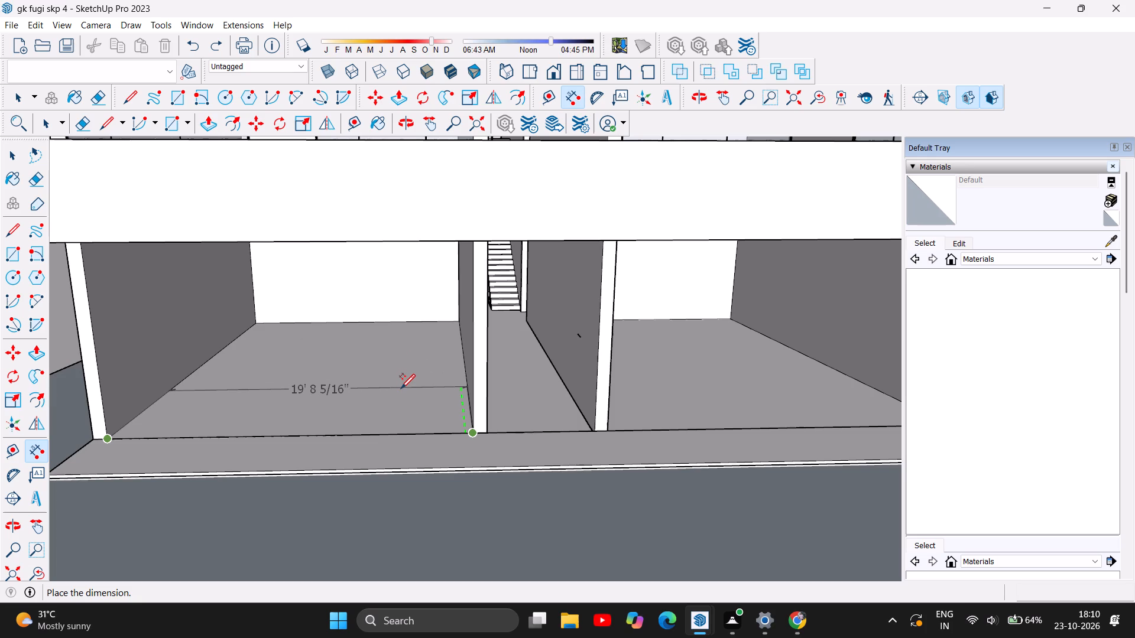
key(Escape)
scroll(400, 431, down, 5)
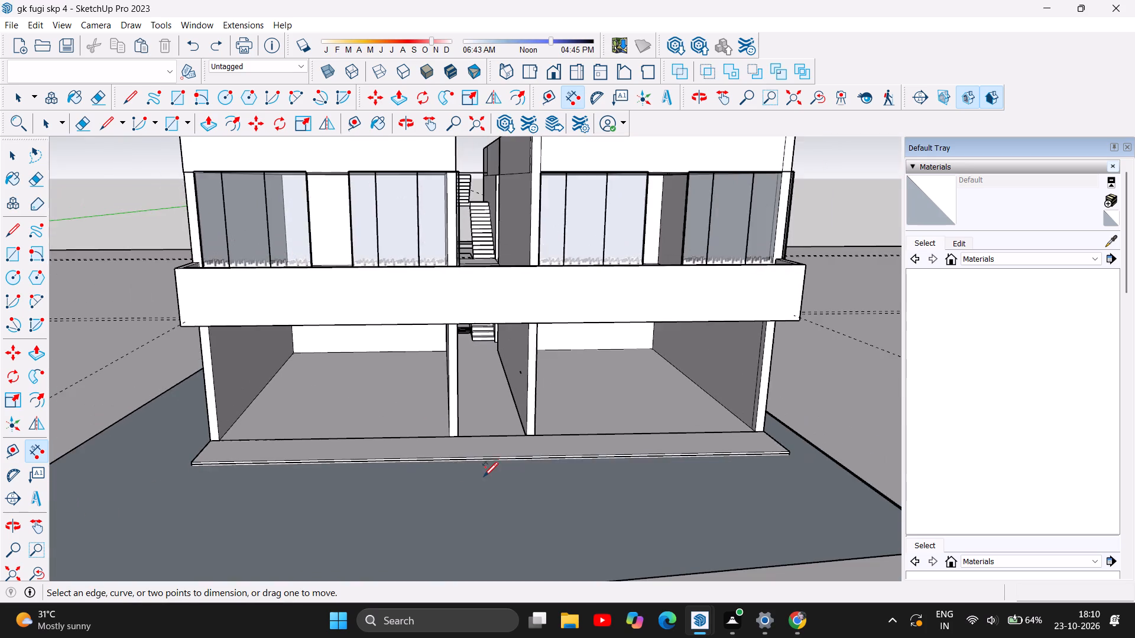
scroll(484, 476, down, 6)
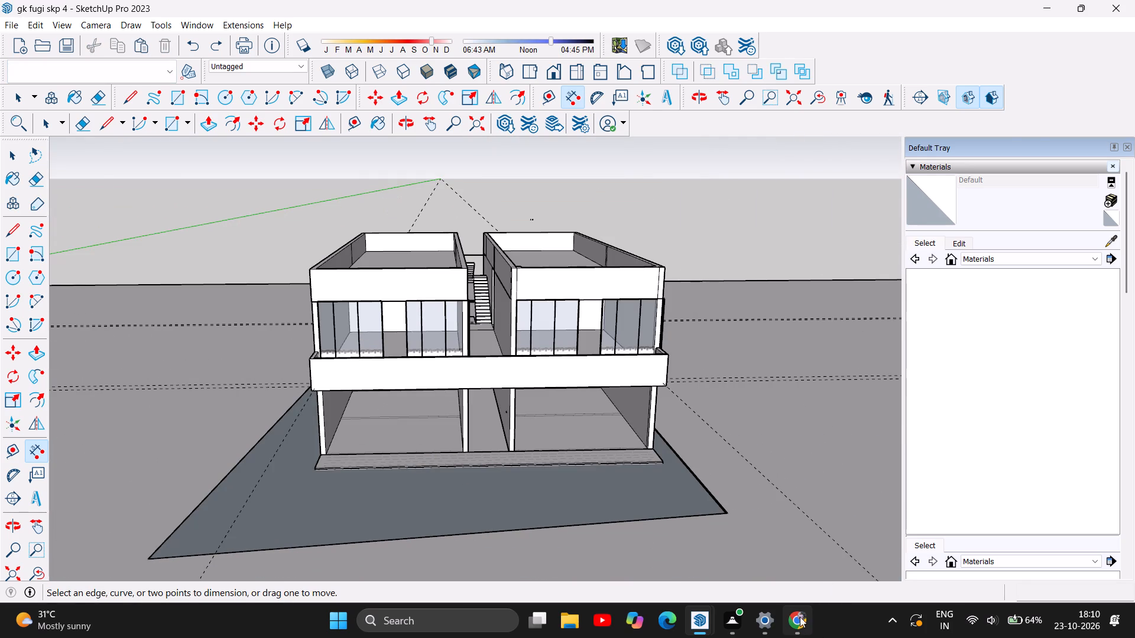
Switch to Chrome and examine the cabinet results from the Wall Cabinet and Hallway Cabinet to the 1.1 MB and 2.1 MB cabinets.
click(801, 628)
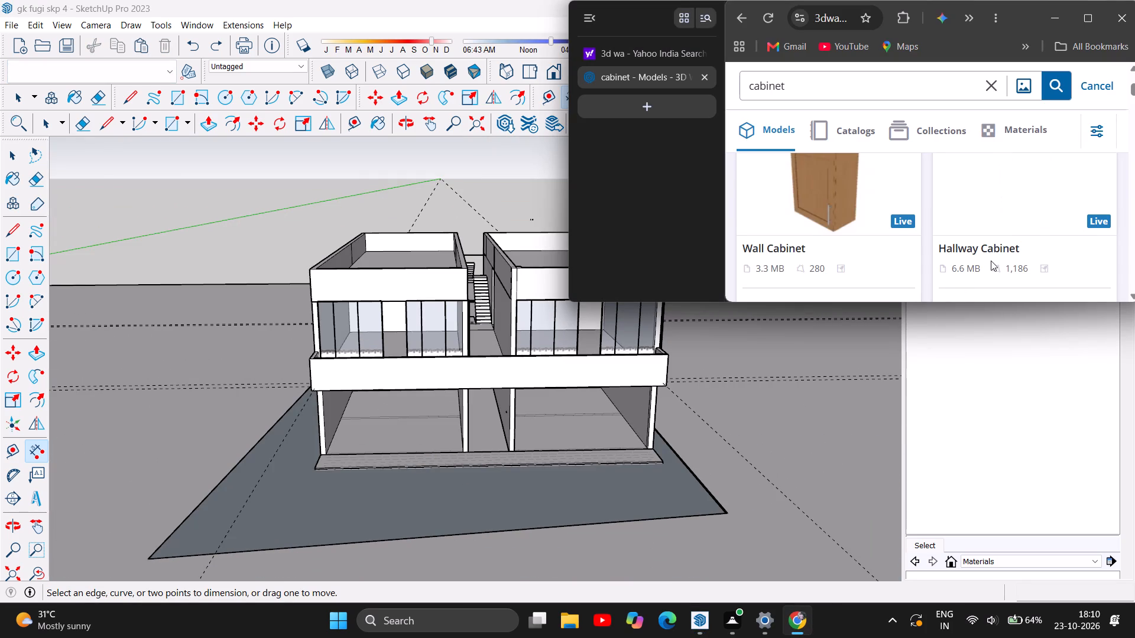
scroll(991, 261, up, 6)
scroll(991, 261, down, 3)
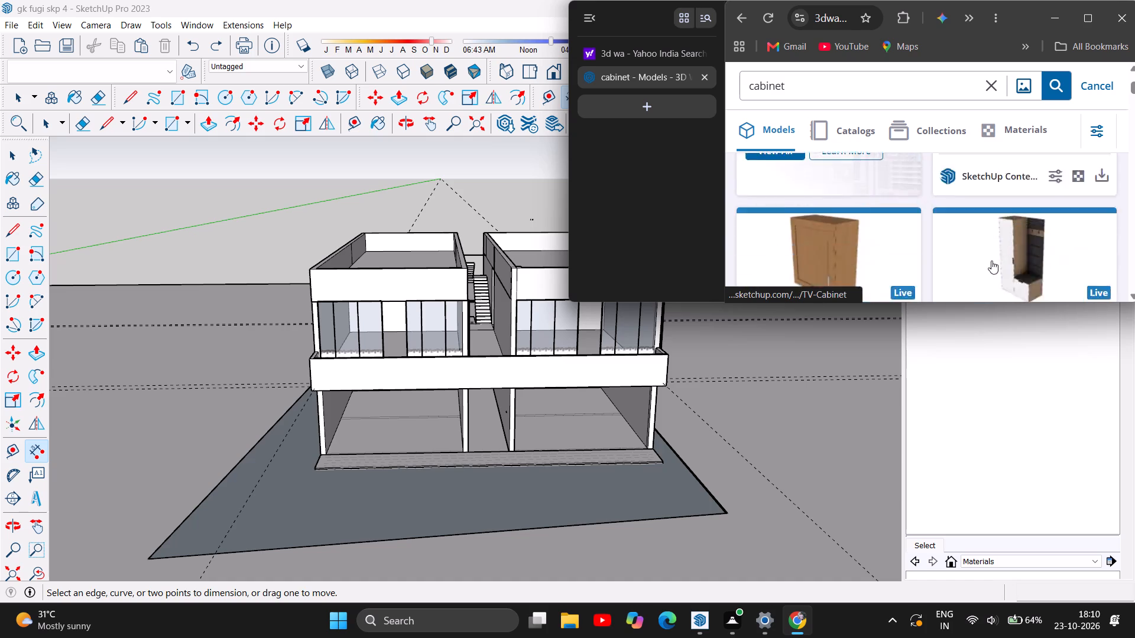
scroll(991, 261, down, 4)
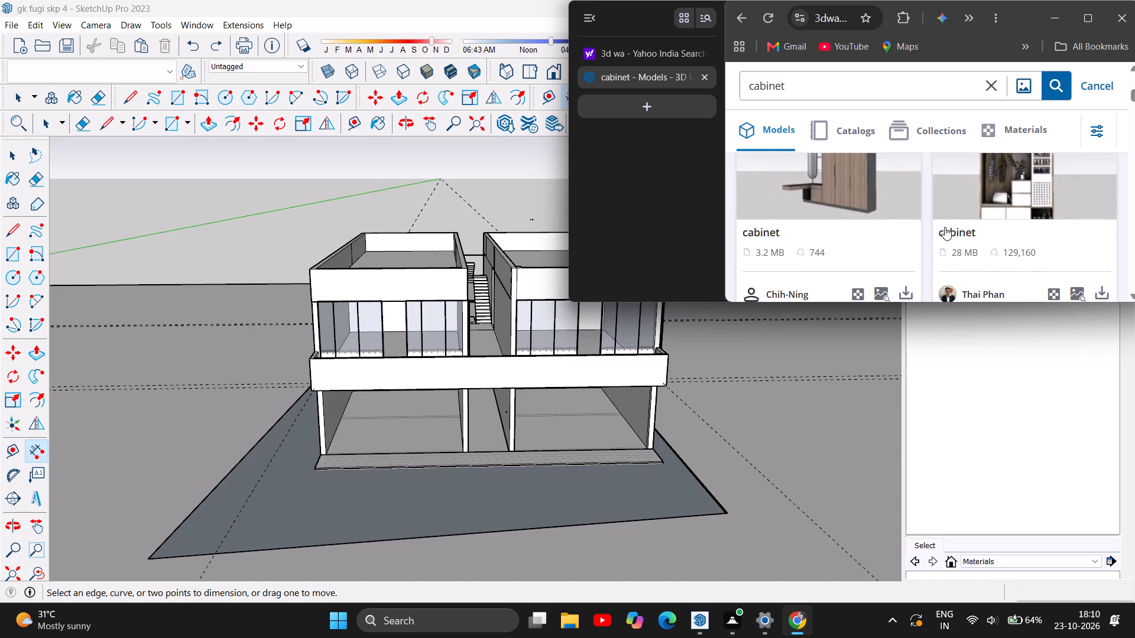
scroll(945, 227, down, 1)
scroll(945, 227, up, 2)
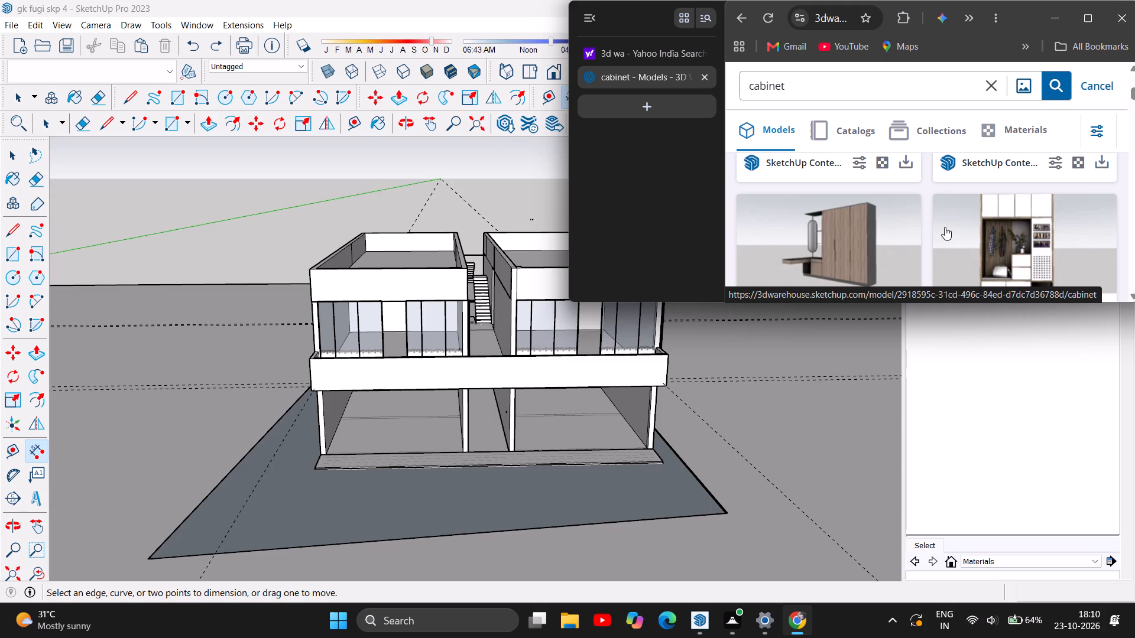
scroll(945, 227, down, 3)
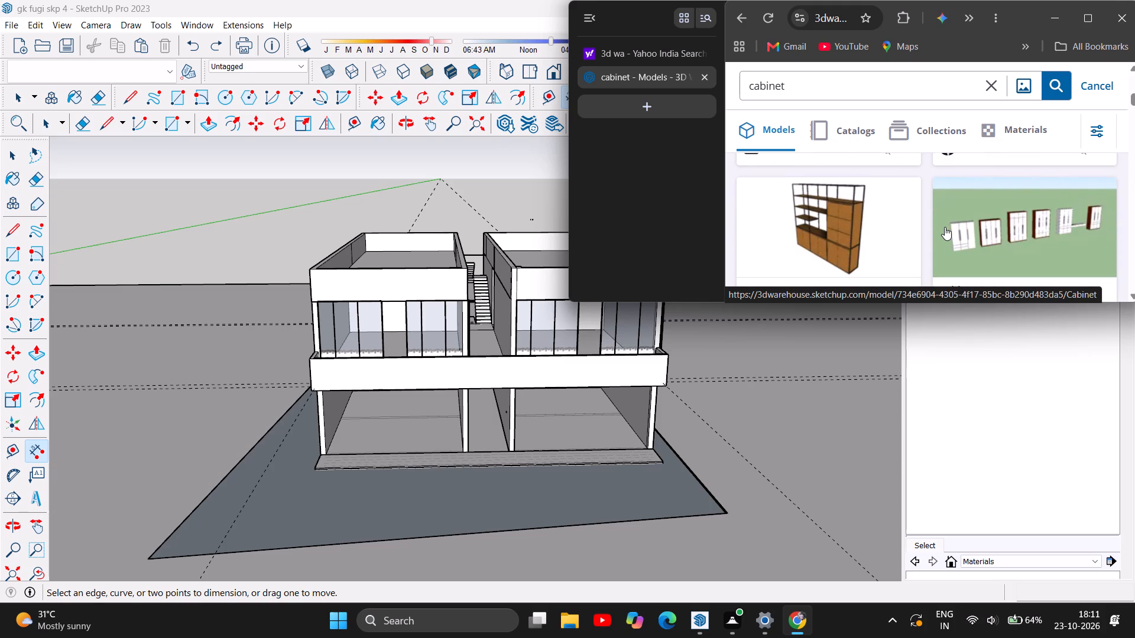
scroll(945, 227, down, 3)
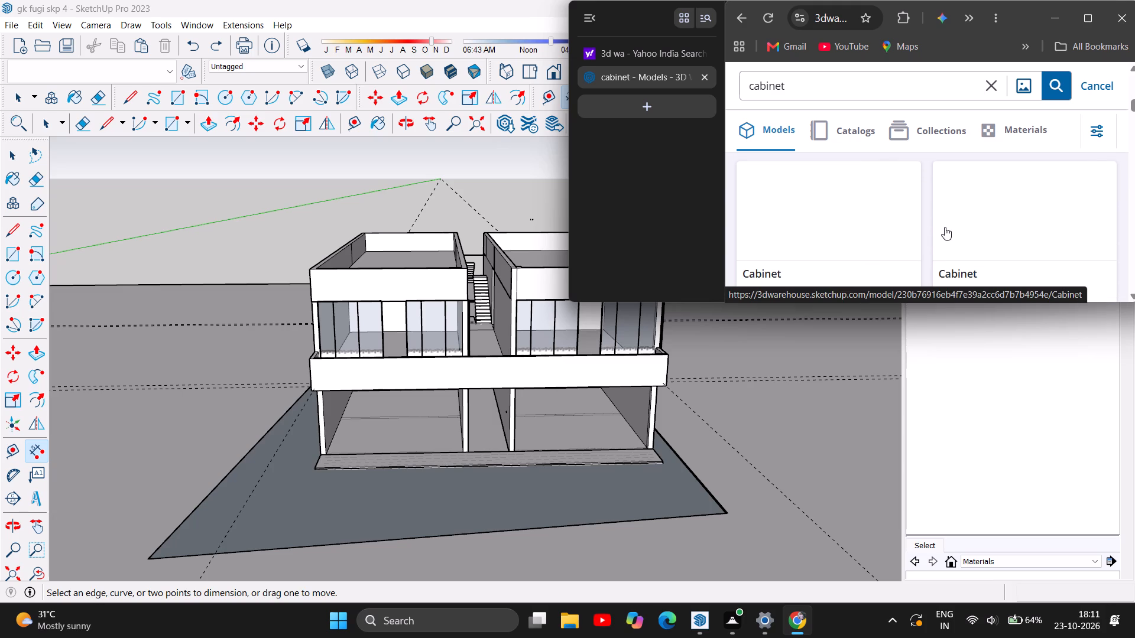
scroll(945, 227, up, 1)
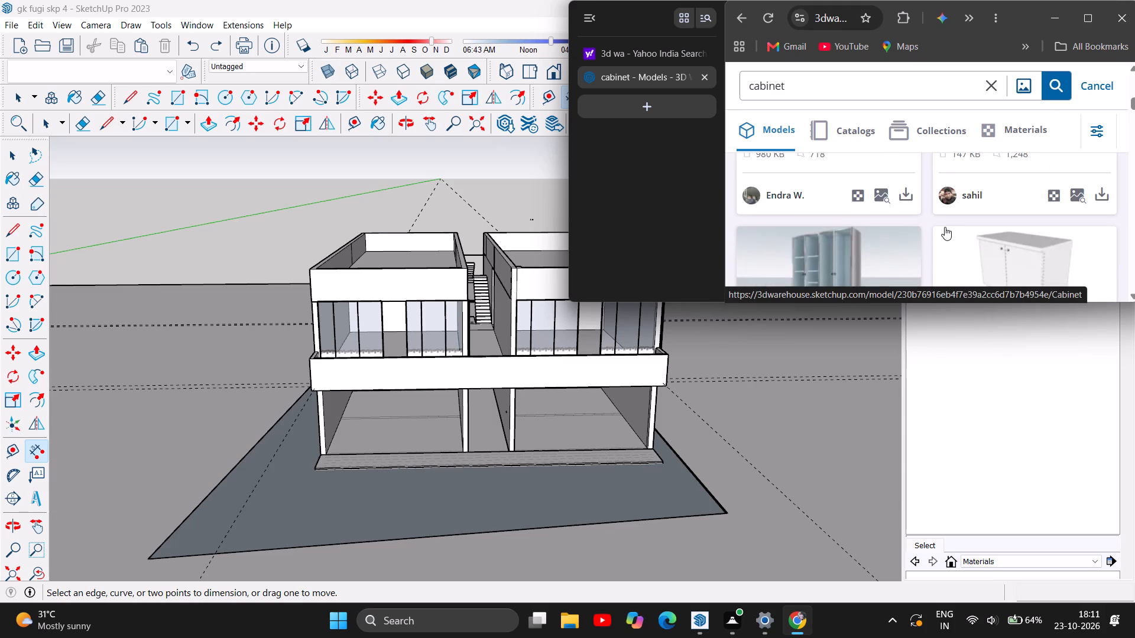
scroll(945, 227, down, 3)
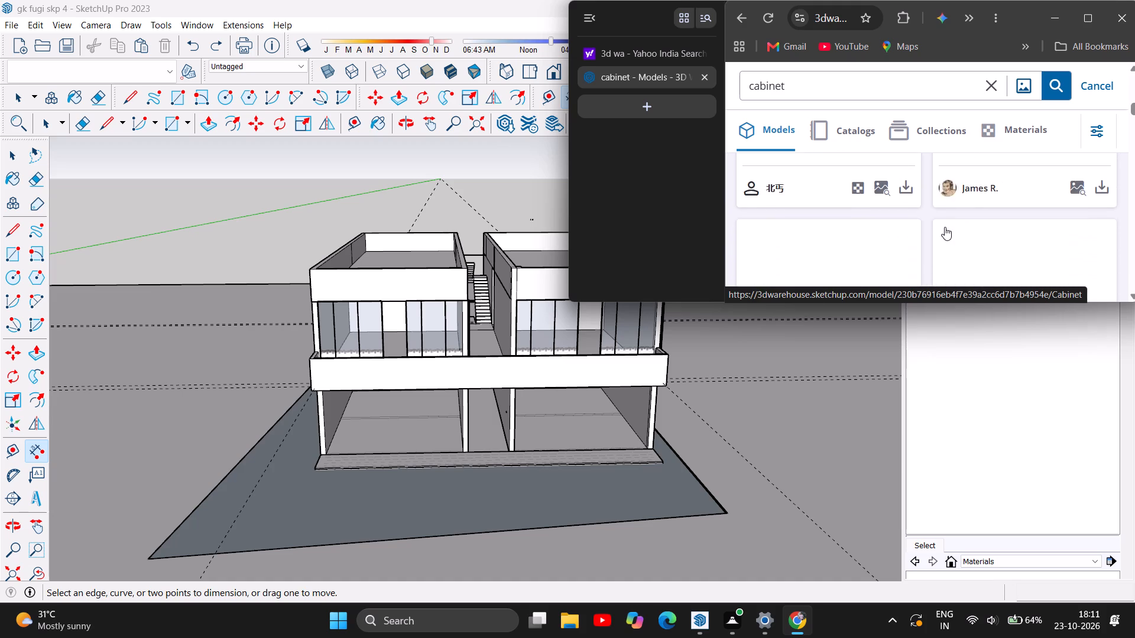
scroll(945, 227, down, 1)
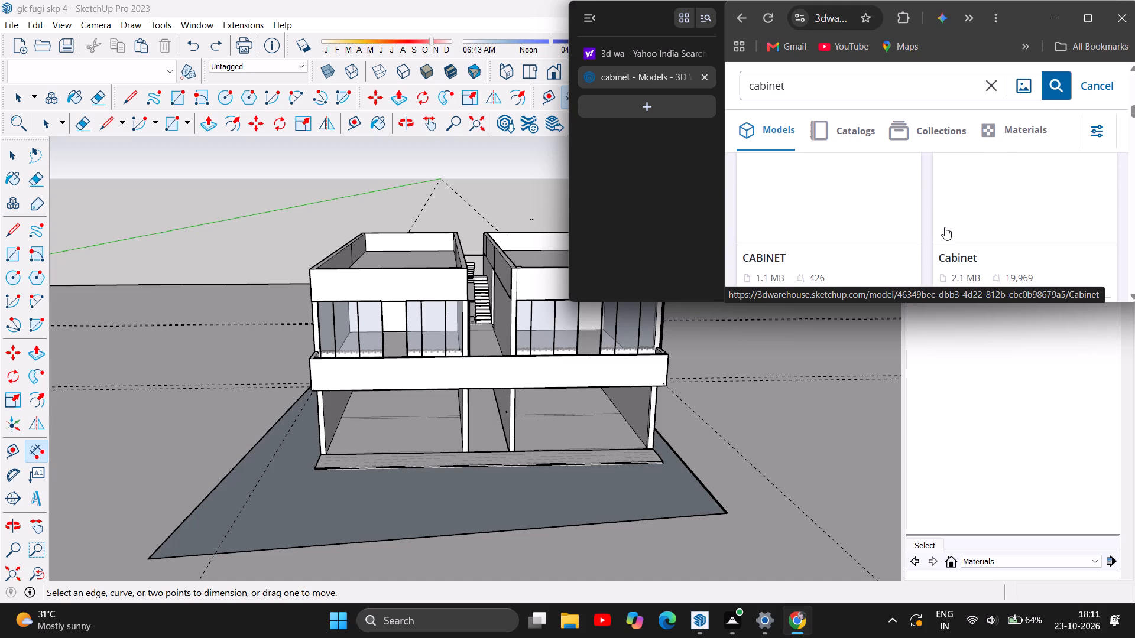
Compare the 1.1 MB glazed cabinet and 2.1 MB shelf cabinet with the results down to the 387 KB CABINETS model.
scroll(945, 227, up, 1)
scroll(945, 227, down, 1)
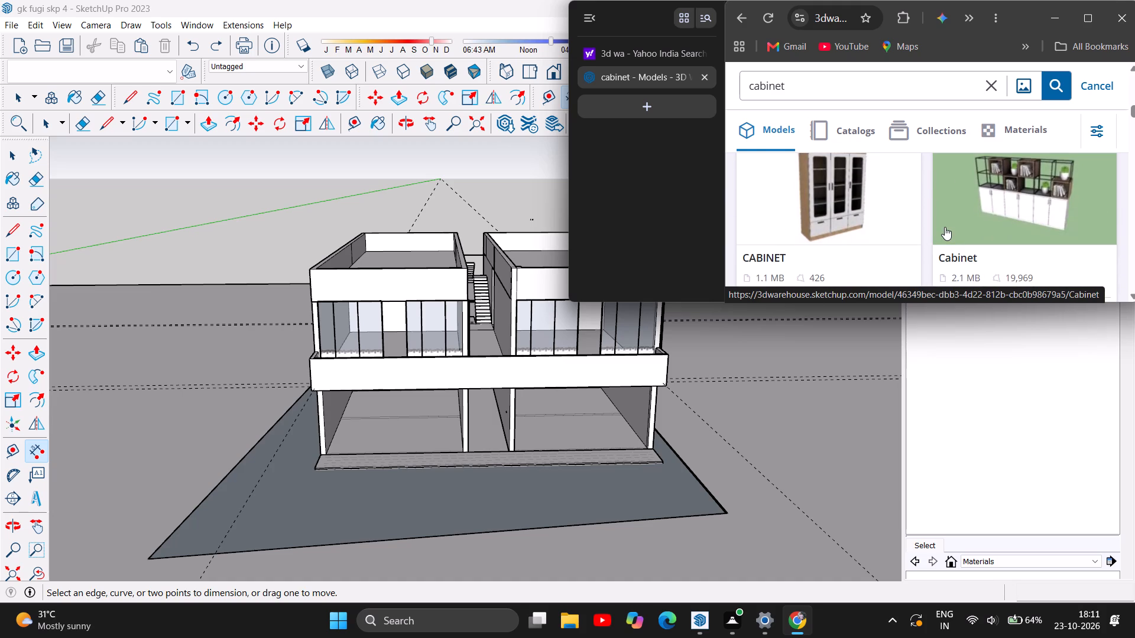
scroll(945, 227, down, 3)
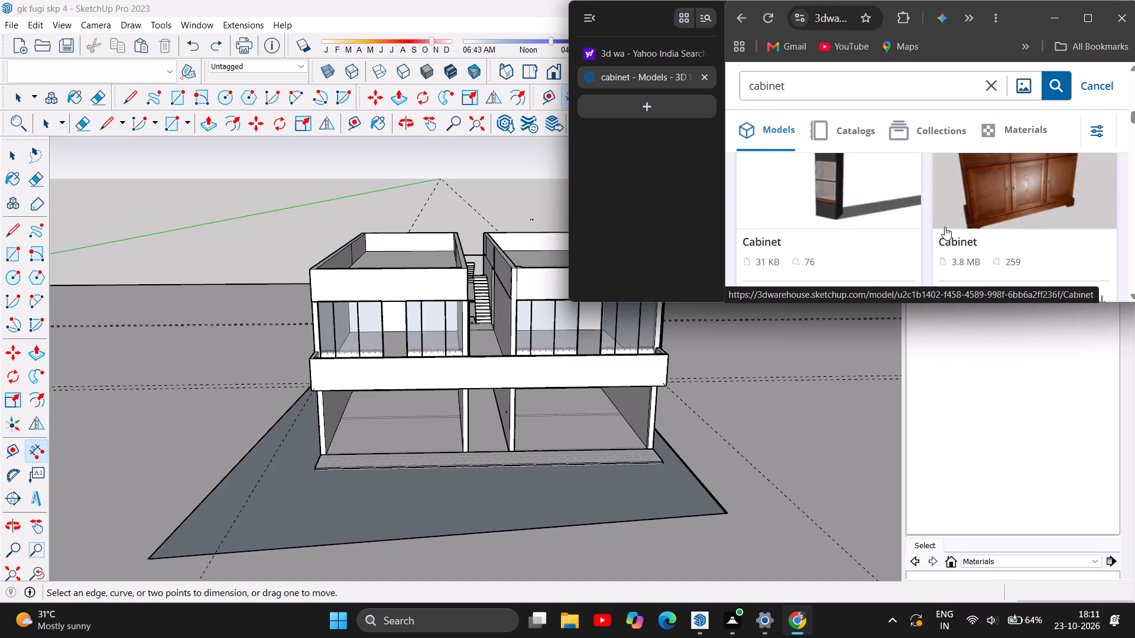
scroll(945, 227, up, 4)
scroll(945, 227, down, 2)
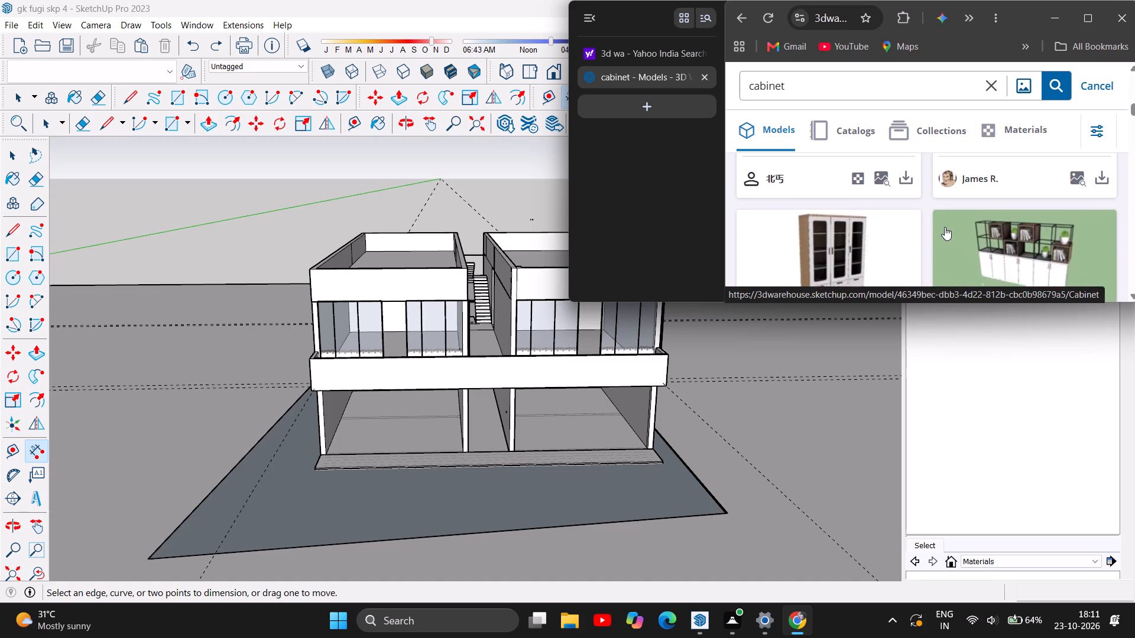
scroll(945, 227, down, 5)
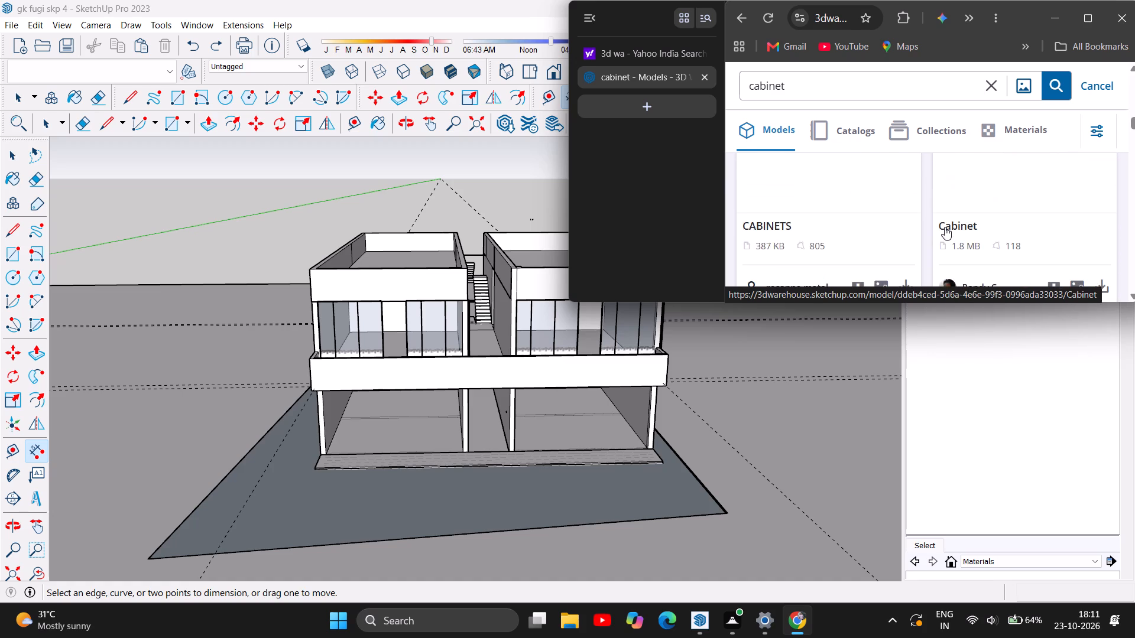
scroll(945, 227, up, 1)
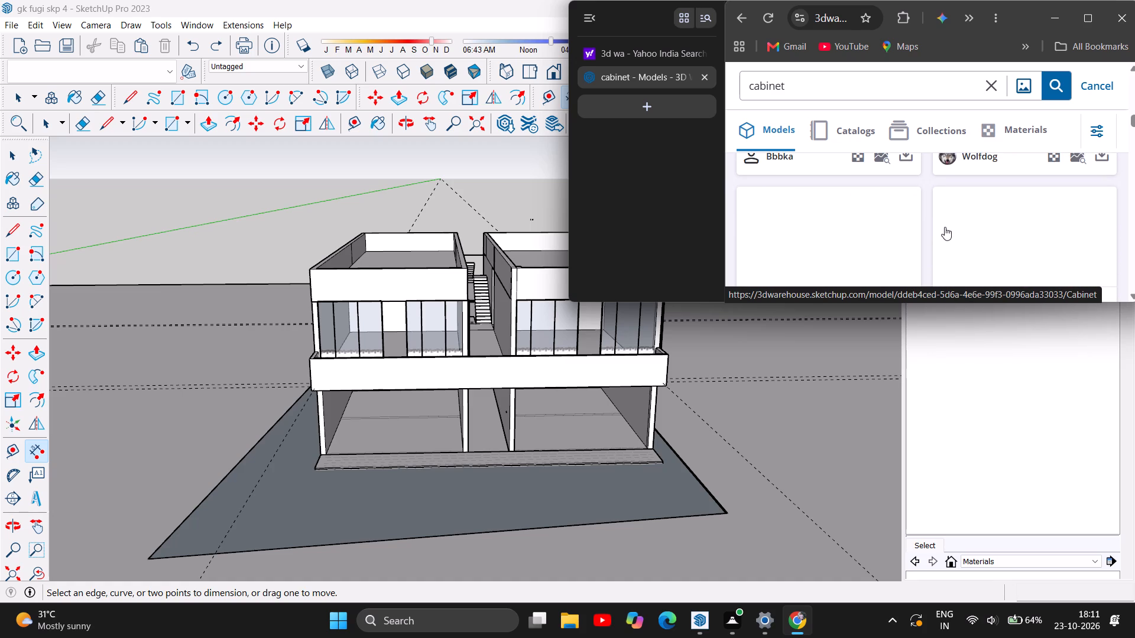
scroll(945, 227, down, 1)
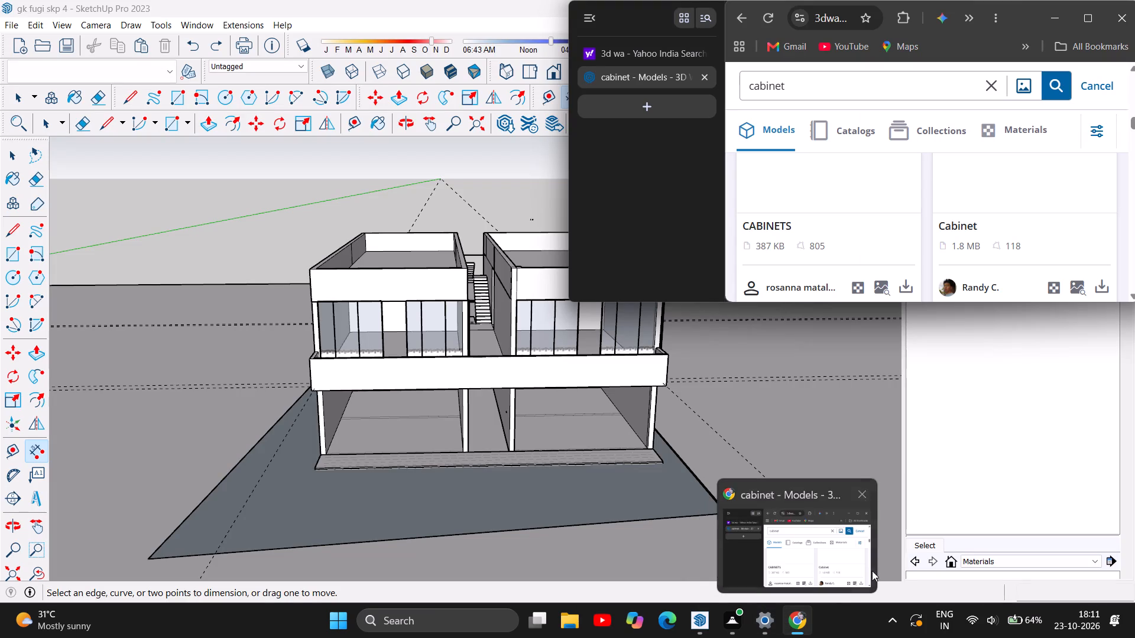
scroll(851, 268, up, 2)
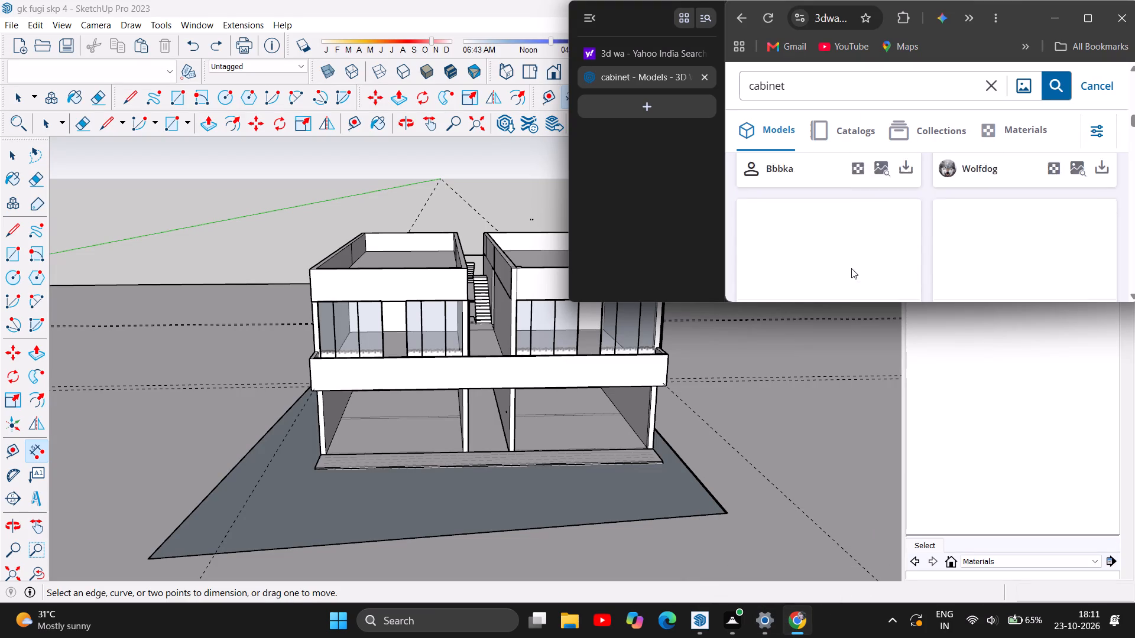
scroll(851, 268, up, 3)
scroll(851, 268, down, 5)
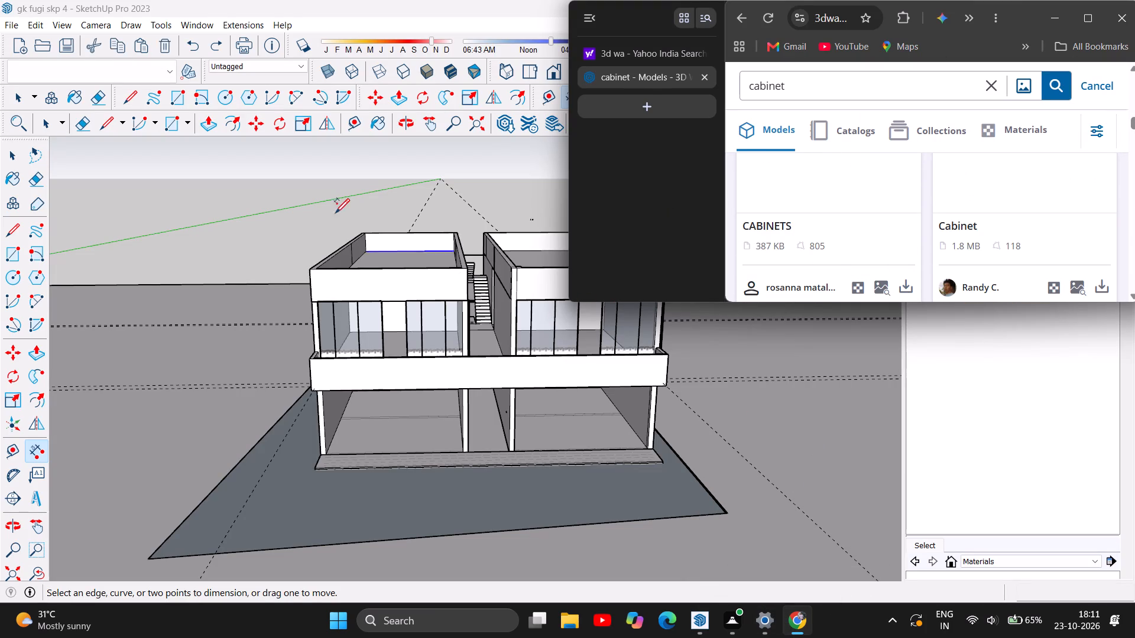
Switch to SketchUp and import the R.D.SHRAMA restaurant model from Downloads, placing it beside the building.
click(14, 161)
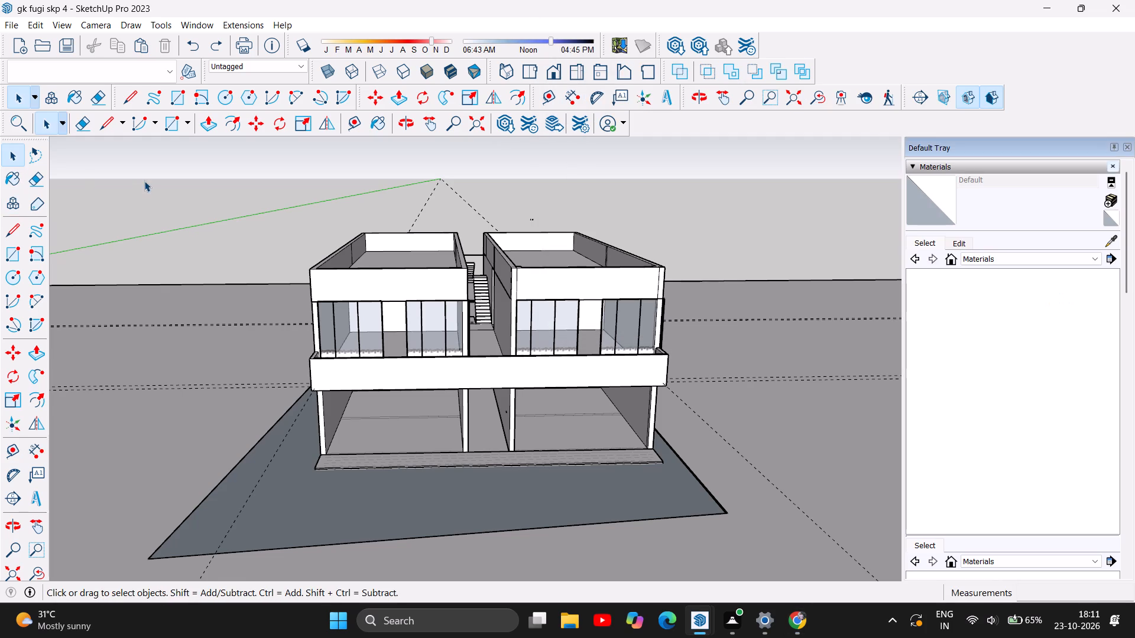
click(9, 28)
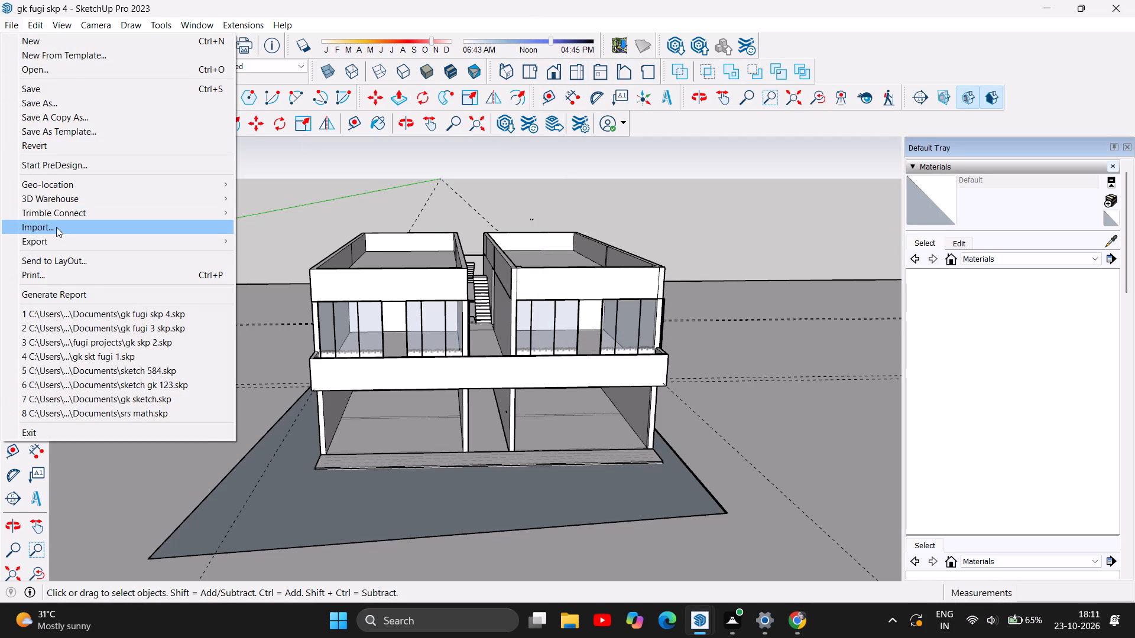
click(56, 226)
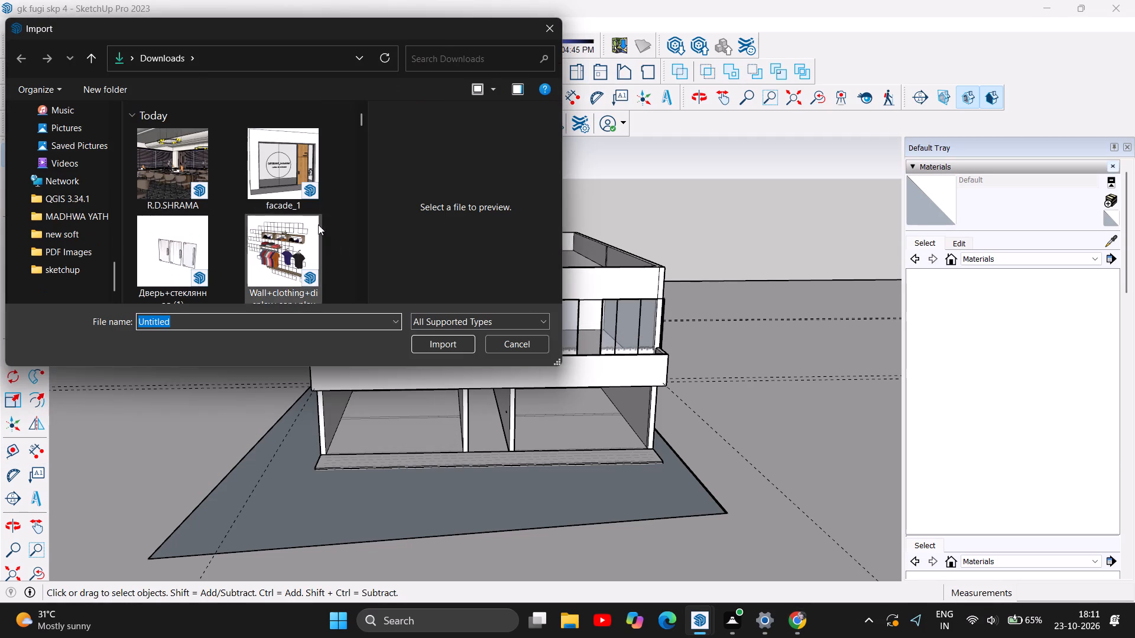
click(195, 188)
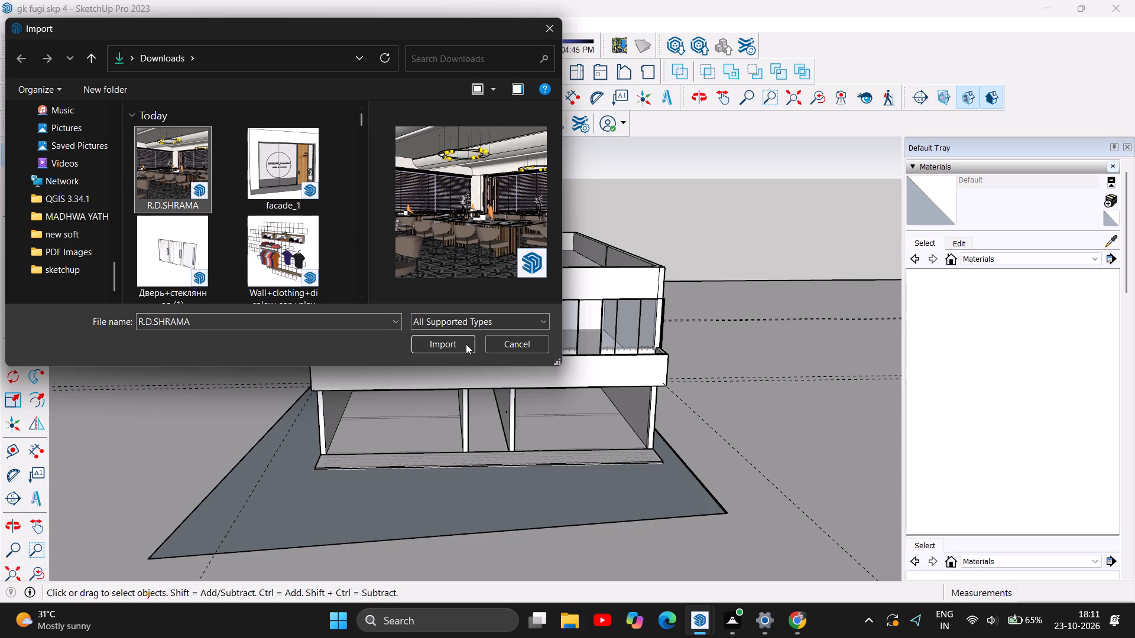
double_click(447, 339)
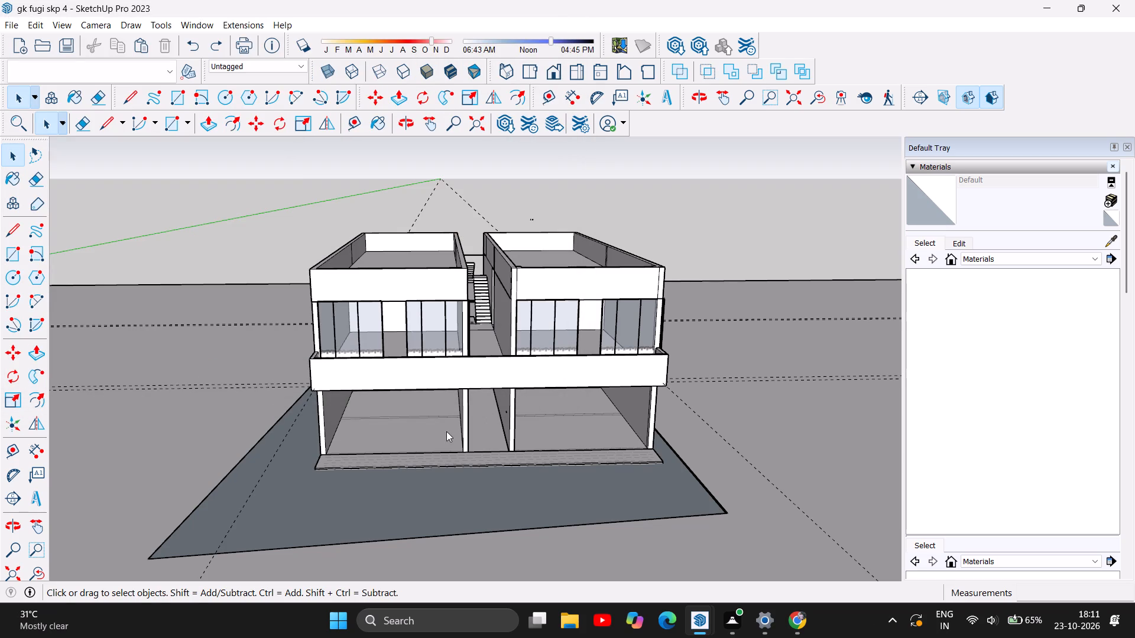
scroll(445, 423, down, 4)
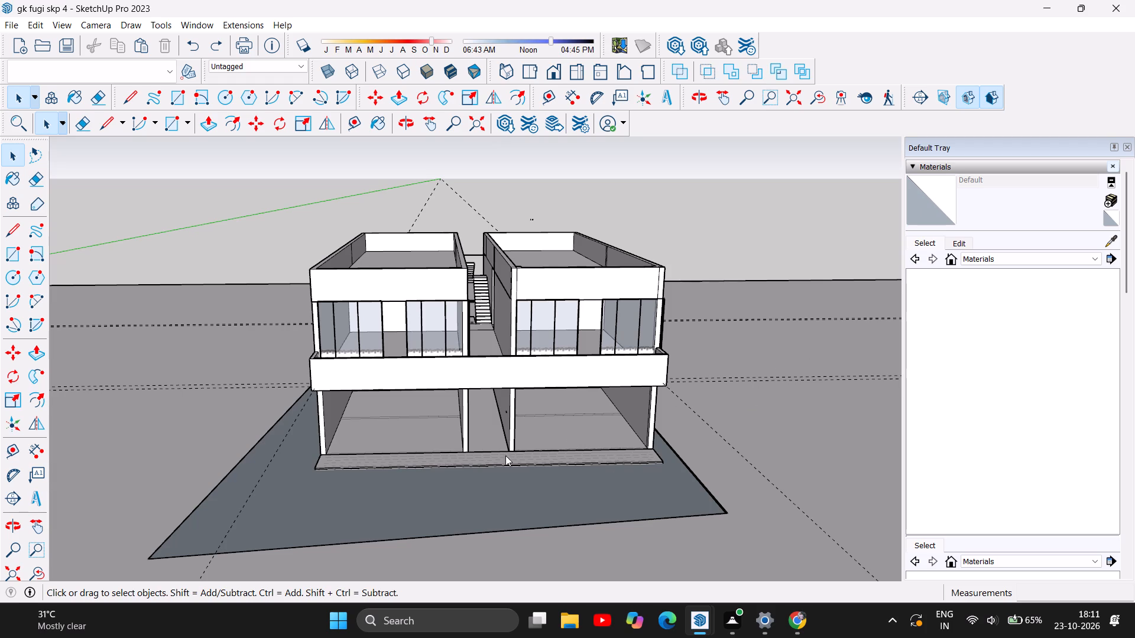
scroll(368, 450, down, 5)
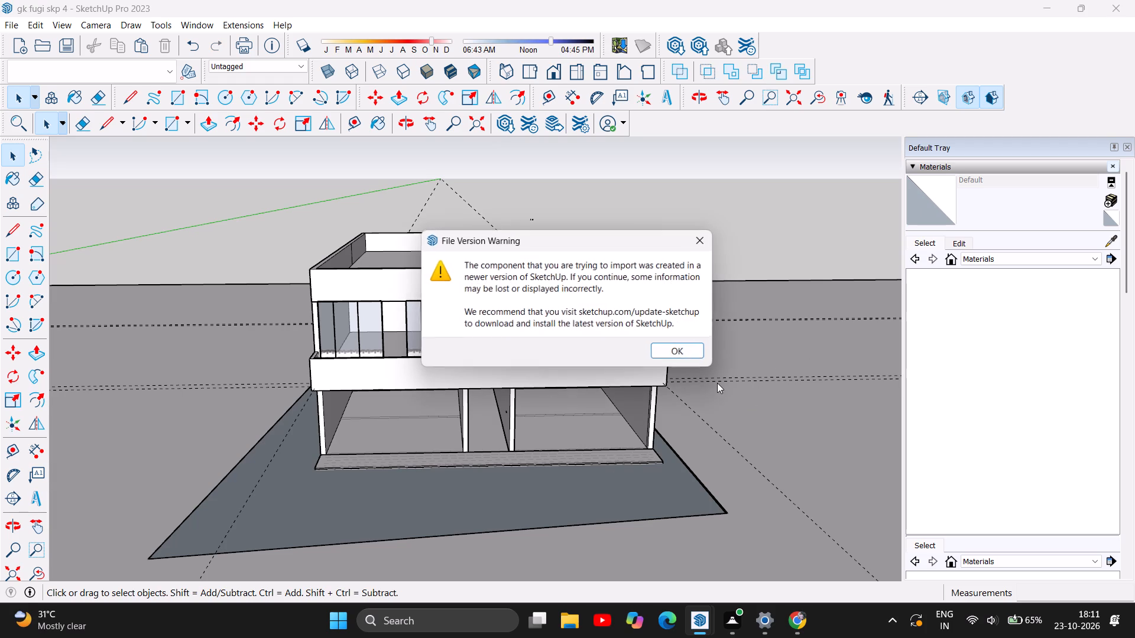
double_click(696, 347)
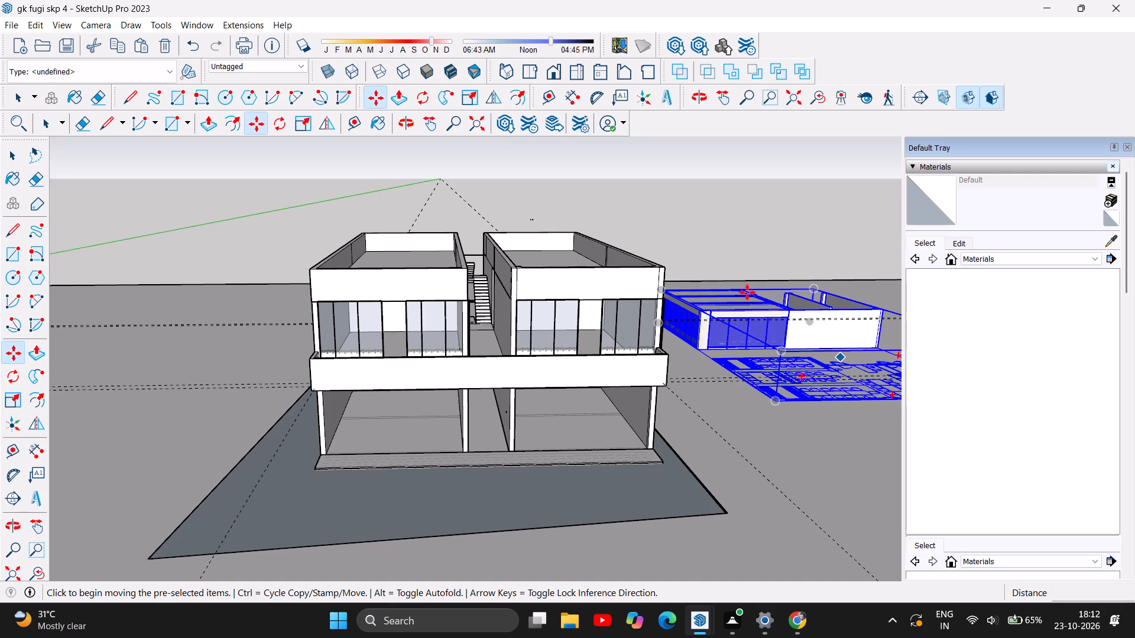
Examine the imported restaurant's walls, glazed front and floor plan drawing against the building, and clear its selection.
scroll(718, 317, down, 4)
scroll(341, 476, down, 2)
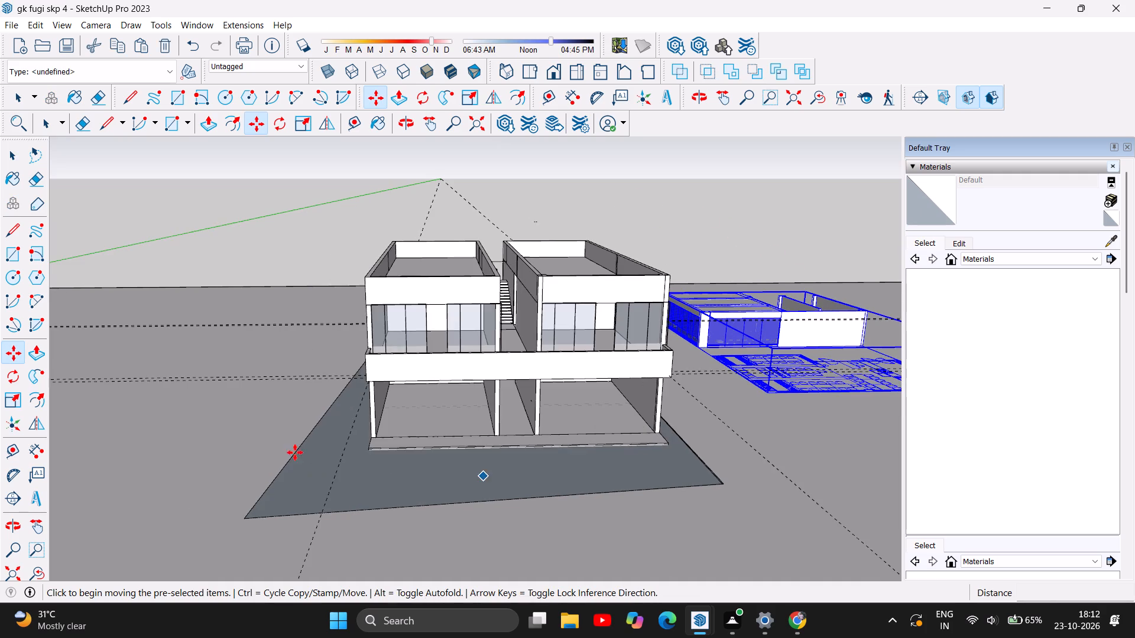
scroll(105, 369, down, 5)
scroll(588, 310, up, 2)
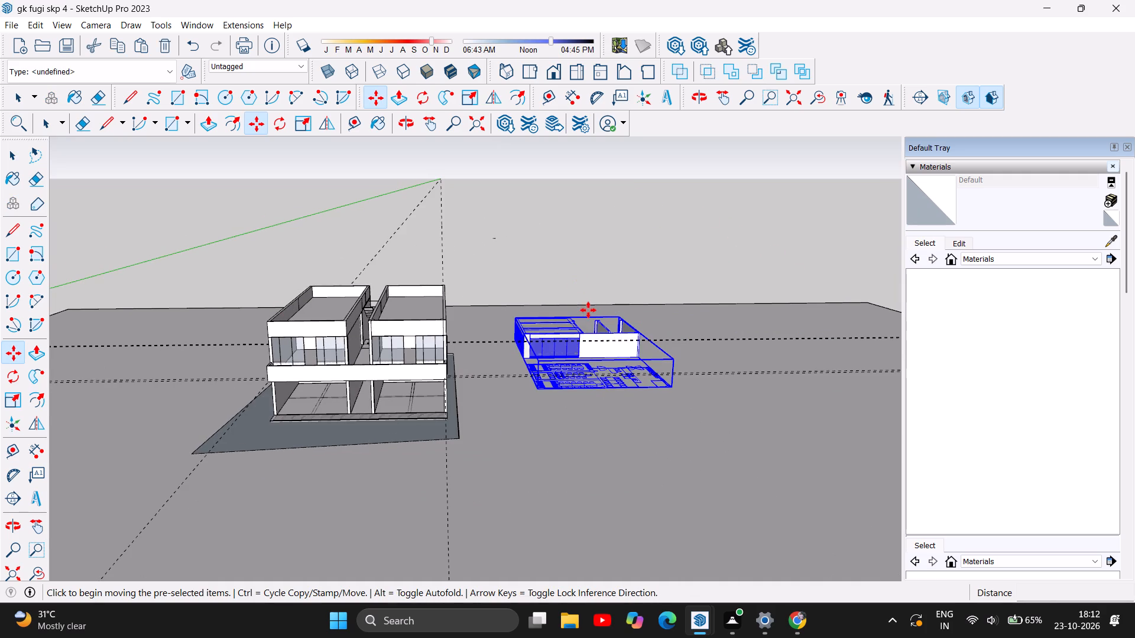
scroll(588, 310, up, 3)
scroll(612, 418, up, 5)
scroll(576, 480, up, 2)
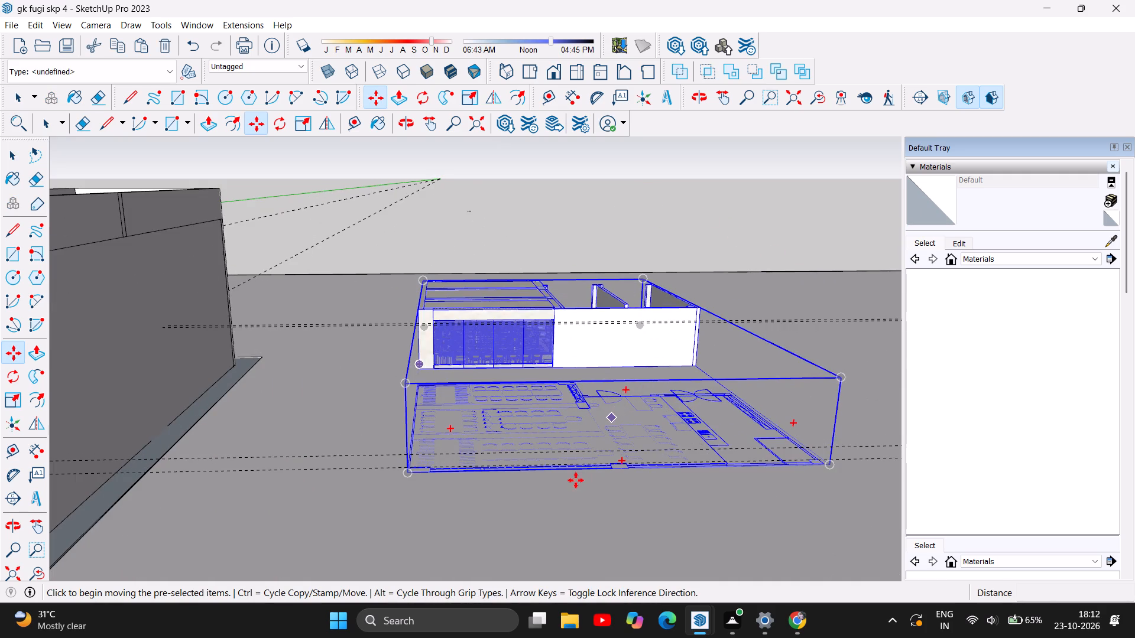
scroll(576, 480, up, 11)
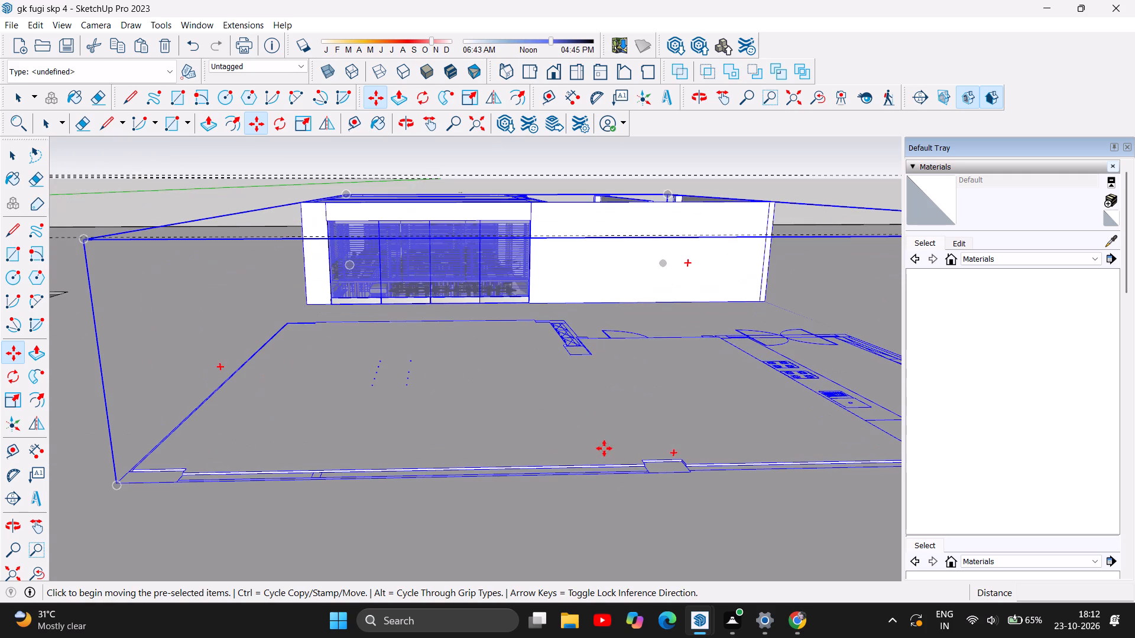
scroll(468, 237, up, 5)
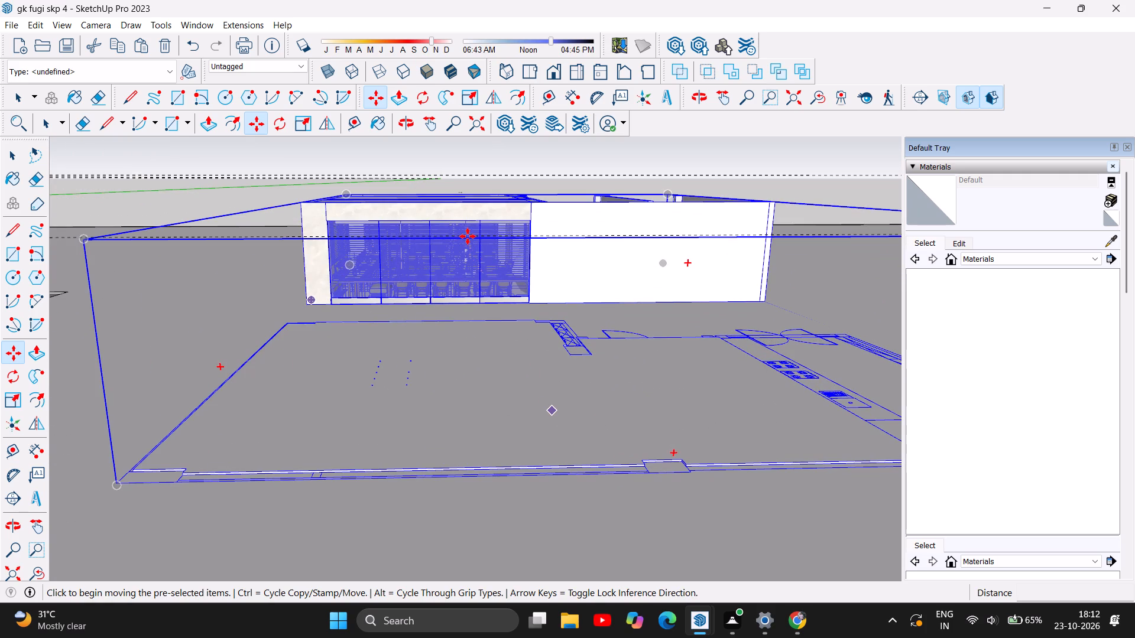
scroll(565, 380, down, 6)
scroll(517, 396, down, 7)
scroll(533, 458, down, 12)
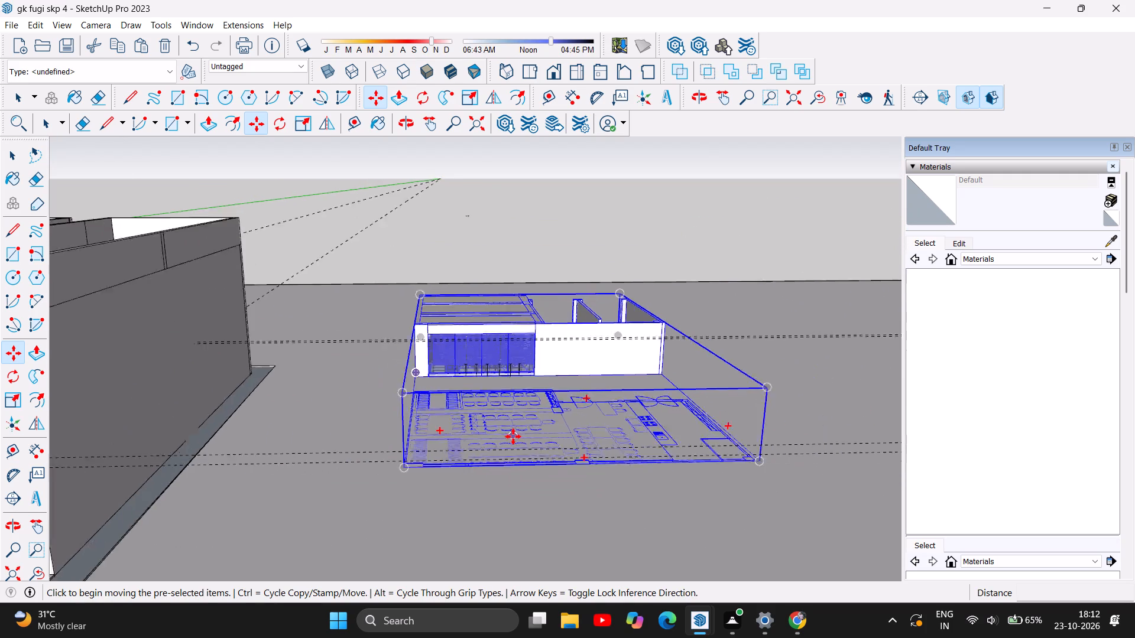
scroll(513, 437, down, 8)
scroll(432, 400, up, 4)
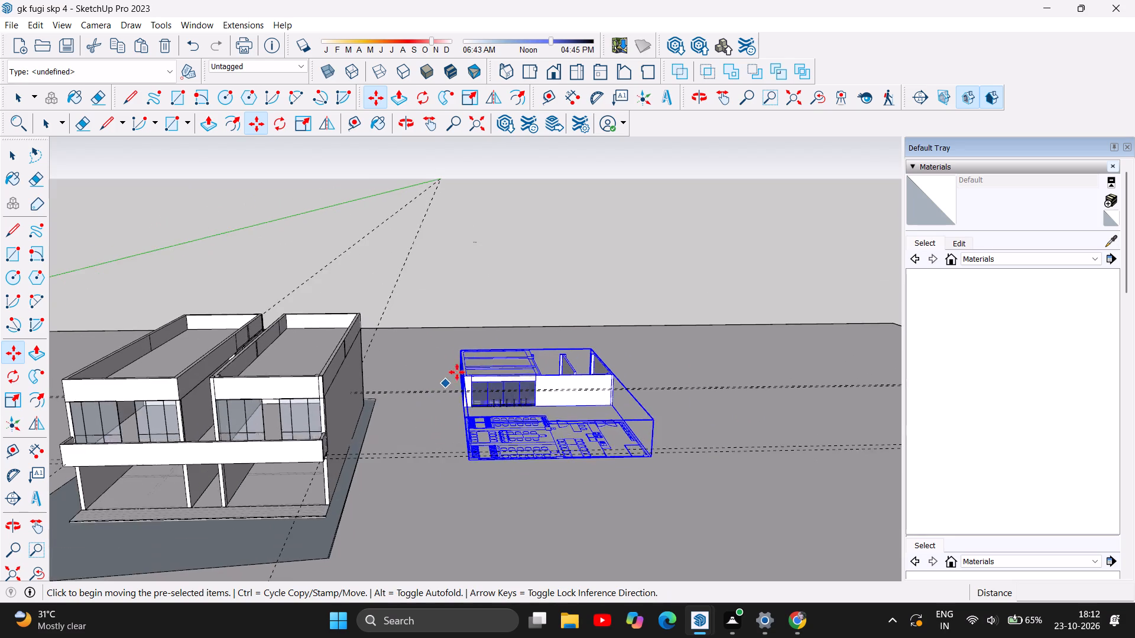
scroll(543, 334, up, 6)
scroll(585, 384, up, 6)
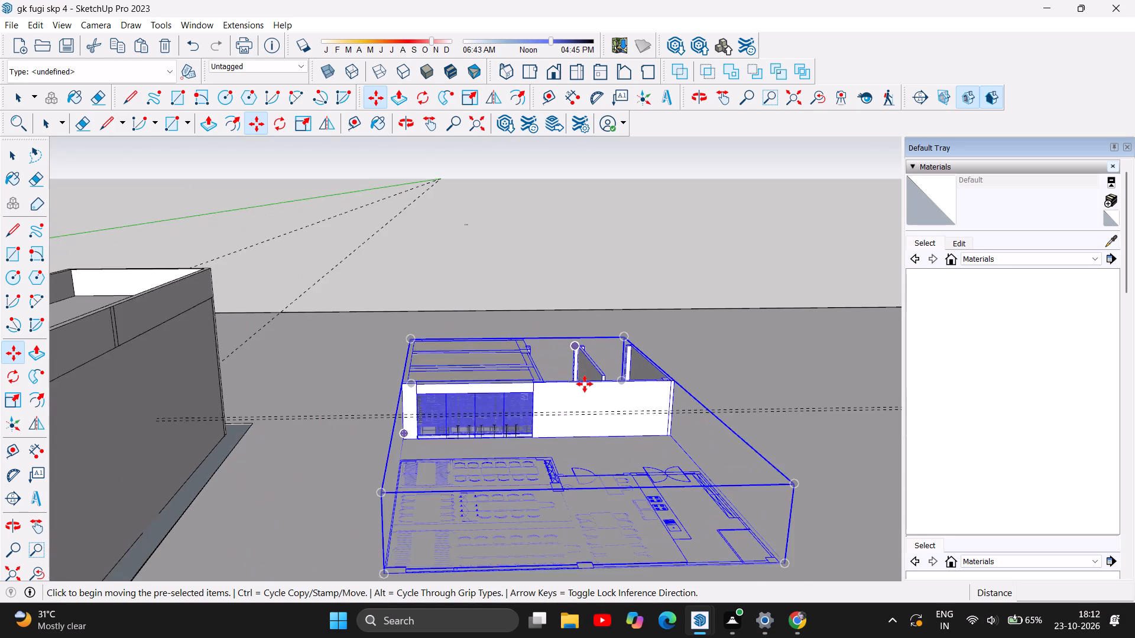
click(21, 158)
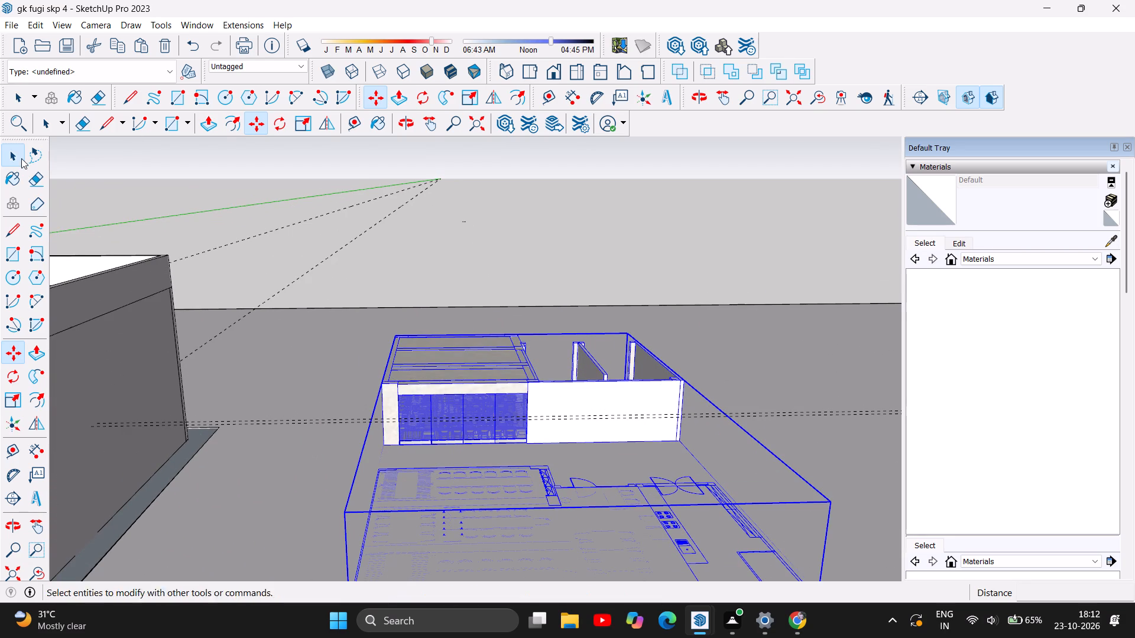
click(504, 234)
right_click(675, 214)
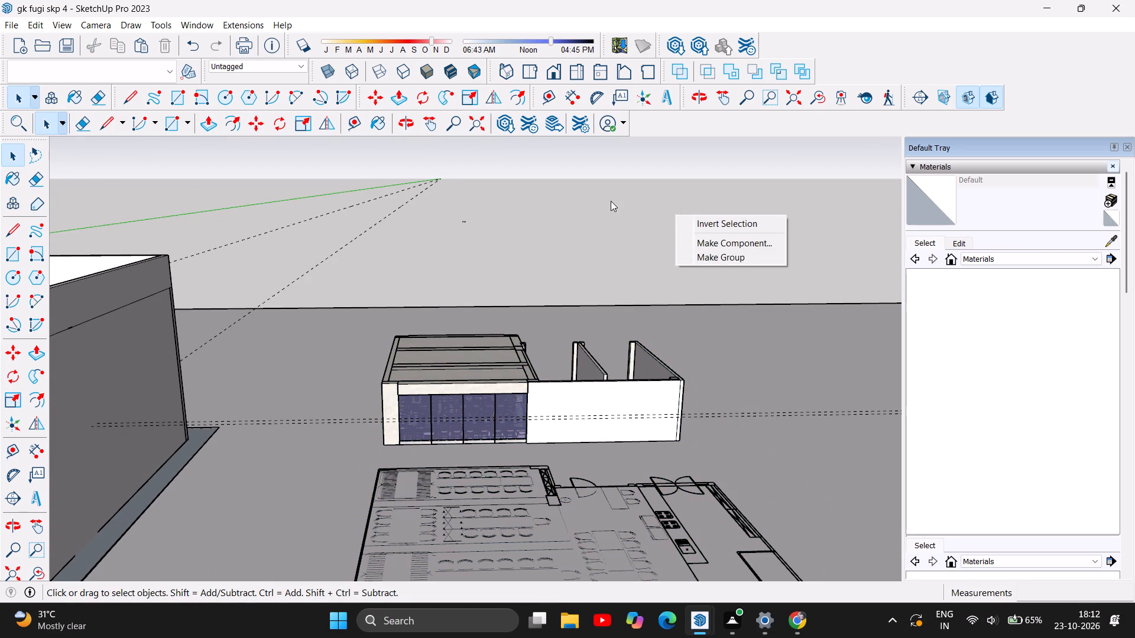
click(611, 200)
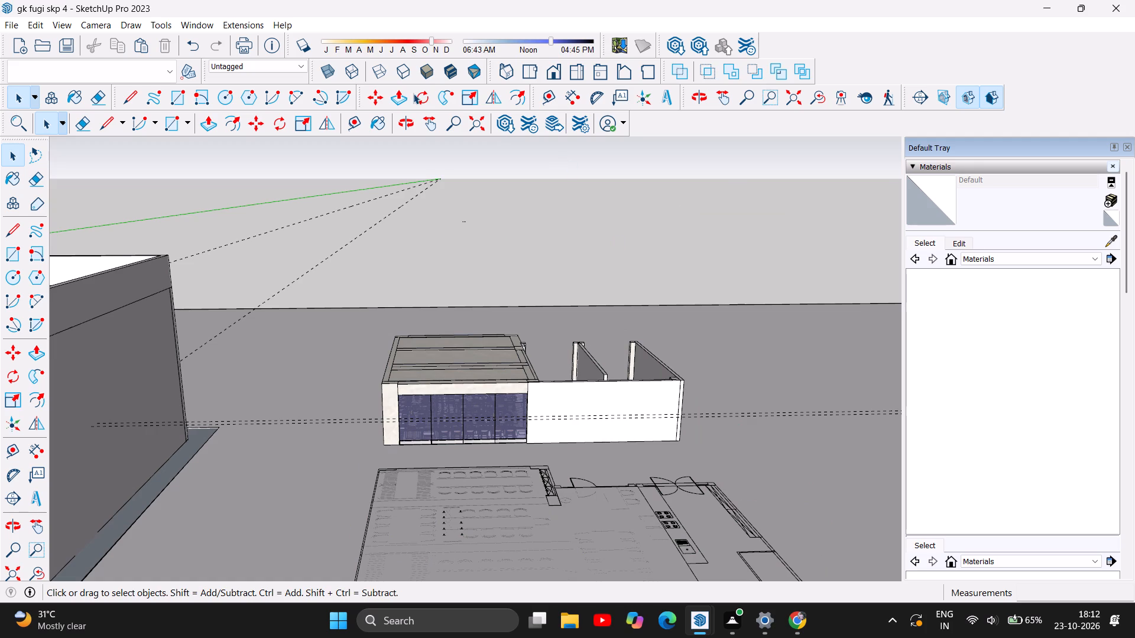
Inspect the imported restaurant's roof and the dining furniture behind its front glazing.
click(402, 119)
drag(442, 232, 444, 369)
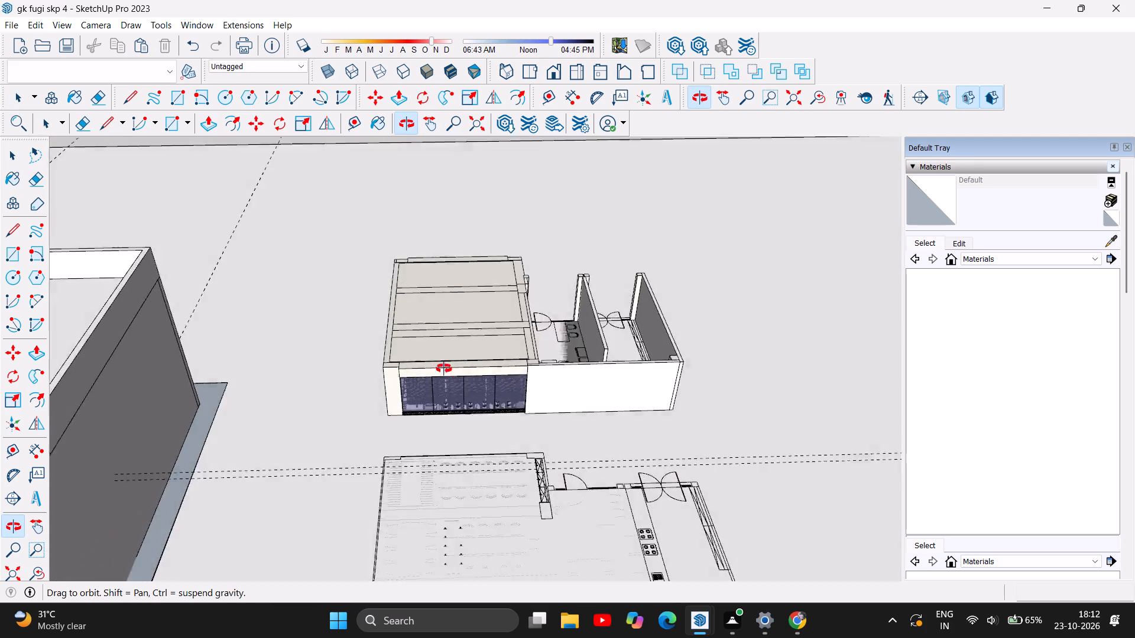
drag(444, 369, 620, 361)
scroll(468, 376, up, 7)
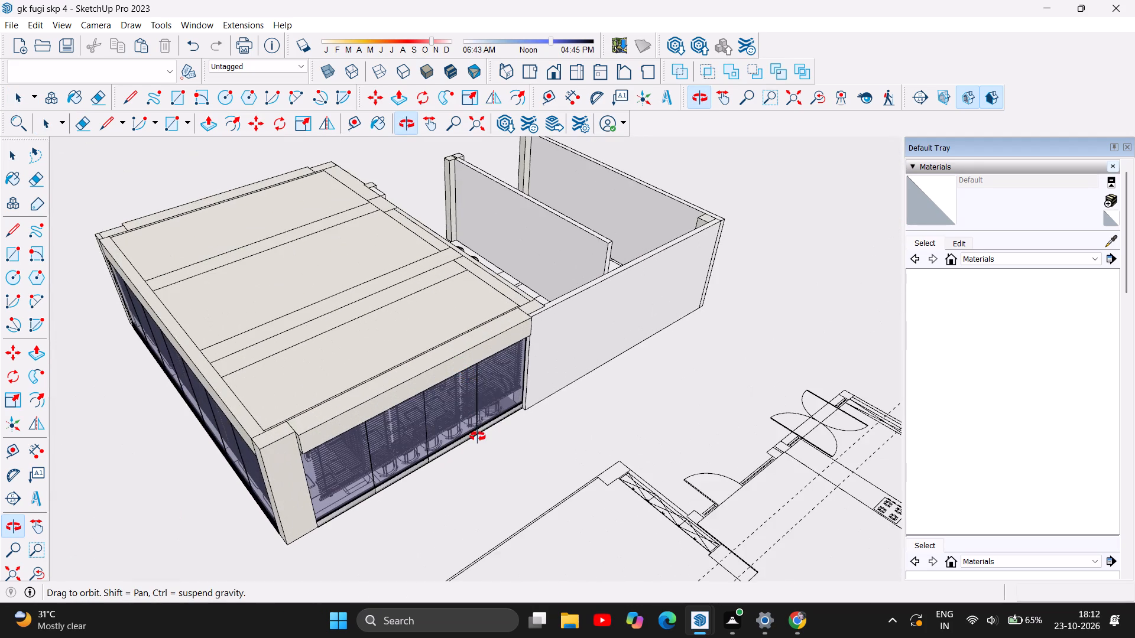
scroll(478, 437, up, 7)
drag(471, 444, 446, 406)
drag(437, 462, 345, 326)
scroll(260, 392, up, 1)
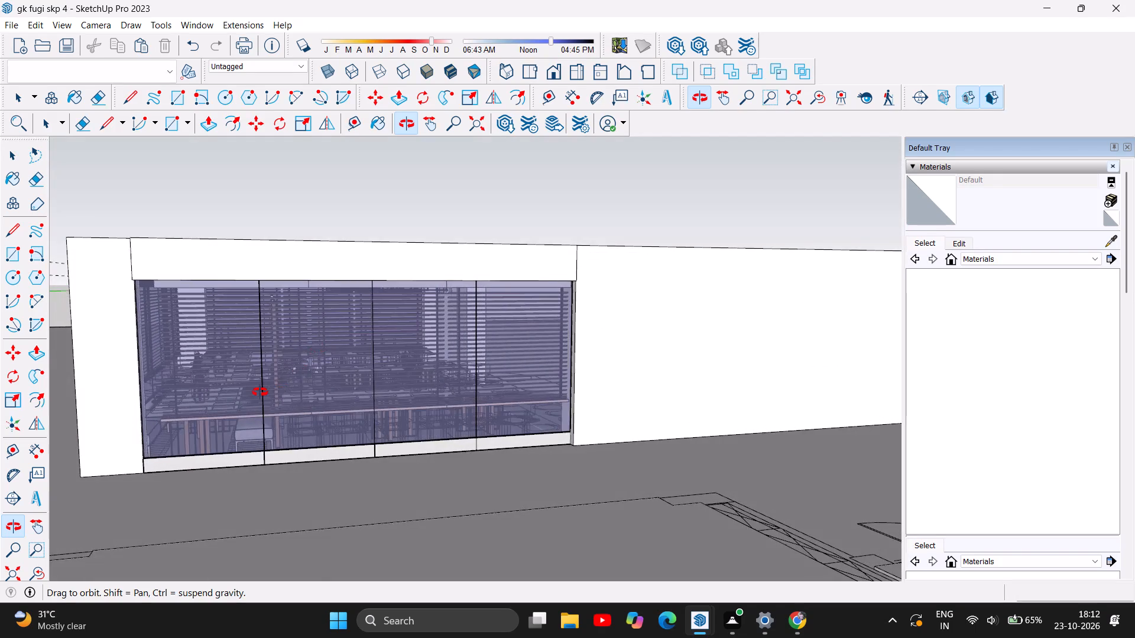
scroll(260, 392, up, 5)
scroll(325, 435, up, 10)
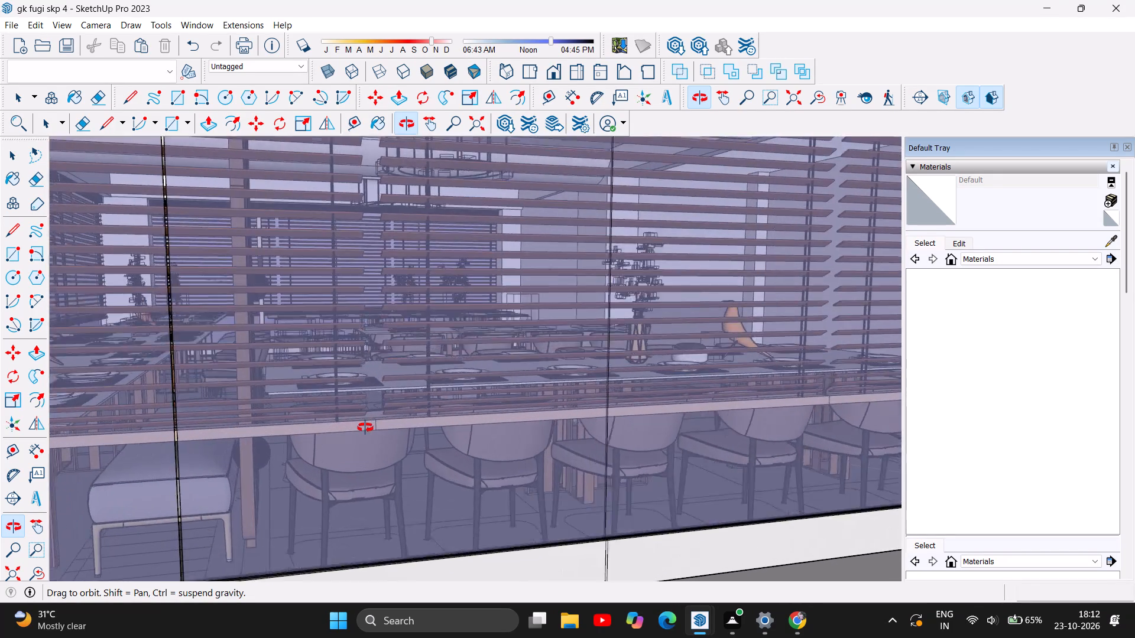
scroll(365, 428, up, 3)
drag(437, 435, 354, 437)
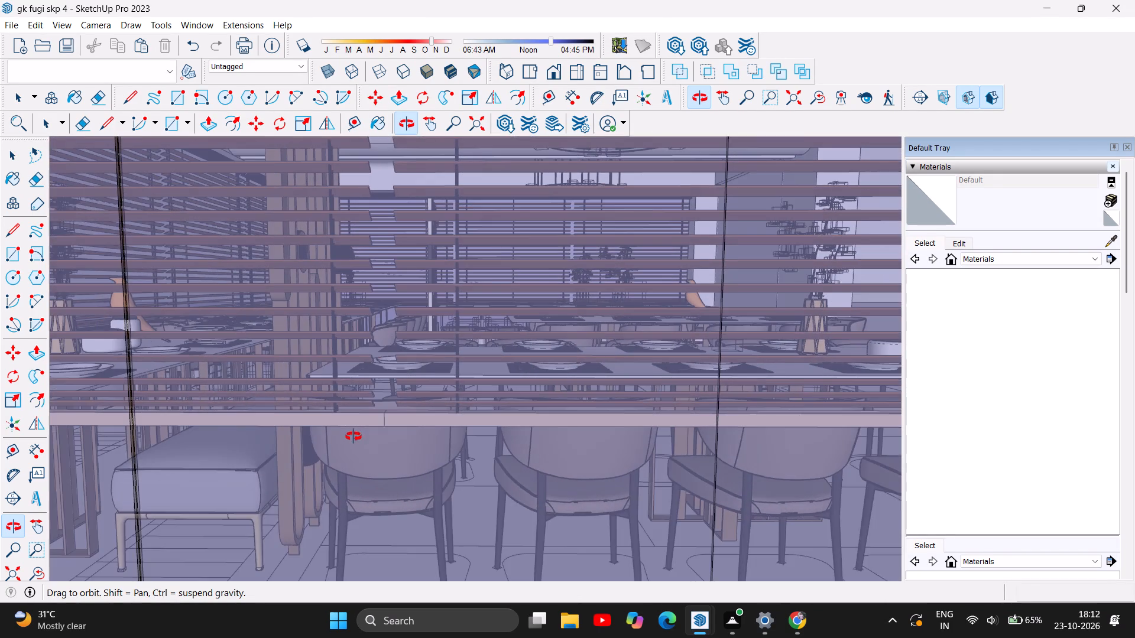
scroll(356, 435, down, 20)
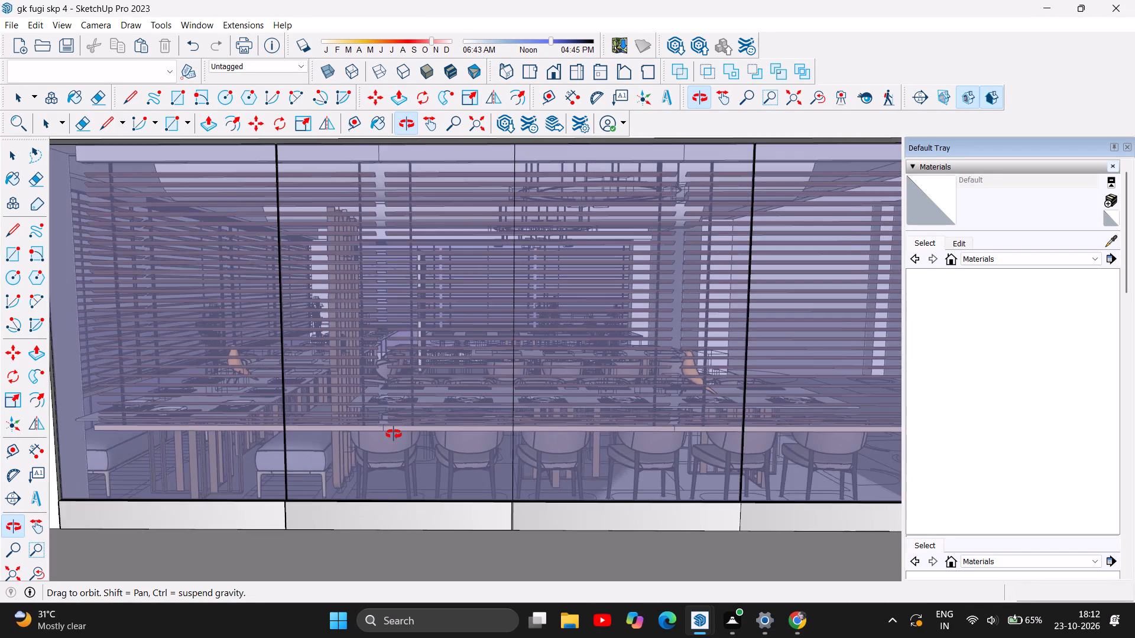
scroll(394, 434, down, 14)
scroll(394, 434, down, 7)
drag(643, 447, 641, 447)
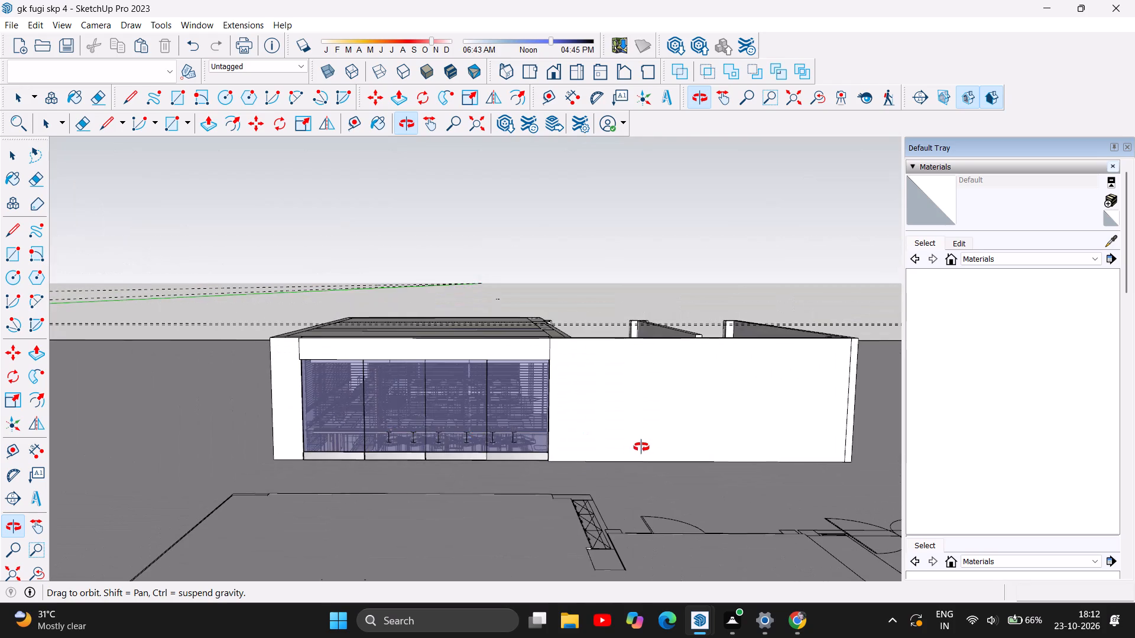
Inspect the restaurant's rear glazed wall and the seating and blinds behind it.
drag(641, 447, 353, 445)
drag(659, 447, 340, 466)
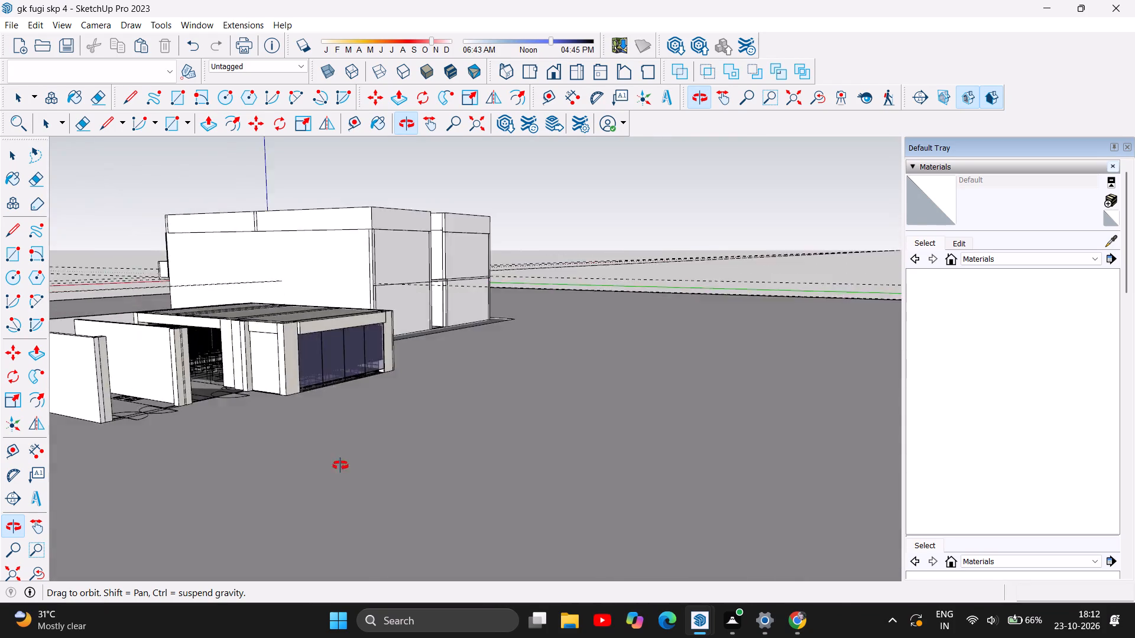
drag(340, 466, 180, 430)
scroll(421, 345, up, 5)
scroll(275, 334, up, 2)
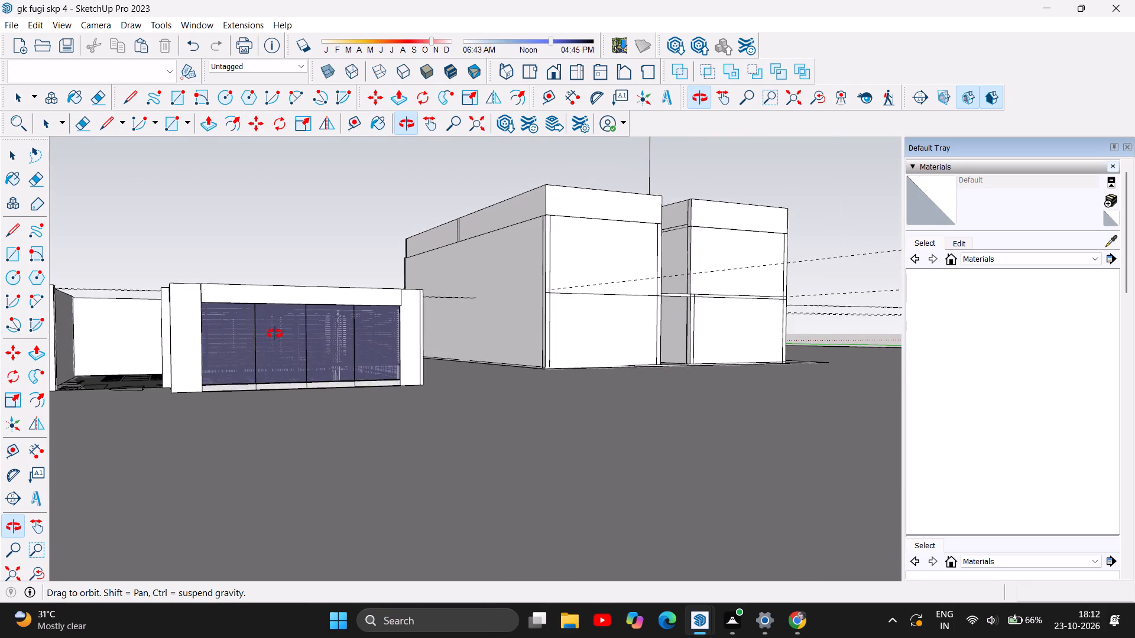
scroll(275, 334, up, 4)
scroll(307, 373, up, 8)
scroll(342, 409, up, 6)
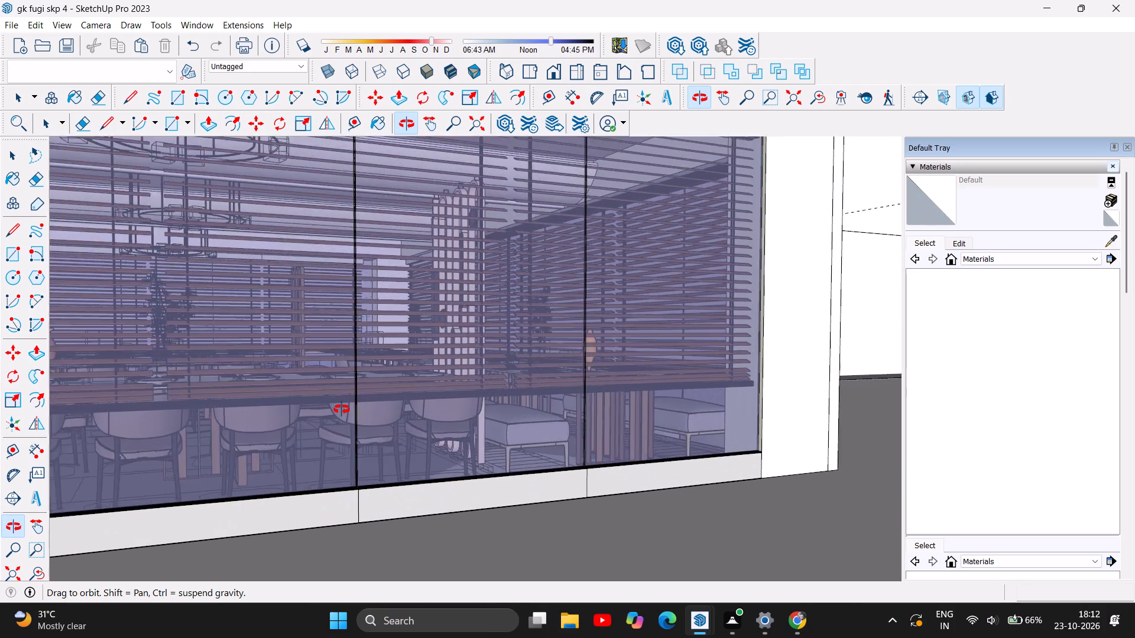
scroll(352, 411, down, 7)
scroll(352, 411, down, 15)
scroll(352, 411, down, 7)
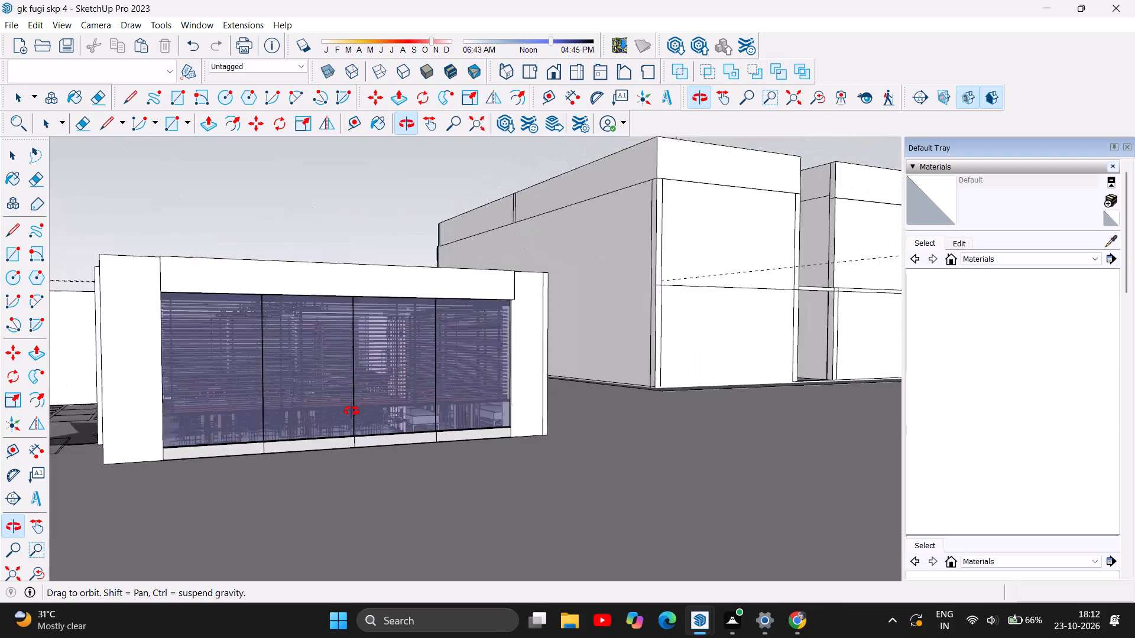
scroll(352, 411, down, 6)
Compare the restaurant's overall size with the building and view the empty ground-floor shop bay left of the stair passage.
drag(177, 424, 187, 508)
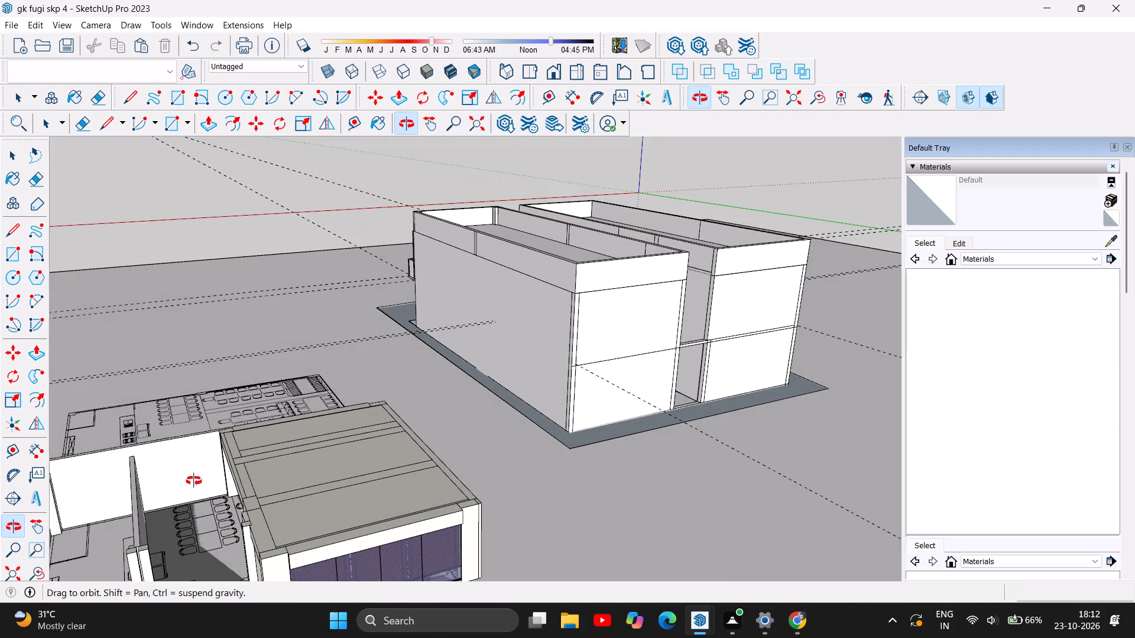
scroll(224, 394, down, 7)
scroll(215, 462, down, 7)
drag(209, 460, 285, 484)
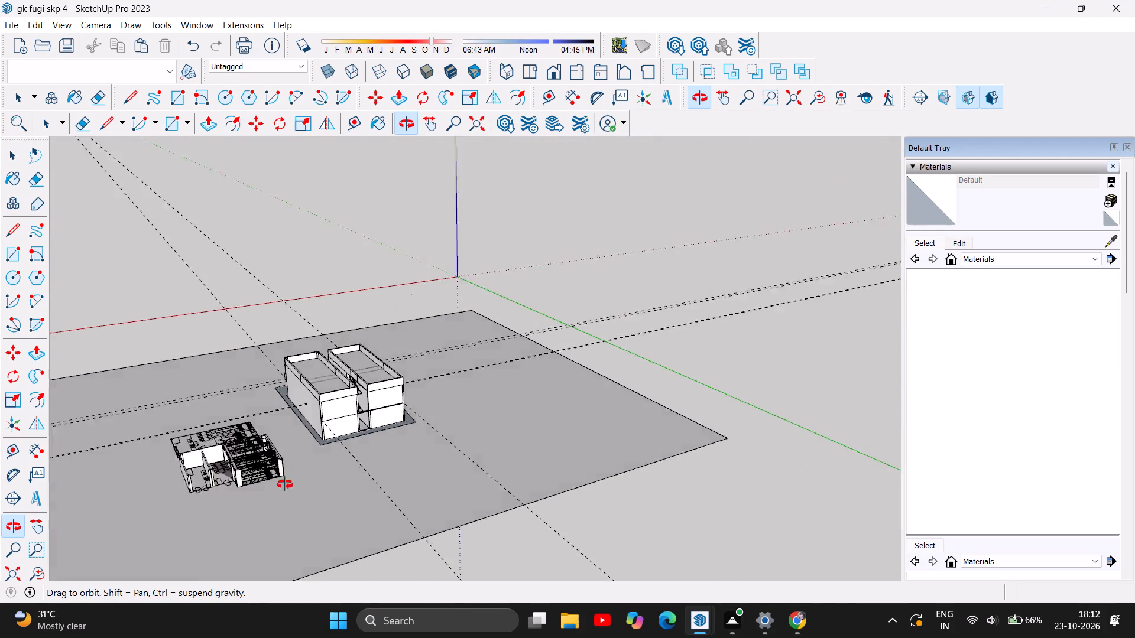
drag(285, 484, 508, 497)
drag(277, 509, 773, 495)
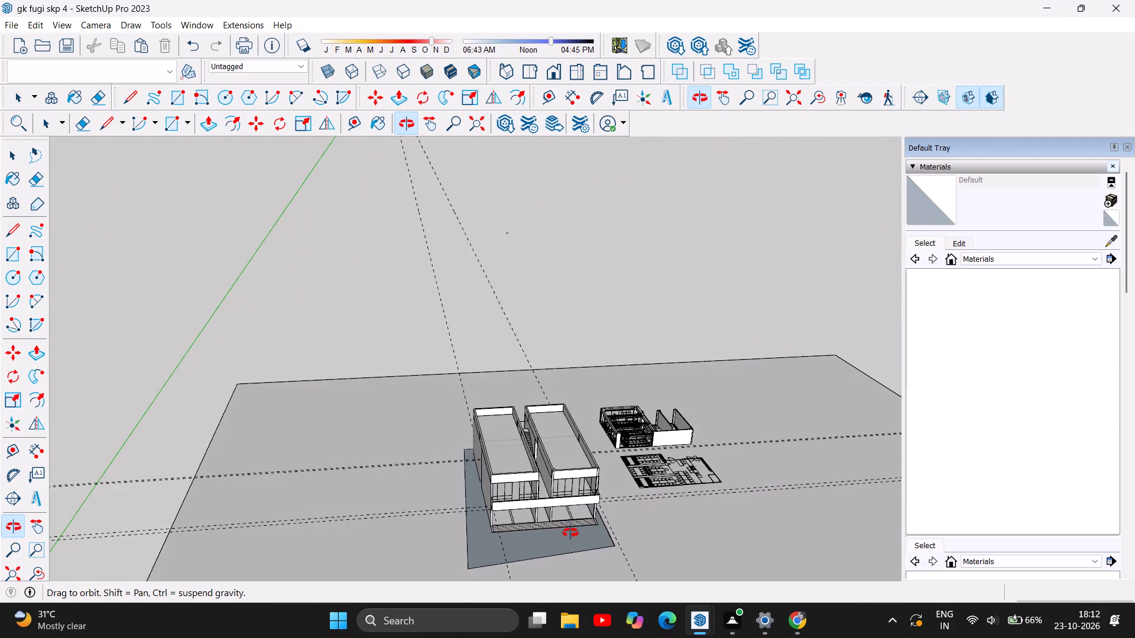
scroll(570, 533, up, 7)
scroll(494, 551, up, 5)
drag(475, 551, 458, 450)
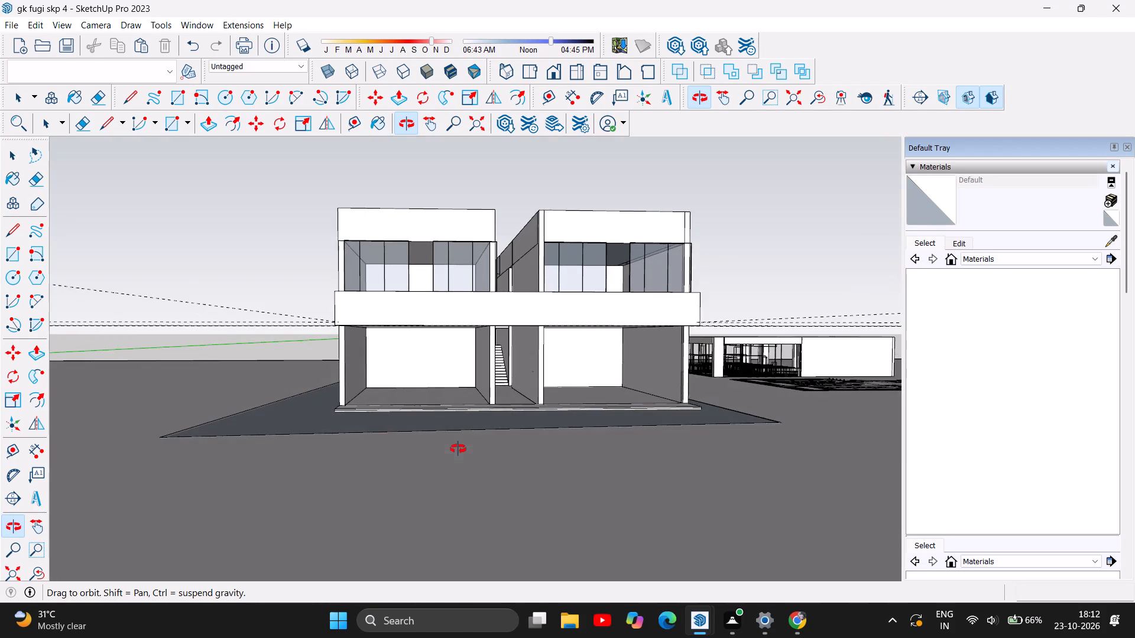
scroll(412, 379, up, 6)
scroll(423, 425, up, 2)
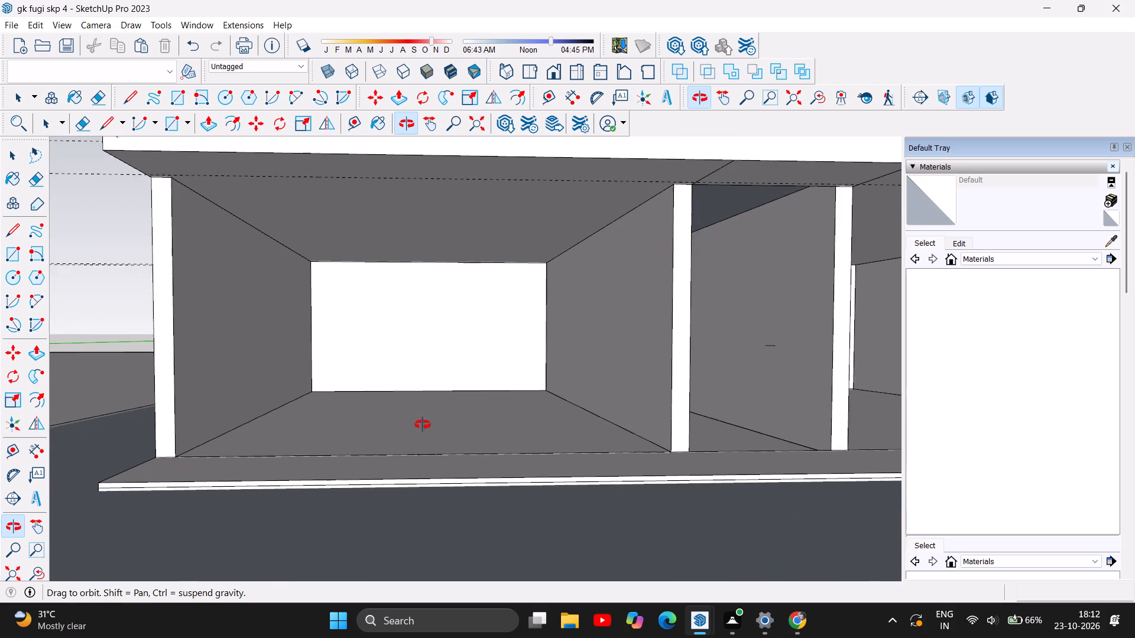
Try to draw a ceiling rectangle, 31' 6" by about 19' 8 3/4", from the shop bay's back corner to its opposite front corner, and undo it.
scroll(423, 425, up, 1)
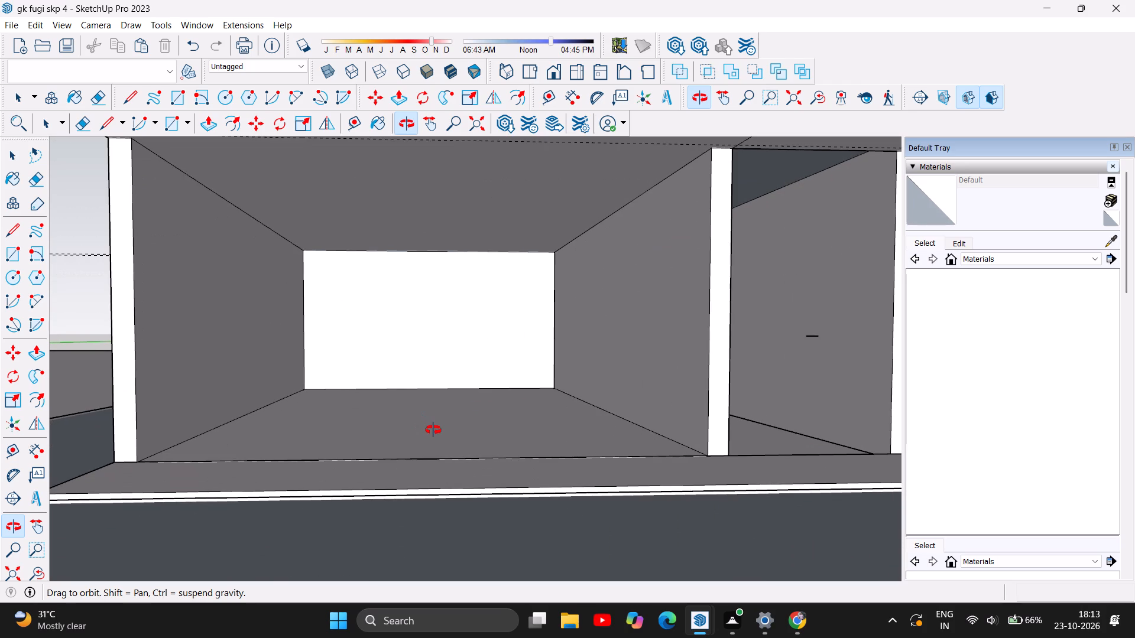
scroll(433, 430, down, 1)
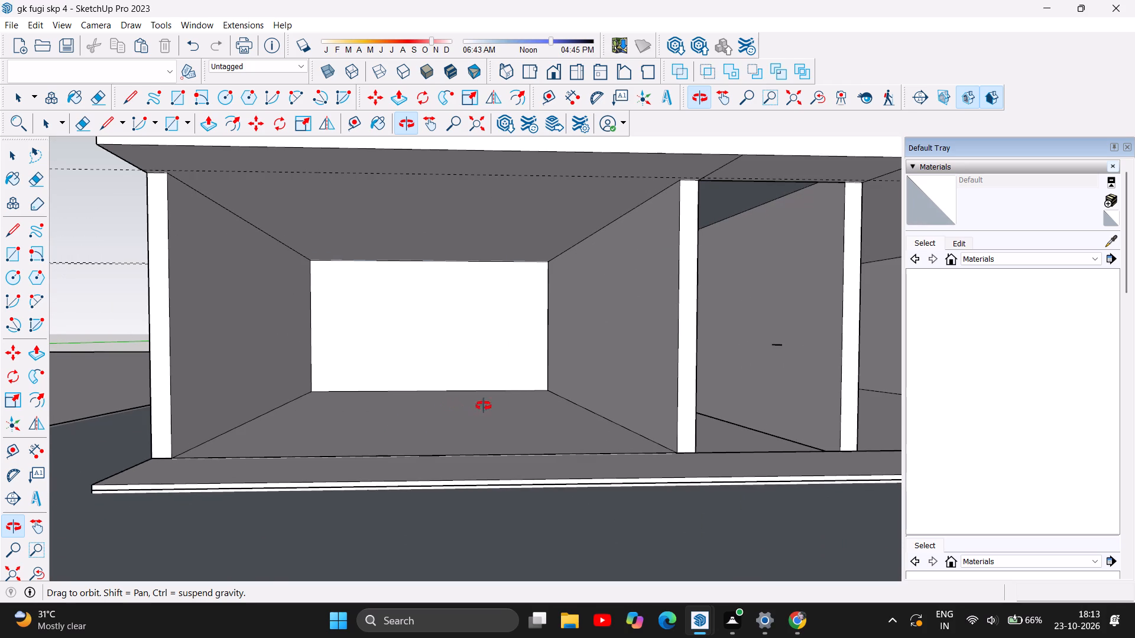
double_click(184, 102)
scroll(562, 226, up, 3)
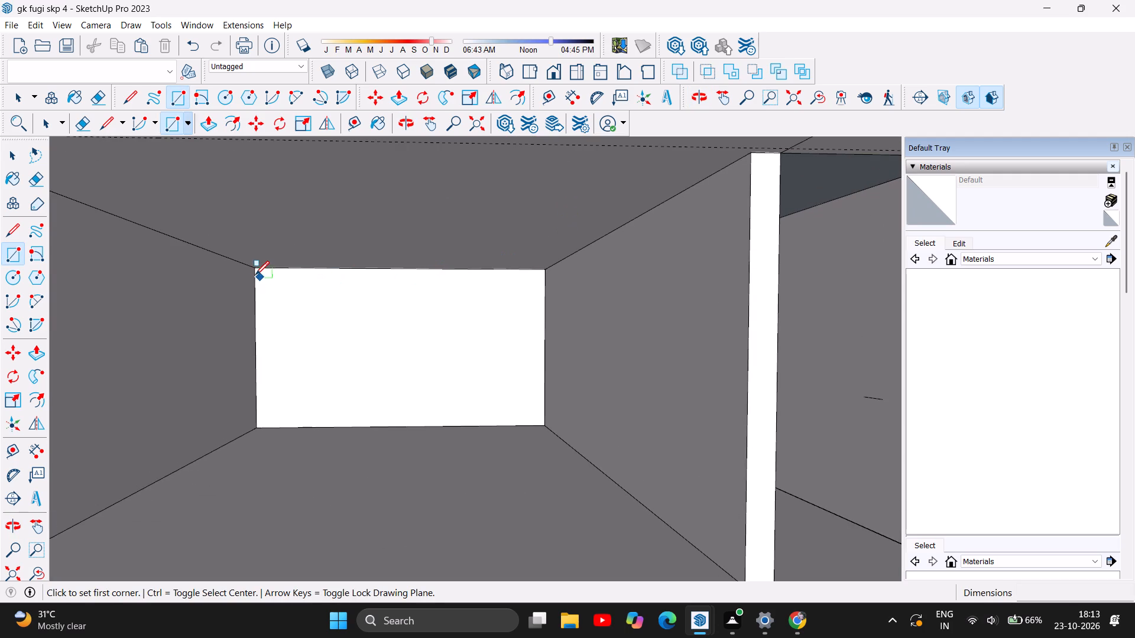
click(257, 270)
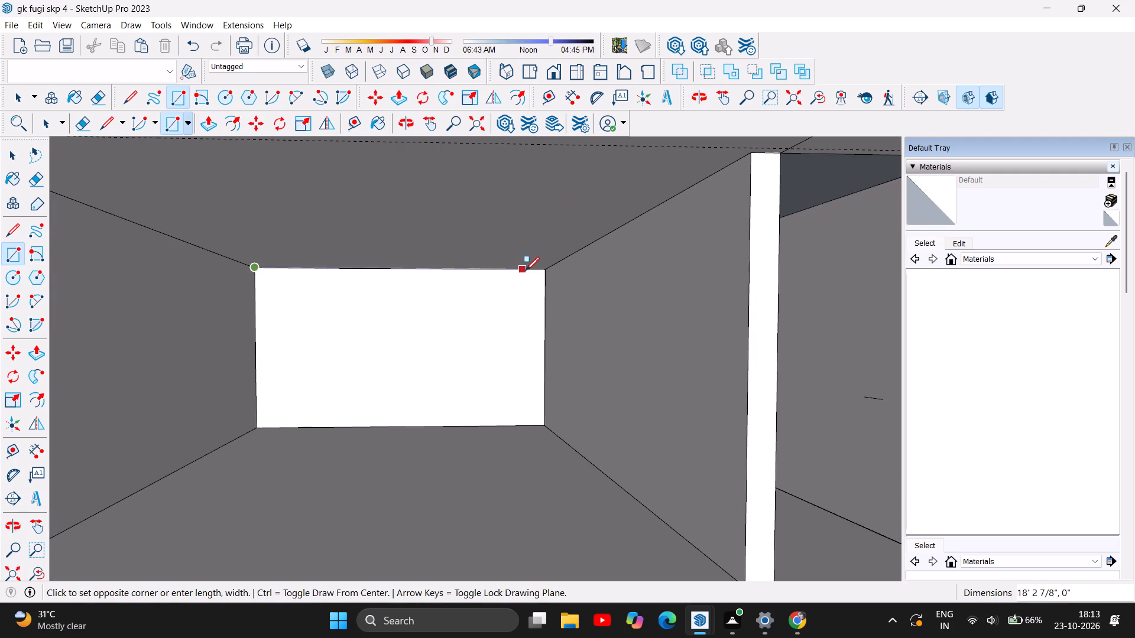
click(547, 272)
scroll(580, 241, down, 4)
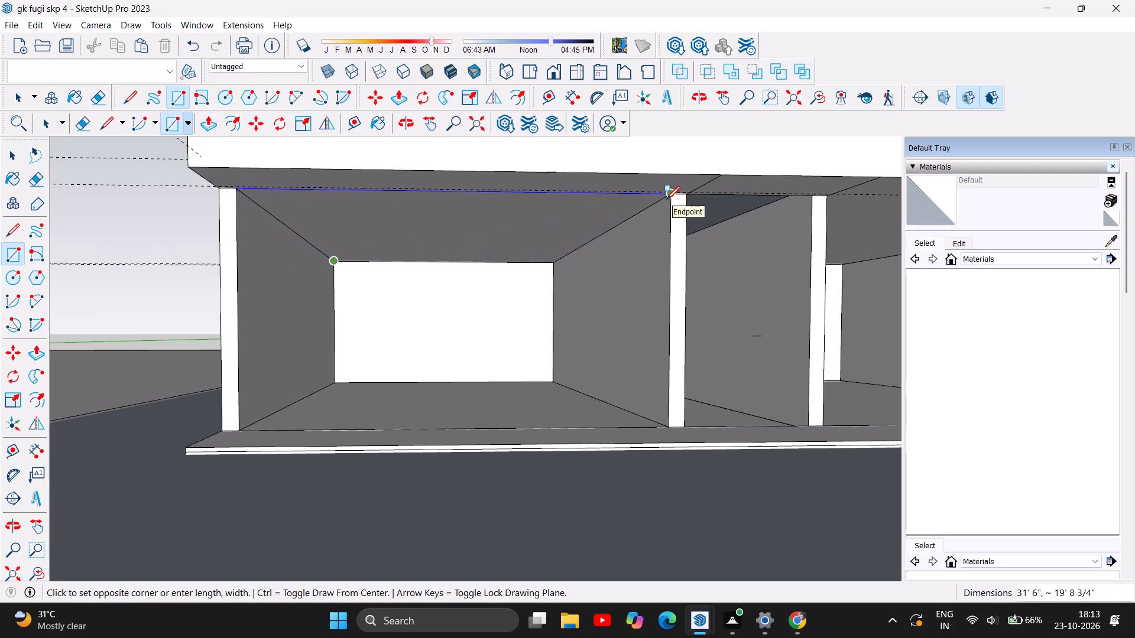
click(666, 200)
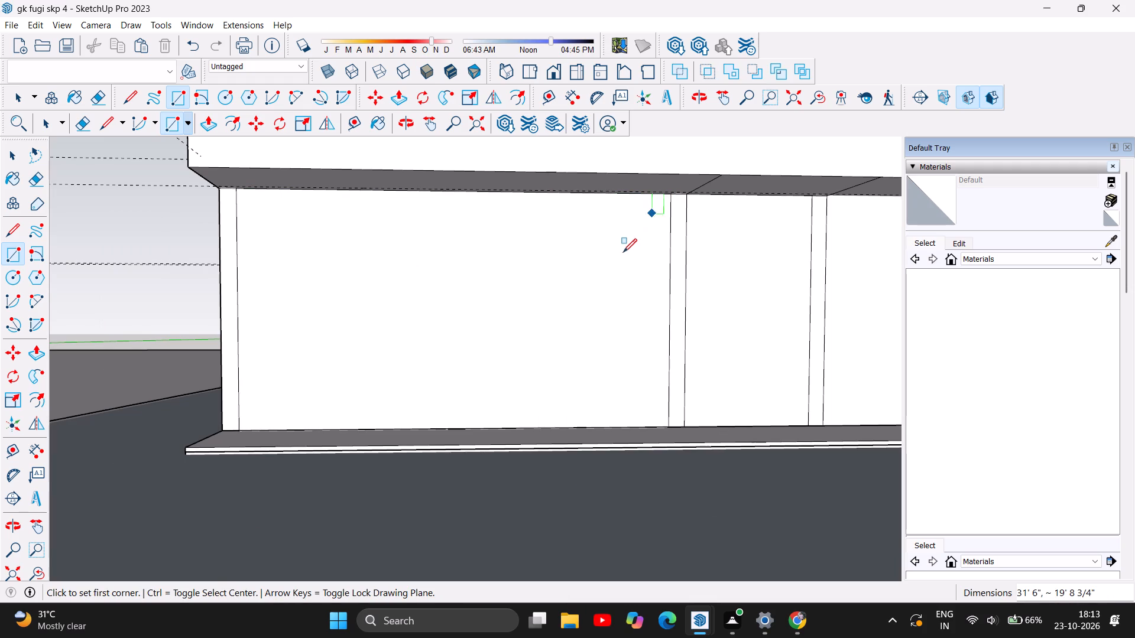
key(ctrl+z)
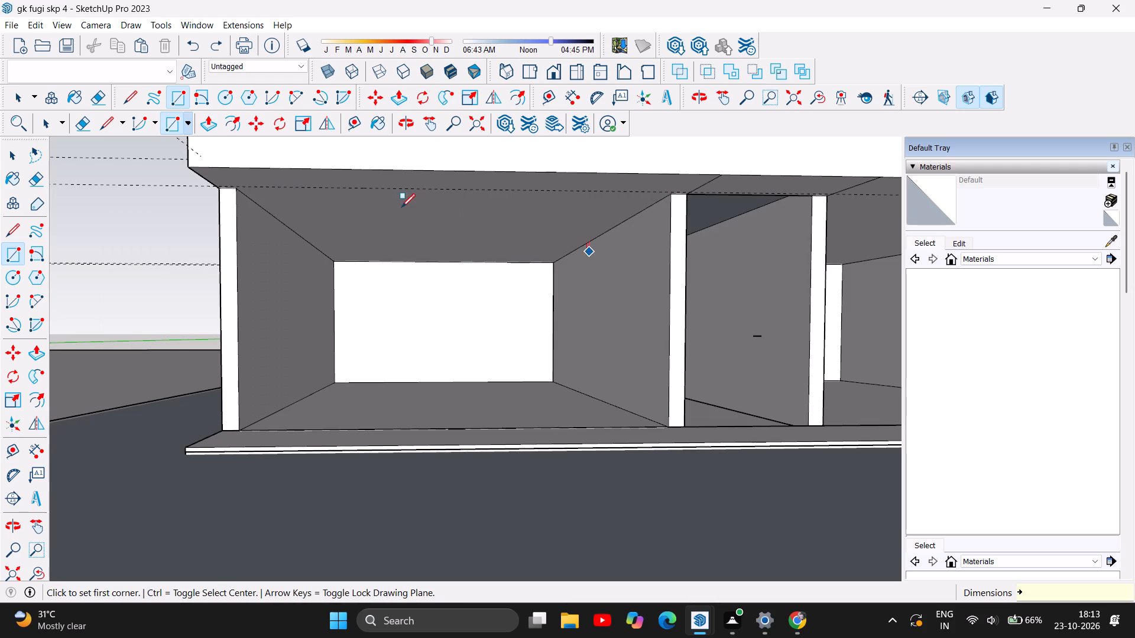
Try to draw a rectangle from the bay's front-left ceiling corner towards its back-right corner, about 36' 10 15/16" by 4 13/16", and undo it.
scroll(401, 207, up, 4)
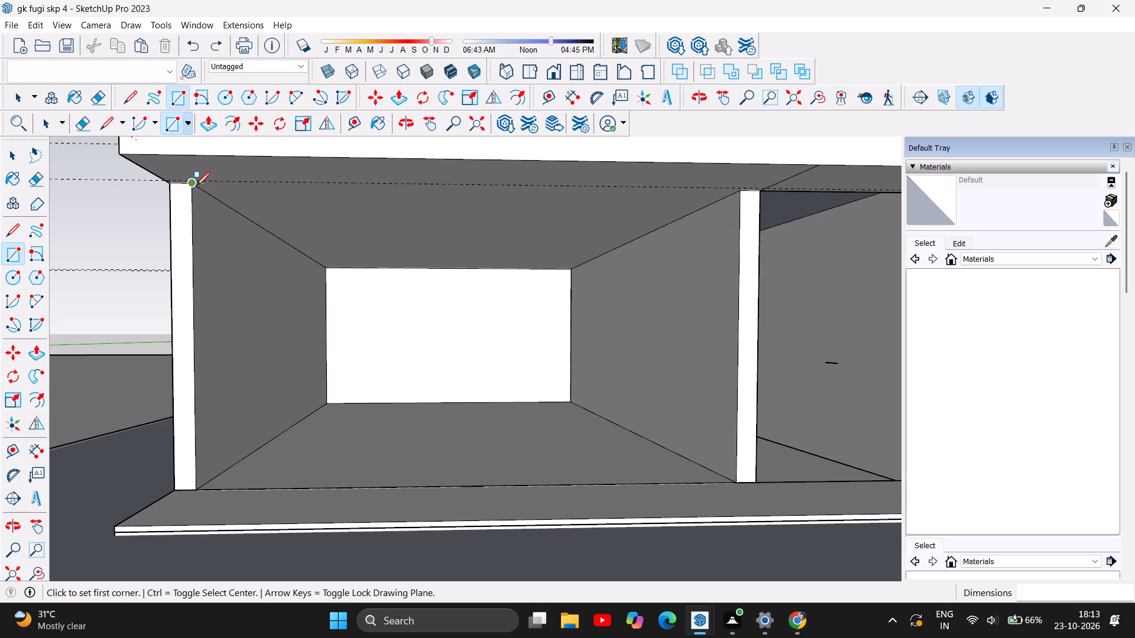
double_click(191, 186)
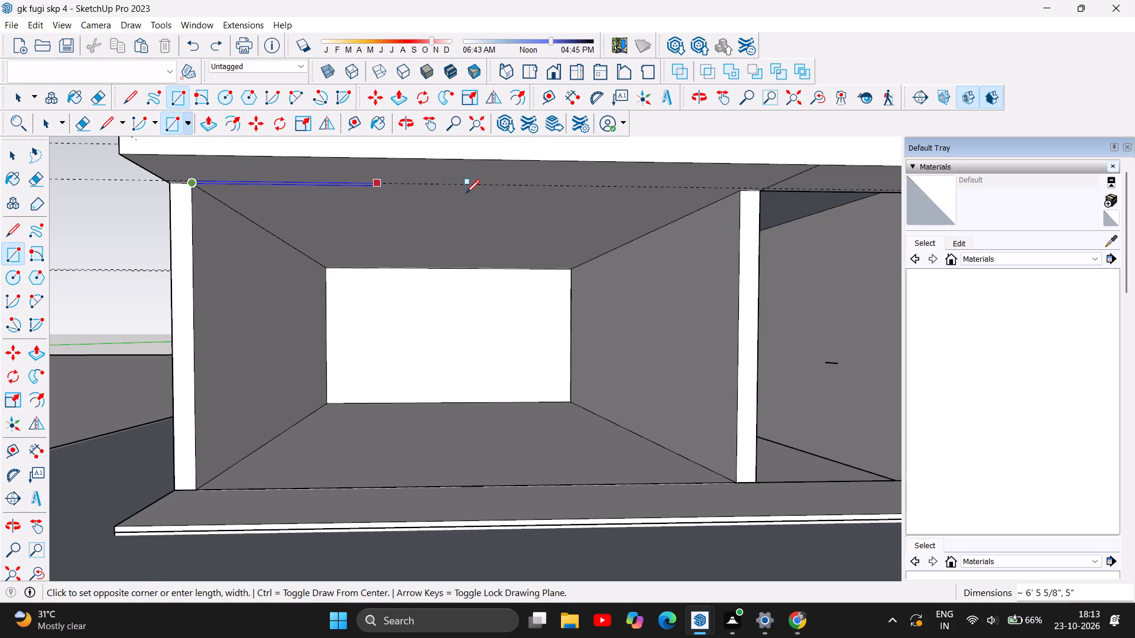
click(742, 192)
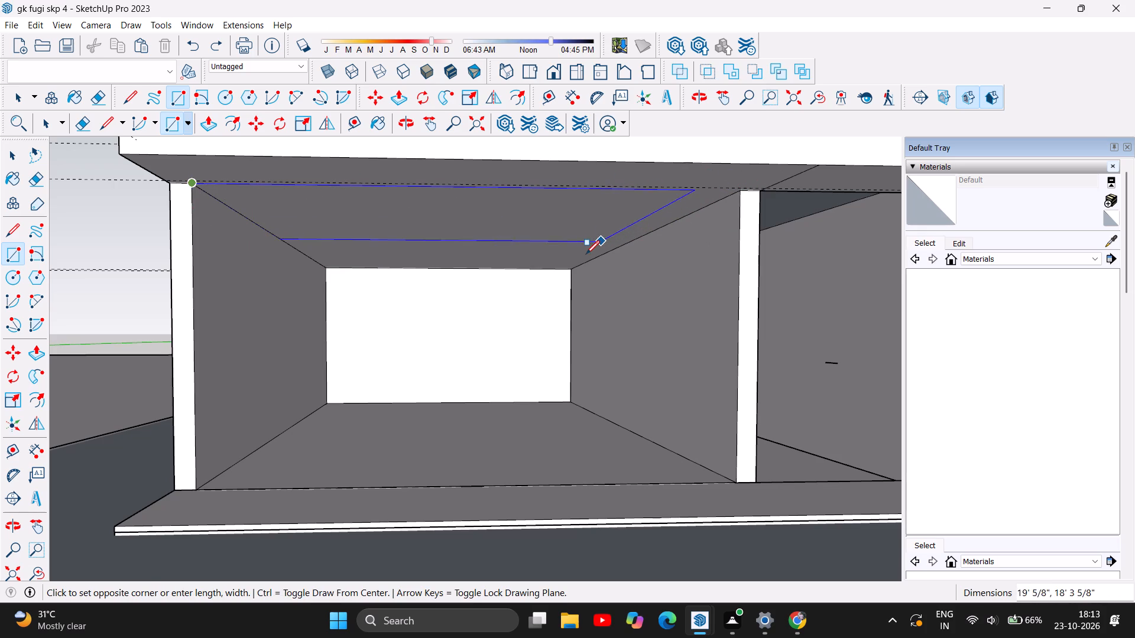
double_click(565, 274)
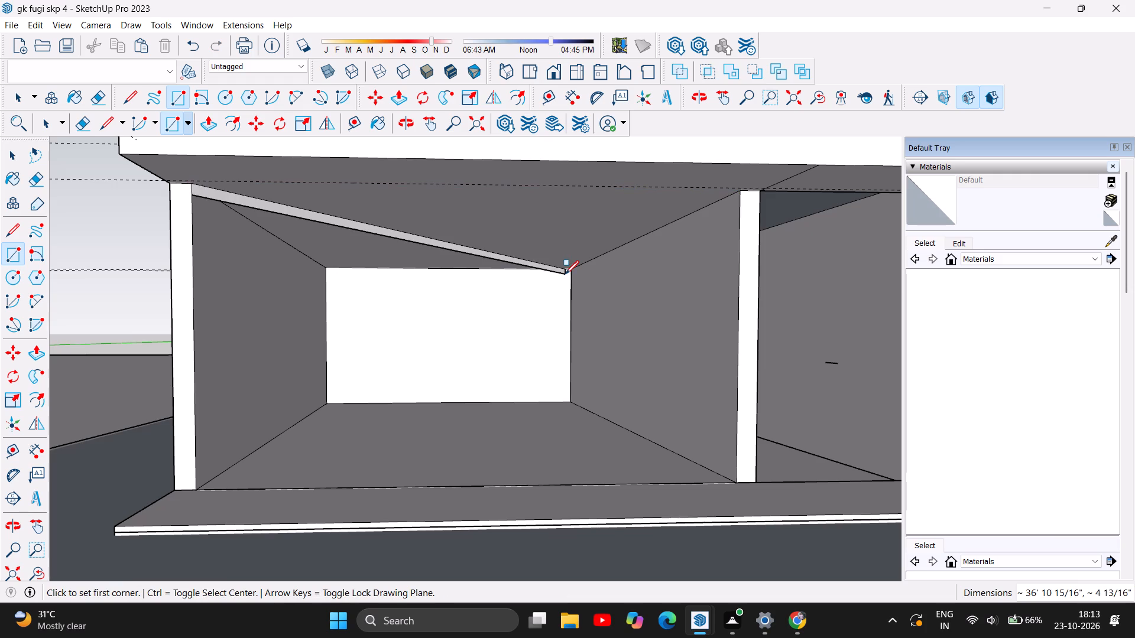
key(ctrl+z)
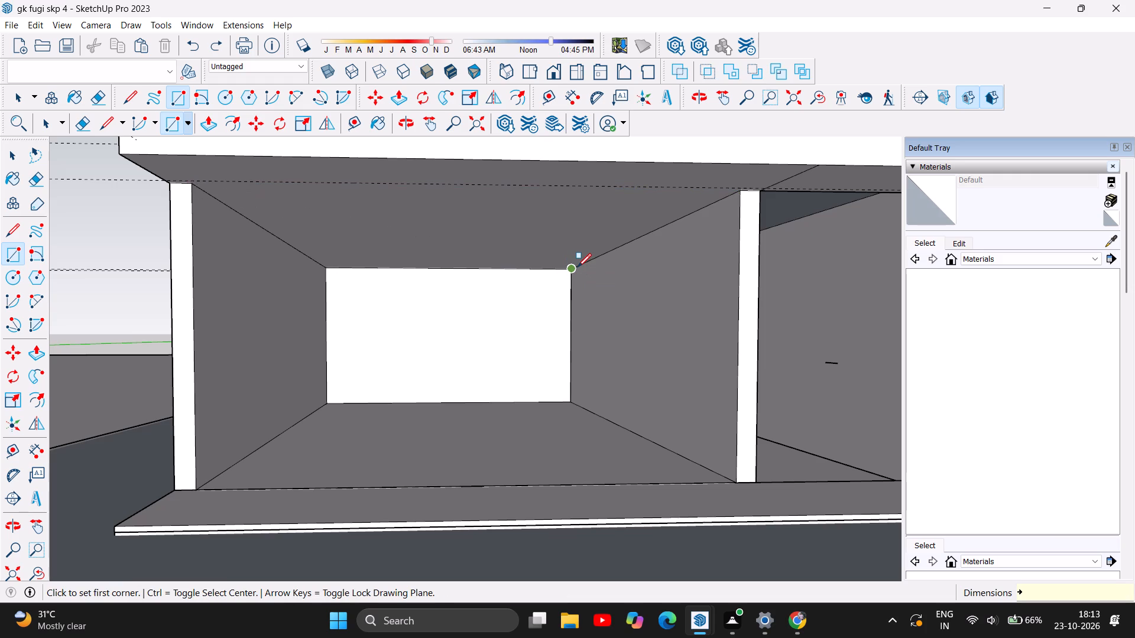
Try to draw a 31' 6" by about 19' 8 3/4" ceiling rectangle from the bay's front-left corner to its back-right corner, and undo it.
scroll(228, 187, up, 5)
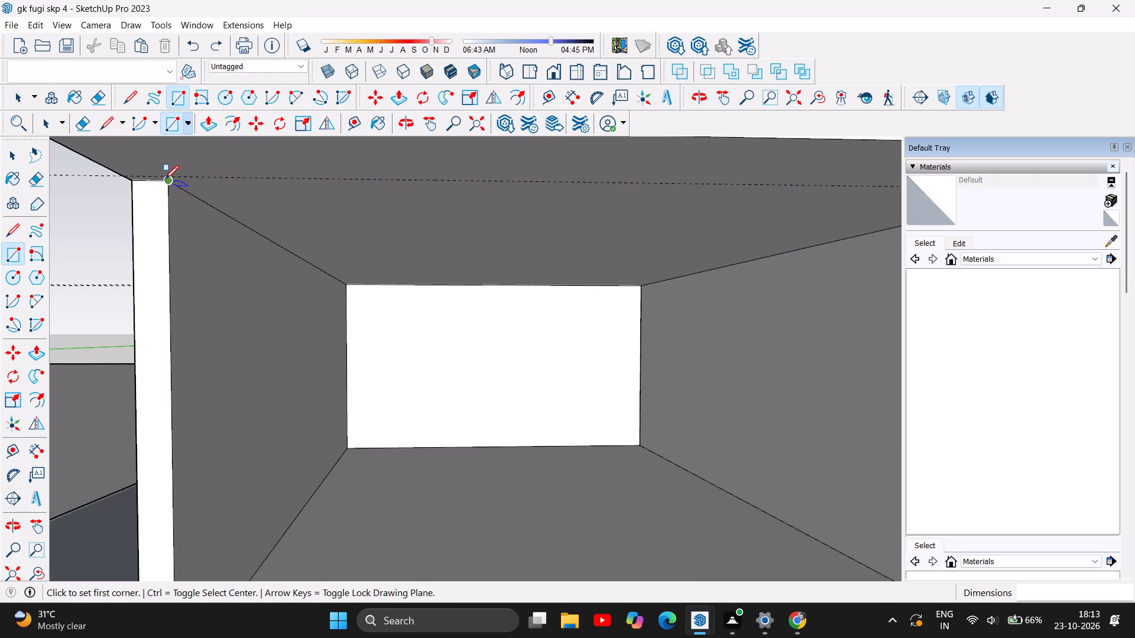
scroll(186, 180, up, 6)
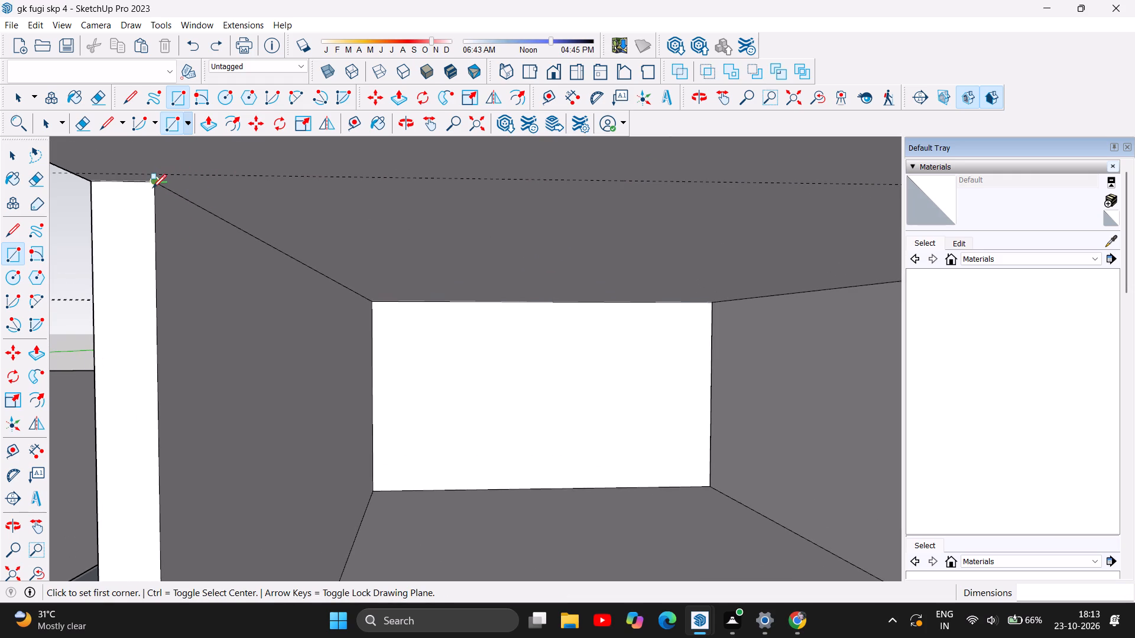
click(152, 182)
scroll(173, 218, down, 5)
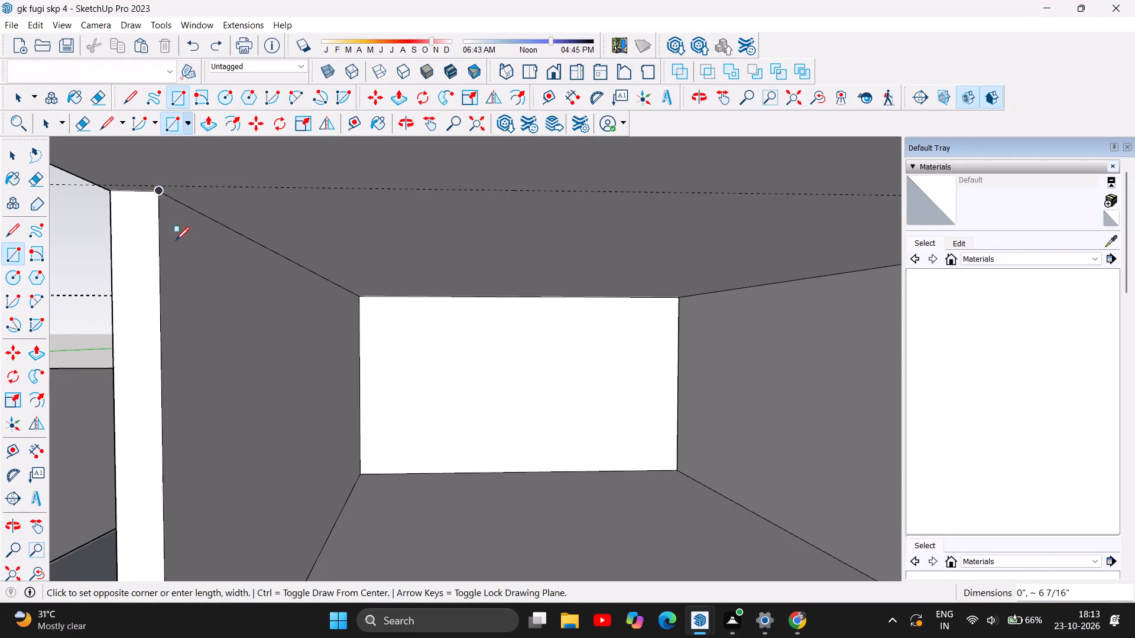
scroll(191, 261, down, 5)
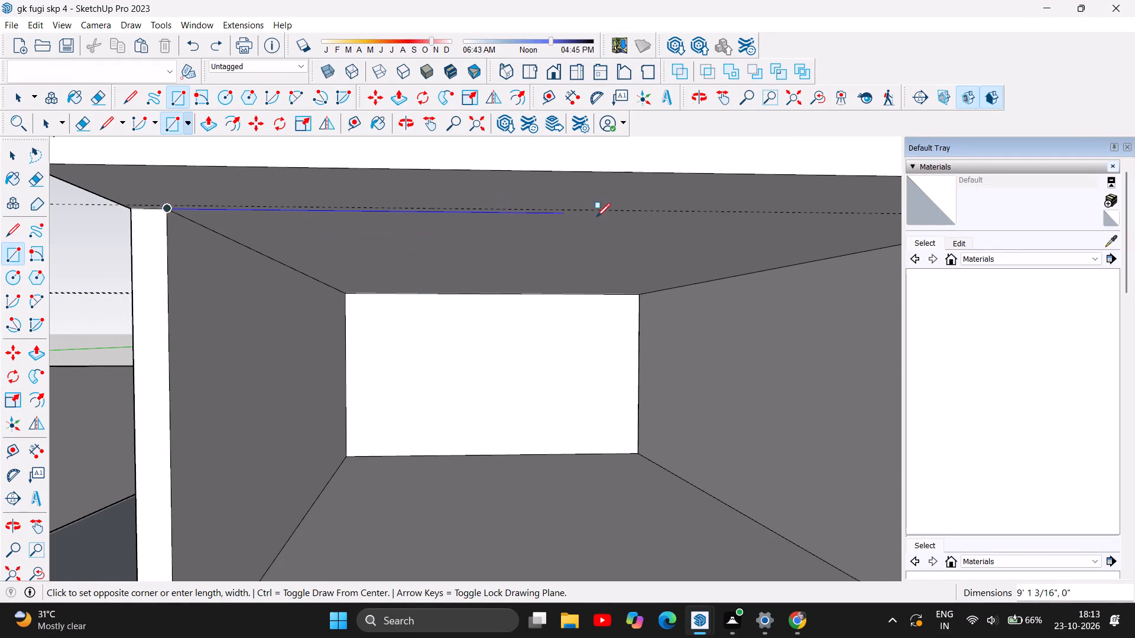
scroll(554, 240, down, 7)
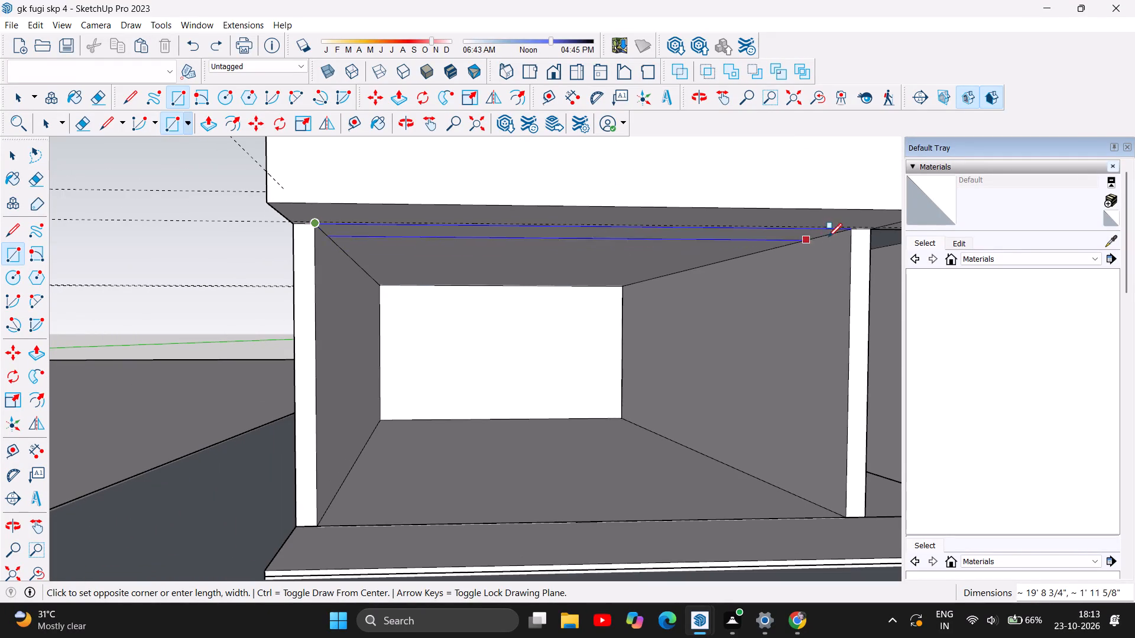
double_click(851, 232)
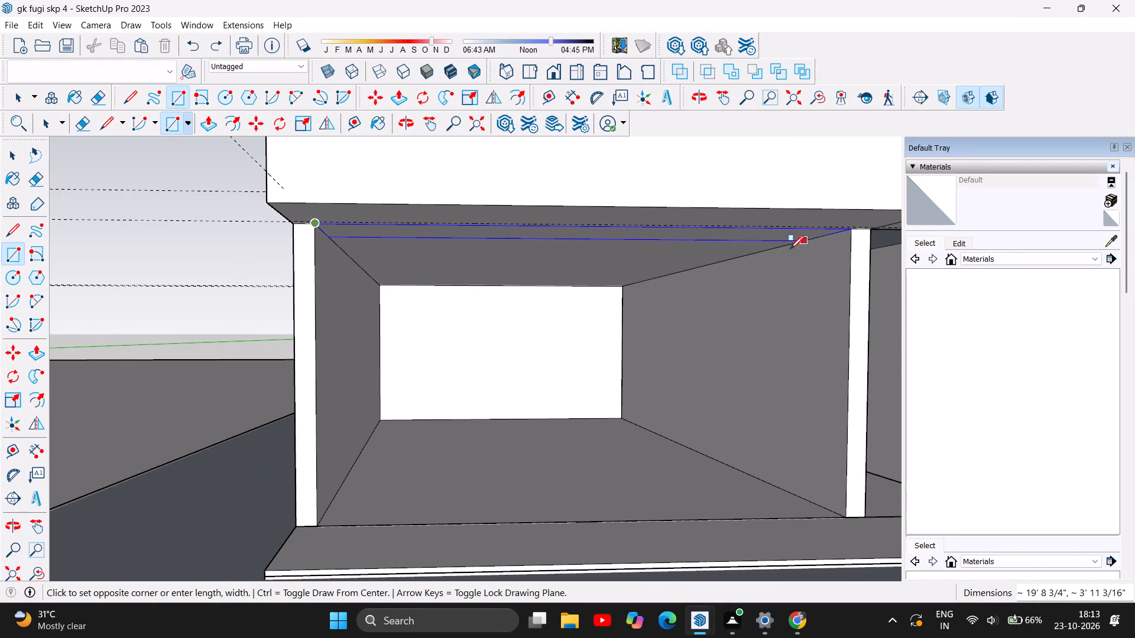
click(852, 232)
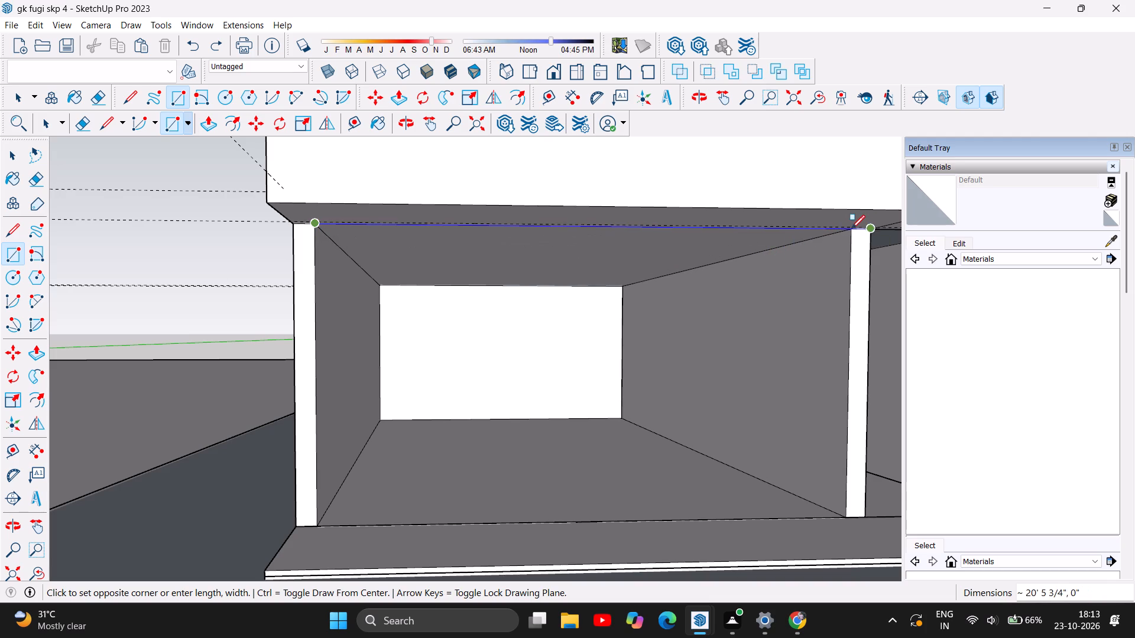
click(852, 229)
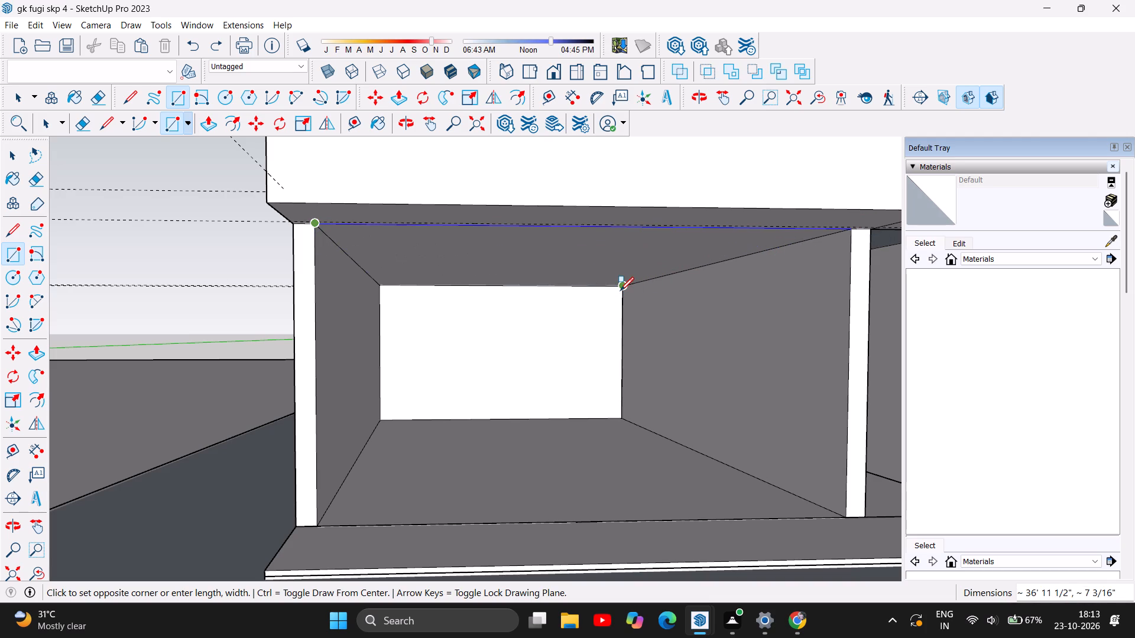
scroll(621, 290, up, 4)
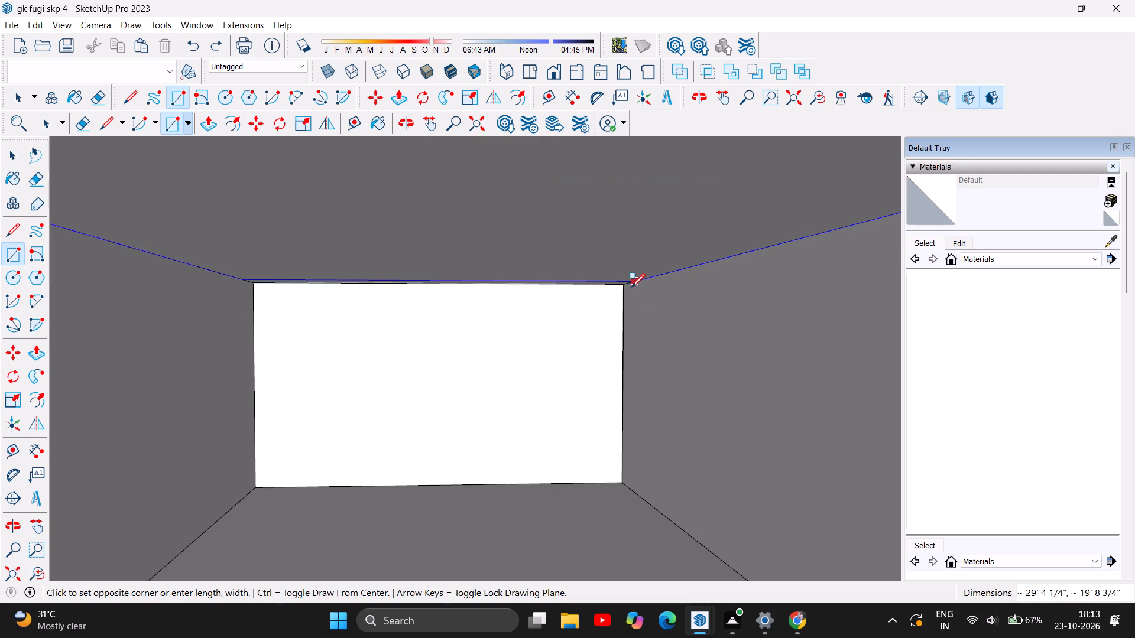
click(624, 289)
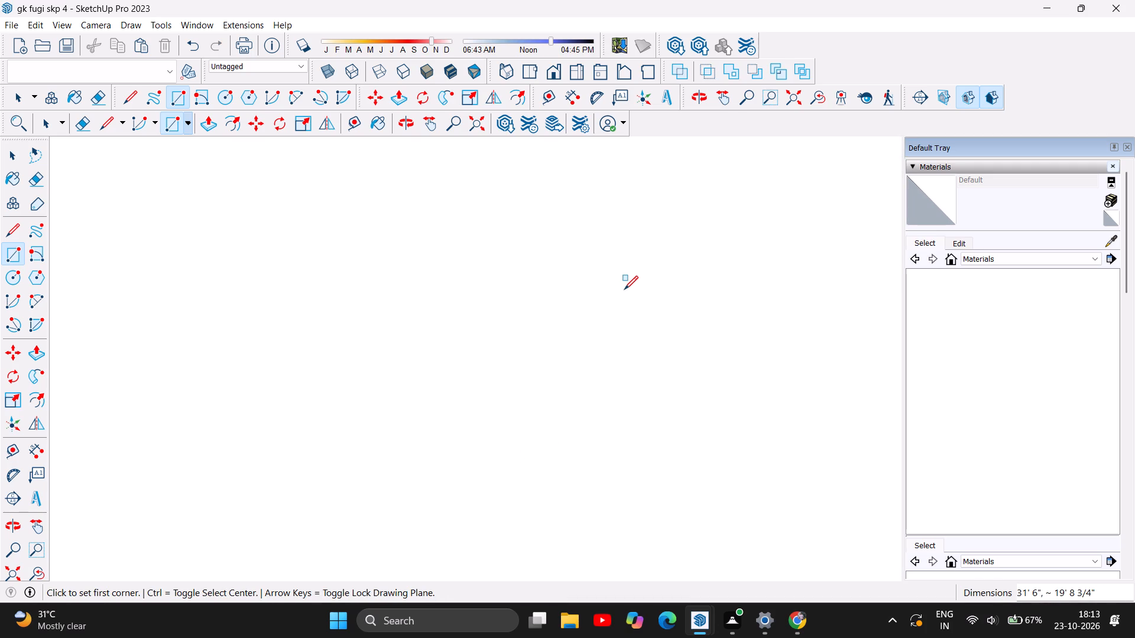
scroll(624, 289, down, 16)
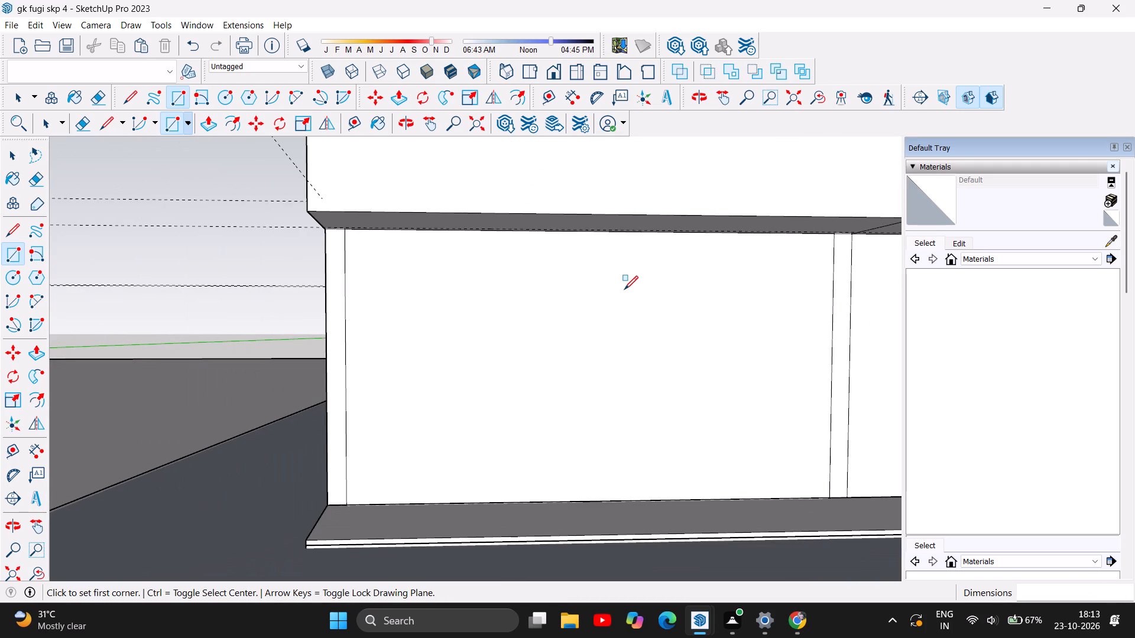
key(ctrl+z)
Examine the empty shop bay's ceiling, walls and floor, and its position in the building front.
scroll(598, 304, up, 3)
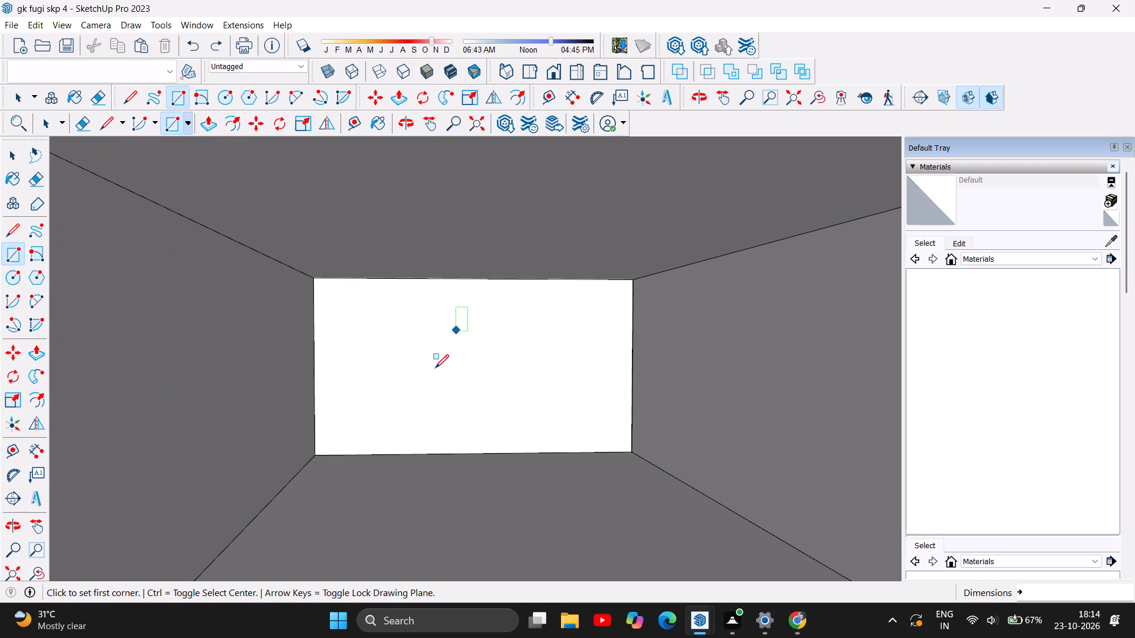
double_click(395, 124)
drag(502, 311, 498, 285)
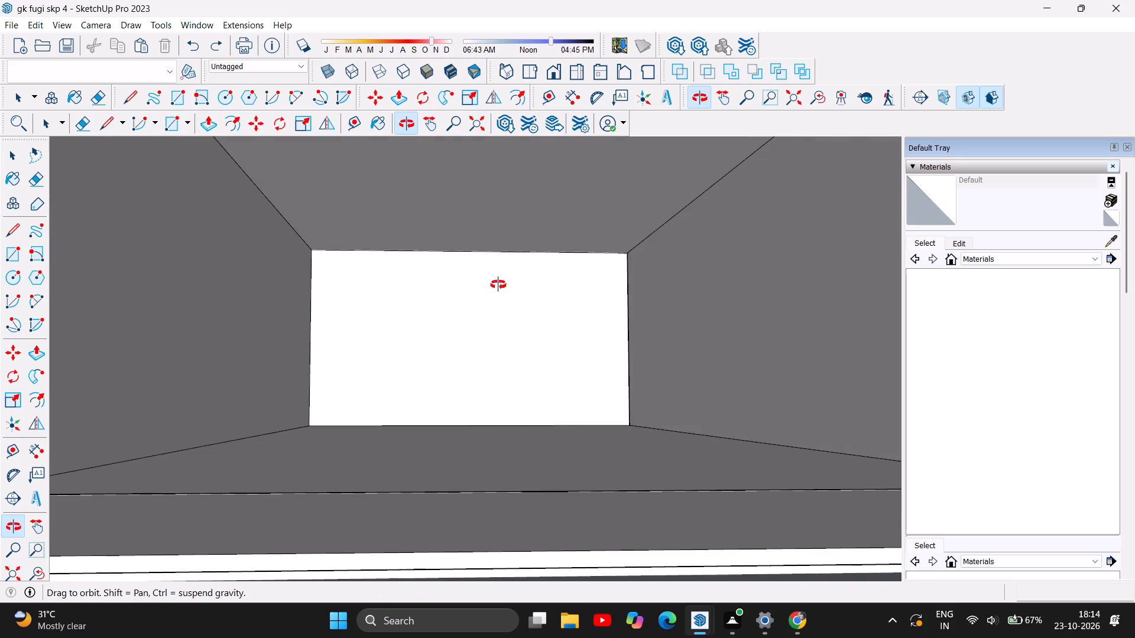
scroll(501, 298, down, 3)
drag(498, 303, 491, 347)
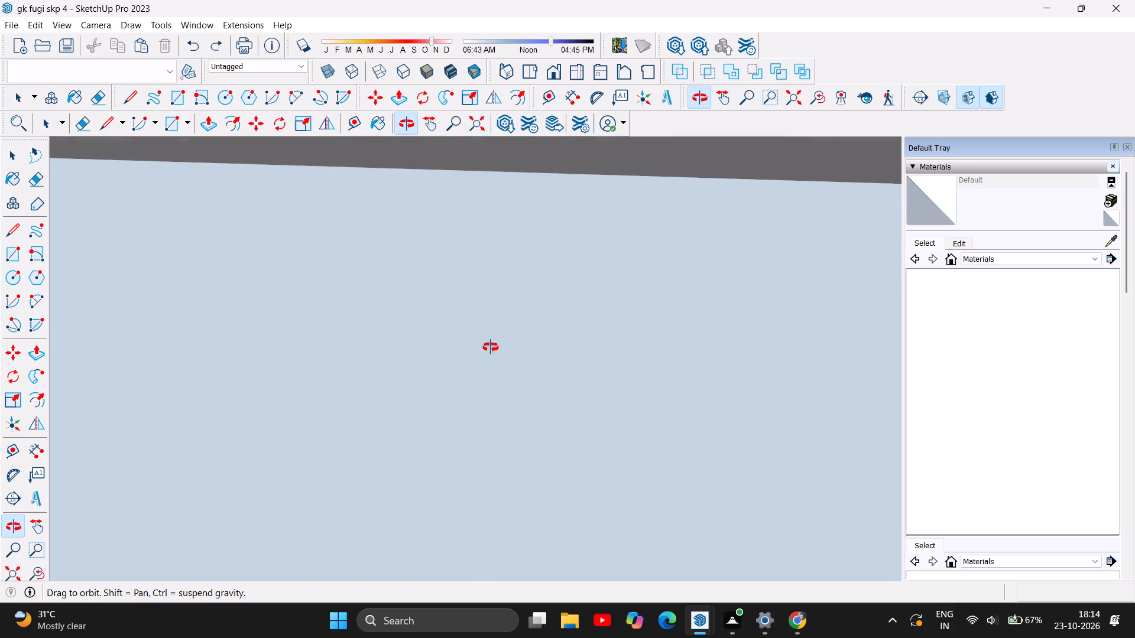
drag(491, 347, 485, 380)
drag(487, 294, 482, 399)
scroll(489, 373, down, 3)
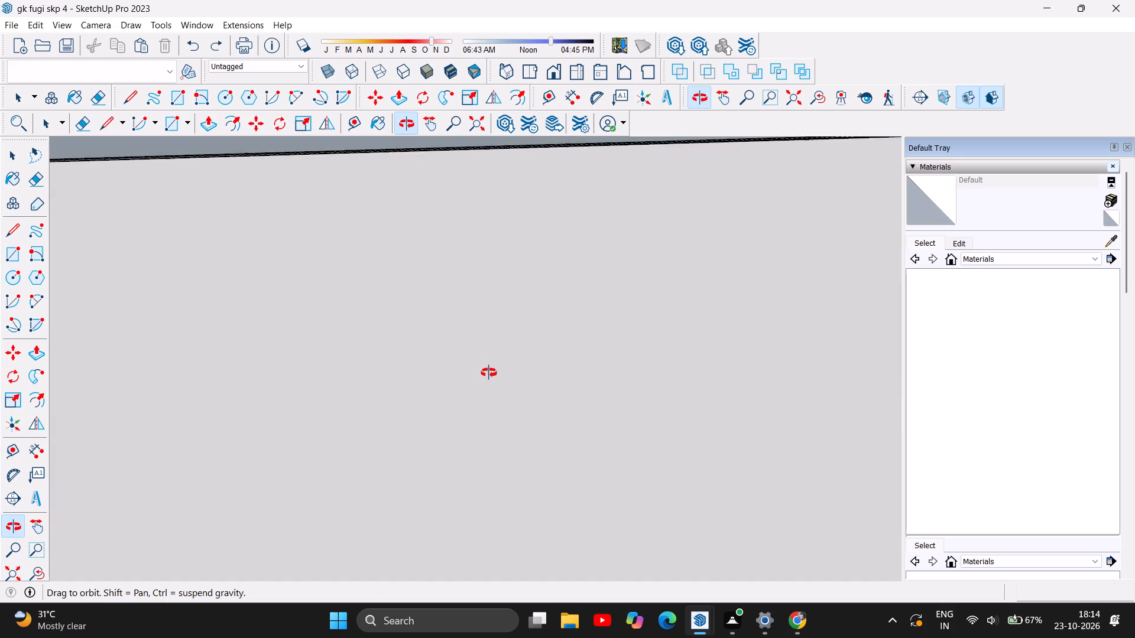
scroll(489, 373, down, 9)
scroll(489, 372, down, 14)
scroll(490, 371, down, 8)
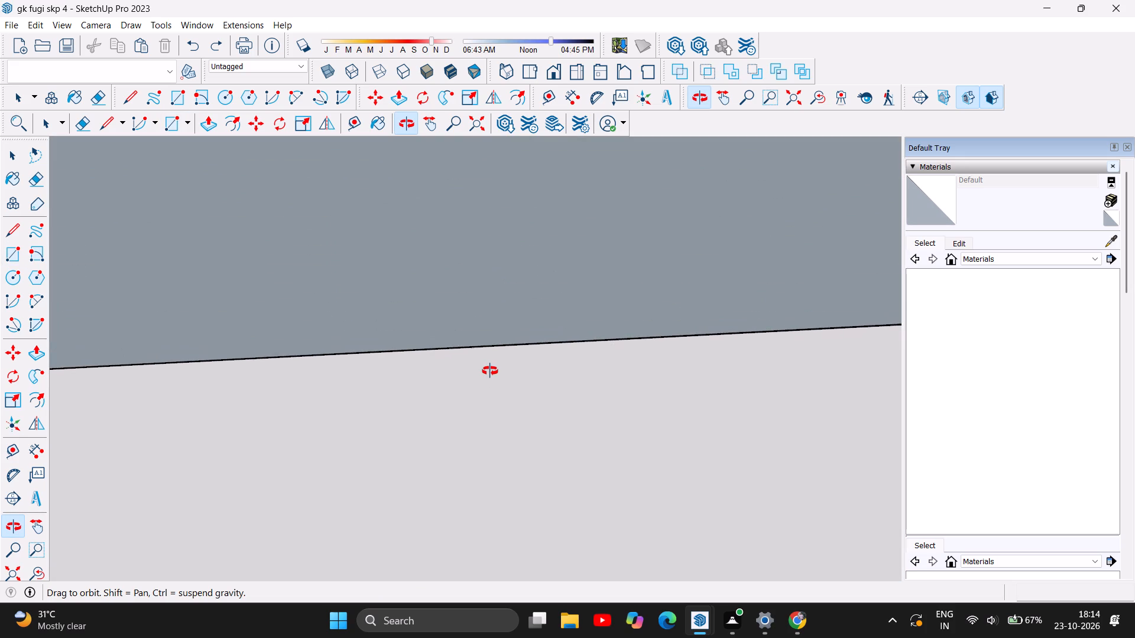
scroll(490, 371, down, 16)
scroll(490, 371, down, 7)
drag(582, 298, 586, 272)
click(586, 272)
scroll(482, 407, down, 6)
drag(594, 357, 614, 272)
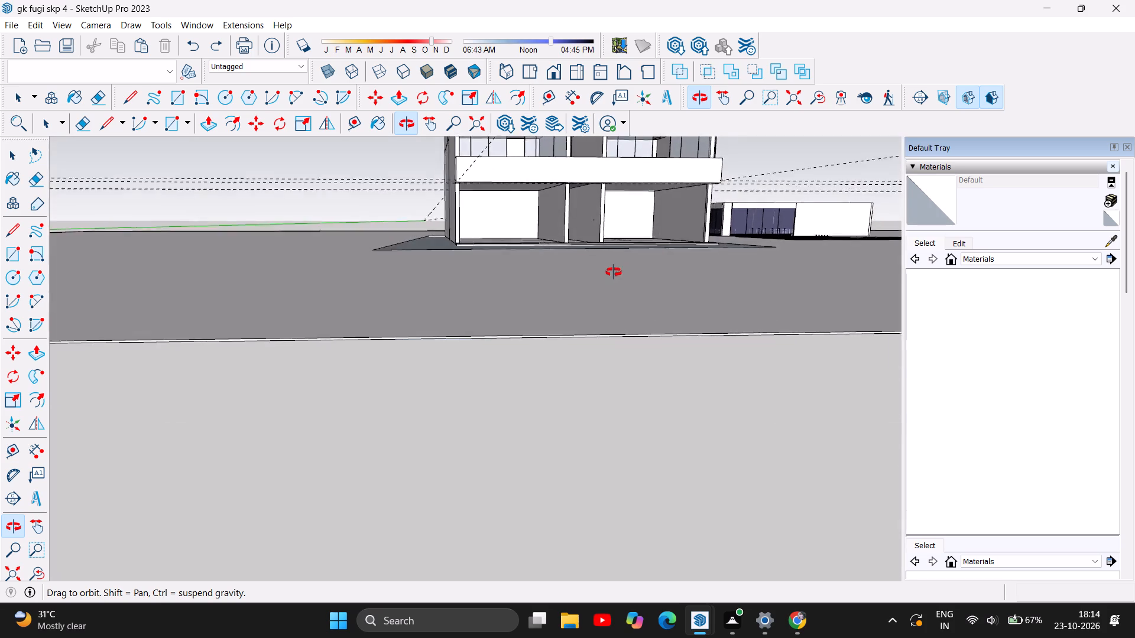
drag(614, 272, 608, 281)
scroll(556, 185, up, 10)
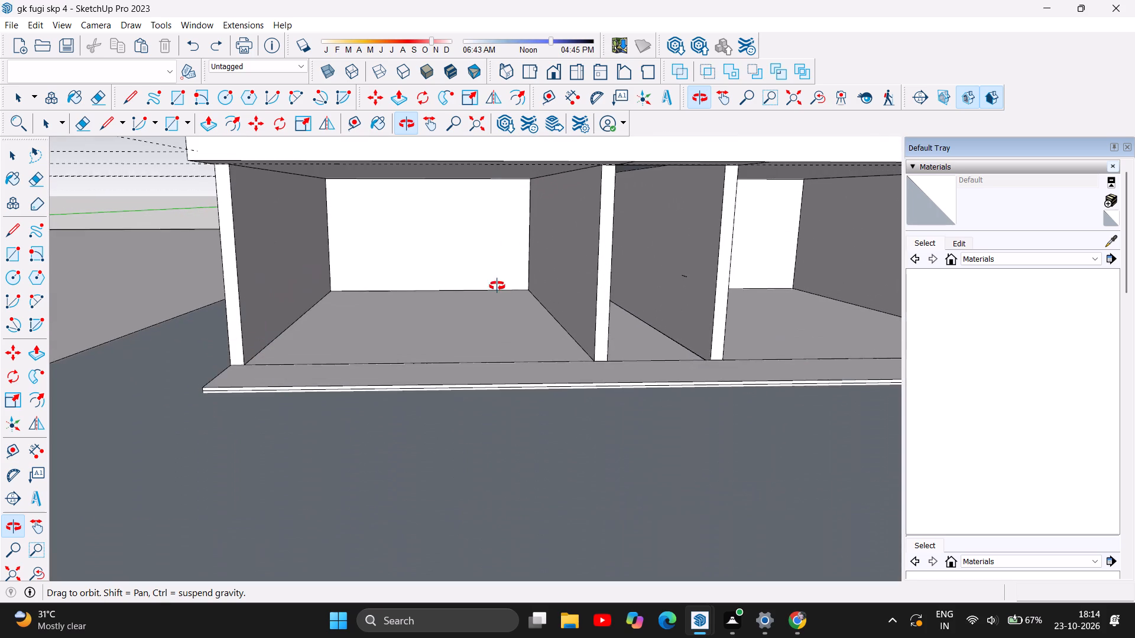
drag(497, 285, 496, 272)
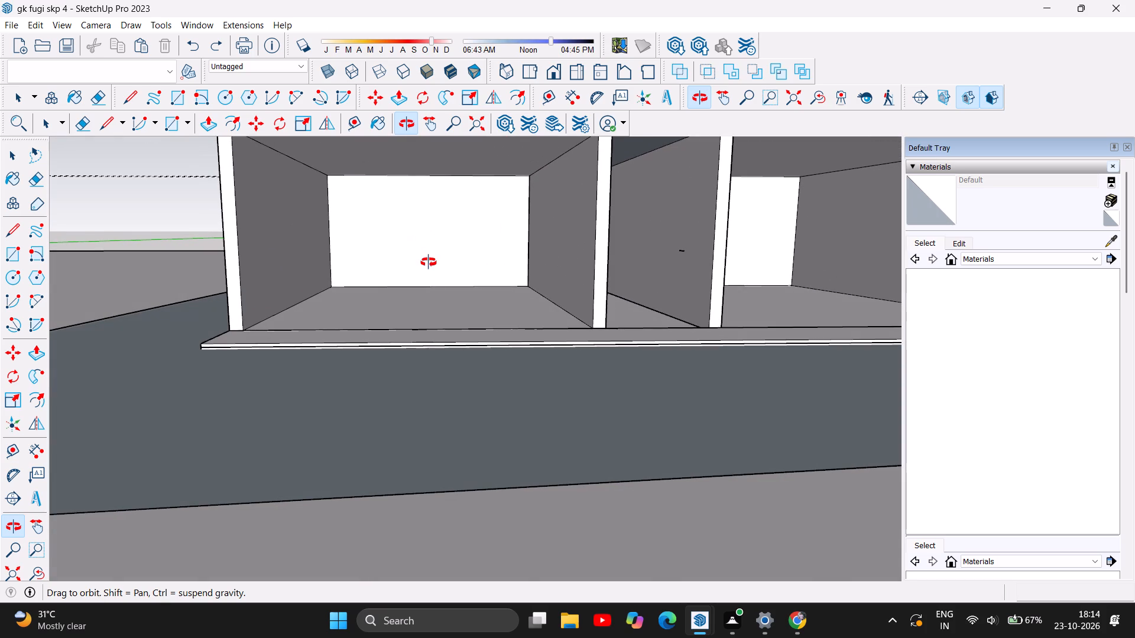
drag(466, 287, 482, 298)
click(482, 298)
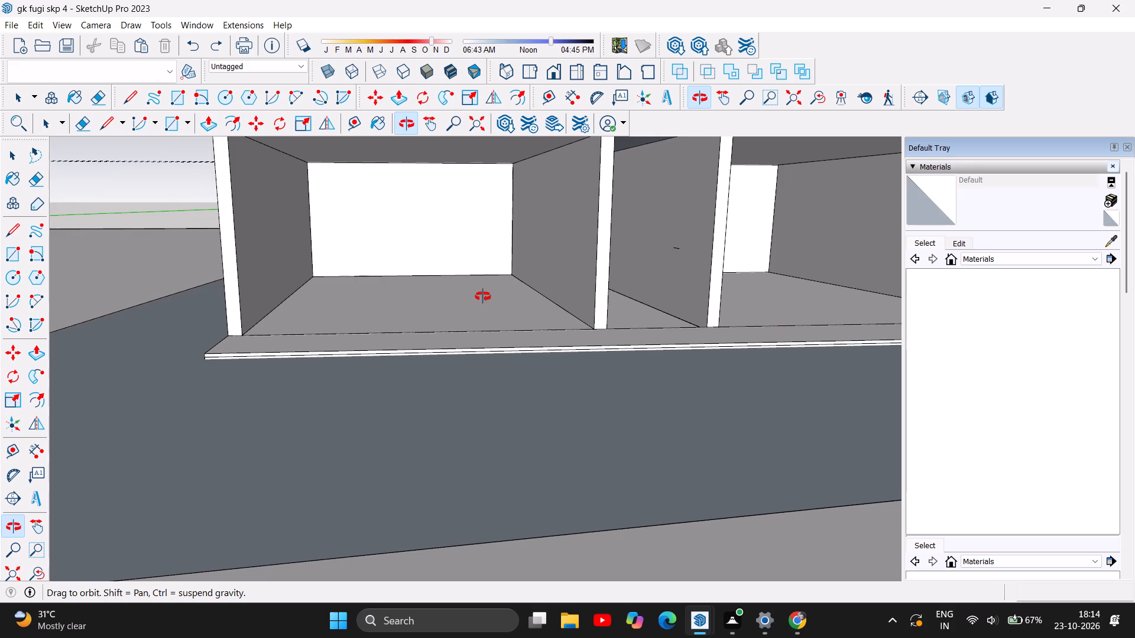
scroll(372, 138, up, 1)
scroll(382, 219, up, 1)
scroll(382, 223, down, 2)
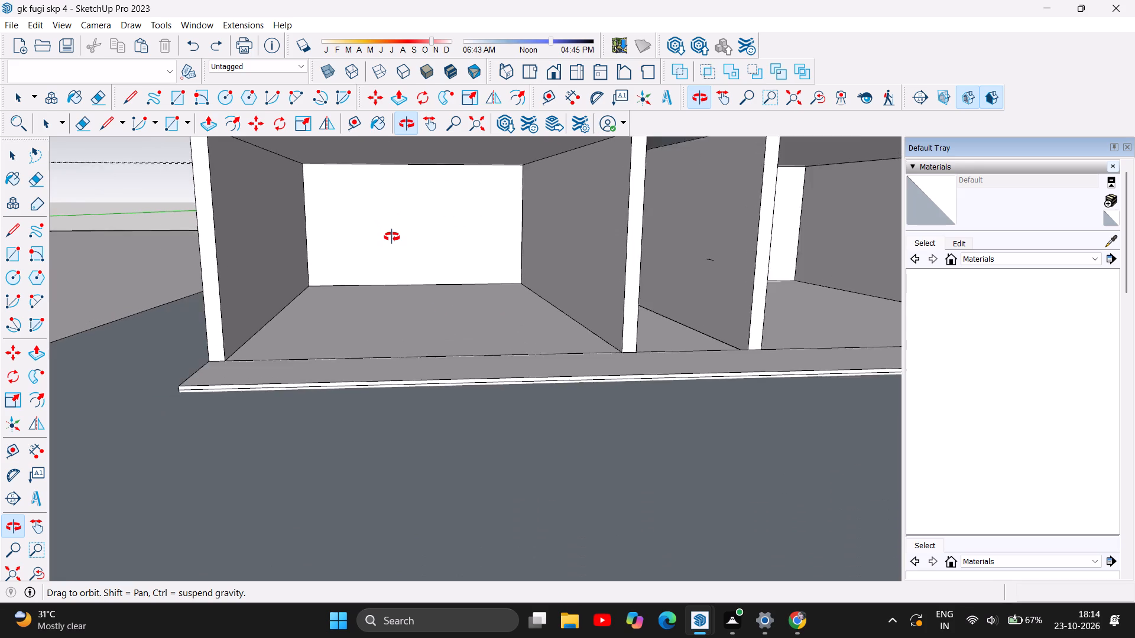
scroll(392, 237, down, 1)
scroll(386, 220, up, 2)
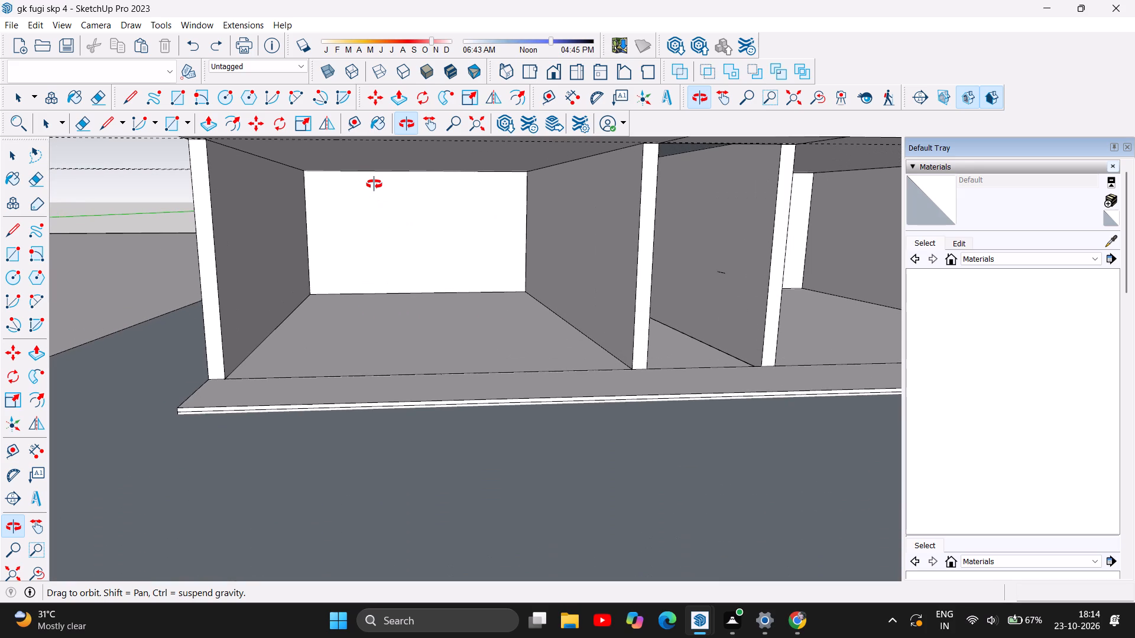
drag(445, 226, 437, 222)
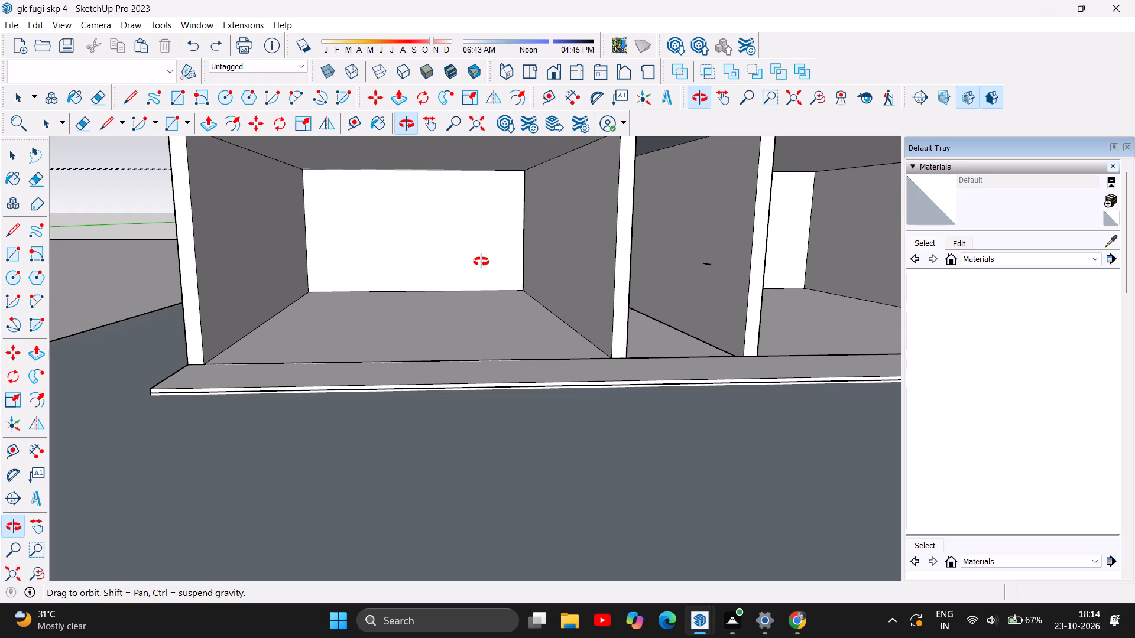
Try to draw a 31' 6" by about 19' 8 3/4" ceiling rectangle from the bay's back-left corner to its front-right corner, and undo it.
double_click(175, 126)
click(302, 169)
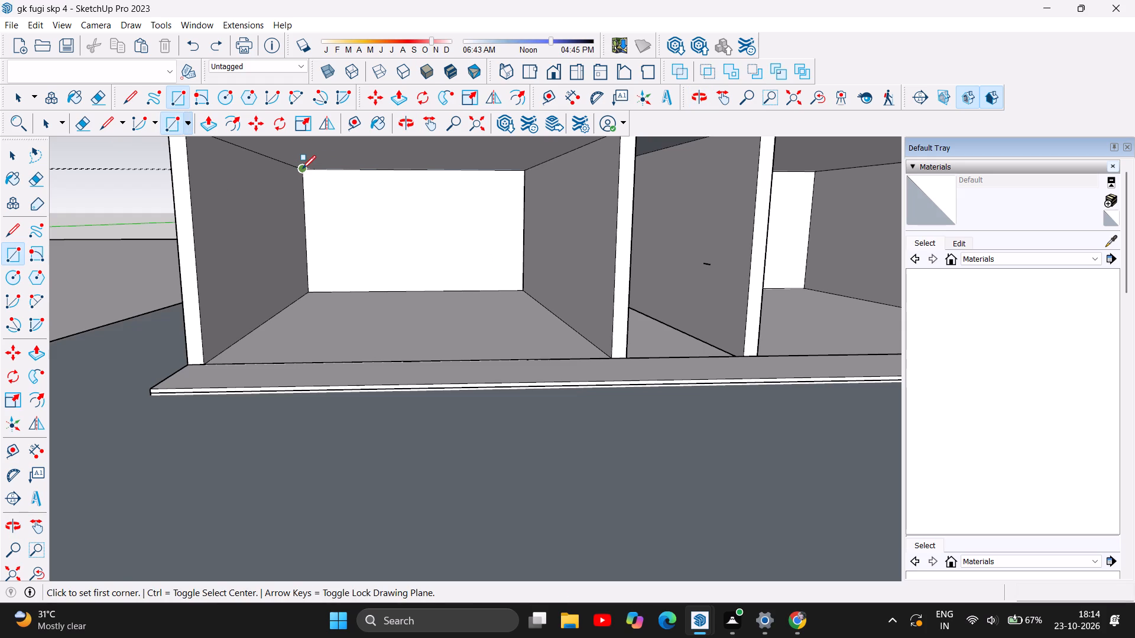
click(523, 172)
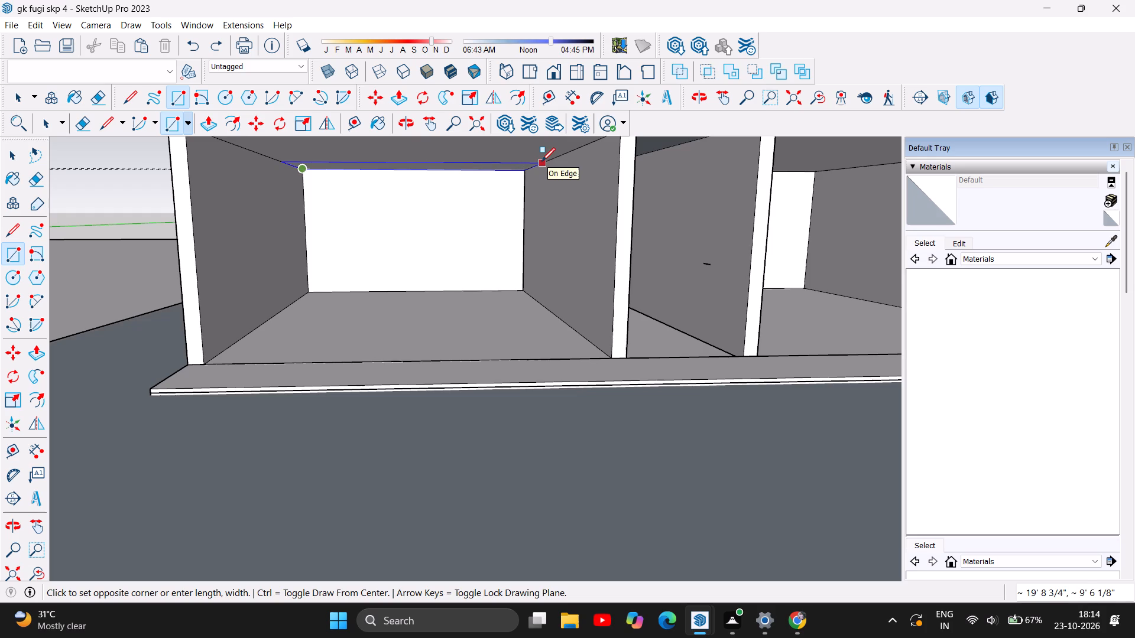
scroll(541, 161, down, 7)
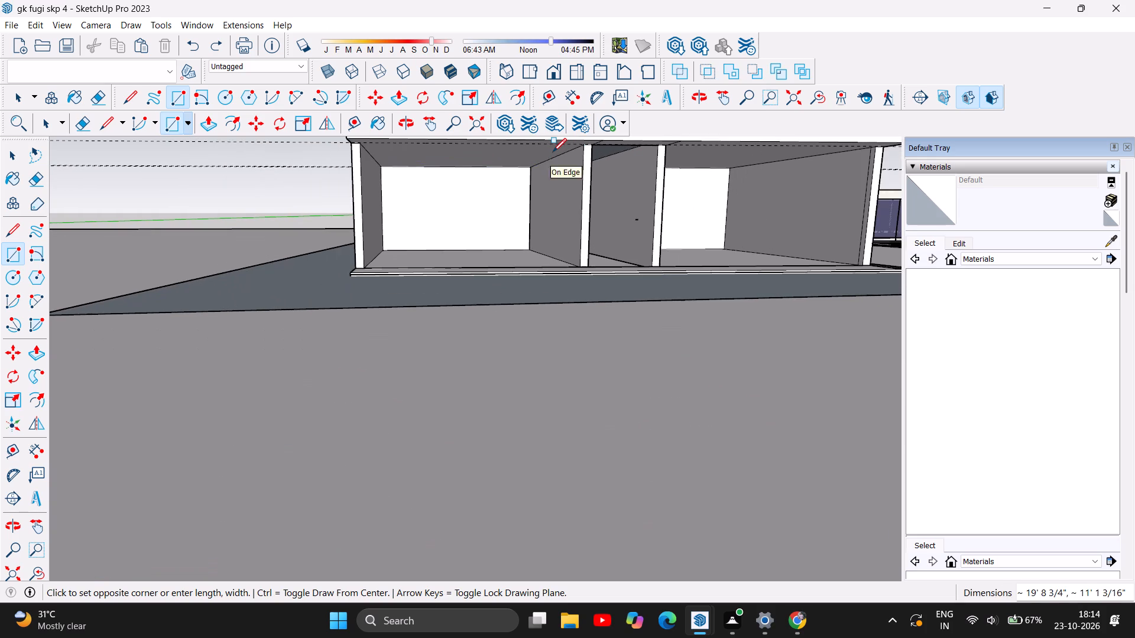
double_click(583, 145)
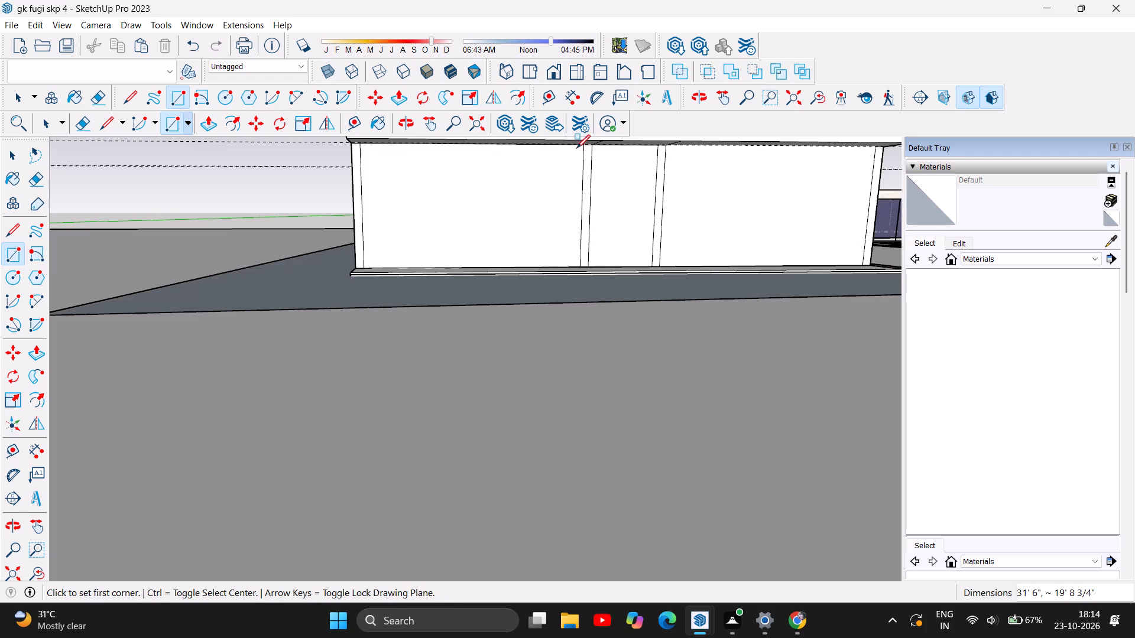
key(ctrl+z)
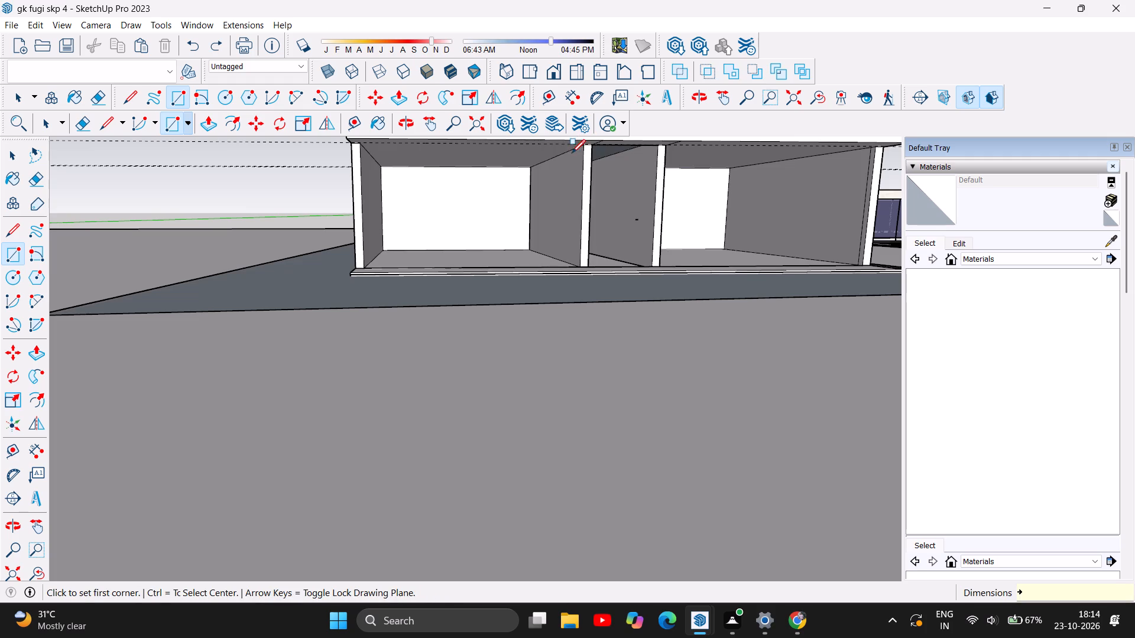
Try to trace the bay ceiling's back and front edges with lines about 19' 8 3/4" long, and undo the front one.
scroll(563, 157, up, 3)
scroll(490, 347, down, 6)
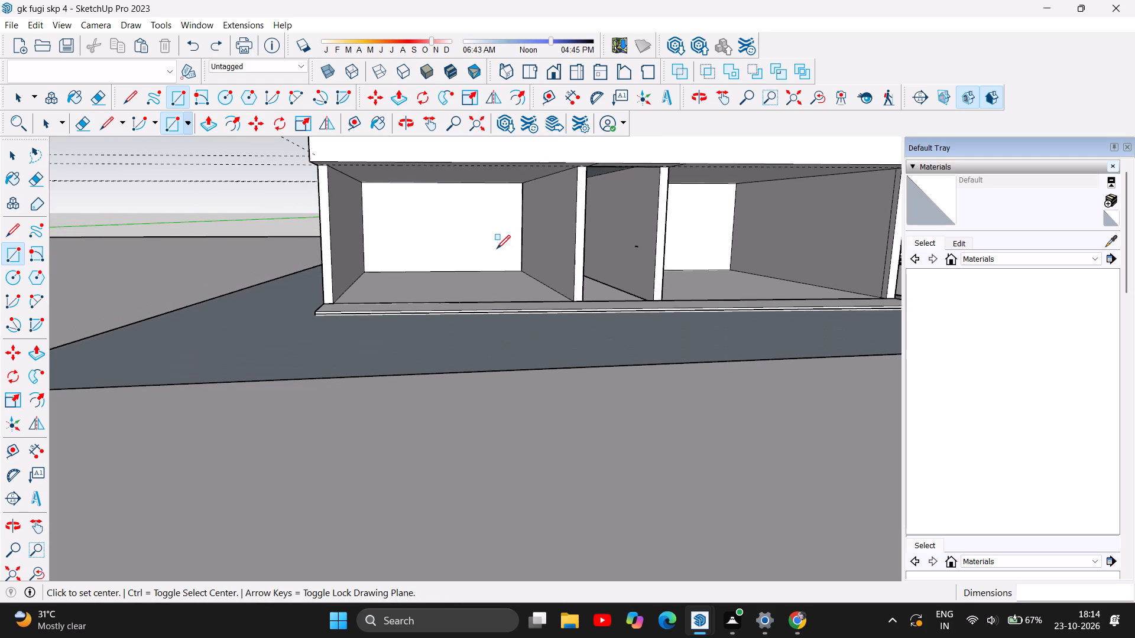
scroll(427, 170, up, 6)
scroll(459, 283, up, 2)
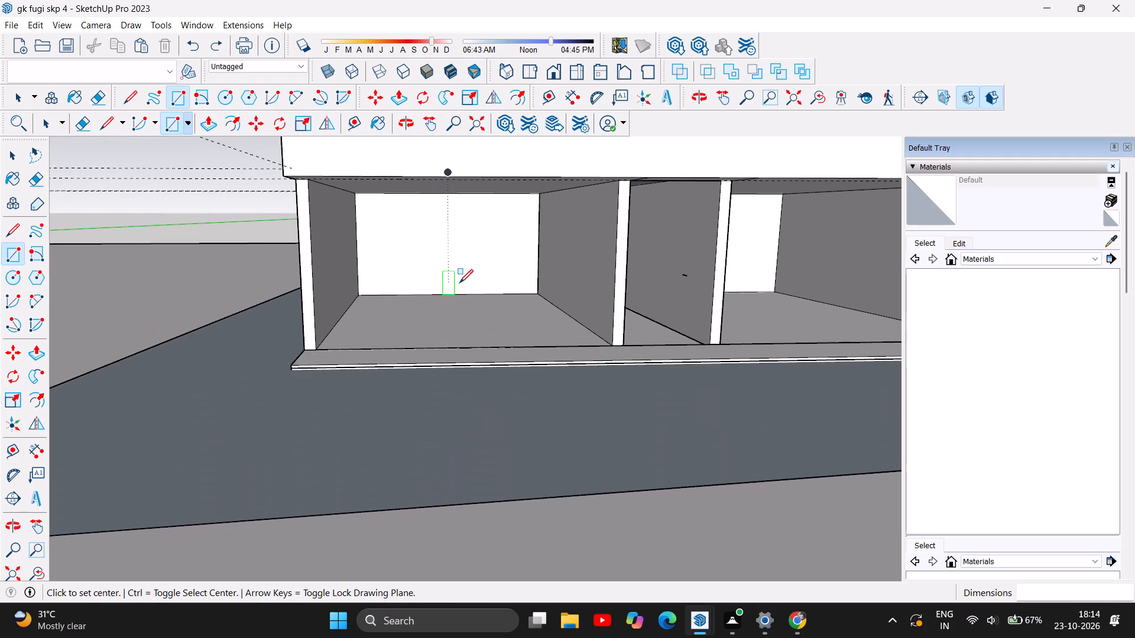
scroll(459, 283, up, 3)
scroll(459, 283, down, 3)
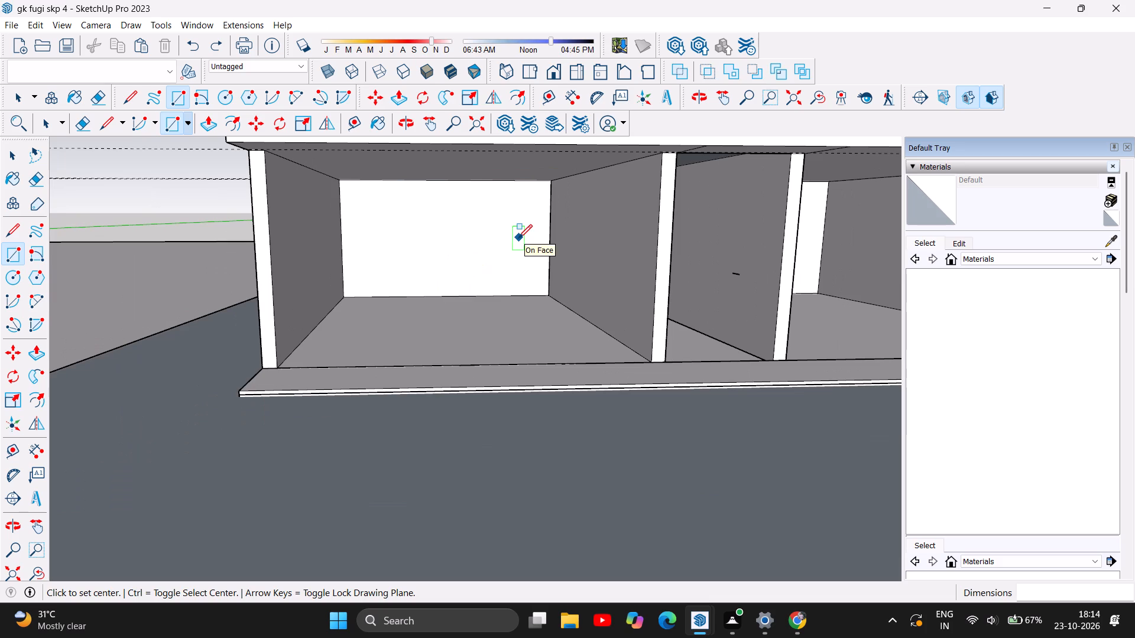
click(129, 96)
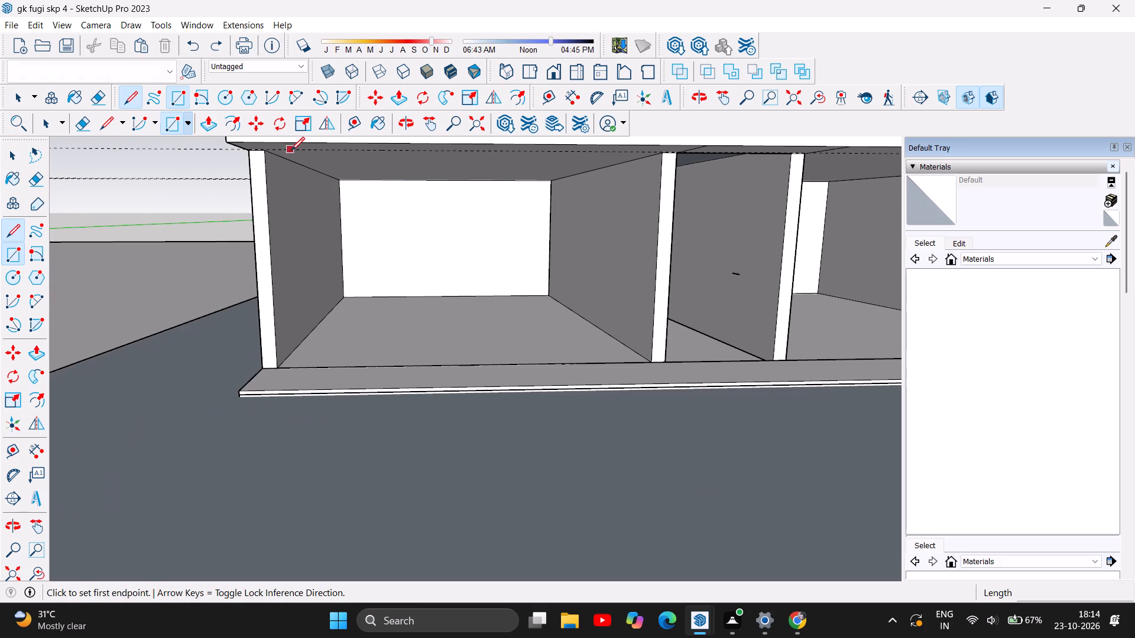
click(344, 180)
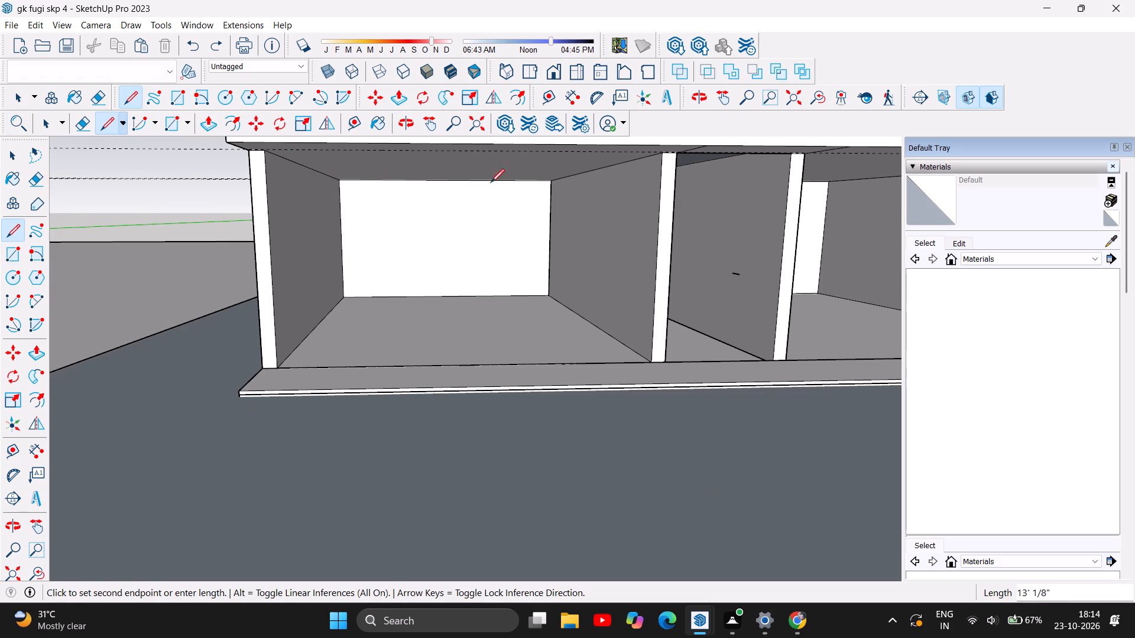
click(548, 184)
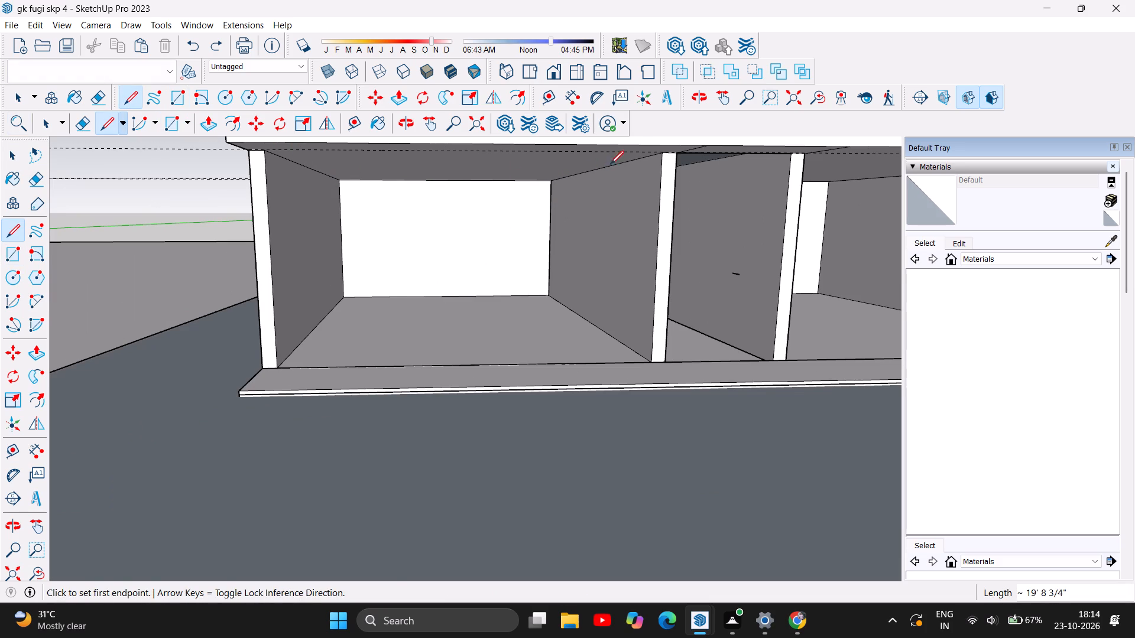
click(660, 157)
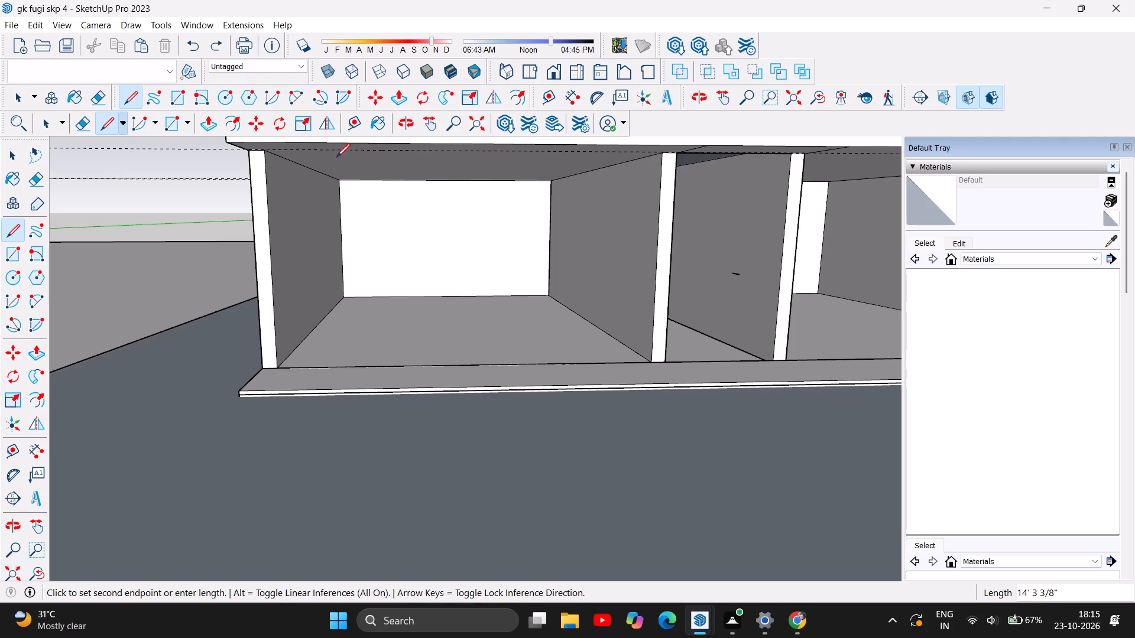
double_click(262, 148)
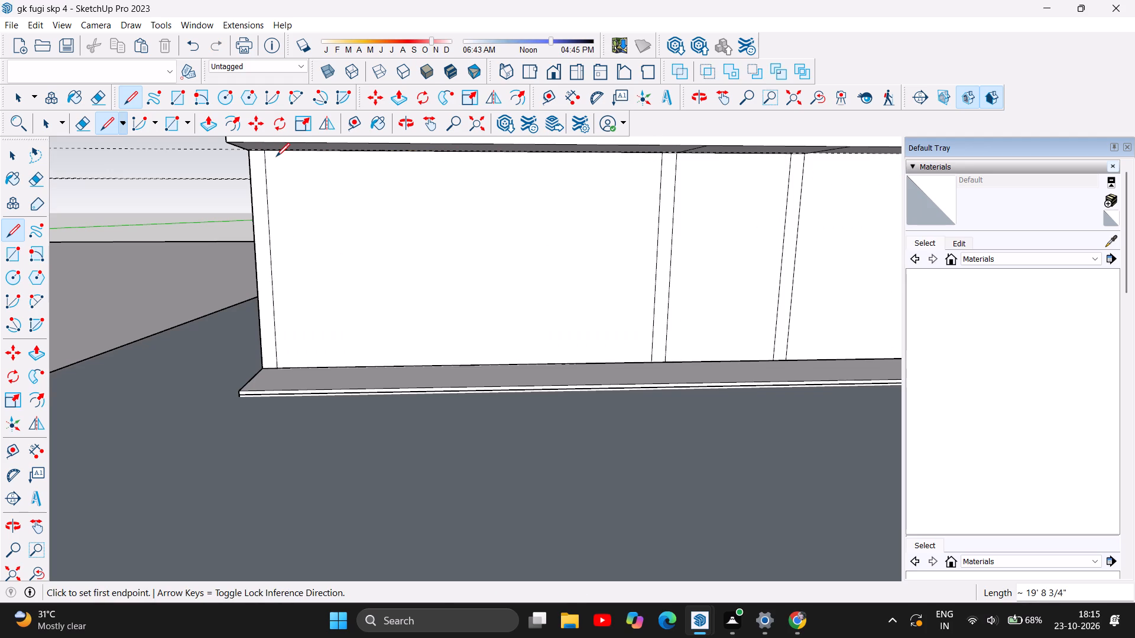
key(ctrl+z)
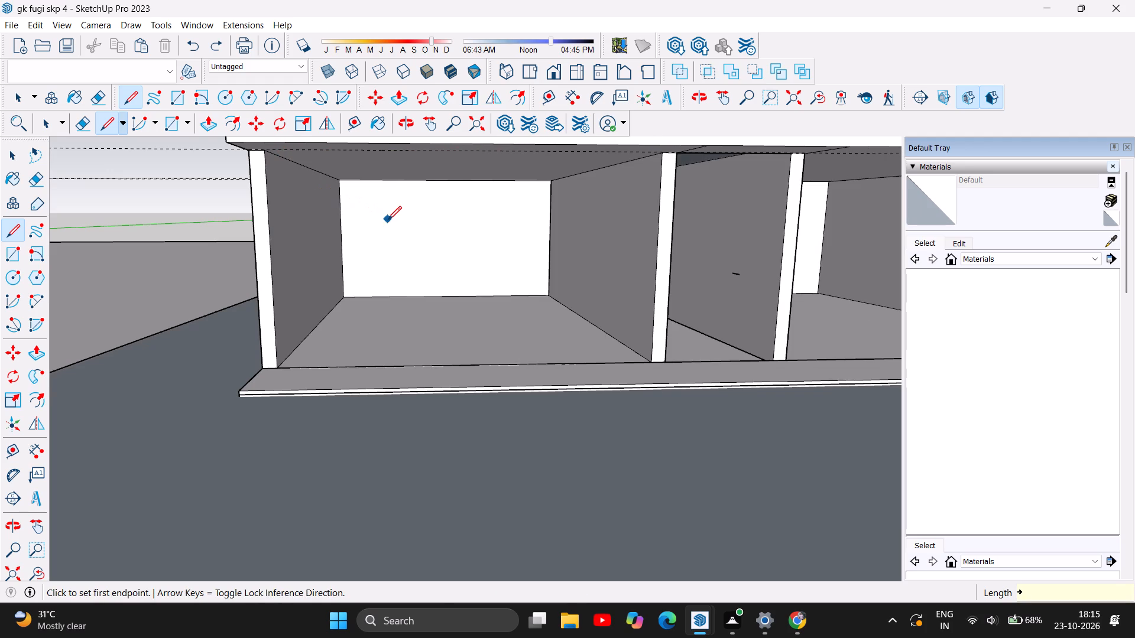
Draw a narrow rectangle, about 31' 2 1/4" by 2", along the foot of the bay's left wall from front to back.
scroll(406, 268, down, 3)
scroll(430, 282, up, 3)
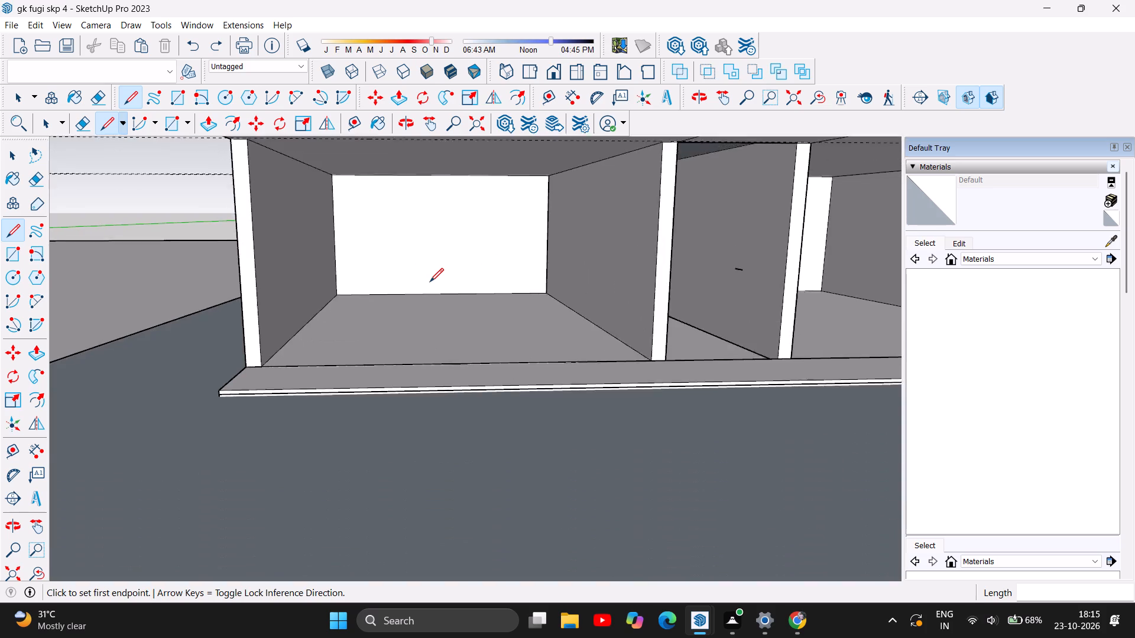
scroll(430, 282, up, 3)
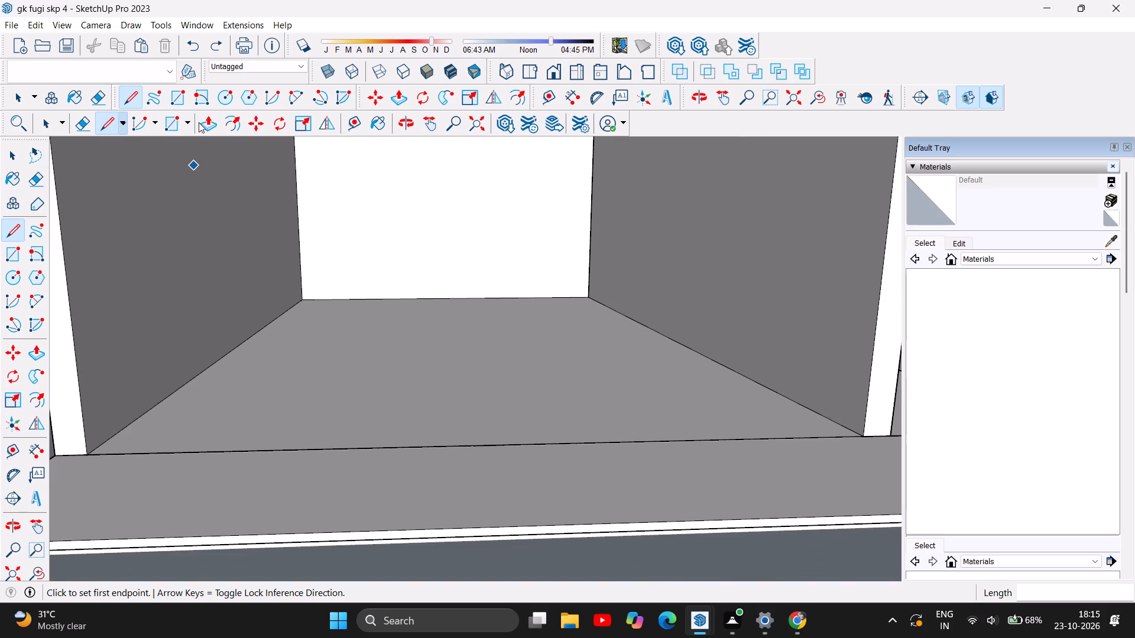
click(179, 96)
click(87, 457)
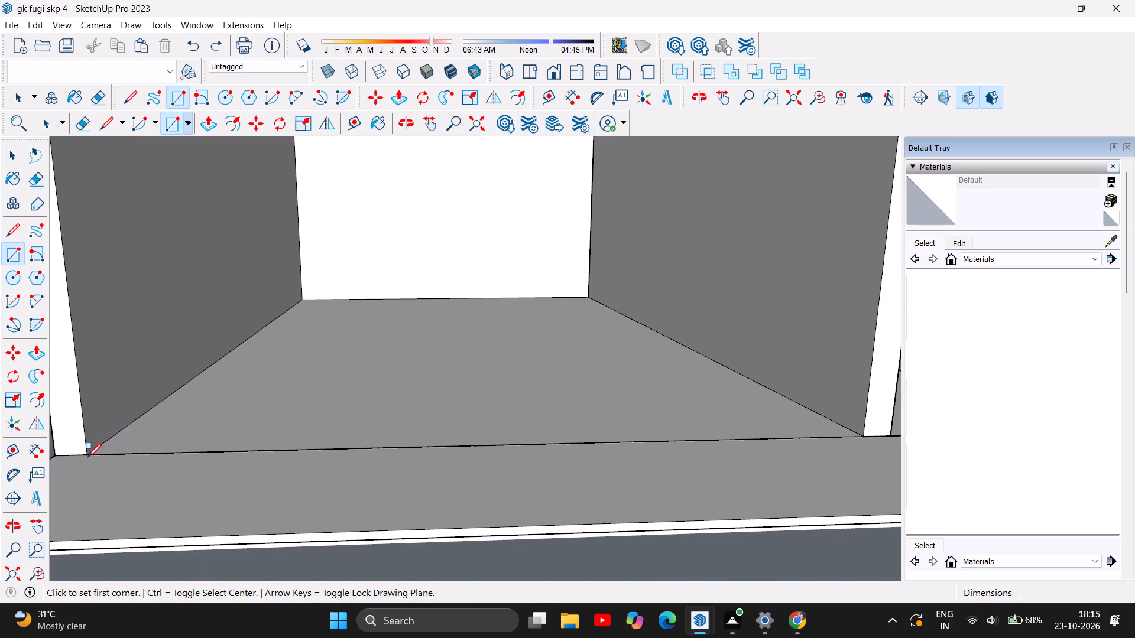
click(302, 300)
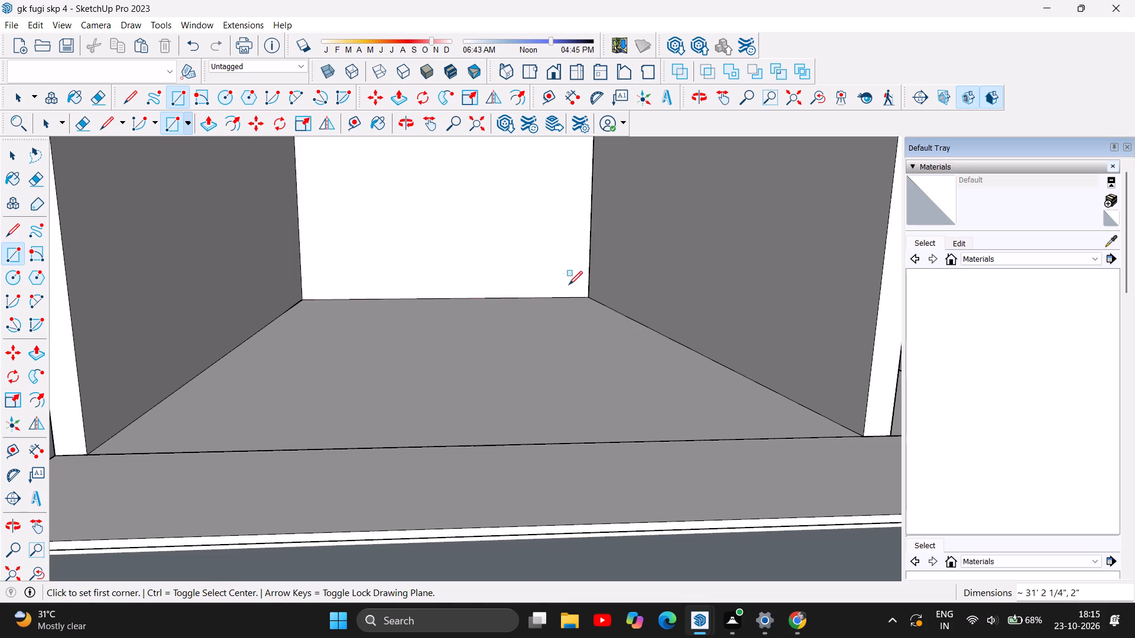
Draw two thin rectangles, about 31' 6" by 7/16" and 31' 6 1/4" by 7/16", along the foot of the bay's right wall.
click(589, 293)
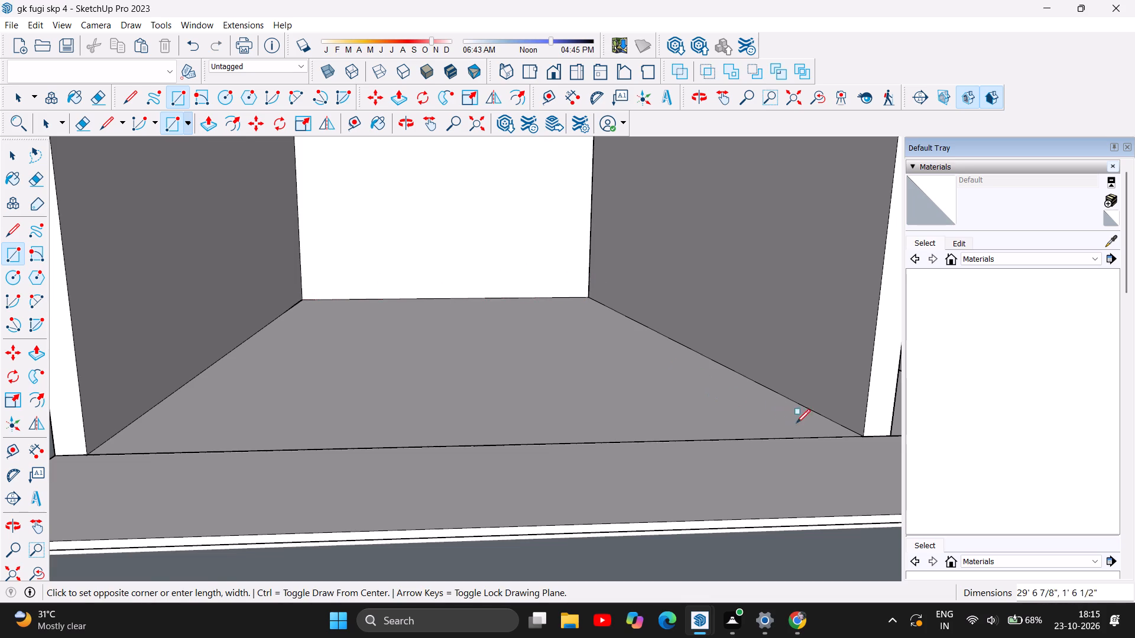
click(862, 437)
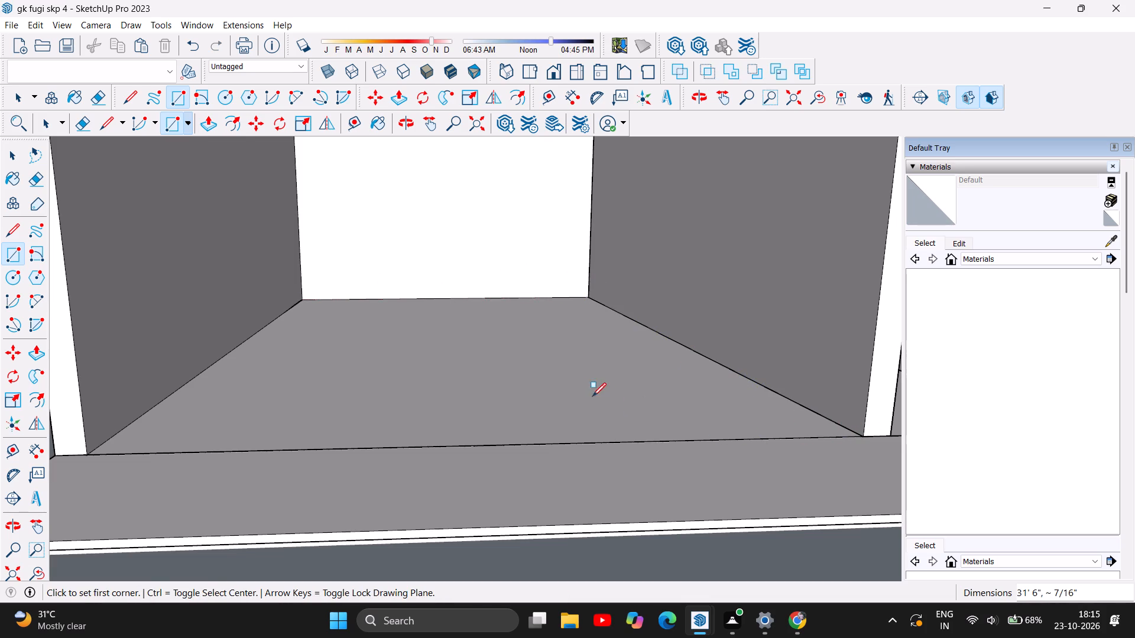
click(868, 438)
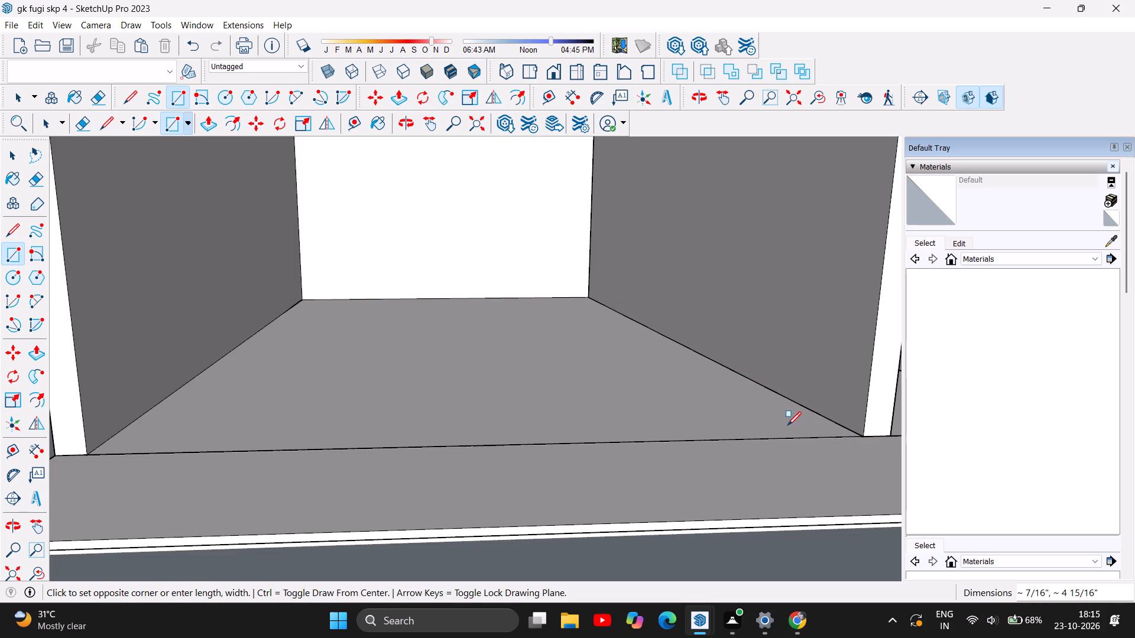
click(583, 294)
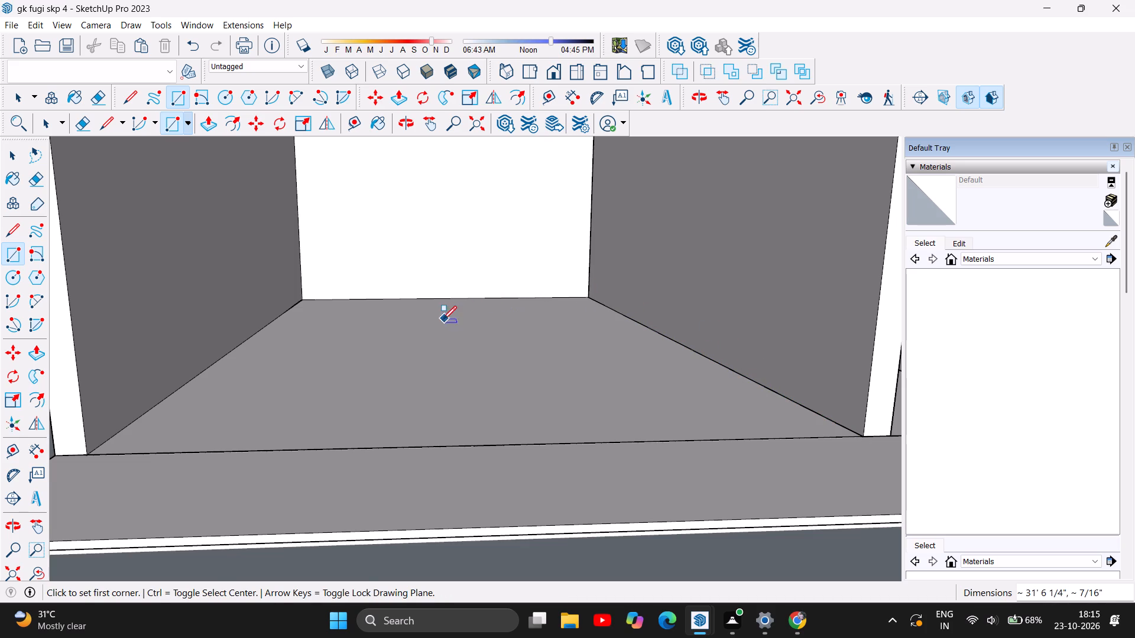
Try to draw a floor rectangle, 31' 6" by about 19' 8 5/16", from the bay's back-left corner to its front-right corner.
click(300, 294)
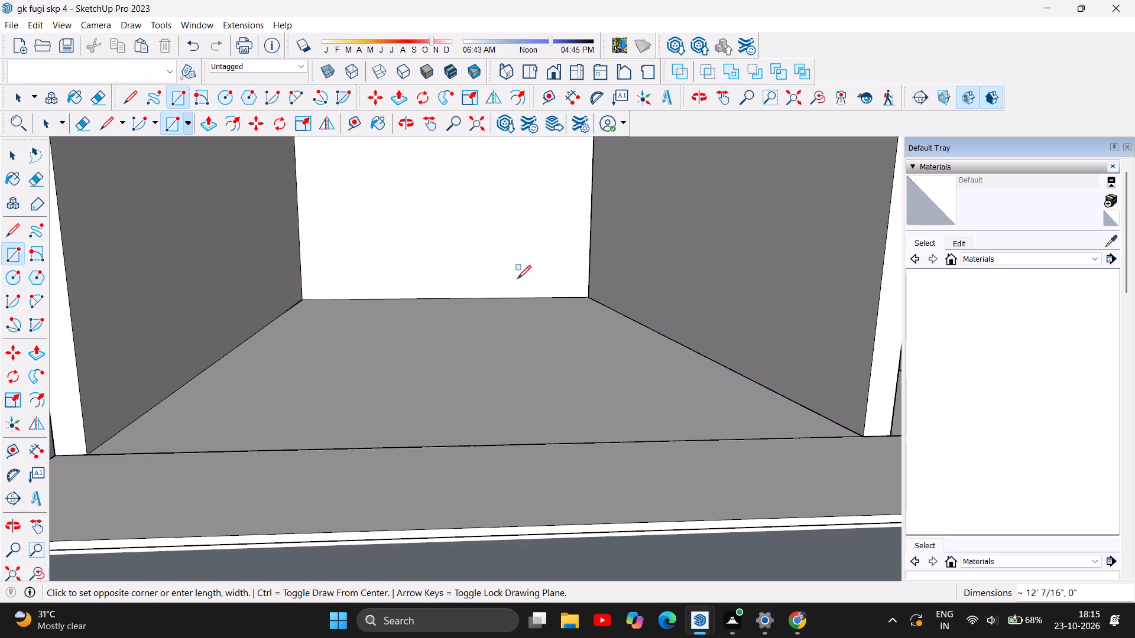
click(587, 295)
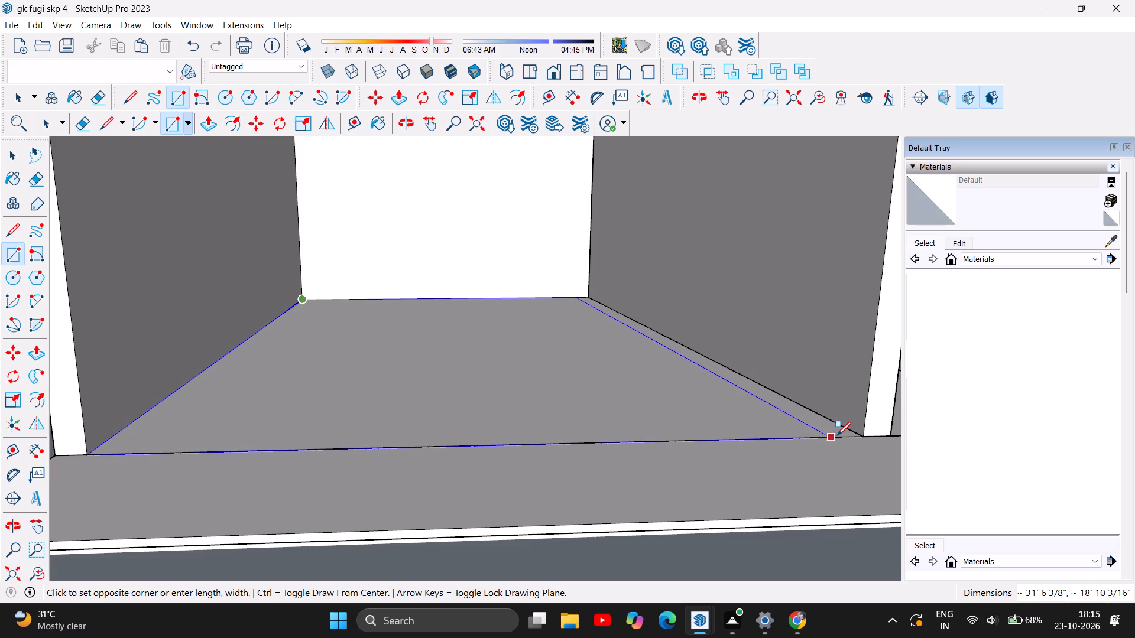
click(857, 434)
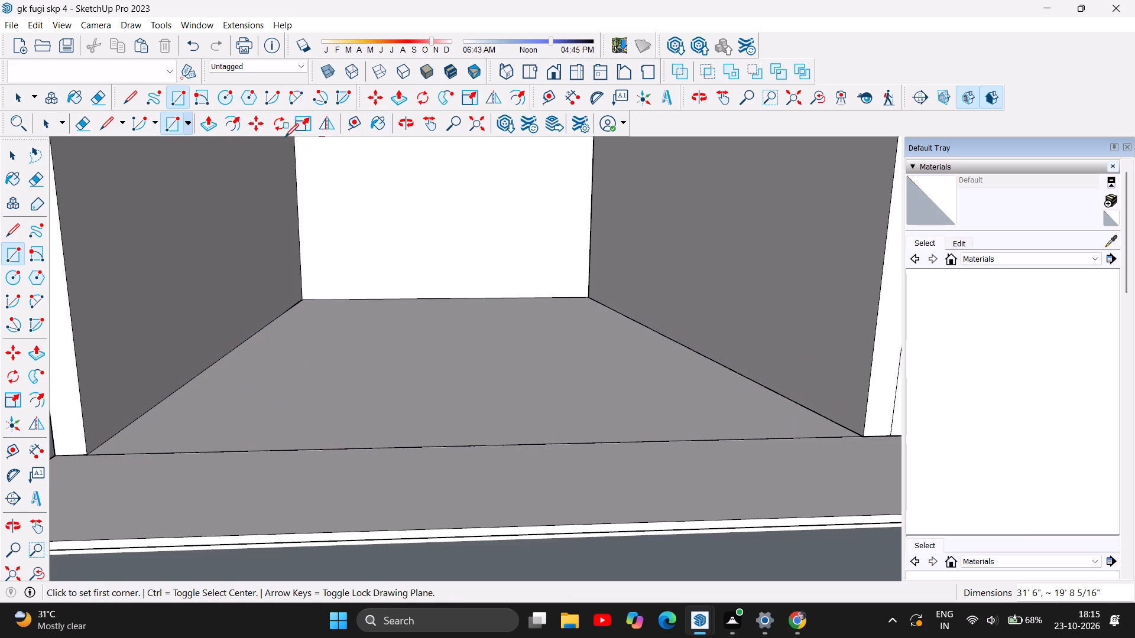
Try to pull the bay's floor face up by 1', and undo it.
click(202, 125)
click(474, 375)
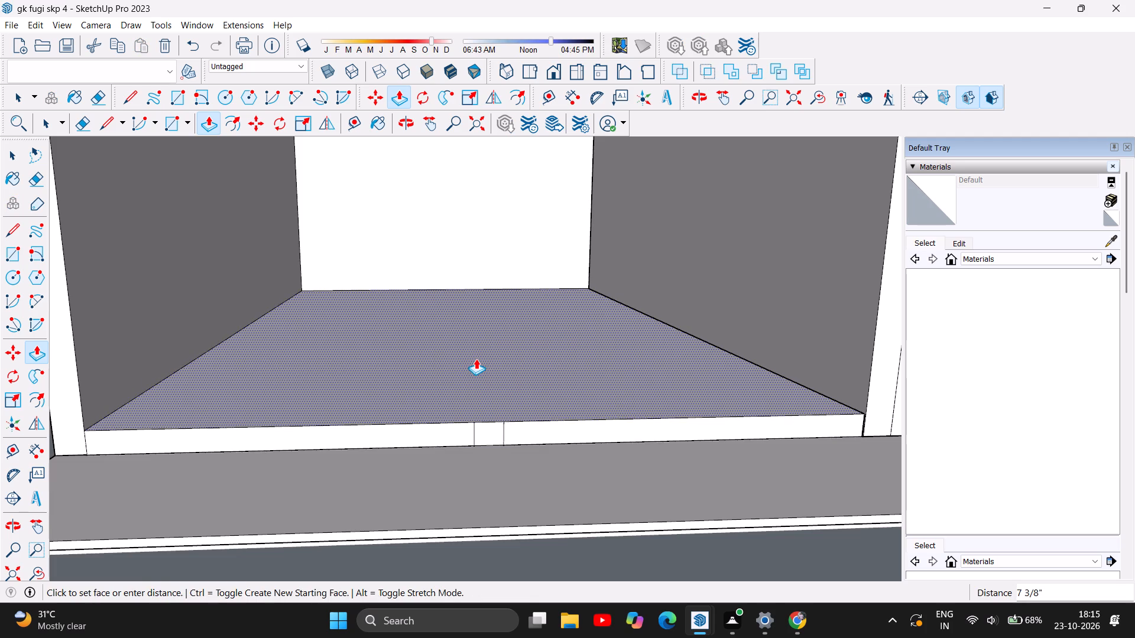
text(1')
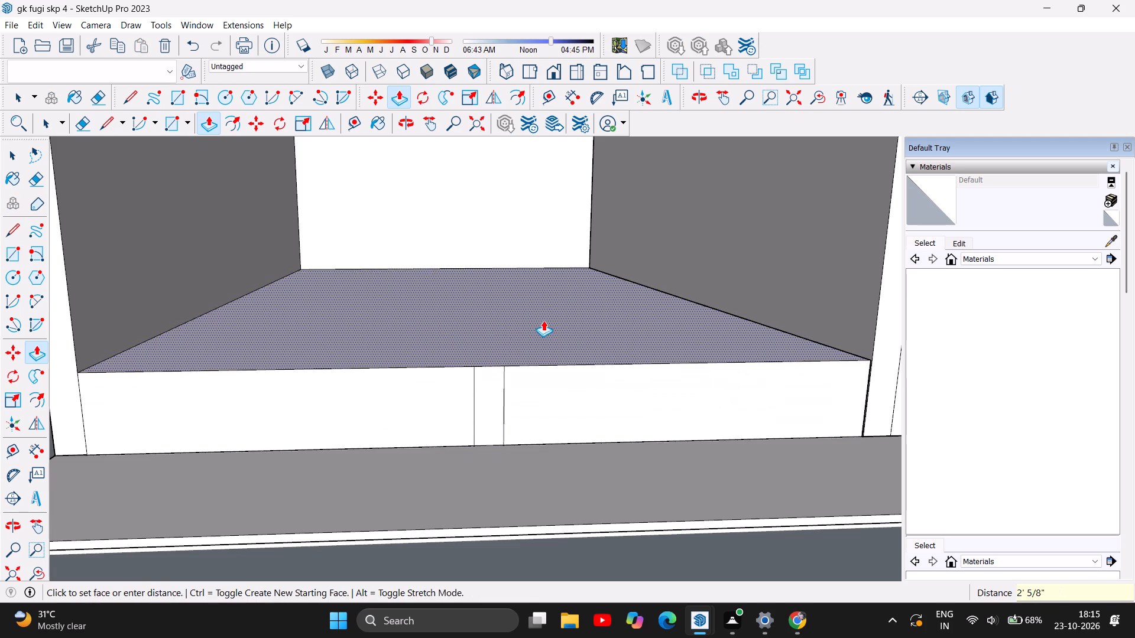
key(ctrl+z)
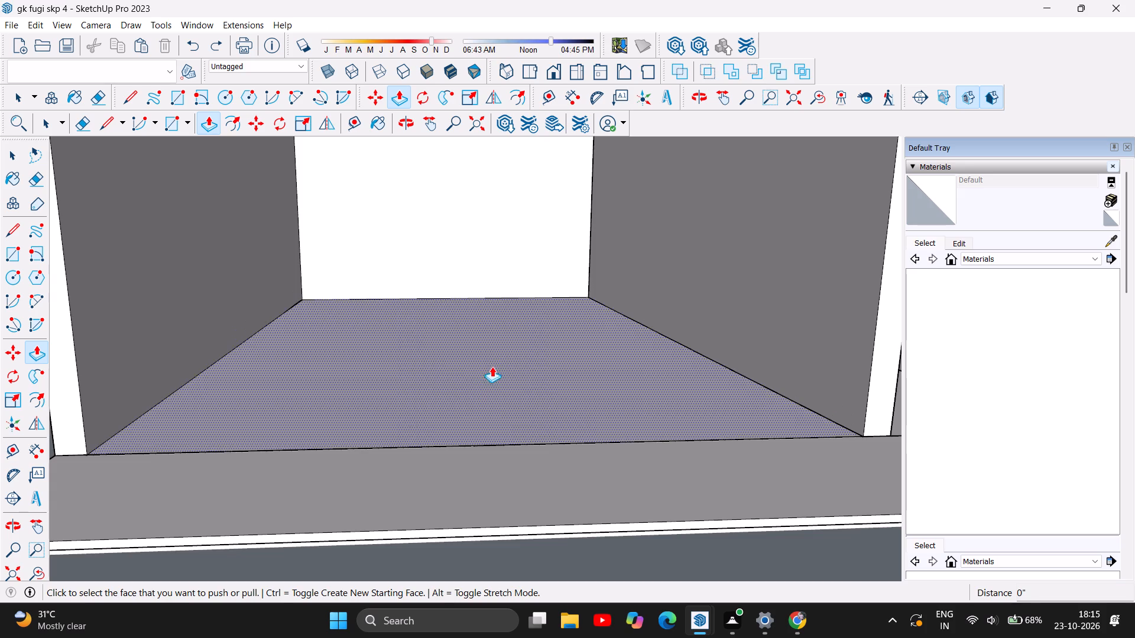
Push/Pull the empty shop bay's floor face up by 1'.
click(487, 379)
text(1')
key(Return)
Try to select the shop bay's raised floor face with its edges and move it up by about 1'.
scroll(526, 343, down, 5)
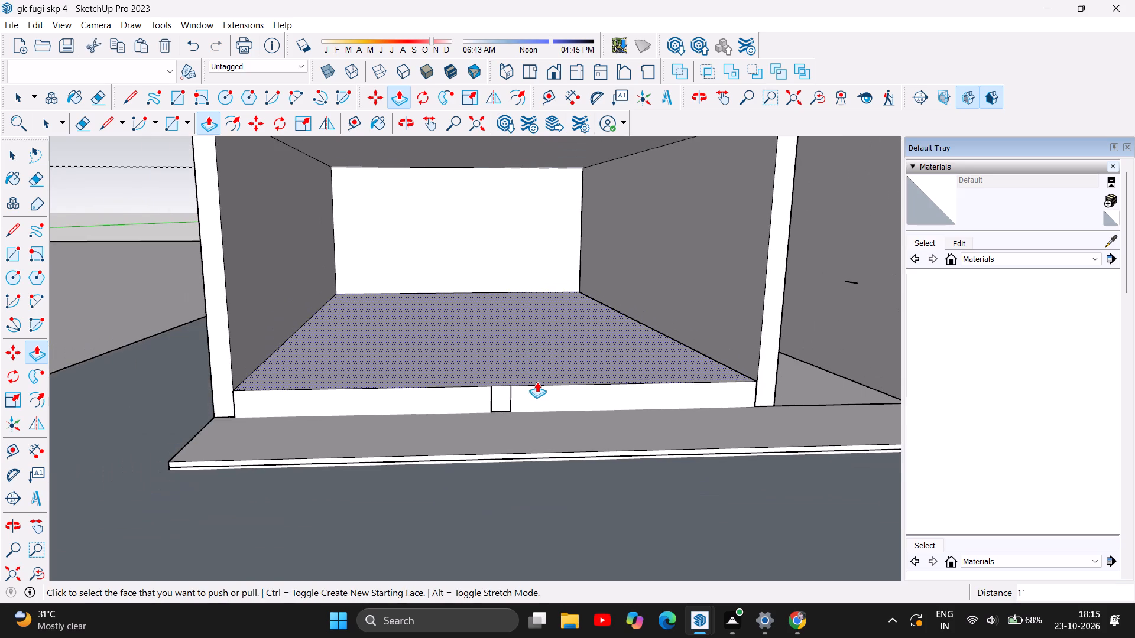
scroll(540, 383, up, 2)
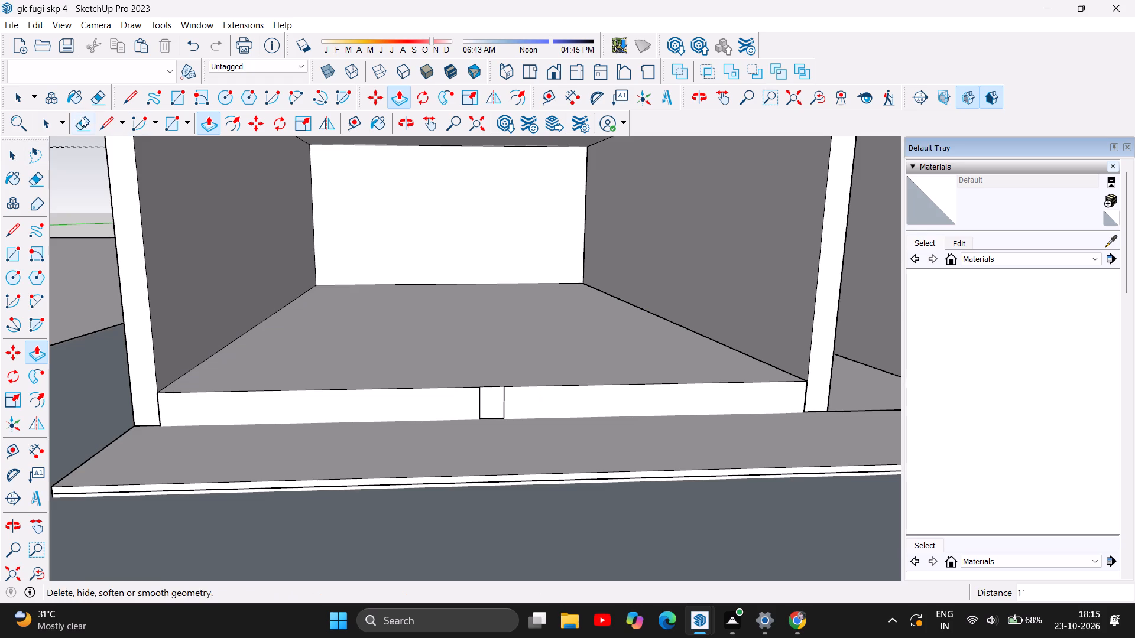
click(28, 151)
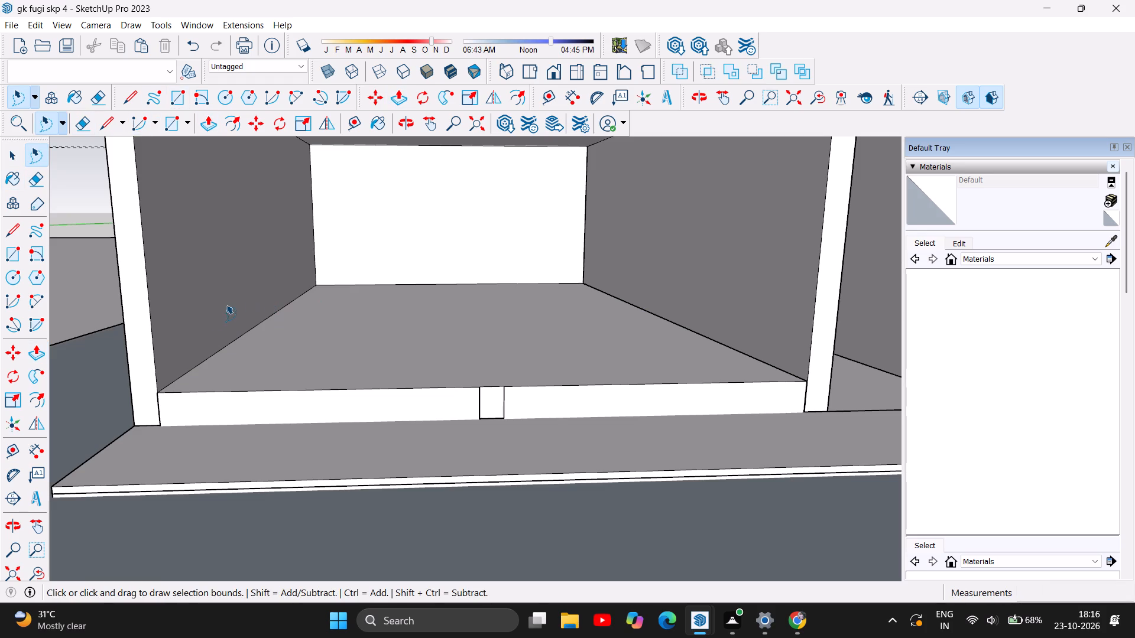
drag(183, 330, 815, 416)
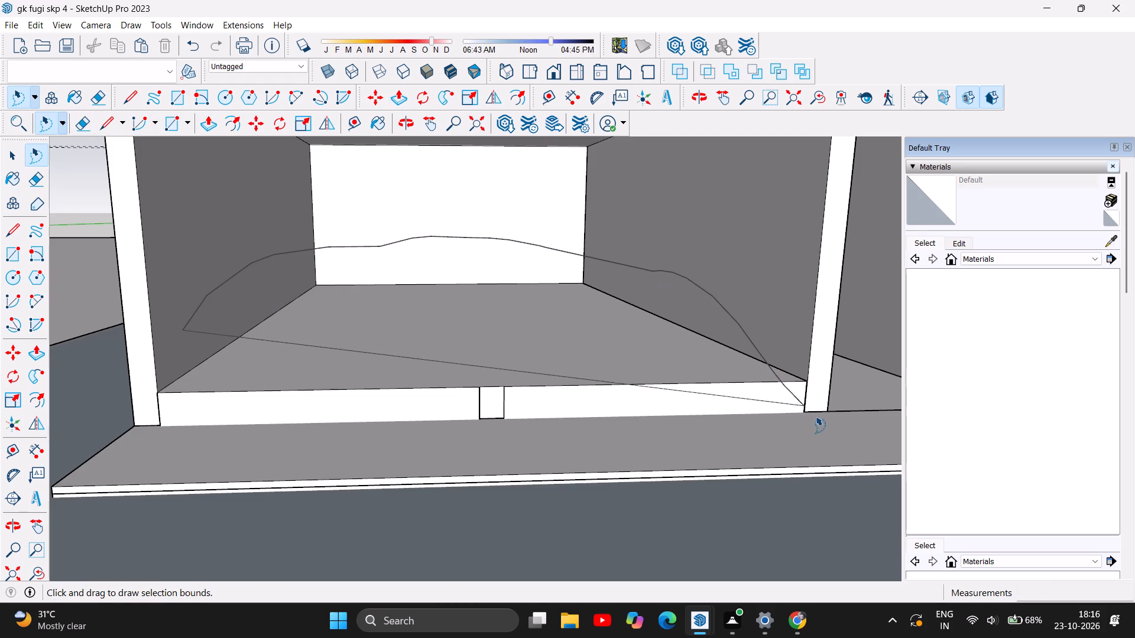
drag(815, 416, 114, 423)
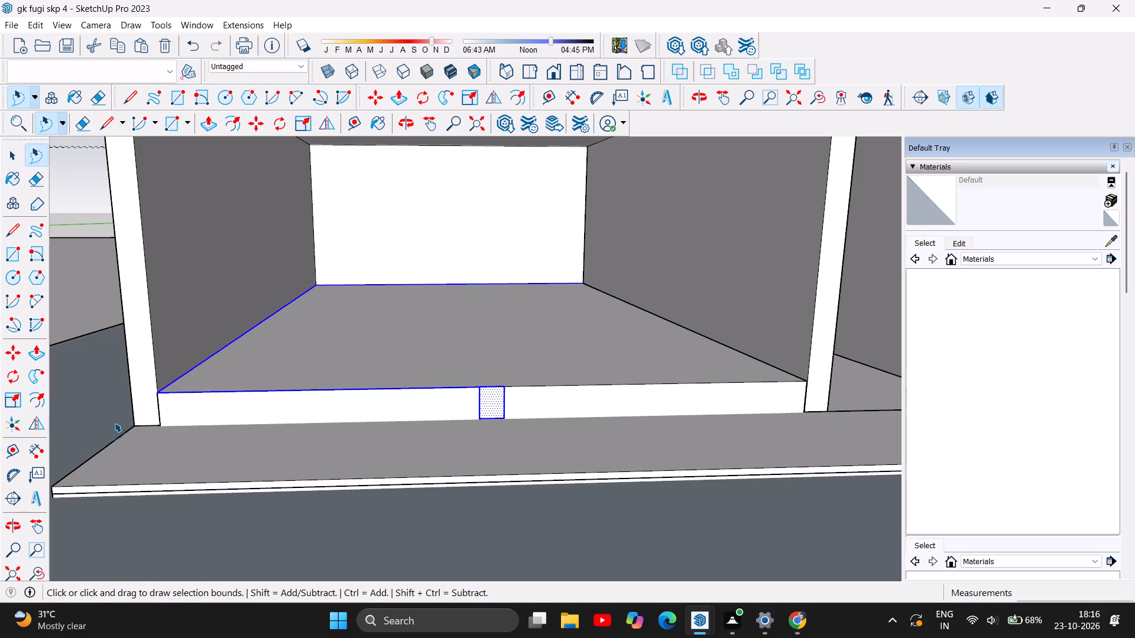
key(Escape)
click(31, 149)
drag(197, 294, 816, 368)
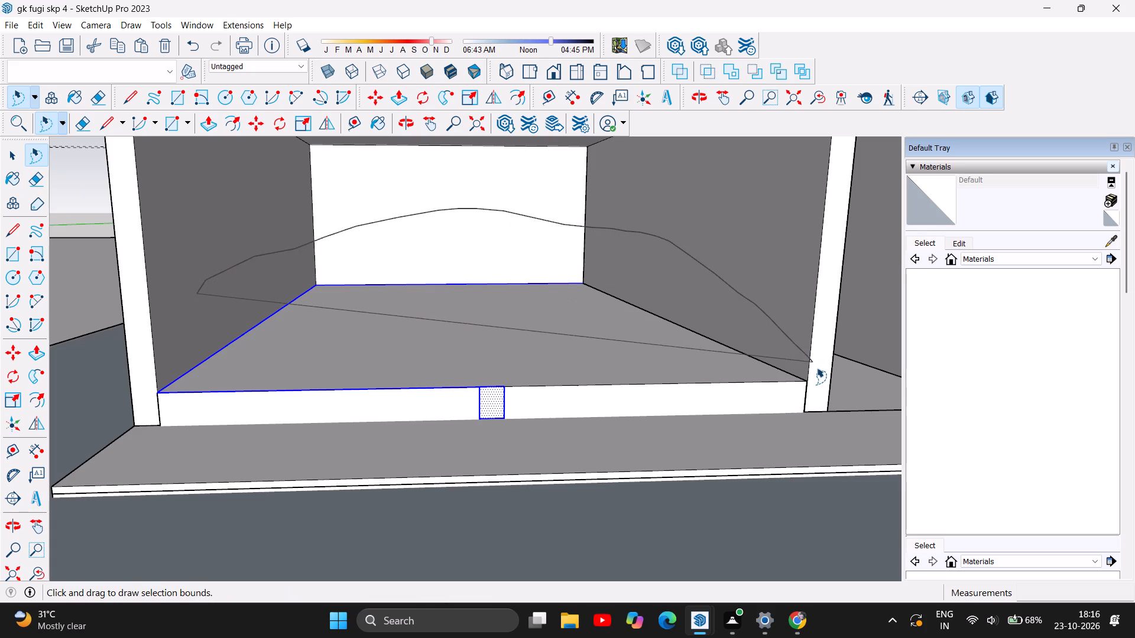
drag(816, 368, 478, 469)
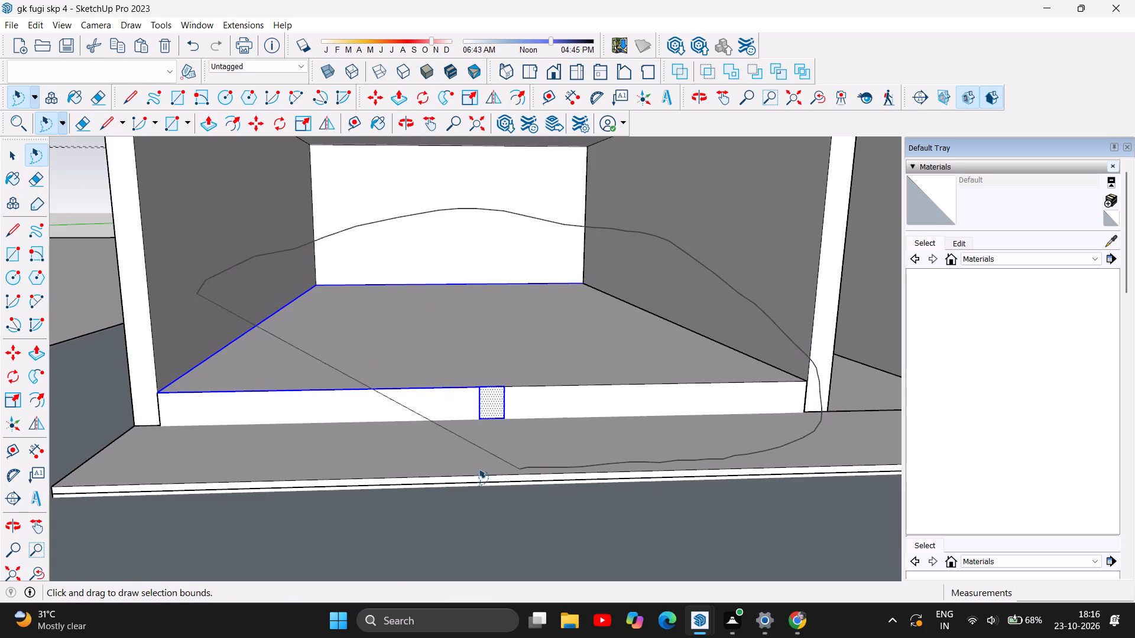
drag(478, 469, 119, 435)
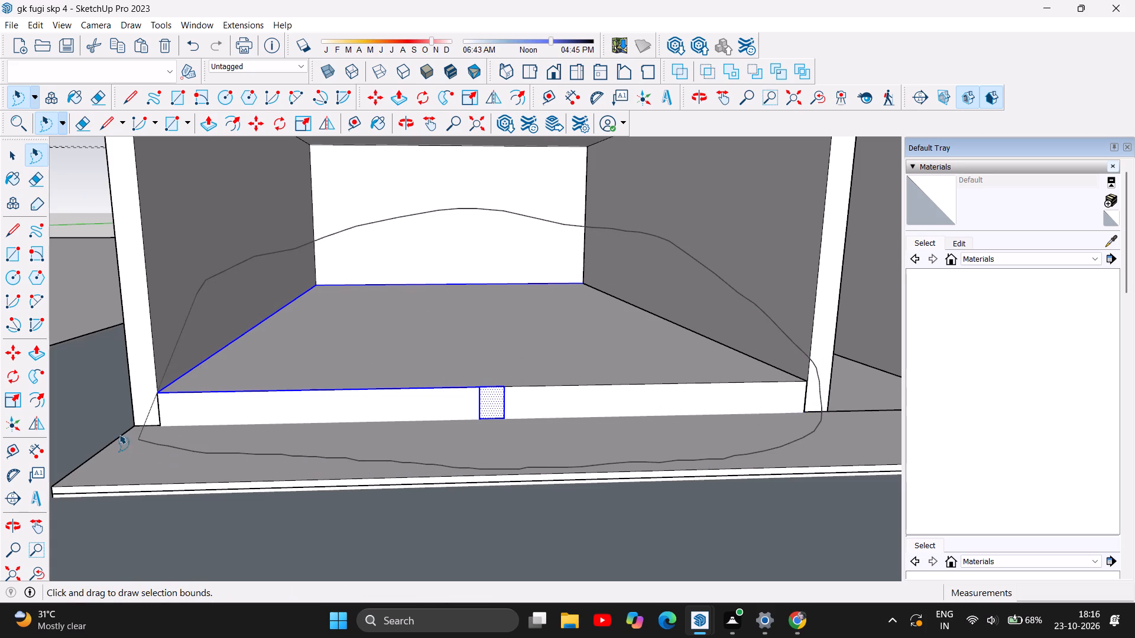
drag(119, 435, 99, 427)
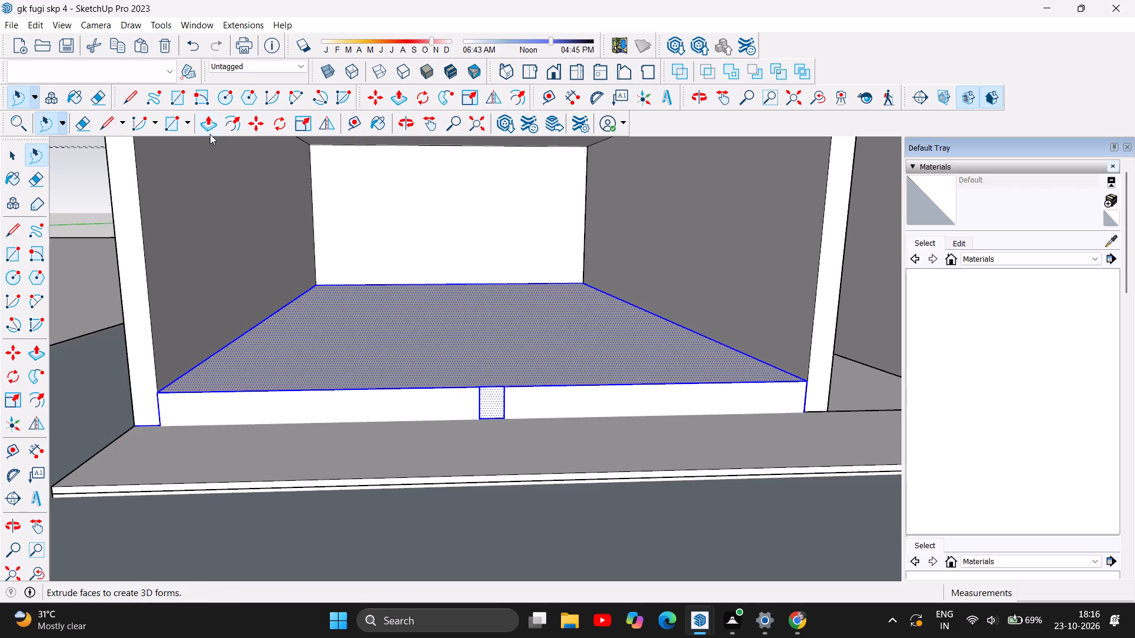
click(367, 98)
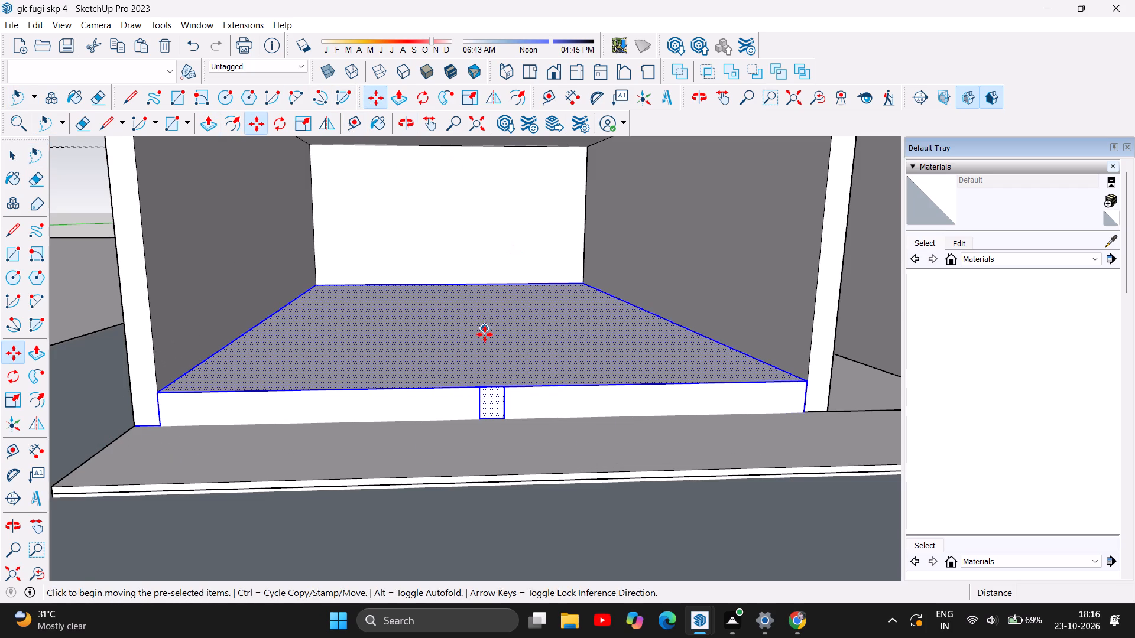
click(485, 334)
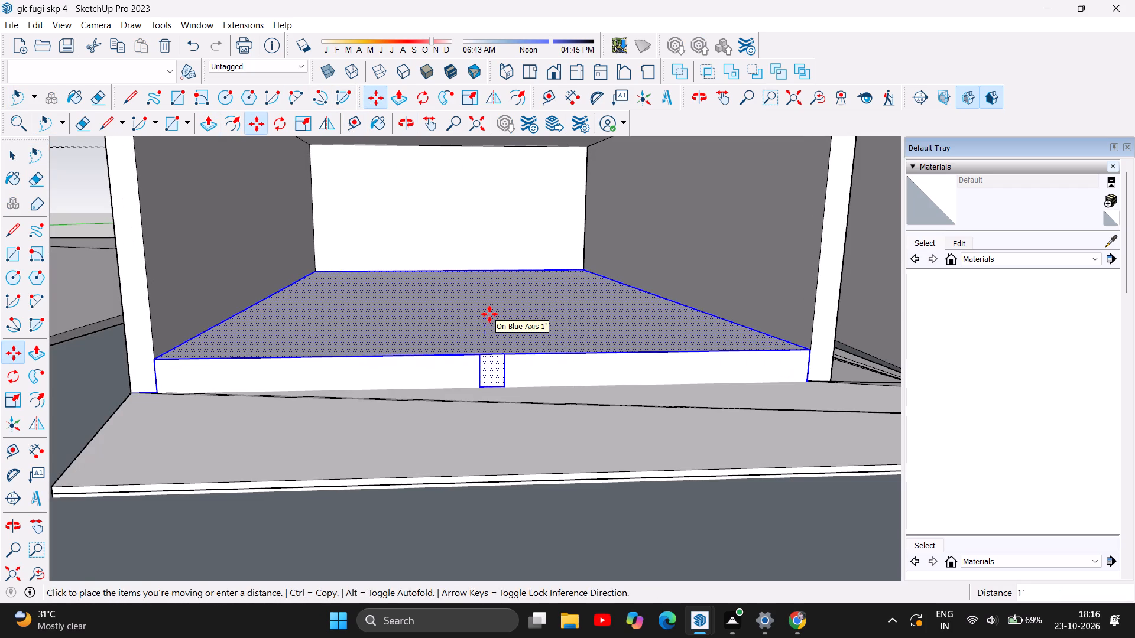
Undo the floor move, the 1' floor raise and the preceding drawing edits in the shop bay, and clear the selection.
key(ctrl+z)
key(ctrl+z)
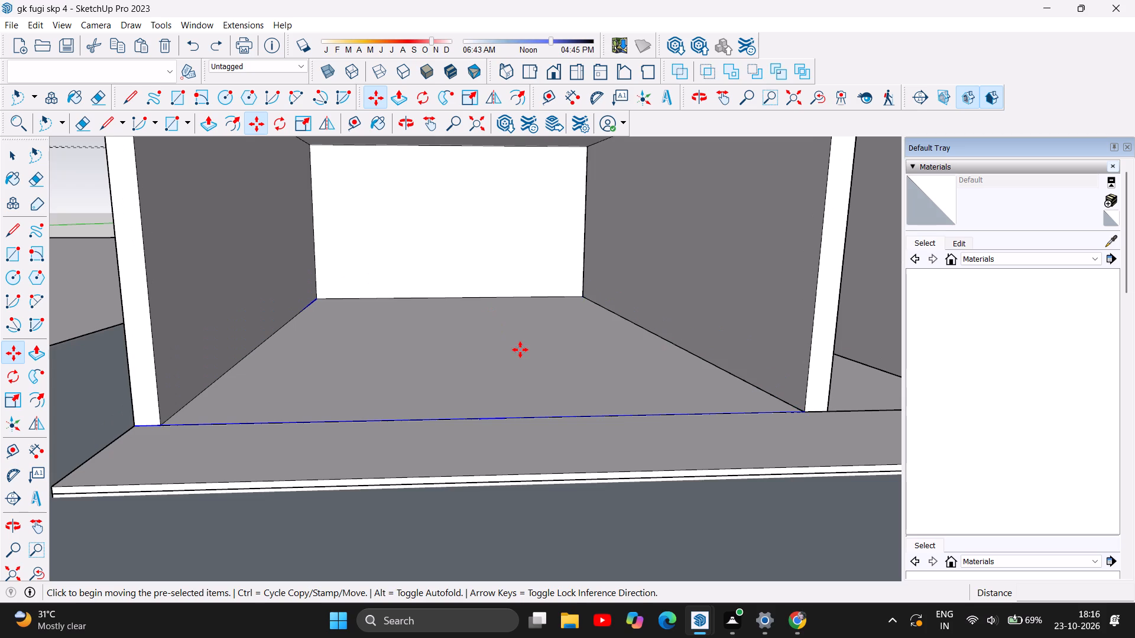
key(ctrl+z)
key(ctrl+z)
key(ctrl+z)
key(ctrl+z)
key(ctrl+z)
key(ctrl+z)
key(ctrl+z)
ctrl+scroll(397, 454, down, 4)
key(ctrl+z)
ctrl+scroll(397, 454, down, 4)
key(ctrl+z)
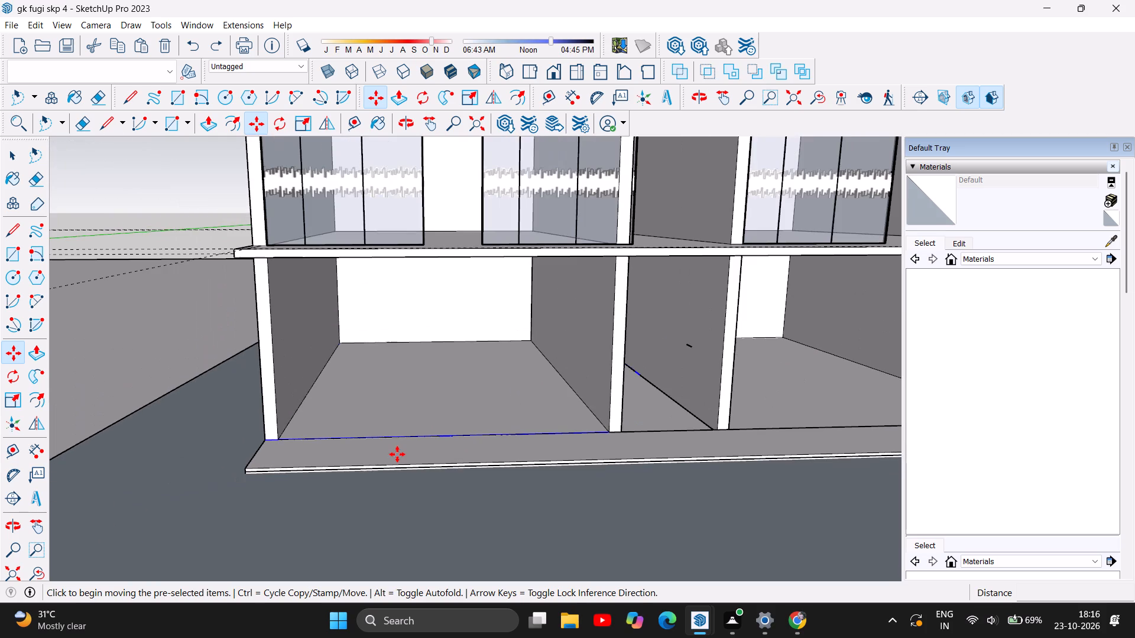
scroll(397, 454, down, 11)
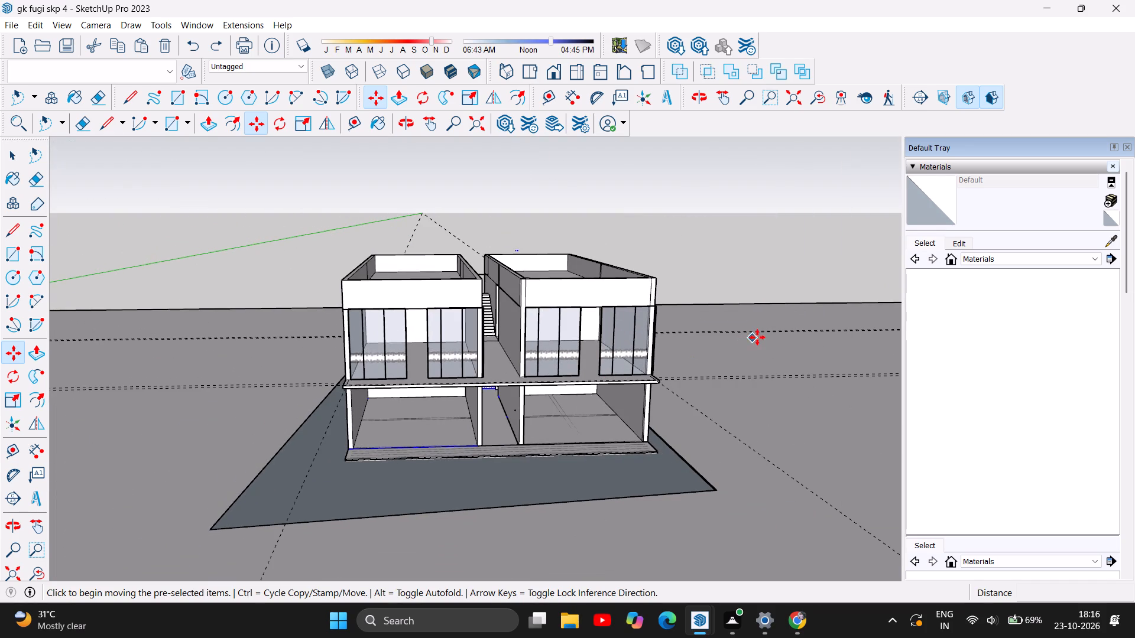
key(Escape)
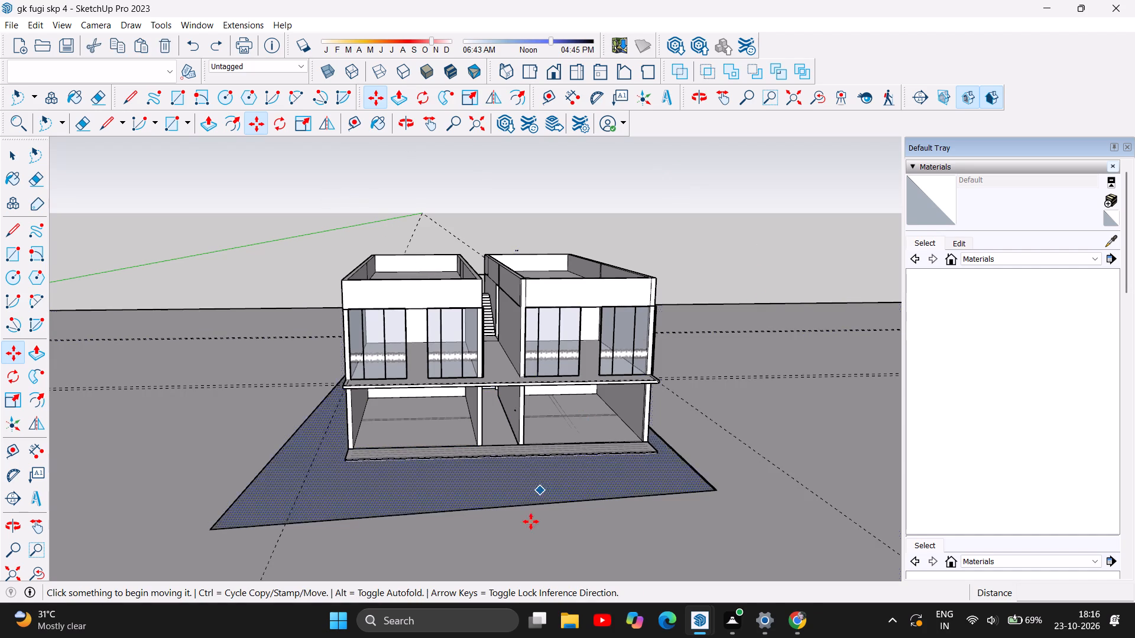
Copy the empty shop bay's floor face and paste the copy just beneath the bay's ceiling.
scroll(475, 479, up, 4)
scroll(456, 386, up, 3)
scroll(378, 365, up, 4)
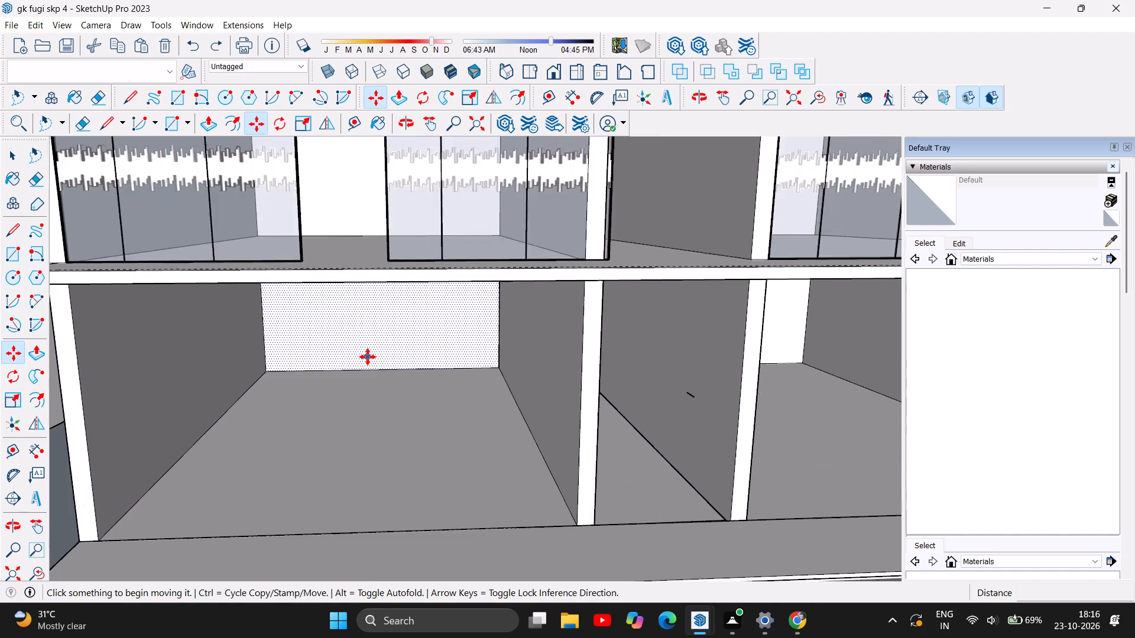
scroll(380, 227, down, 3)
scroll(436, 227, down, 4)
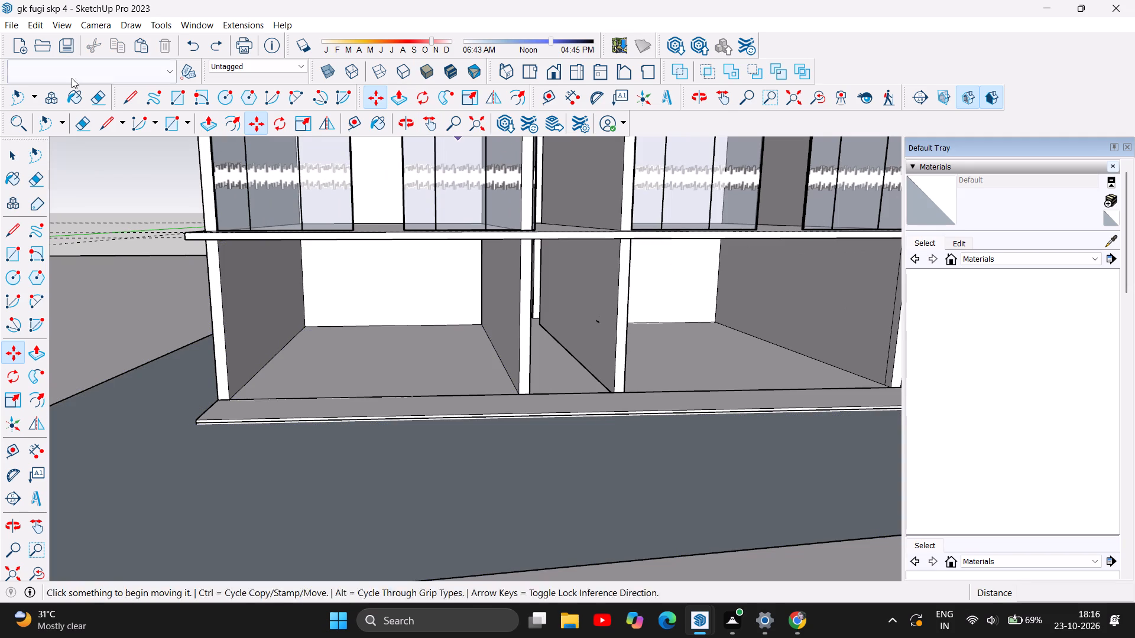
click(371, 101)
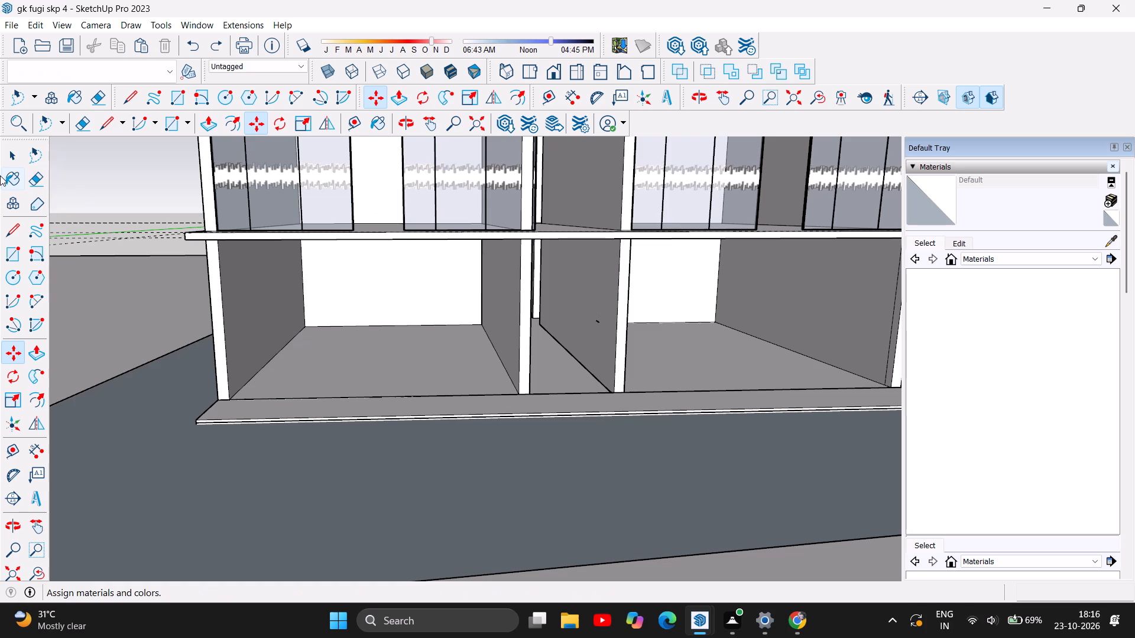
click(11, 160)
click(446, 373)
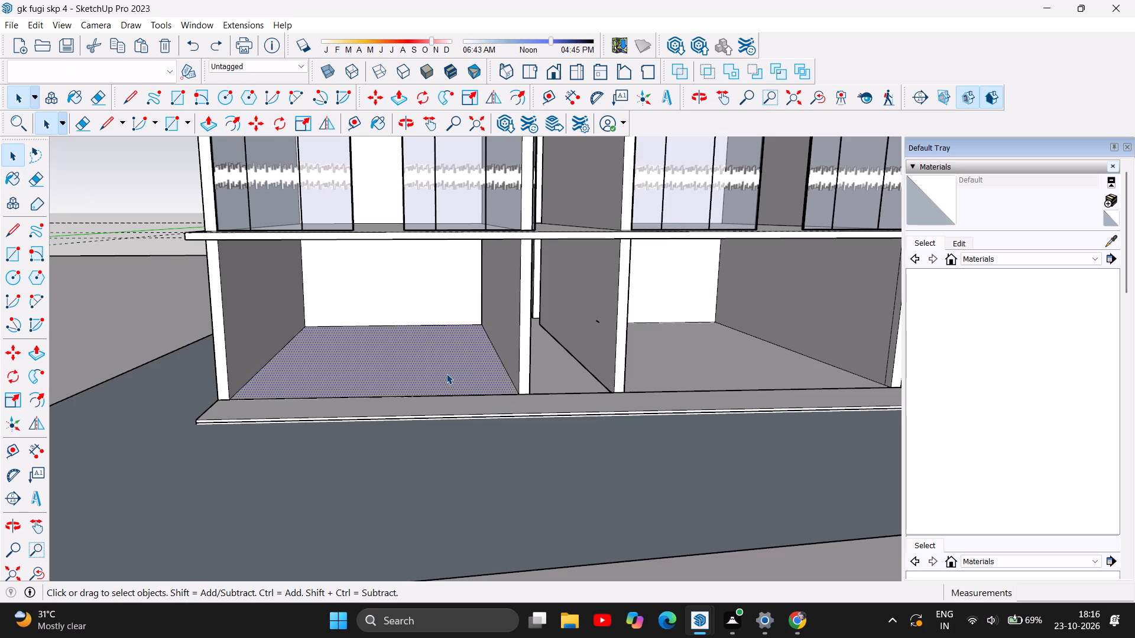
key(ctrl+c)
key(ctrl+v)
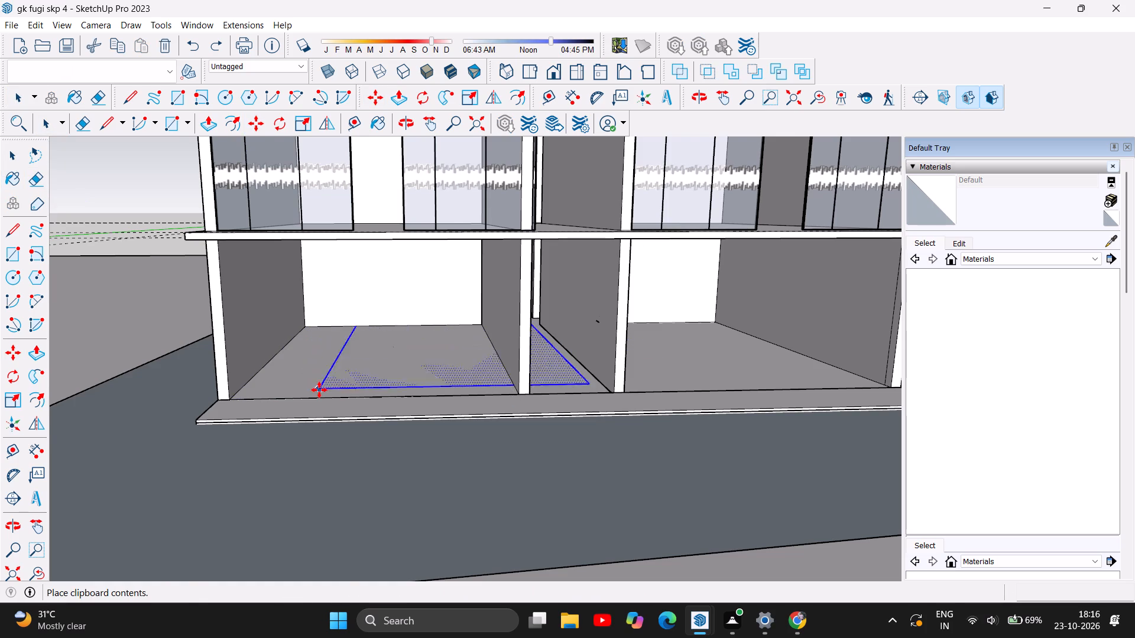
scroll(319, 390, down, 2)
scroll(265, 305, up, 12)
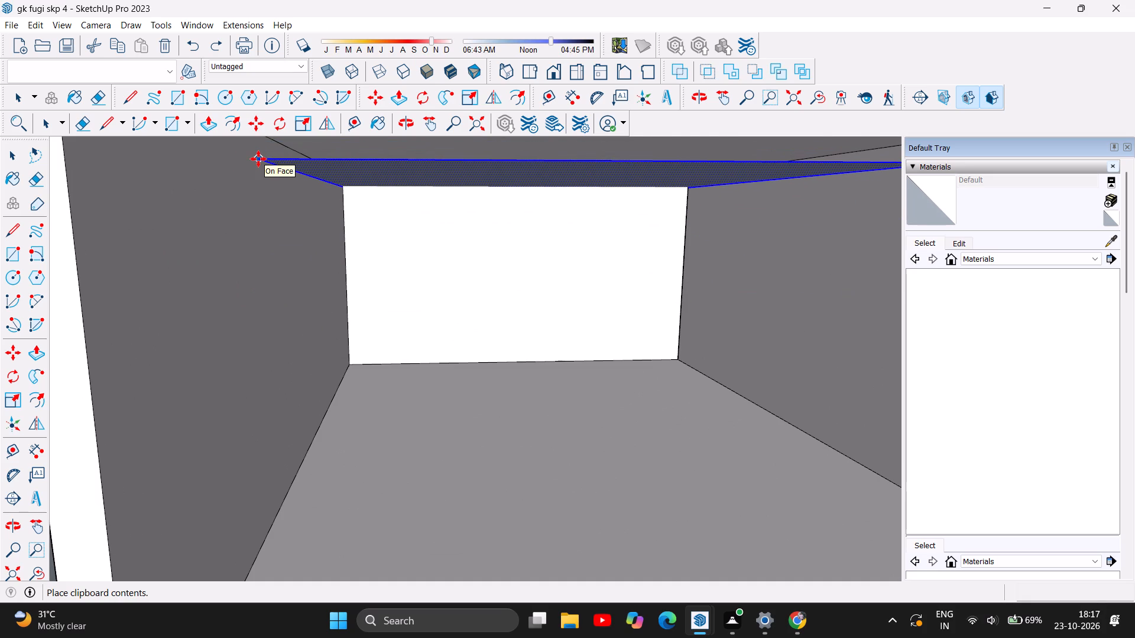
click(258, 164)
scroll(379, 332, down, 4)
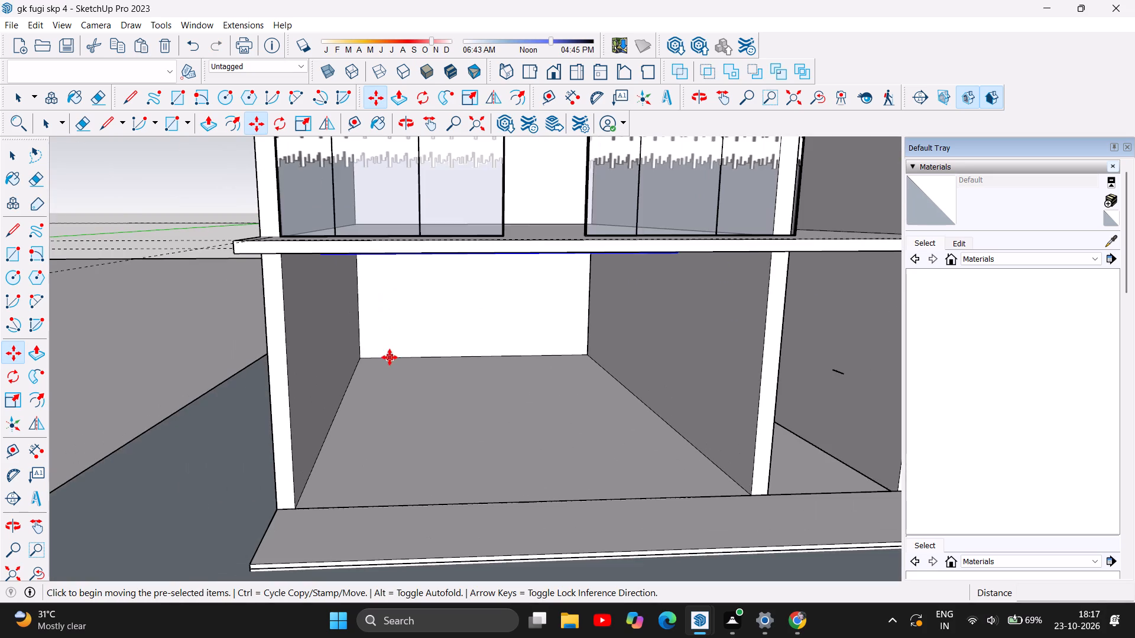
Place a guide line 1' below the existing guide that runs along the shop bay's ceiling.
scroll(425, 336, up, 3)
scroll(502, 315, down, 1)
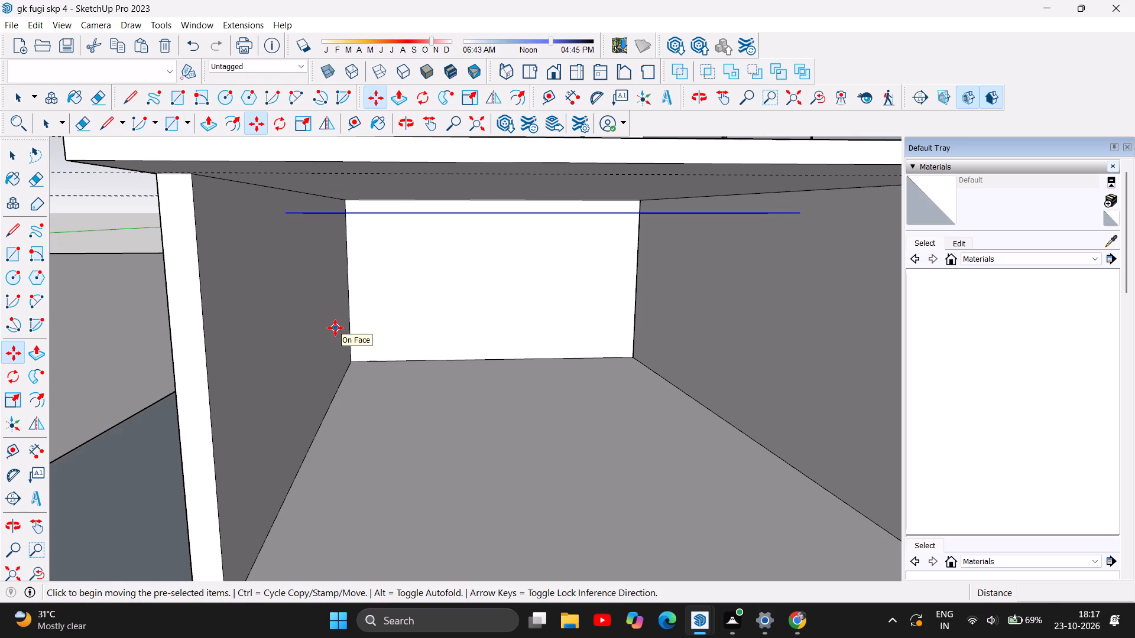
key(t)
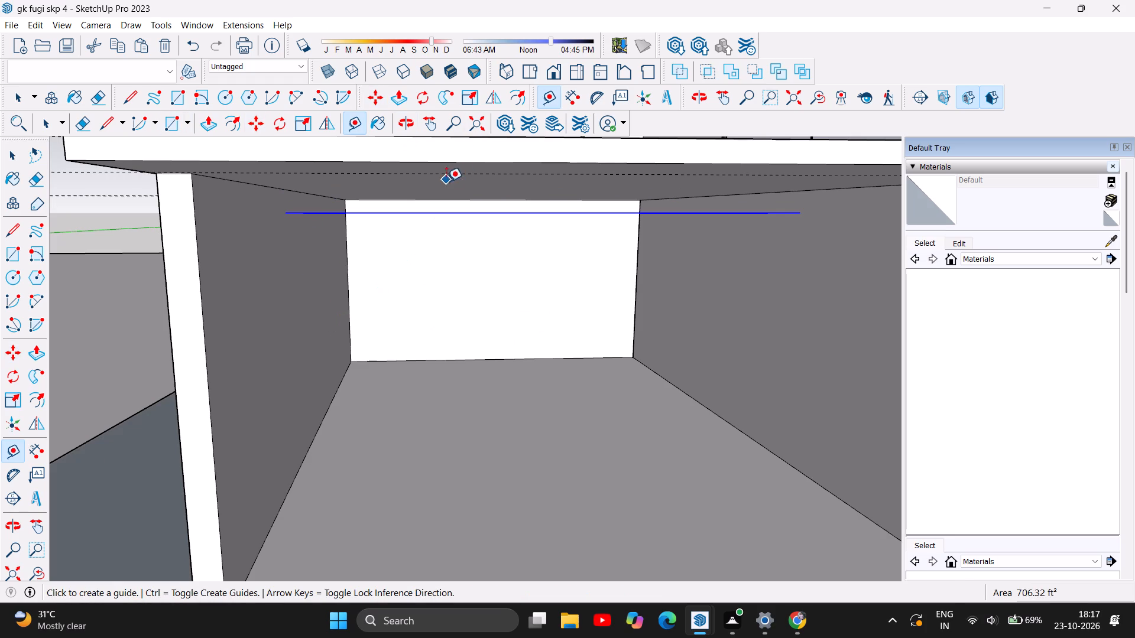
double_click(445, 174)
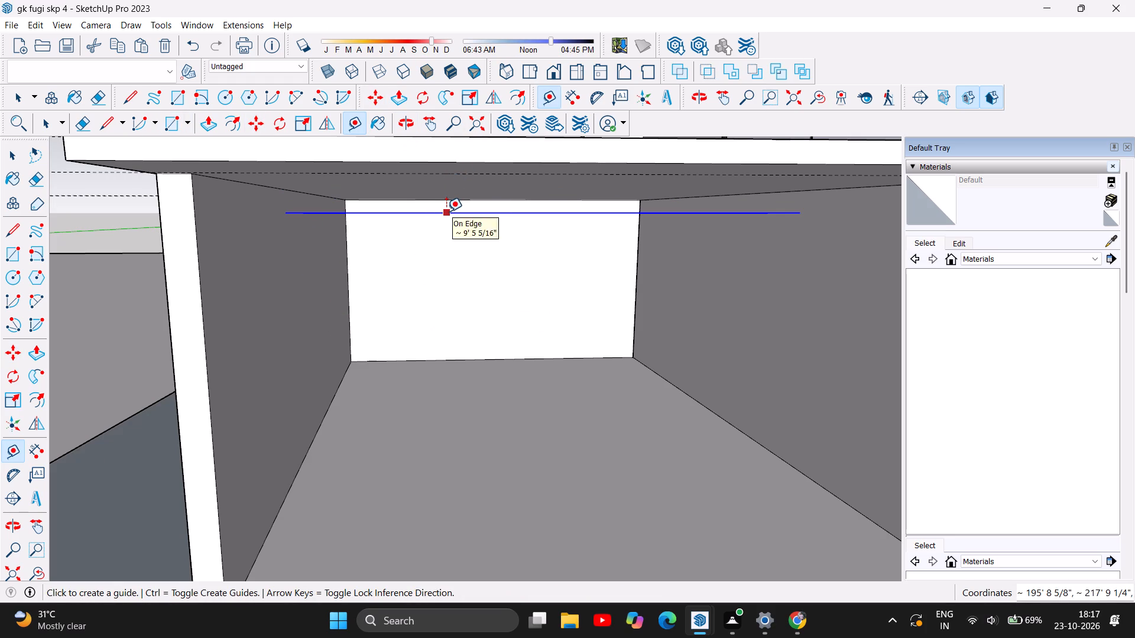
click(458, 172)
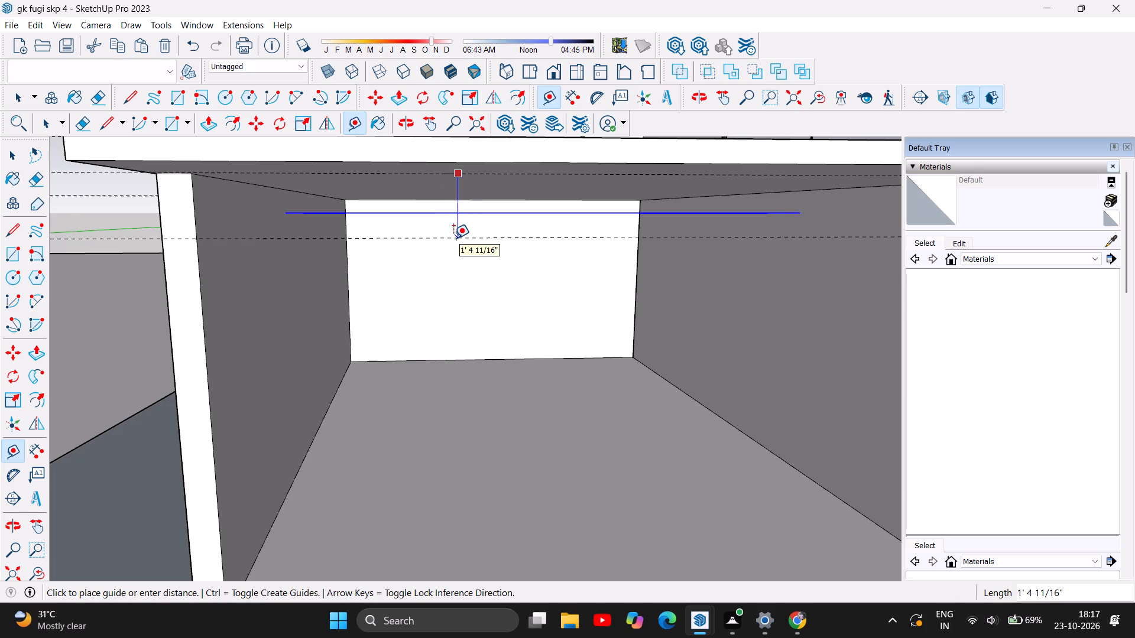
text(1')
key(Return)
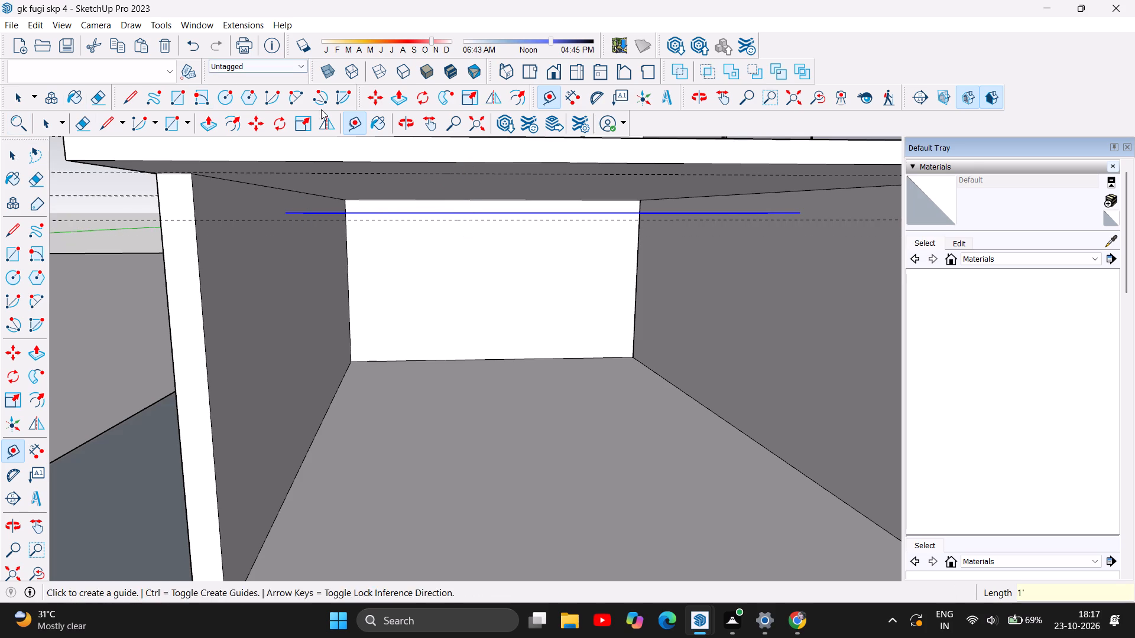
Move the pasted face by its front corner about 3 3/16" to the 1' guide line below the ceiling.
click(378, 99)
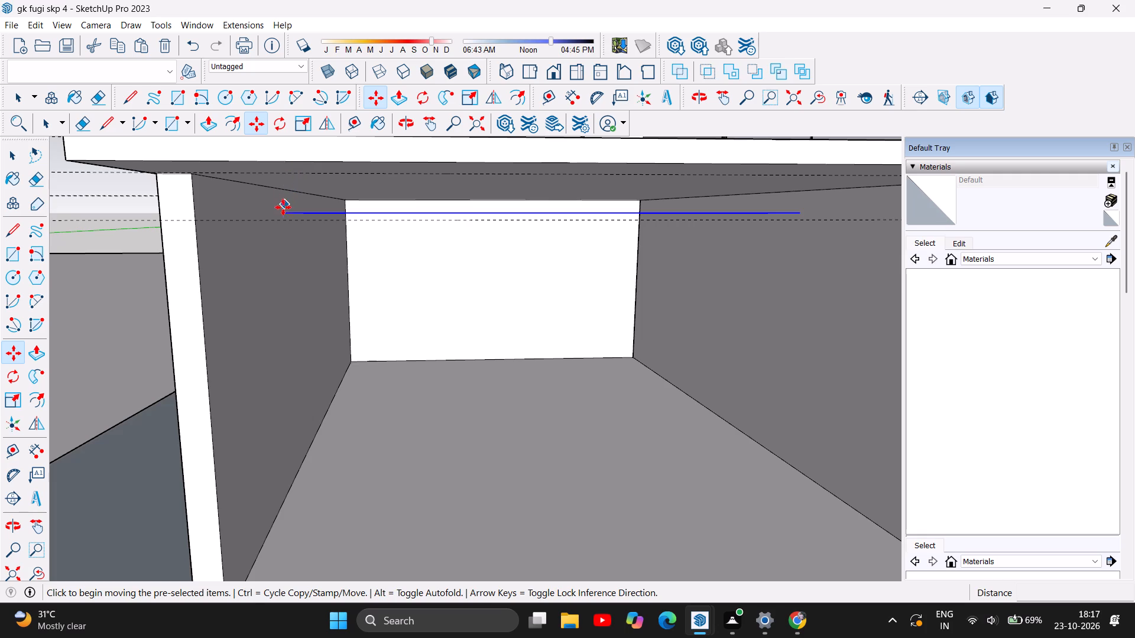
click(283, 210)
click(282, 220)
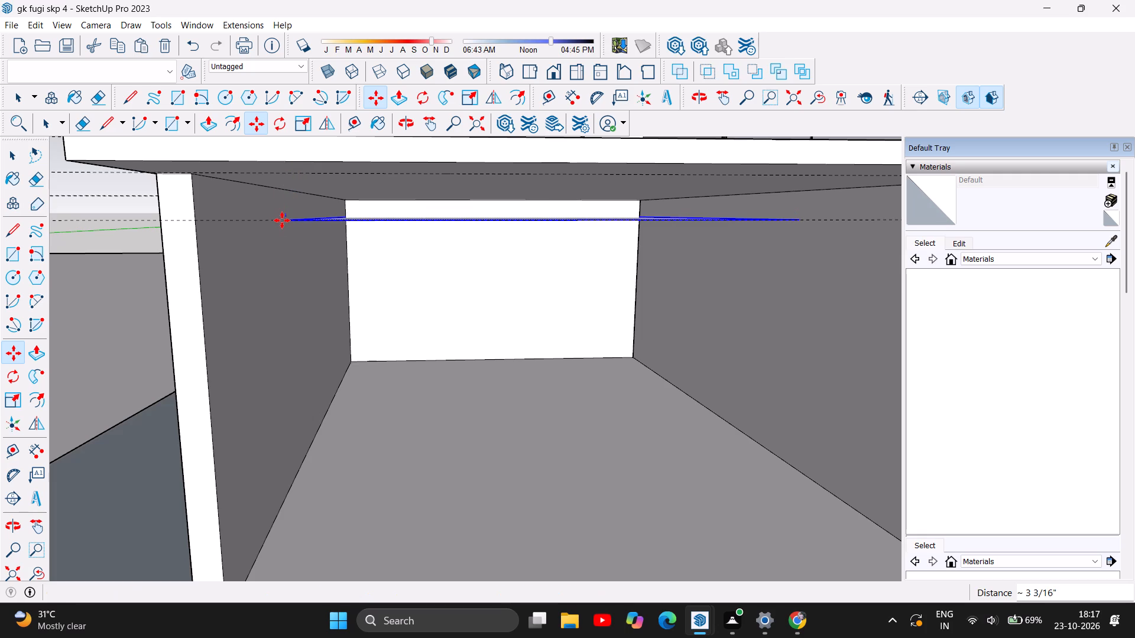
scroll(351, 295, down, 4)
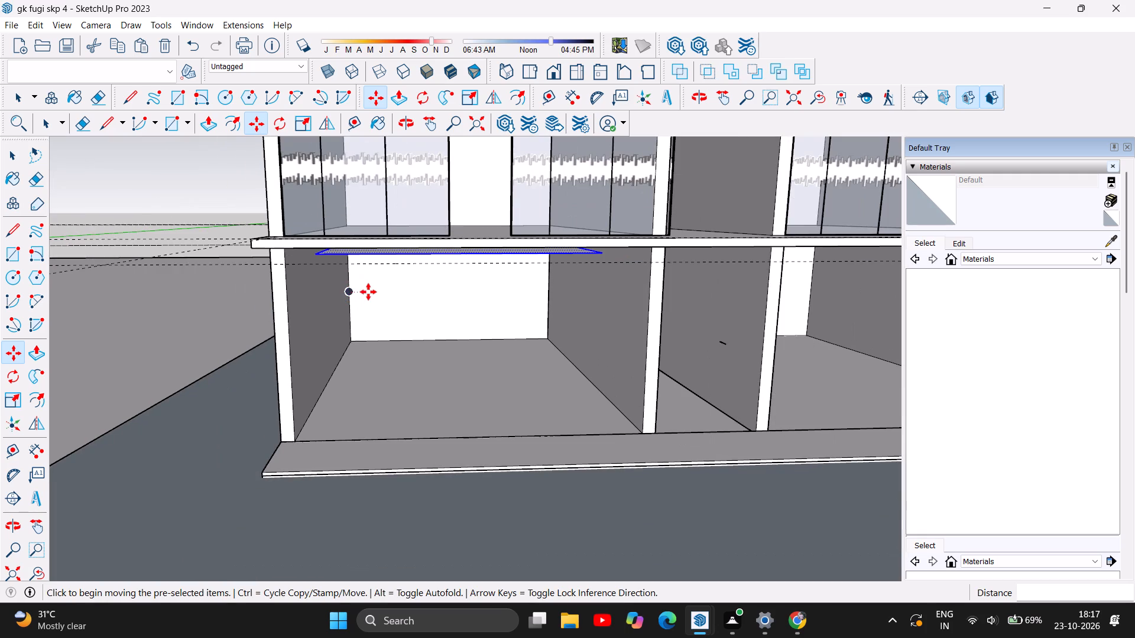
scroll(368, 292, up, 6)
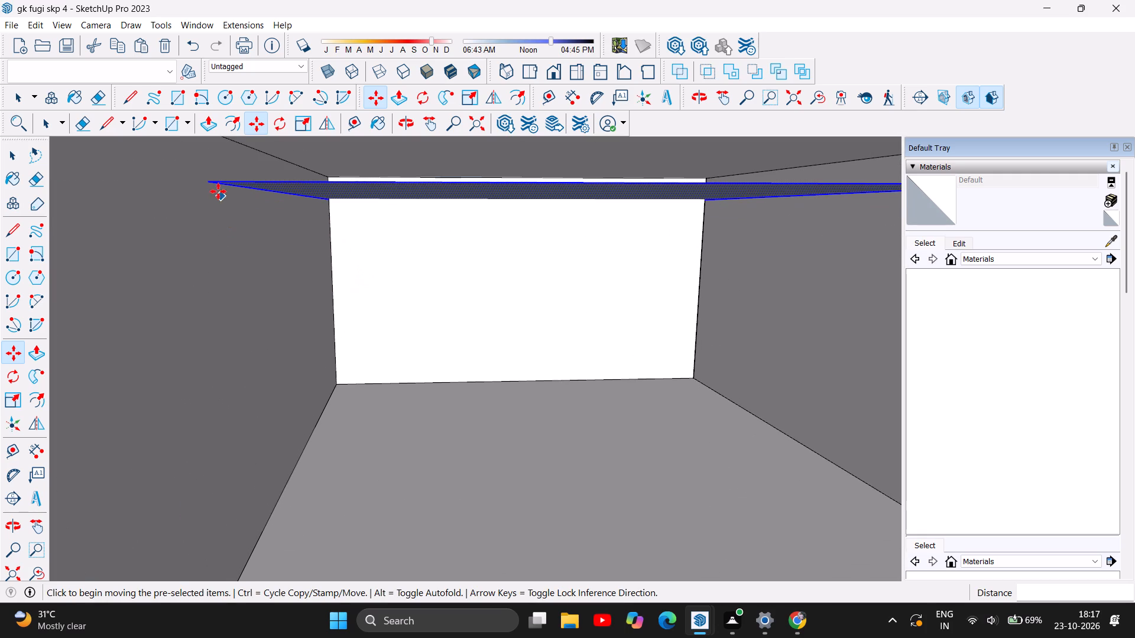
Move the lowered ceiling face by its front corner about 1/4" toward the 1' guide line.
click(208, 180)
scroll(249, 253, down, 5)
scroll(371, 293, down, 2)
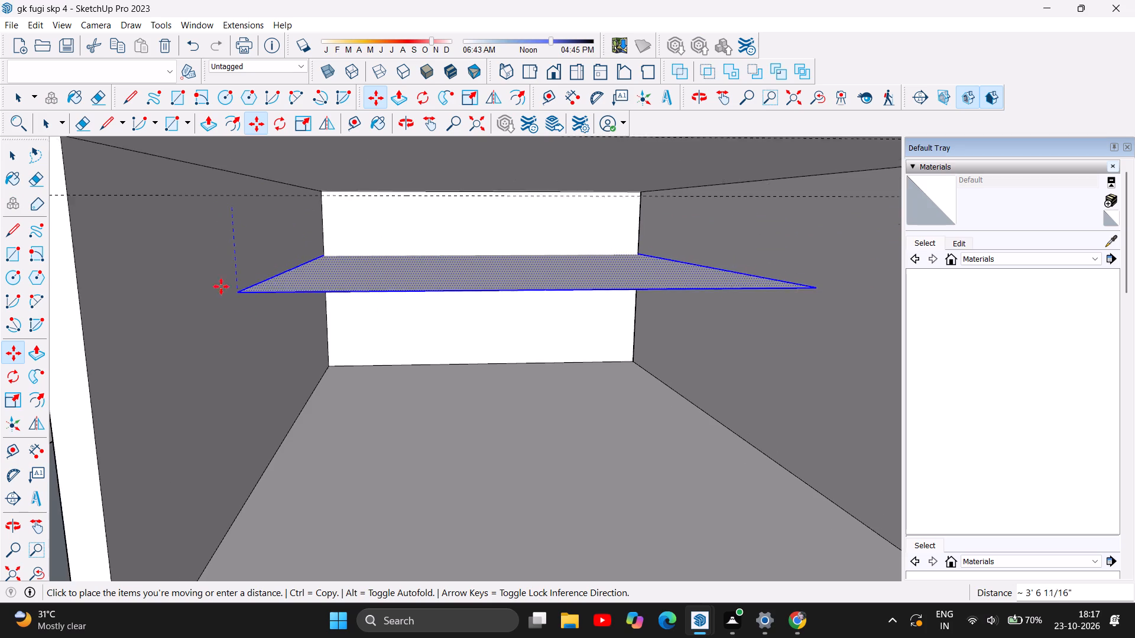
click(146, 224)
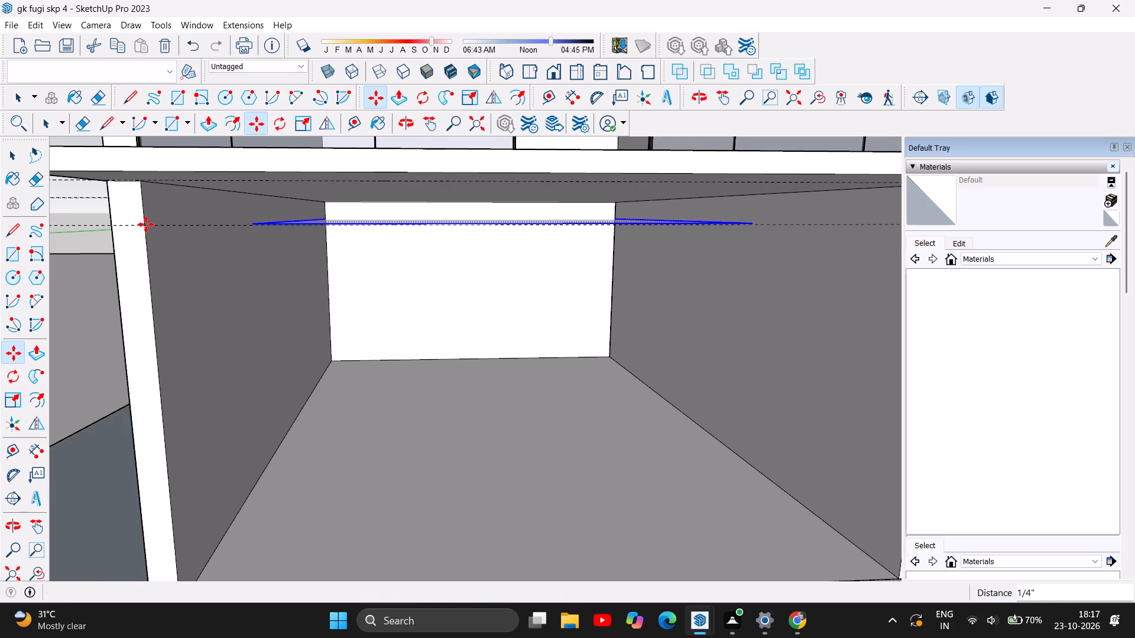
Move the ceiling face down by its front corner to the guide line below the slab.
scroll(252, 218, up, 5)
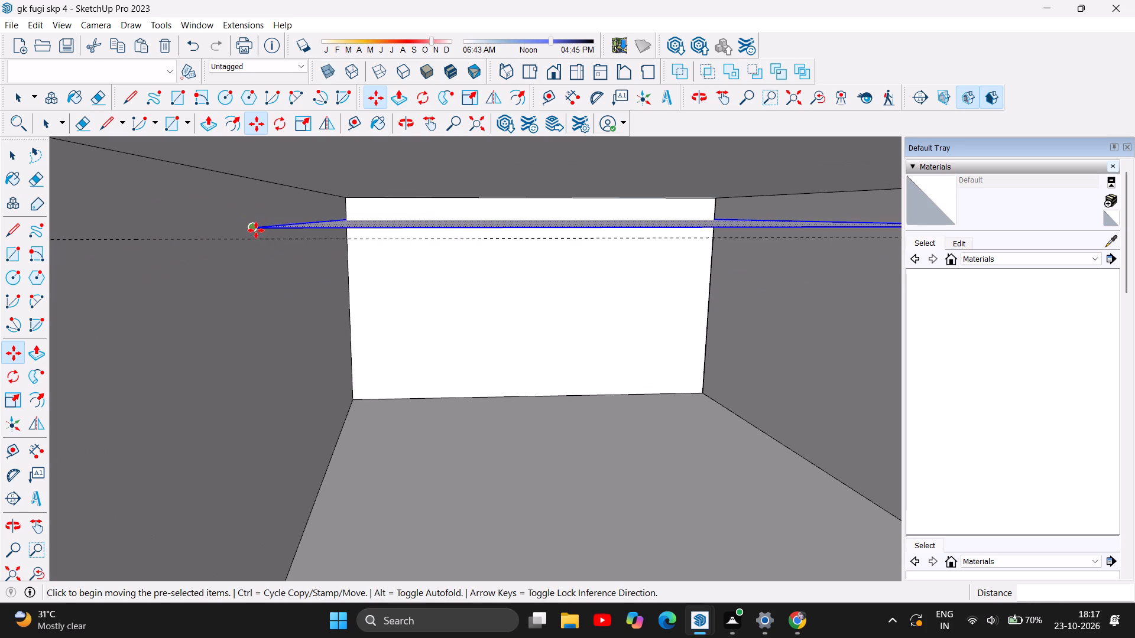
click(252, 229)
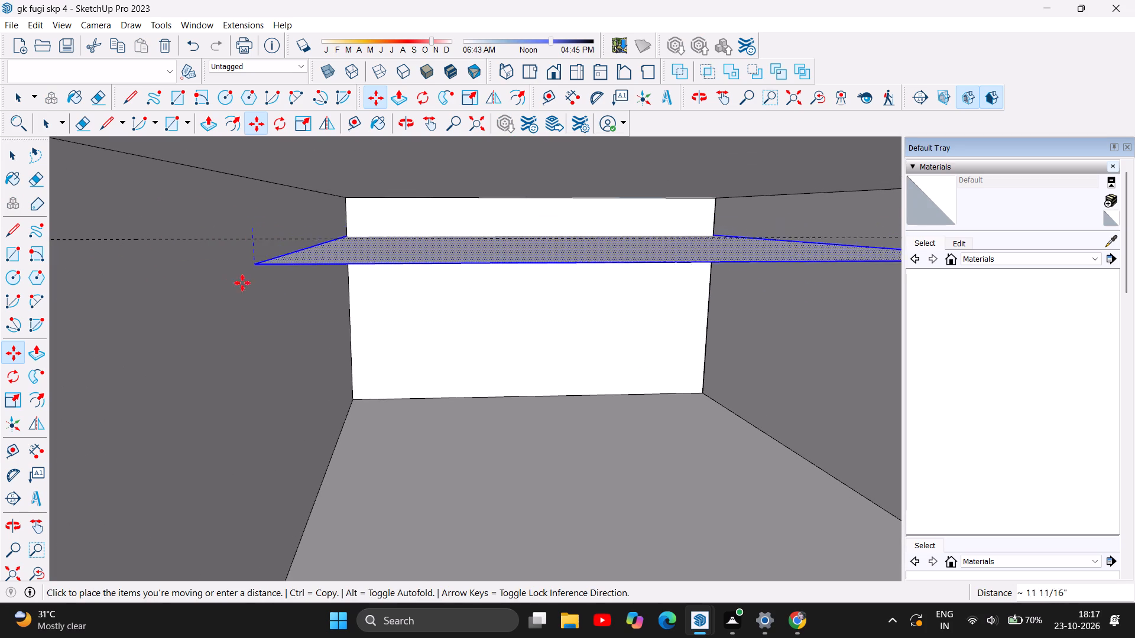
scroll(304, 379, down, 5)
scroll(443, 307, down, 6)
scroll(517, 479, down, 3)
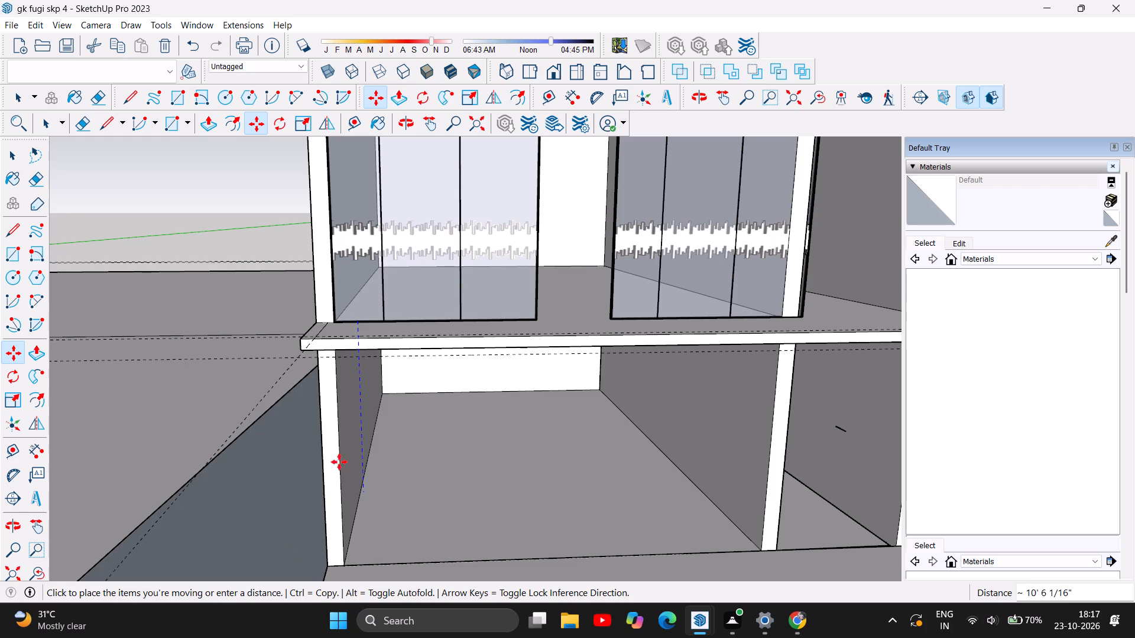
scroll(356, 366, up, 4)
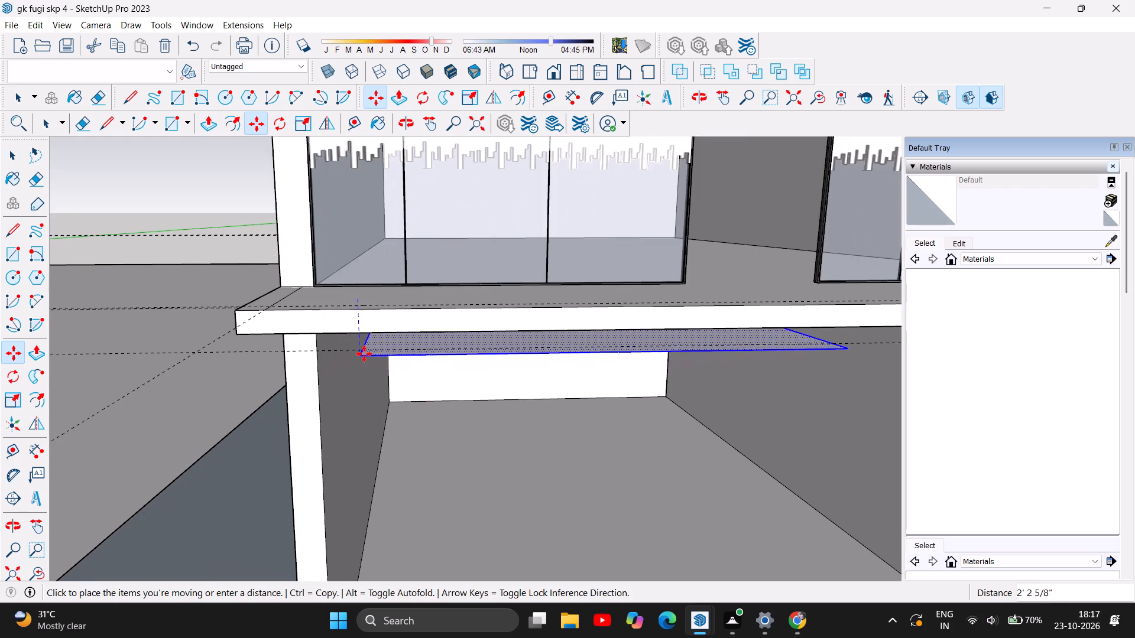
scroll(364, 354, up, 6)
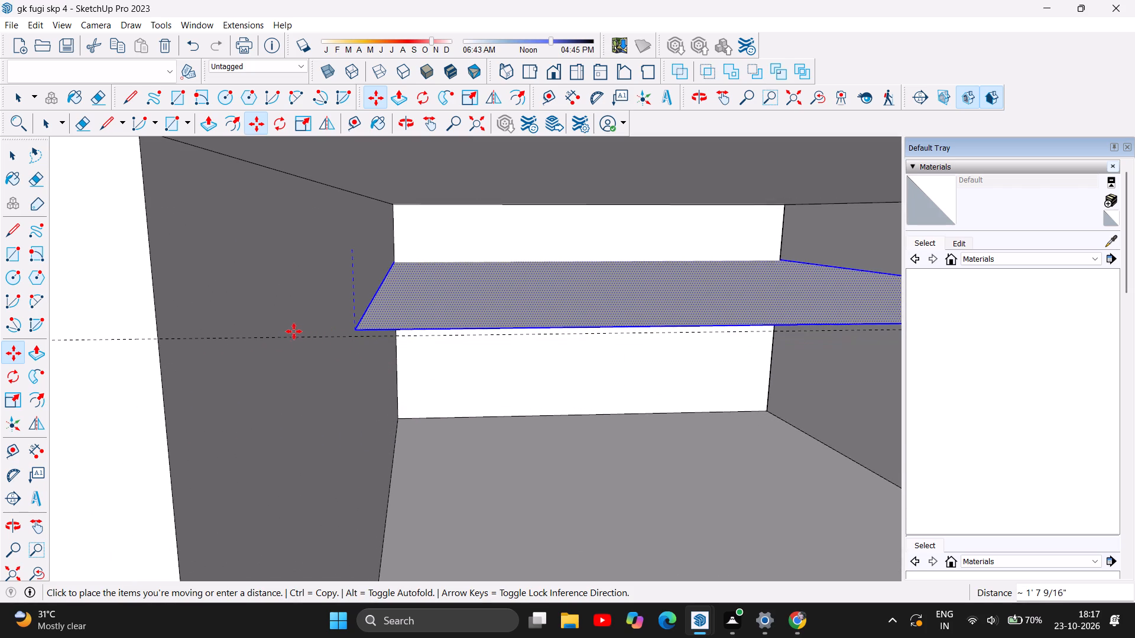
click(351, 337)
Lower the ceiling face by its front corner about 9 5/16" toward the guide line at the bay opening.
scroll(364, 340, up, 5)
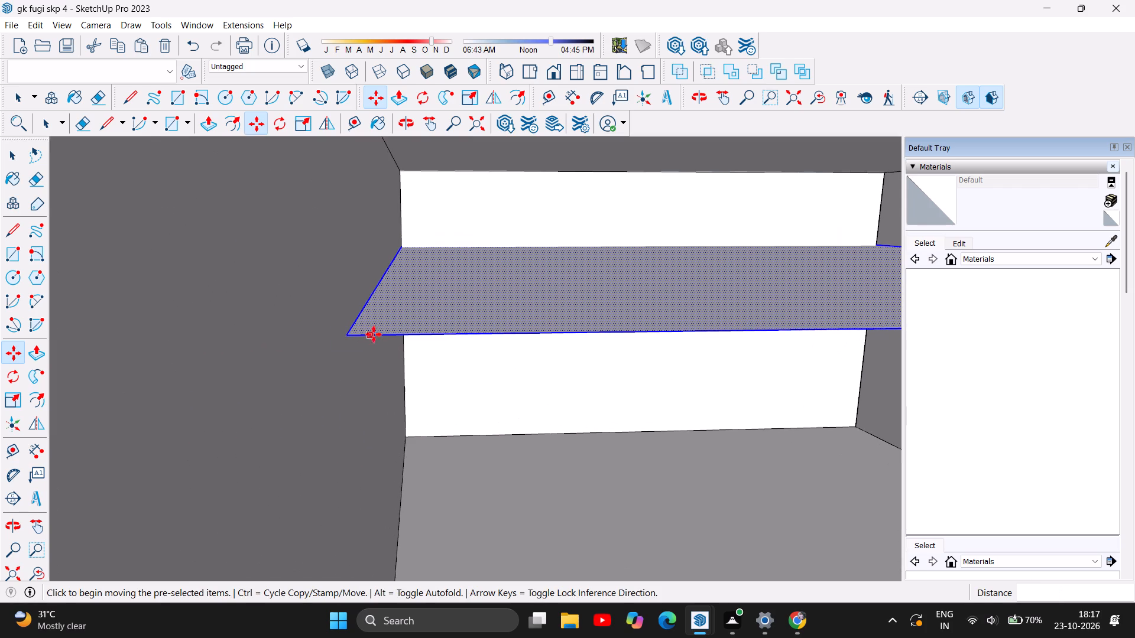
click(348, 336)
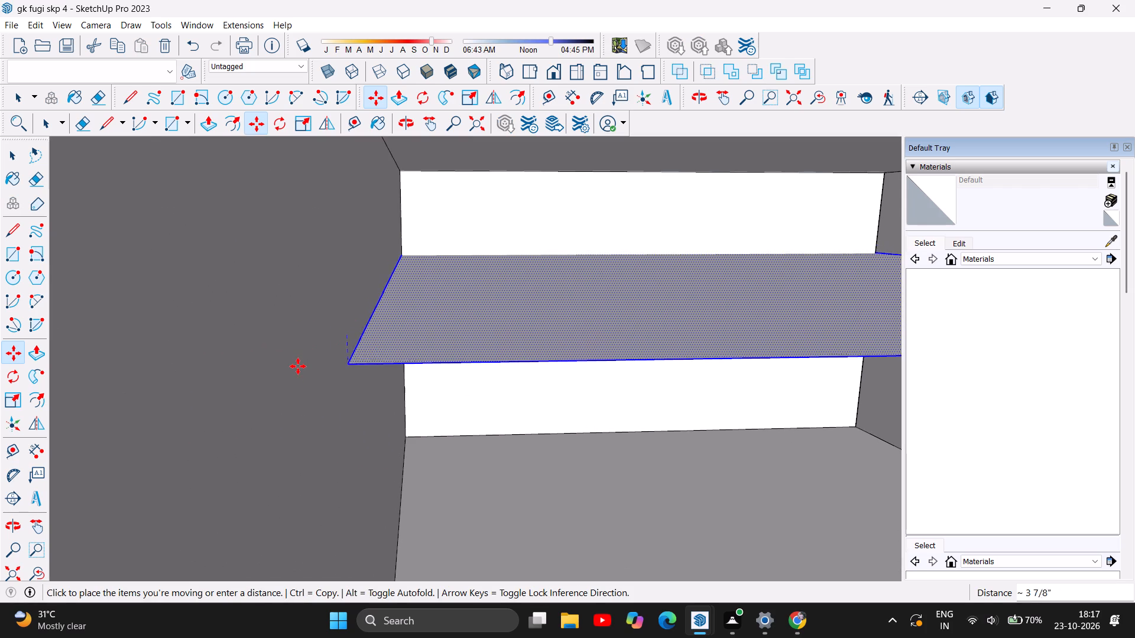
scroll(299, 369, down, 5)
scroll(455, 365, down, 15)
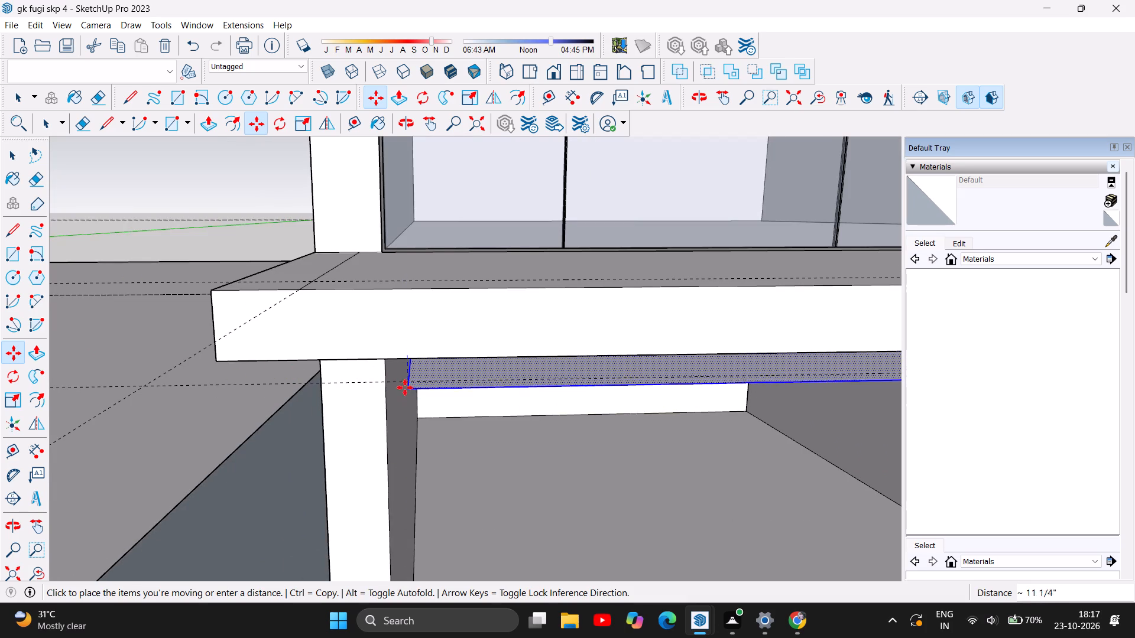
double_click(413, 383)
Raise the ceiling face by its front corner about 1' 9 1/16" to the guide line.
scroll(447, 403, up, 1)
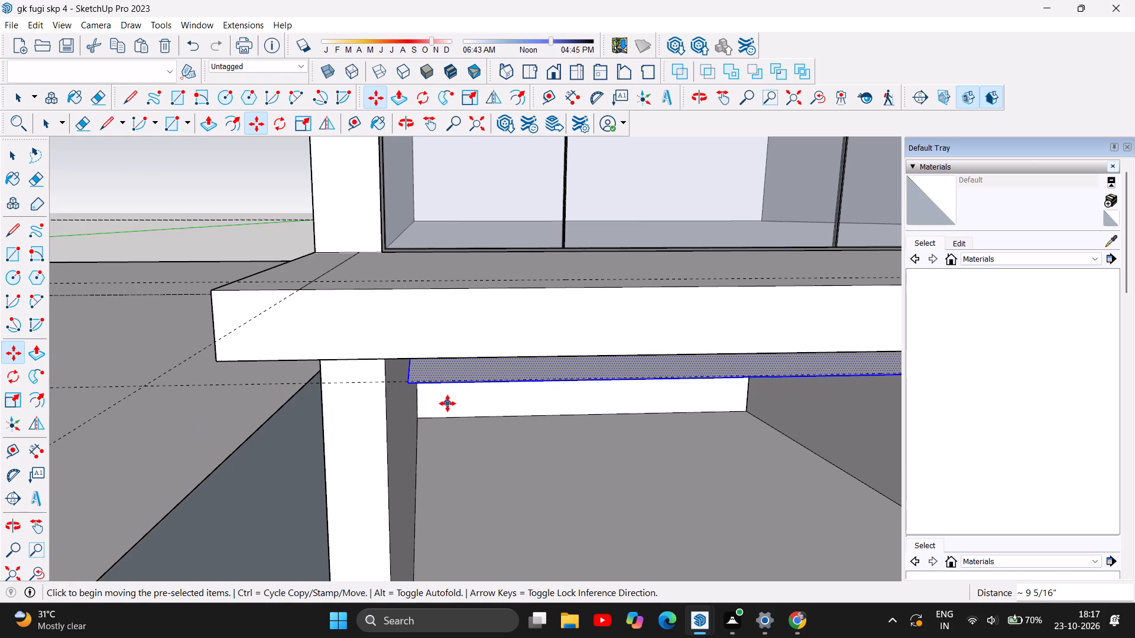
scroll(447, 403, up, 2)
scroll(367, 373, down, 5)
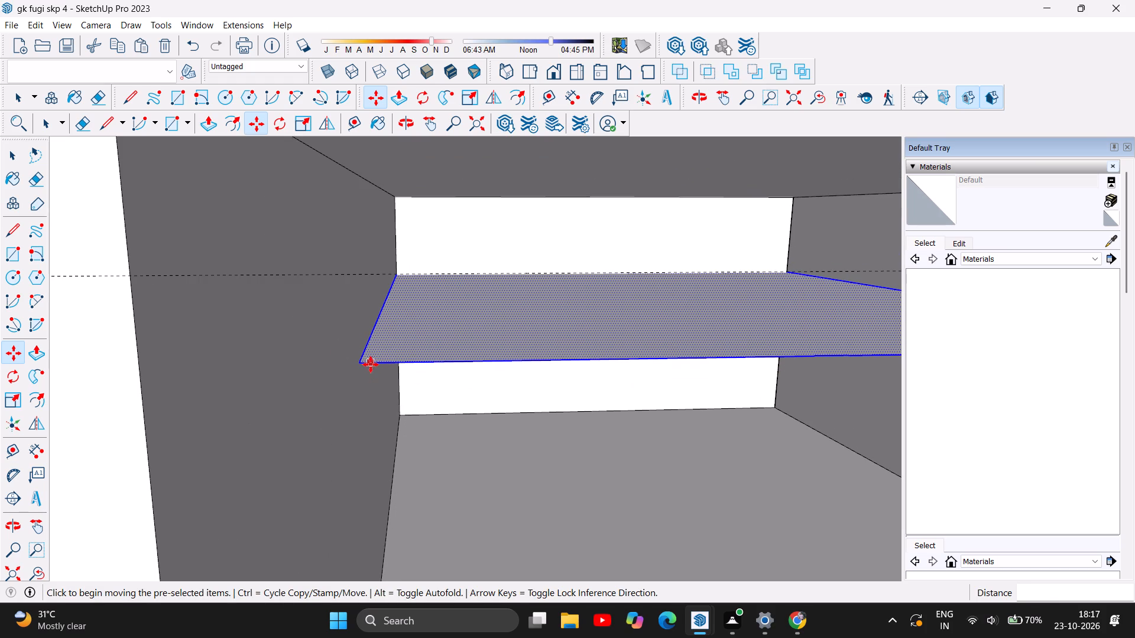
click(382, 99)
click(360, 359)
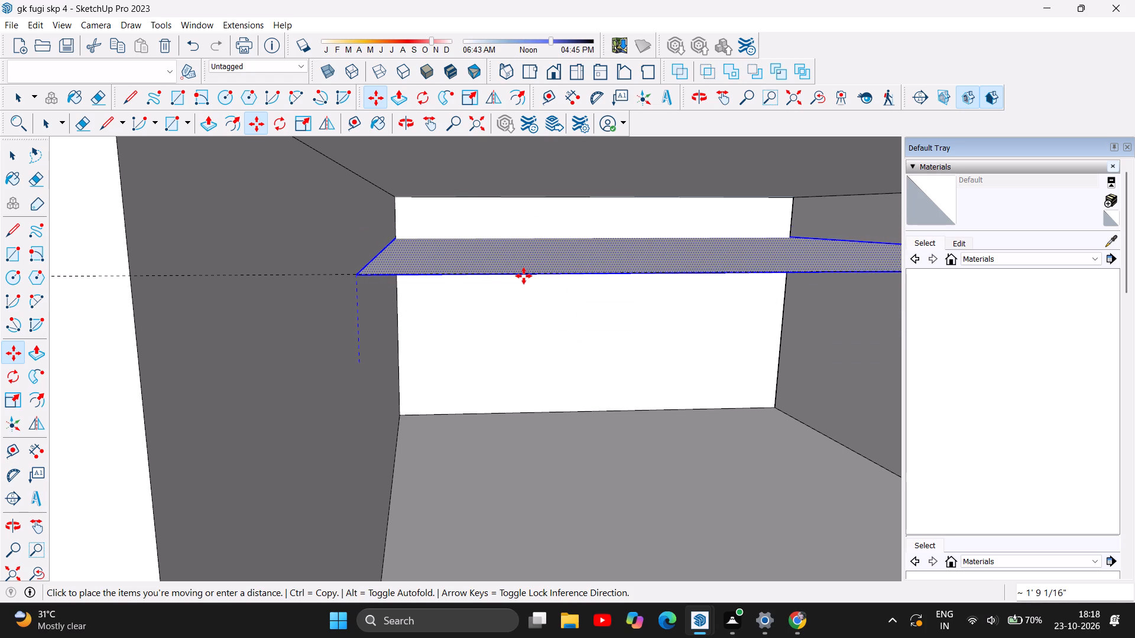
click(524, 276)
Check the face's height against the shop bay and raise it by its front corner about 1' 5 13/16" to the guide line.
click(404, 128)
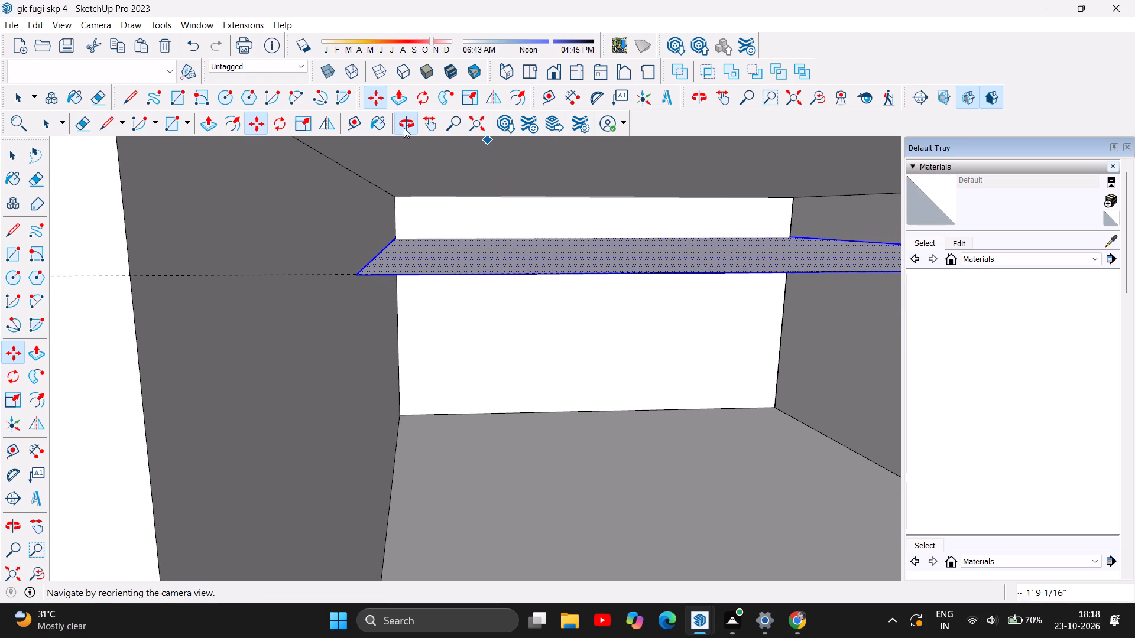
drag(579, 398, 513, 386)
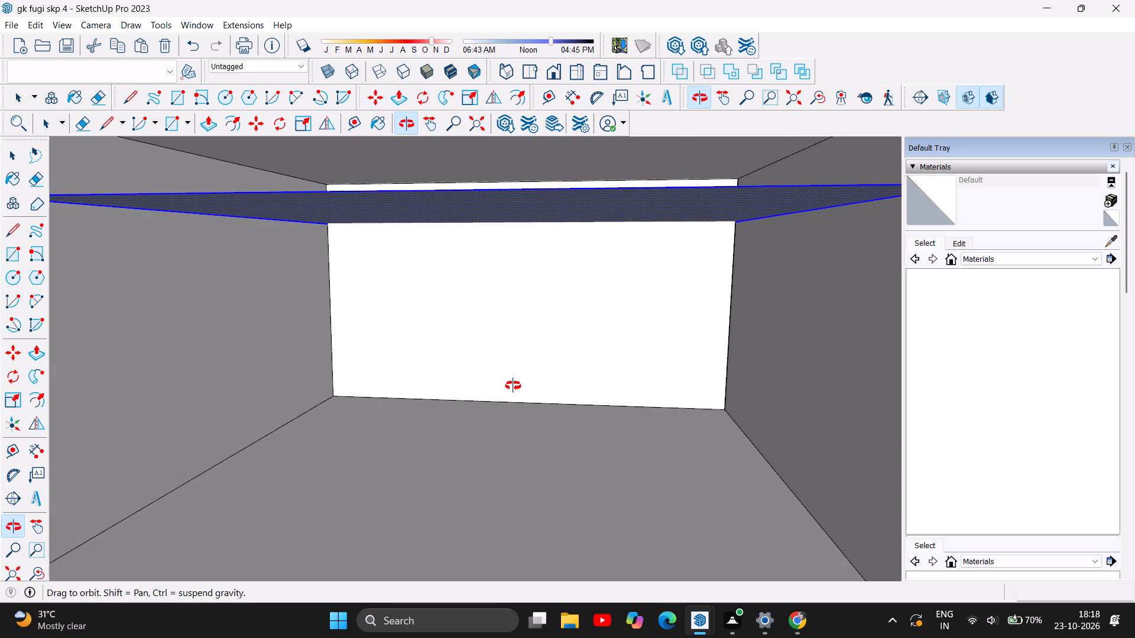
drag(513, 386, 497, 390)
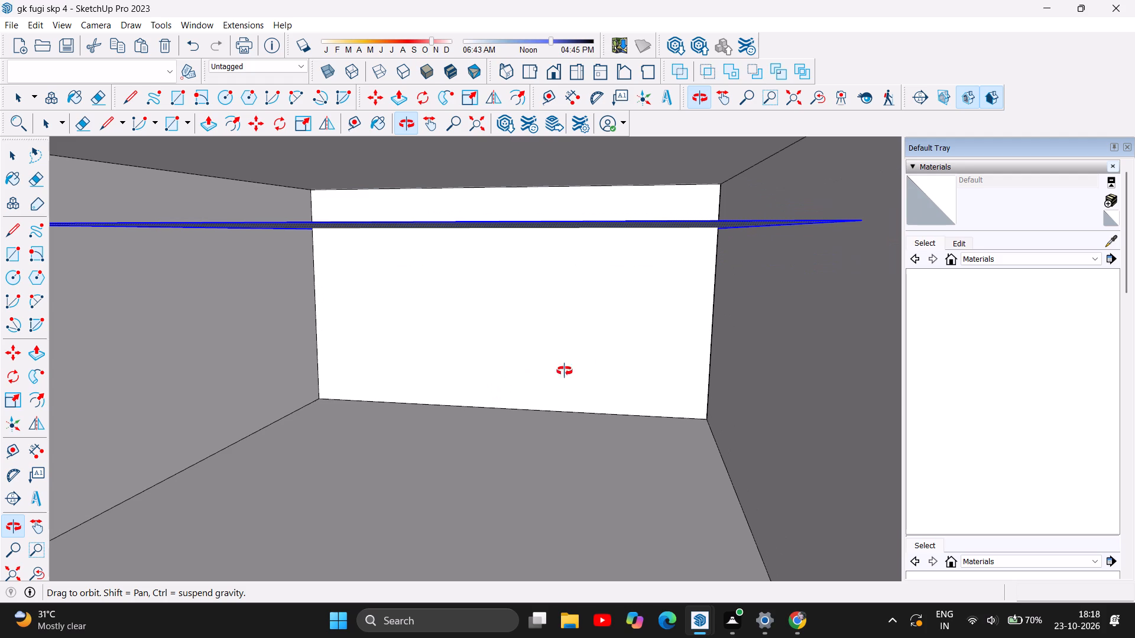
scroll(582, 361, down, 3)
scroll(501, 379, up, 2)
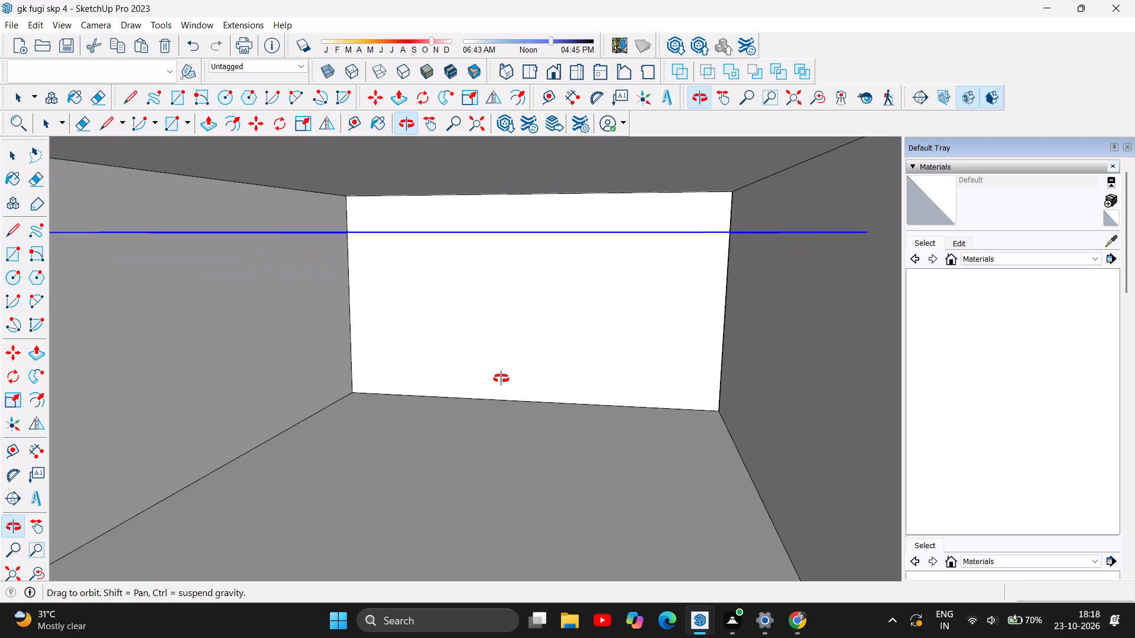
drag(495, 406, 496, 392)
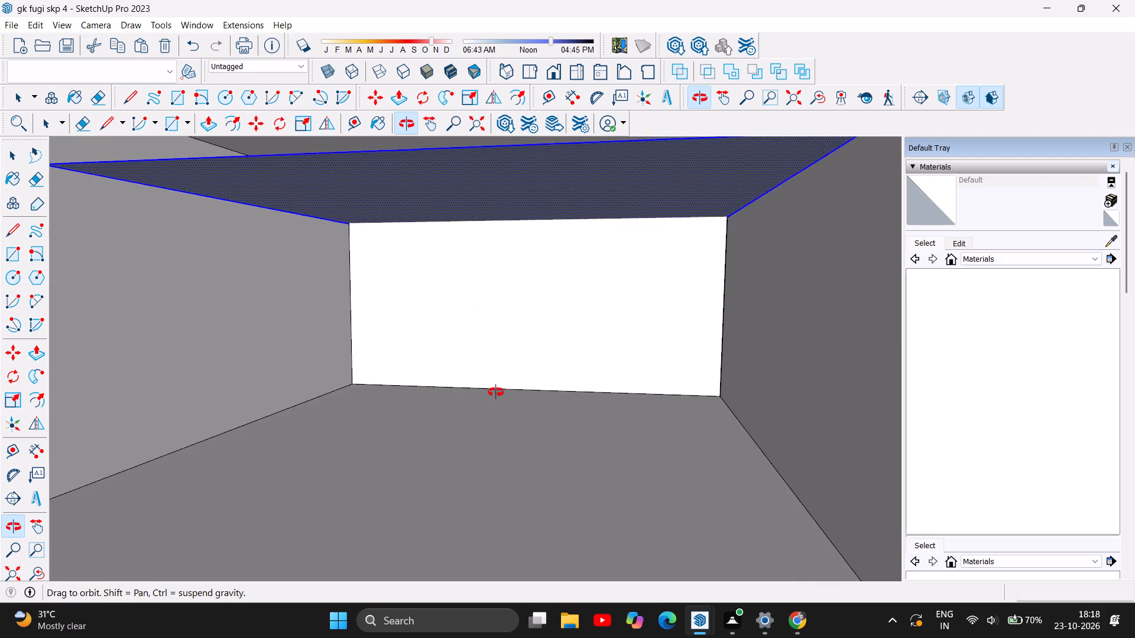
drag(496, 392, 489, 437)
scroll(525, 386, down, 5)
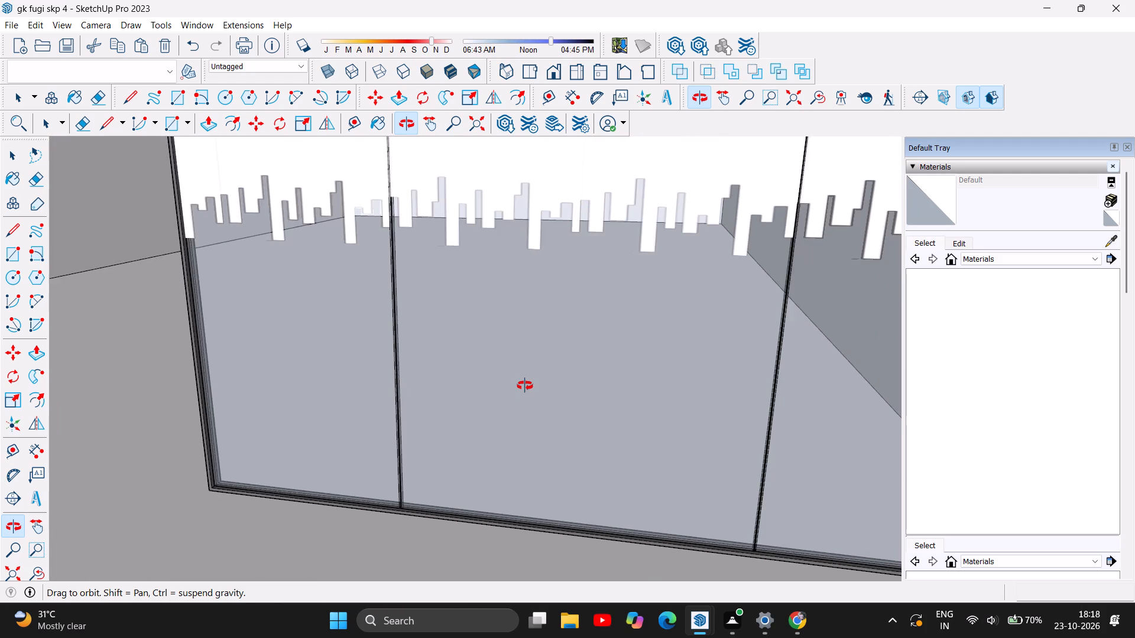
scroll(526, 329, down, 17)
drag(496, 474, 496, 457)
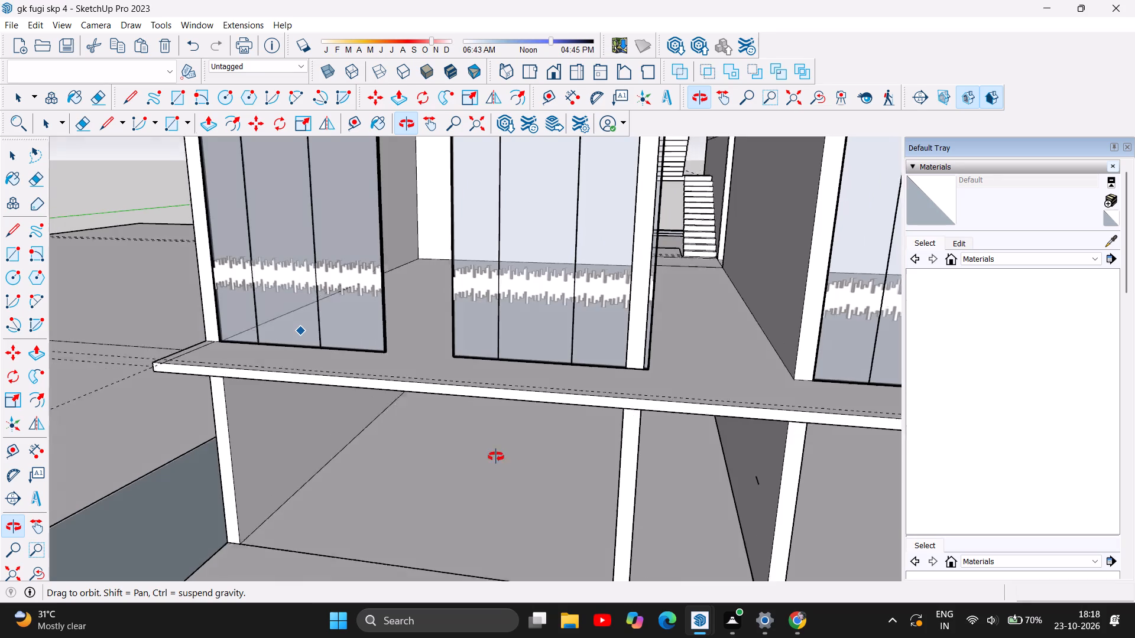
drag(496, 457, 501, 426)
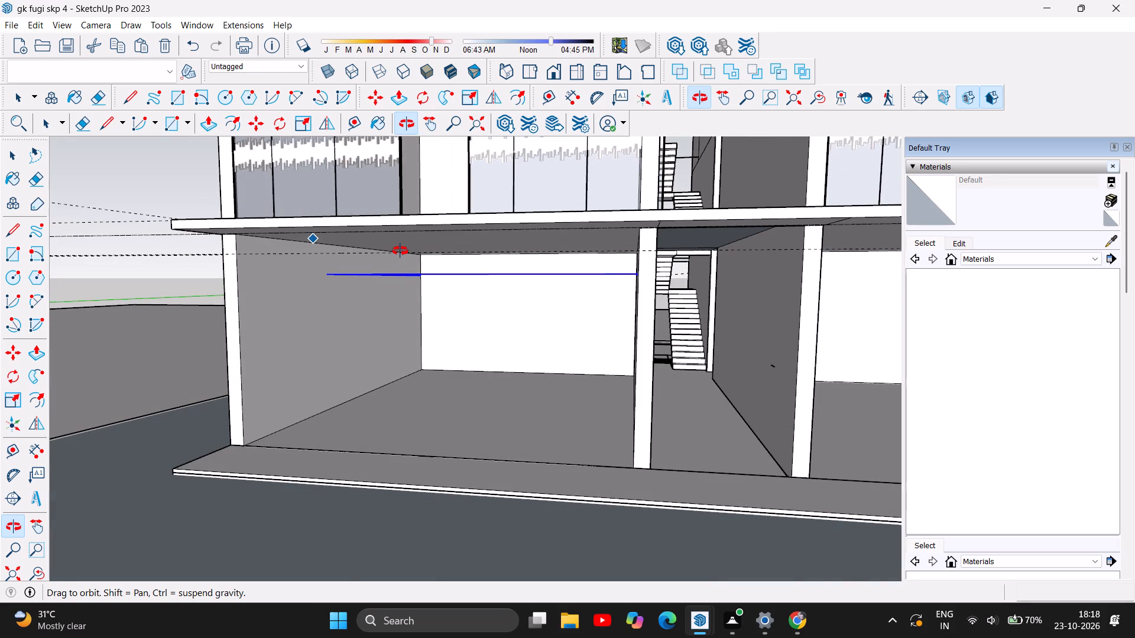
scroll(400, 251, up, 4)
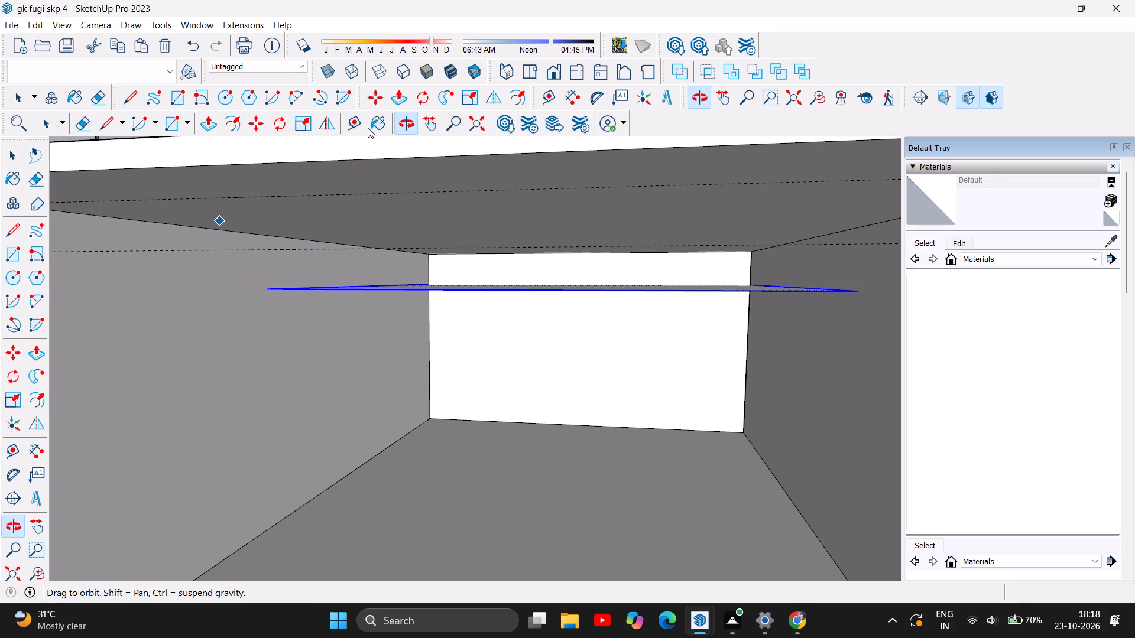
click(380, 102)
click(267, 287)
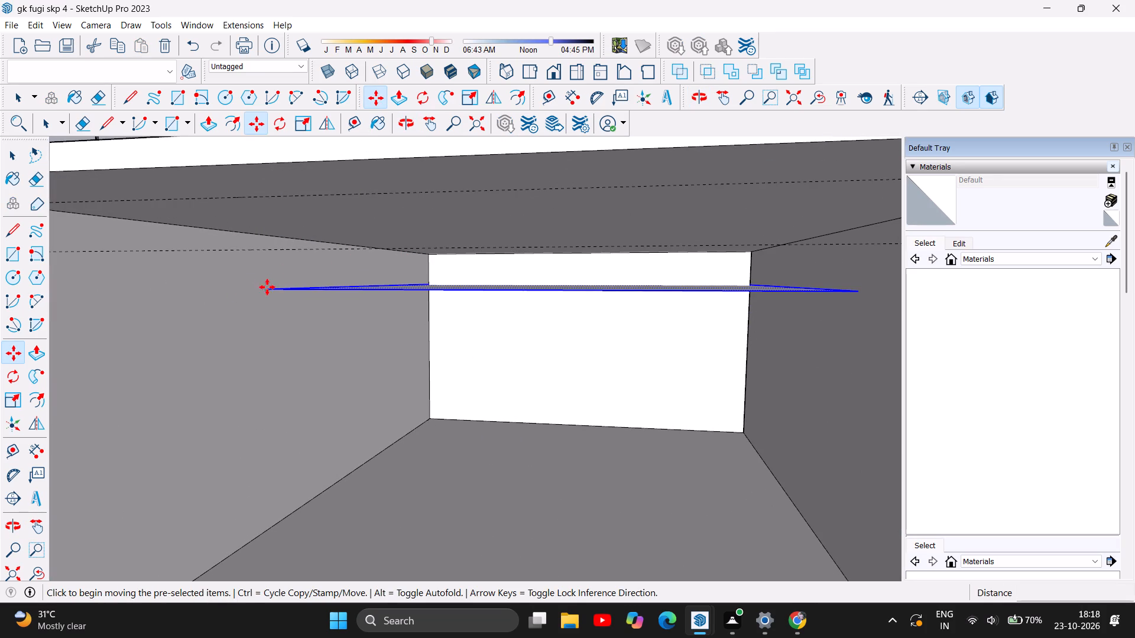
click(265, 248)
Lower the ceiling face by its front corner about 7 1/4" to the guide line.
scroll(442, 394, down, 4)
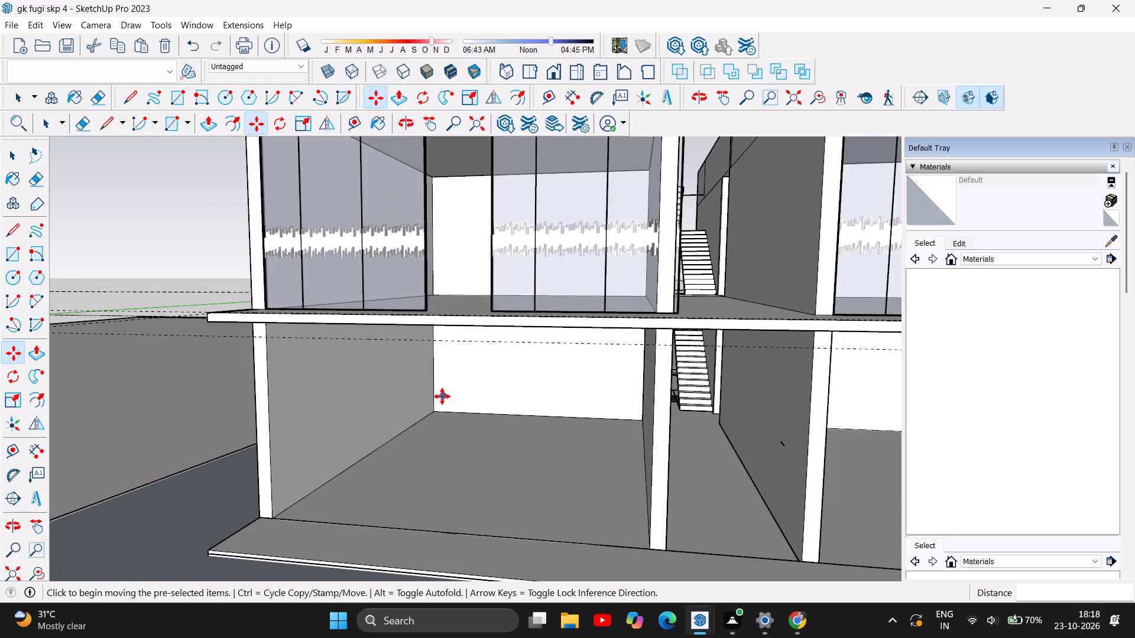
scroll(442, 396, up, 3)
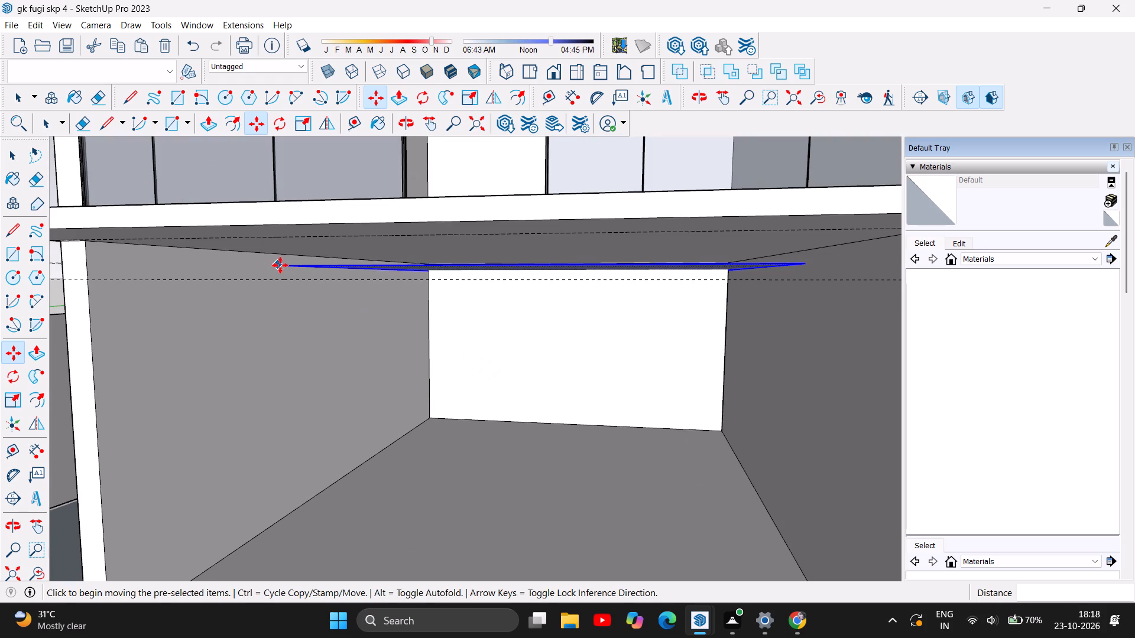
click(282, 265)
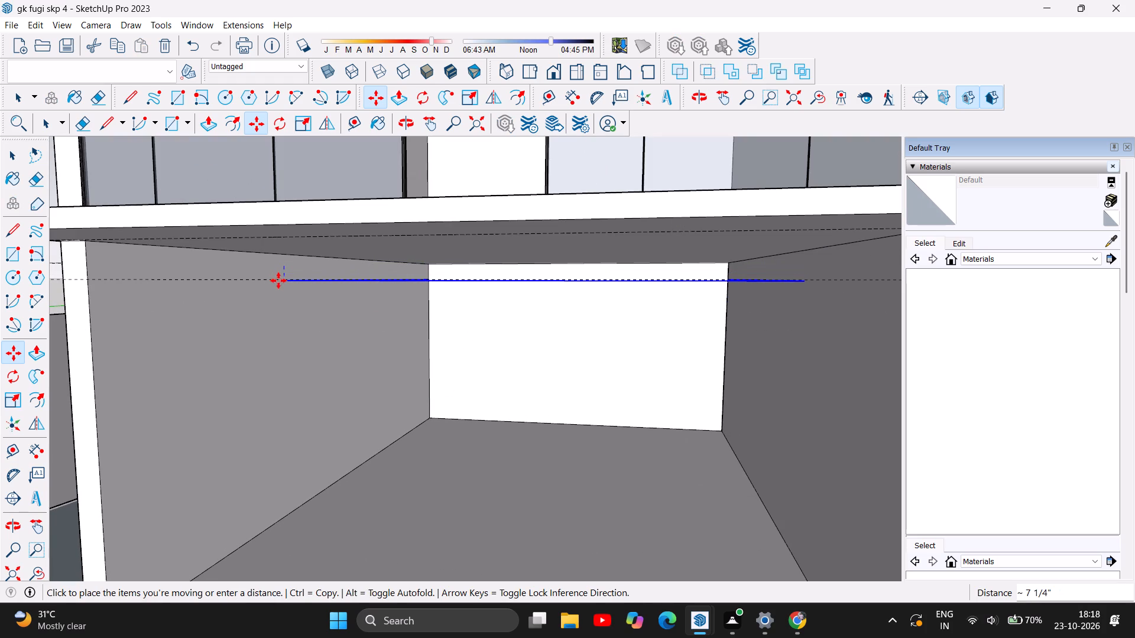
double_click(278, 281)
Lower the ceiling face by its front corner about 3 1/16" toward the guide line.
scroll(689, 354, down, 2)
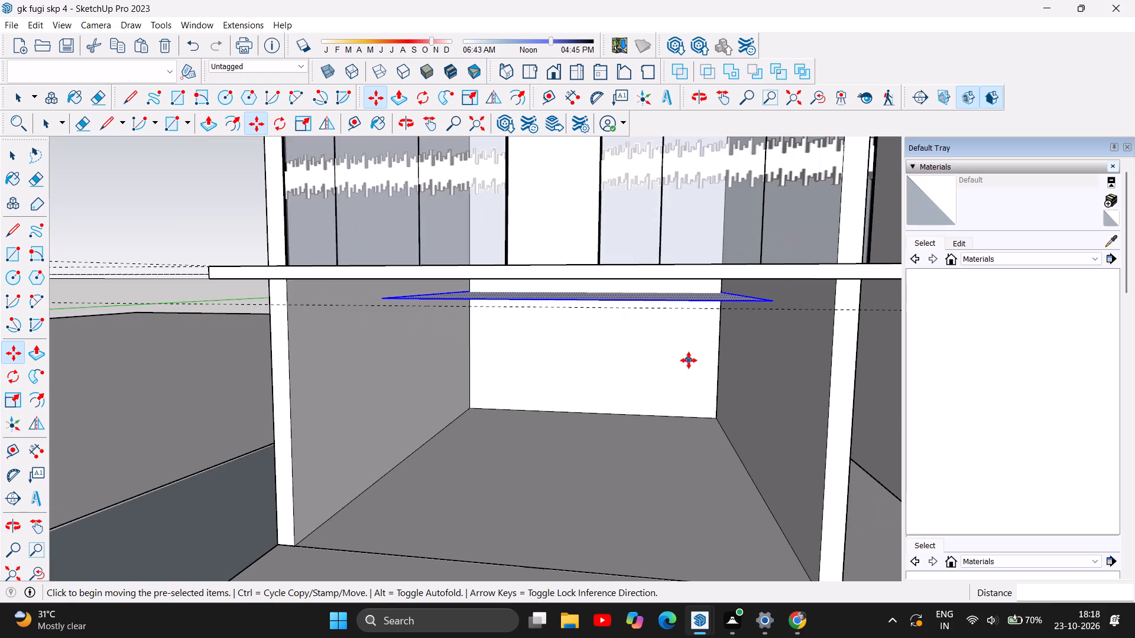
scroll(689, 360, down, 2)
scroll(403, 339, up, 6)
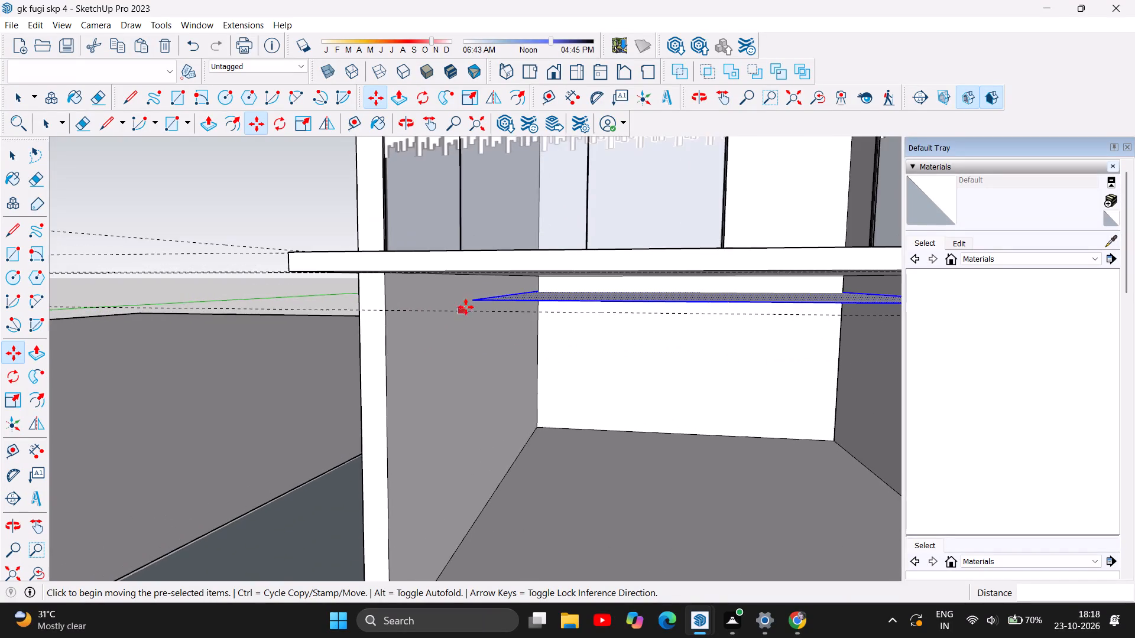
scroll(483, 301, up, 7)
double_click(459, 298)
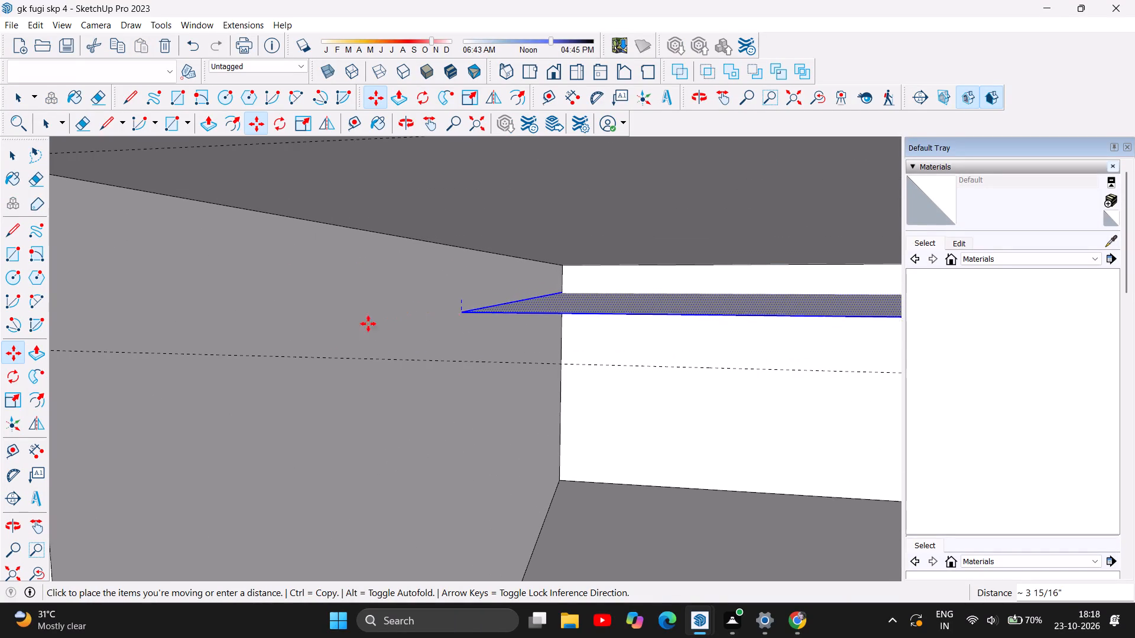
double_click(481, 312)
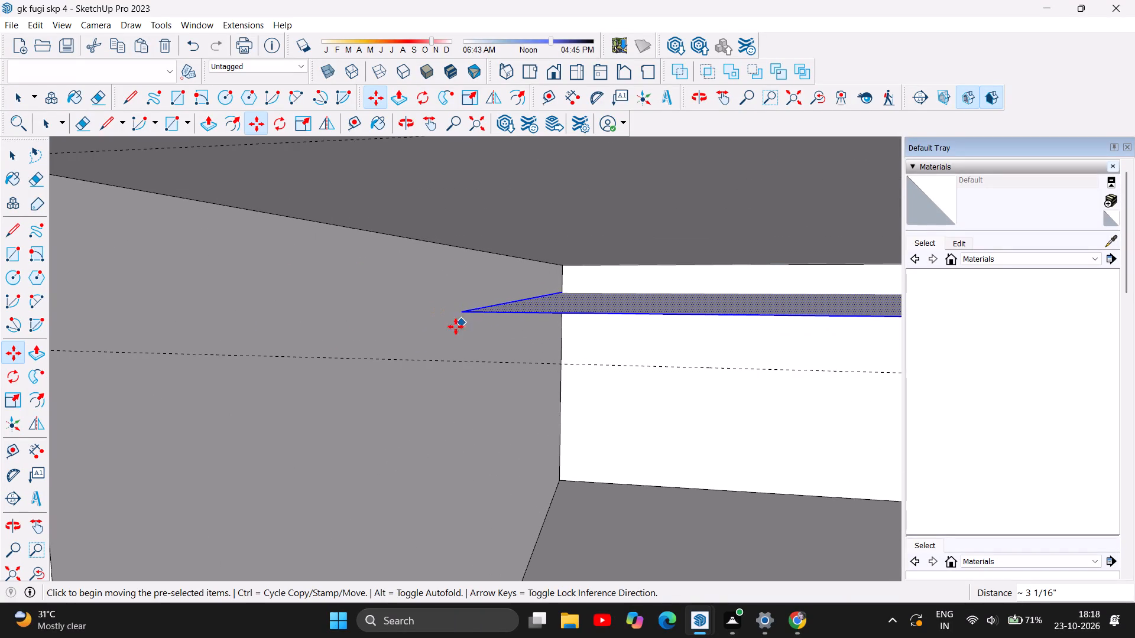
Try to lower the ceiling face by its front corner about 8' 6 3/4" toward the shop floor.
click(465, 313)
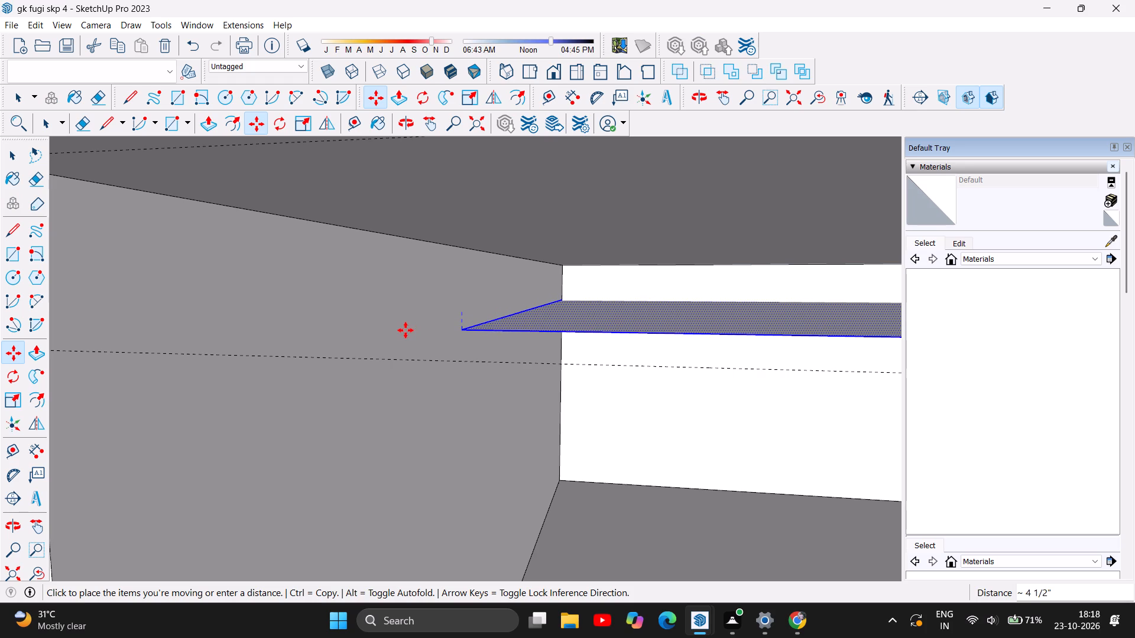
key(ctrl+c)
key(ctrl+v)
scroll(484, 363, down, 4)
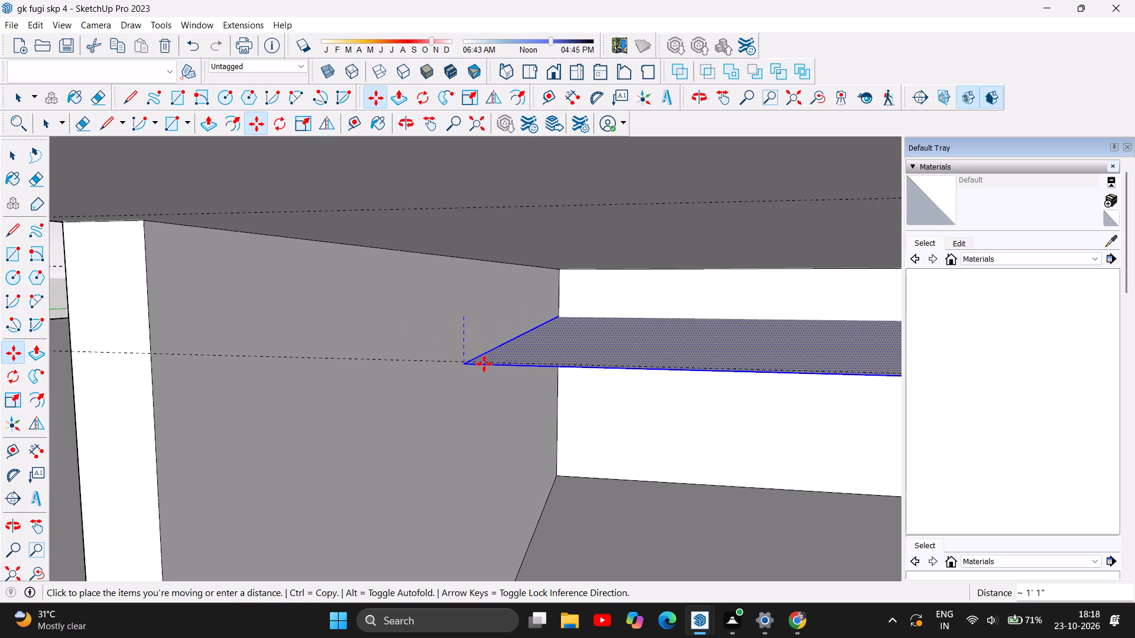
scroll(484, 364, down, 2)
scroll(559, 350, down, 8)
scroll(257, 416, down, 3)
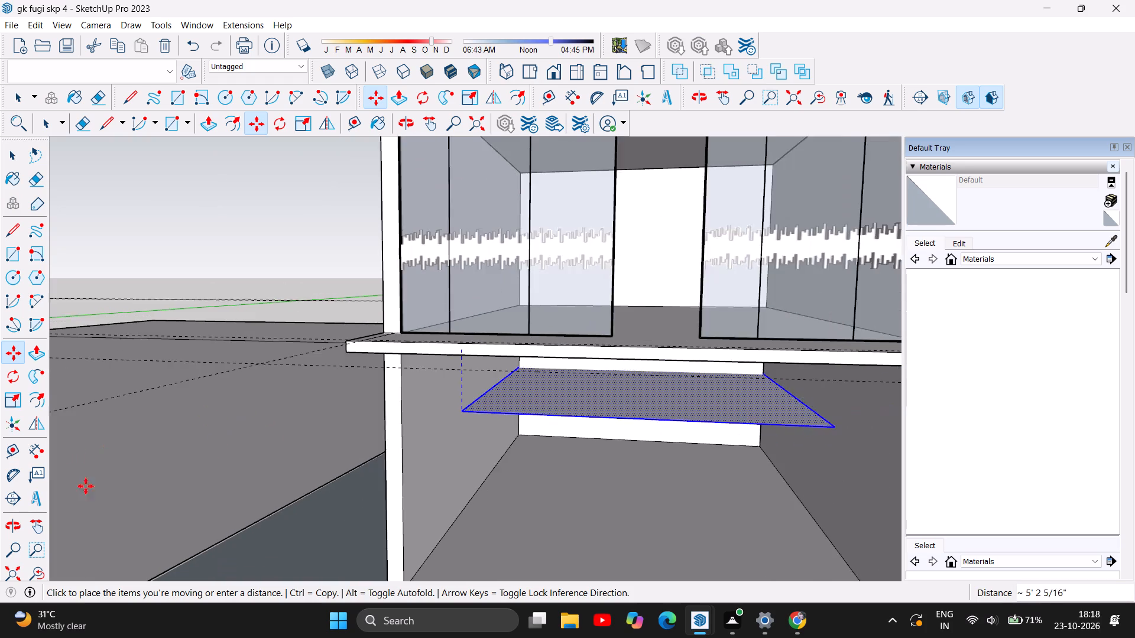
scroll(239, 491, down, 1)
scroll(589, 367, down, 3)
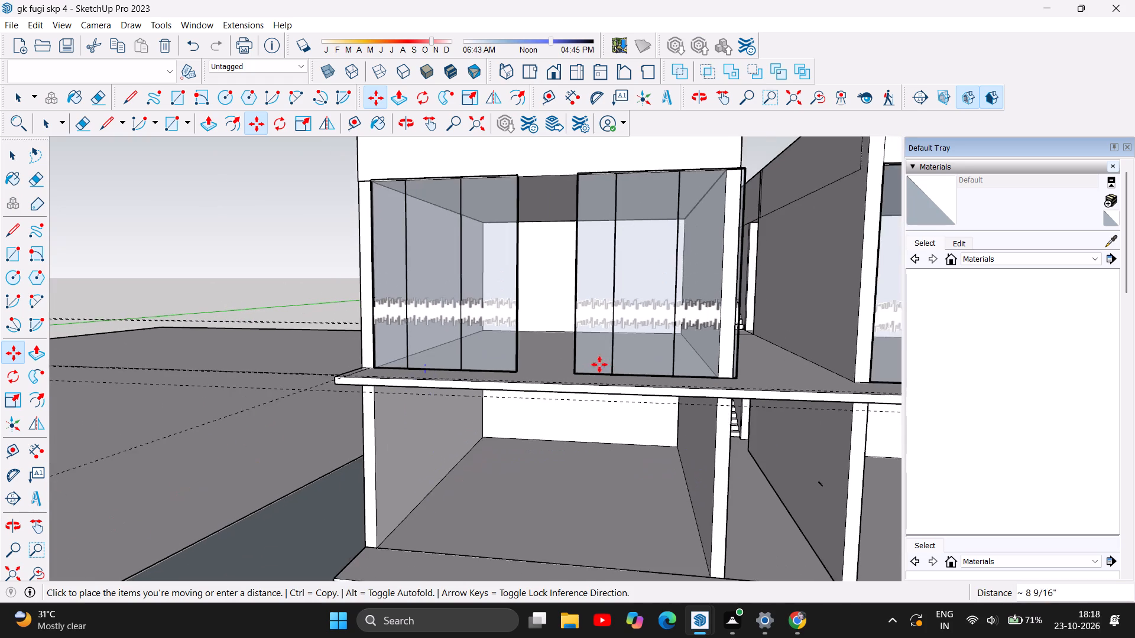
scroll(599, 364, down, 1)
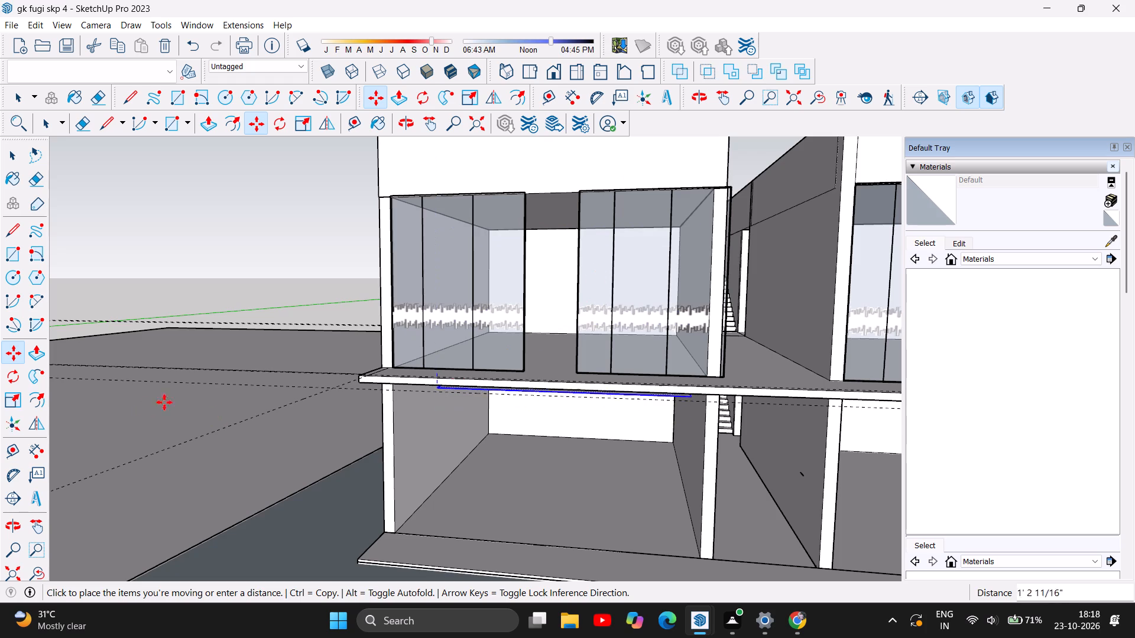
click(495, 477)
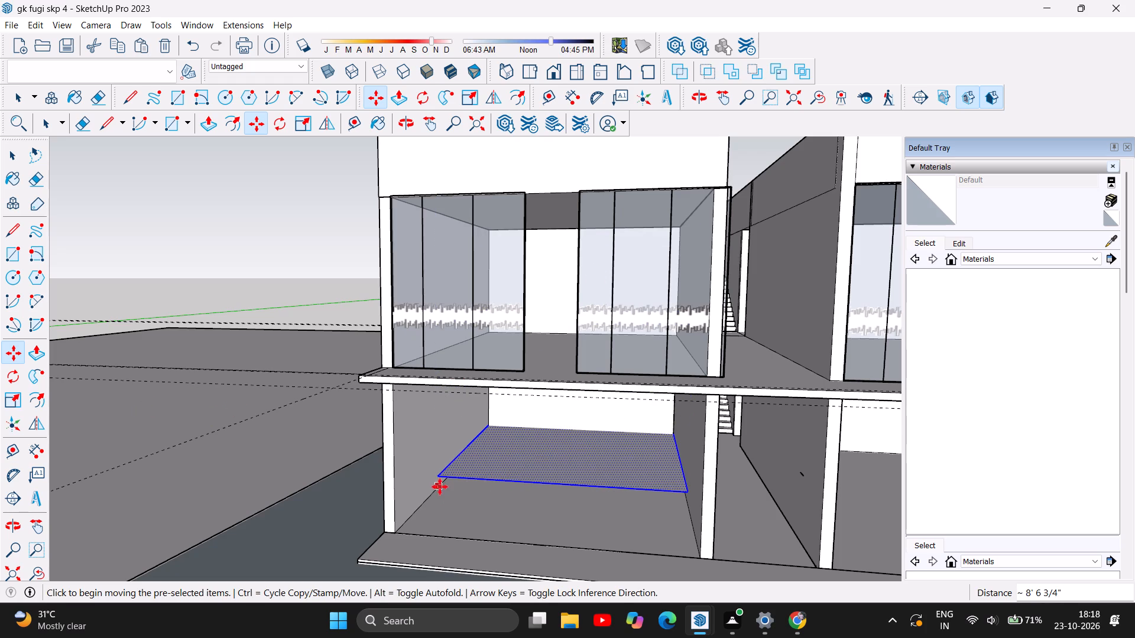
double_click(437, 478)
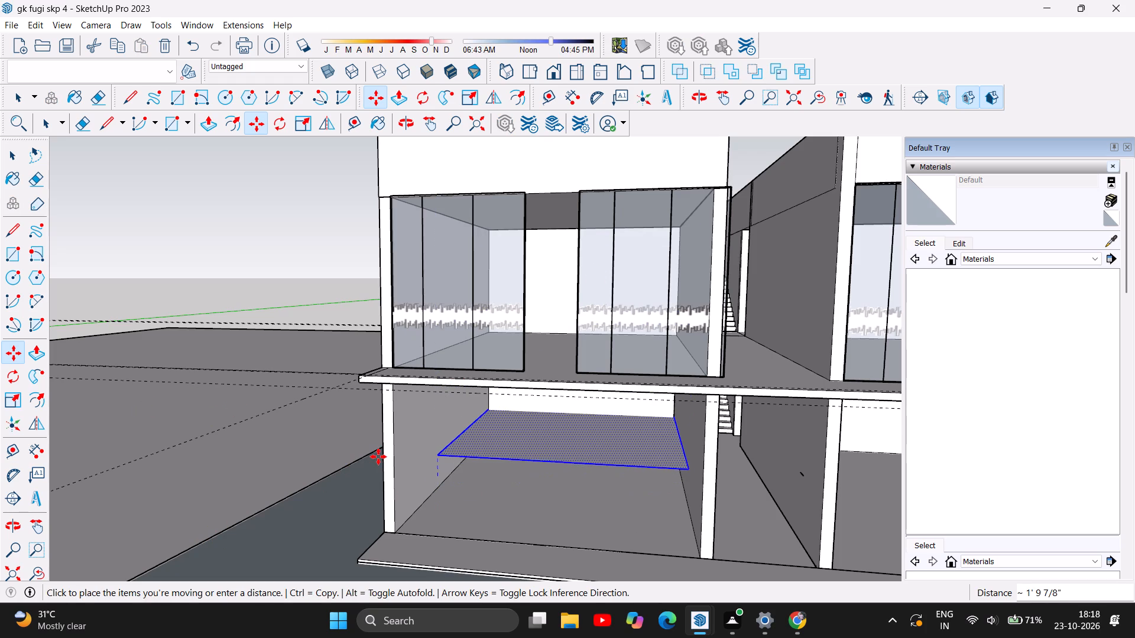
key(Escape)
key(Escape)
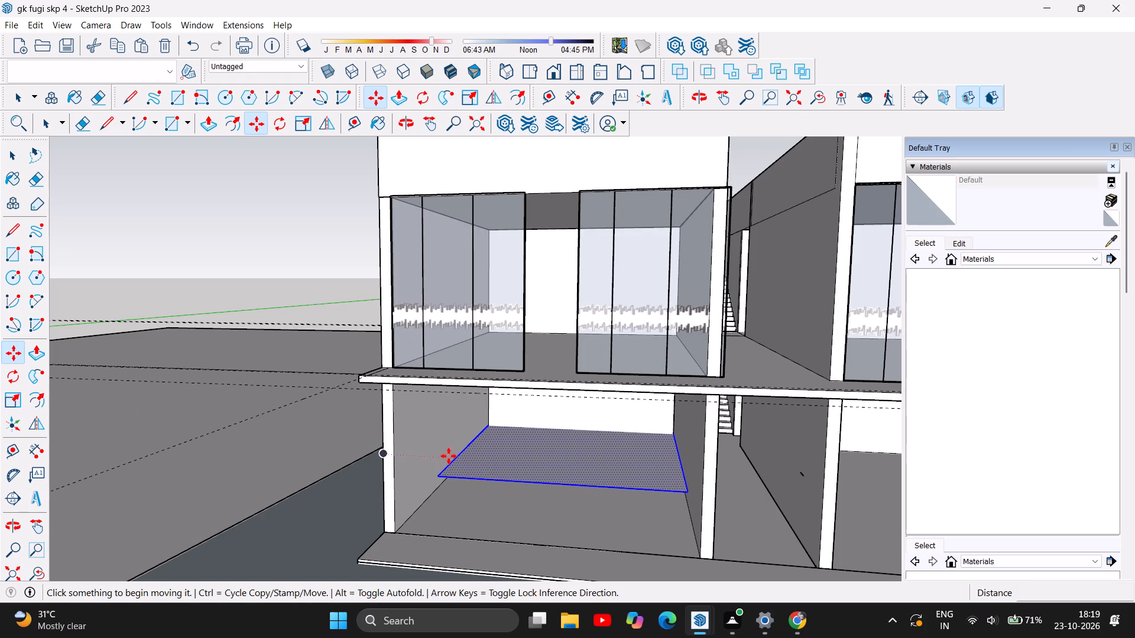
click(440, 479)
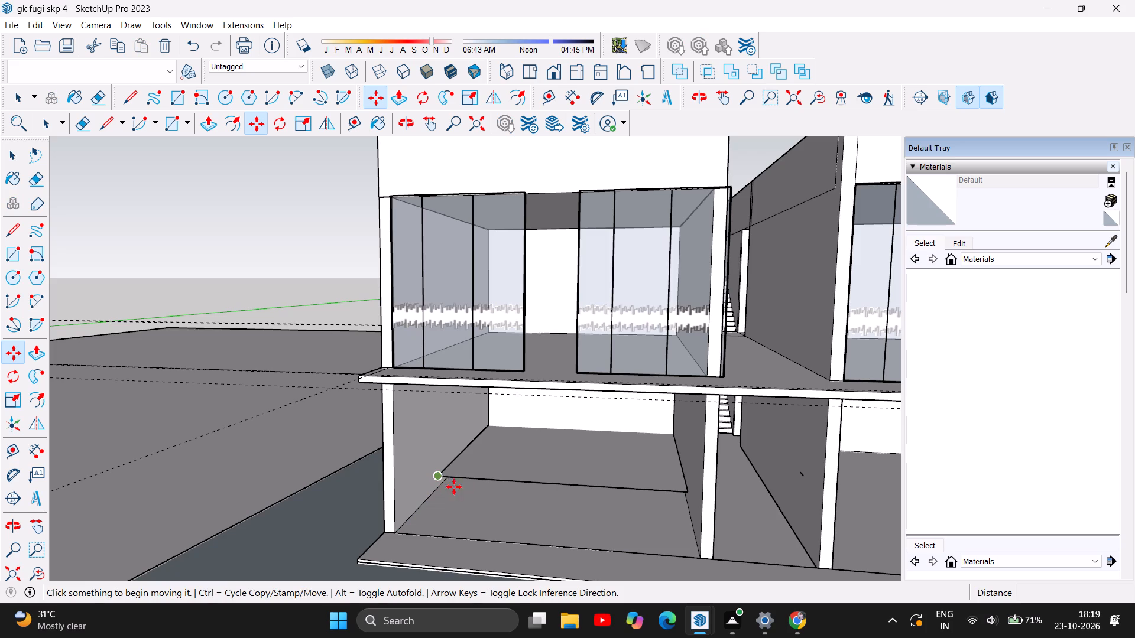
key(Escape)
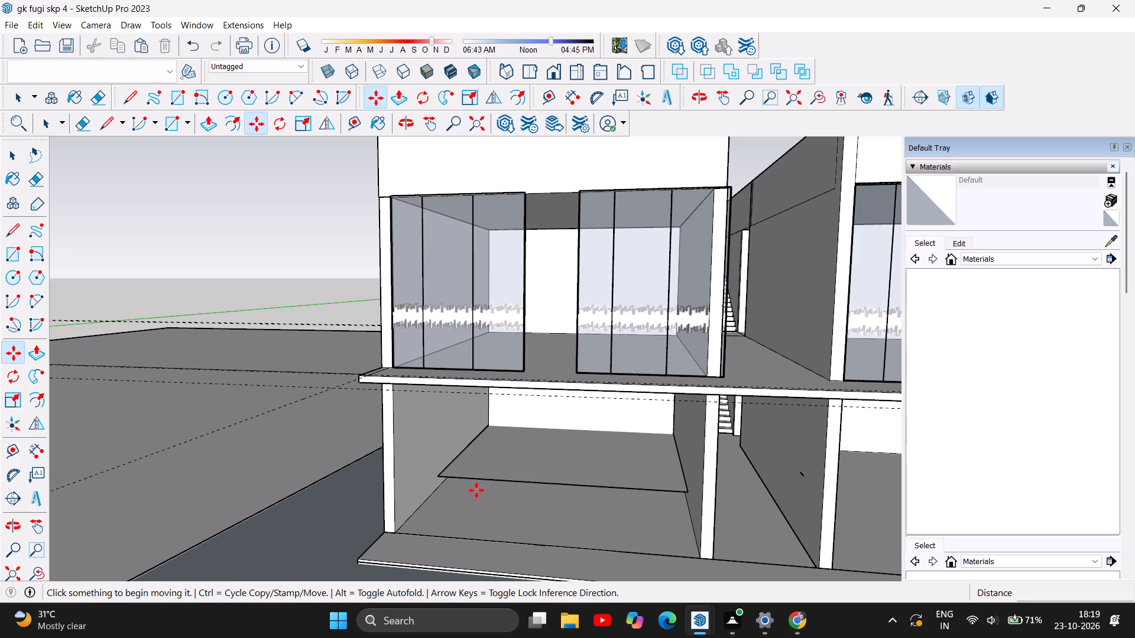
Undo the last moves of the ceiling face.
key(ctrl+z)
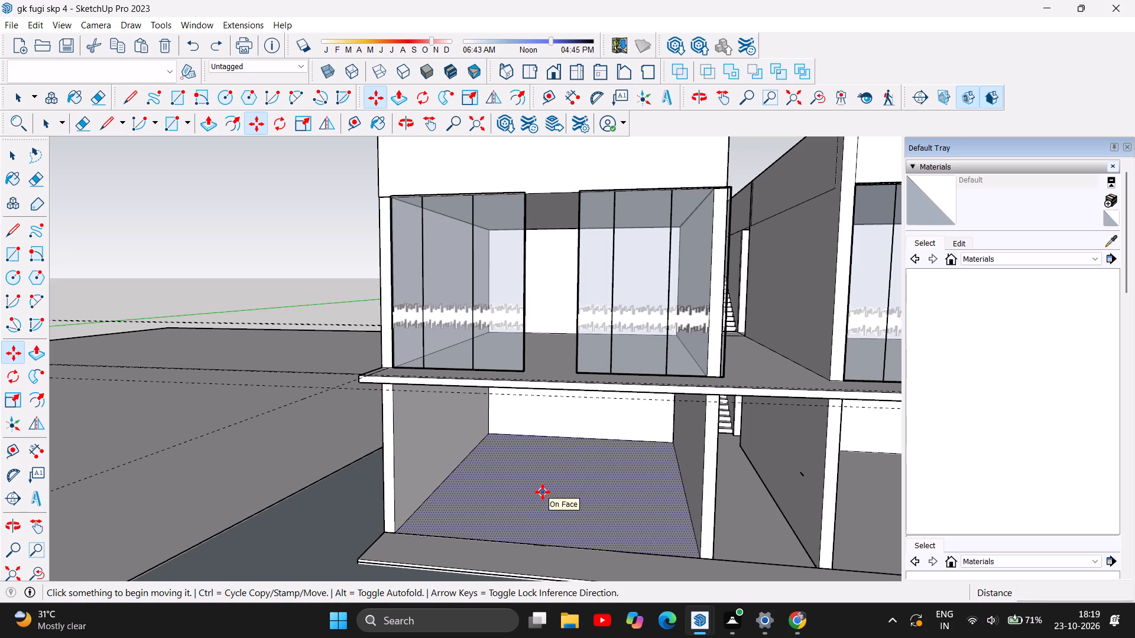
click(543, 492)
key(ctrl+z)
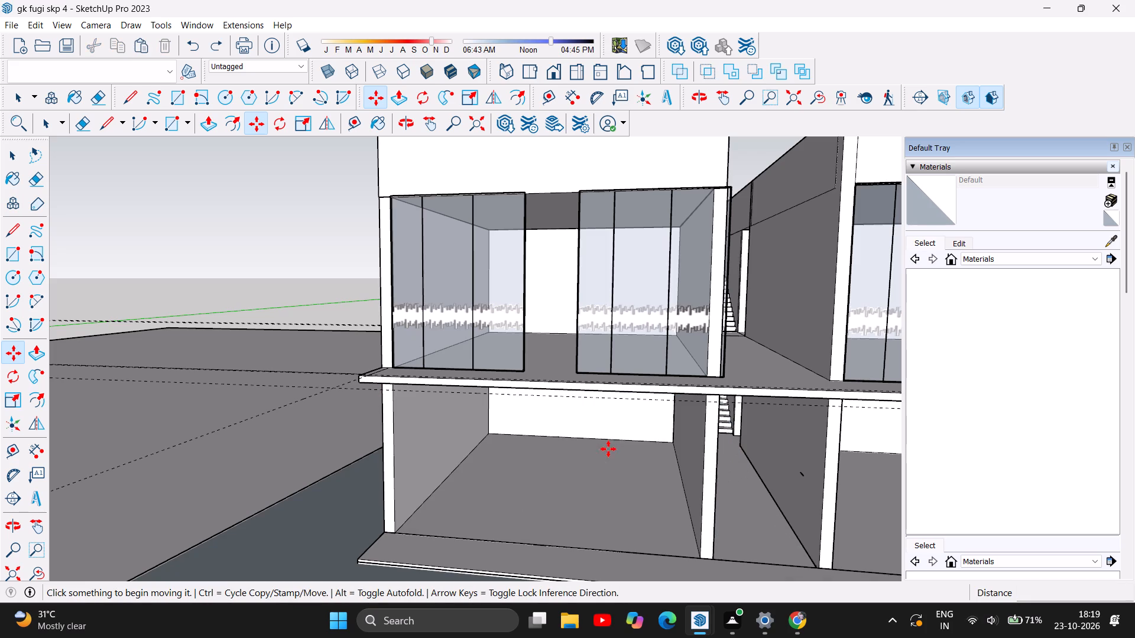
Copy the shop bay's floor face and paste it below the slab, its front corner where the guide line meets the side wall.
click(18, 150)
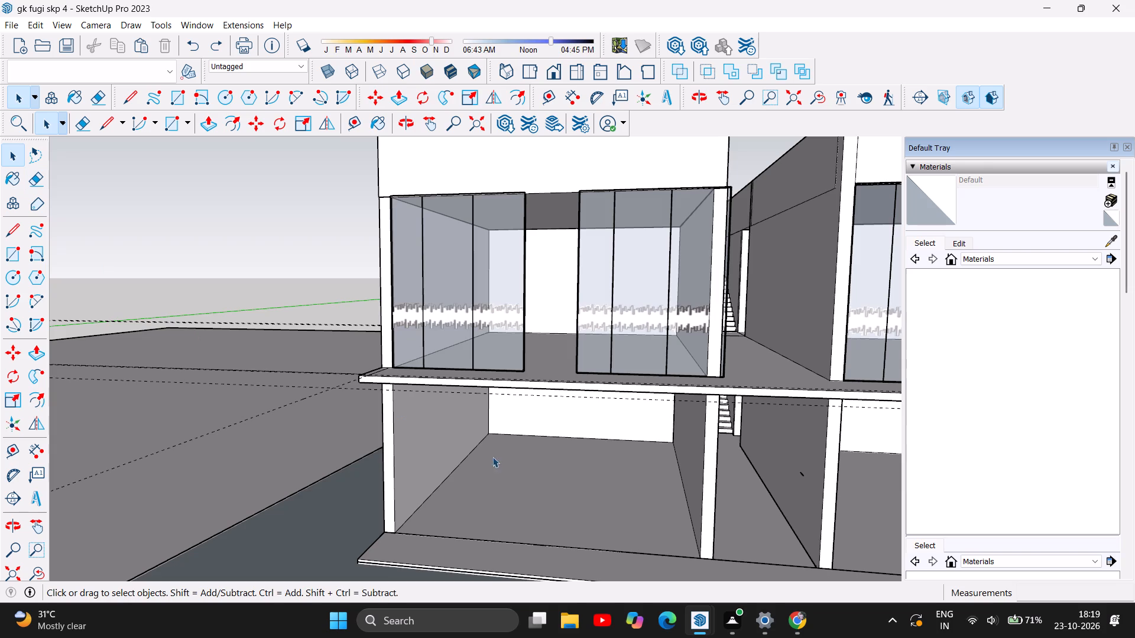
click(529, 476)
scroll(543, 471, down, 11)
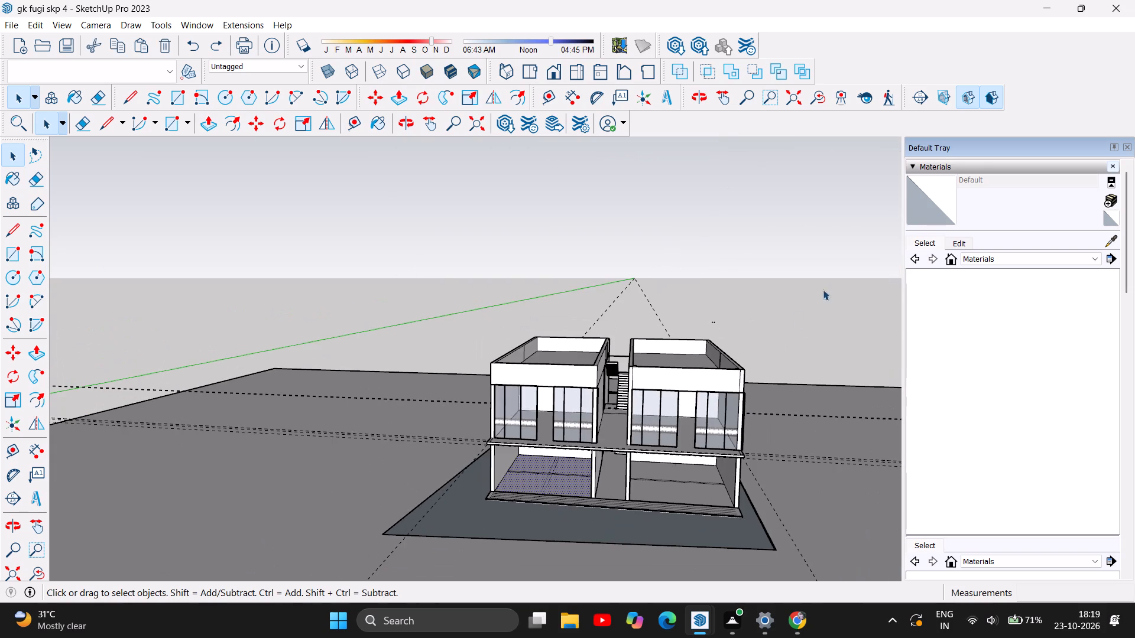
key(ctrl+c)
key(ctrl+v)
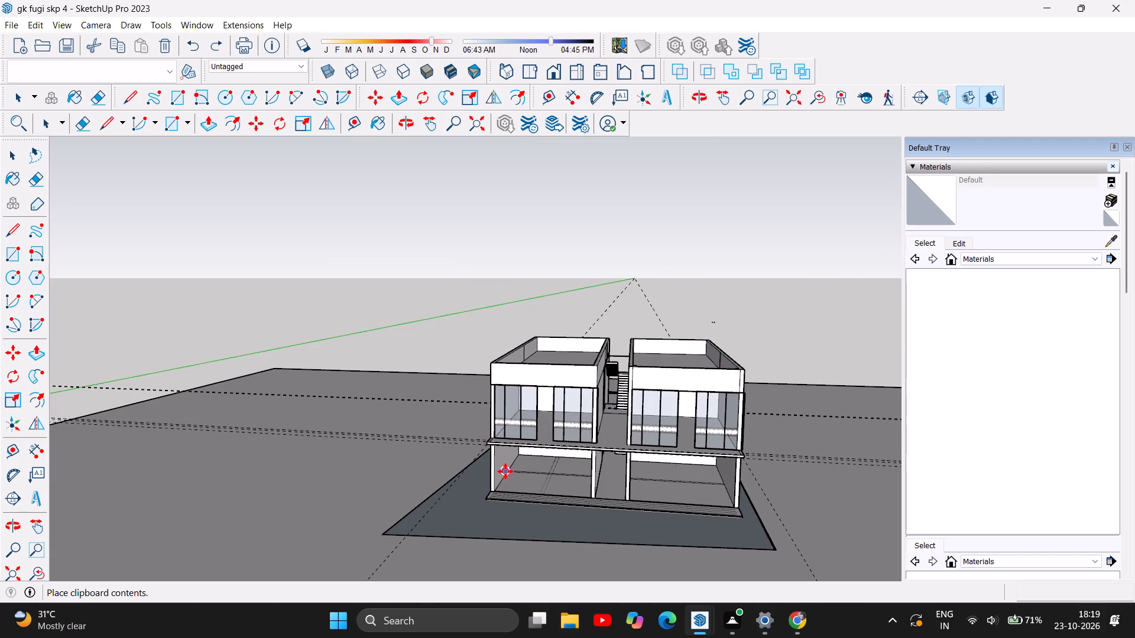
scroll(505, 471, up, 9)
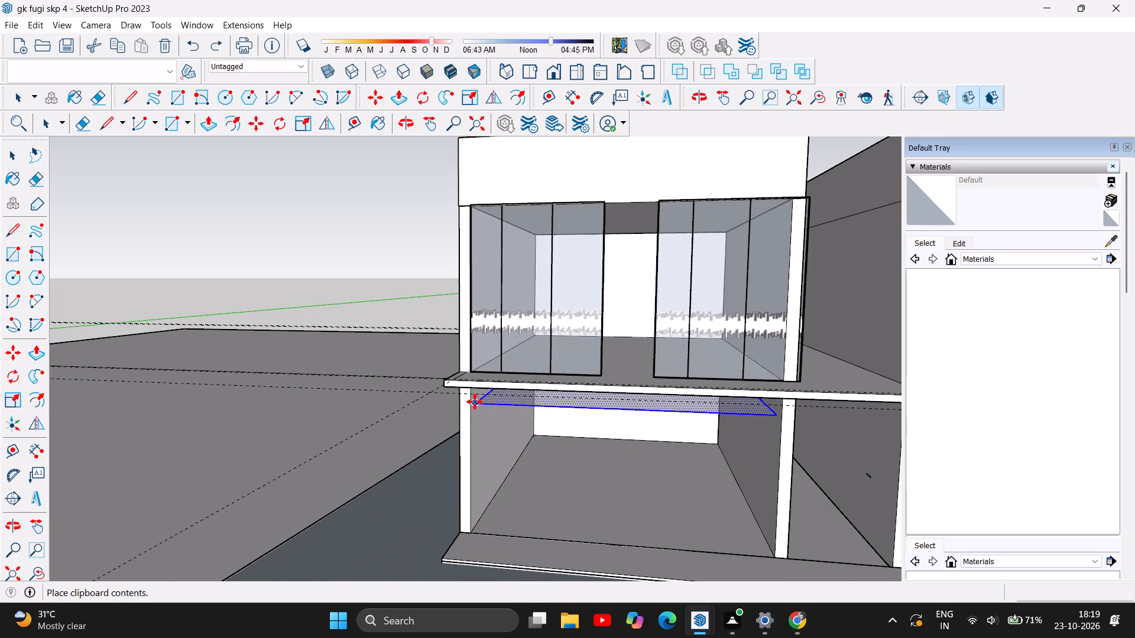
scroll(469, 393, up, 7)
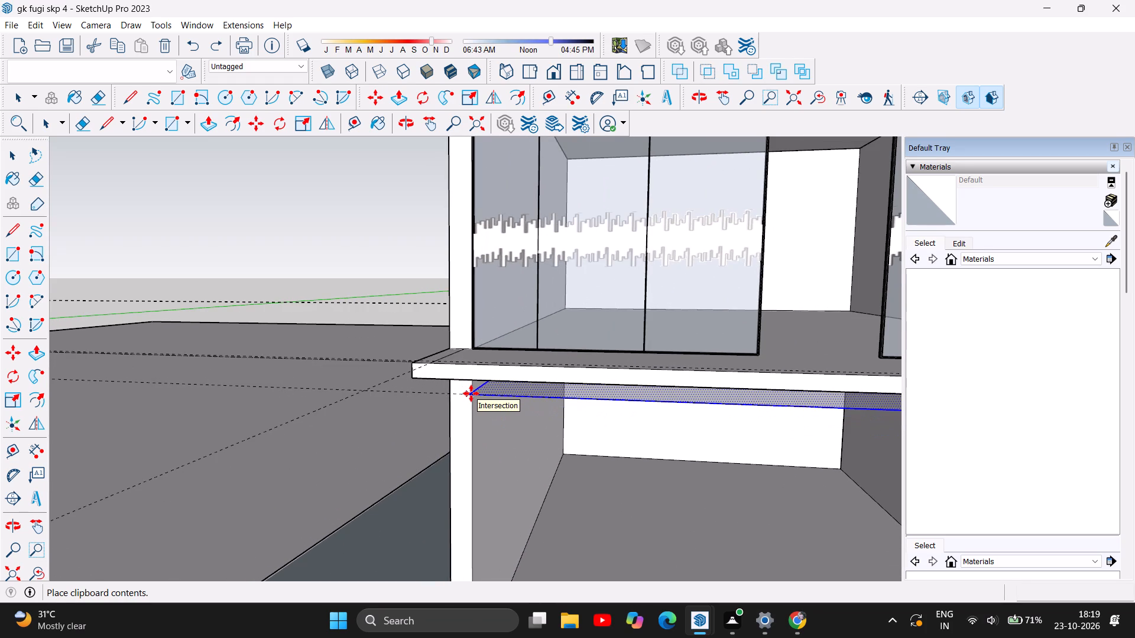
scroll(471, 393, up, 8)
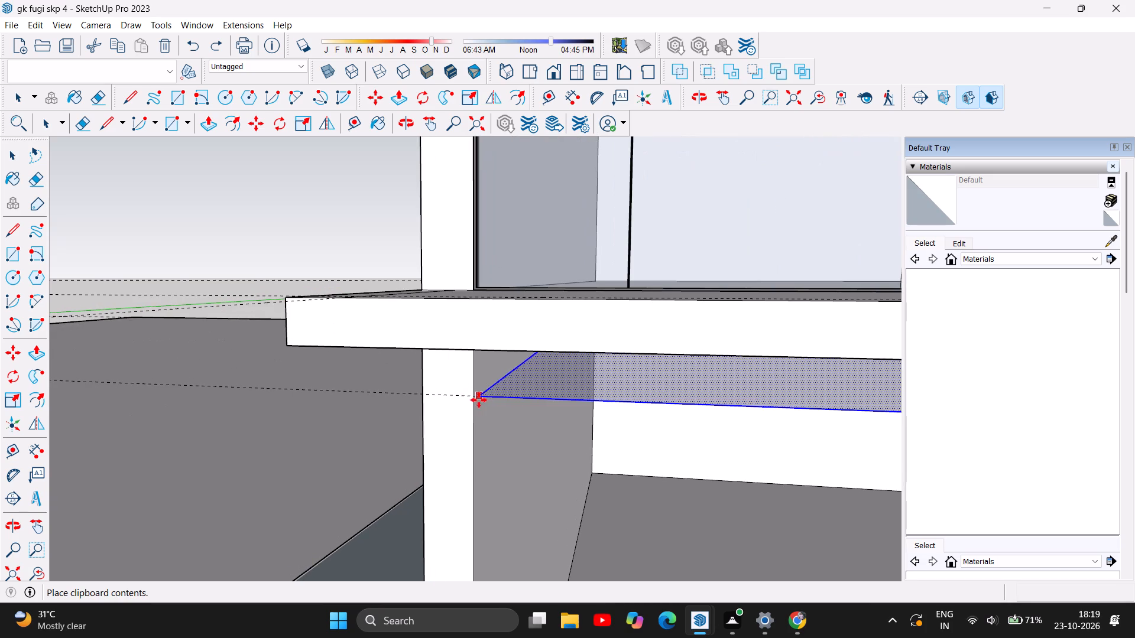
click(473, 396)
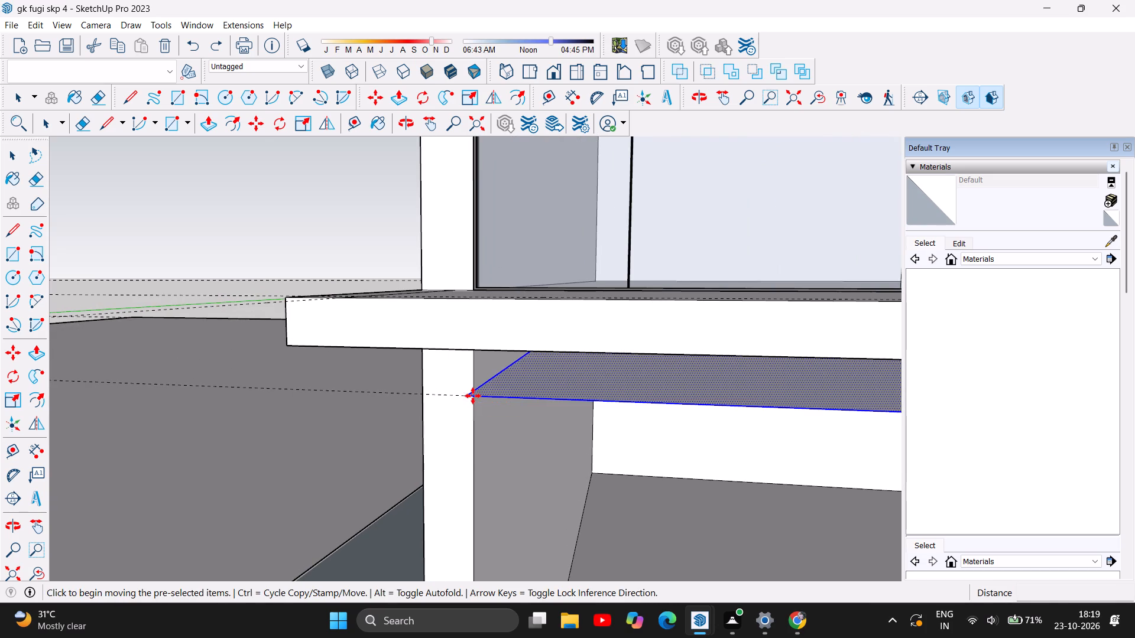
Delete the old, smaller ceiling face at the back of the shop bay, keeping the pasted full-depth face.
scroll(429, 422, down, 15)
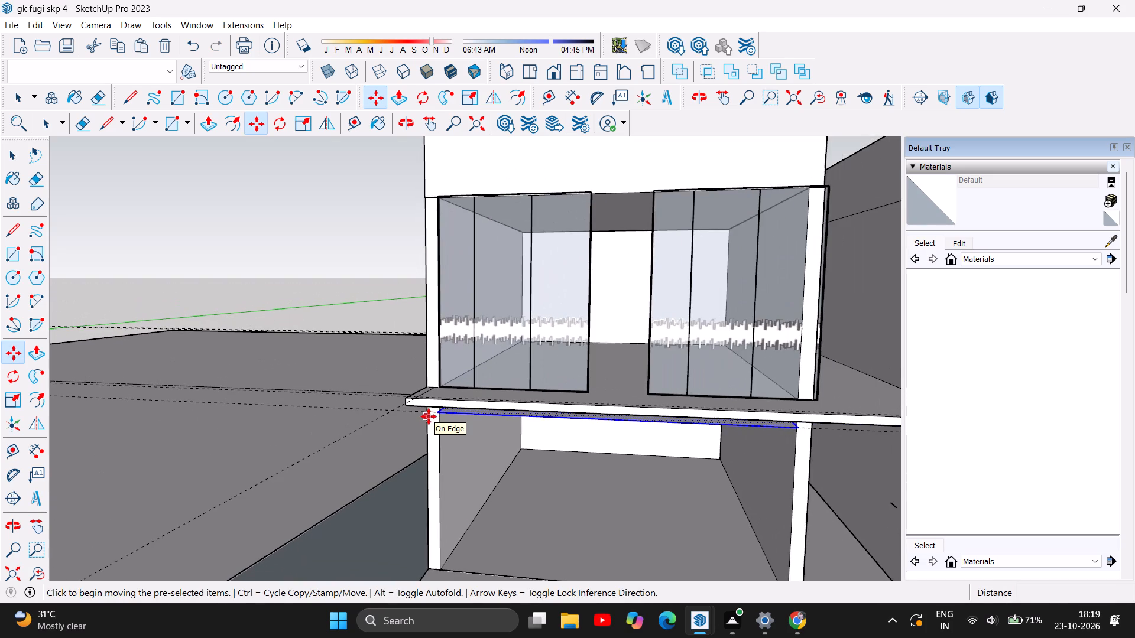
scroll(507, 410, down, 4)
scroll(592, 510, up, 6)
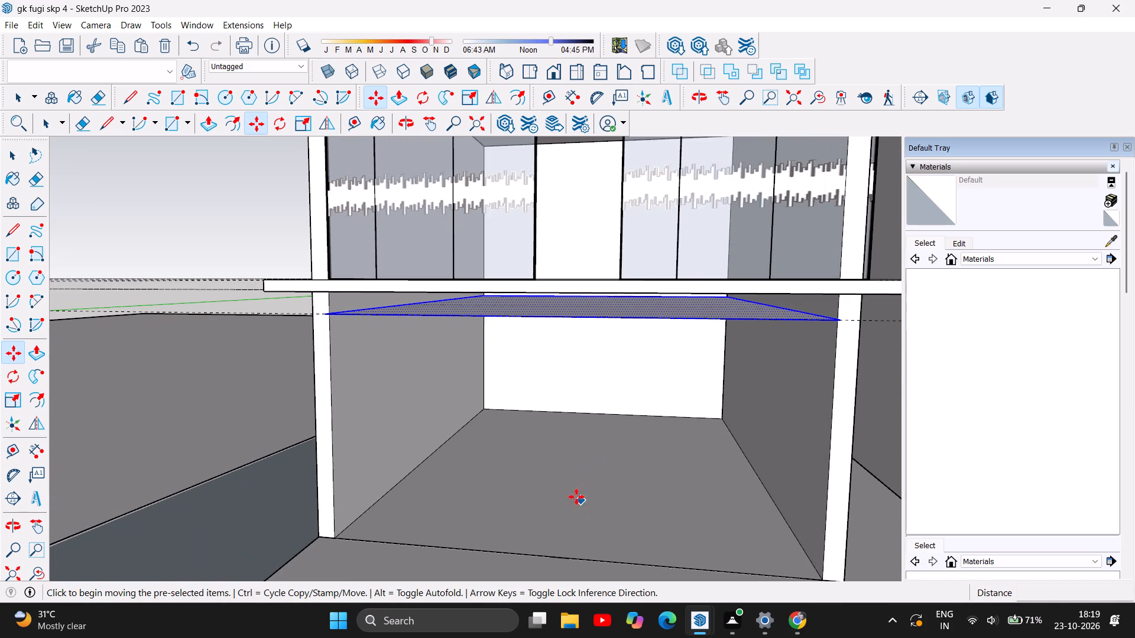
scroll(567, 486, up, 2)
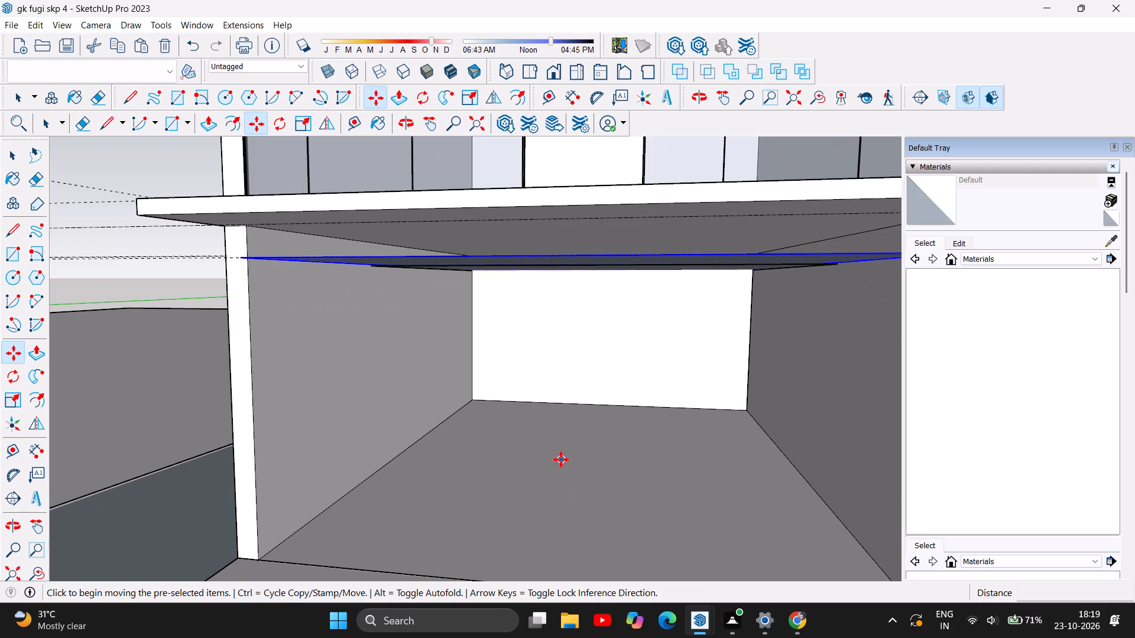
scroll(553, 501, down, 1)
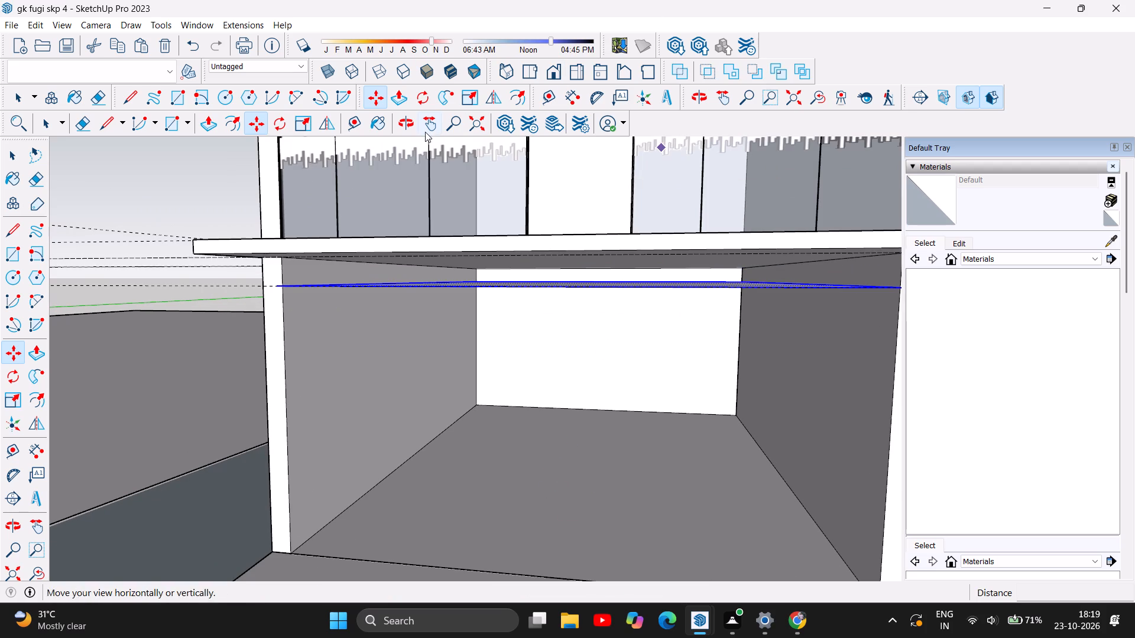
click(412, 129)
drag(508, 307, 505, 284)
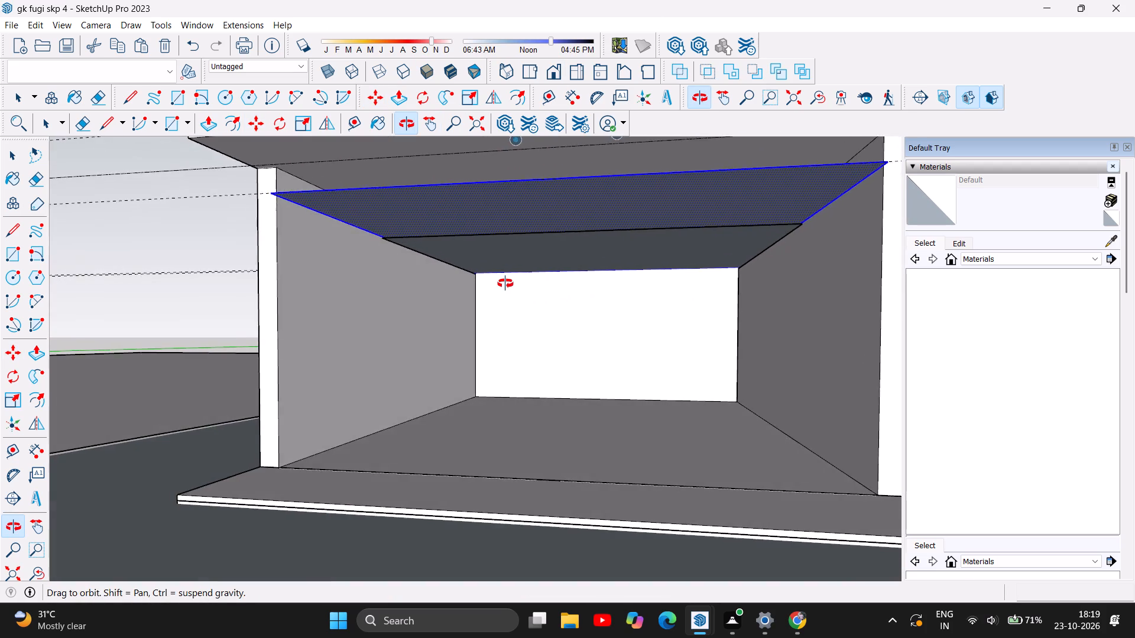
drag(505, 284, 484, 284)
scroll(547, 289, down, 1)
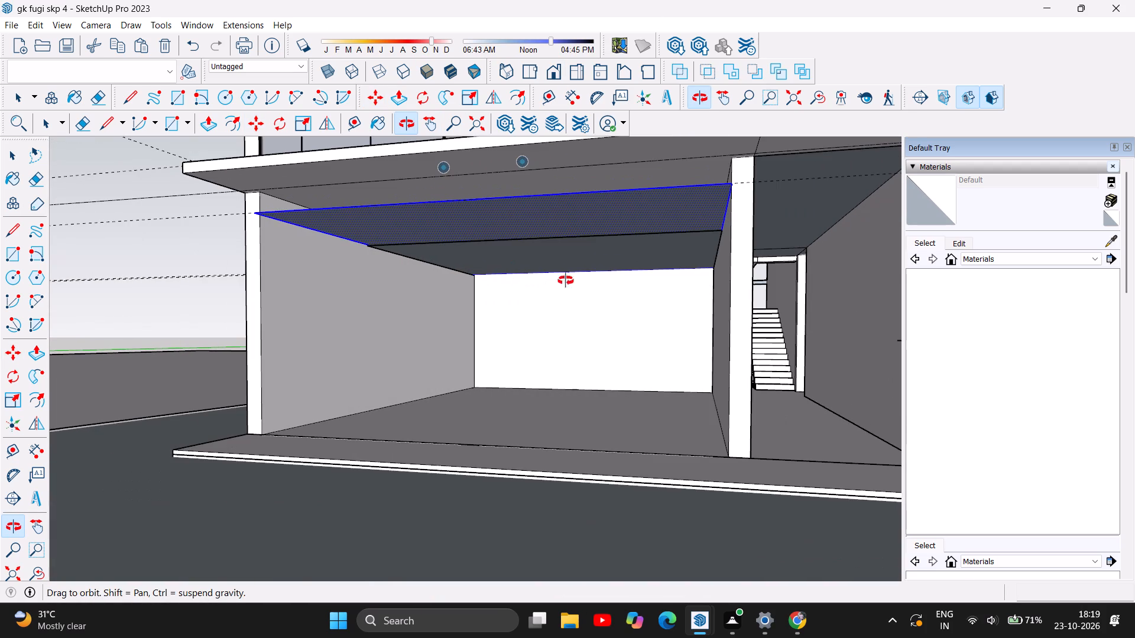
scroll(640, 250, up, 5)
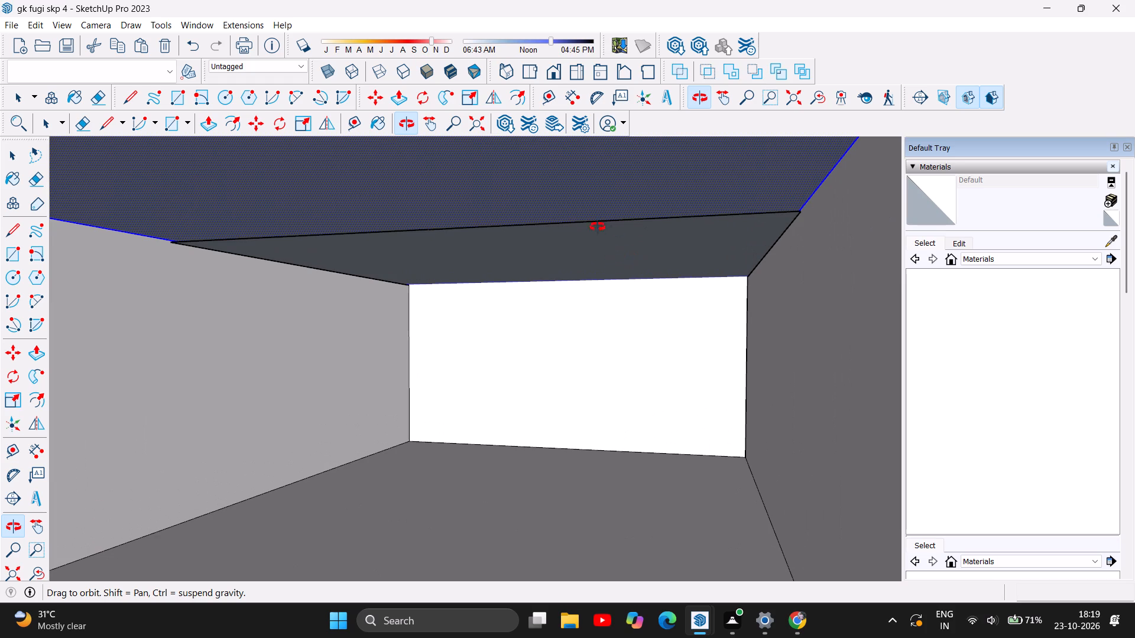
click(20, 106)
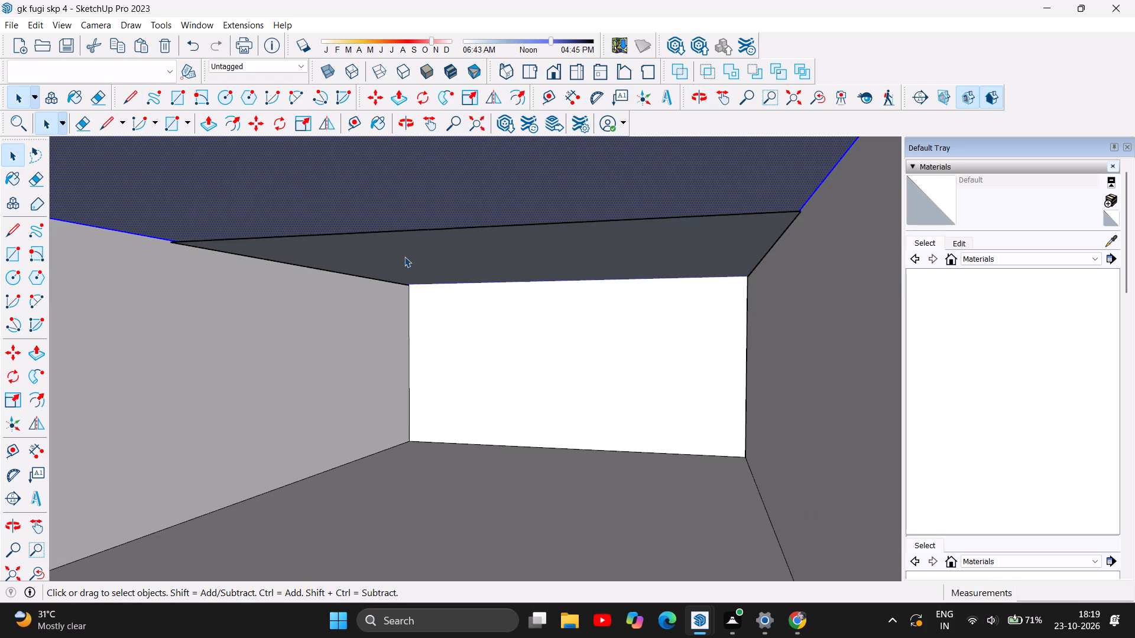
click(404, 256)
key(Delete)
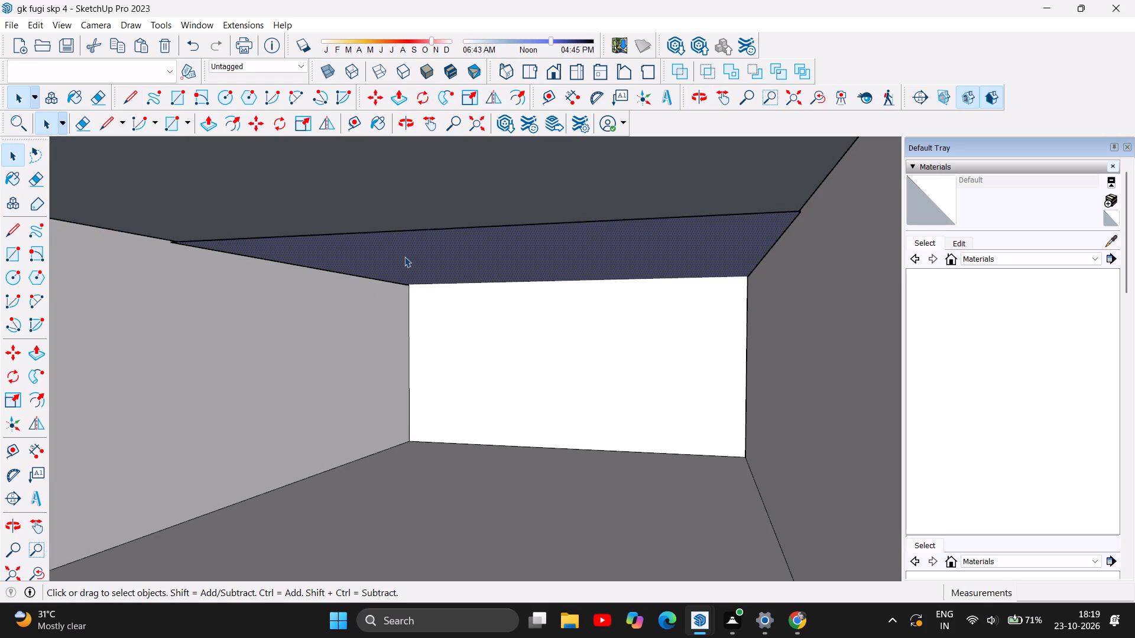
Delete the old ceiling face's remaining front edge segments running across the new ceiling.
double_click(369, 233)
key(Delete)
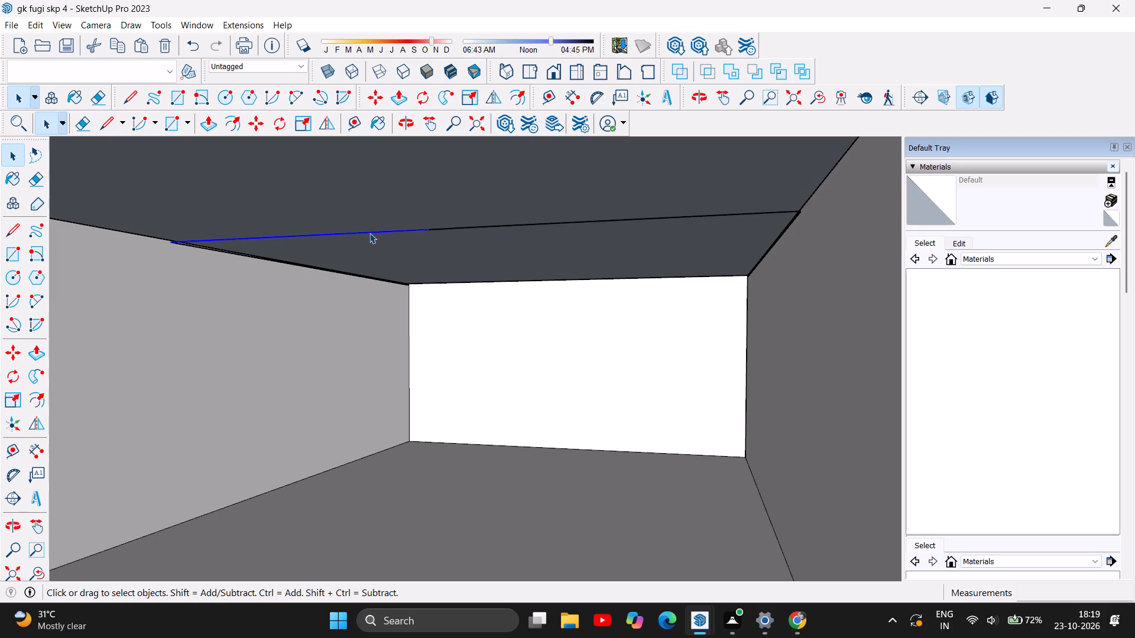
double_click(506, 226)
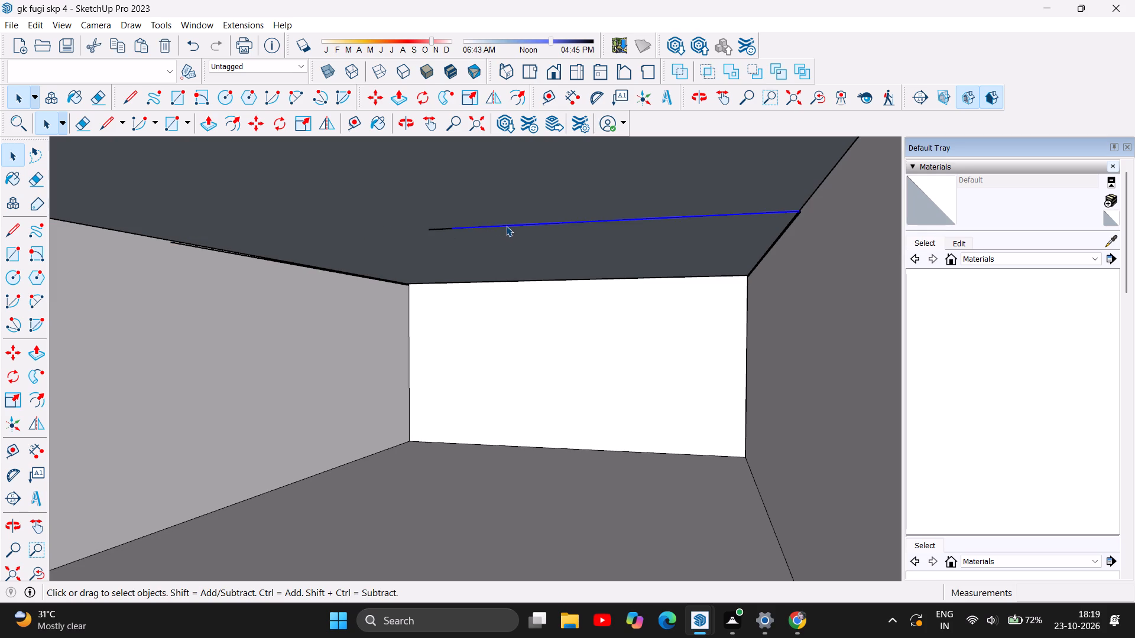
key(Delete)
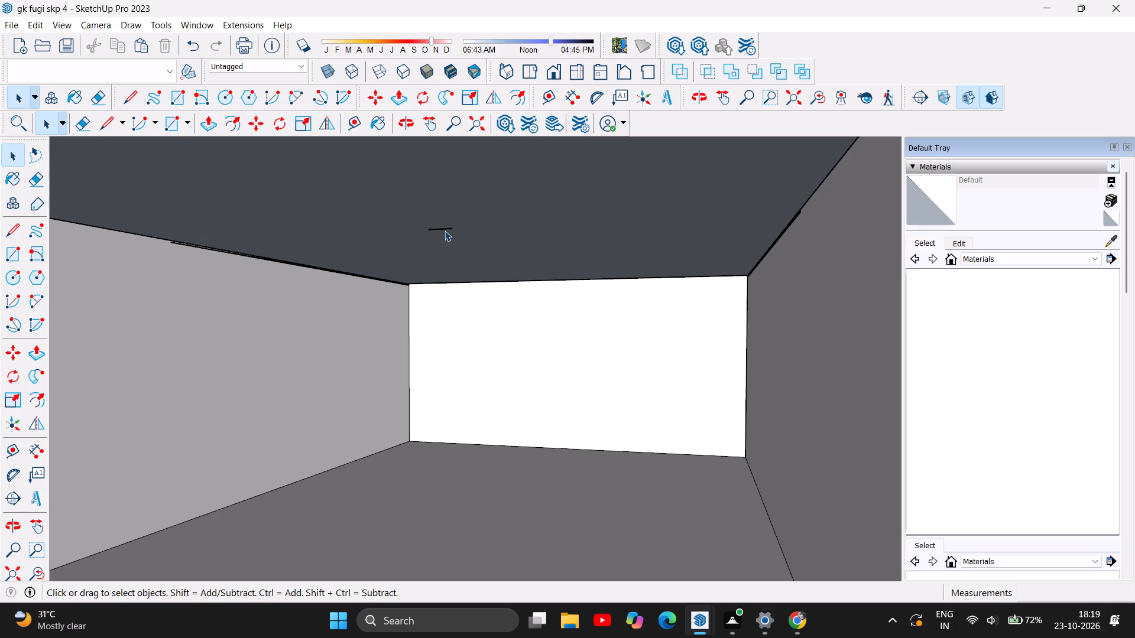
click(445, 230)
key(Delete)
Delete the old ceiling face's leftover edge on the lighter side wall, just below the new ceiling.
scroll(205, 246, up, 7)
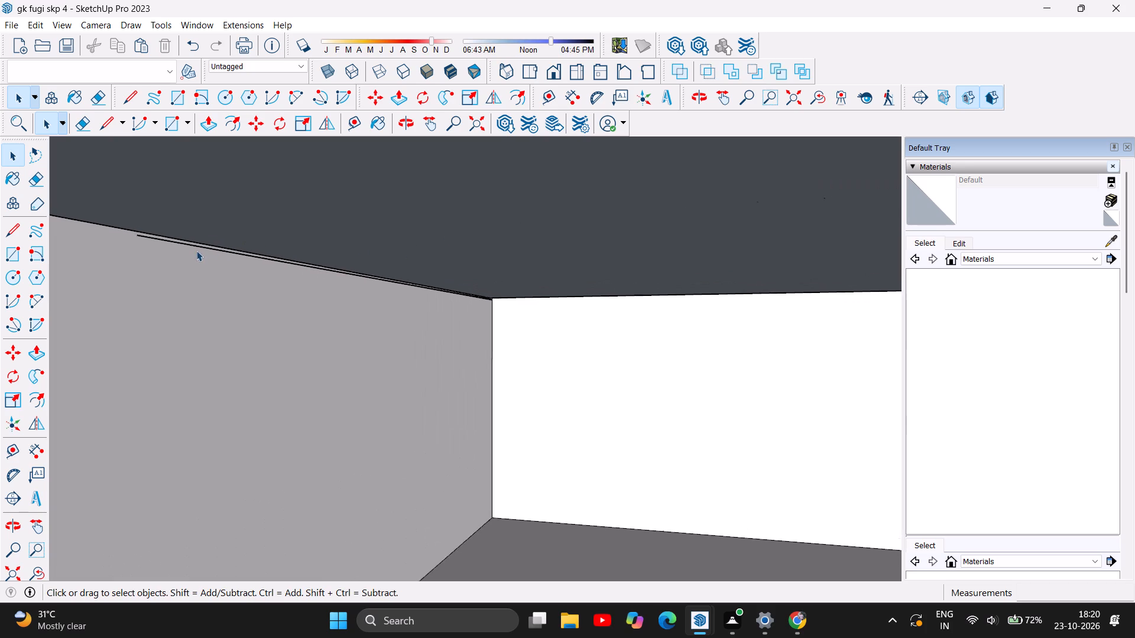
scroll(196, 250, up, 2)
click(190, 247)
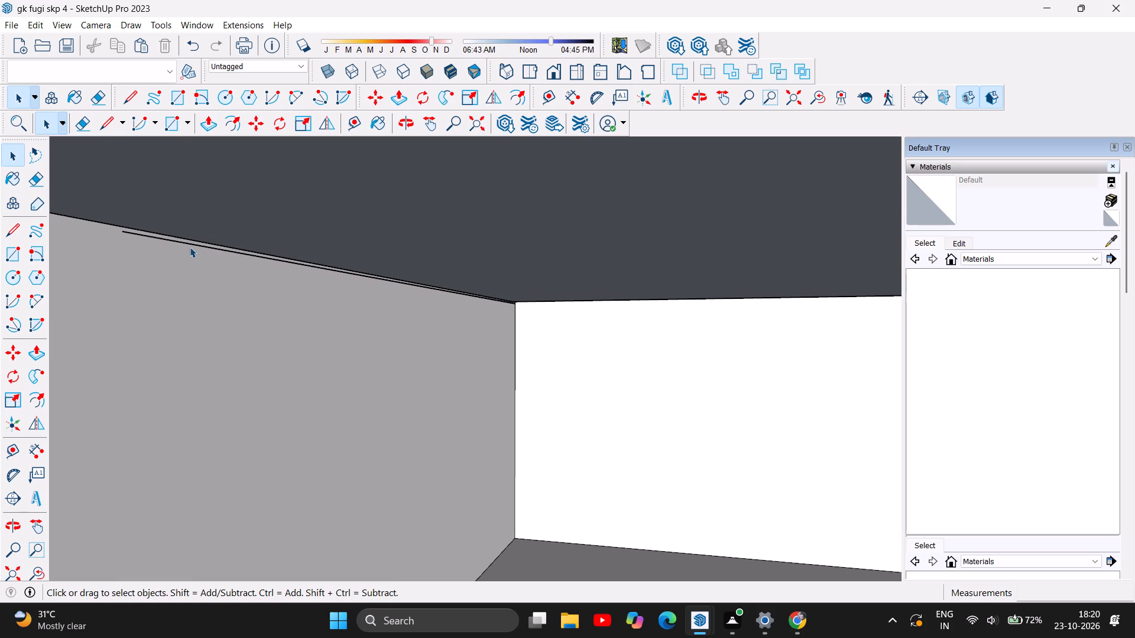
double_click(184, 243)
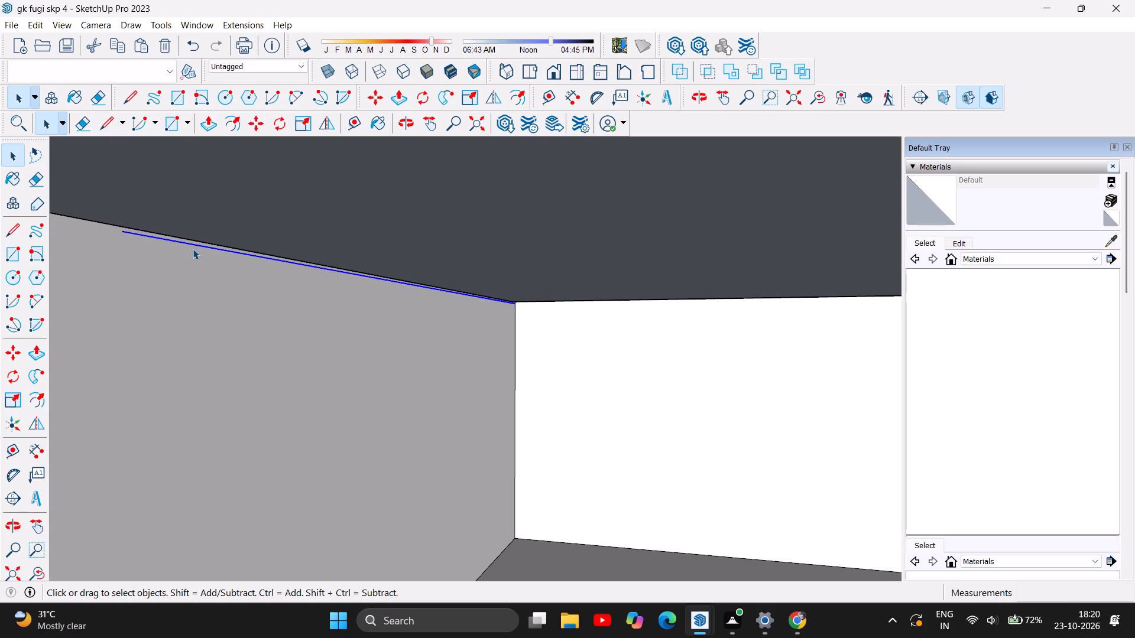
key(Delete)
Delete the old ceiling face's leftover edges on the opposite, darker side wall, including the short stub at their front end.
scroll(189, 253, down, 10)
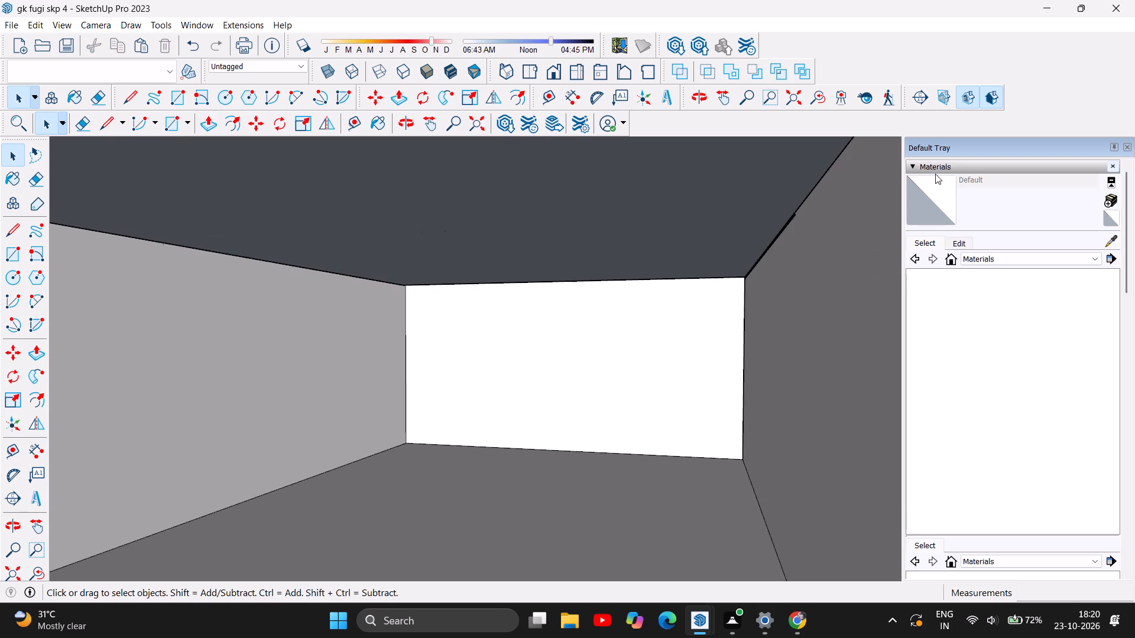
scroll(818, 185, up, 8)
scroll(777, 222, up, 10)
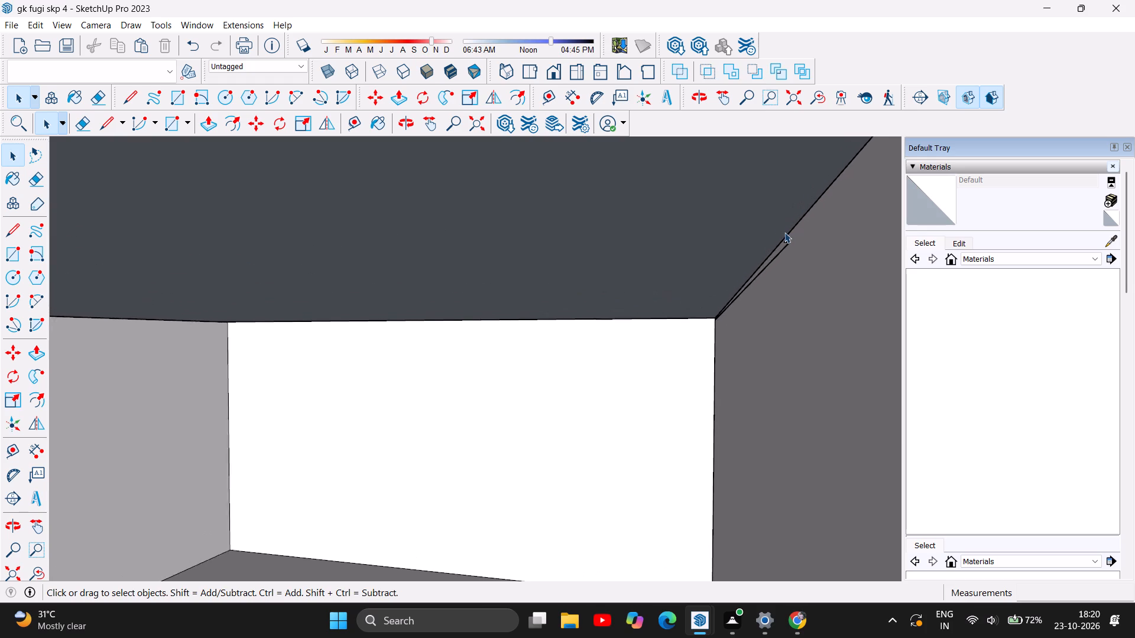
scroll(784, 232, up, 11)
scroll(786, 235, down, 1)
click(784, 259)
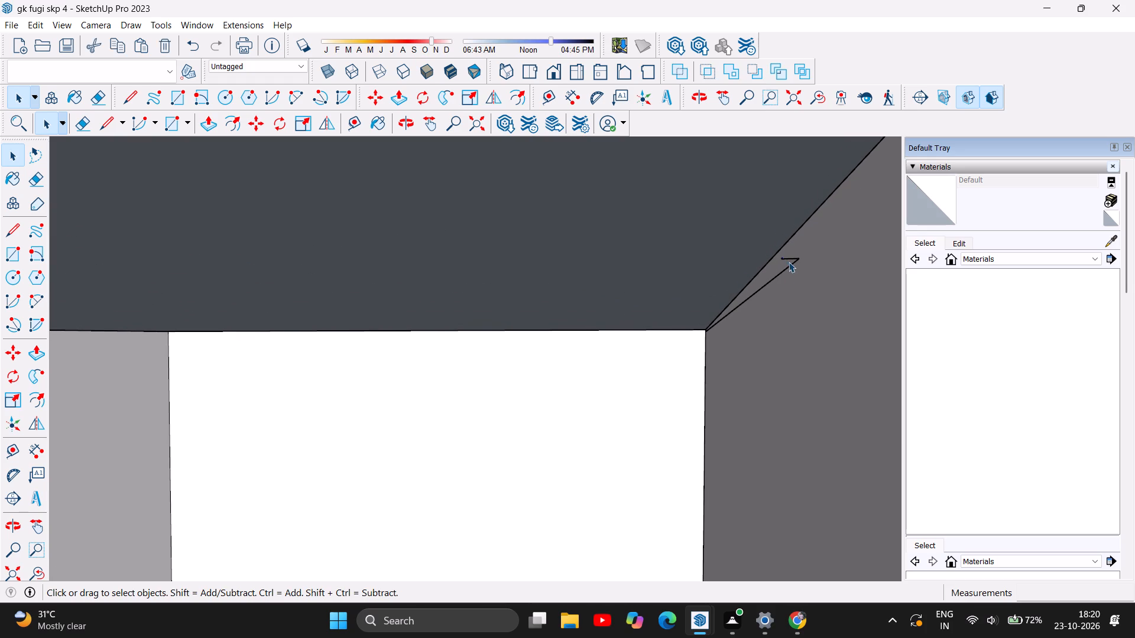
click(793, 263)
key(Delete)
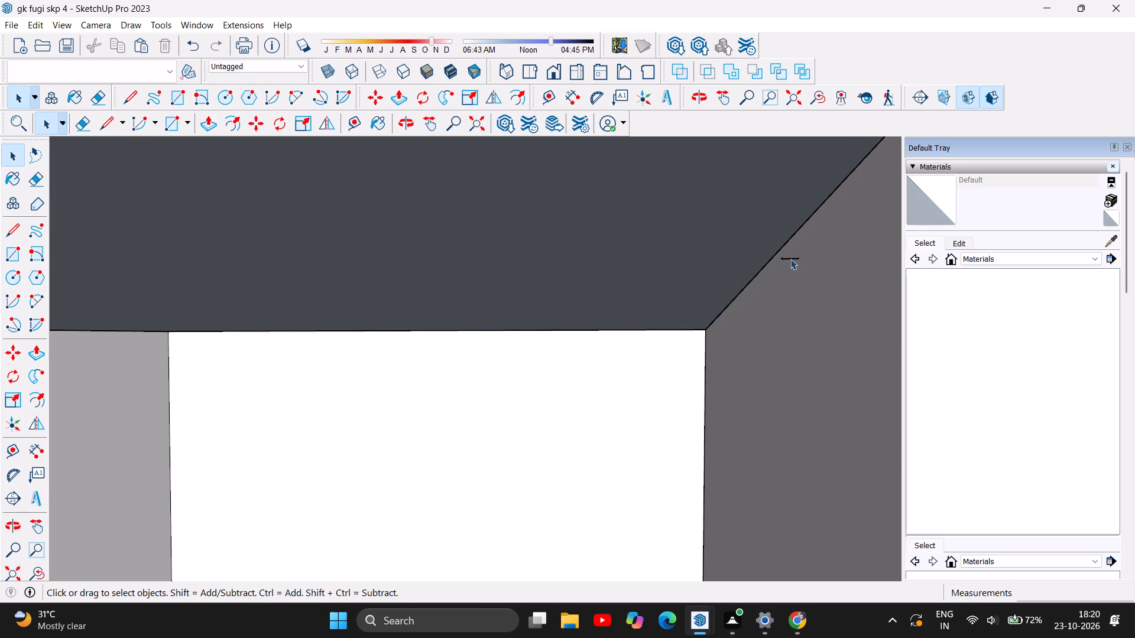
click(790, 259)
key(Delete)
click(783, 258)
key(Delete)
Push/Pull the shop bay's new ceiling face by 1" to give it thickness.
click(203, 121)
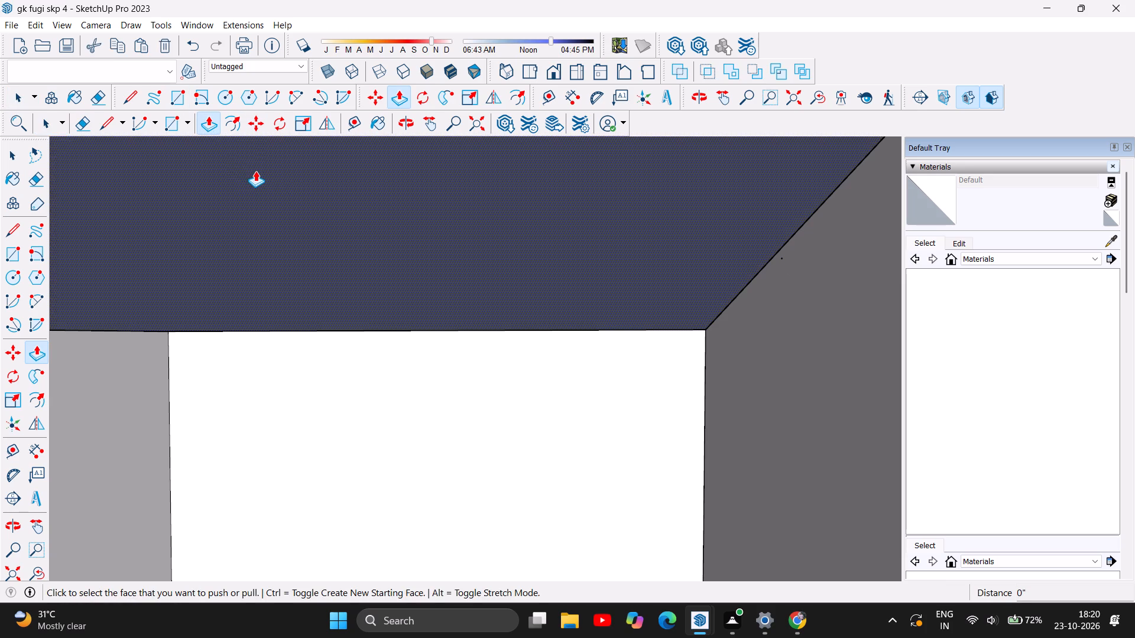
click(255, 171)
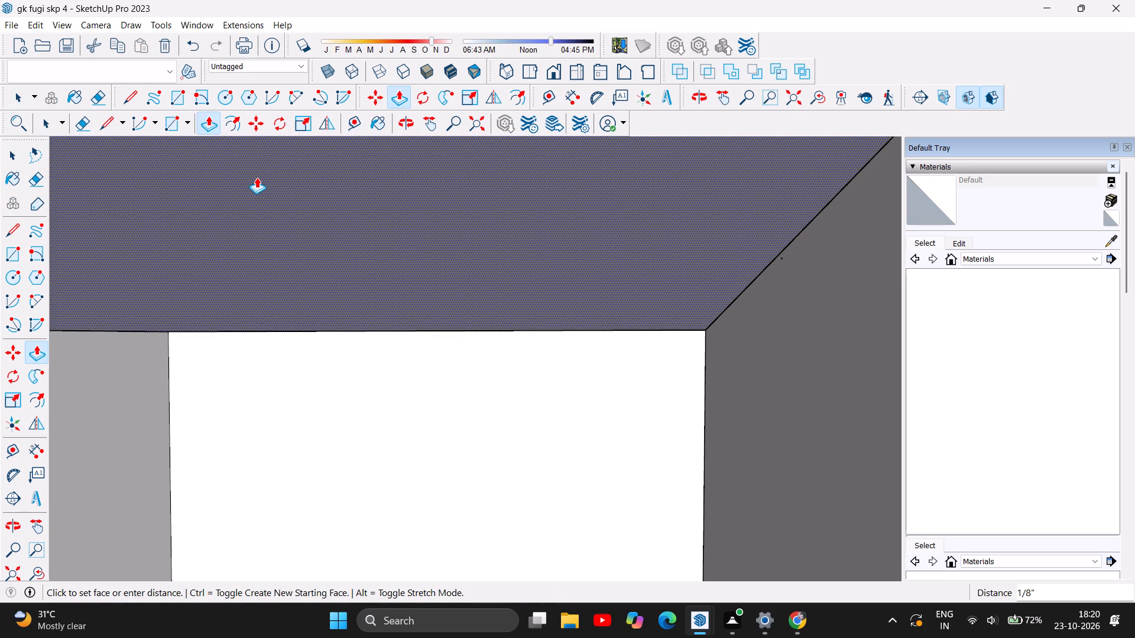
key(1)
key(Return)
Examine the thickened ceiling panel from outside and inside the shop bay, checking its fit against the walls and slab.
scroll(483, 185, down, 5)
scroll(550, 325, down, 7)
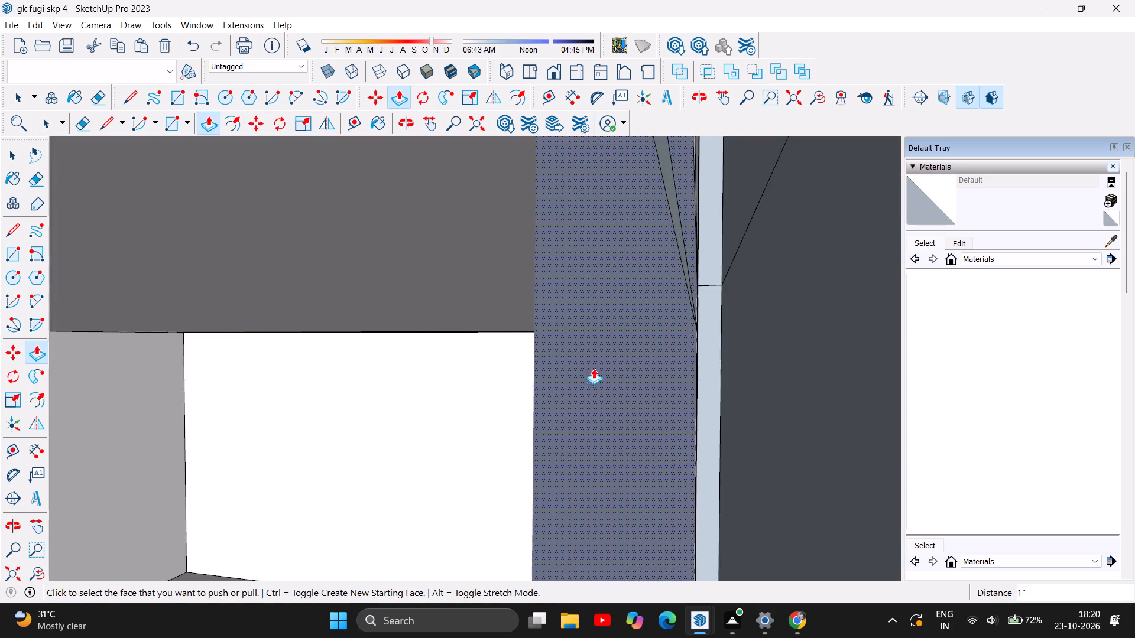
scroll(713, 395, down, 7)
scroll(699, 311, down, 15)
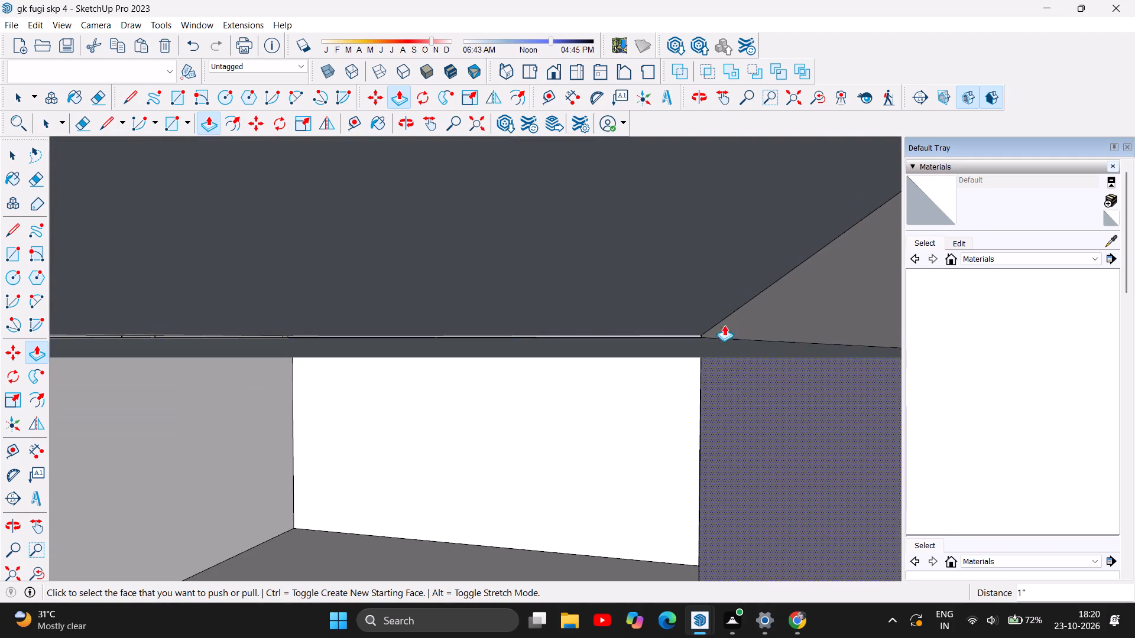
scroll(724, 320, down, 8)
scroll(751, 259, down, 8)
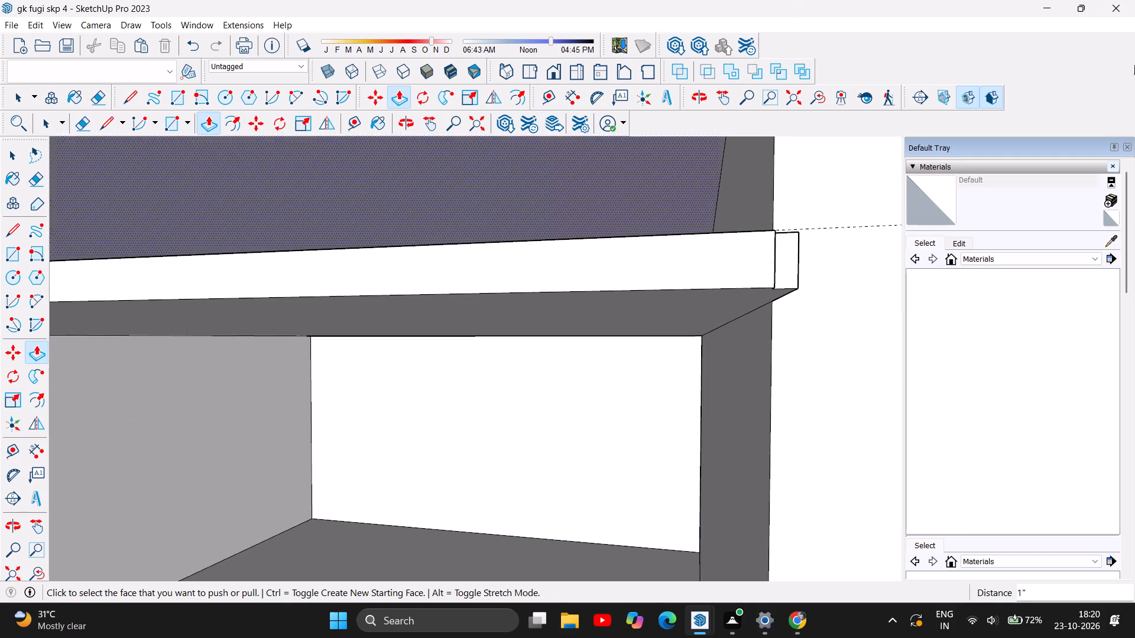
scroll(620, 493, down, 6)
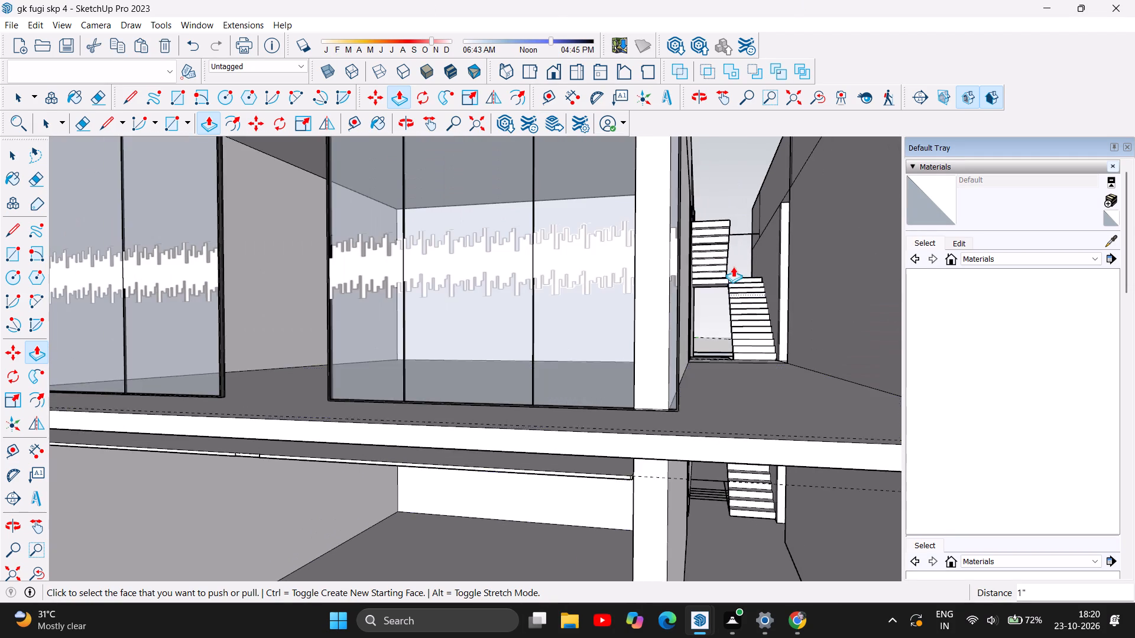
scroll(744, 261, down, 5)
scroll(711, 418, down, 5)
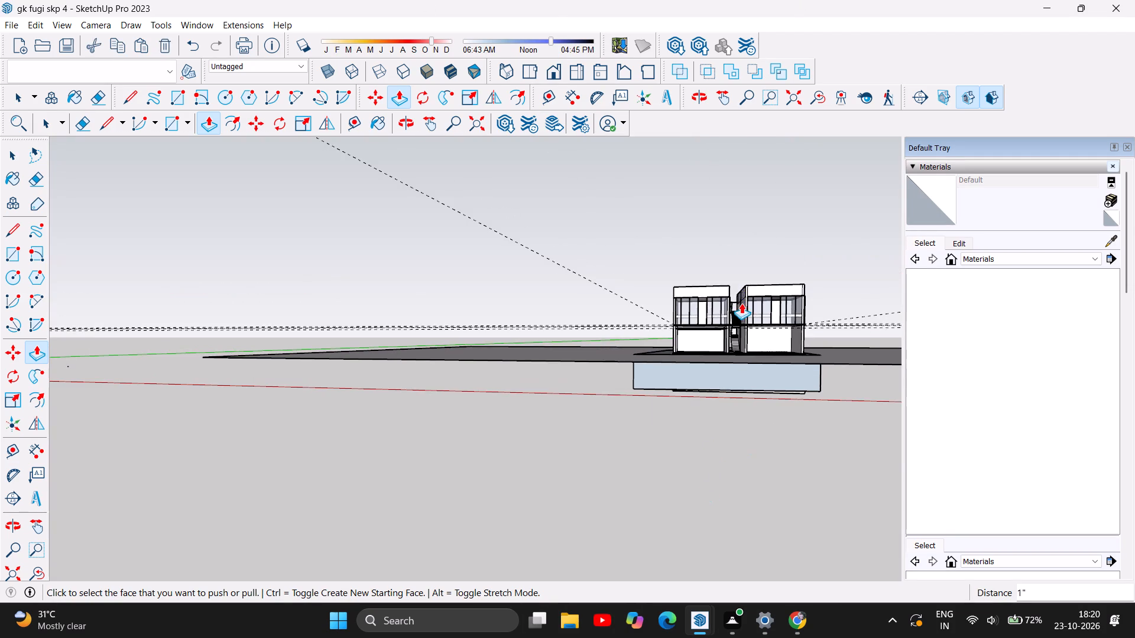
scroll(727, 293, up, 5)
scroll(708, 340, up, 19)
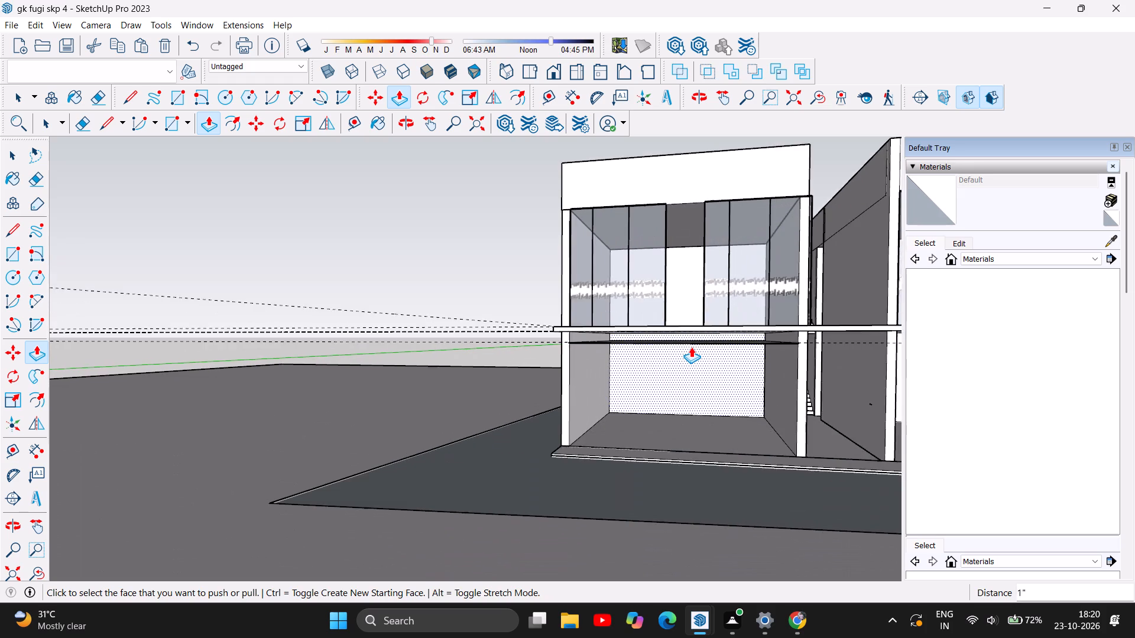
scroll(690, 377, up, 9)
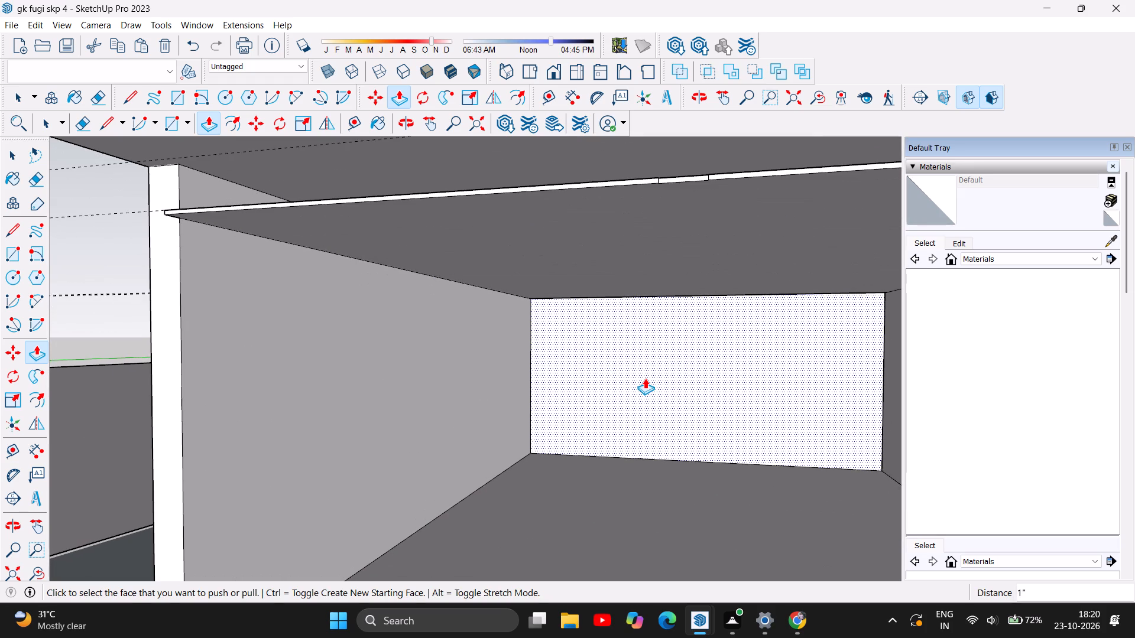
scroll(645, 378, up, 1)
scroll(571, 360, down, 4)
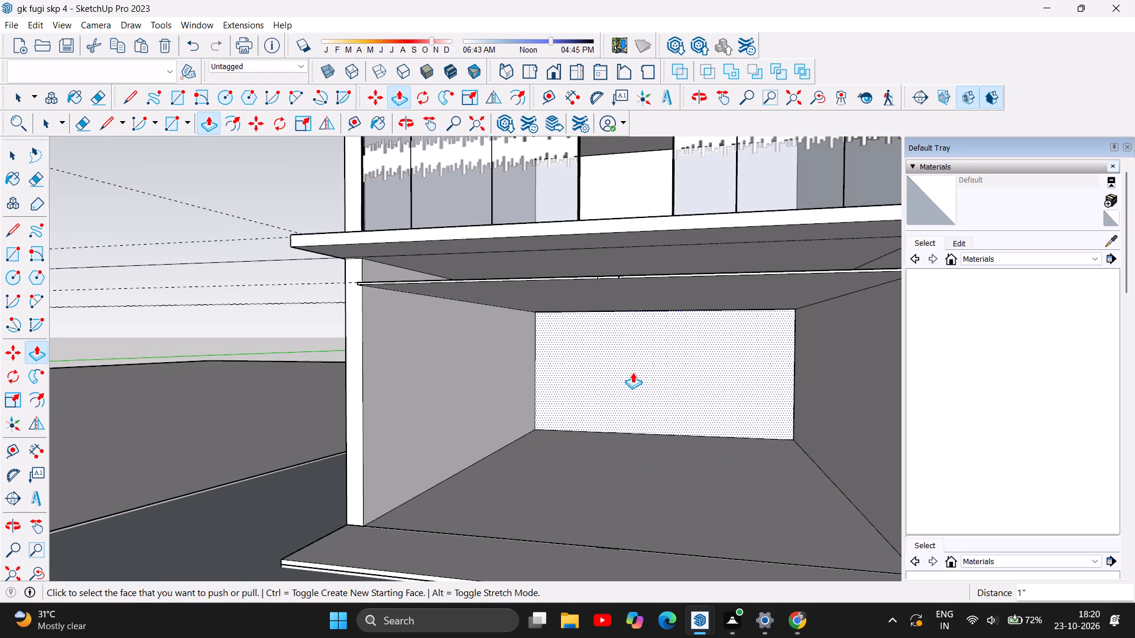
scroll(633, 372, up, 1)
scroll(633, 372, down, 2)
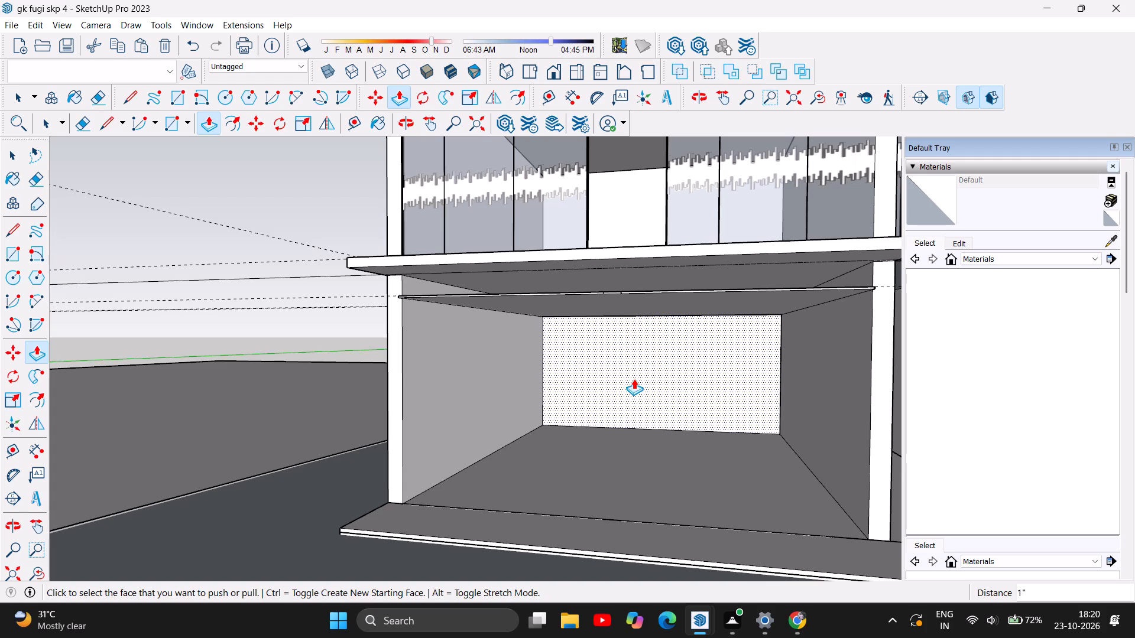
click(407, 126)
drag(598, 395, 566, 409)
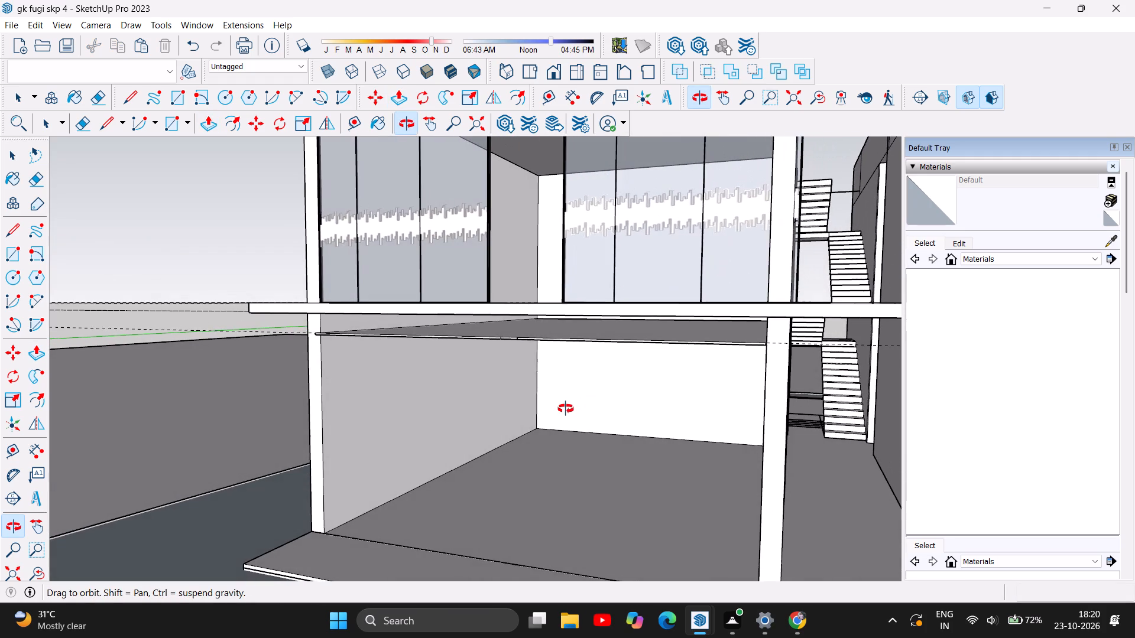
drag(566, 409, 606, 406)
drag(692, 379, 667, 353)
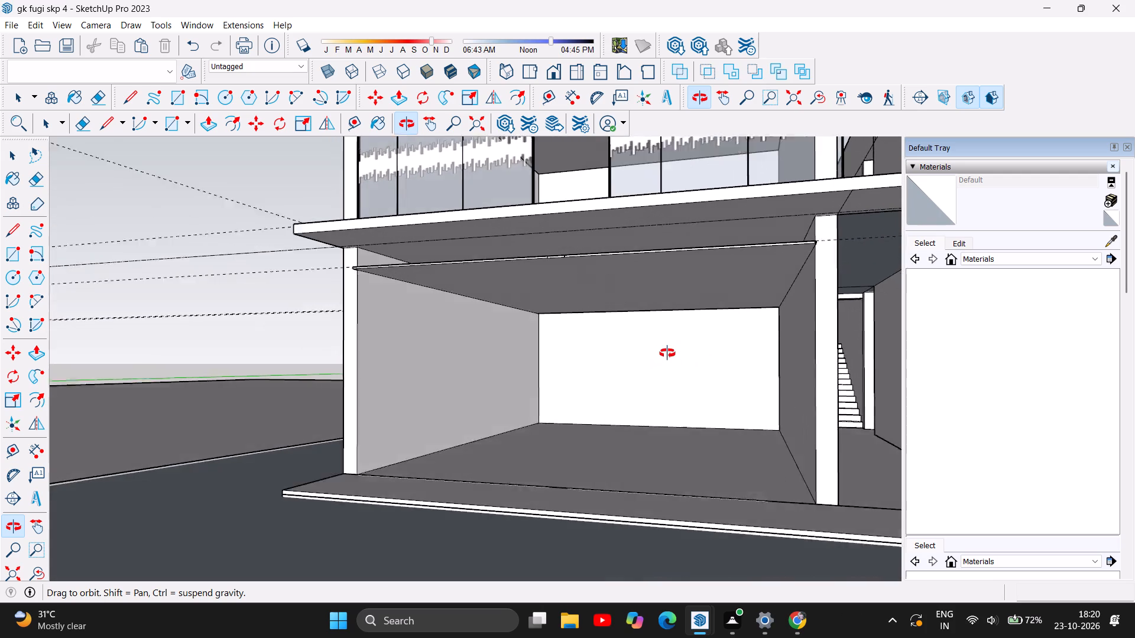
drag(667, 353, 672, 351)
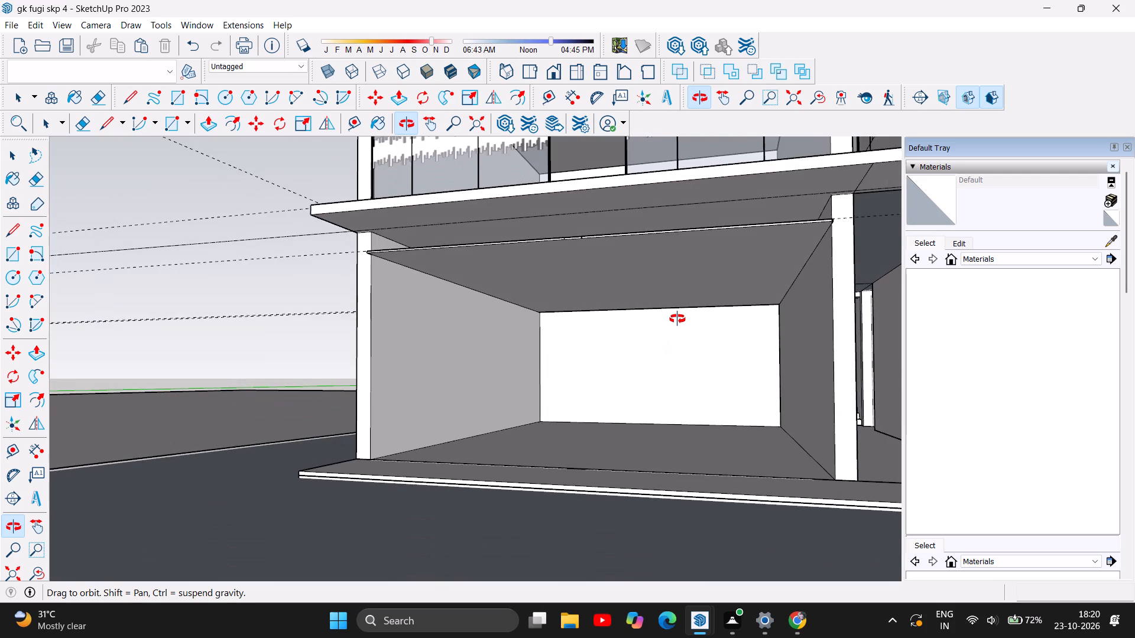
scroll(677, 319, up, 3)
drag(665, 414, 663, 405)
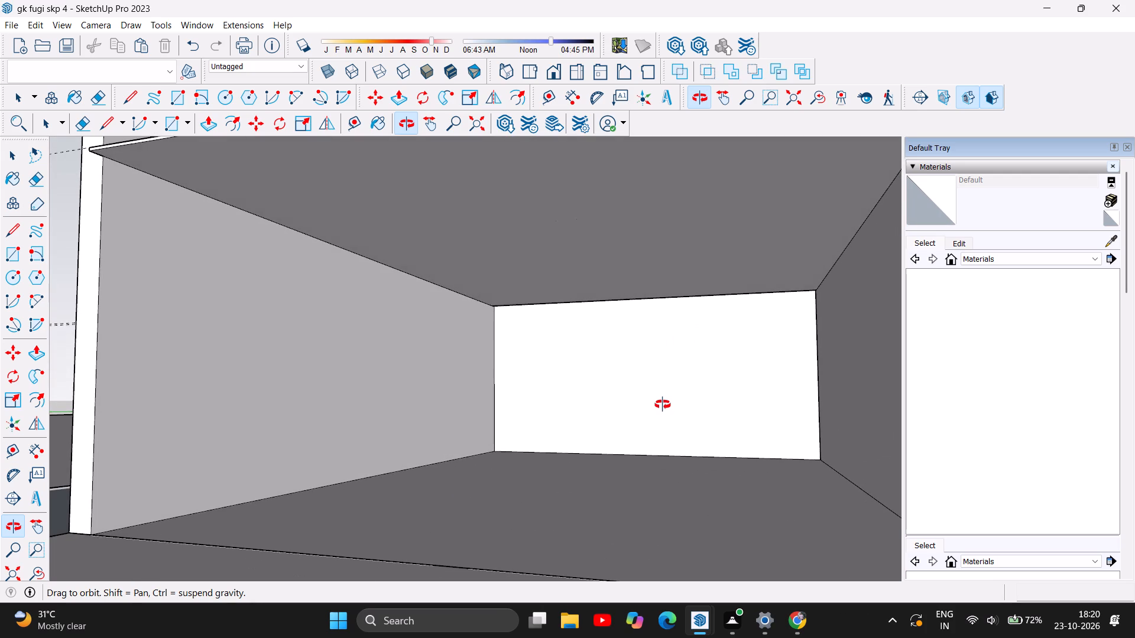
drag(603, 432, 598, 419)
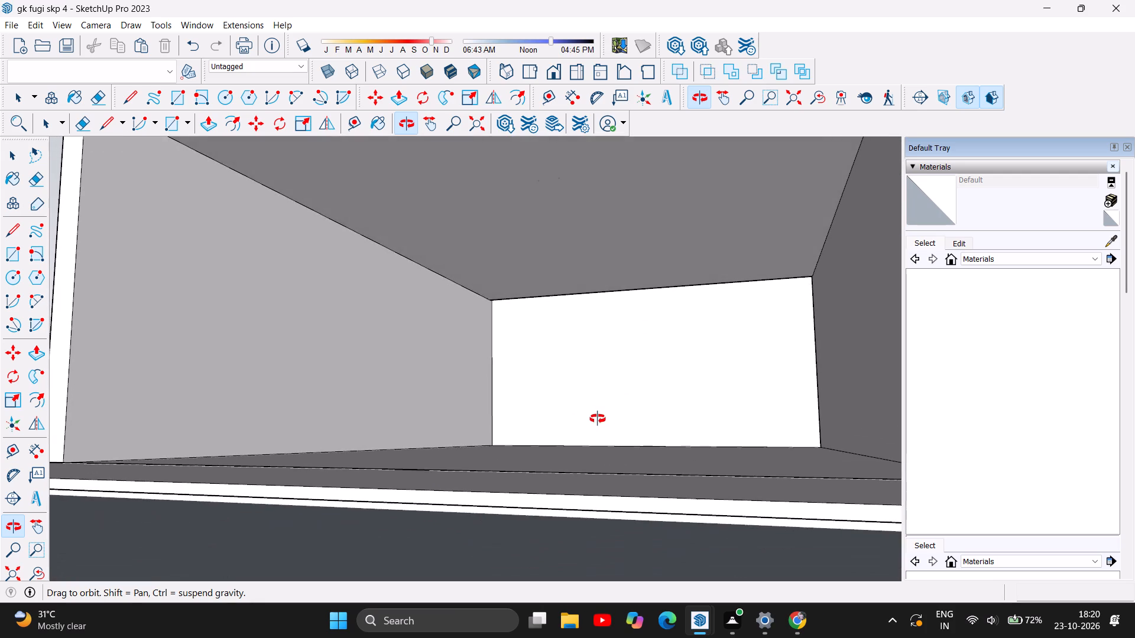
drag(598, 419, 602, 441)
drag(604, 441, 607, 429)
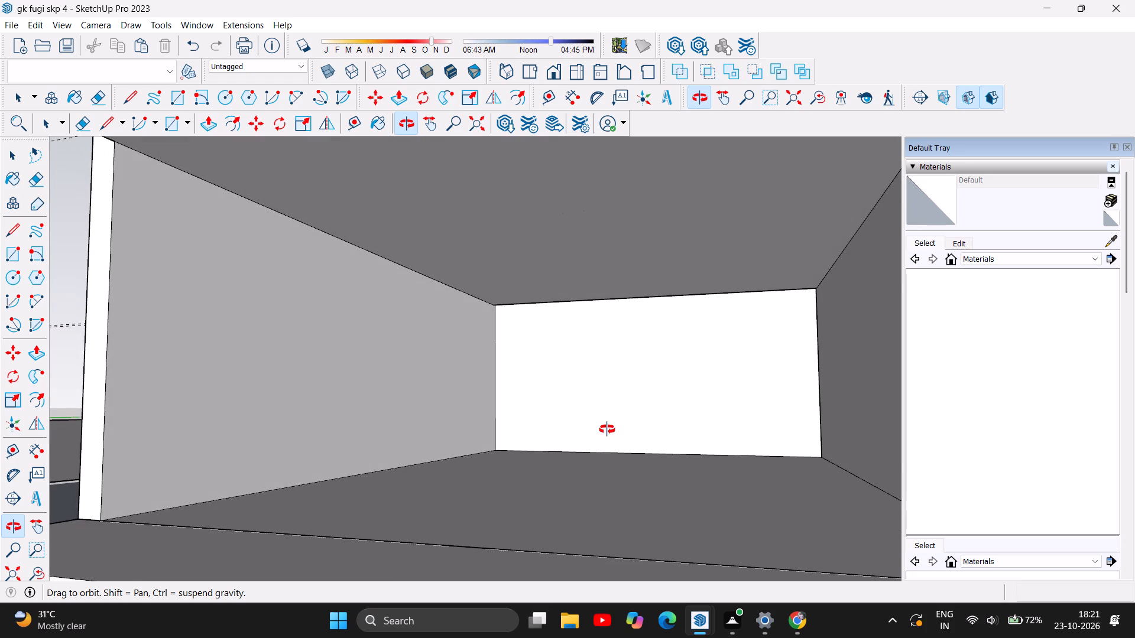
scroll(607, 429, down, 3)
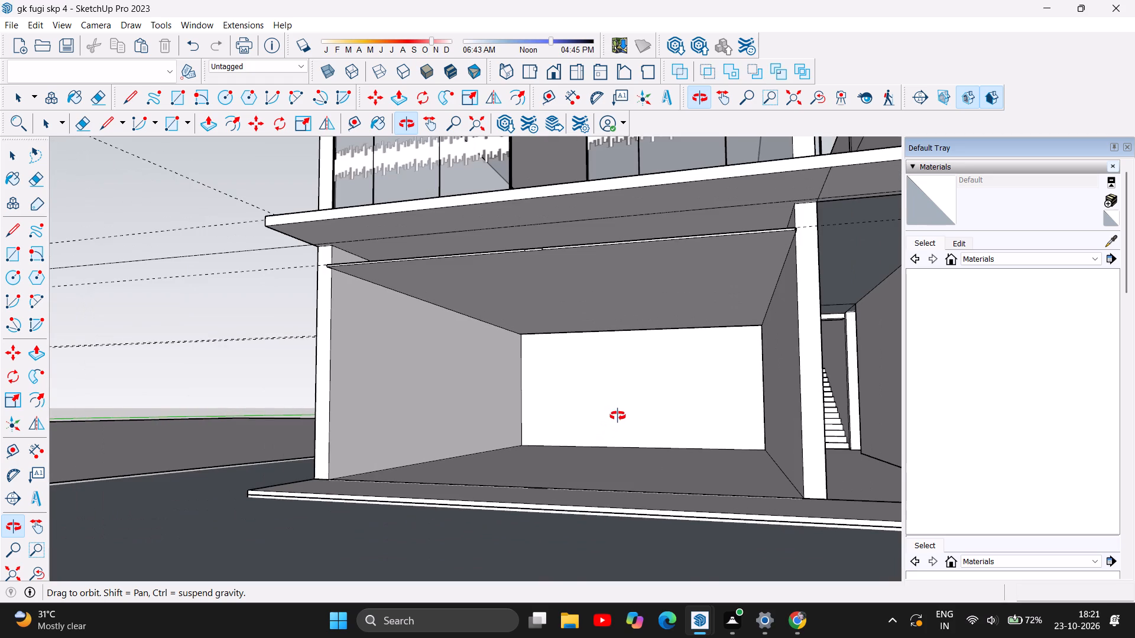
drag(618, 416, 622, 445)
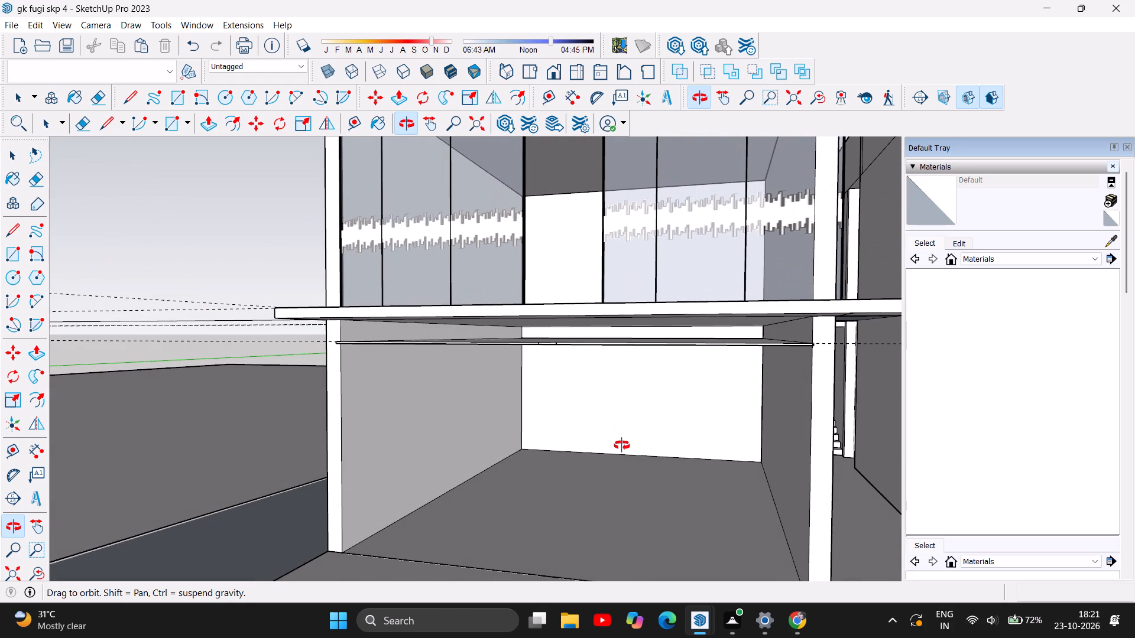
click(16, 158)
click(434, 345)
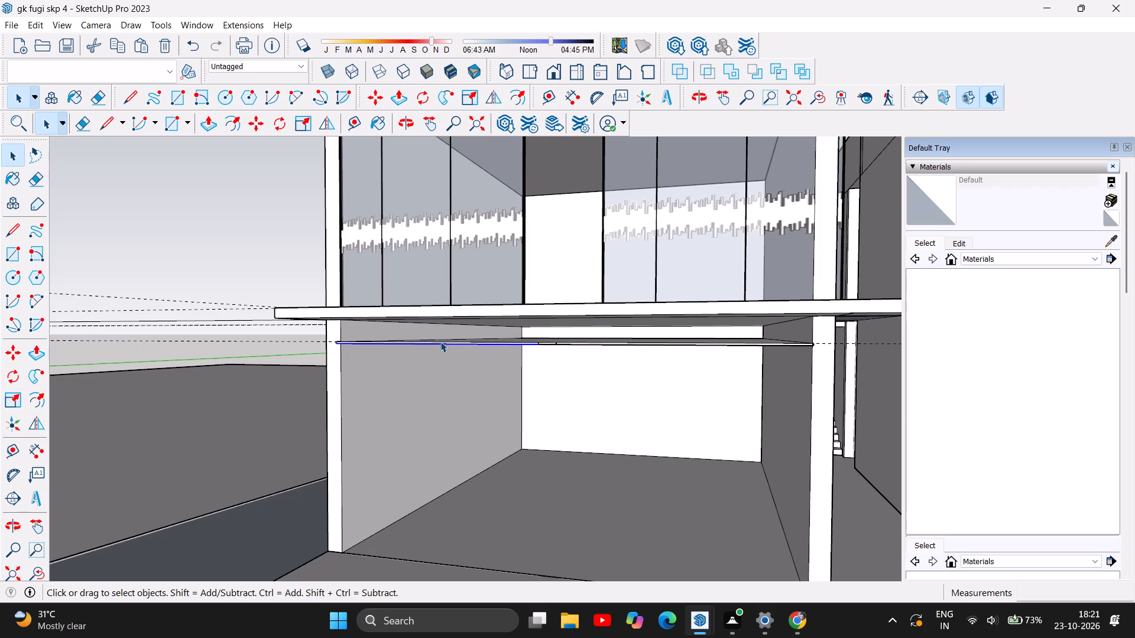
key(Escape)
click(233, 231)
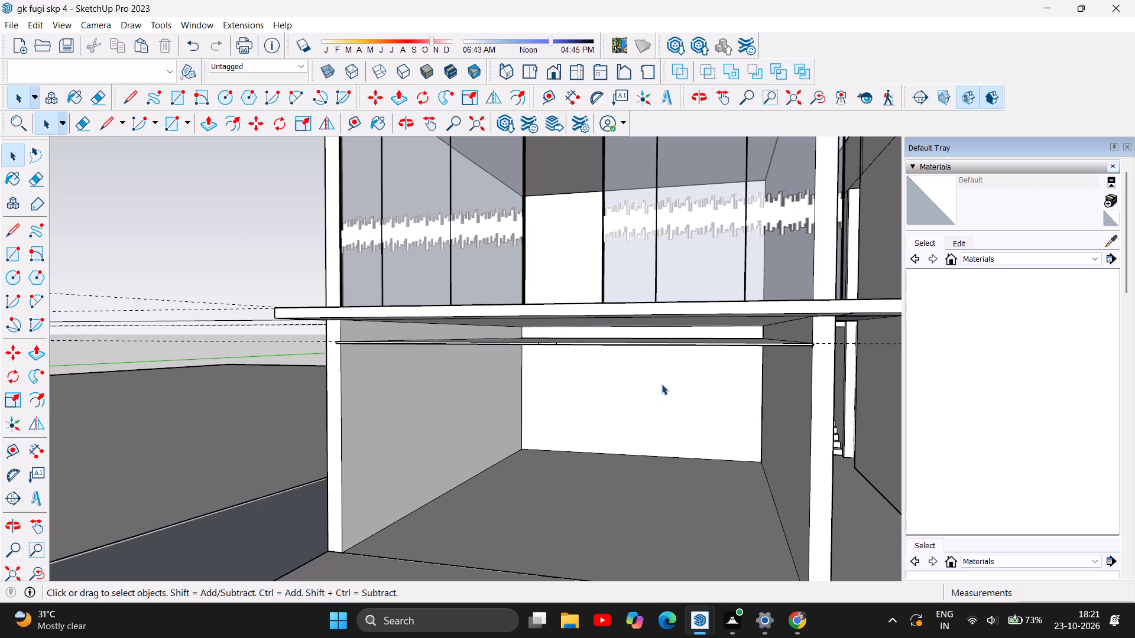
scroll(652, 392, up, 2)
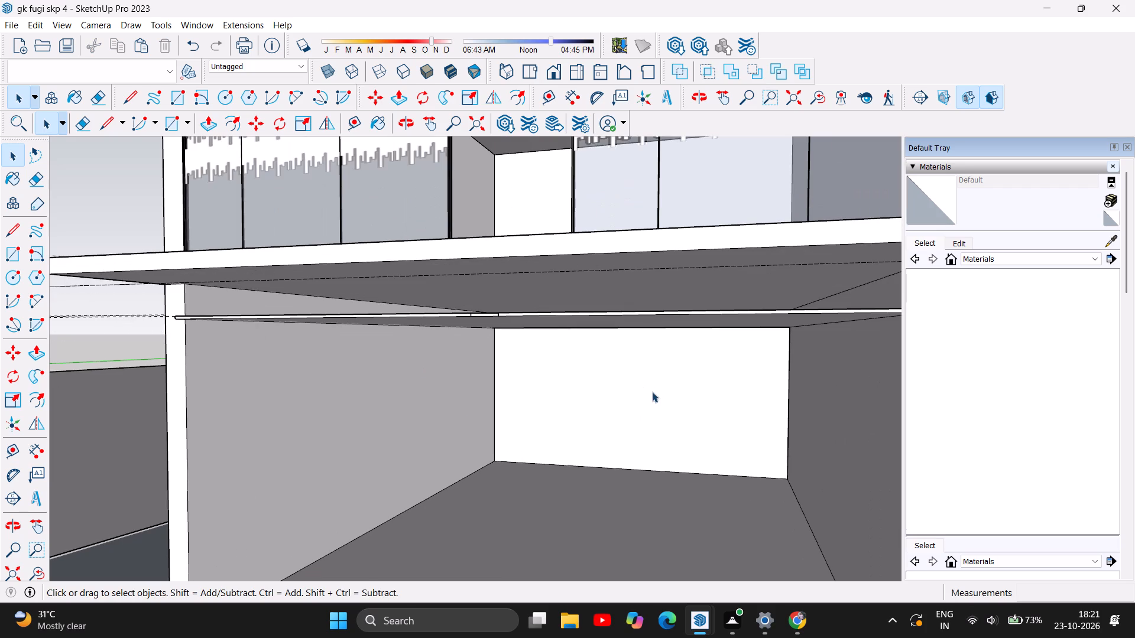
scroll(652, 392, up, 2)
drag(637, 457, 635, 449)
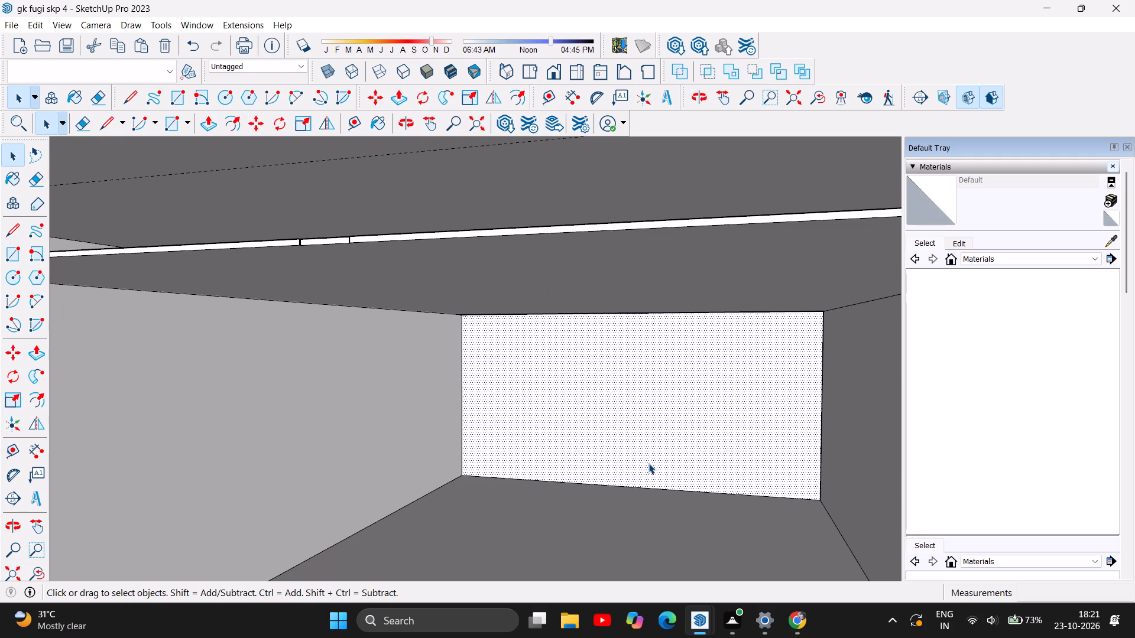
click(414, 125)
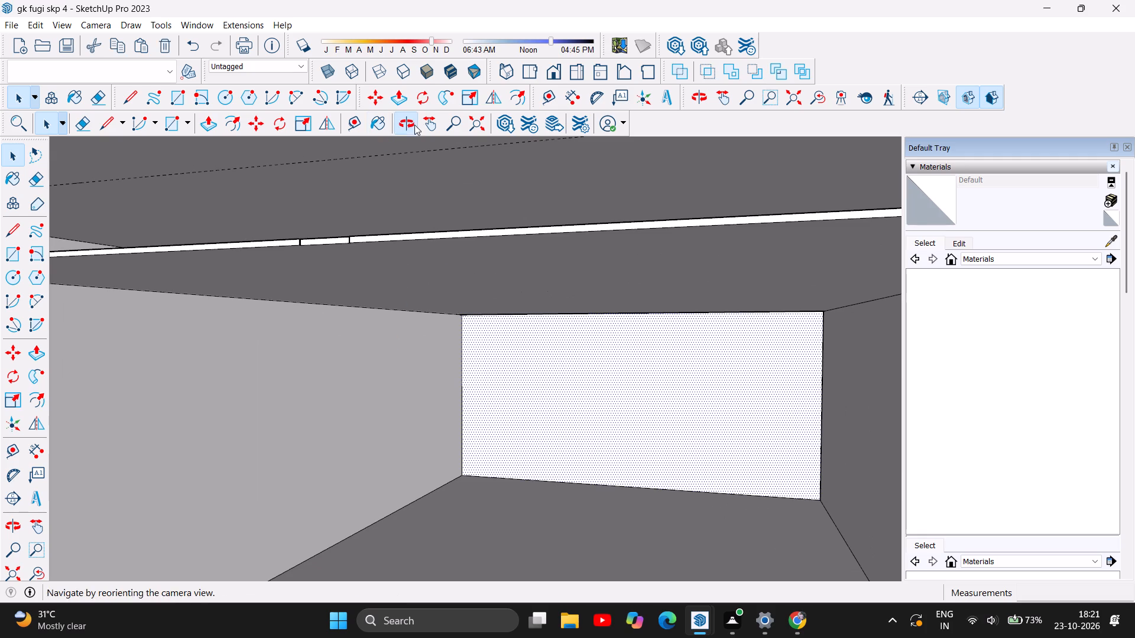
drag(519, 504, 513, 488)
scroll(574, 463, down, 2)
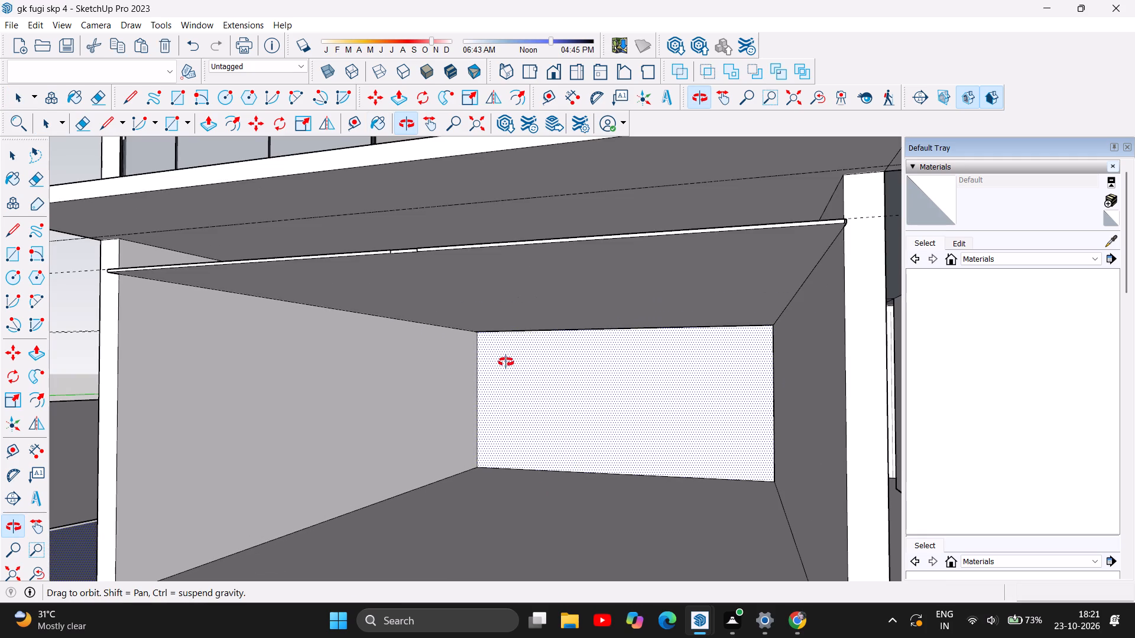
Draw a circle with a radius of about 4' in the middle of the lowered ceiling's underside.
click(222, 101)
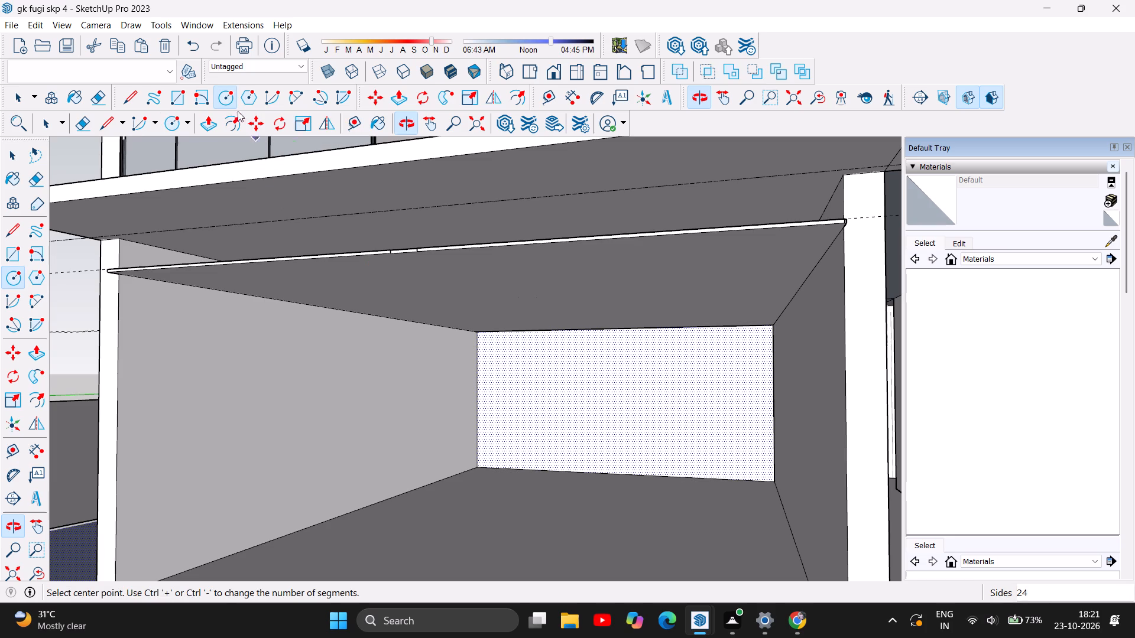
click(545, 295)
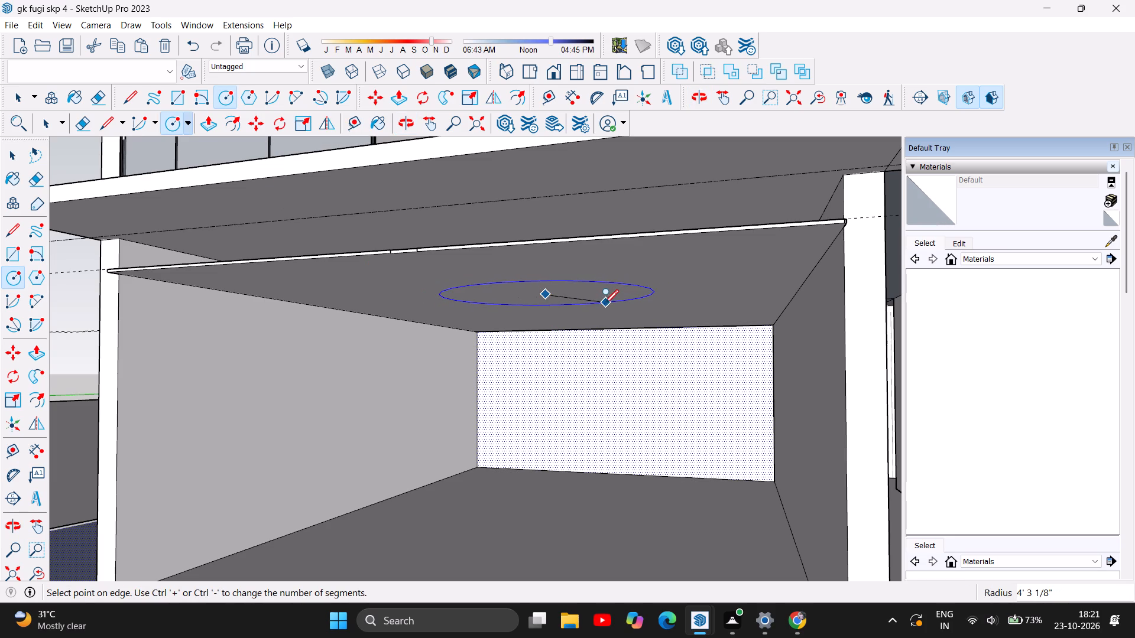
click(599, 303)
Offset the ceiling underside's outer outline inward by about 2' 7" around the circle, undoing any extra second offset.
scroll(594, 353, up, 1)
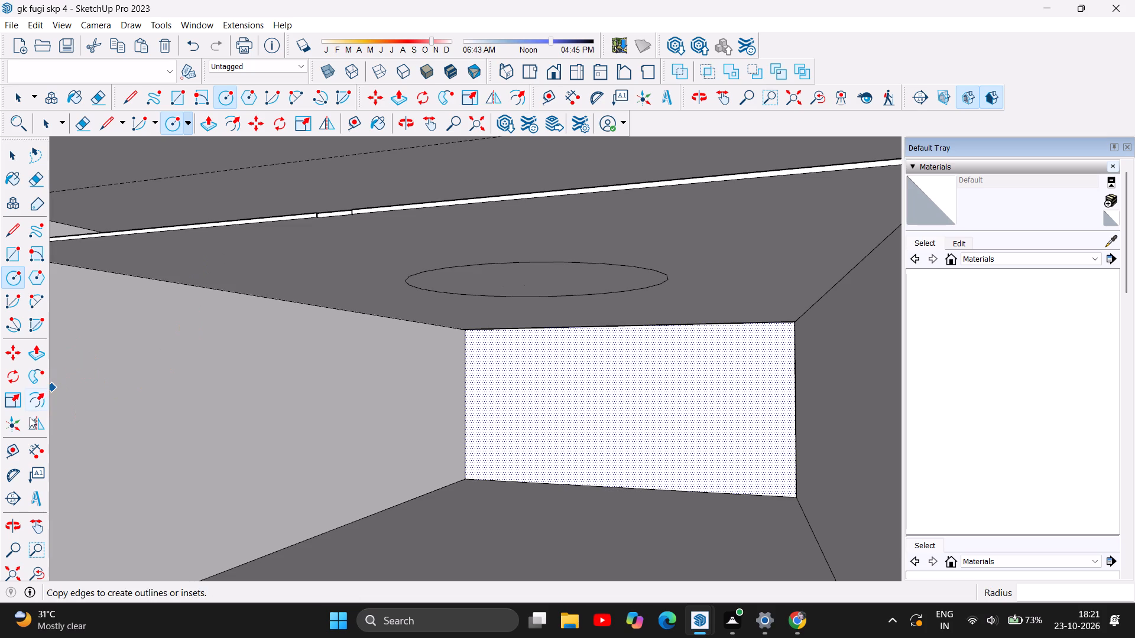
click(34, 402)
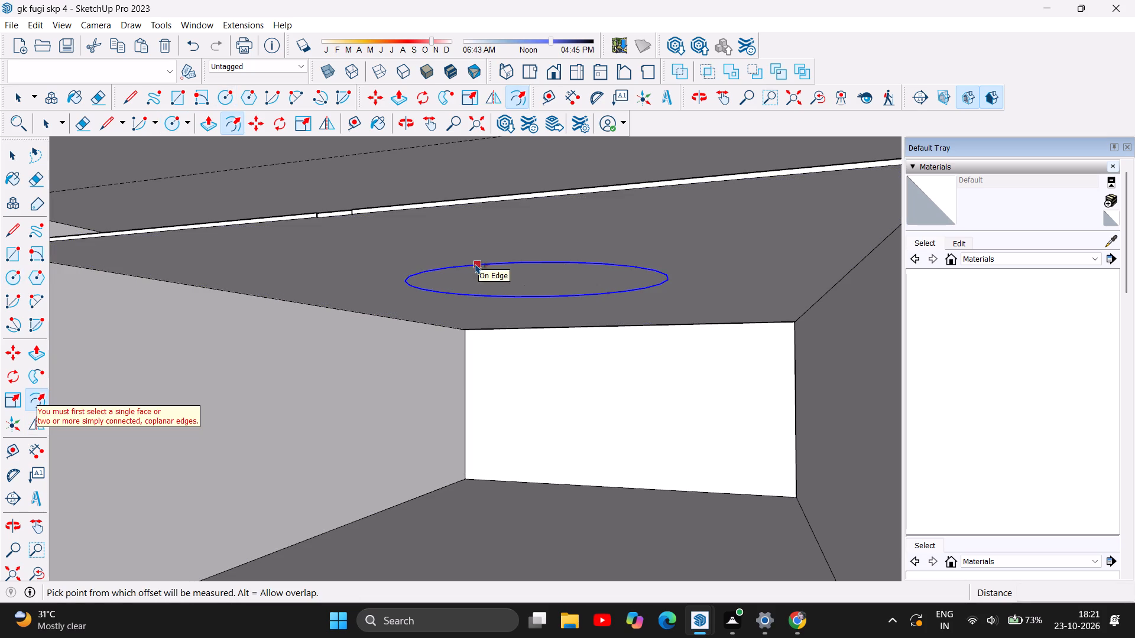
click(481, 262)
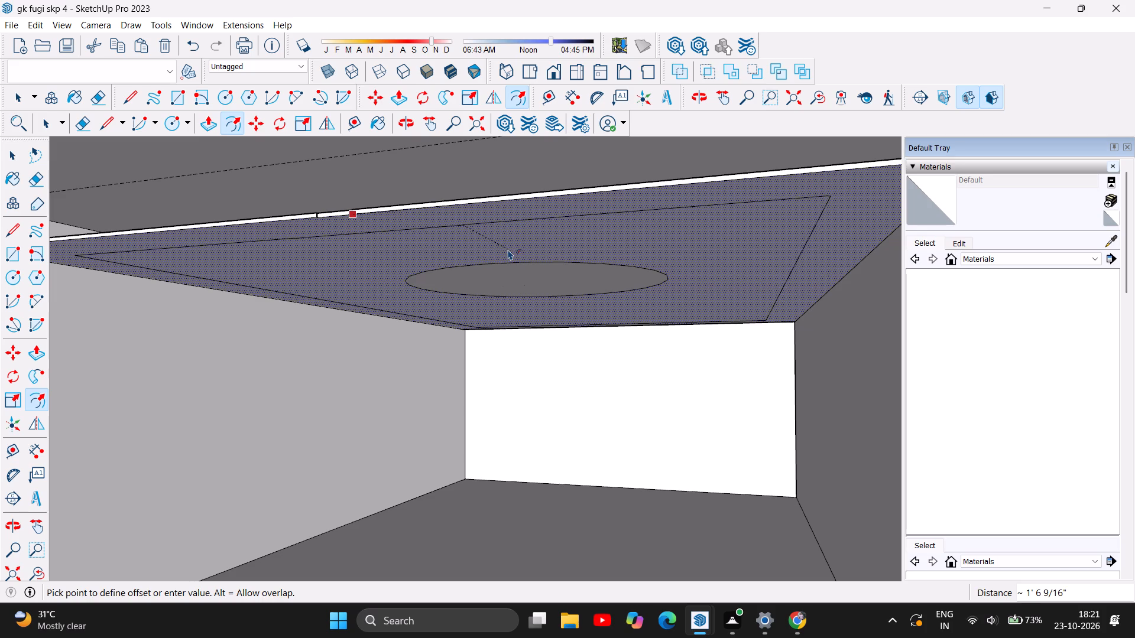
double_click(546, 240)
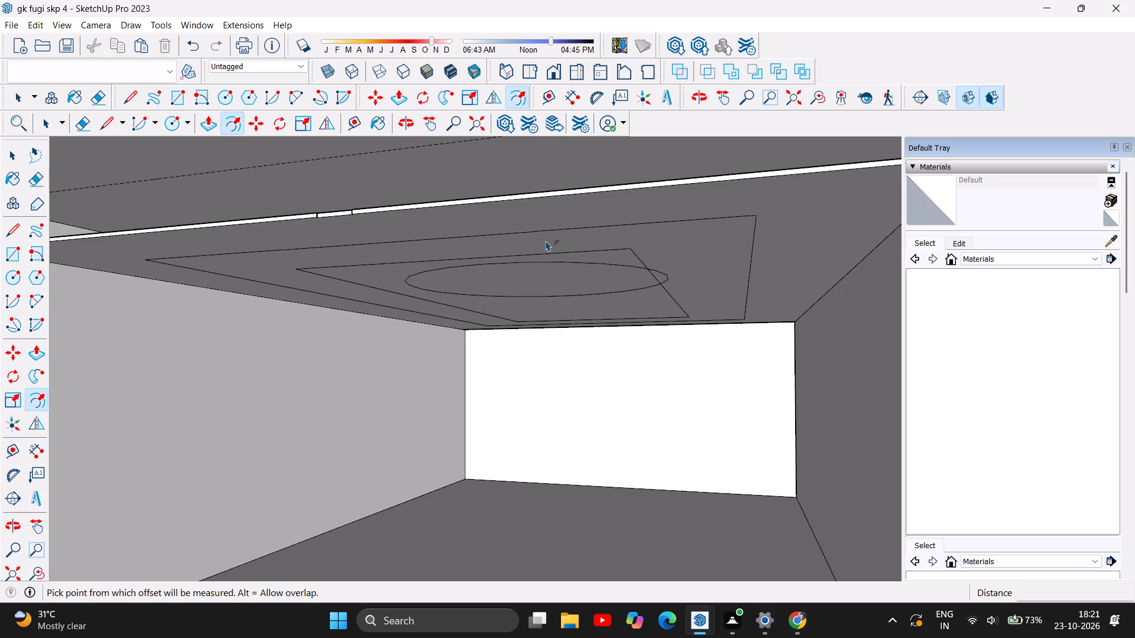
key(ctrl+z)
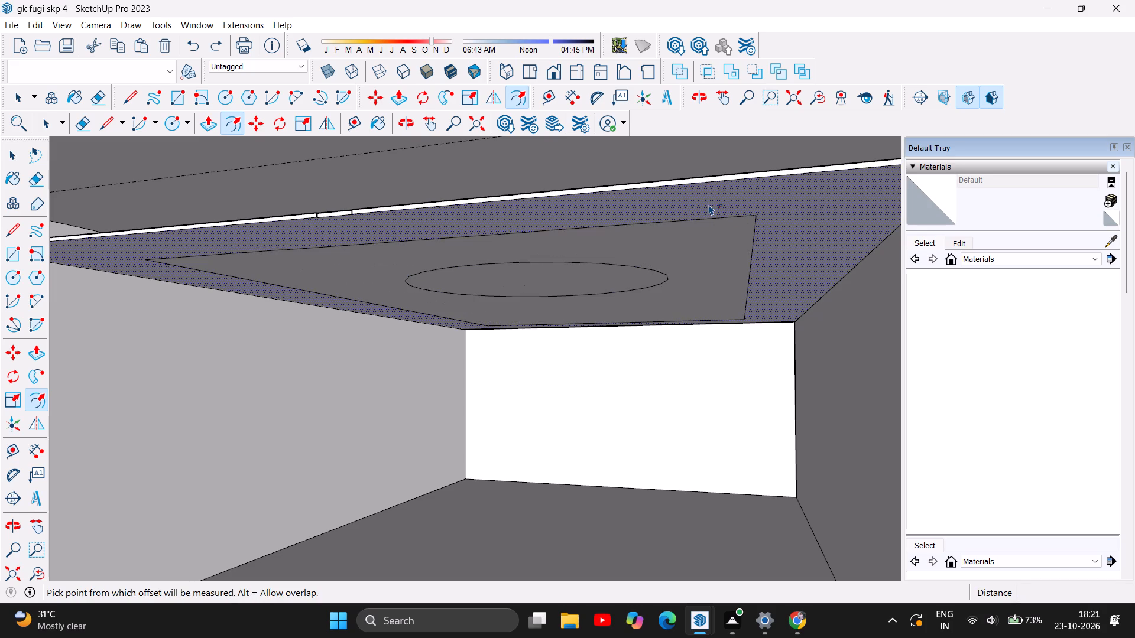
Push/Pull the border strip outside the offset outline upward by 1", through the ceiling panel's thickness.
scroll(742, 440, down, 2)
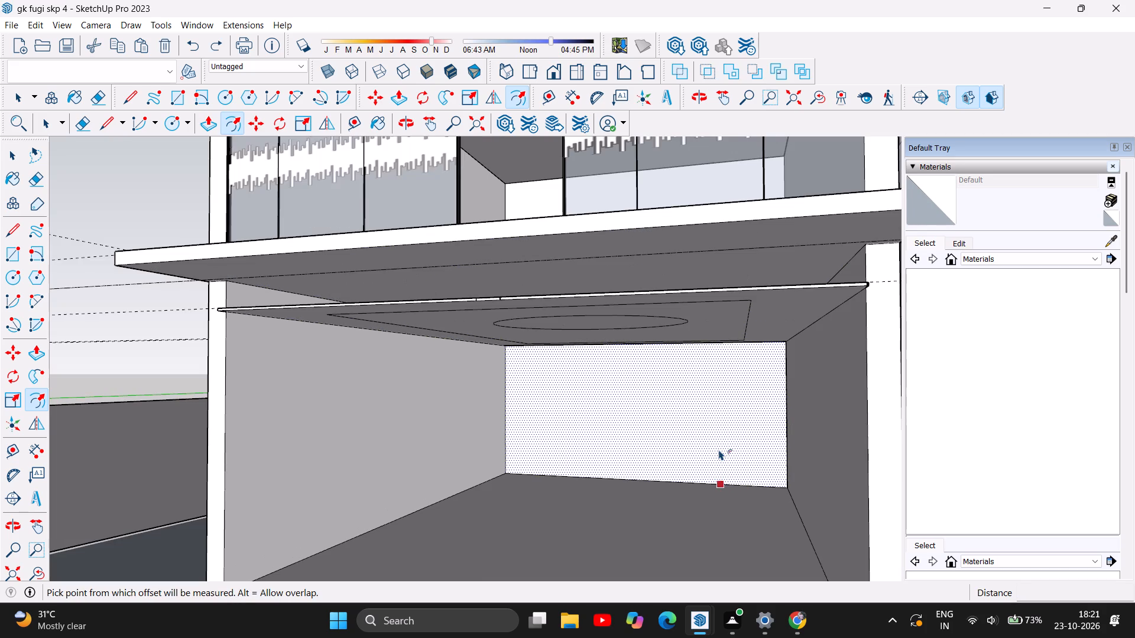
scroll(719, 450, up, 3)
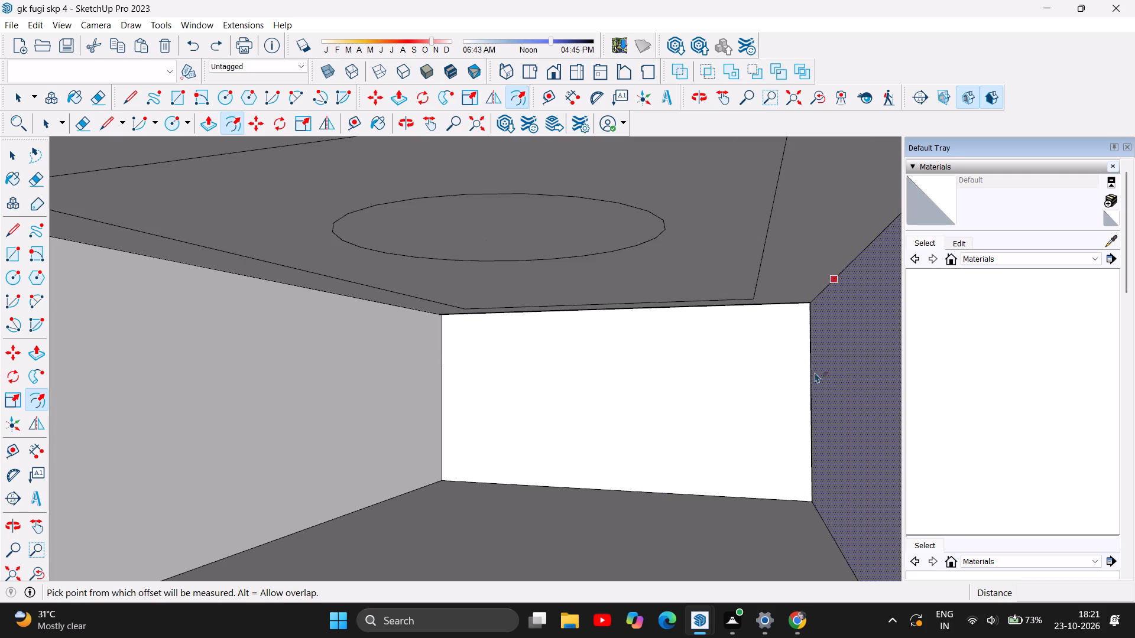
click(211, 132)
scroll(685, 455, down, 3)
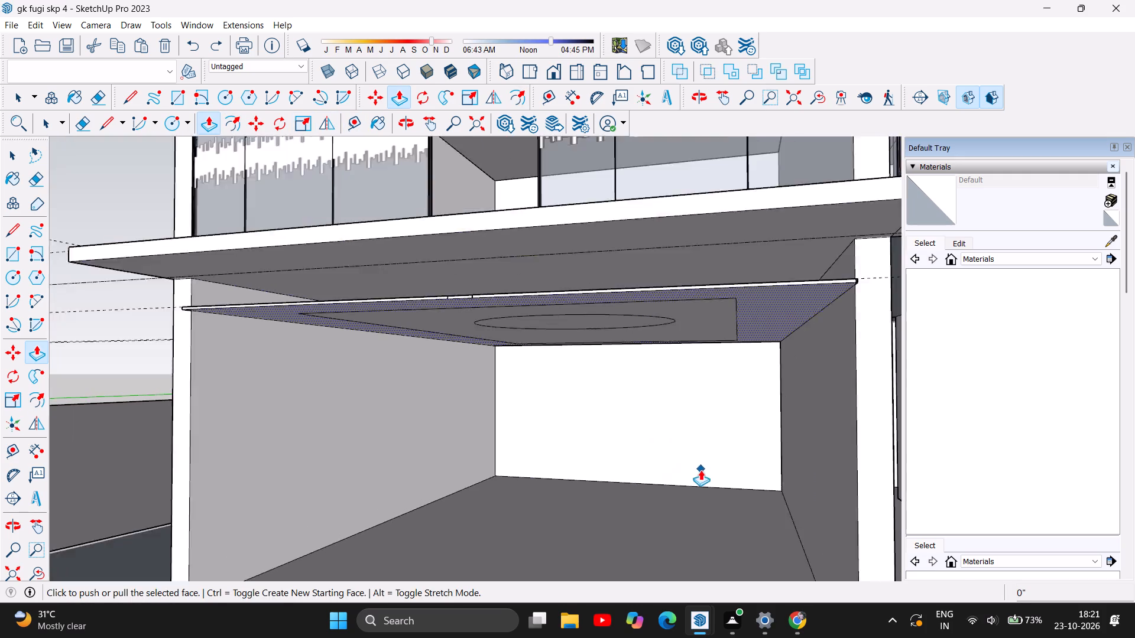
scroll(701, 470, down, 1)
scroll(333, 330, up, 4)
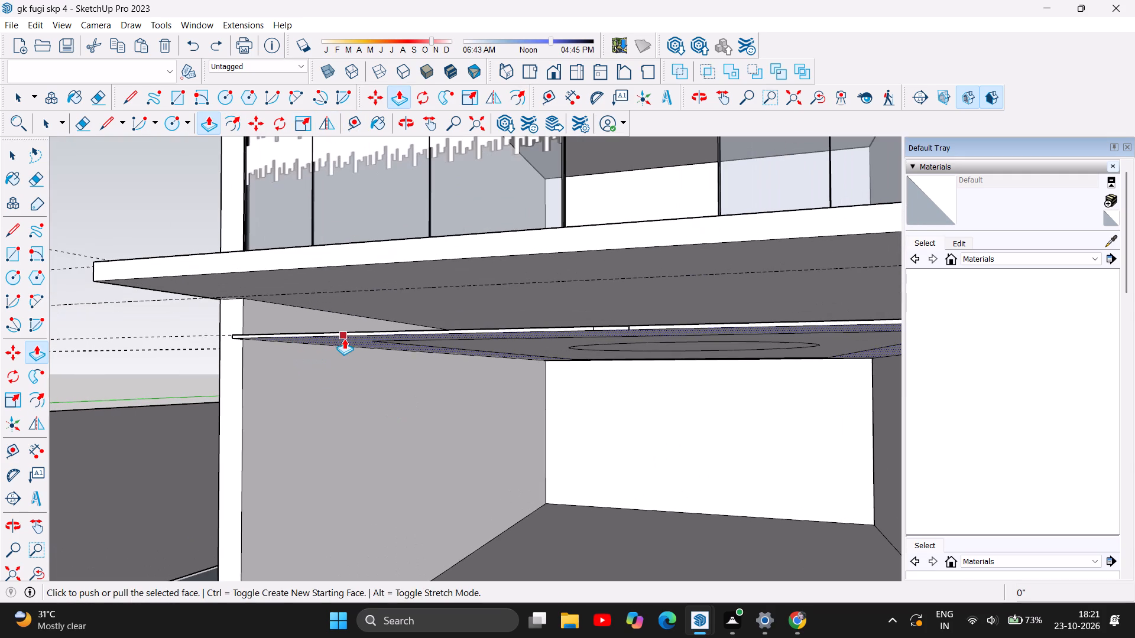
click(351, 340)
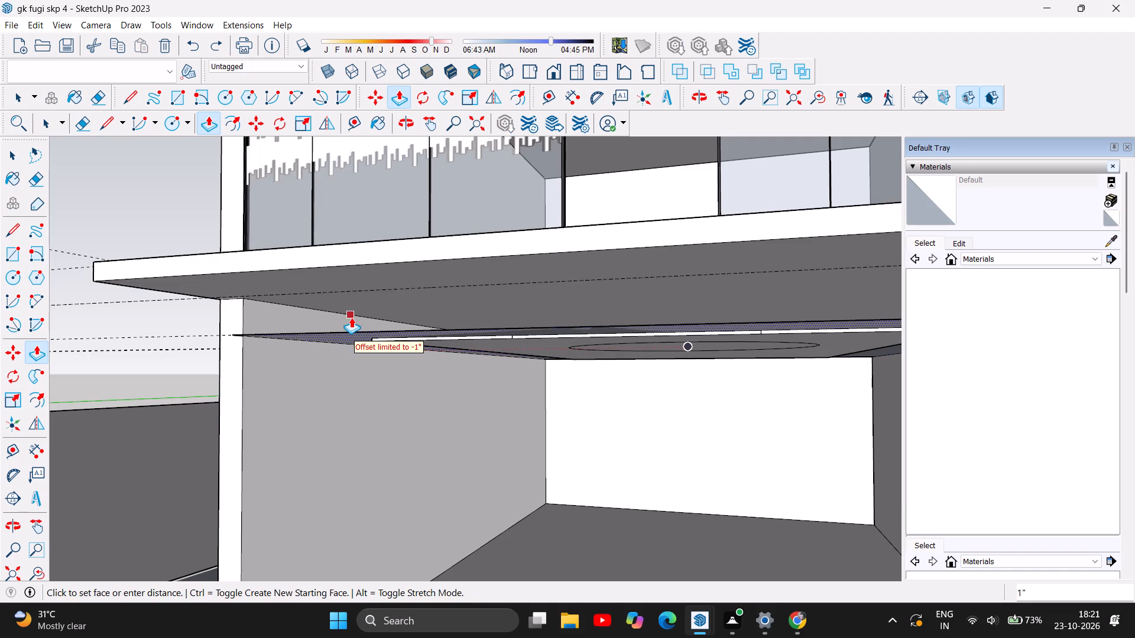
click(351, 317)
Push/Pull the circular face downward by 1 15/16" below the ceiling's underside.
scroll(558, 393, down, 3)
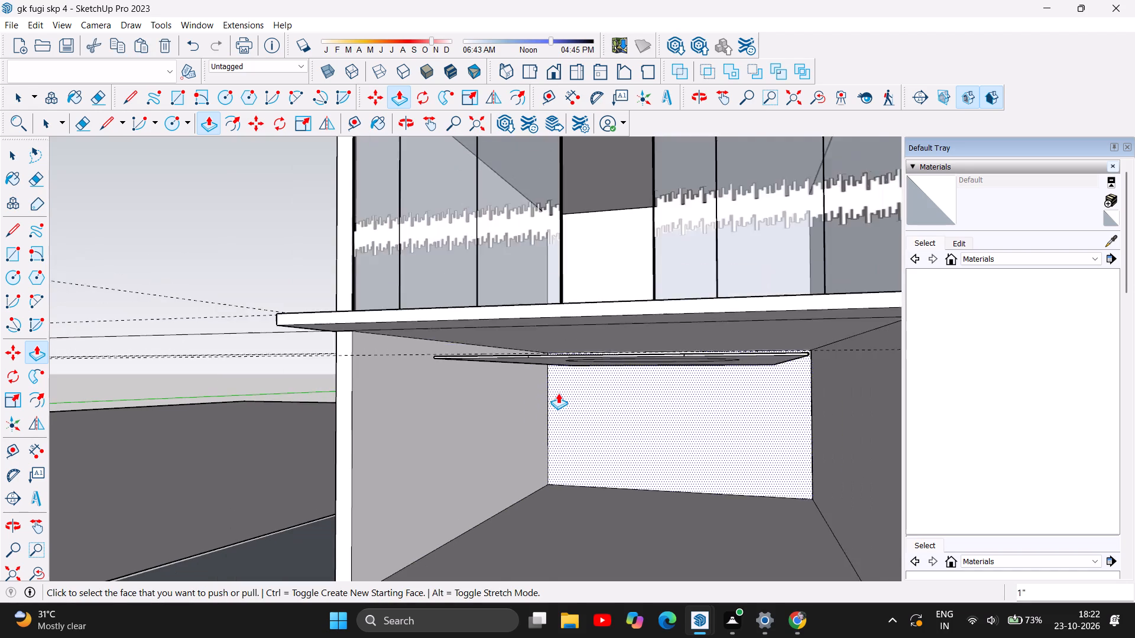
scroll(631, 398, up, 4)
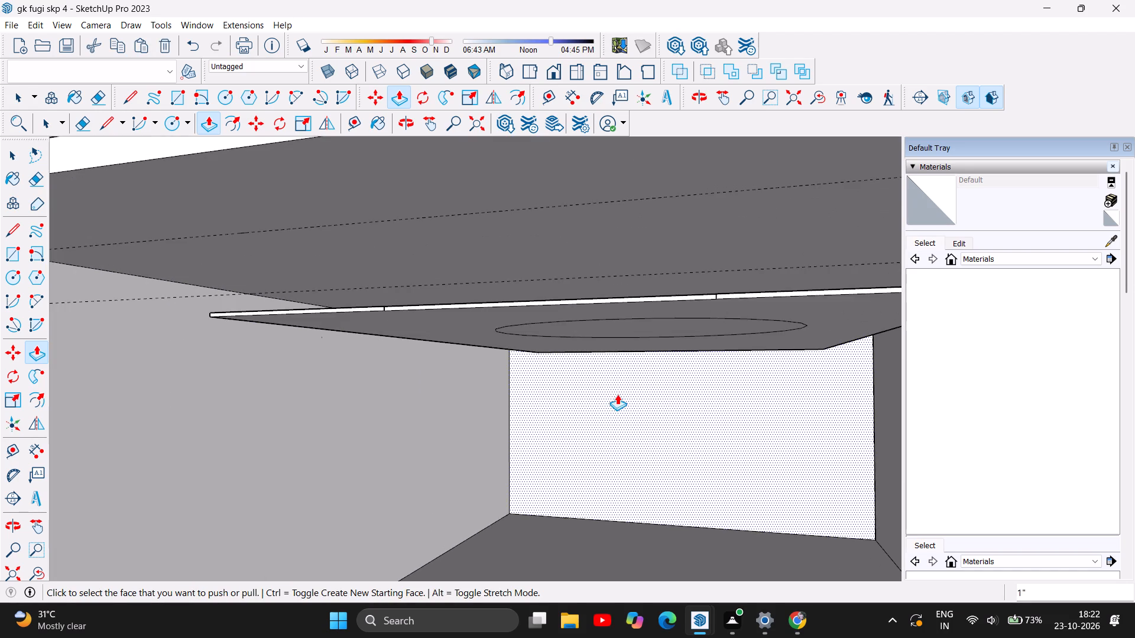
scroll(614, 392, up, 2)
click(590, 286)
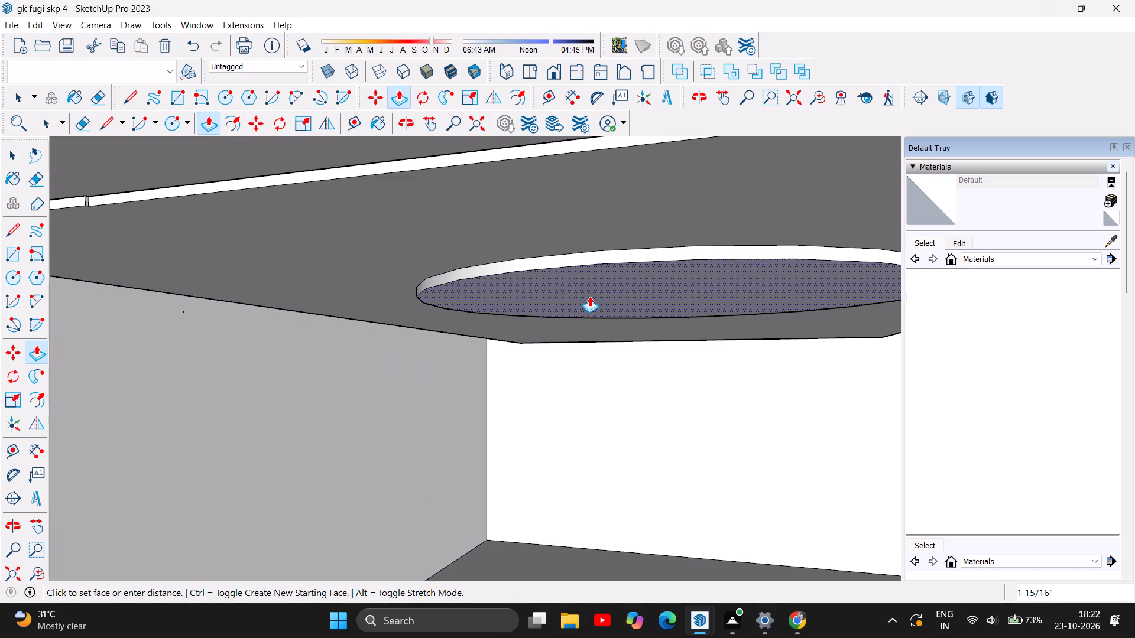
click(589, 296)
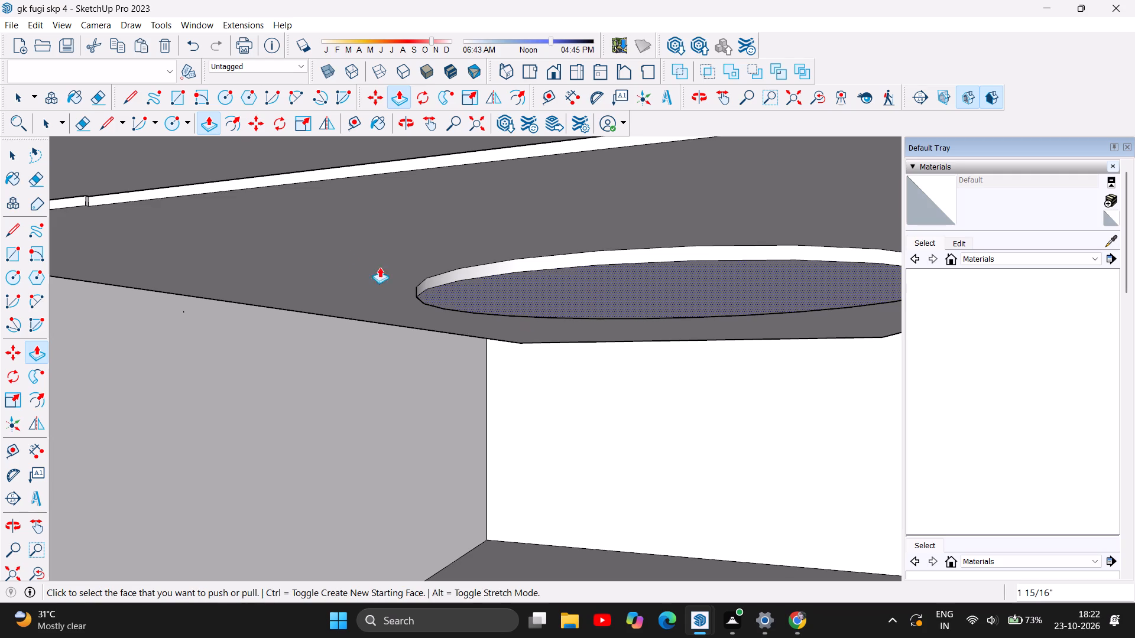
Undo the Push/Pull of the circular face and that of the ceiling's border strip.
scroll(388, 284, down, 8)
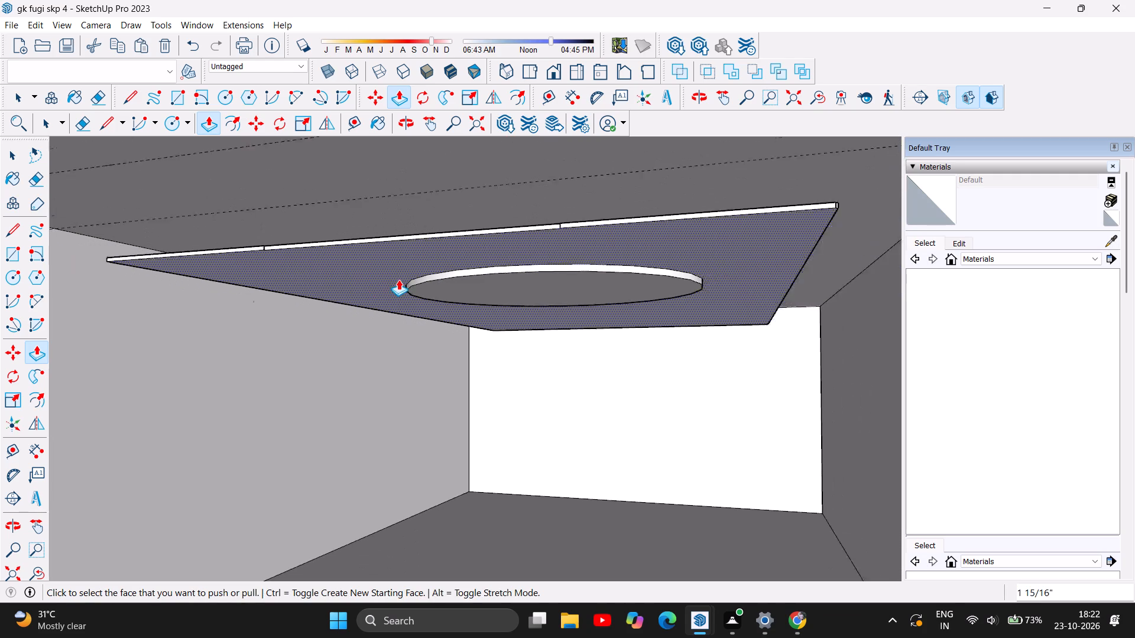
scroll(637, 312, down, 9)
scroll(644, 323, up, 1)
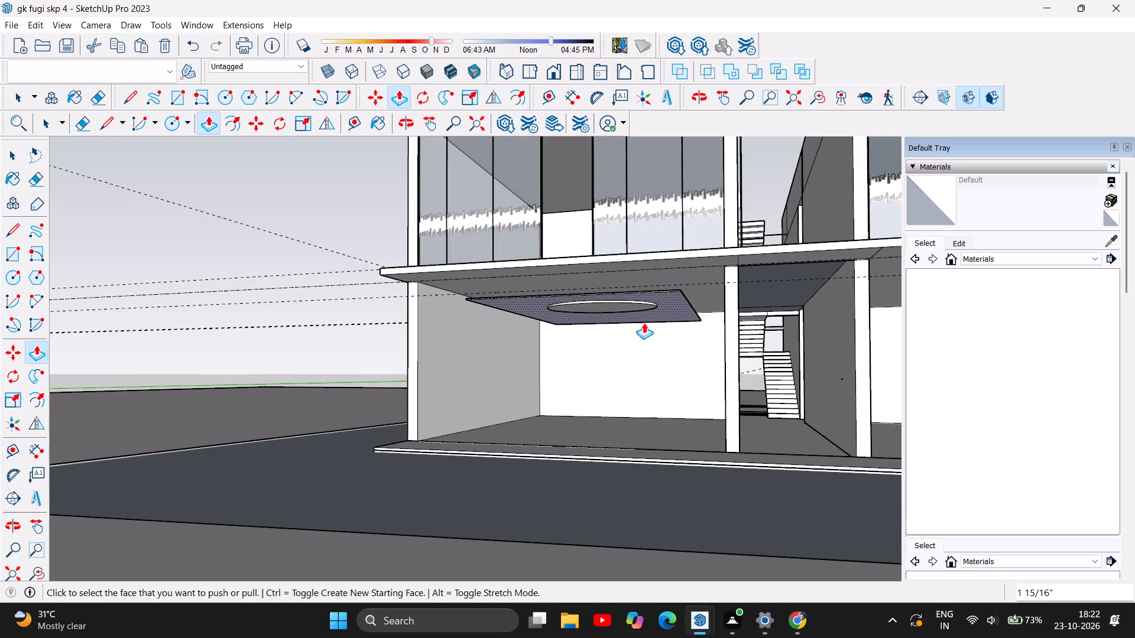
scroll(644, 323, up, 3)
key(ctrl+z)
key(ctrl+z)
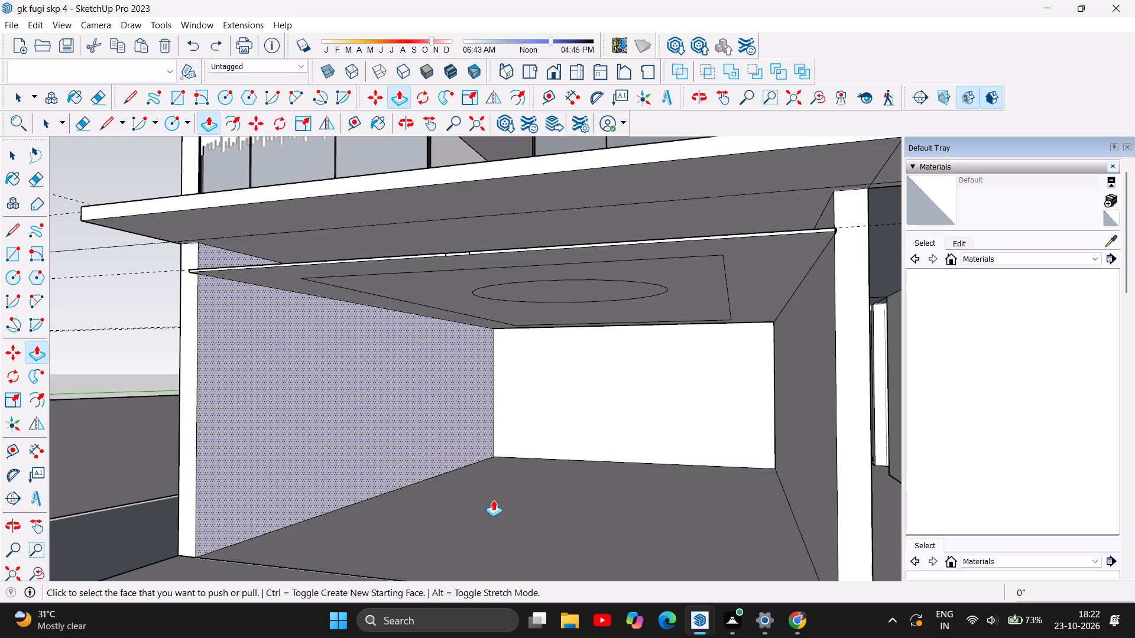
Push/Pull the ceiling panel's top face upward by 9 3/8" toward the slab to thicken the panel.
scroll(693, 625, down, 3)
scroll(453, 415, down, 1)
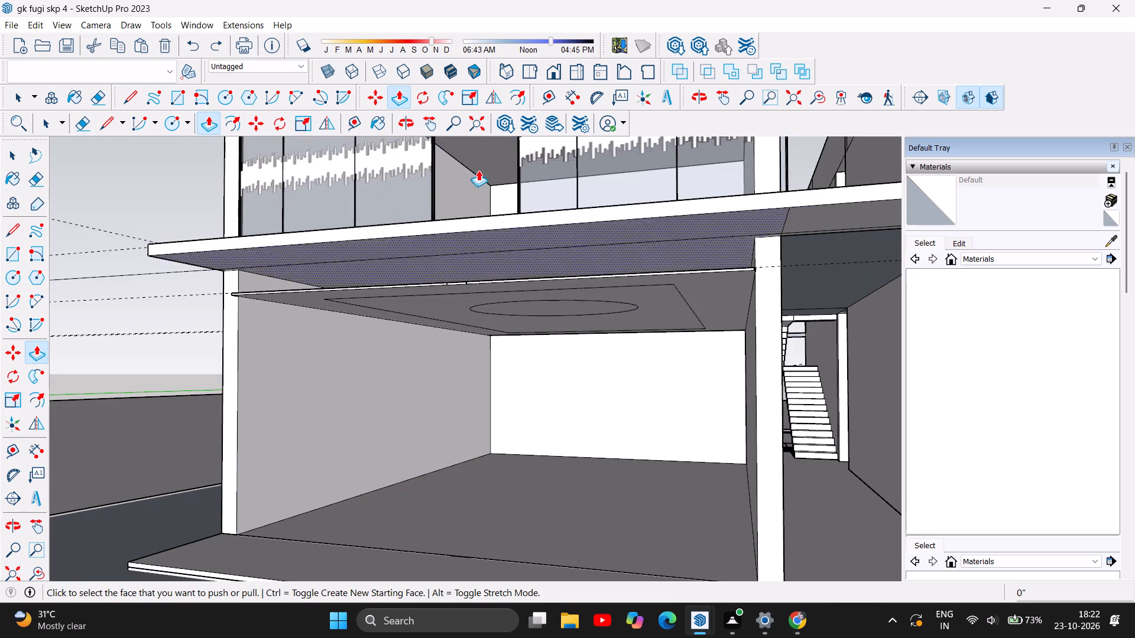
click(406, 124)
drag(436, 321, 444, 364)
scroll(417, 444, up, 5)
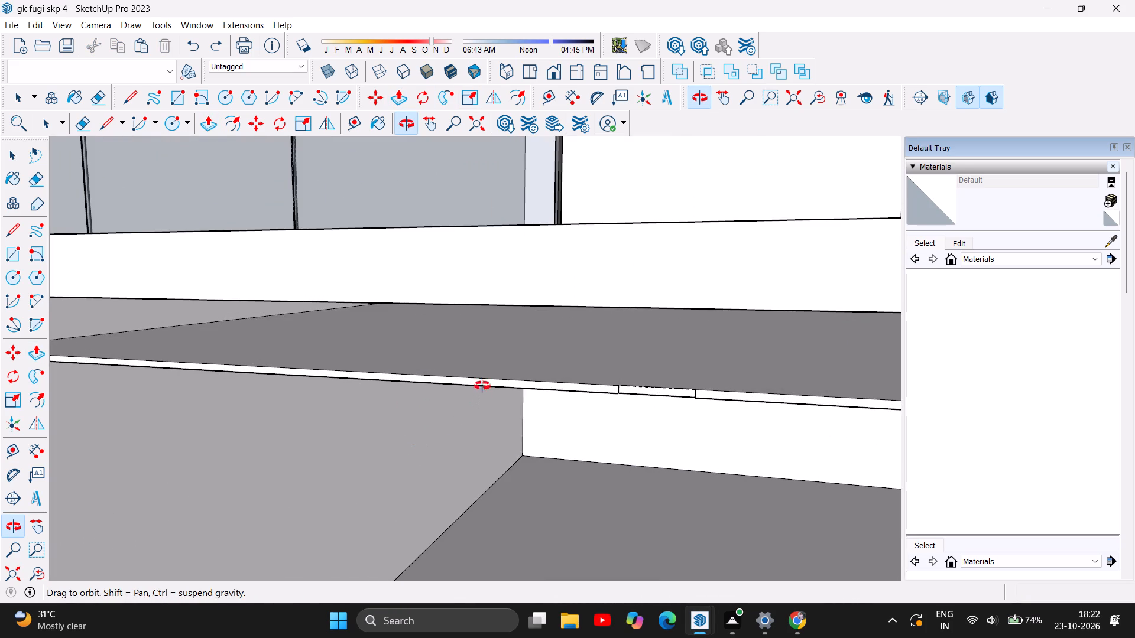
click(207, 126)
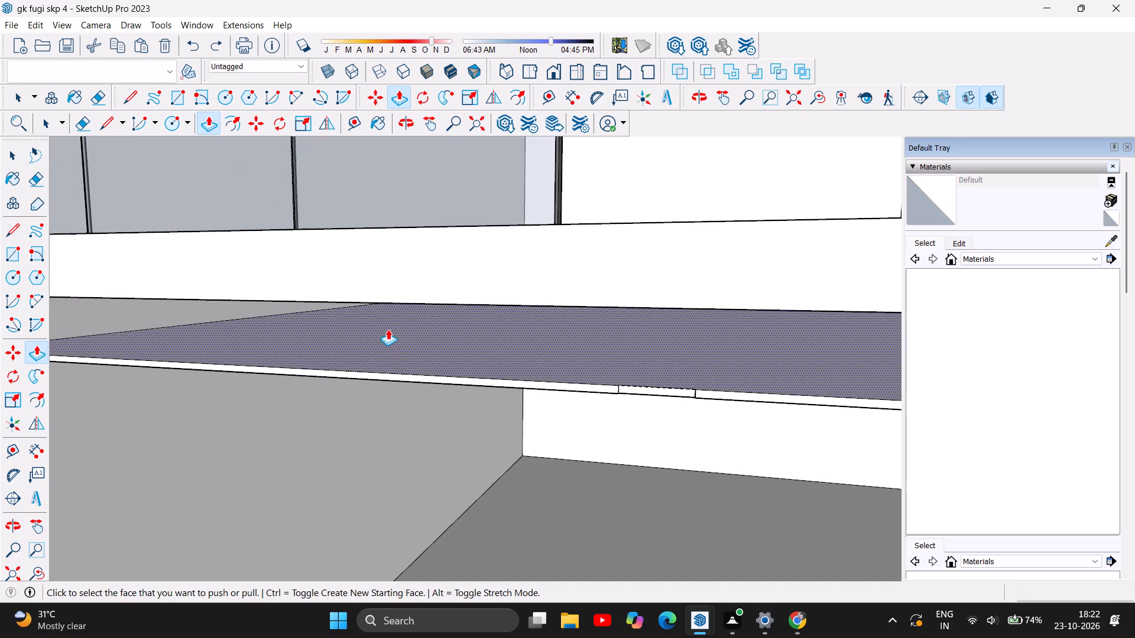
drag(396, 338, 404, 292)
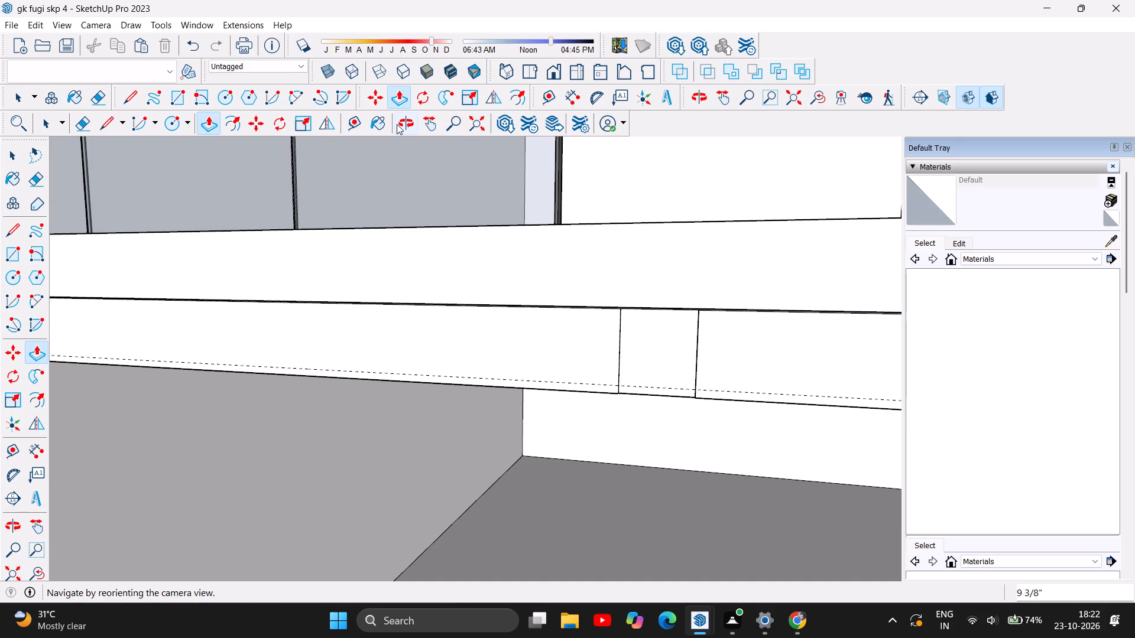
Push/Pull the ceiling area between the circle and the offset outline upward by 7 3/8" to form a recess.
click(397, 124)
drag(502, 427, 500, 386)
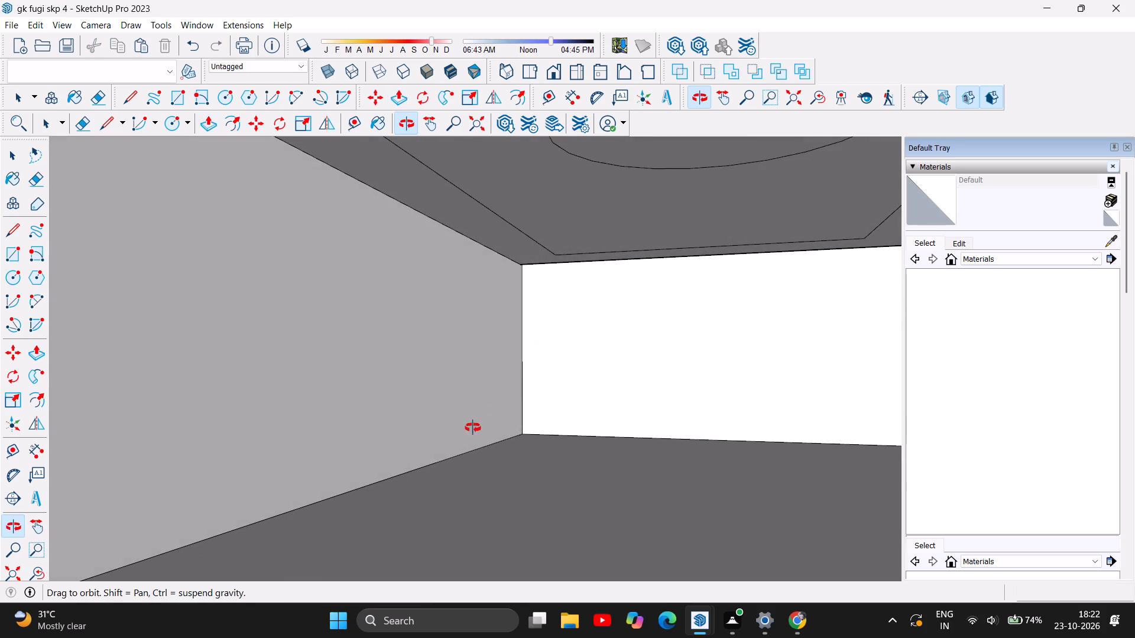
scroll(462, 436, down, 2)
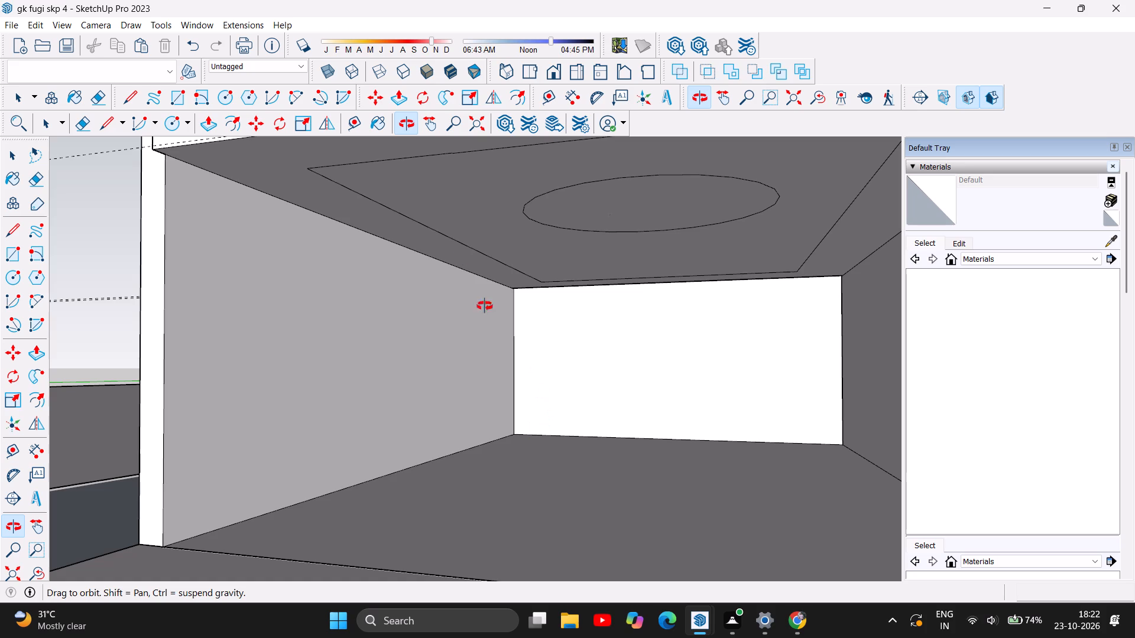
click(210, 128)
drag(504, 198, 506, 187)
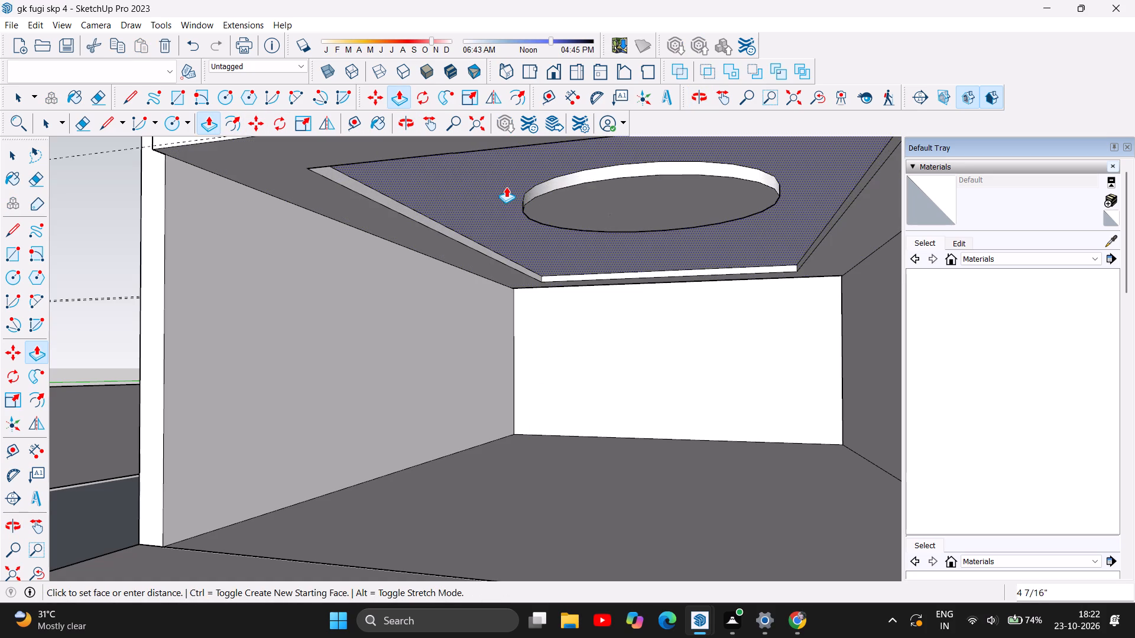
drag(506, 187, 508, 170)
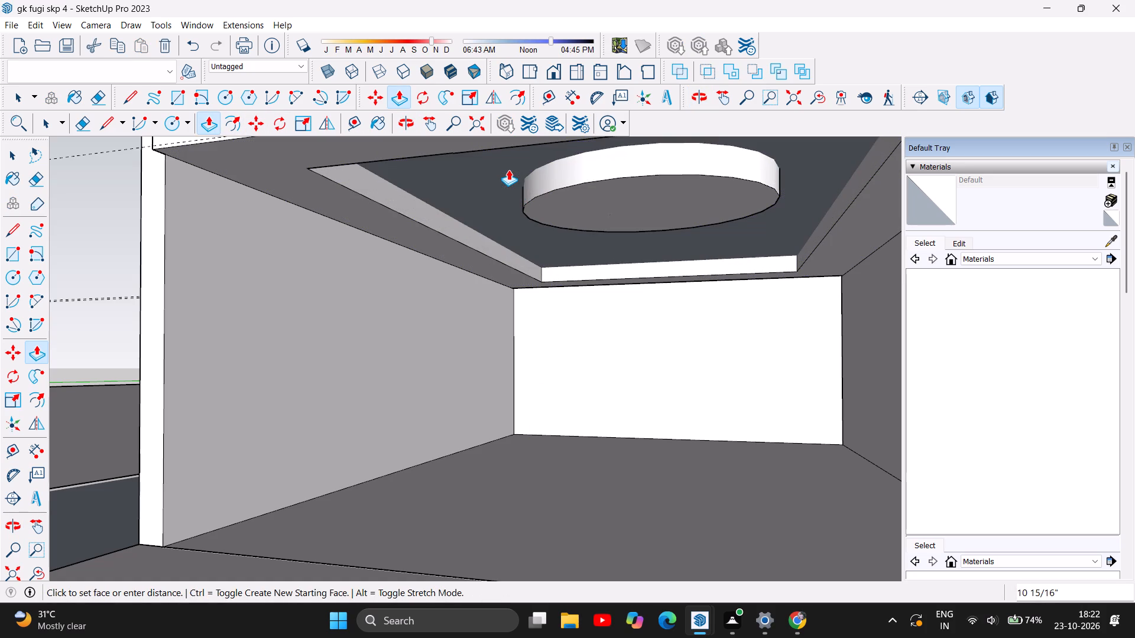
drag(508, 170, 505, 179)
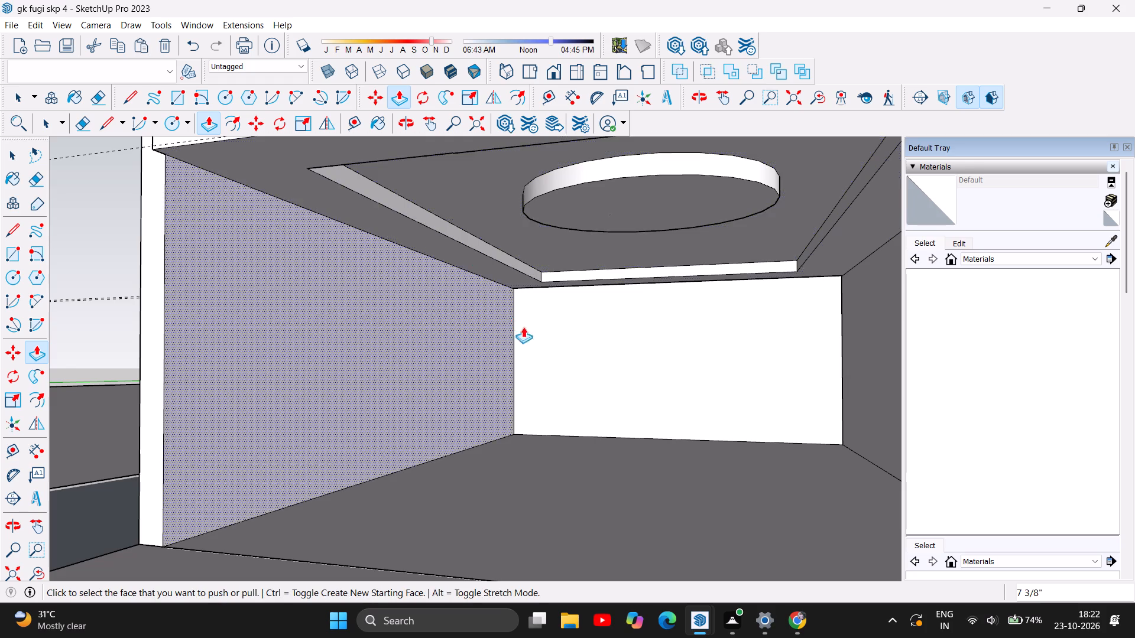
Examine the recessed ceiling and its central disc from inside the shop bay and from outside the building.
scroll(559, 347, down, 4)
scroll(471, 526, down, 3)
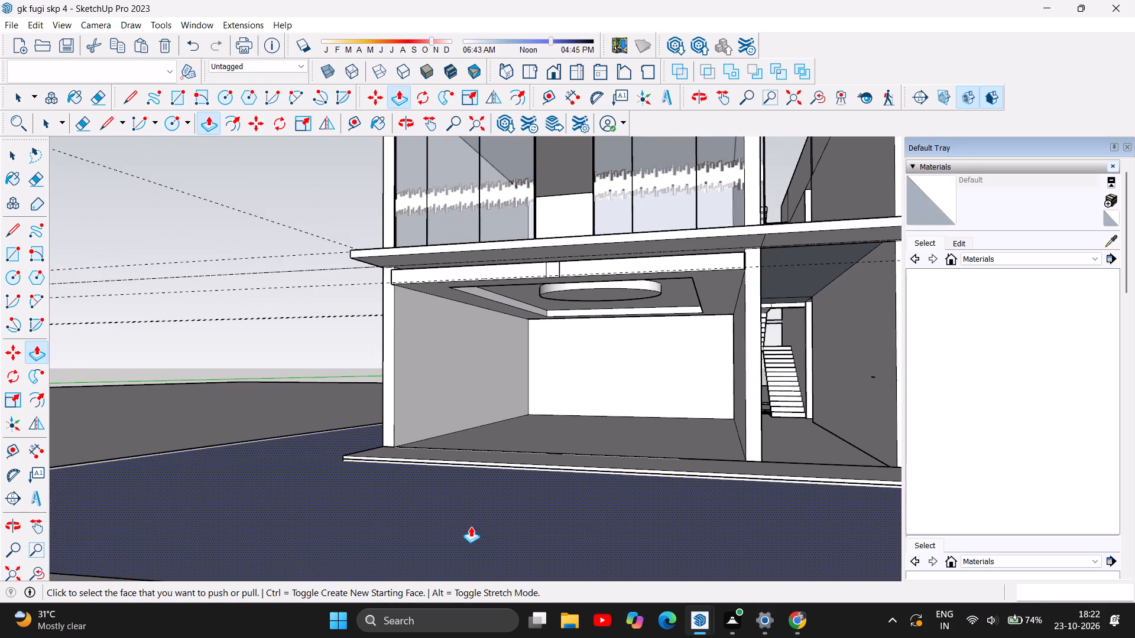
scroll(551, 409, up, 4)
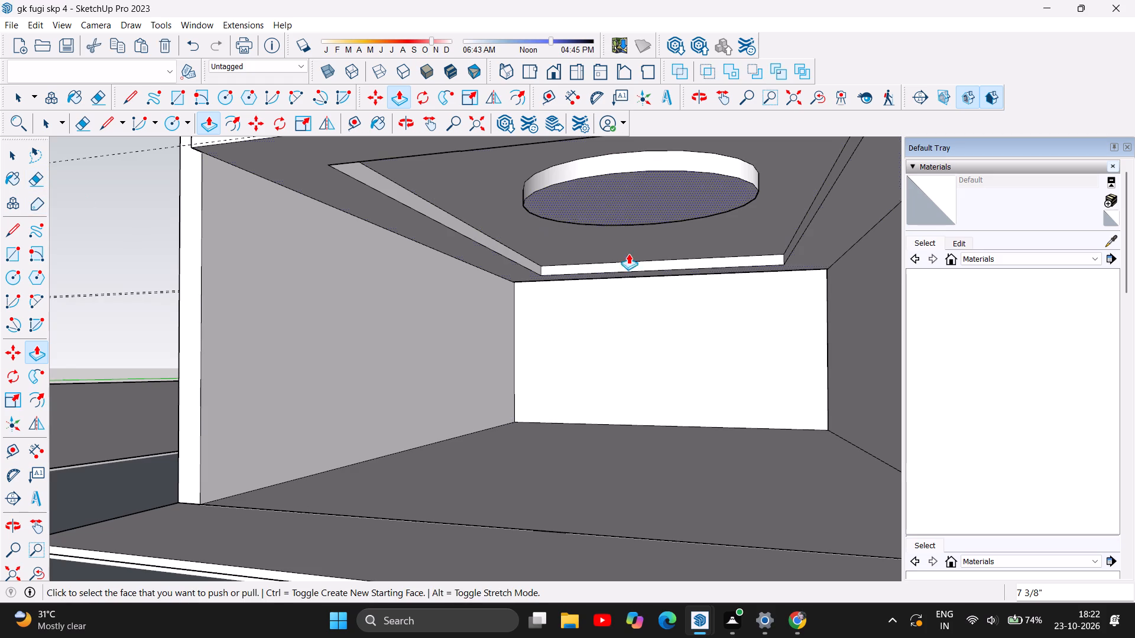
scroll(569, 395, down, 2)
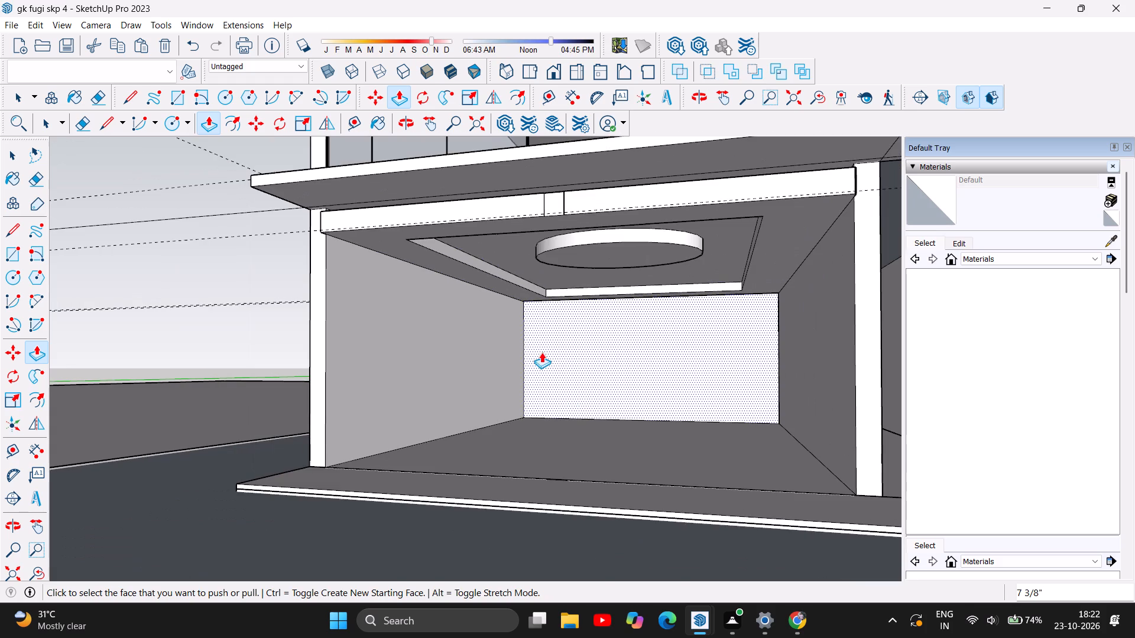
scroll(532, 338, up, 3)
scroll(532, 338, down, 3)
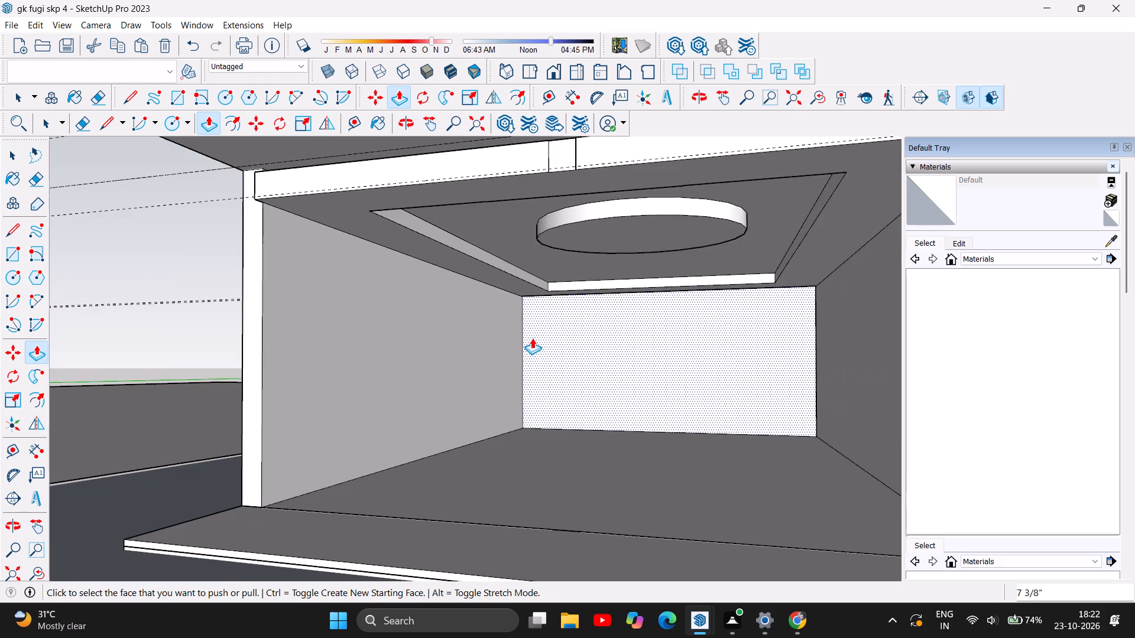
scroll(532, 338, down, 6)
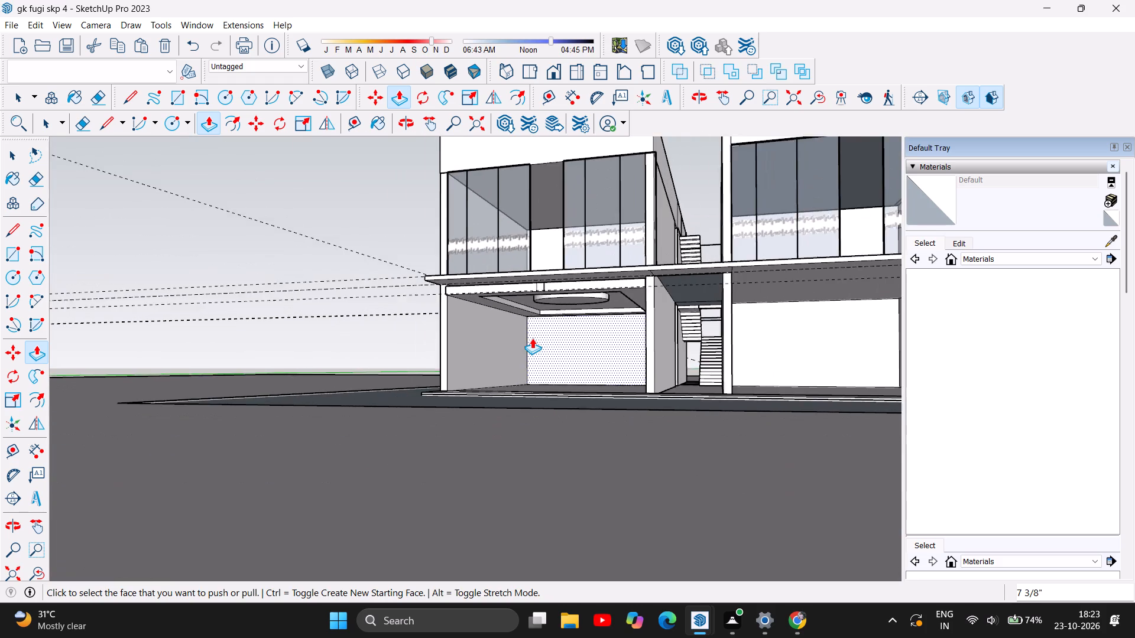
scroll(532, 338, down, 4)
scroll(532, 338, up, 5)
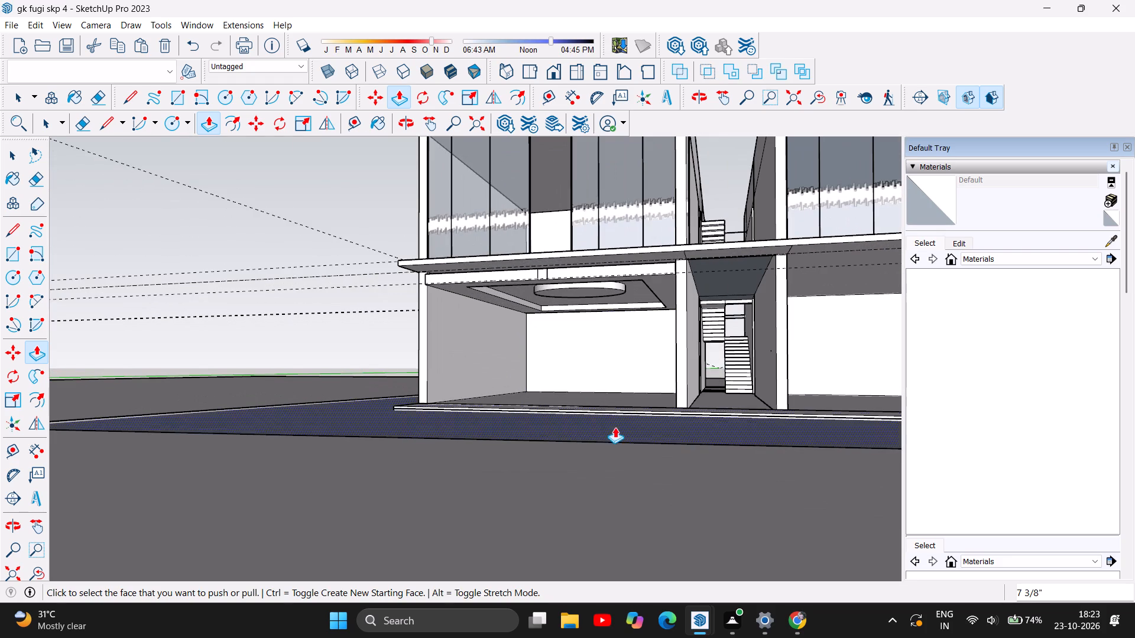
scroll(679, 436, down, 4)
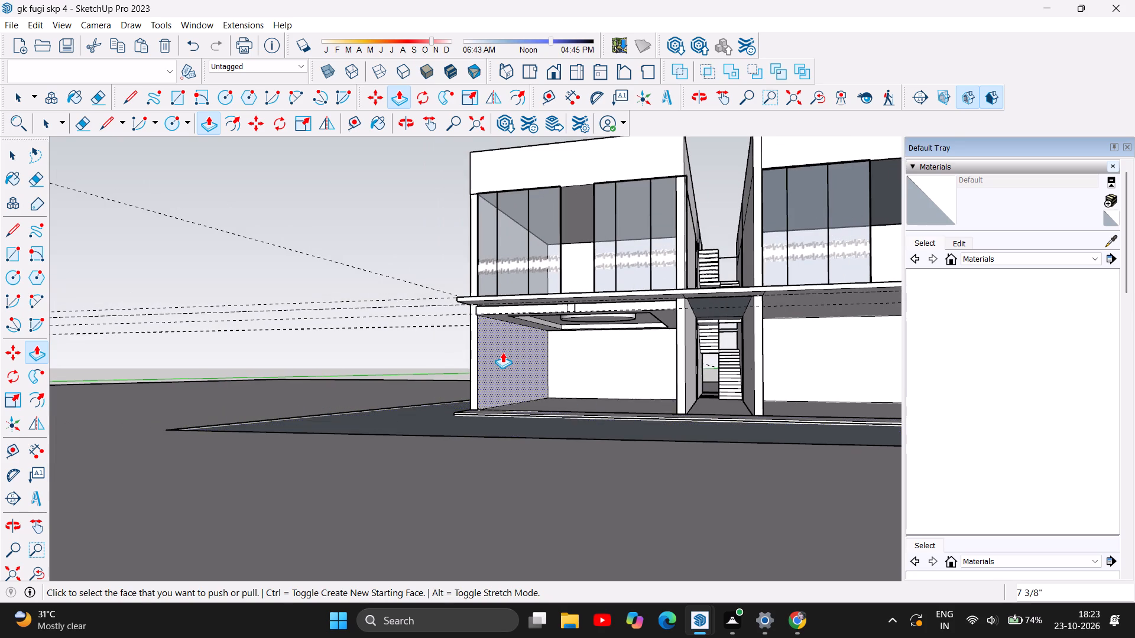
Examine the recessed false ceiling from inside the shop bay and the building's front from a distance.
scroll(501, 353, down, 2)
scroll(589, 341, up, 9)
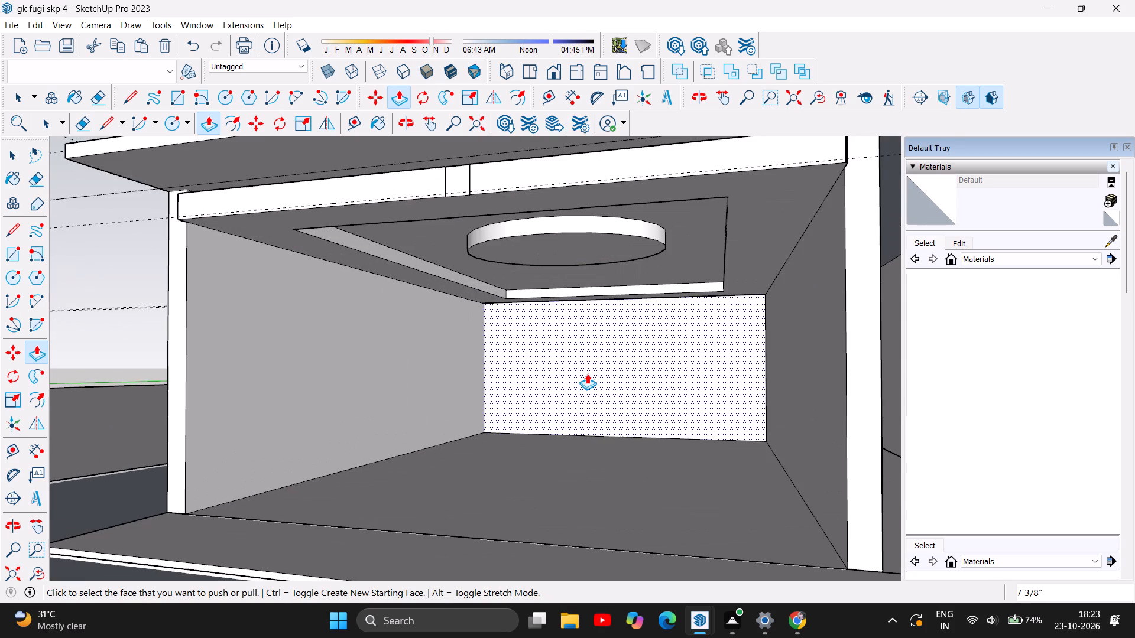
scroll(533, 379, up, 1)
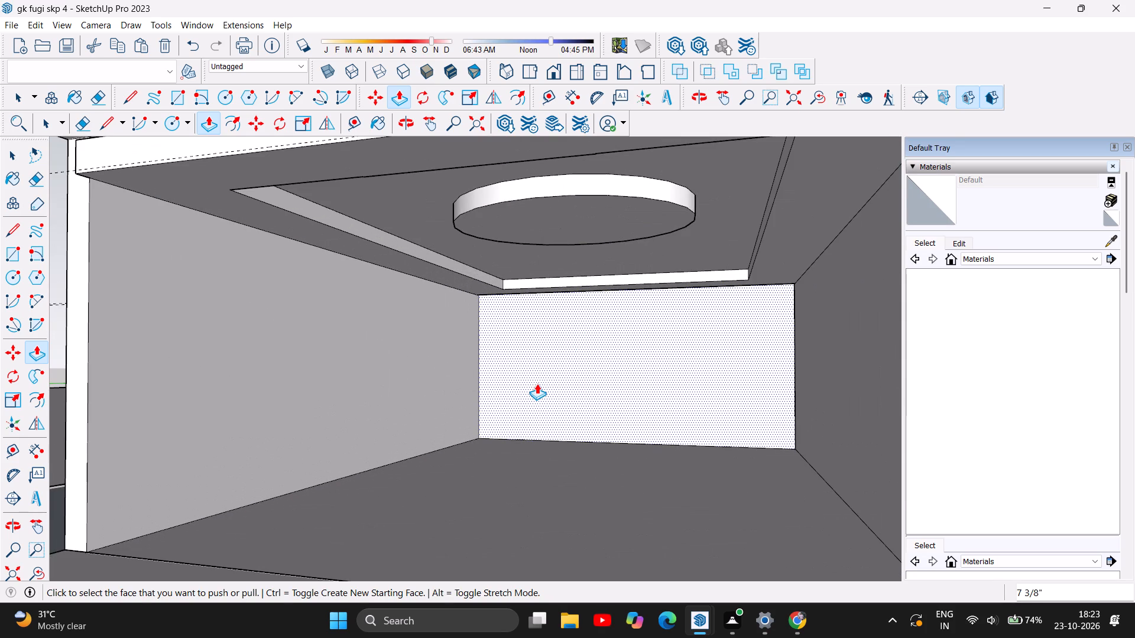
scroll(537, 383, down, 8)
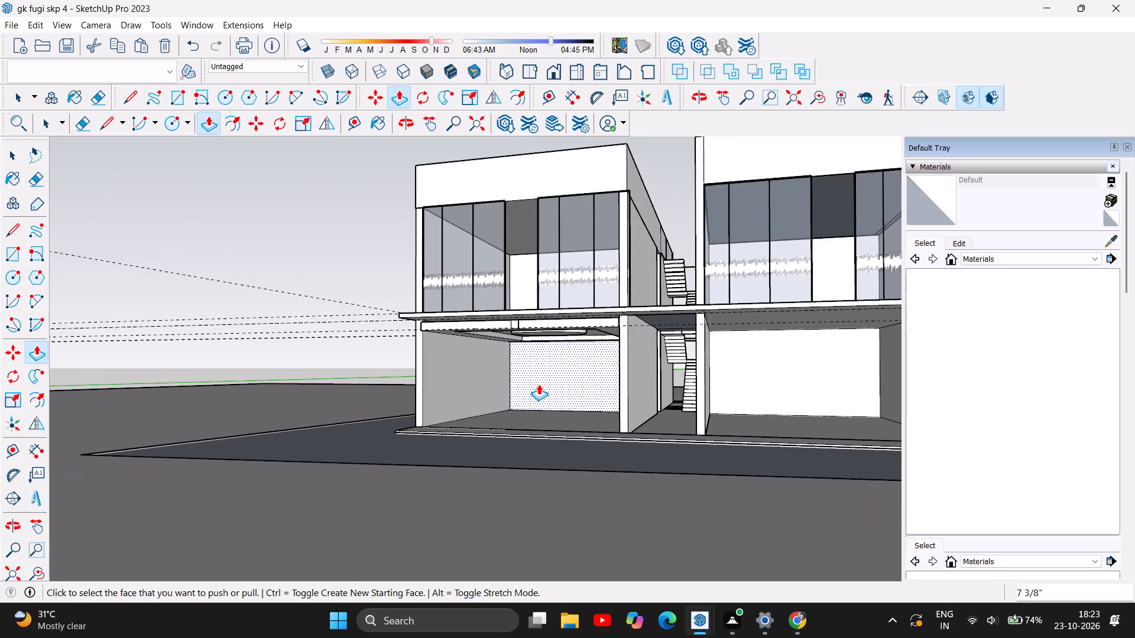
scroll(539, 384, down, 4)
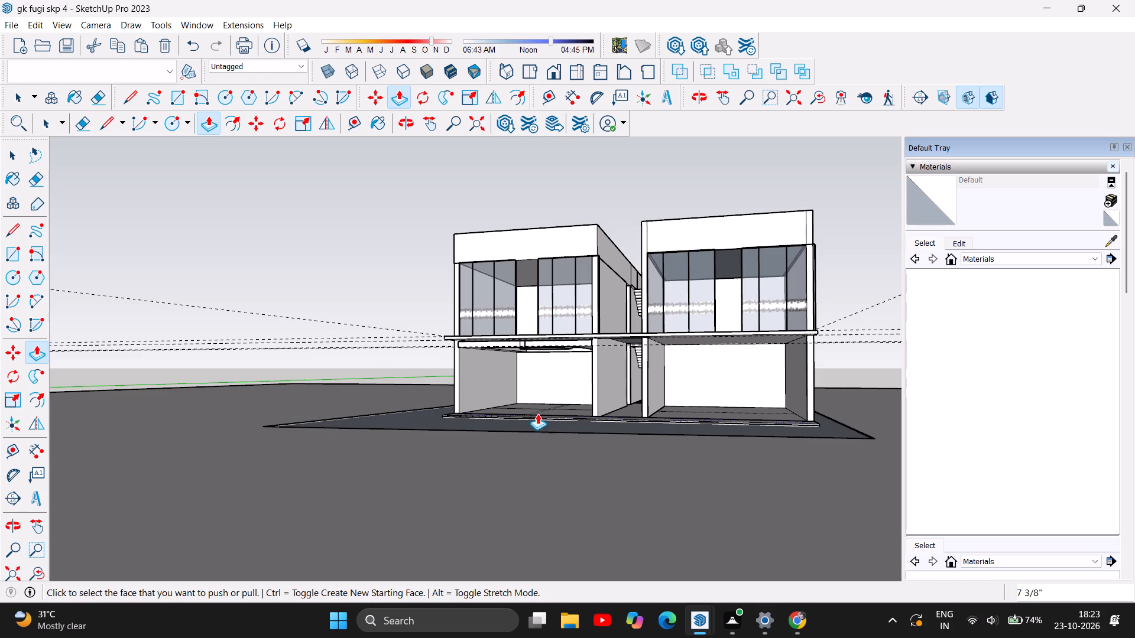
scroll(517, 382, up, 10)
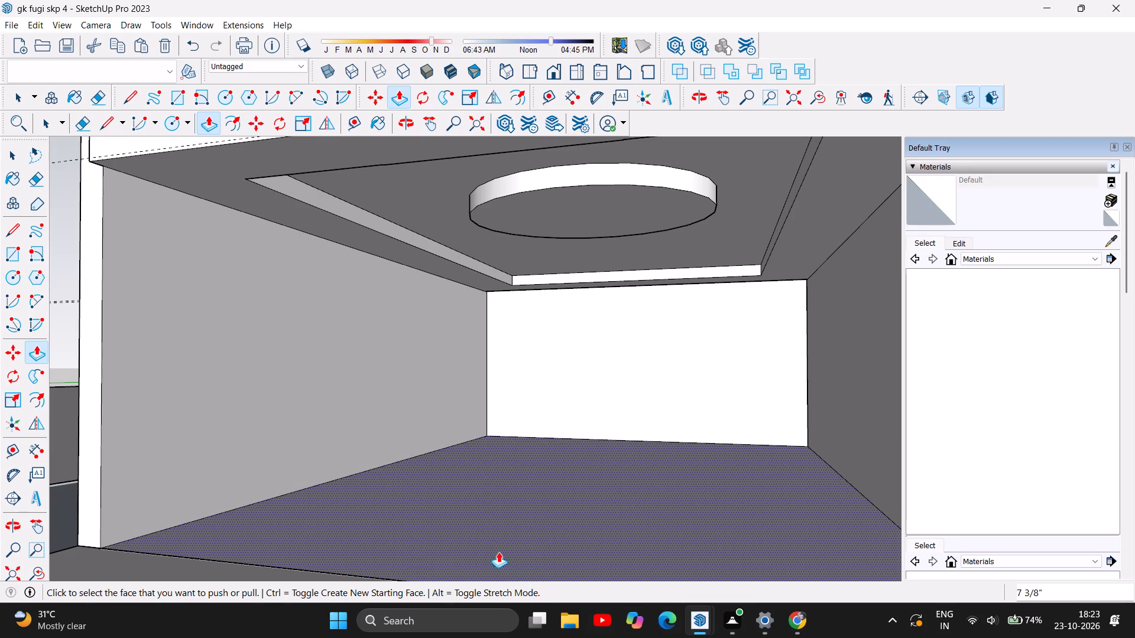
scroll(621, 491, down, 4)
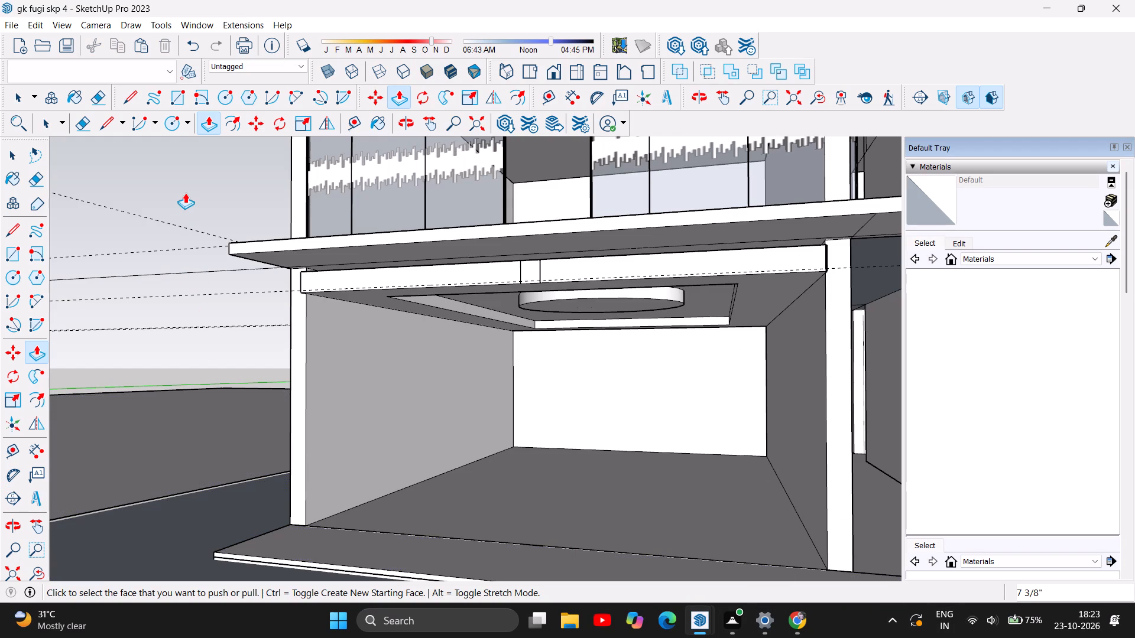
scroll(190, 202, down, 1)
scroll(398, 517, down, 3)
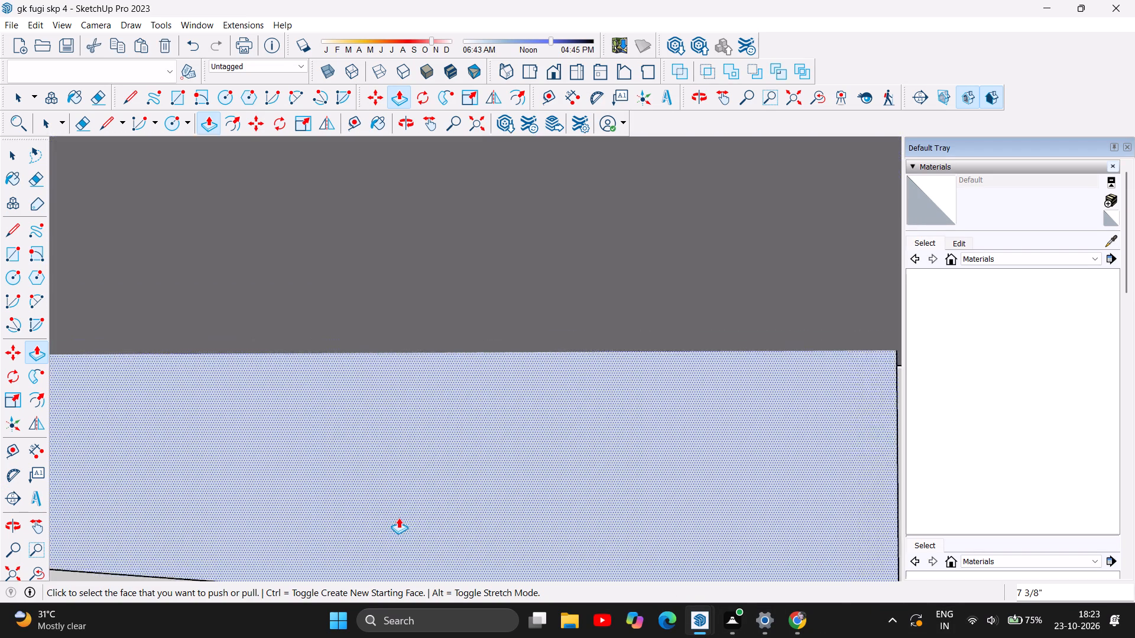
scroll(398, 517, down, 5)
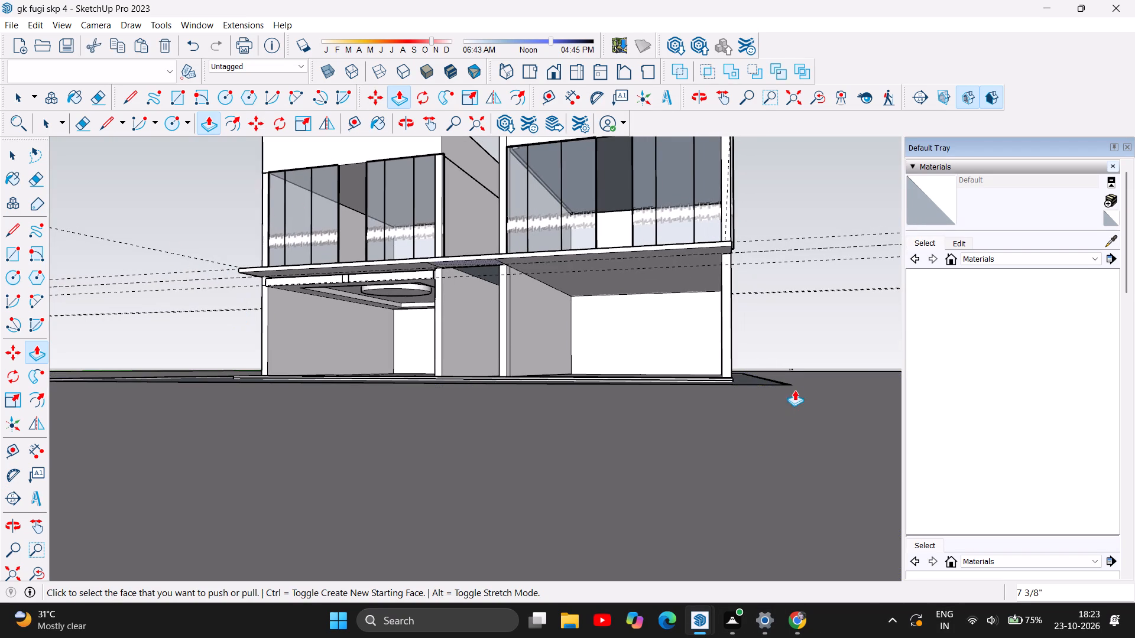
scroll(656, 386, down, 7)
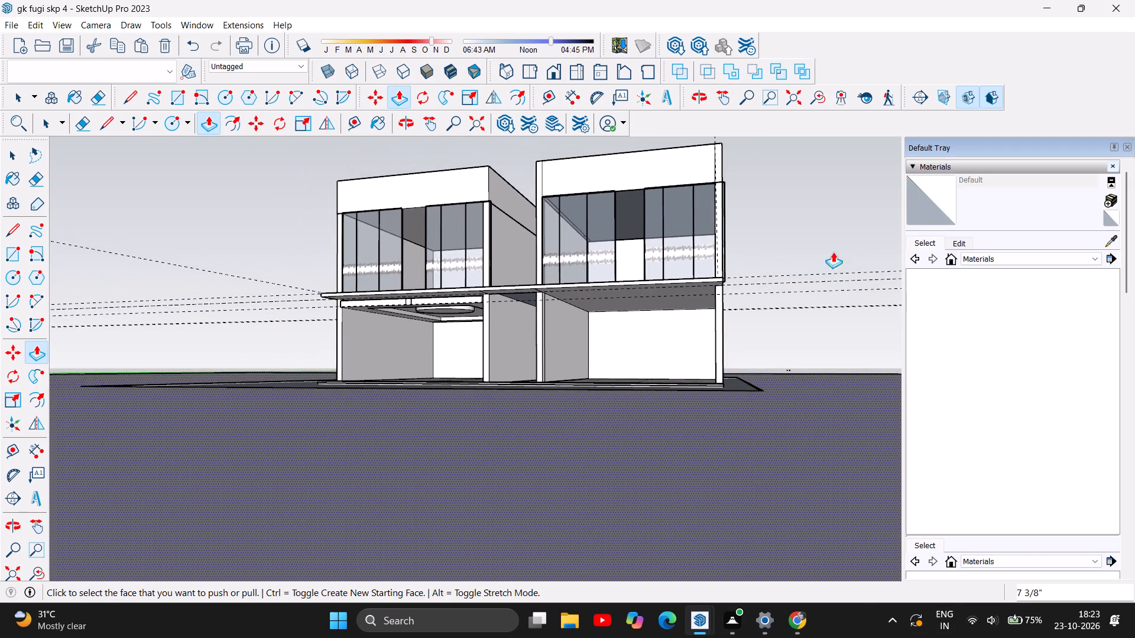
scroll(817, 225, up, 1)
scroll(822, 250, down, 4)
scroll(682, 213, down, 4)
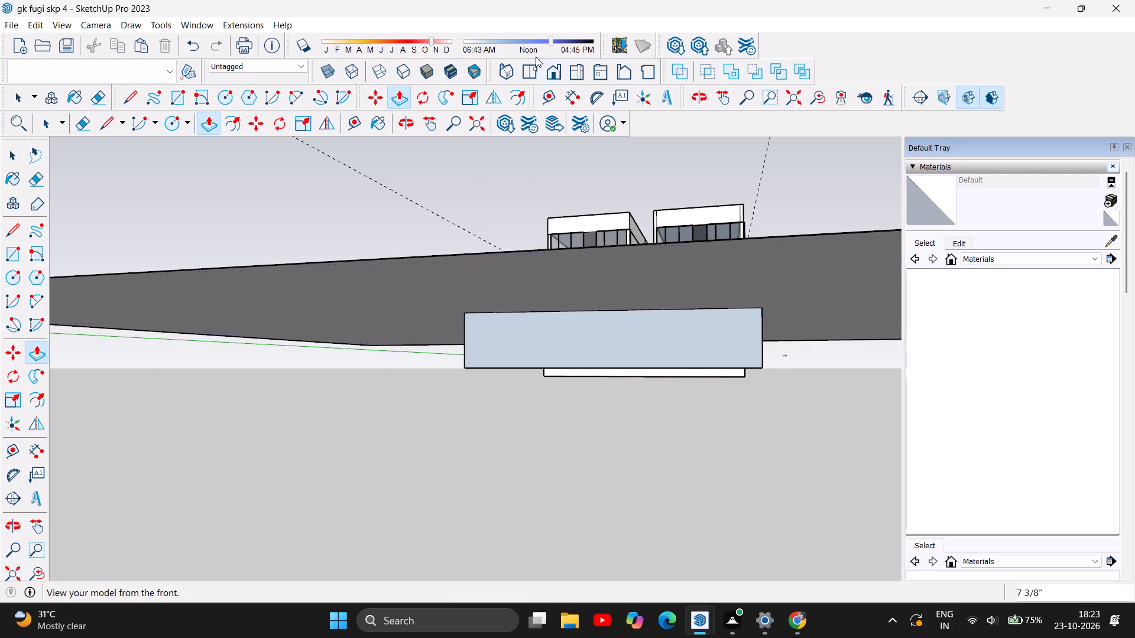
Orbit around the shop bay to inspect the ceiling recess, its side faces and the circular centre from several angles.
click(398, 126)
drag(434, 188, 438, 300)
scroll(644, 362, up, 9)
drag(604, 388, 540, 320)
scroll(456, 199, up, 4)
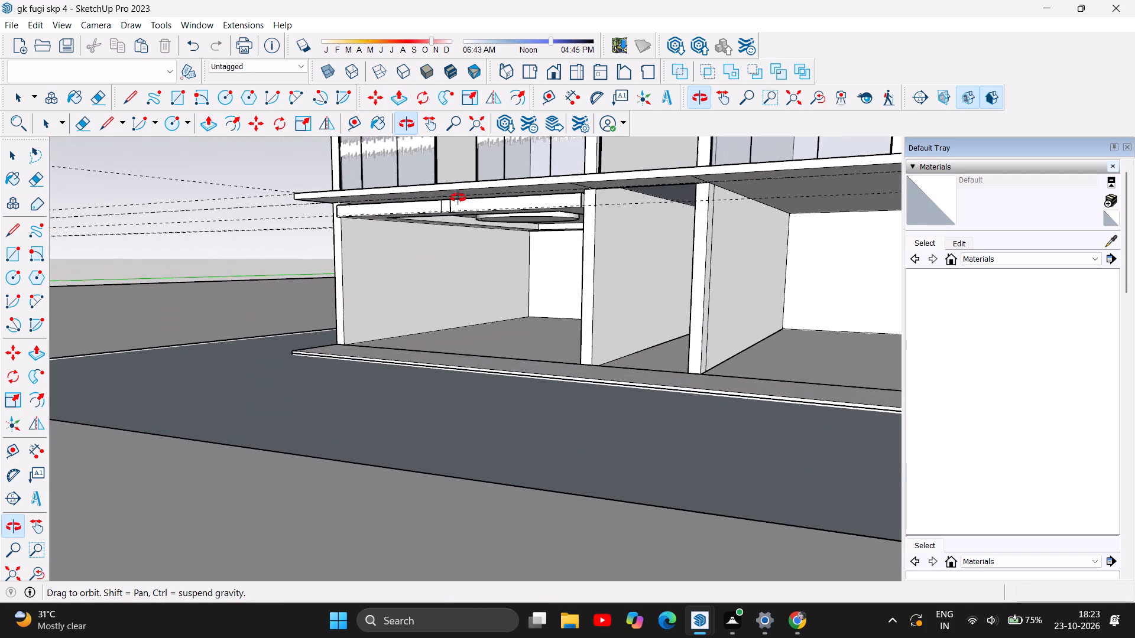
scroll(508, 246, up, 6)
drag(622, 323, 623, 303)
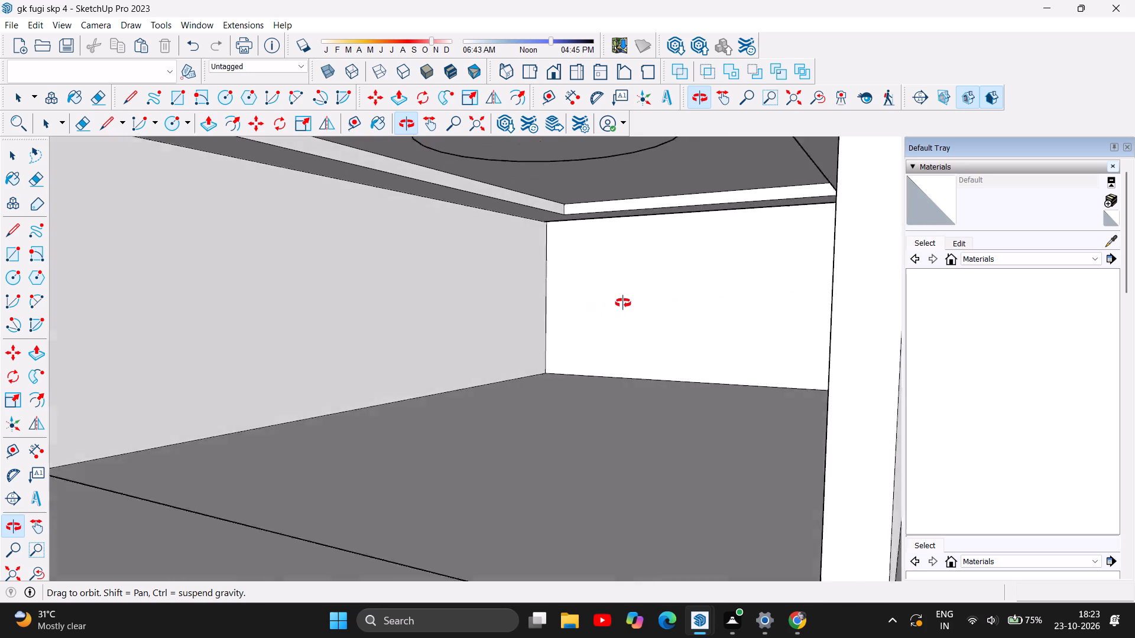
drag(623, 303, 640, 304)
scroll(657, 308, down, 2)
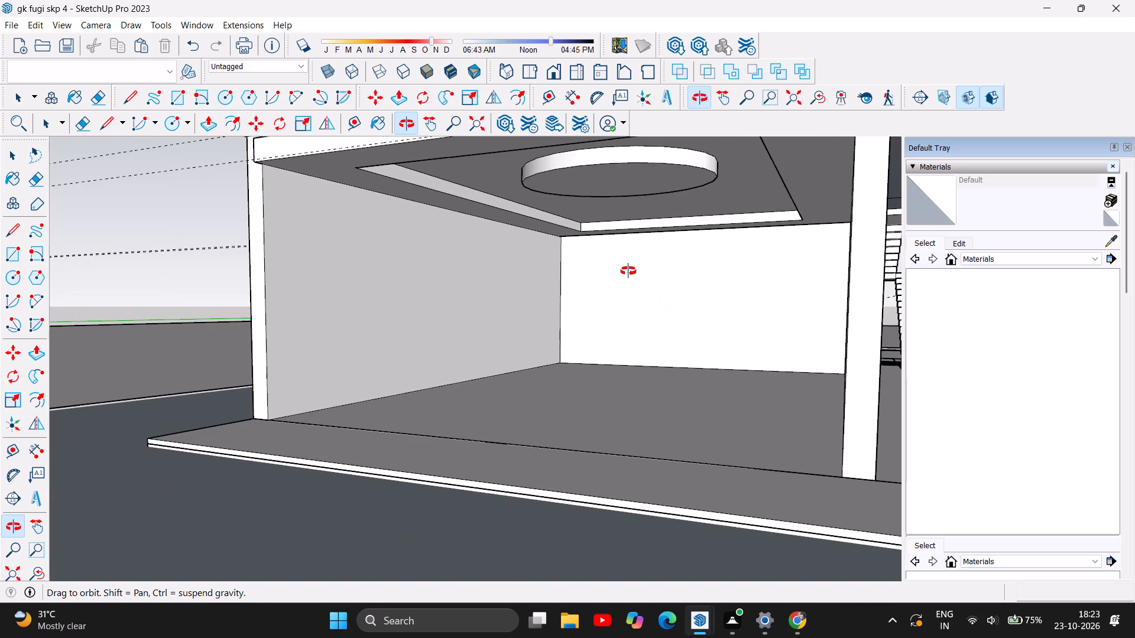
drag(698, 297, 689, 290)
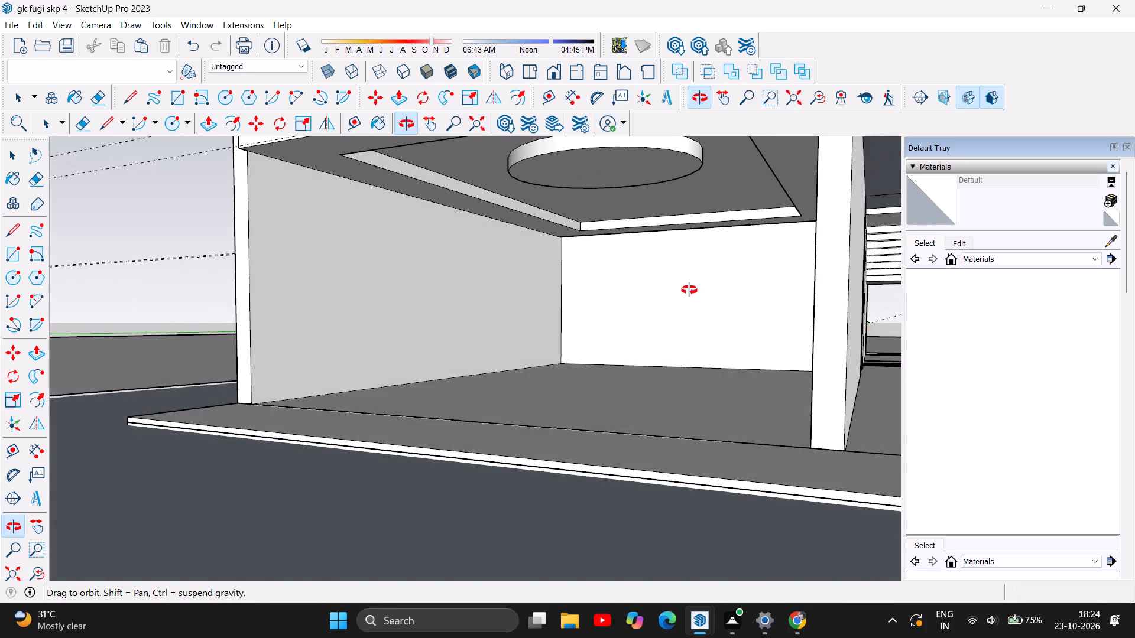
drag(689, 290, 676, 311)
scroll(522, 207, up, 4)
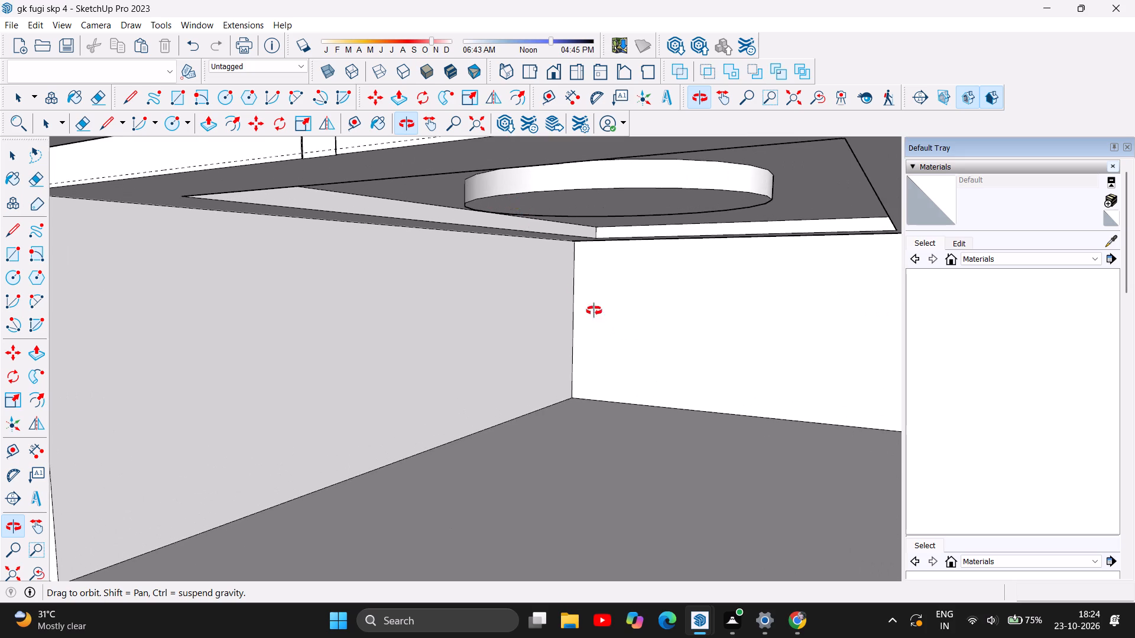
drag(628, 349, 618, 340)
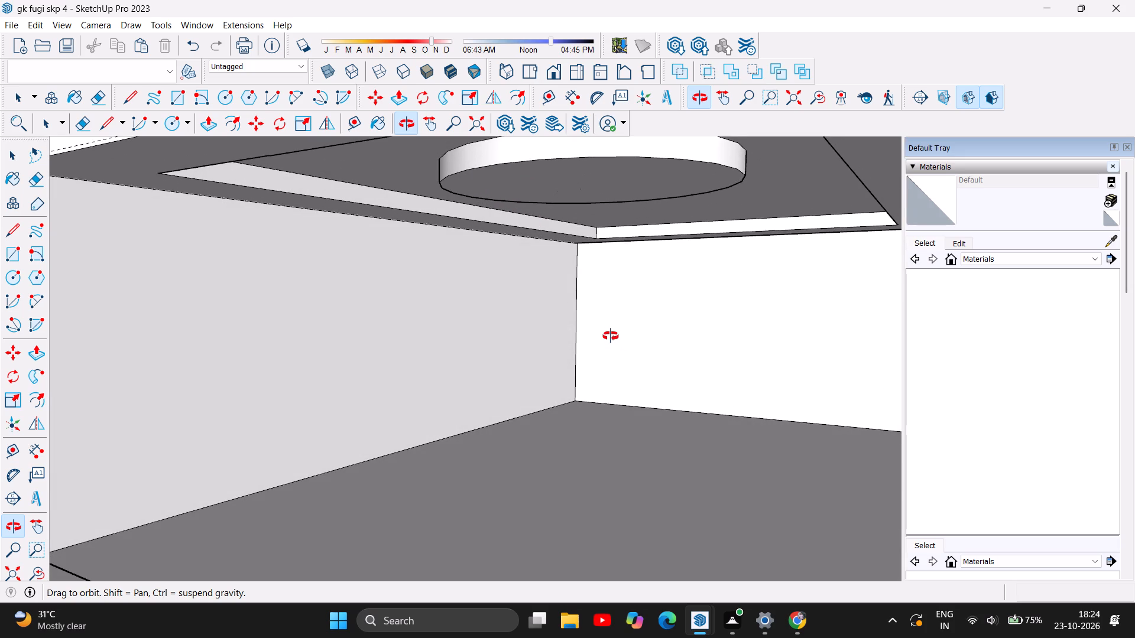
scroll(593, 174, up, 1)
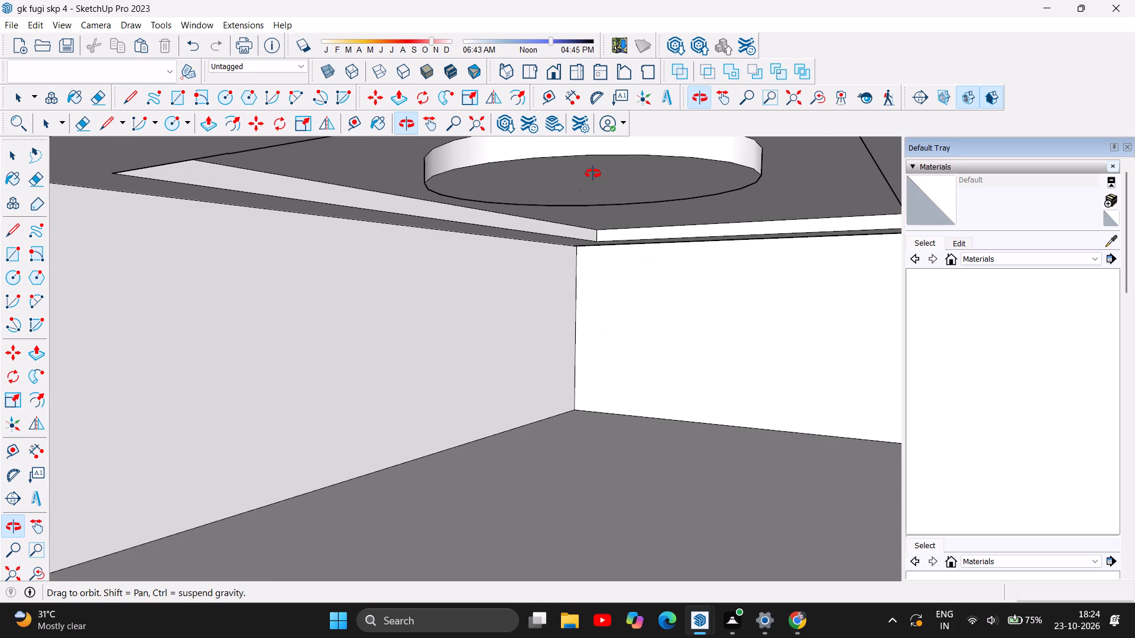
scroll(515, 301, down, 2)
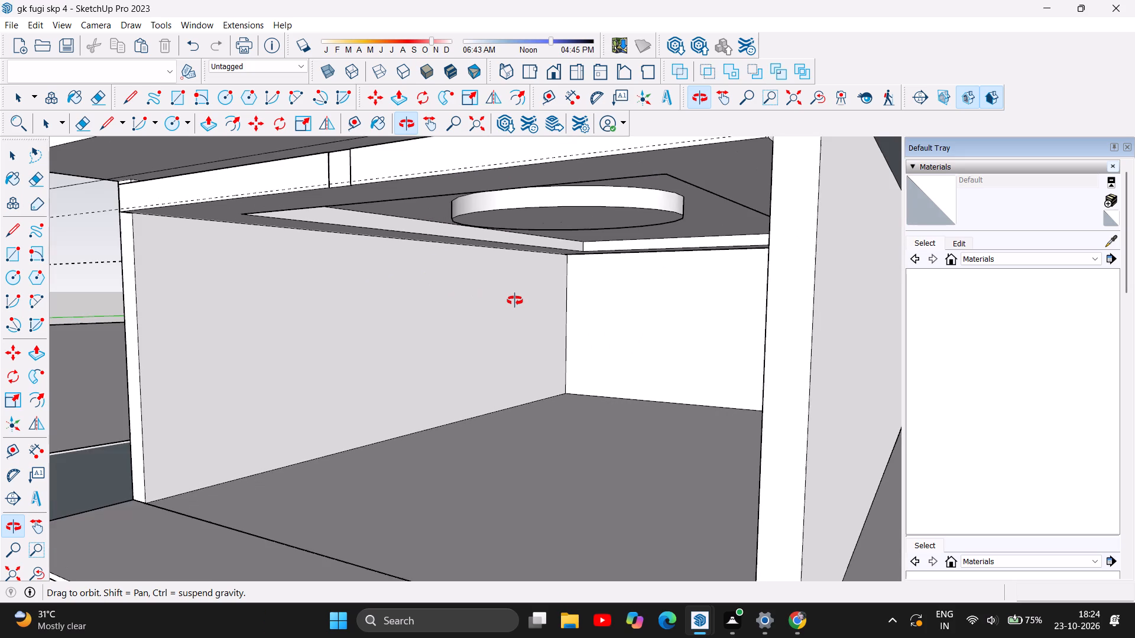
scroll(515, 301, down, 2)
drag(473, 367, 499, 380)
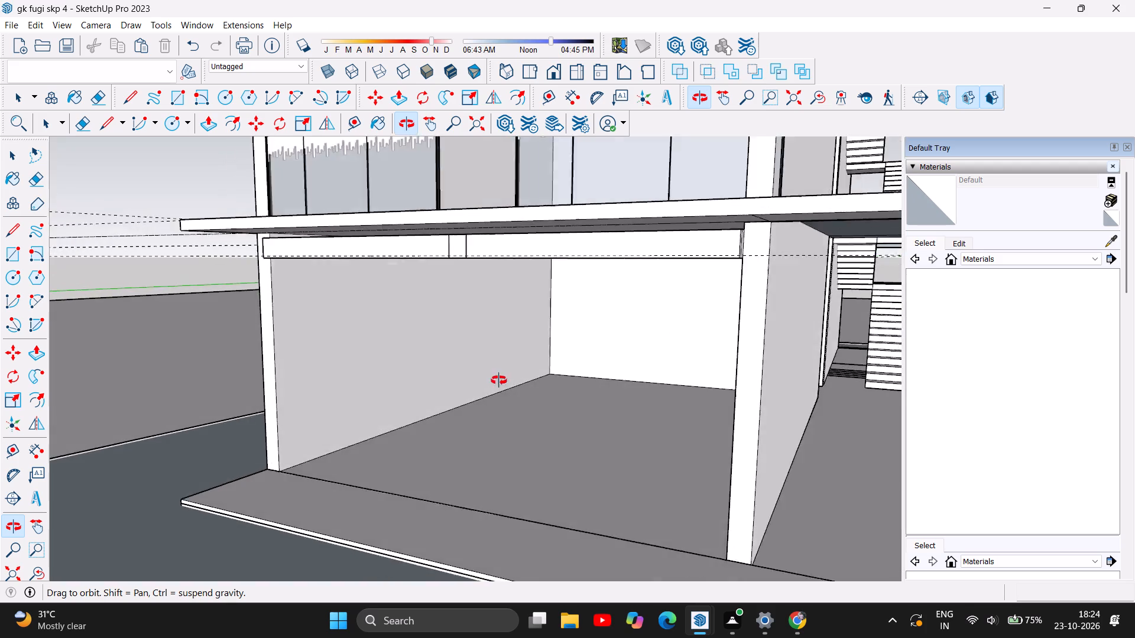
drag(499, 380, 563, 356)
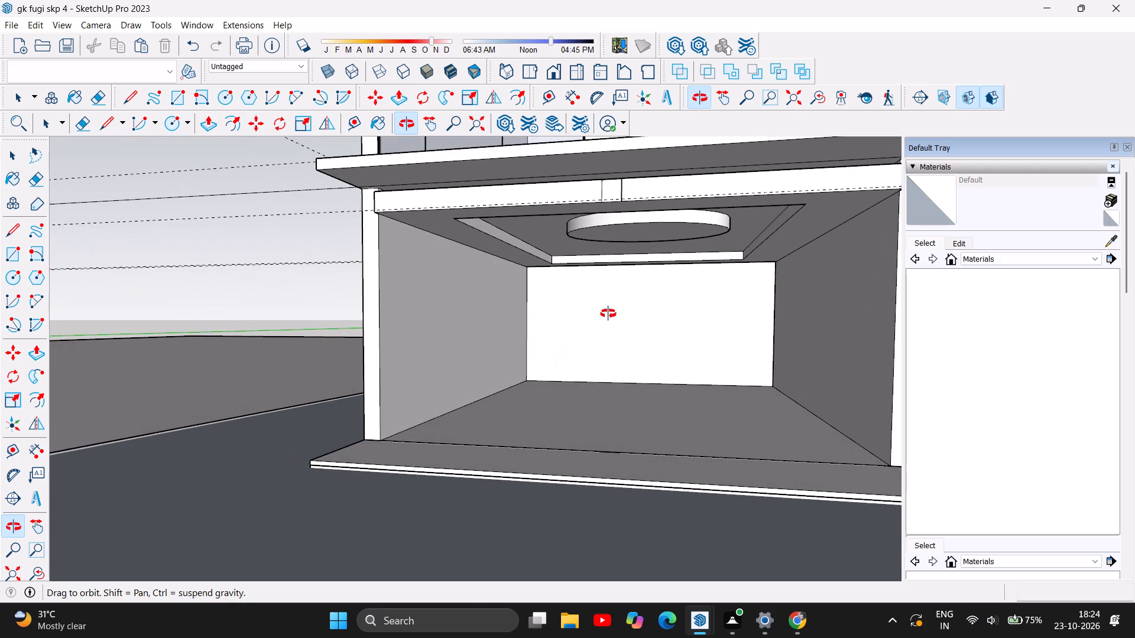
scroll(612, 313, up, 1)
scroll(686, 287, up, 3)
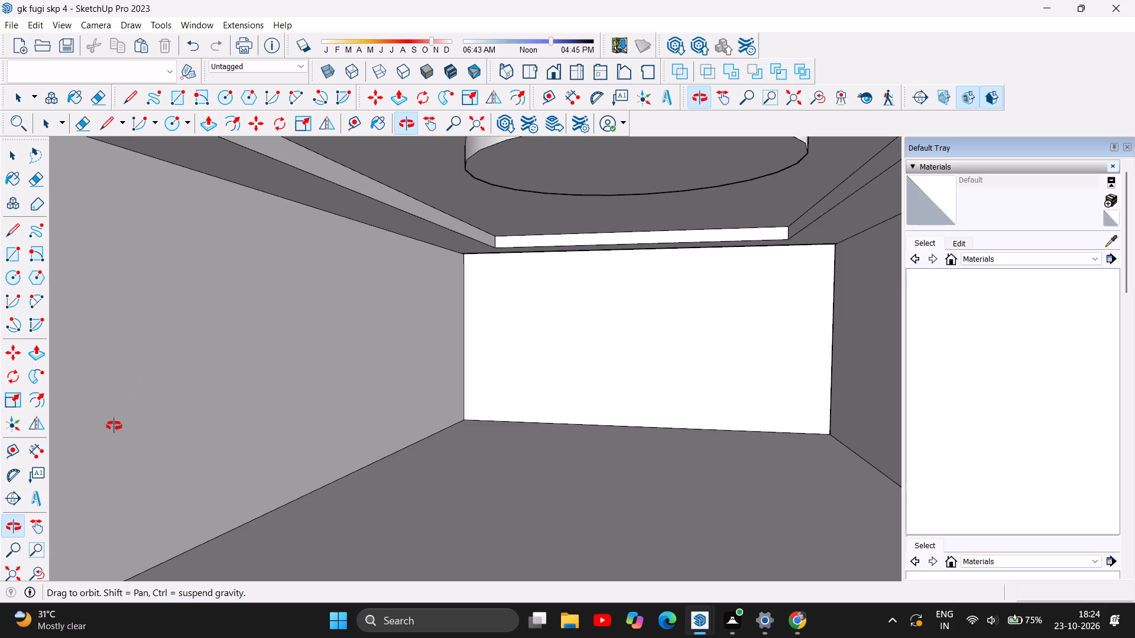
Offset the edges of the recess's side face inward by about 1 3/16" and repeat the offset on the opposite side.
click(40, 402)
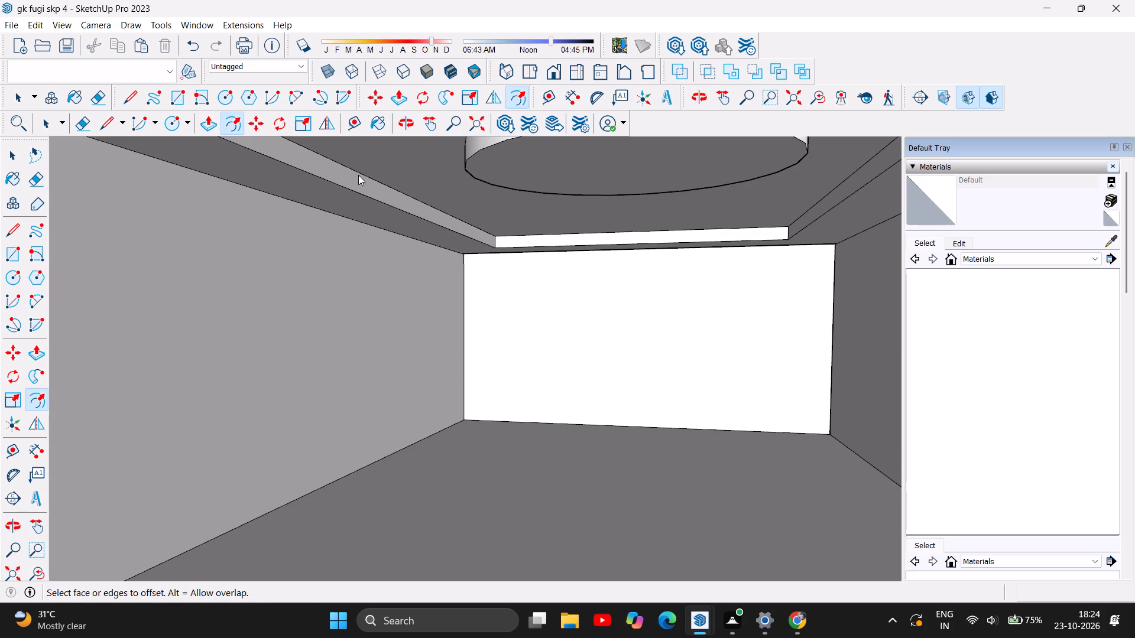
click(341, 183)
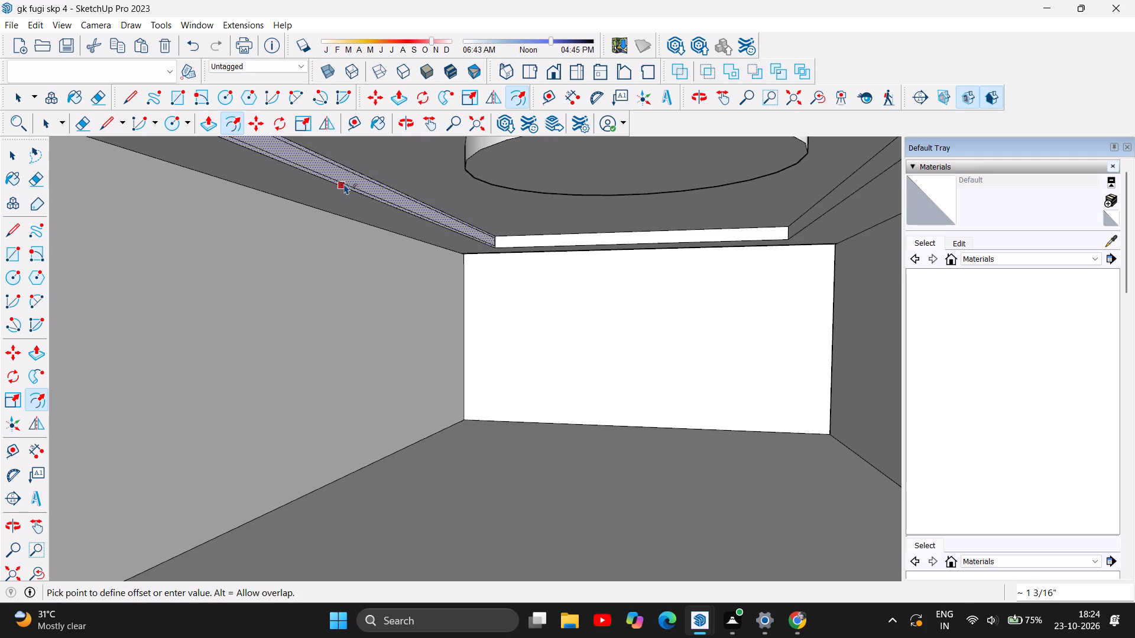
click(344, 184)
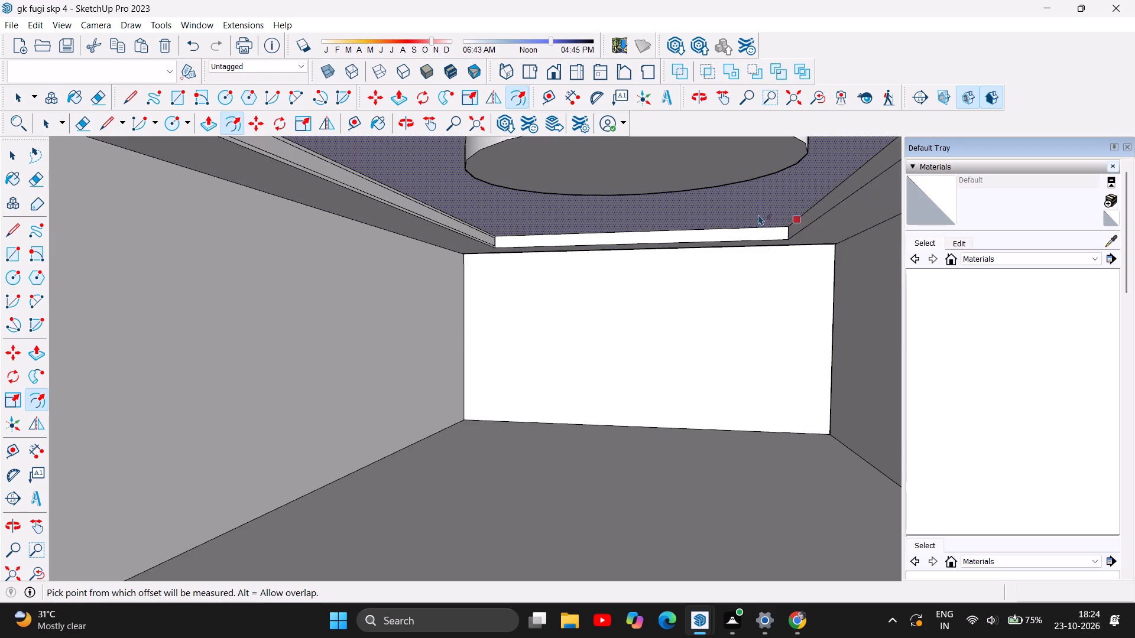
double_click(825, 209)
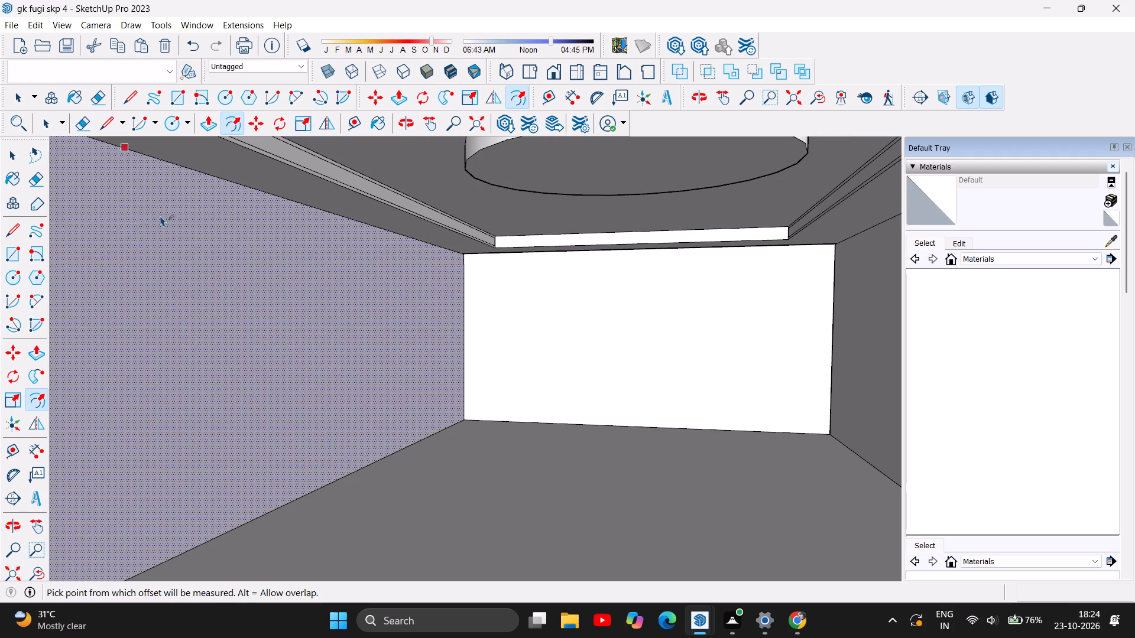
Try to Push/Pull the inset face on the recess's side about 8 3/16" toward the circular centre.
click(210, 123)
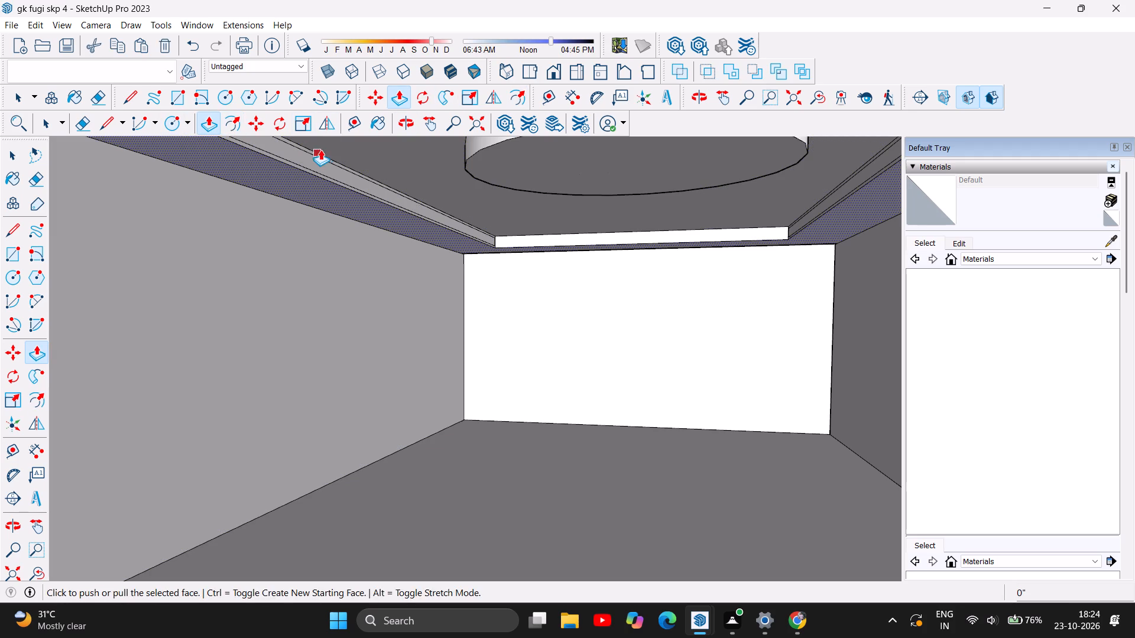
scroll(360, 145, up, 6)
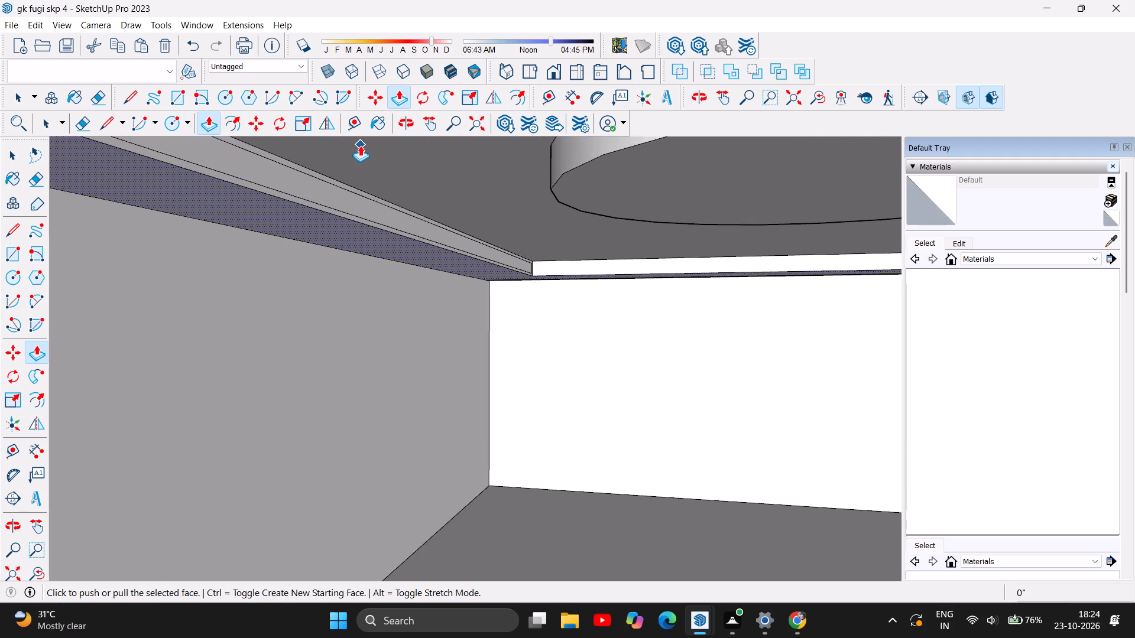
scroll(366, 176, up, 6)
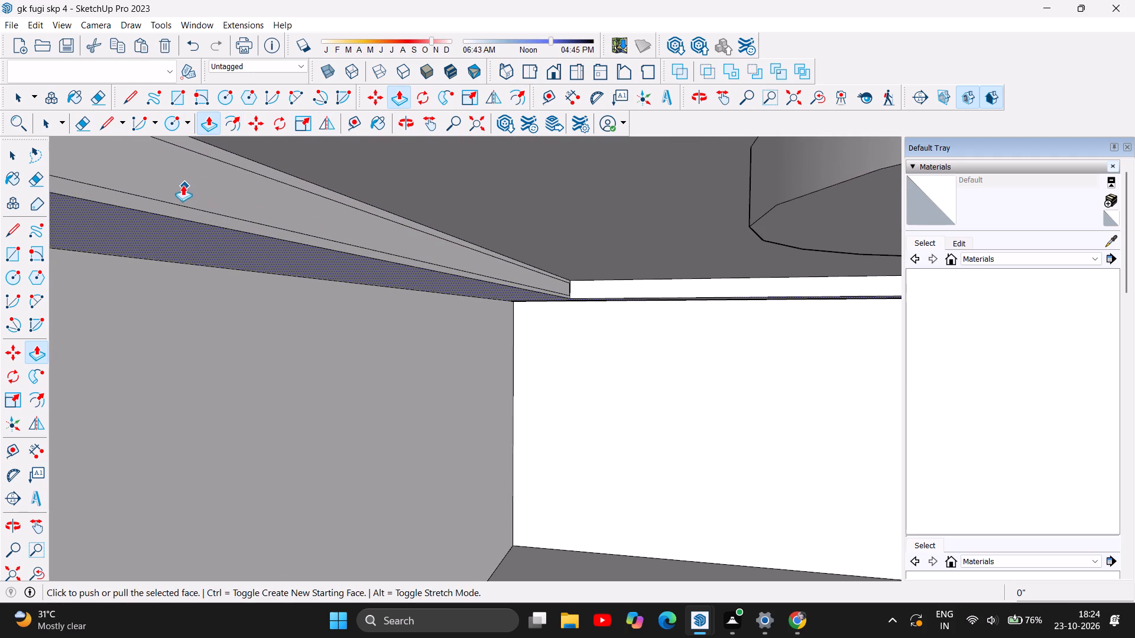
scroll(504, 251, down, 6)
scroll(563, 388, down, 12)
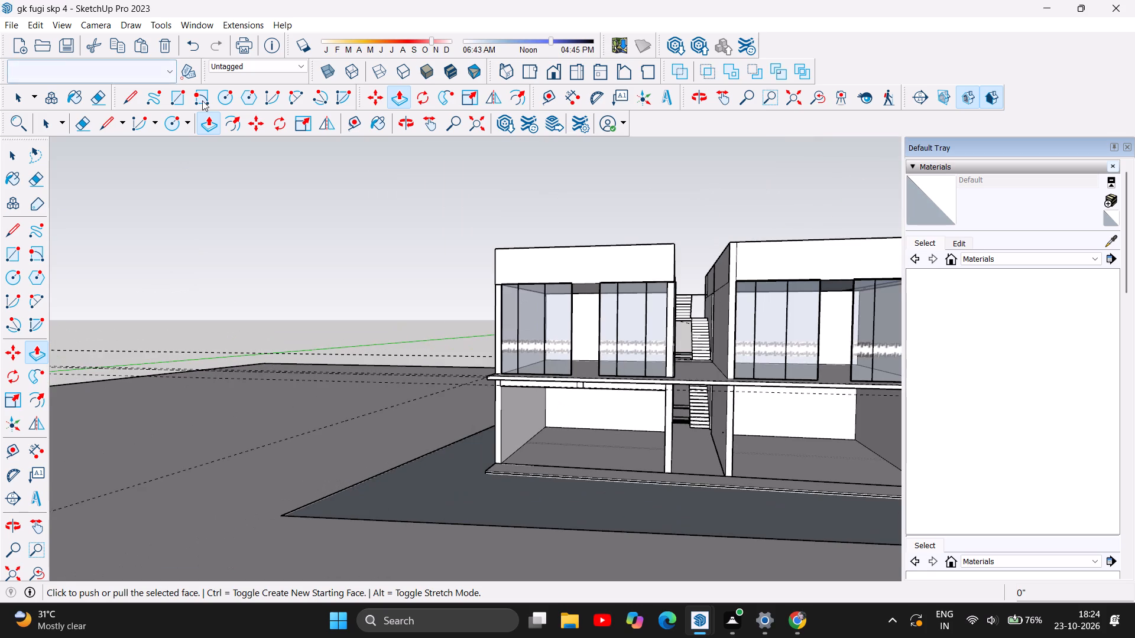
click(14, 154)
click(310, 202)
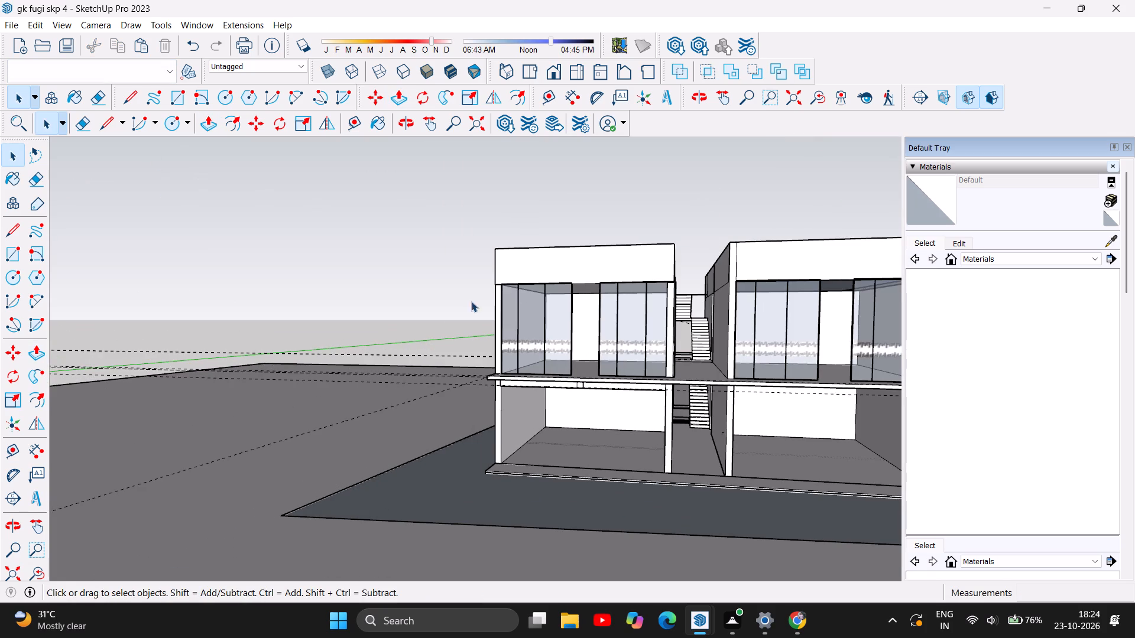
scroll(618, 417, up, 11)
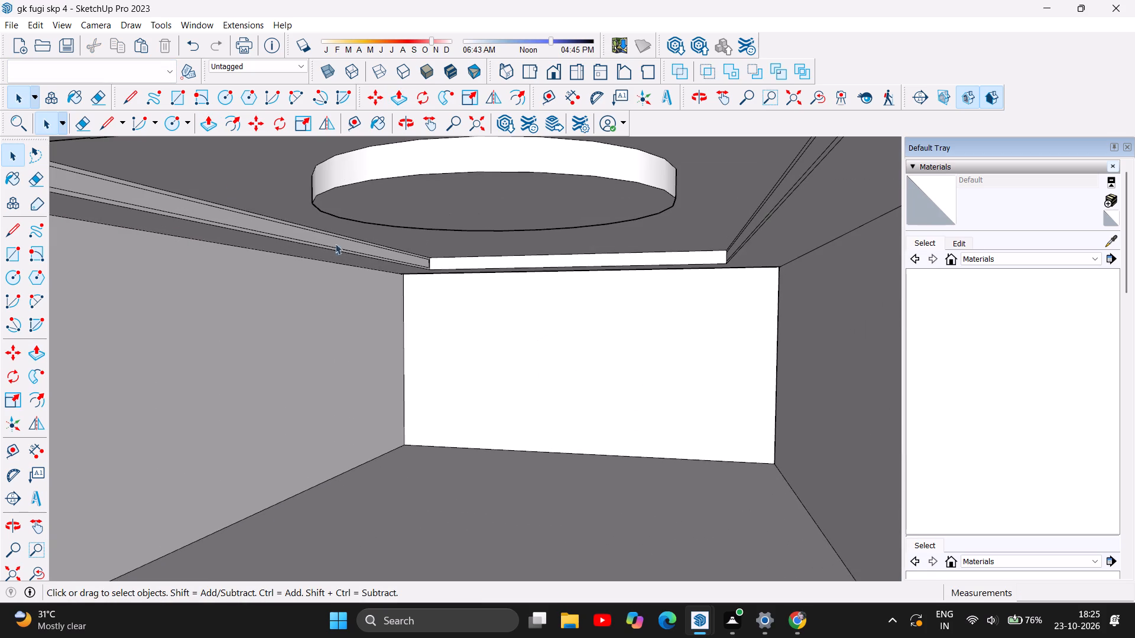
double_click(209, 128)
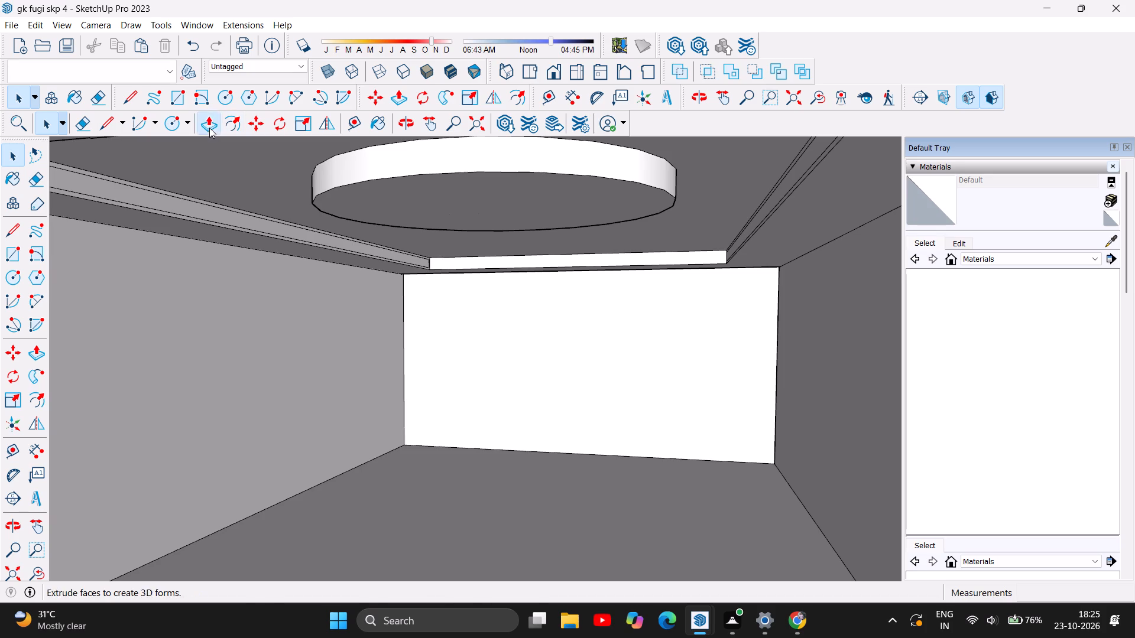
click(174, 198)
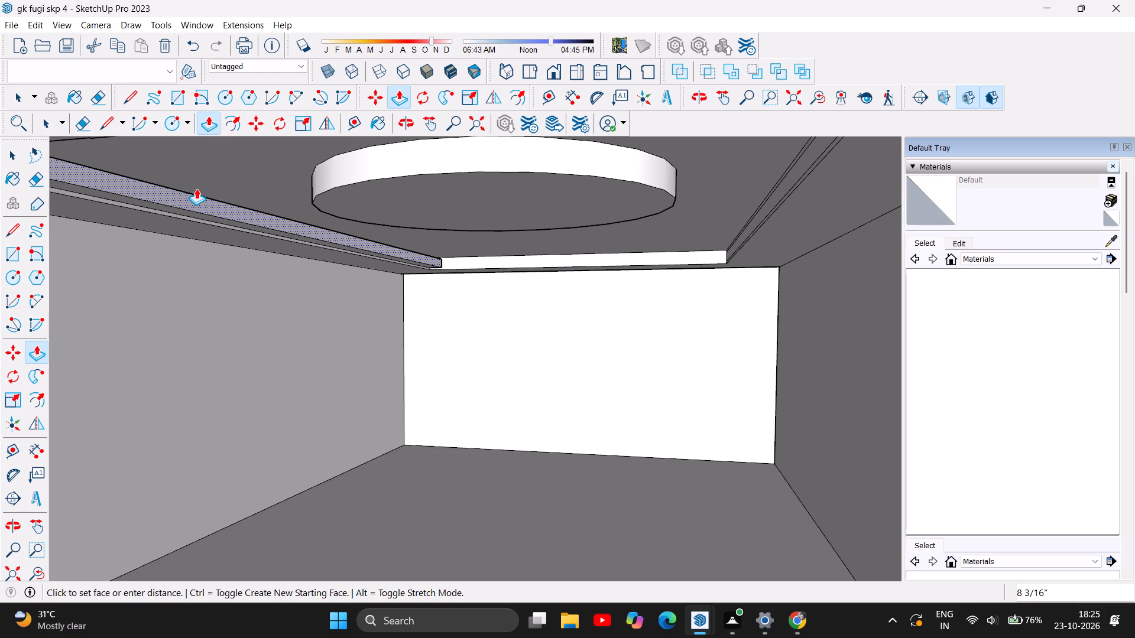
Undo the side-face Push/Pull and offsets, and the Push/Pull that formed the ceiling recess around the circle.
key(ctrl+z)
key(ctrl+z)
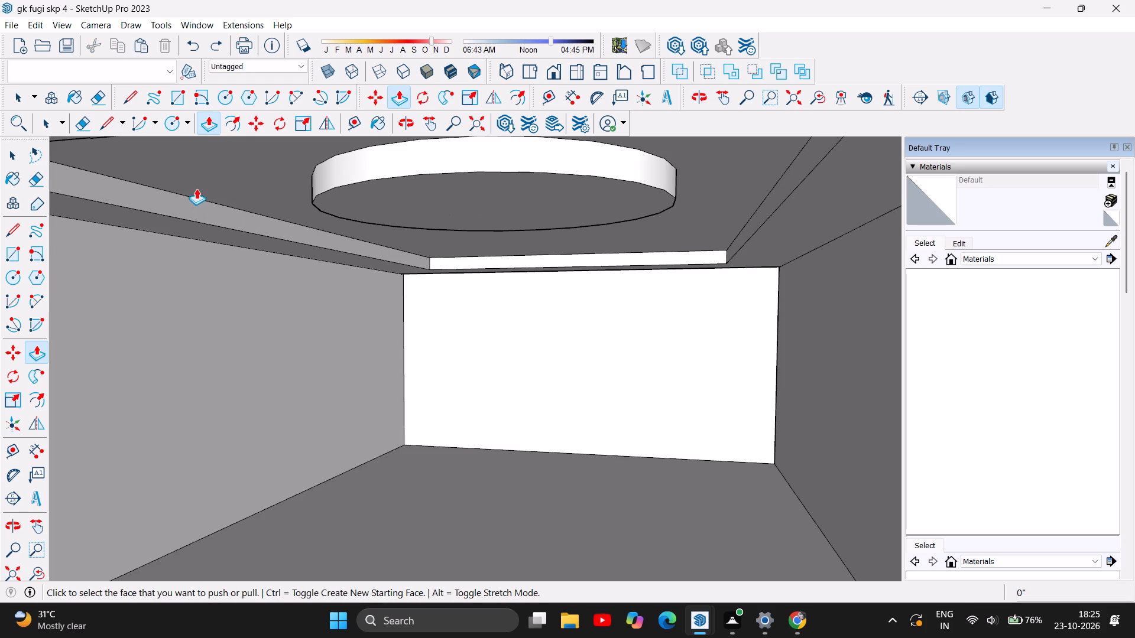
key(ctrl+z)
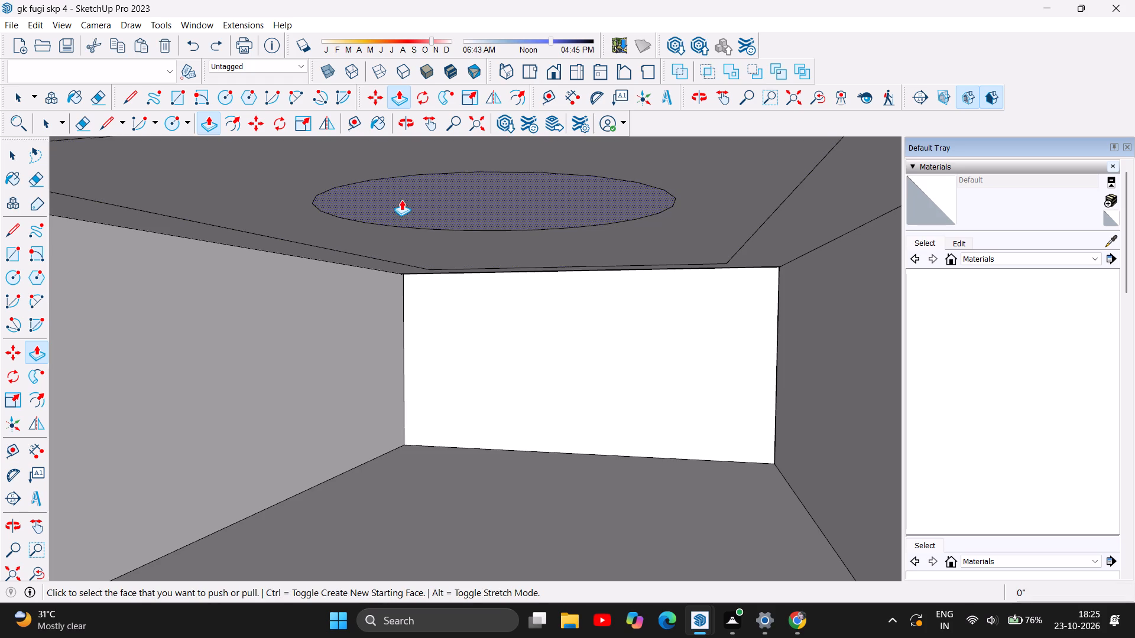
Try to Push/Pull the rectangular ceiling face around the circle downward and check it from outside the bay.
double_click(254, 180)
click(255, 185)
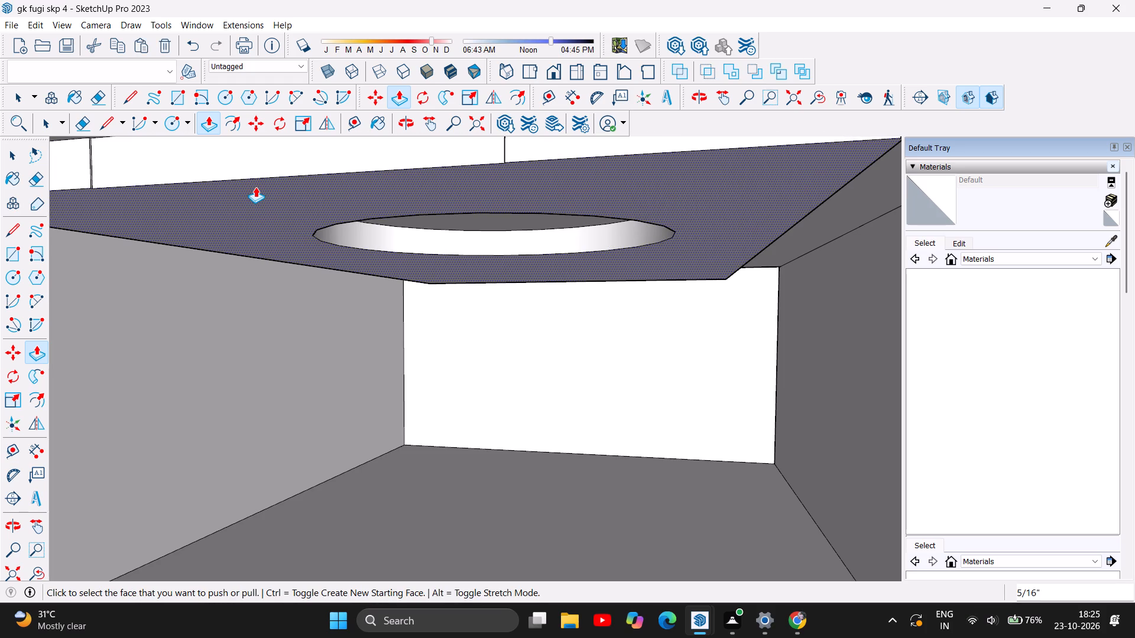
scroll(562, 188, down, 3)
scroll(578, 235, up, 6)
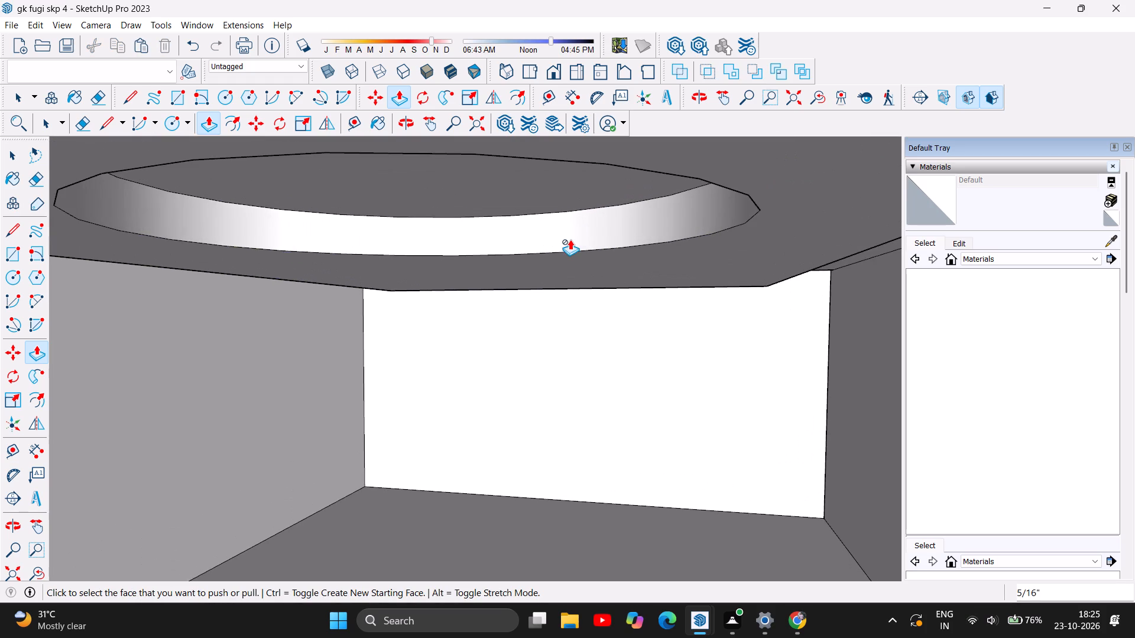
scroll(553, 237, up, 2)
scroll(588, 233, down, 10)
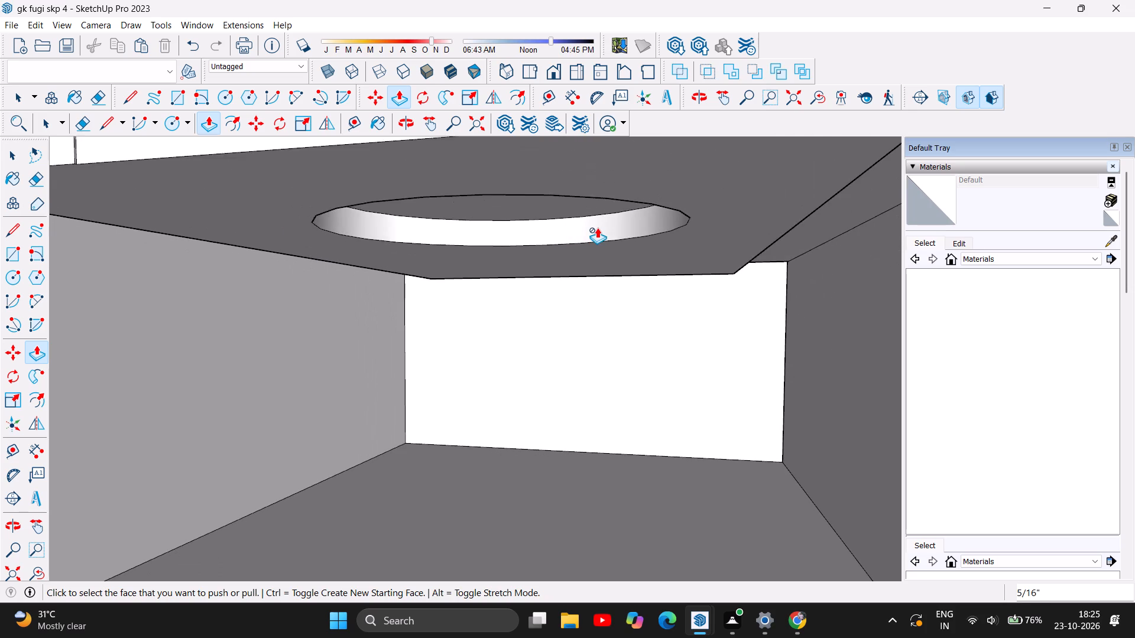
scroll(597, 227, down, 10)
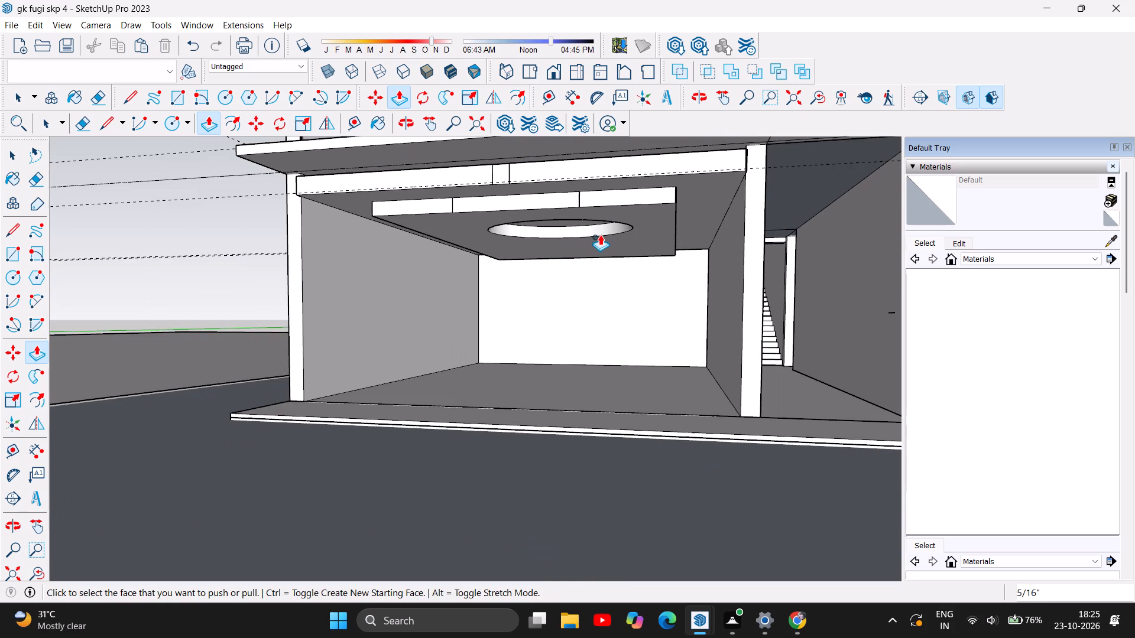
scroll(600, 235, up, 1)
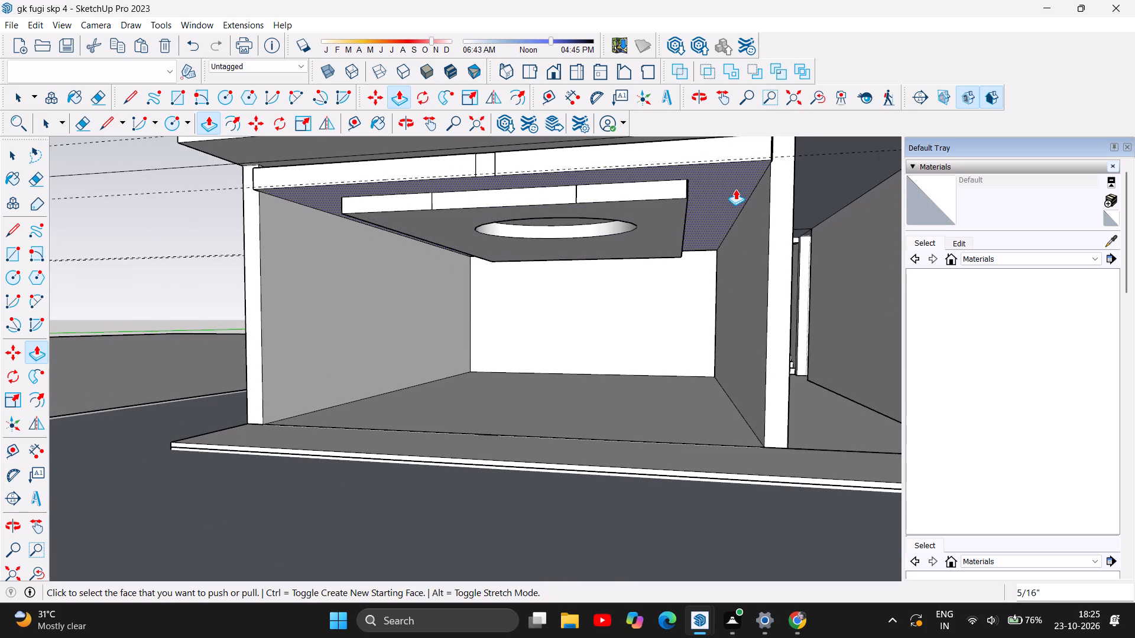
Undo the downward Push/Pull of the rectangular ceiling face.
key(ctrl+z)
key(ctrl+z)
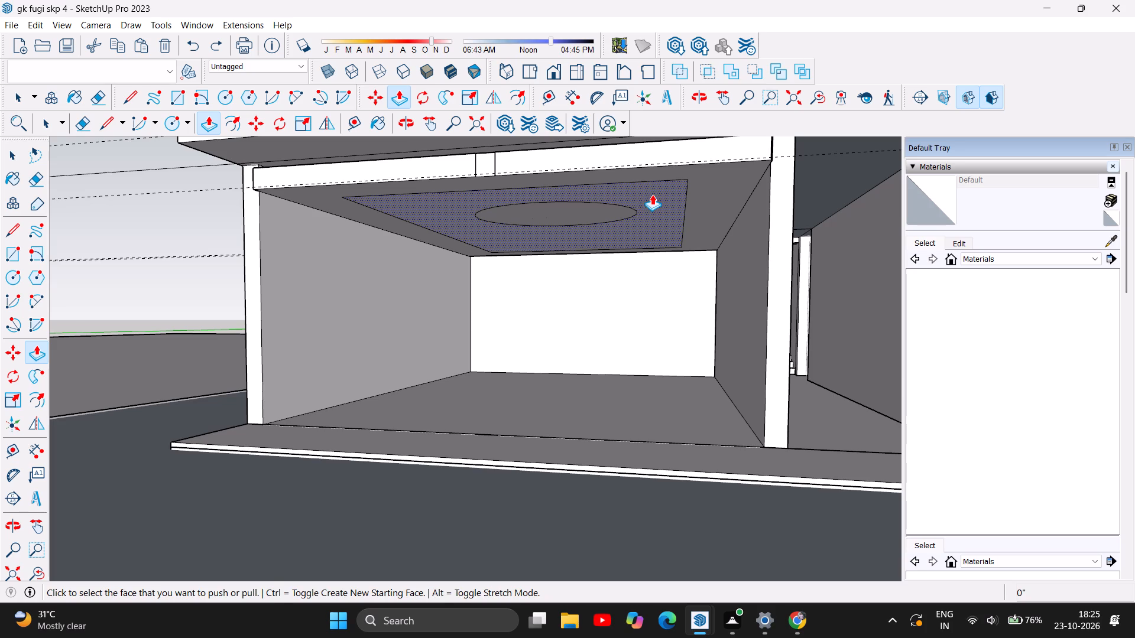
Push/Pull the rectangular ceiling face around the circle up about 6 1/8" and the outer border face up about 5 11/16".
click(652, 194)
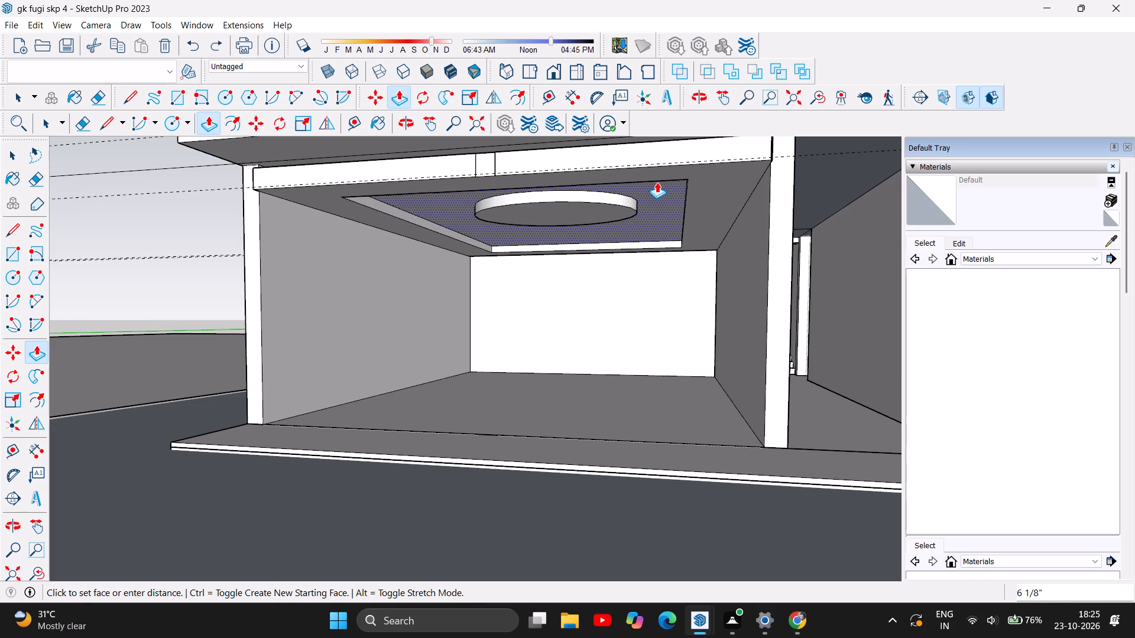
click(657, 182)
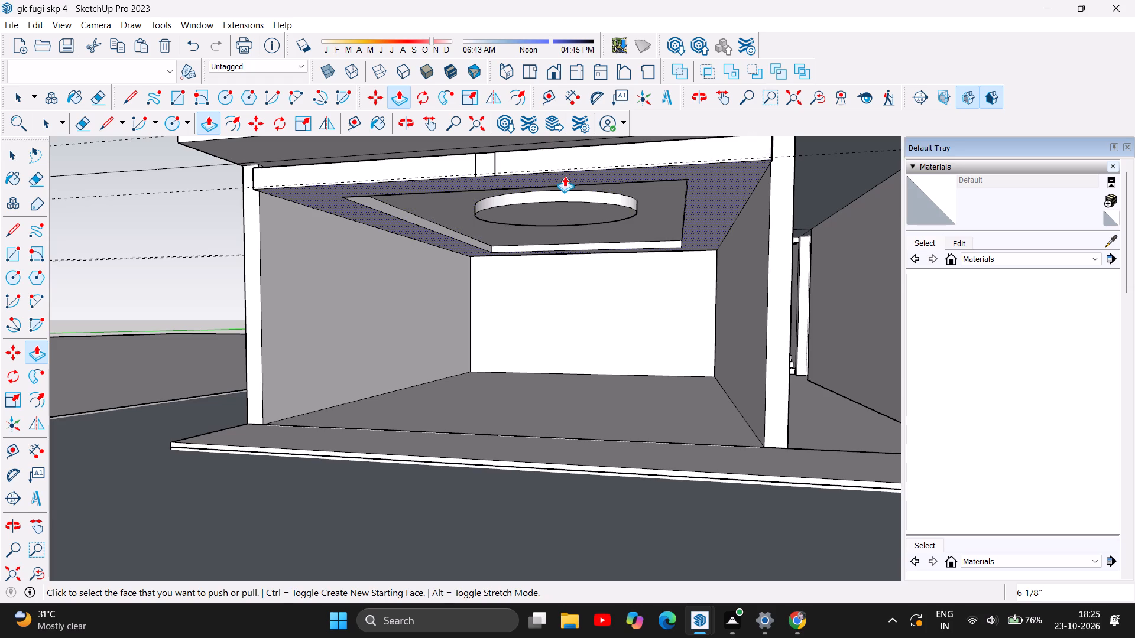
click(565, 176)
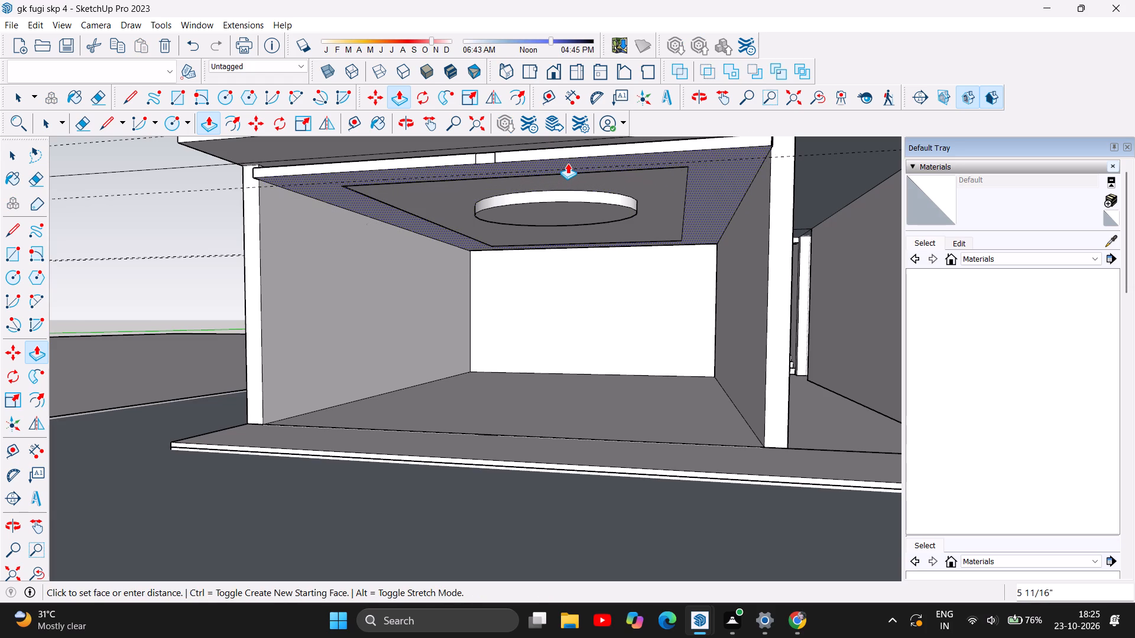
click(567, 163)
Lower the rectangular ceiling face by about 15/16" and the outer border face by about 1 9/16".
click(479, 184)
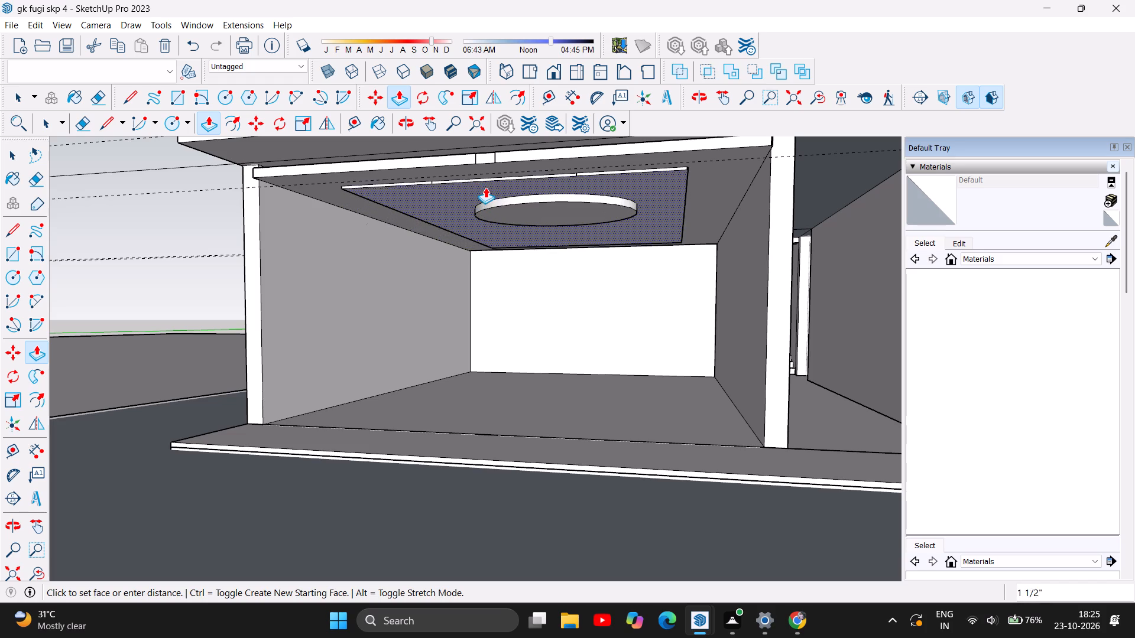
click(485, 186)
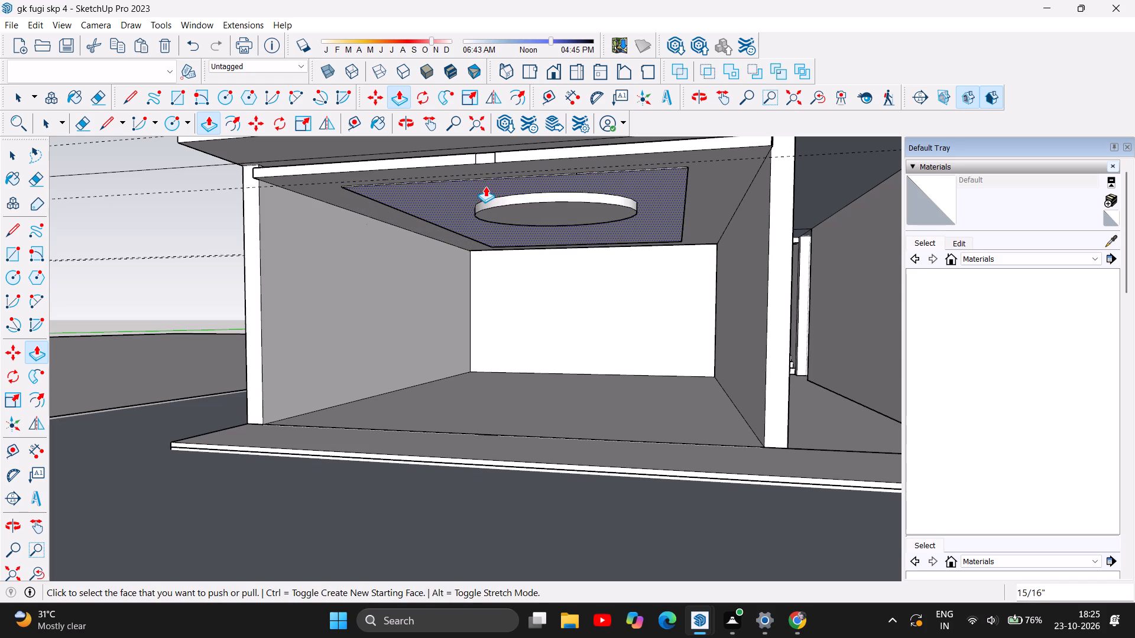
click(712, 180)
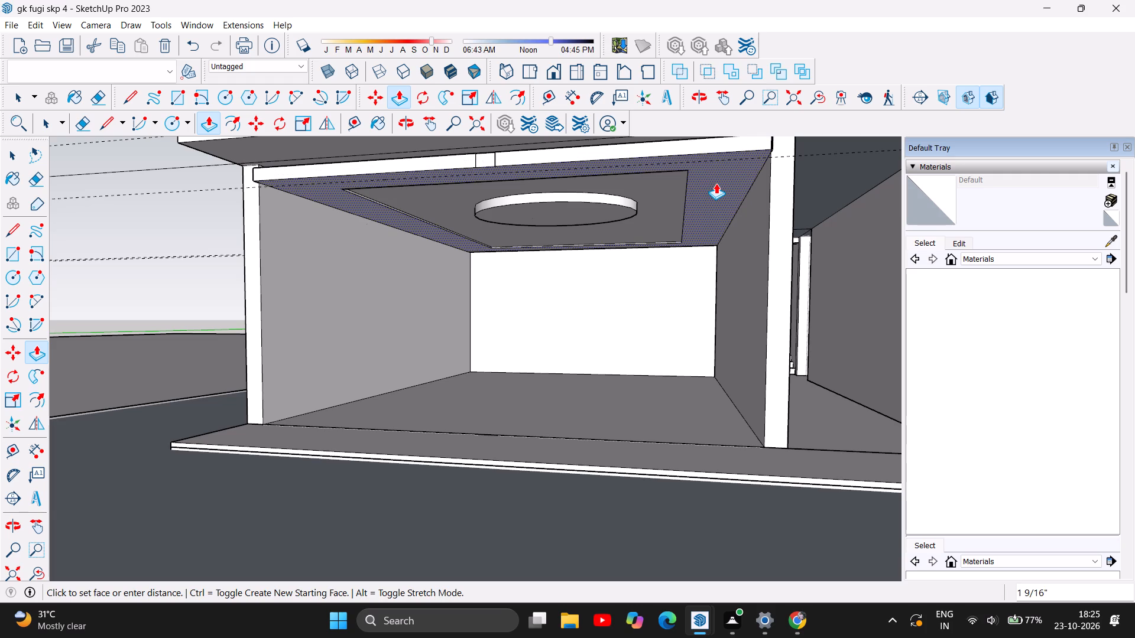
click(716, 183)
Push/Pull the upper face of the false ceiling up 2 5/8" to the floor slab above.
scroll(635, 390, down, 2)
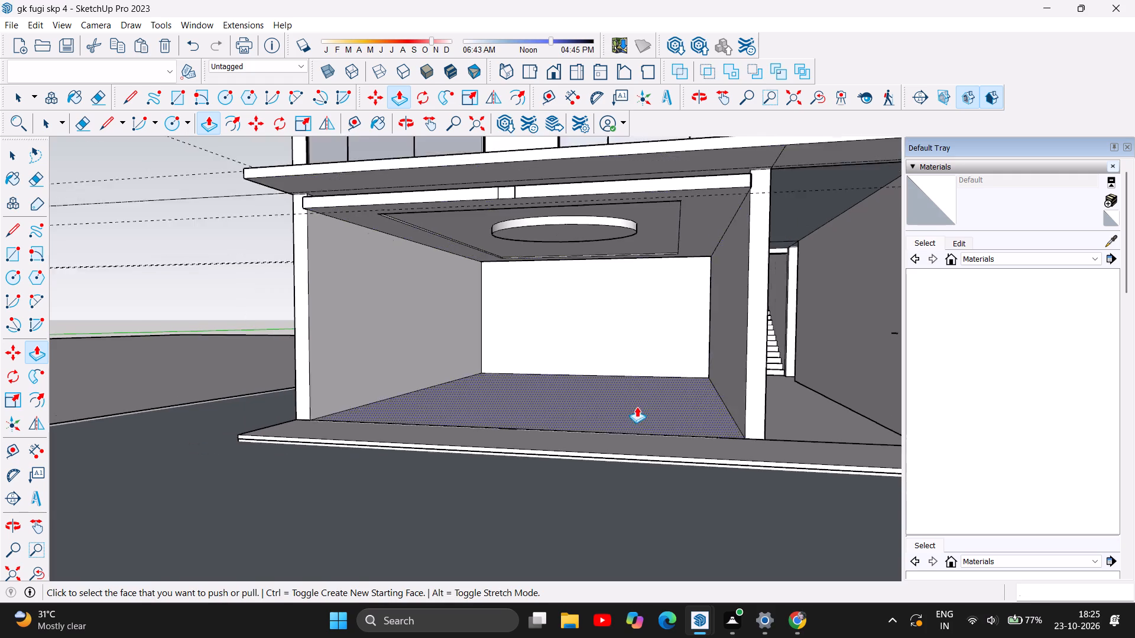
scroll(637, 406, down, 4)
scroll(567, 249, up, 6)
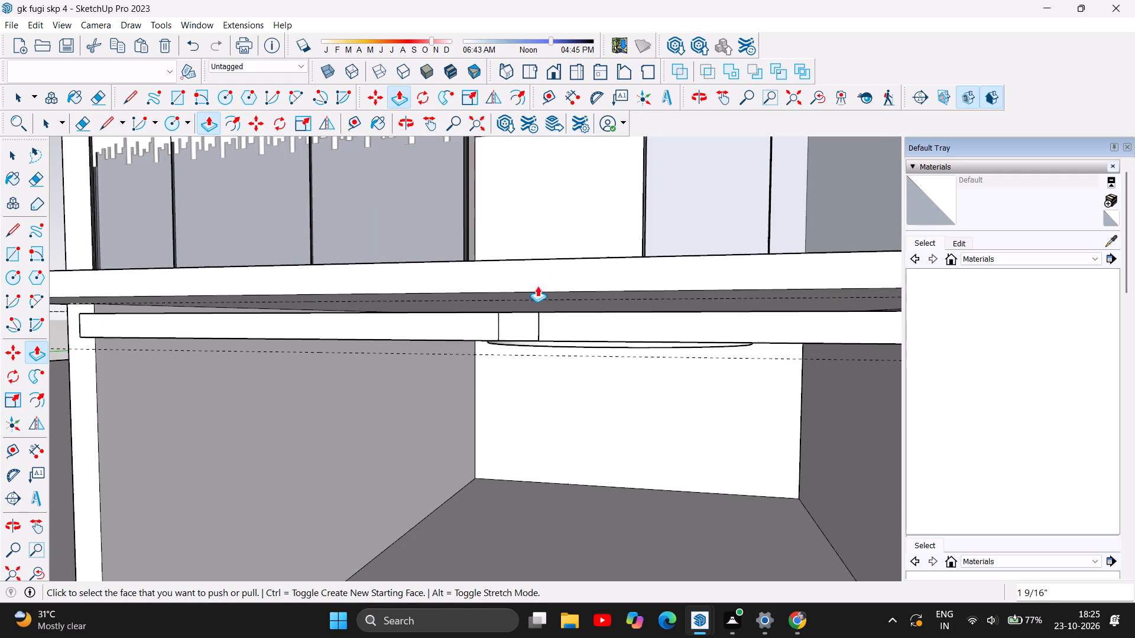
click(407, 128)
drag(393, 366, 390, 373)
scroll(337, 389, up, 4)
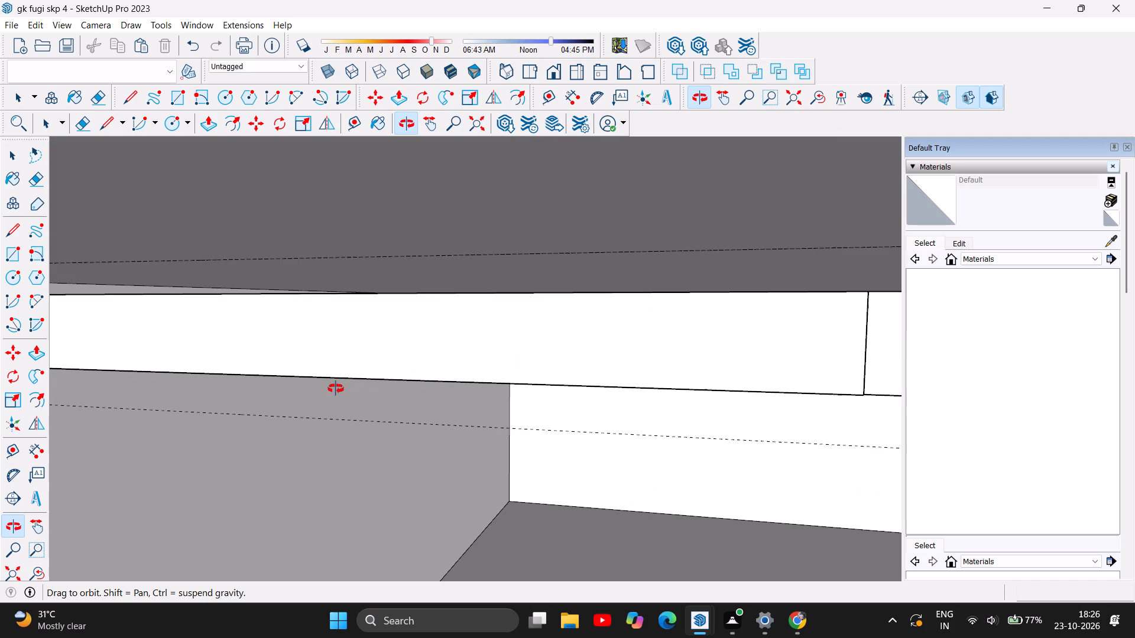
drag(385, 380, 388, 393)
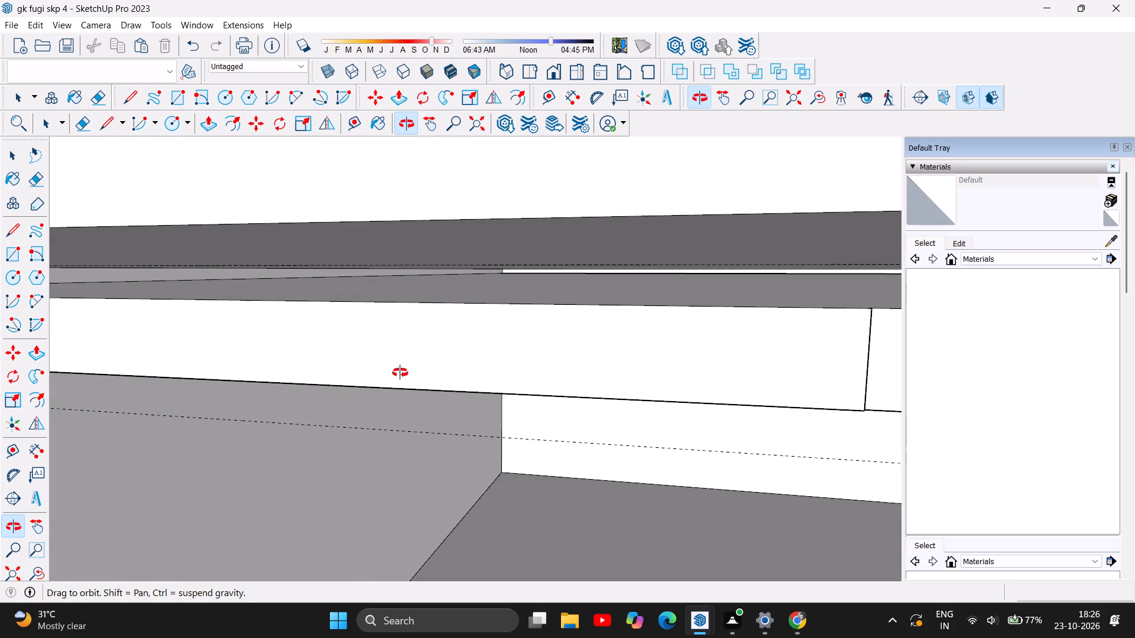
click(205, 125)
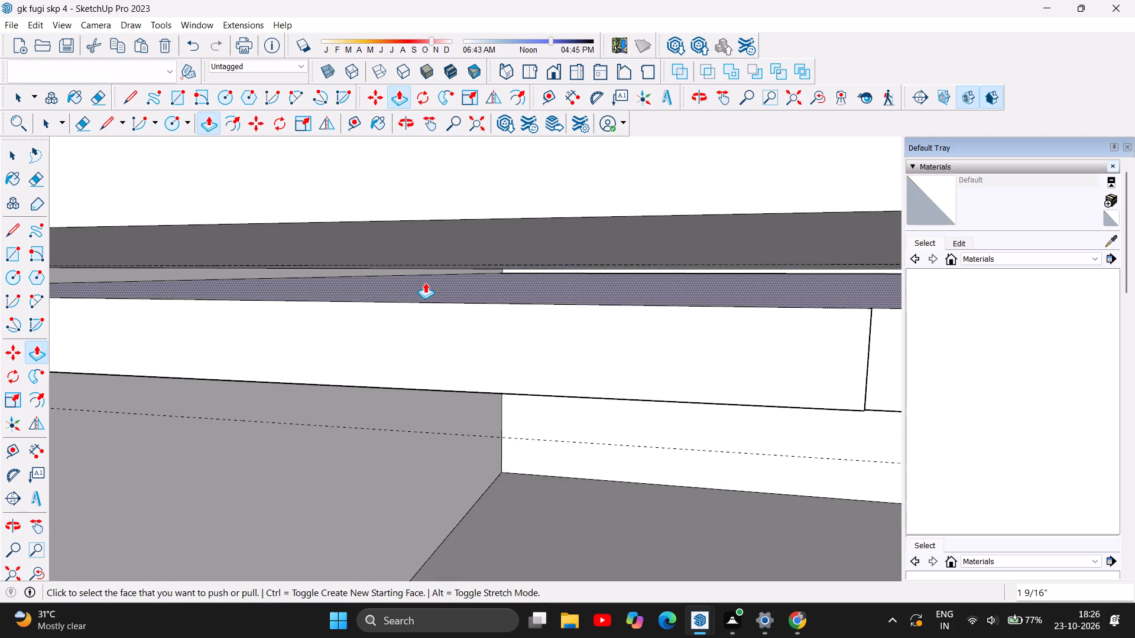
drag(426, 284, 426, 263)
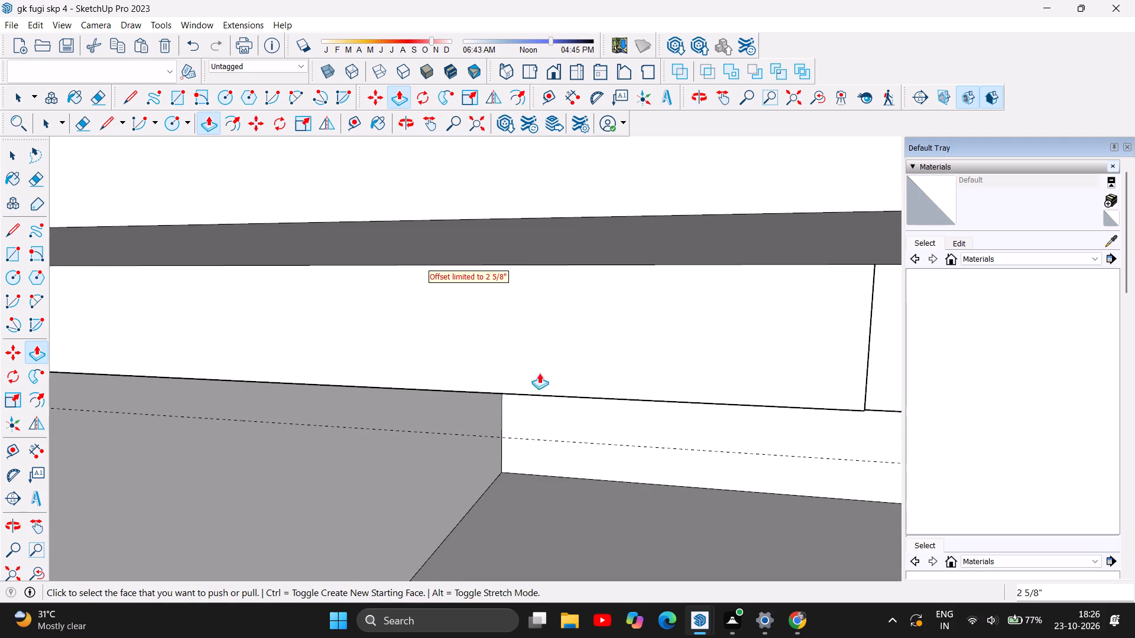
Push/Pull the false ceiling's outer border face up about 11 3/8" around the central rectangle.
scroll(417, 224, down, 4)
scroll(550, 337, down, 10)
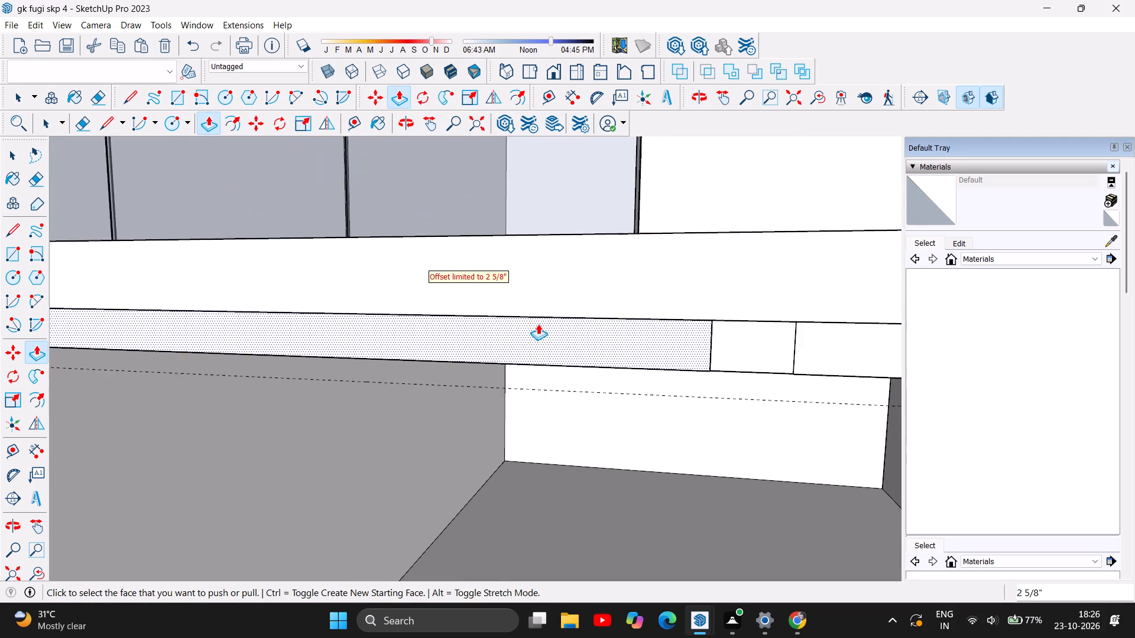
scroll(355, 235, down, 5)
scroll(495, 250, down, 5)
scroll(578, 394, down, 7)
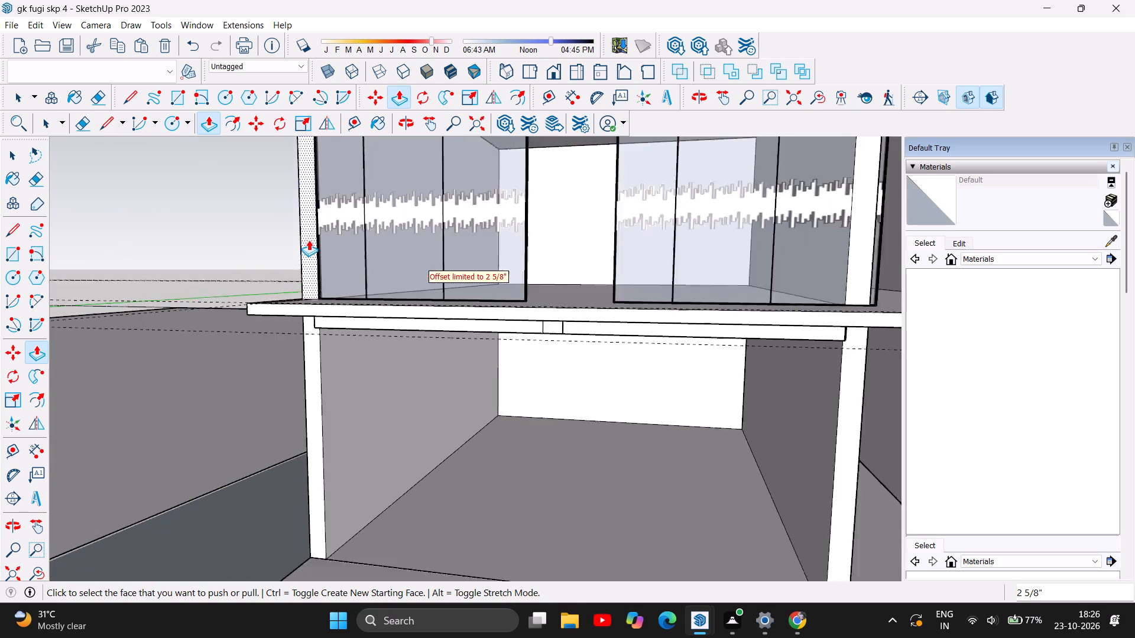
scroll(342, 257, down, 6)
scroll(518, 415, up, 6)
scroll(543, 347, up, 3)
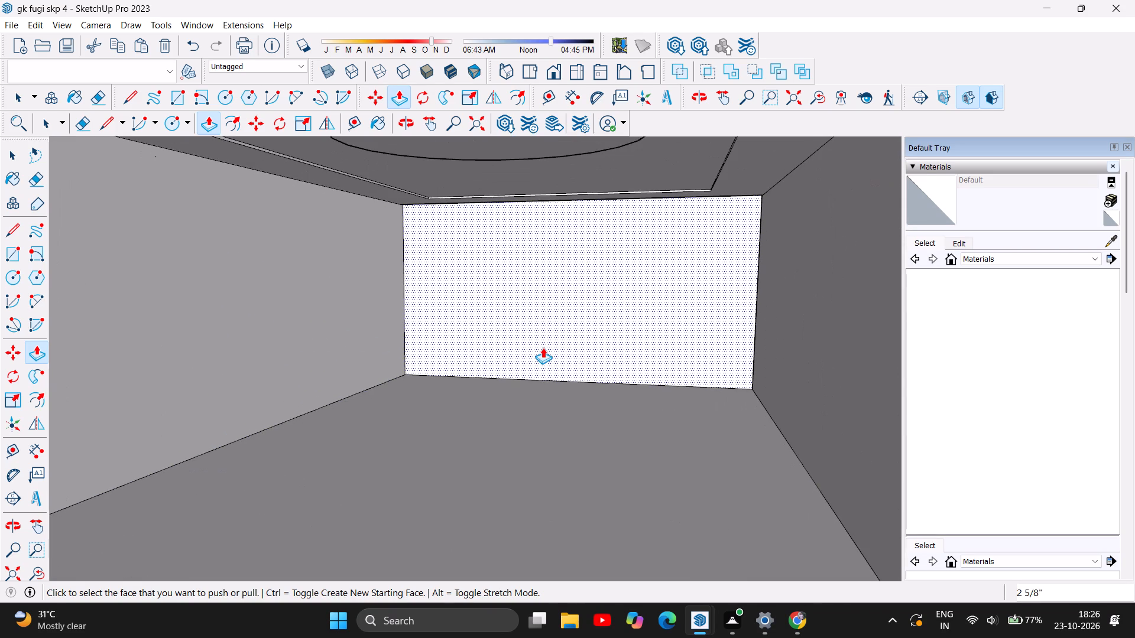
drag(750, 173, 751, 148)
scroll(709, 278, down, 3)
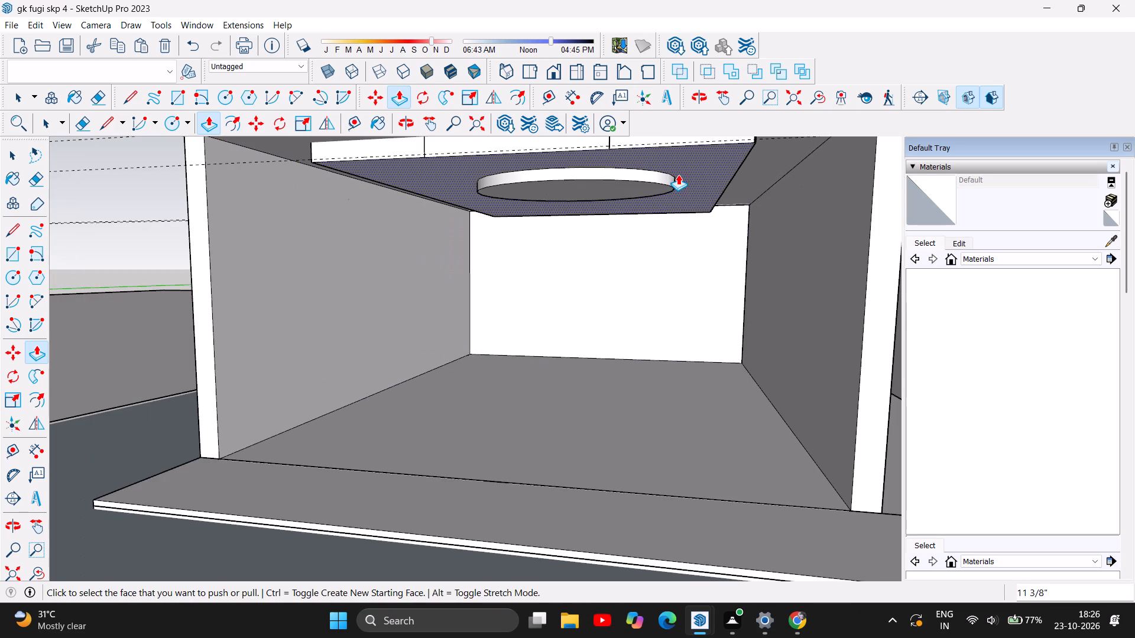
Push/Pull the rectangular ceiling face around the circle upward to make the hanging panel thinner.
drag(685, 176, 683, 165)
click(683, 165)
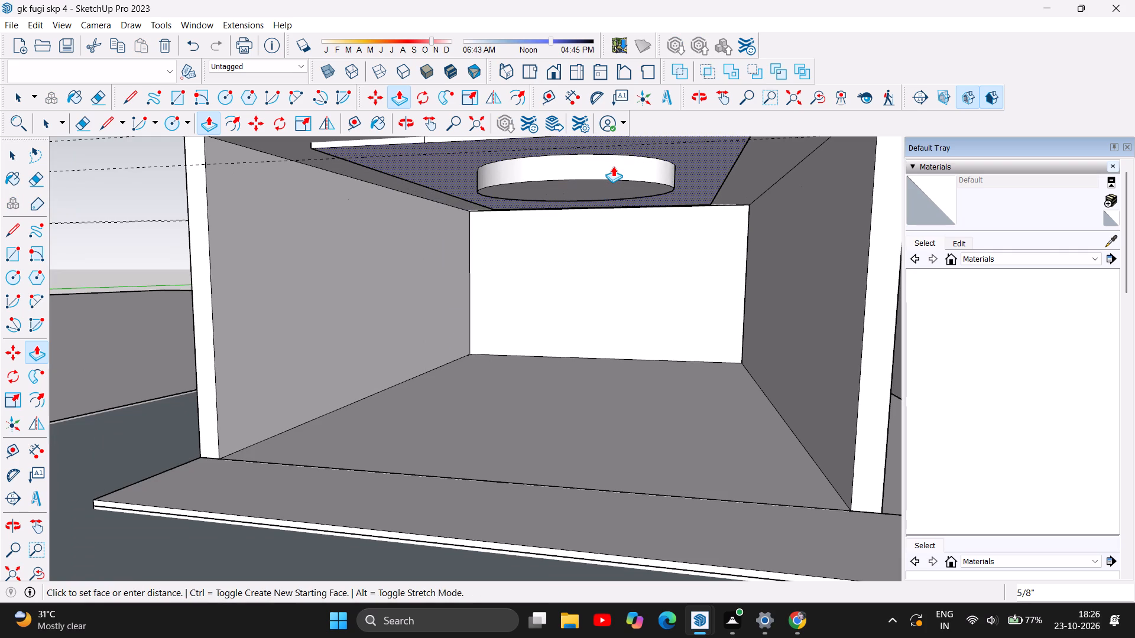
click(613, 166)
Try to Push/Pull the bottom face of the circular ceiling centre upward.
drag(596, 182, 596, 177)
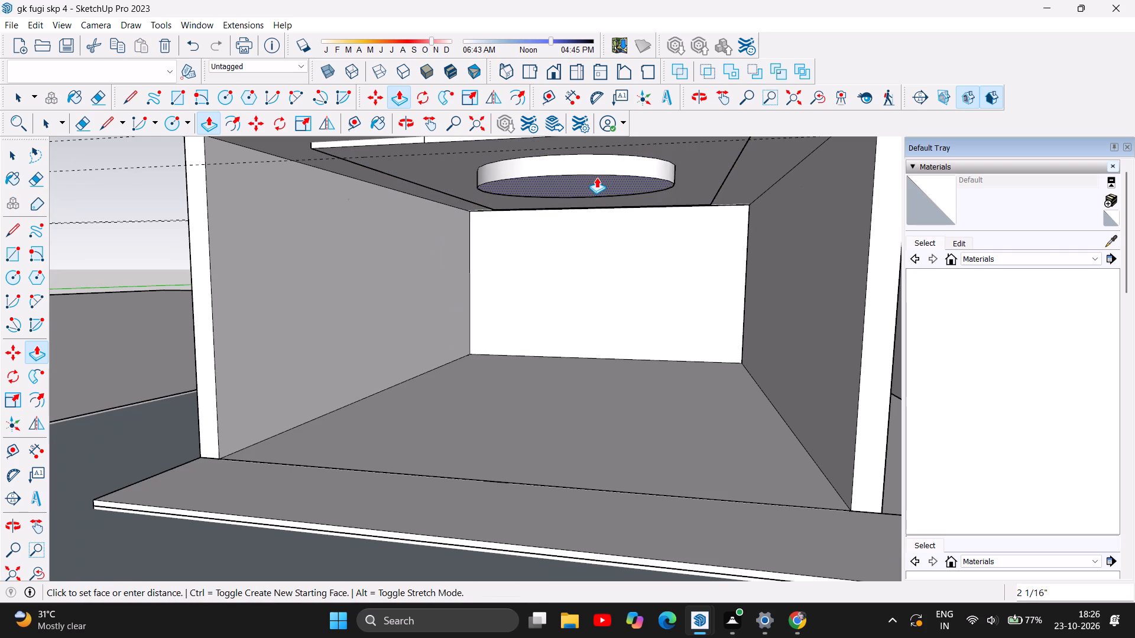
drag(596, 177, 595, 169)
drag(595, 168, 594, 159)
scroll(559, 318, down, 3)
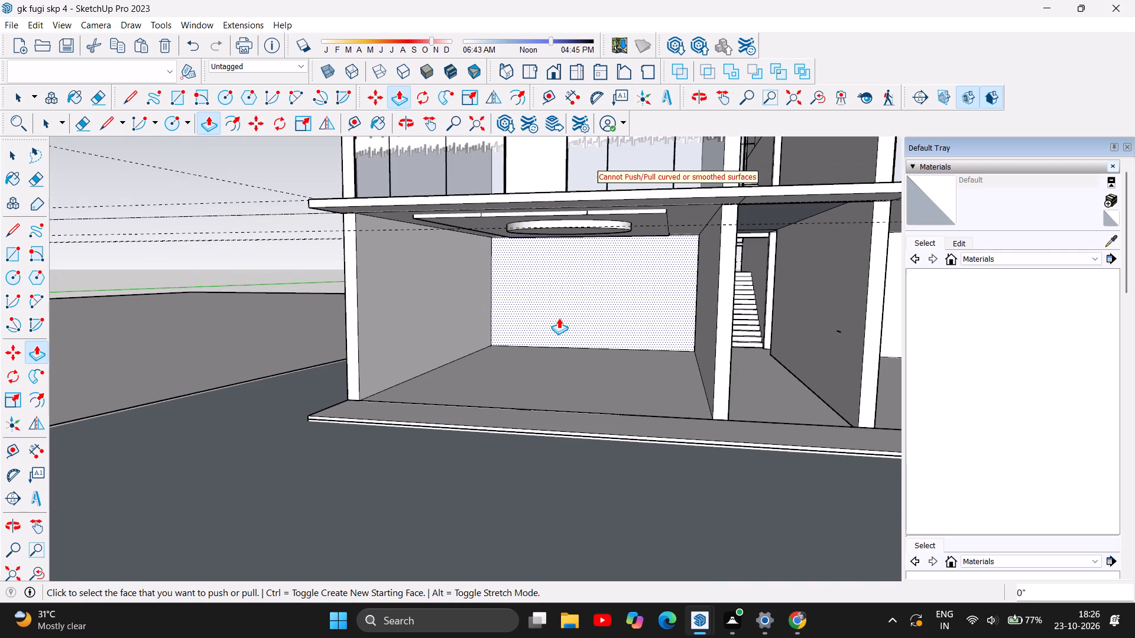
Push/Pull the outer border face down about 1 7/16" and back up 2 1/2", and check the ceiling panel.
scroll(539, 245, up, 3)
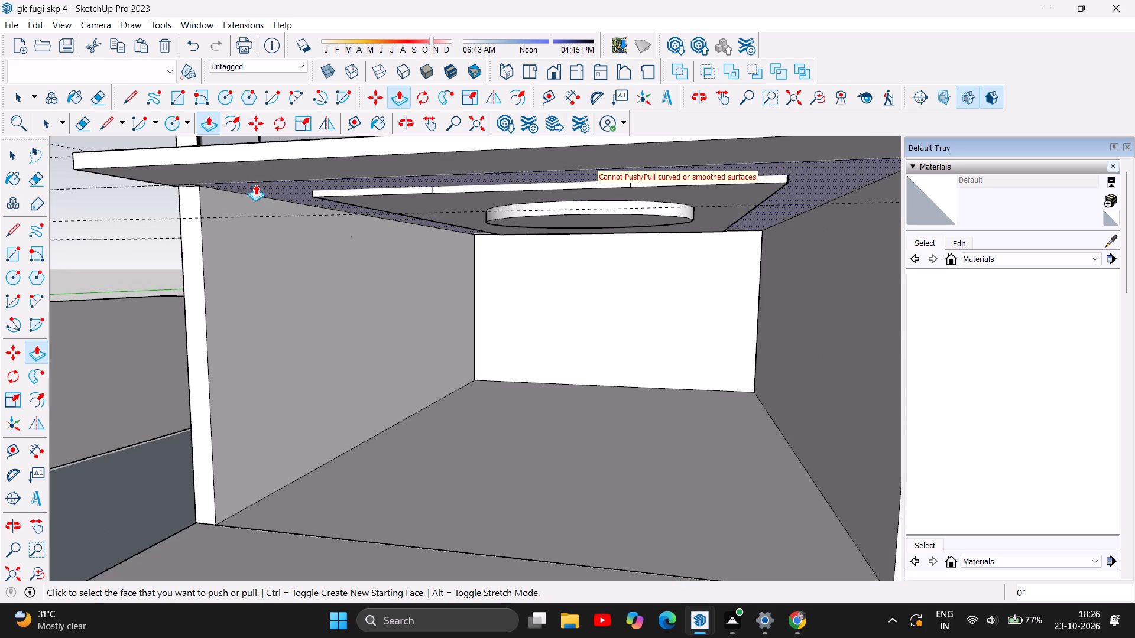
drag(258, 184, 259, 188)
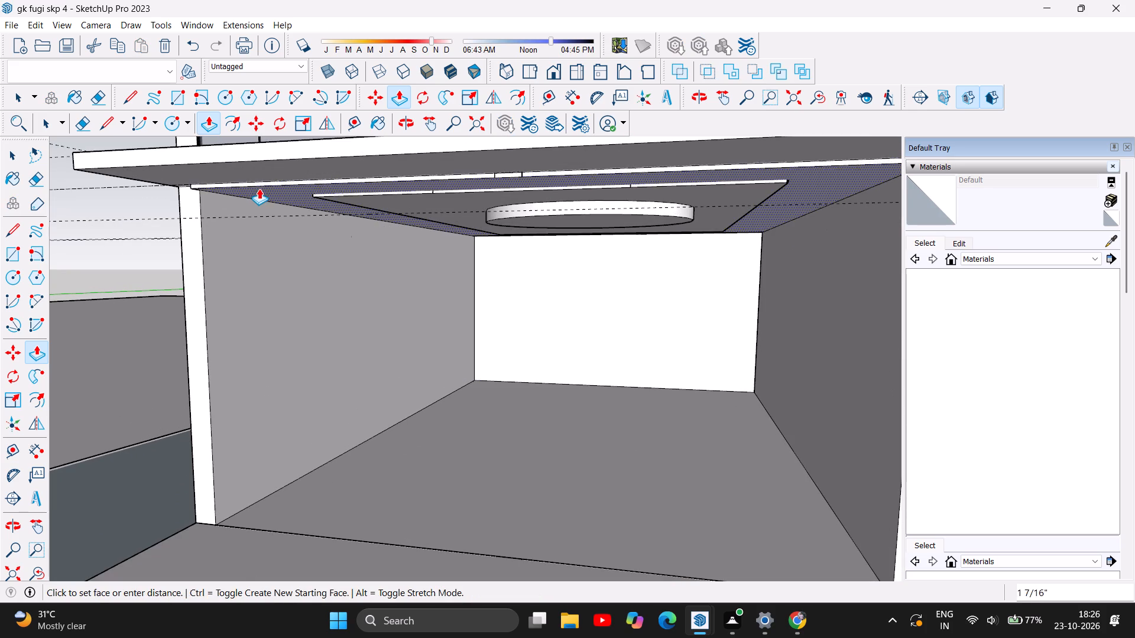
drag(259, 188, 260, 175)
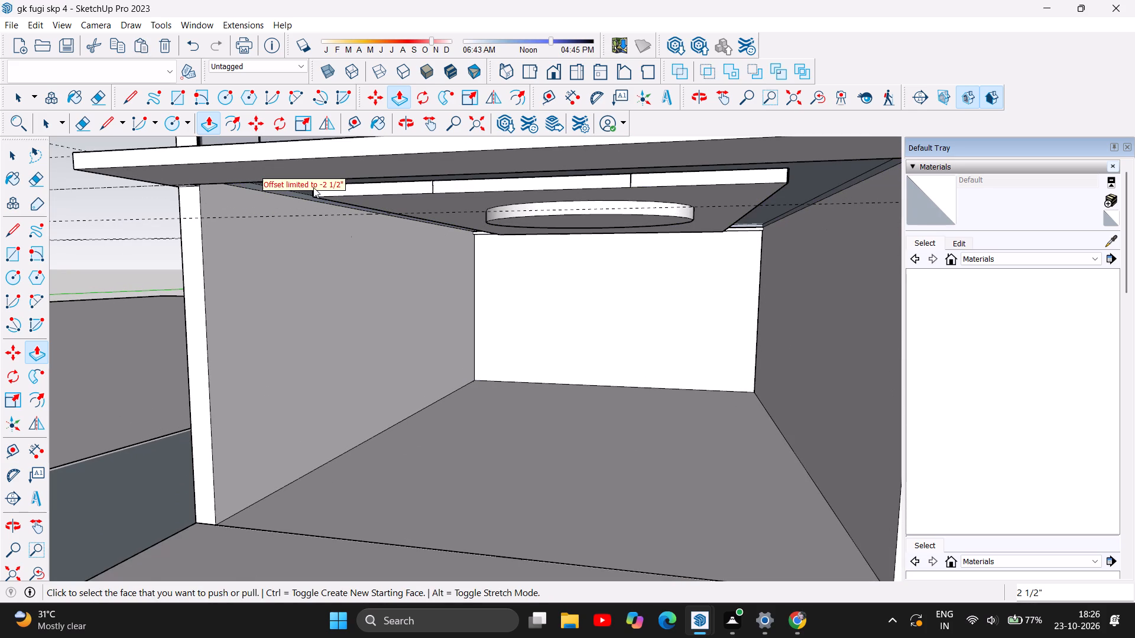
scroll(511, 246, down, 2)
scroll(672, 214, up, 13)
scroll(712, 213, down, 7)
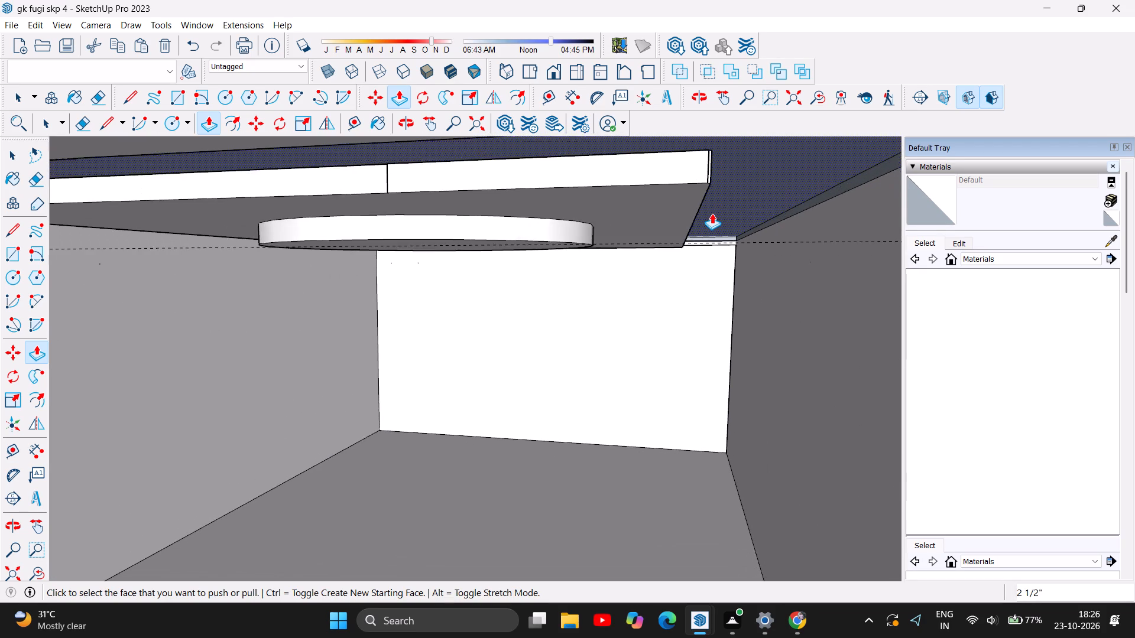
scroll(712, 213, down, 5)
Undo the ceiling Push/Pulls back to the thin false-ceiling slab with only flat rectangle and circle outlines.
key(ctrl+z)
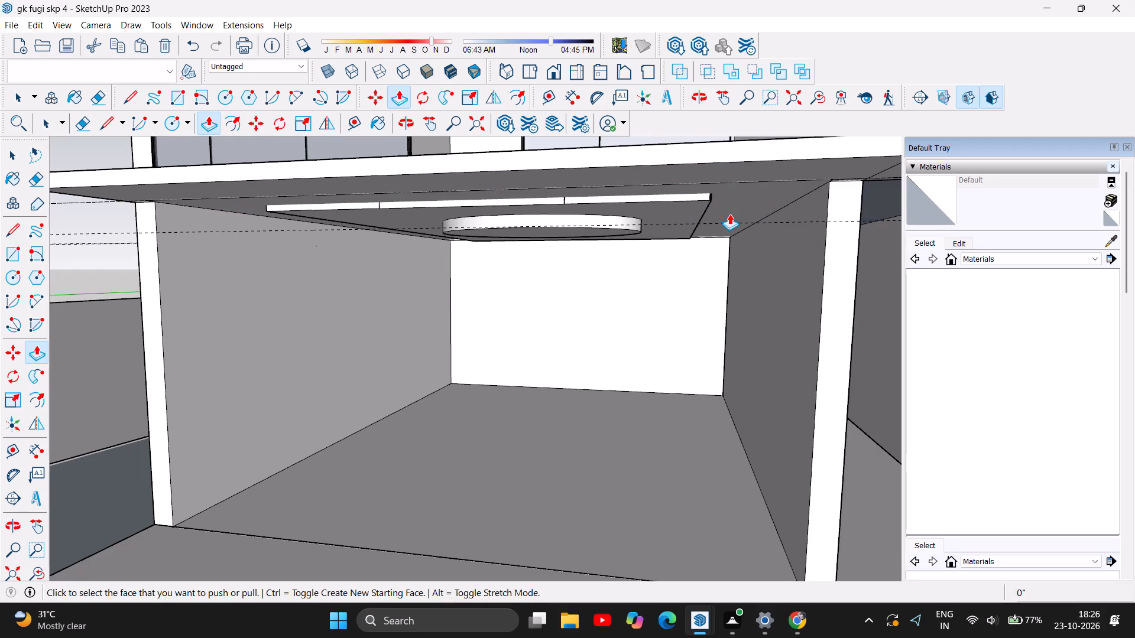
key(ctrl+z)
key(ctrl+z)
key(ctrl+z)
key(ctrl+z)
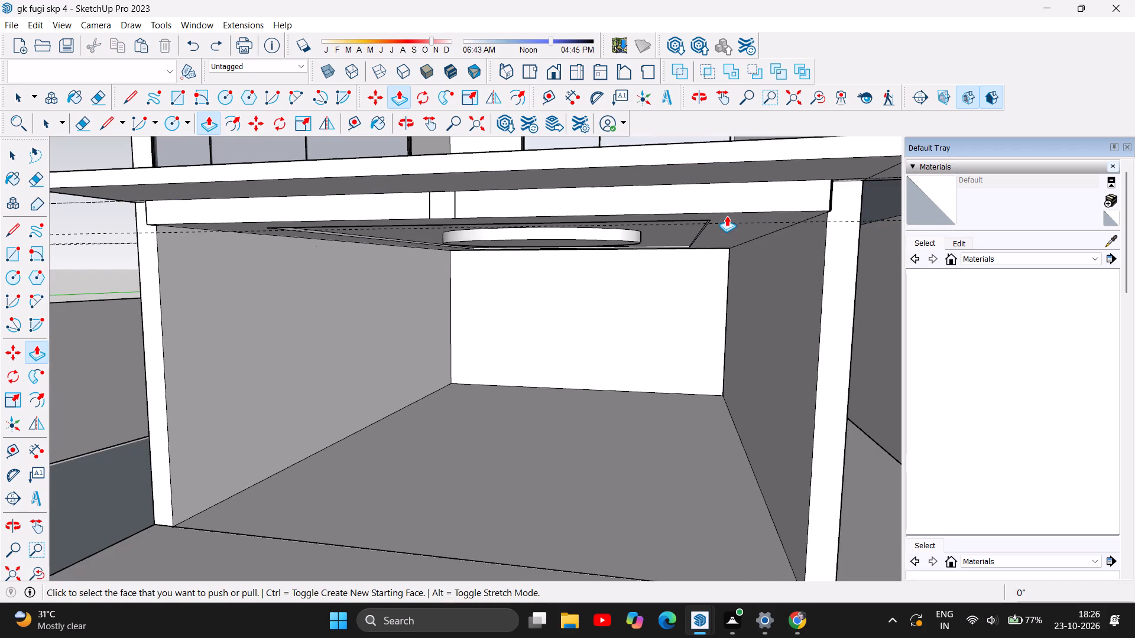
key(ctrl+z)
key(ctrl+z)
key(ctrl+z)
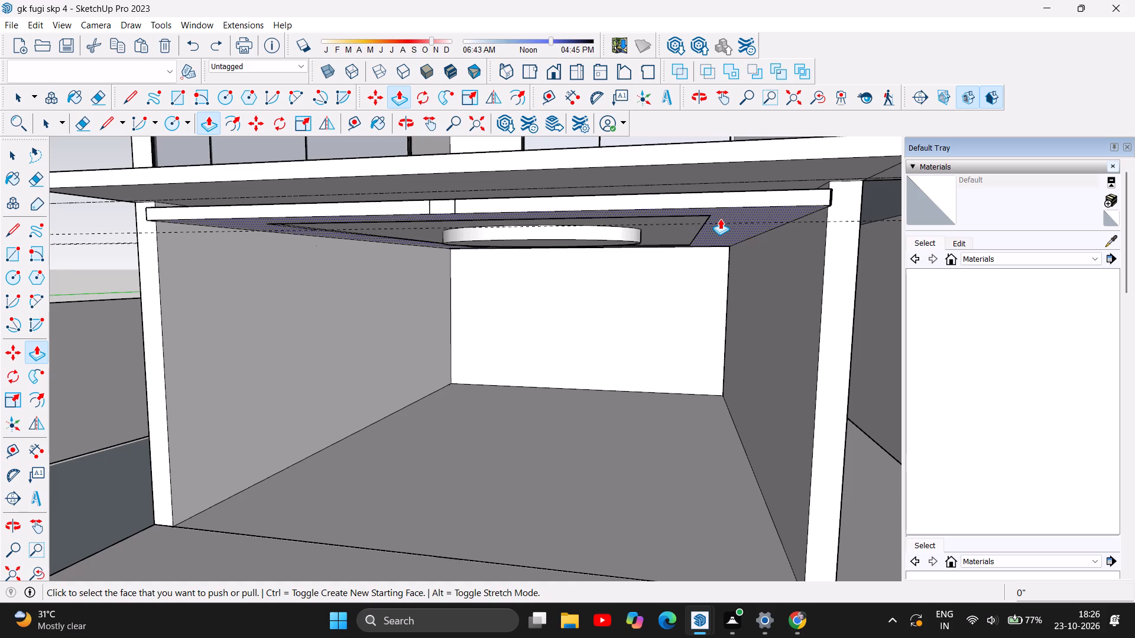
key(ctrl+z)
key(ctrl+z)
key(ctrl+z)
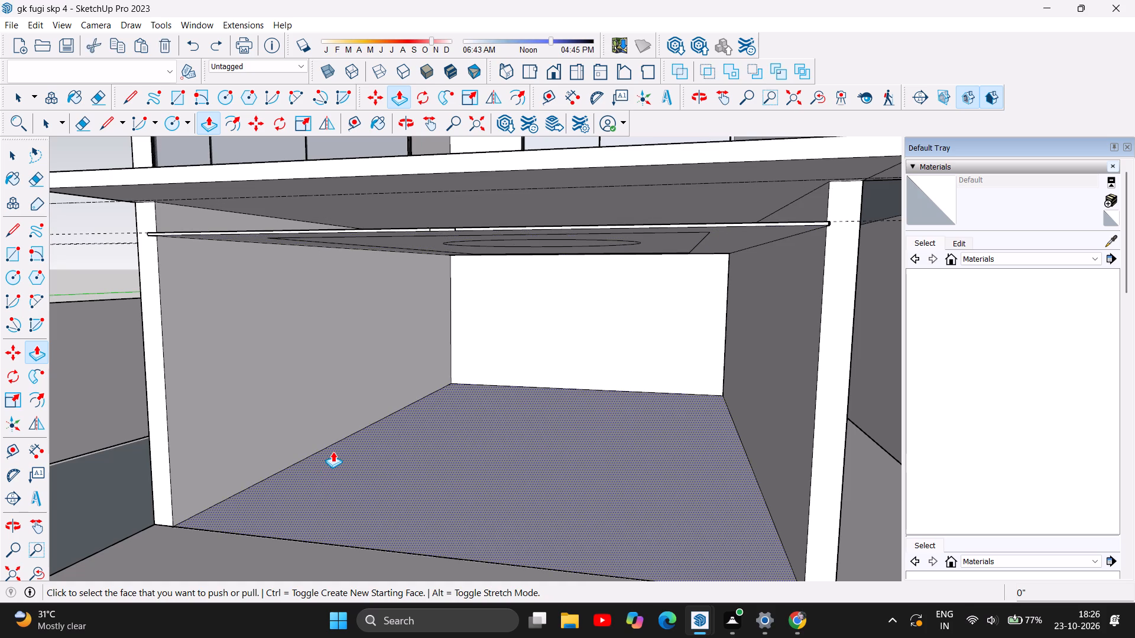
scroll(620, 428, down, 5)
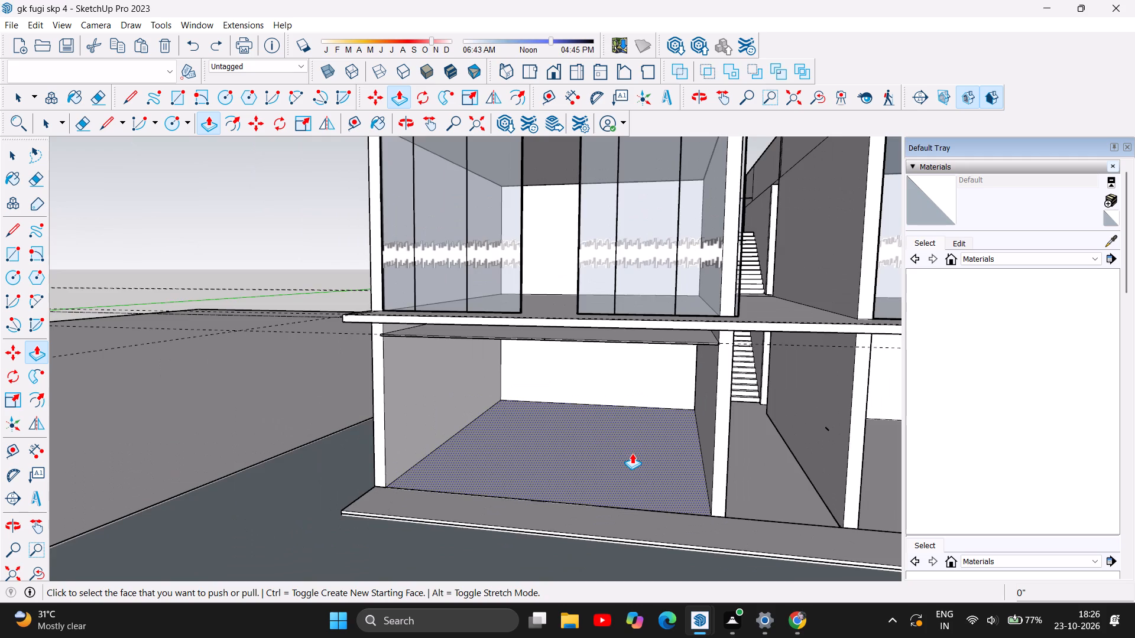
scroll(632, 453, down, 5)
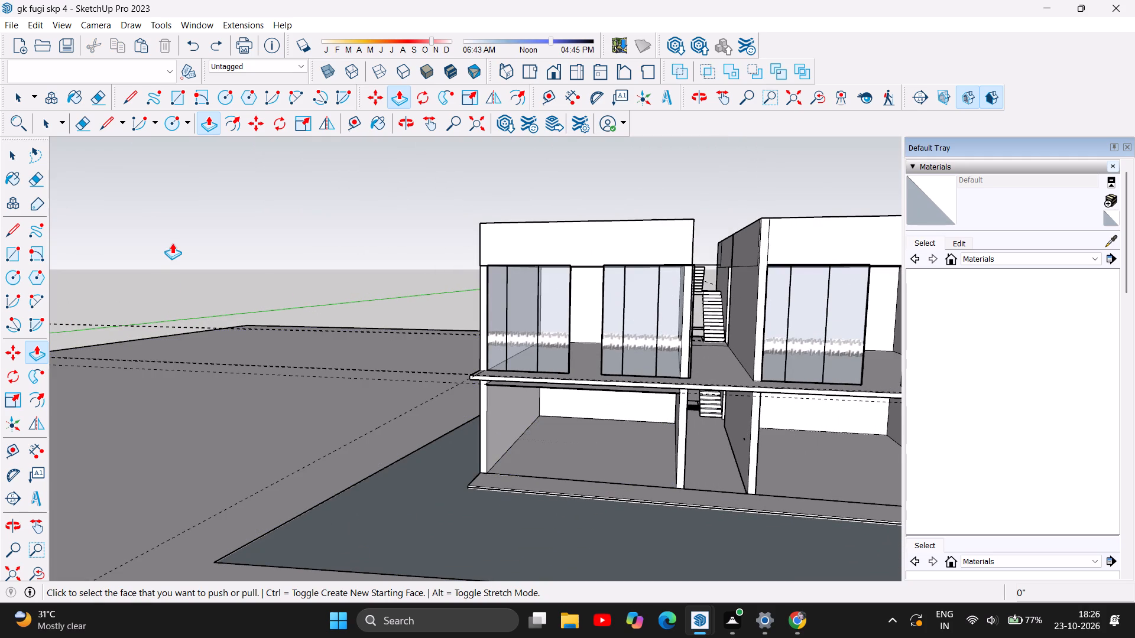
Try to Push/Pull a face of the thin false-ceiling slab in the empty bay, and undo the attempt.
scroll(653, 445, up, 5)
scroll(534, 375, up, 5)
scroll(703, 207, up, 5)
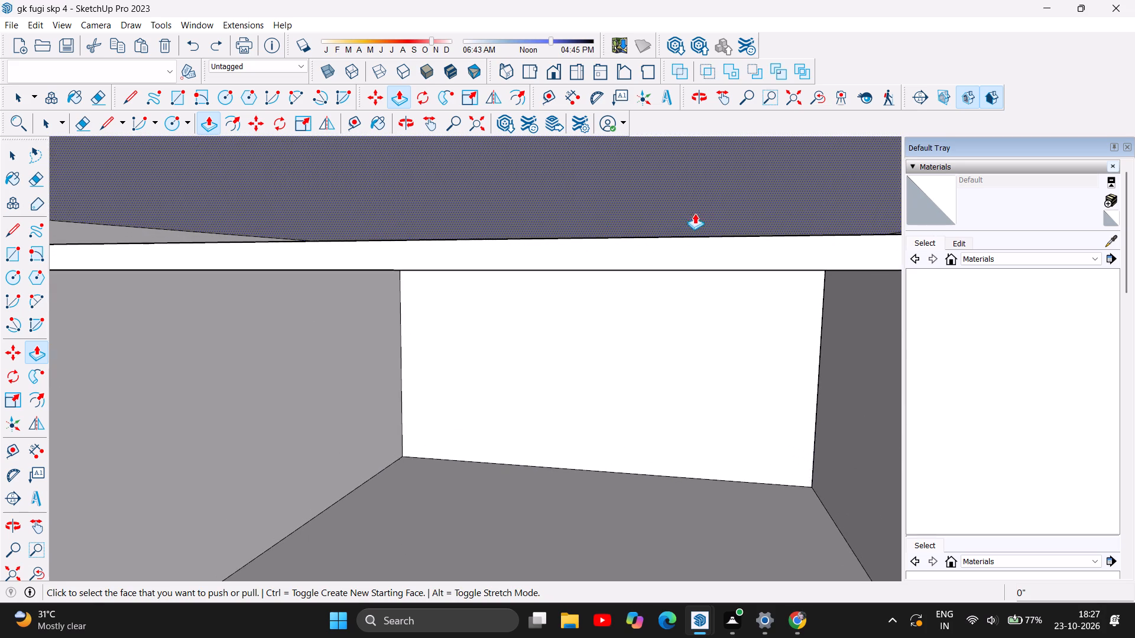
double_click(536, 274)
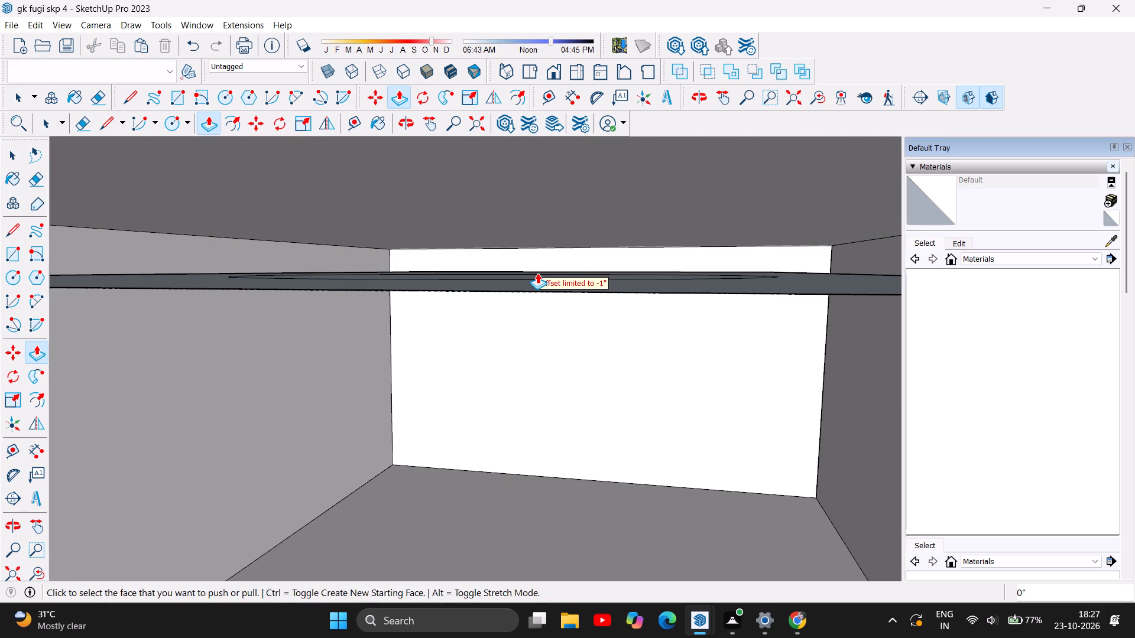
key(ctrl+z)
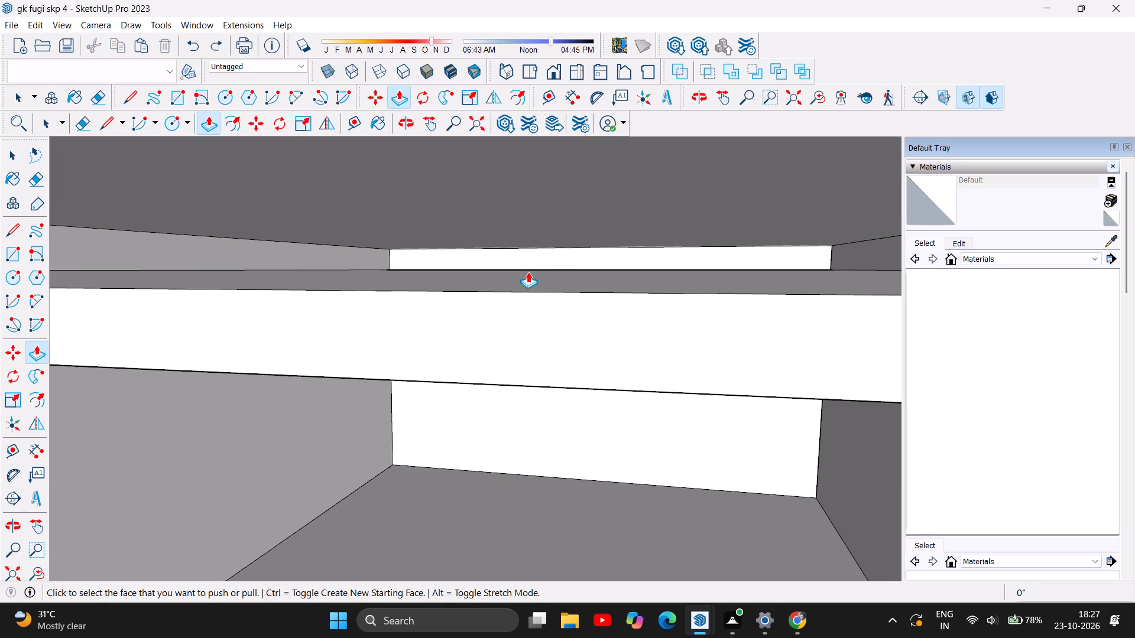
Push/Pull the false-ceiling slab's top face up 3 1/2" and a further 8 1/2" to the underside of the floor slab above.
drag(572, 272, 581, 242)
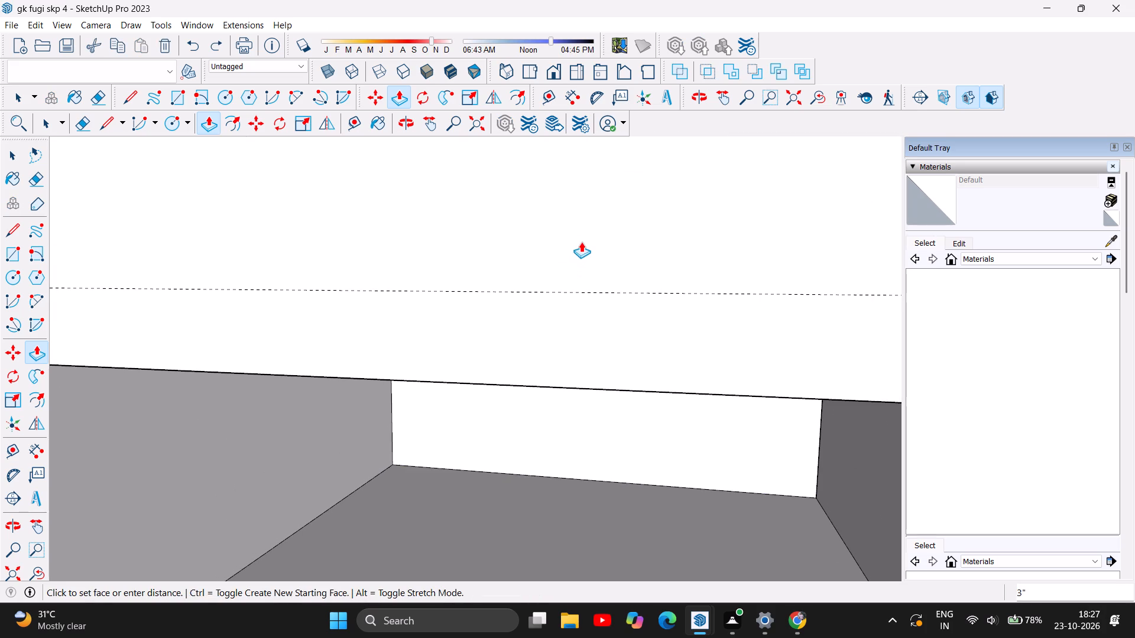
drag(581, 242, 582, 238)
scroll(630, 379, down, 4)
scroll(660, 437, down, 5)
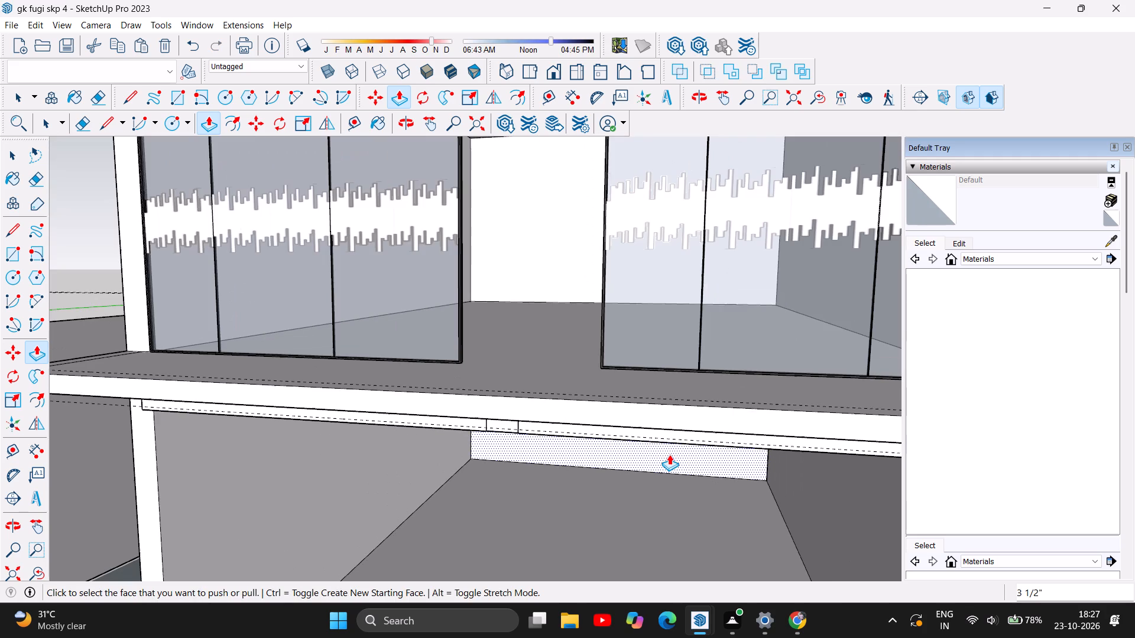
scroll(621, 489, up, 3)
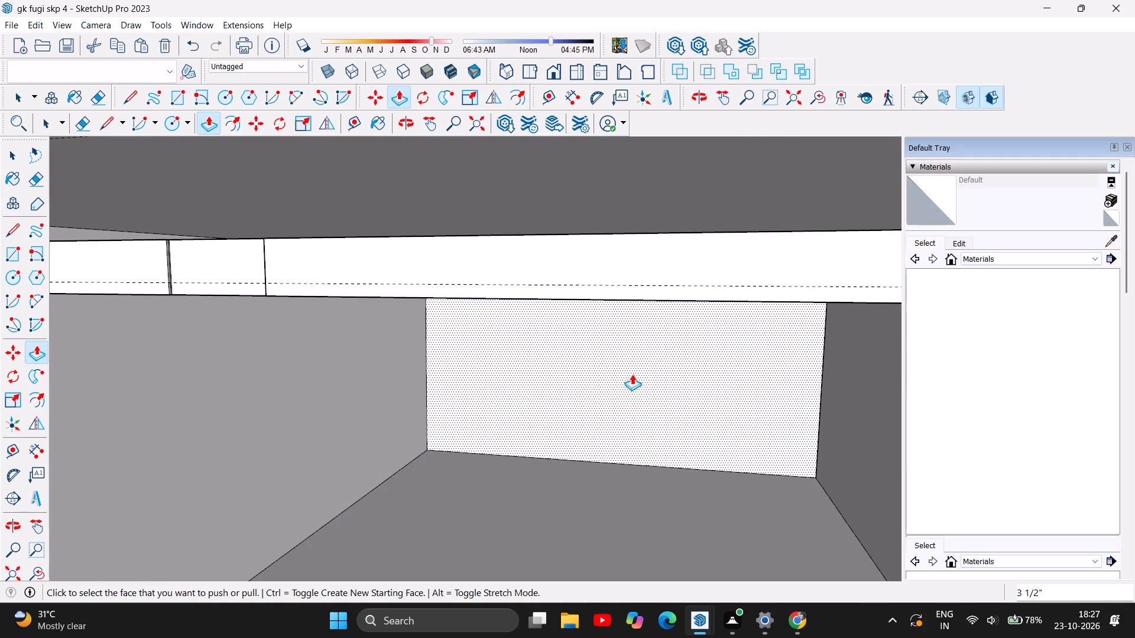
scroll(632, 374, down, 3)
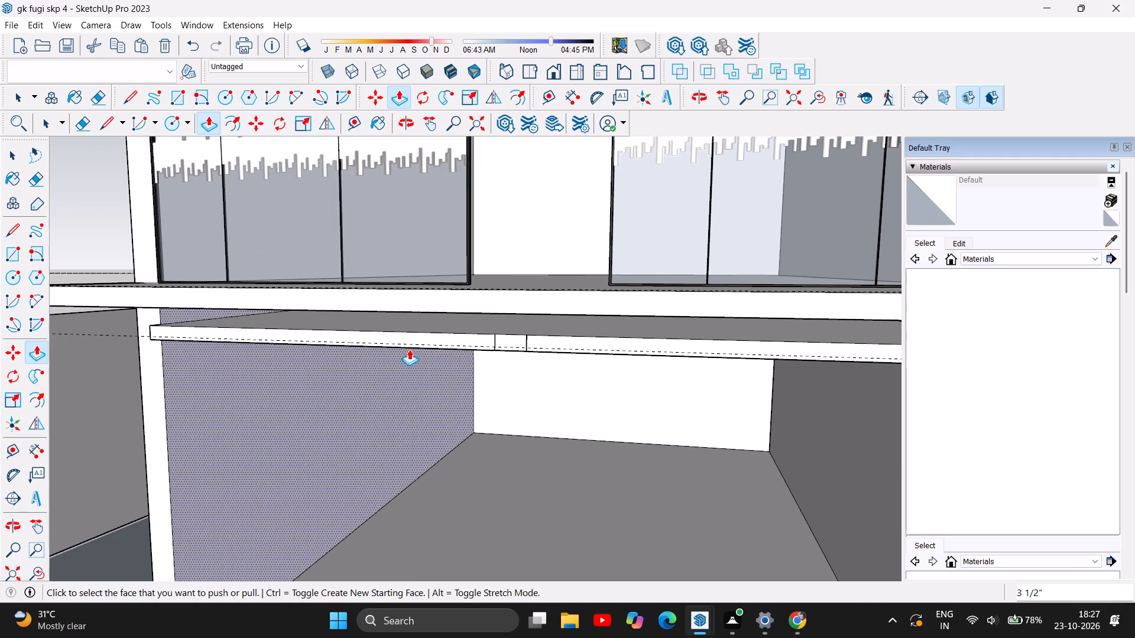
scroll(417, 313, up, 11)
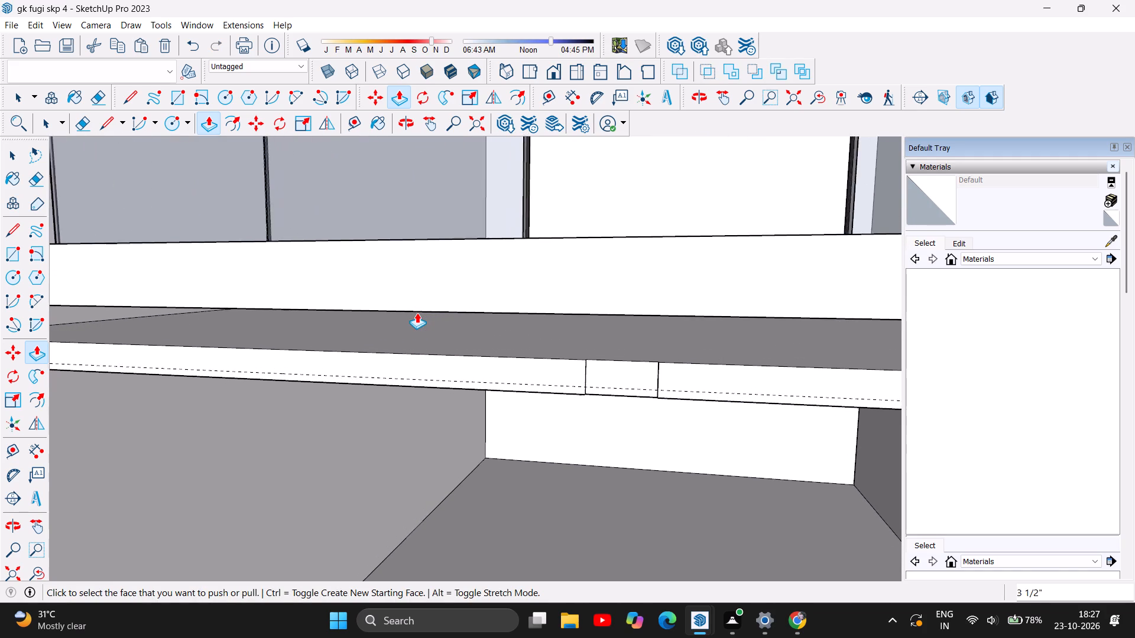
scroll(417, 313, up, 1)
drag(430, 334, 444, 308)
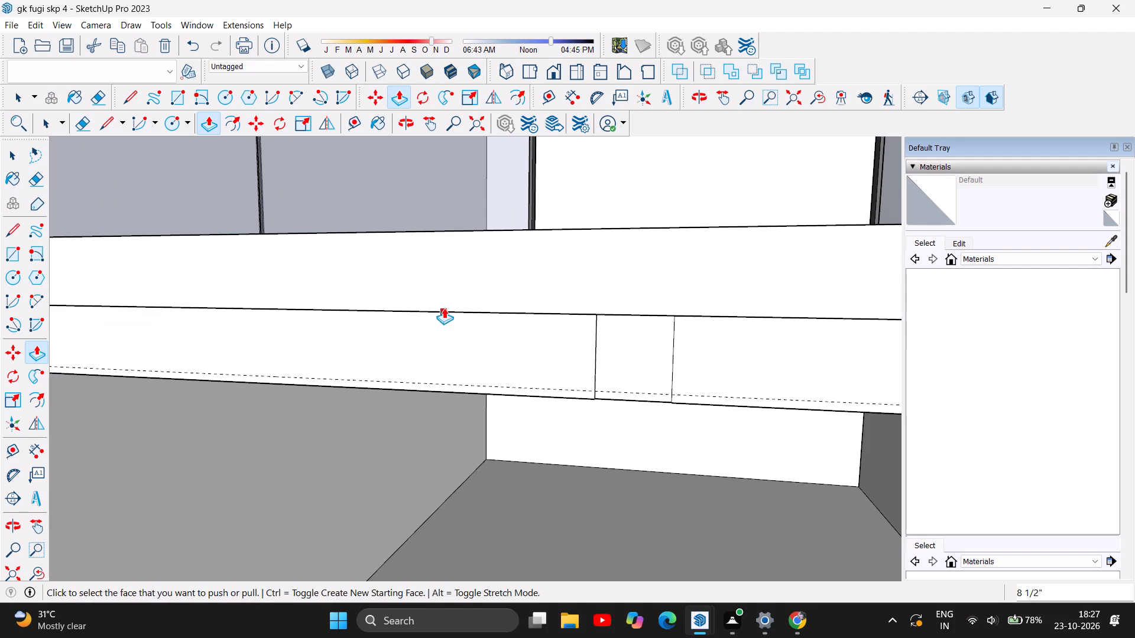
Push/Pull the circular centre of the false ceiling down 2 1/8".
scroll(521, 332, down, 5)
scroll(547, 384, down, 12)
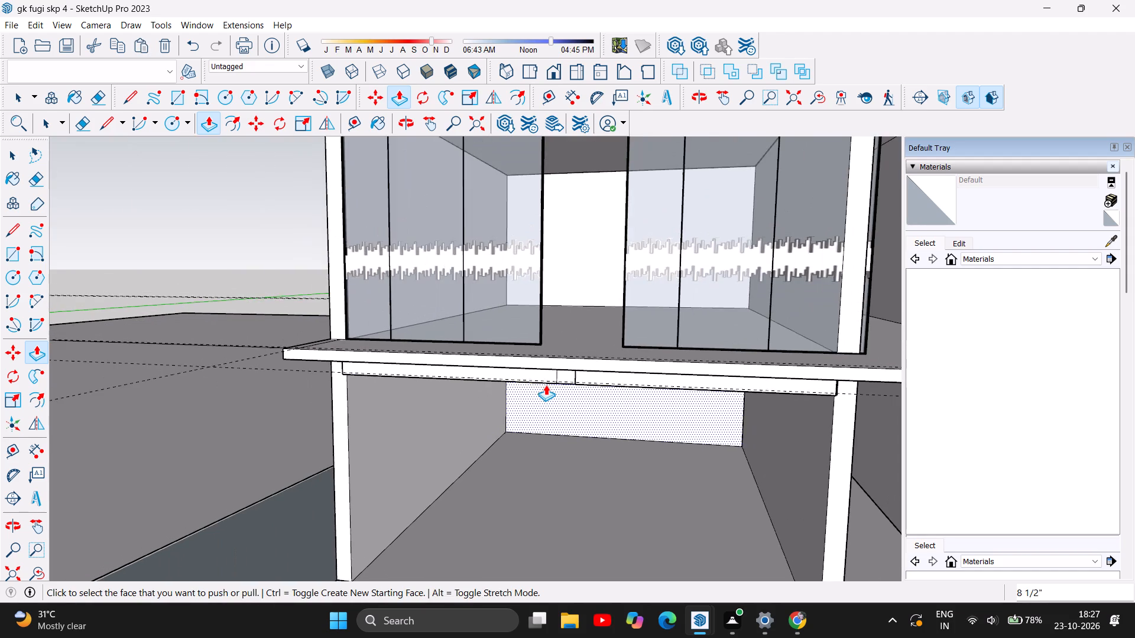
scroll(669, 463, up, 4)
scroll(657, 401, up, 4)
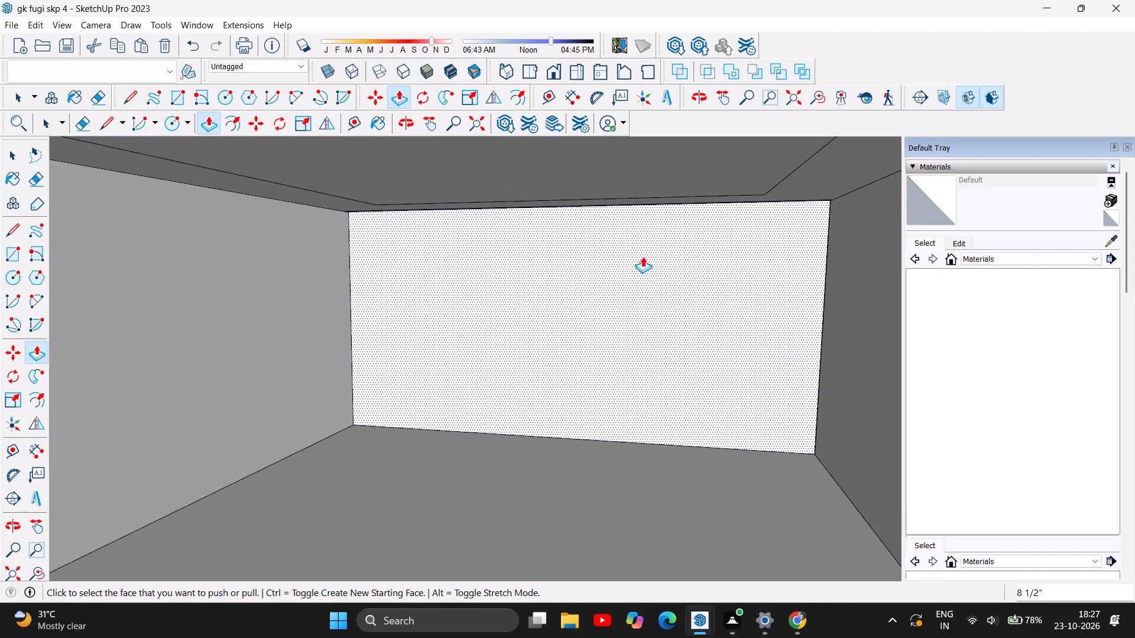
scroll(614, 321, down, 2)
click(513, 165)
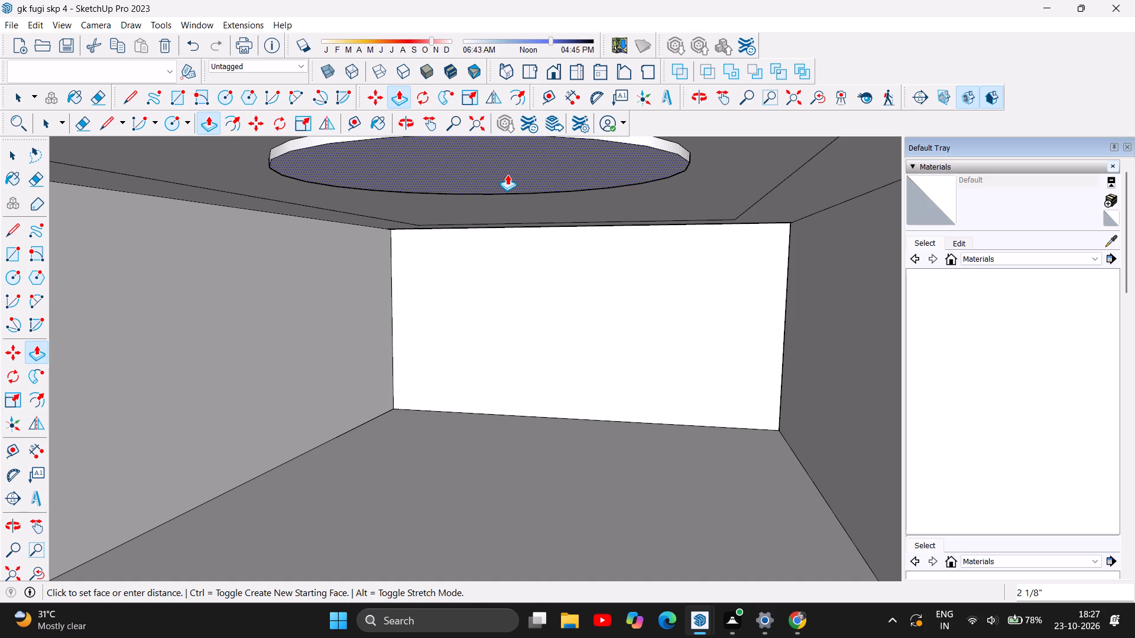
click(507, 174)
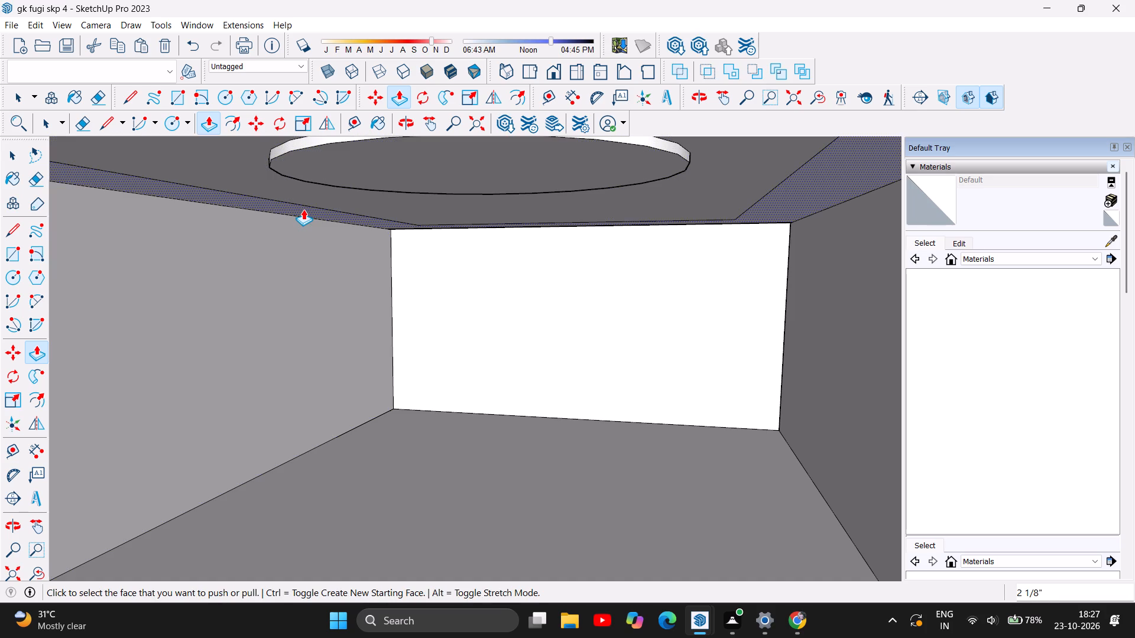
Push/Pull the ceiling's outer border face down 2 3/16" around the rectangle.
click(303, 209)
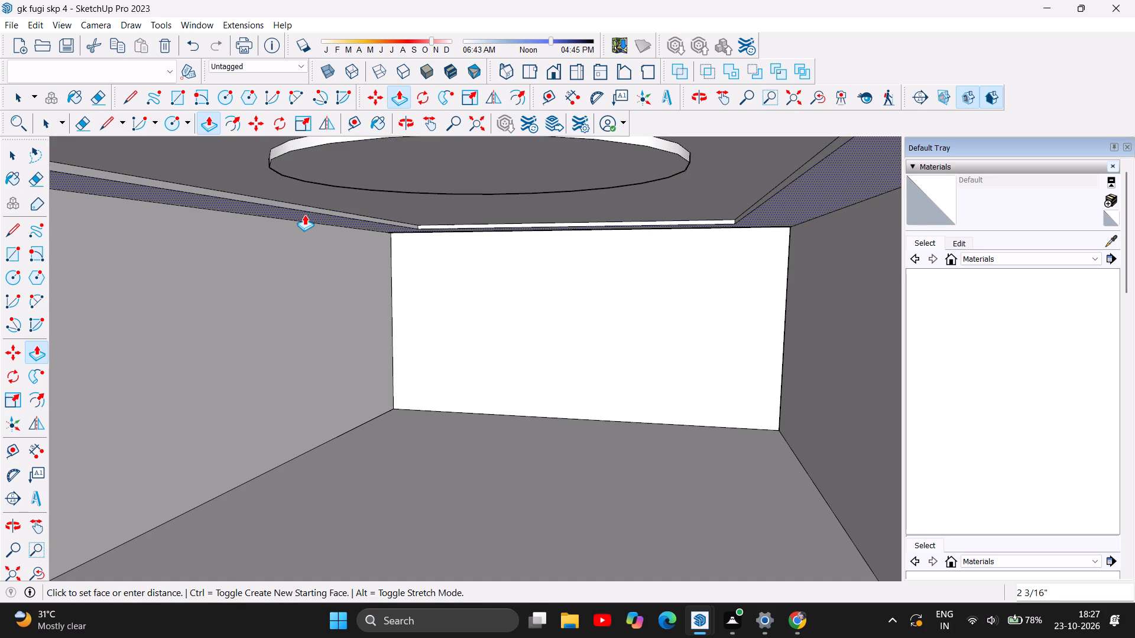
double_click(304, 214)
Push/Pull the rectangular ceiling face around the circle up 3 3/8" to deepen the recess.
scroll(646, 378, down, 4)
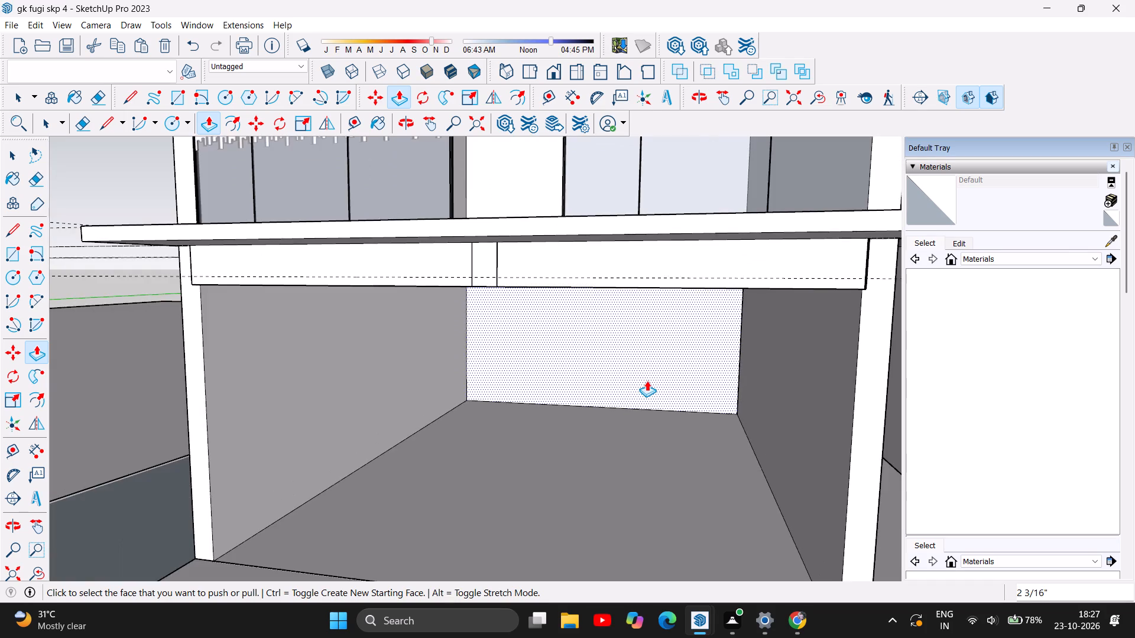
scroll(637, 377, up, 3)
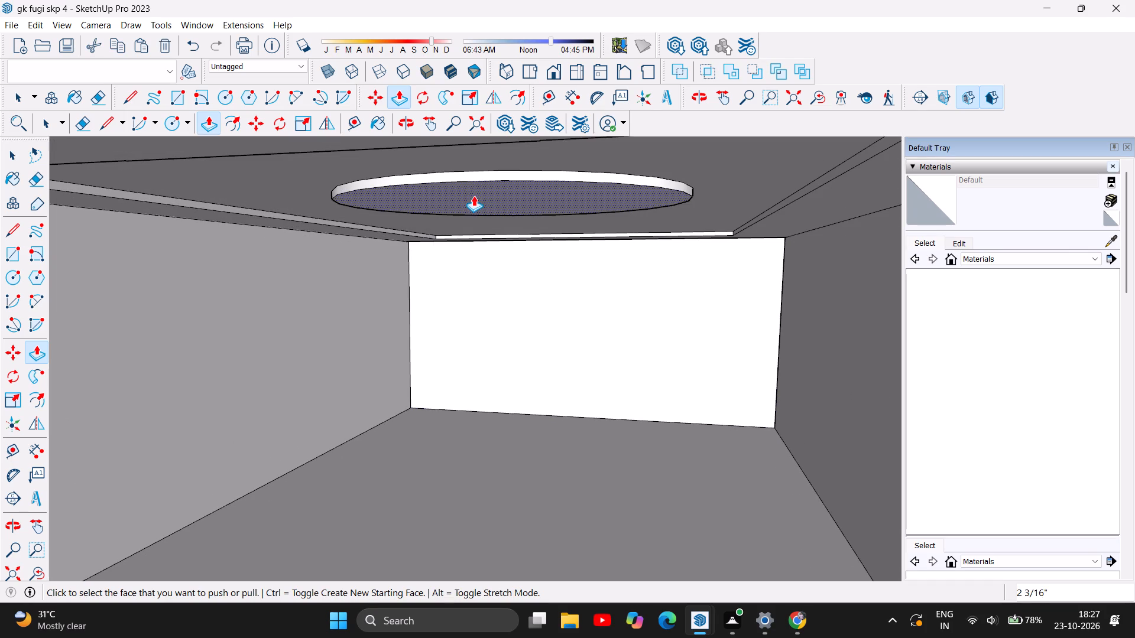
scroll(511, 210, up, 1)
drag(306, 168, 306, 167)
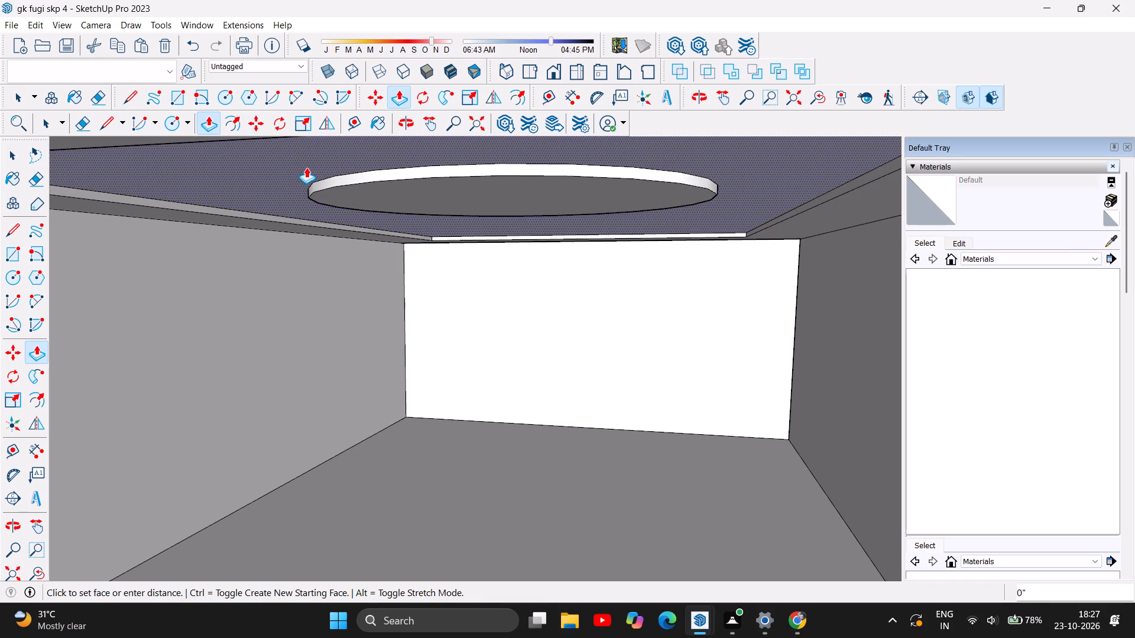
drag(306, 167, 306, 149)
Examine the false ceiling's recess and circular centre from the front of the bay and the whole building's facade.
scroll(625, 326, down, 4)
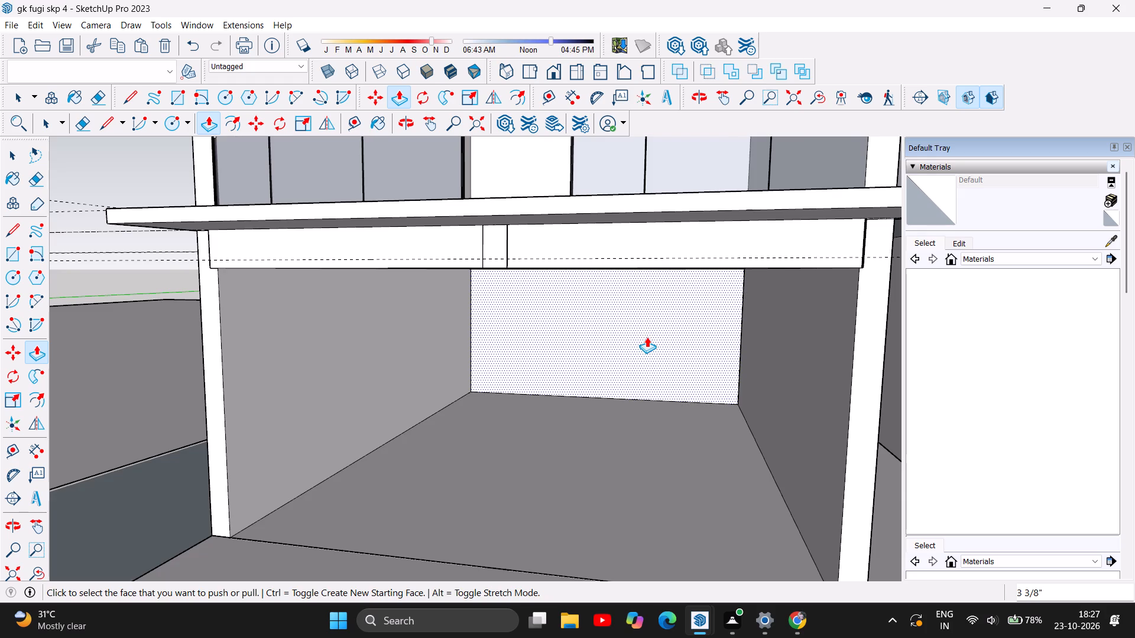
scroll(647, 337, down, 2)
scroll(630, 379, up, 6)
scroll(613, 379, down, 5)
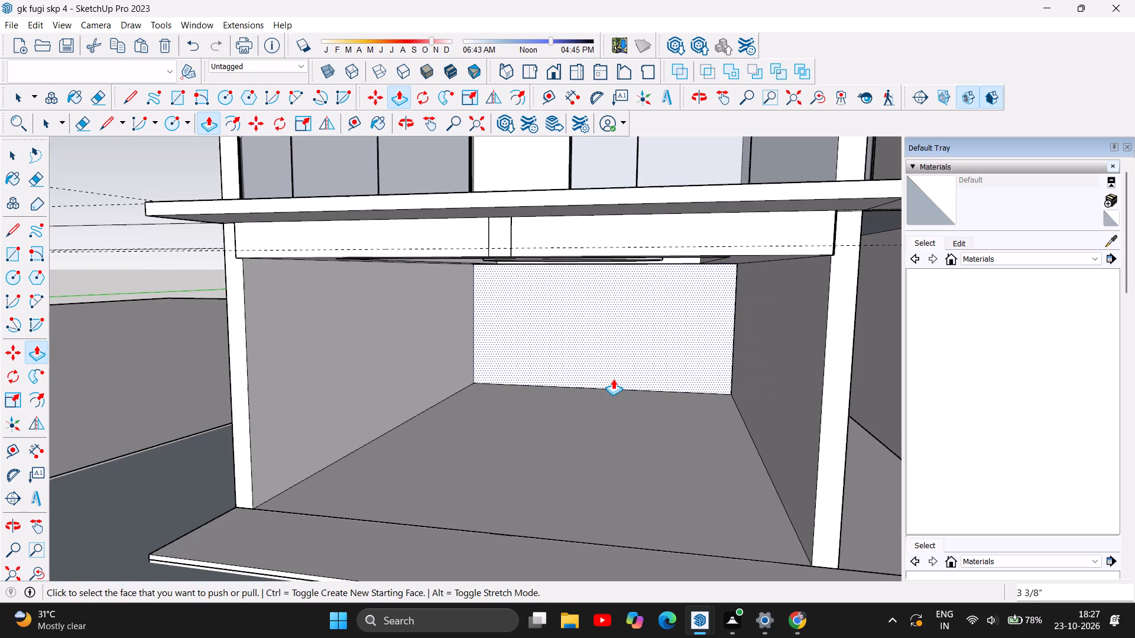
scroll(640, 365, down, 5)
scroll(622, 428, up, 4)
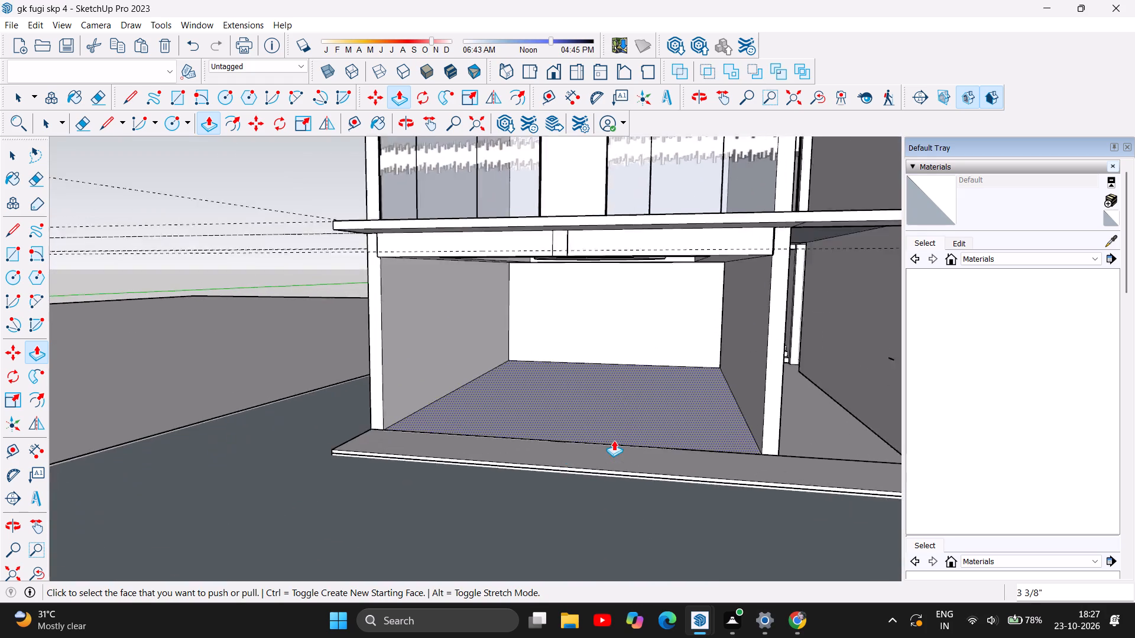
scroll(614, 440, up, 7)
scroll(583, 430, down, 4)
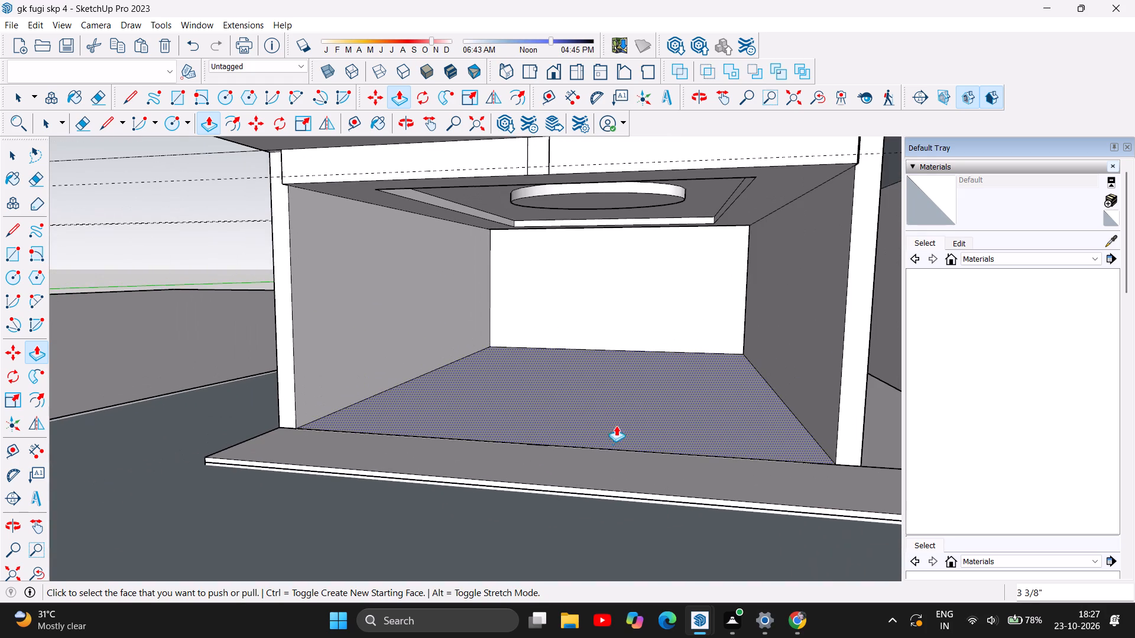
scroll(516, 383, down, 2)
scroll(456, 323, up, 2)
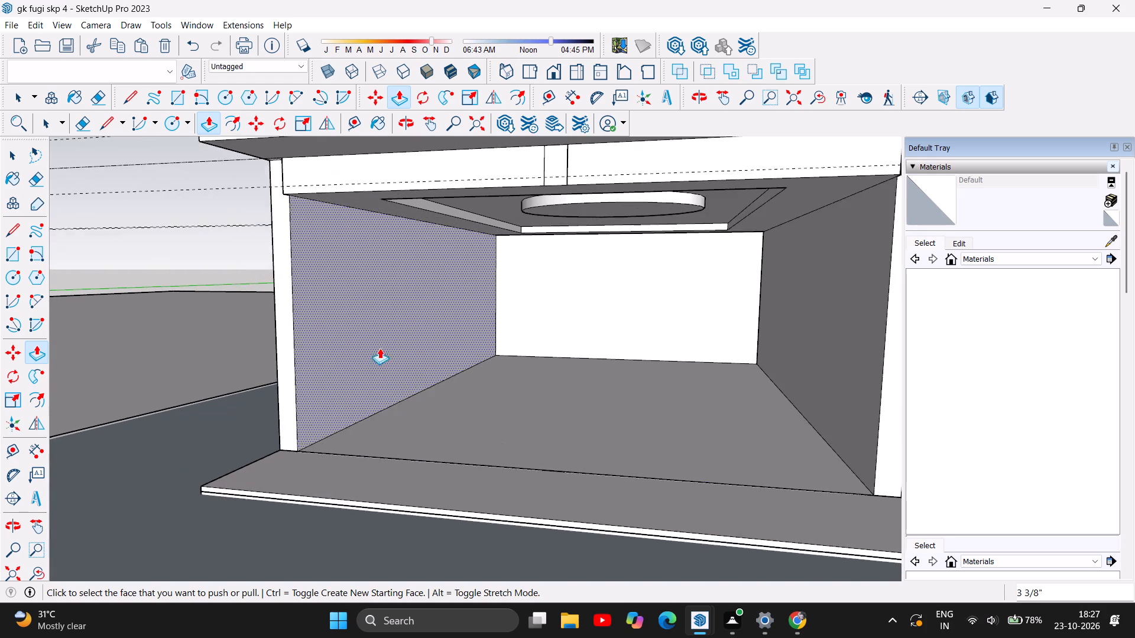
scroll(420, 357, down, 7)
scroll(340, 399, down, 4)
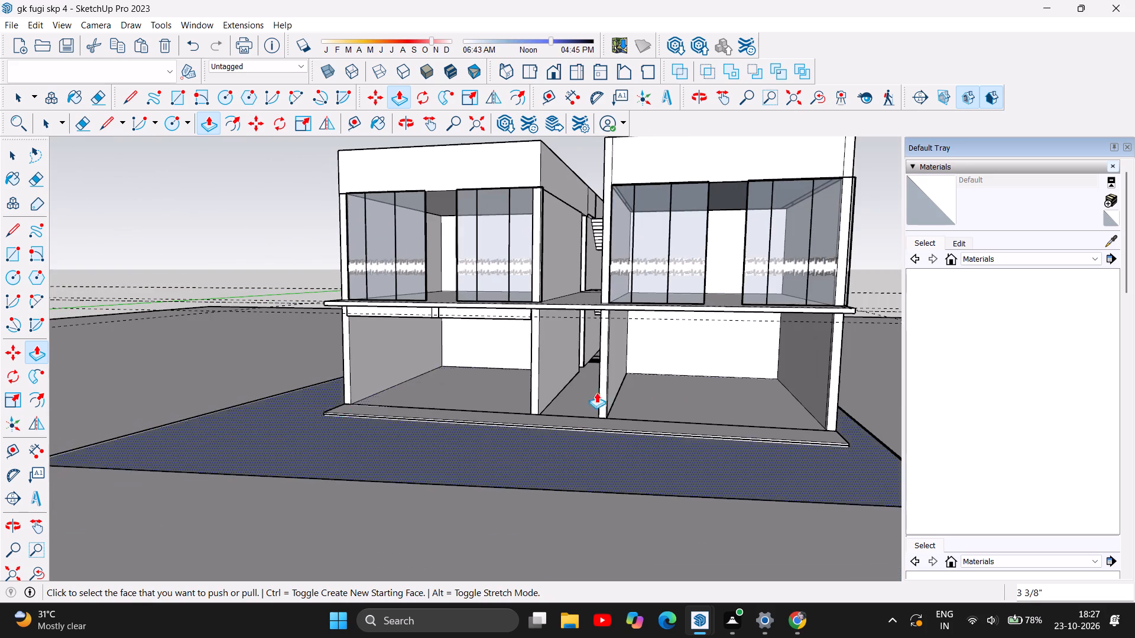
scroll(260, 343, down, 3)
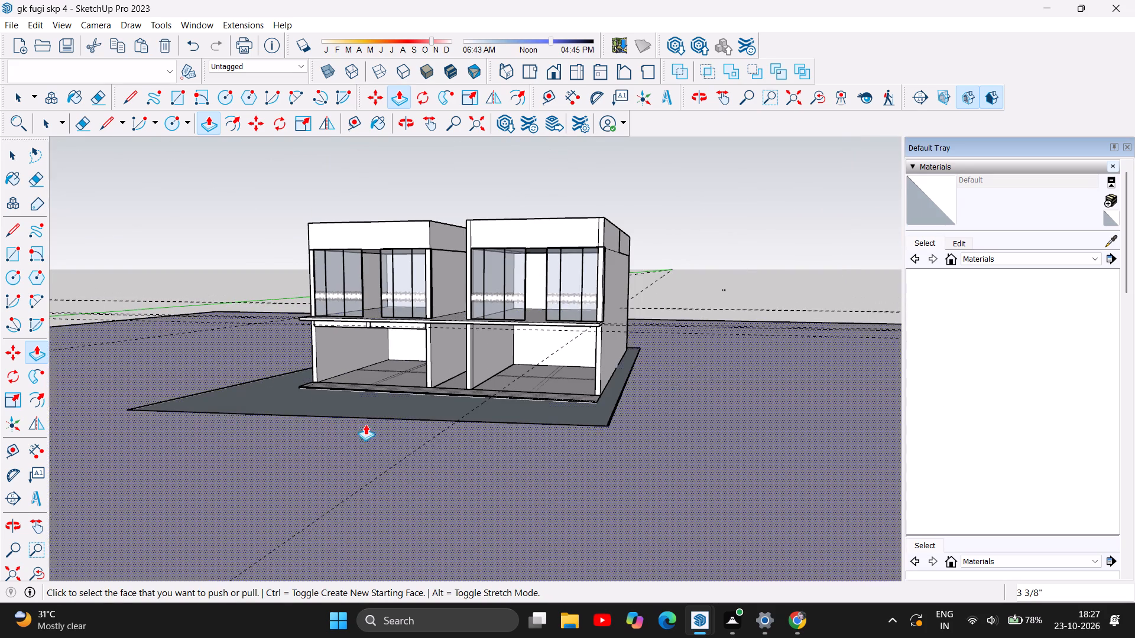
scroll(254, 385, up, 4)
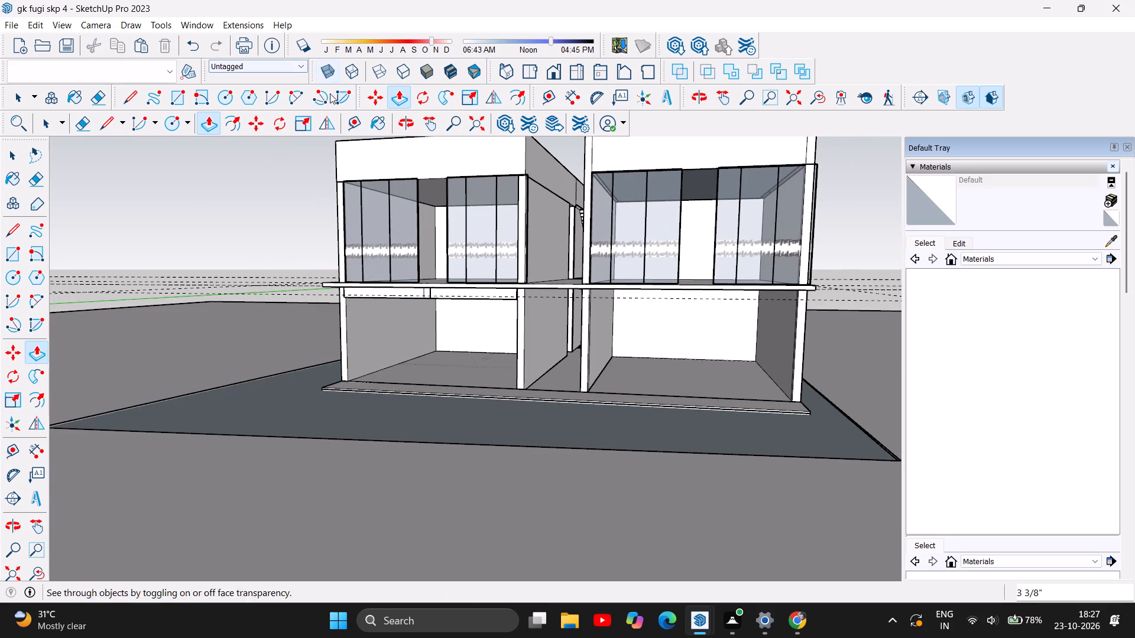
click(397, 115)
drag(334, 315, 398, 311)
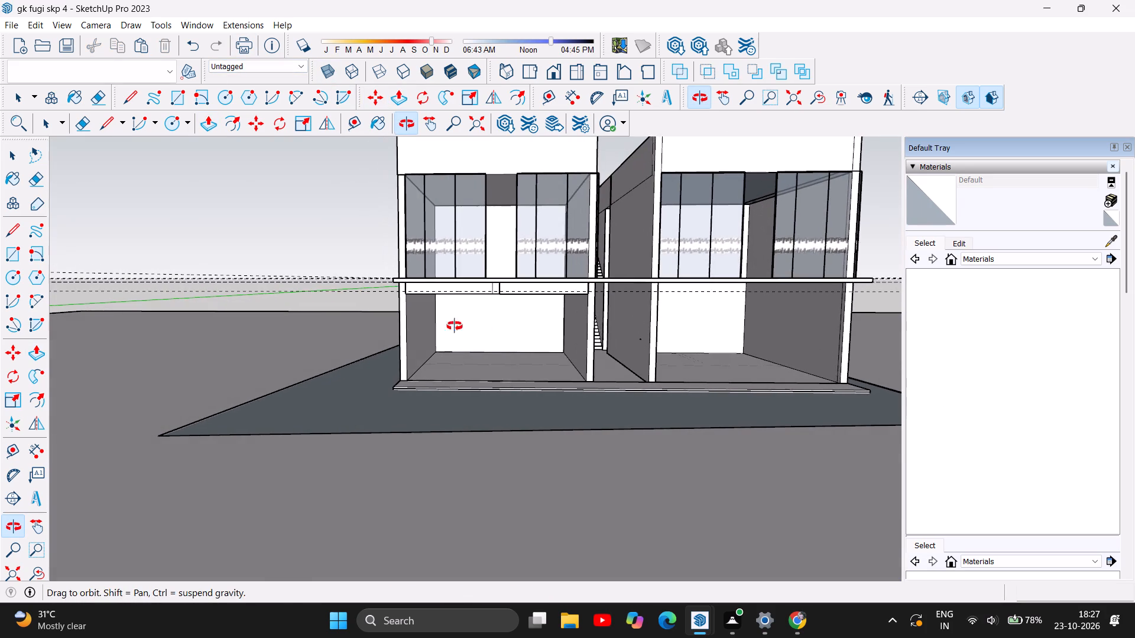
scroll(504, 328, up, 5)
drag(510, 434, 490, 419)
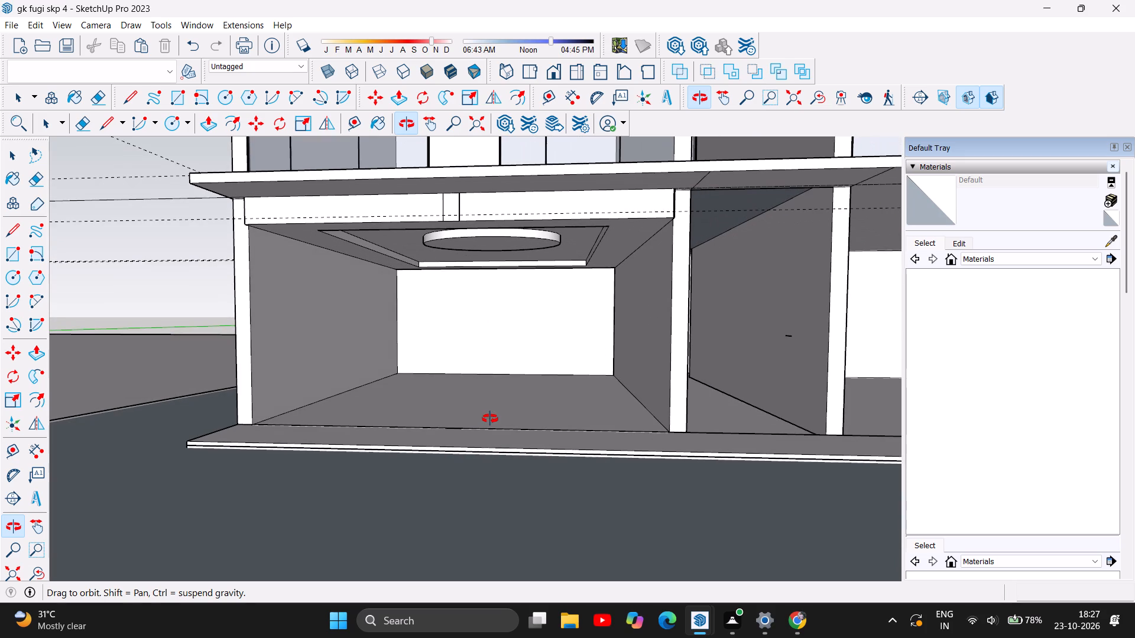
Import the 13.1 MB clothing-shop interior model from Downloads and place it on the floor of the false-ceiling bay.
click(15, 28)
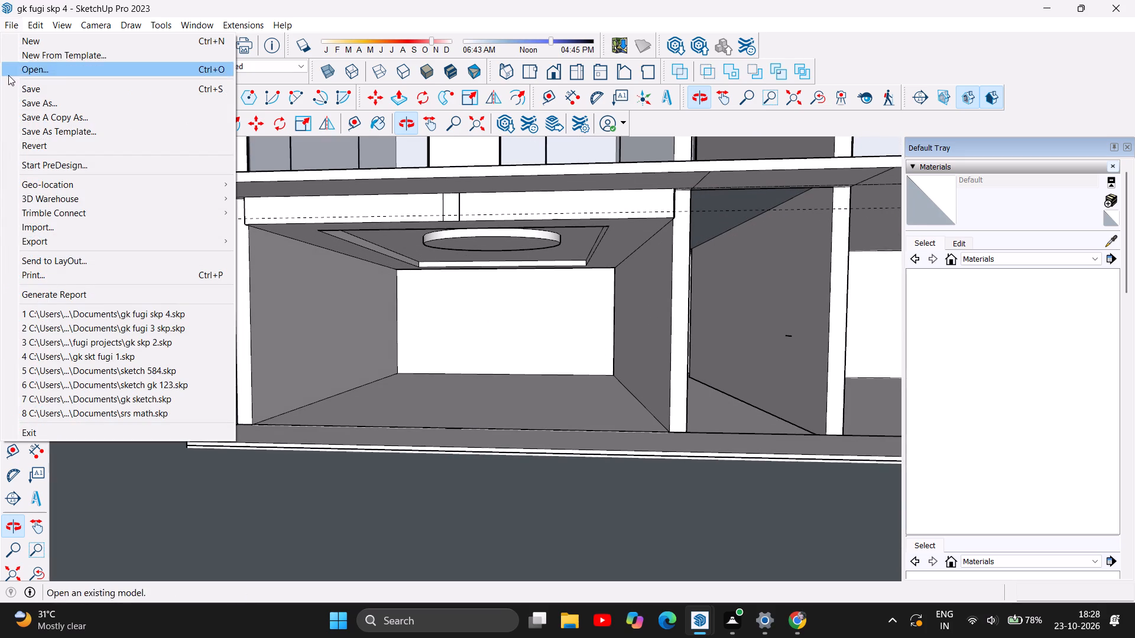
double_click(53, 228)
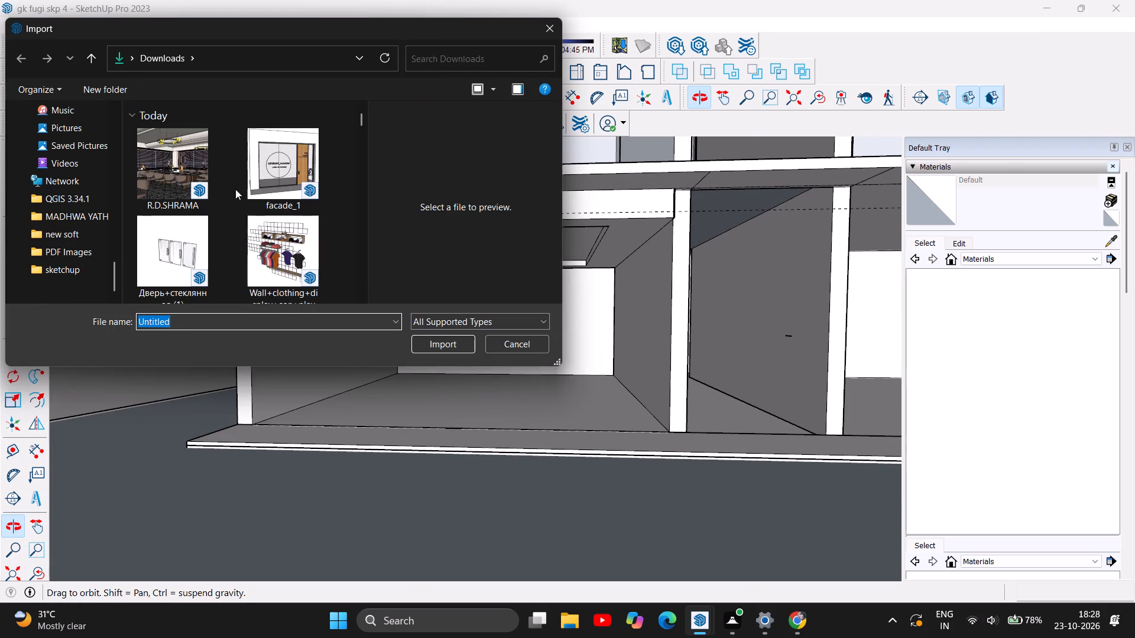
scroll(288, 253, down, 1)
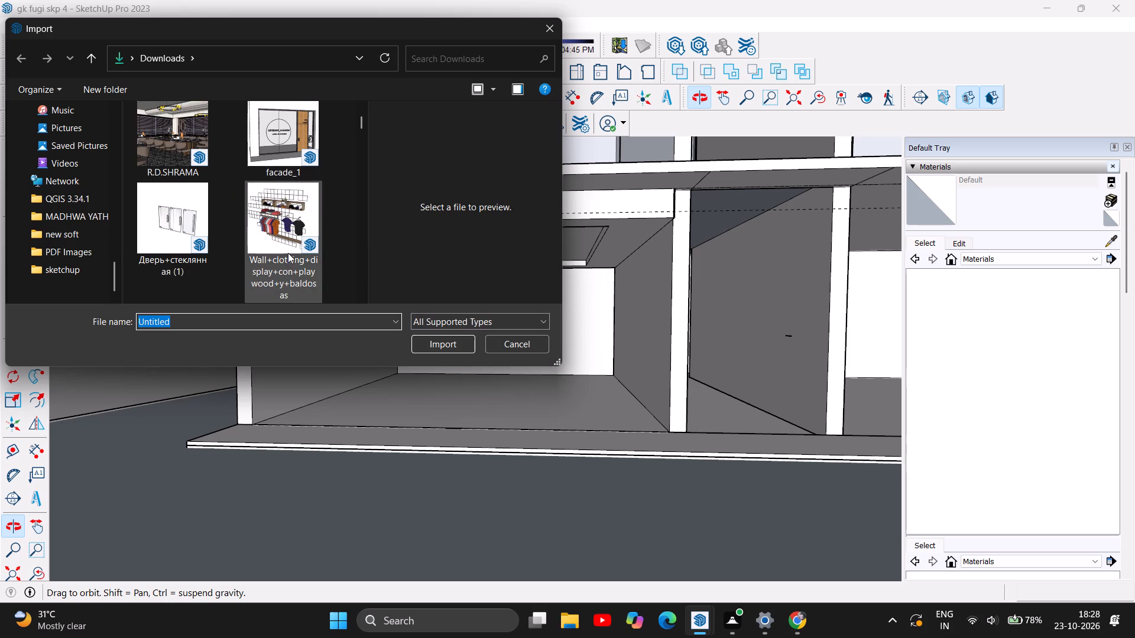
scroll(290, 253, down, 2)
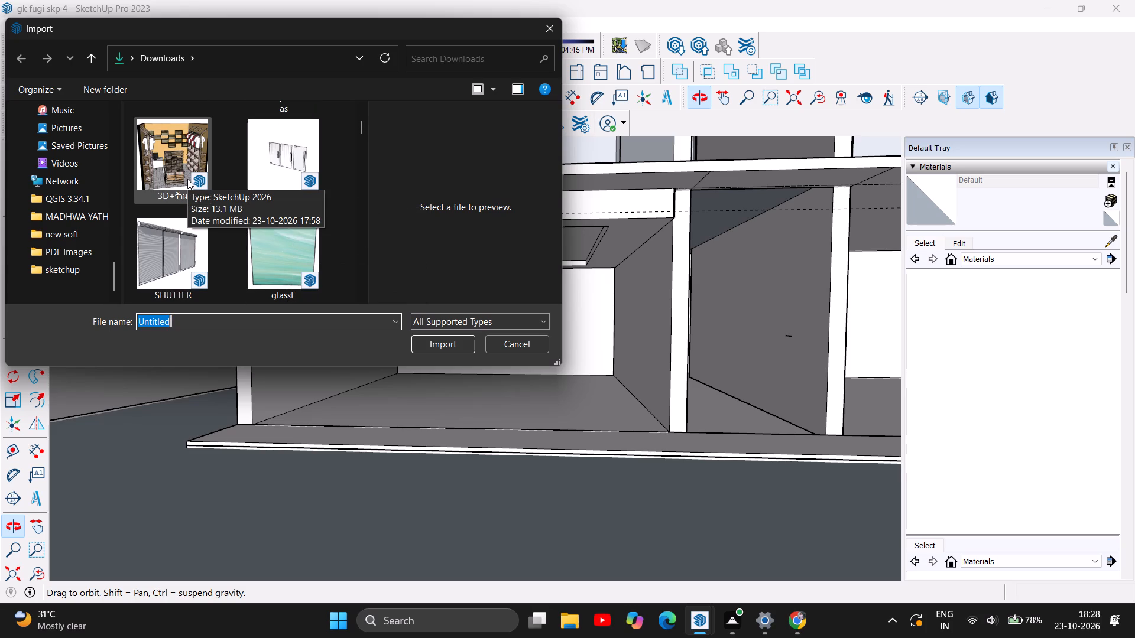
double_click(187, 179)
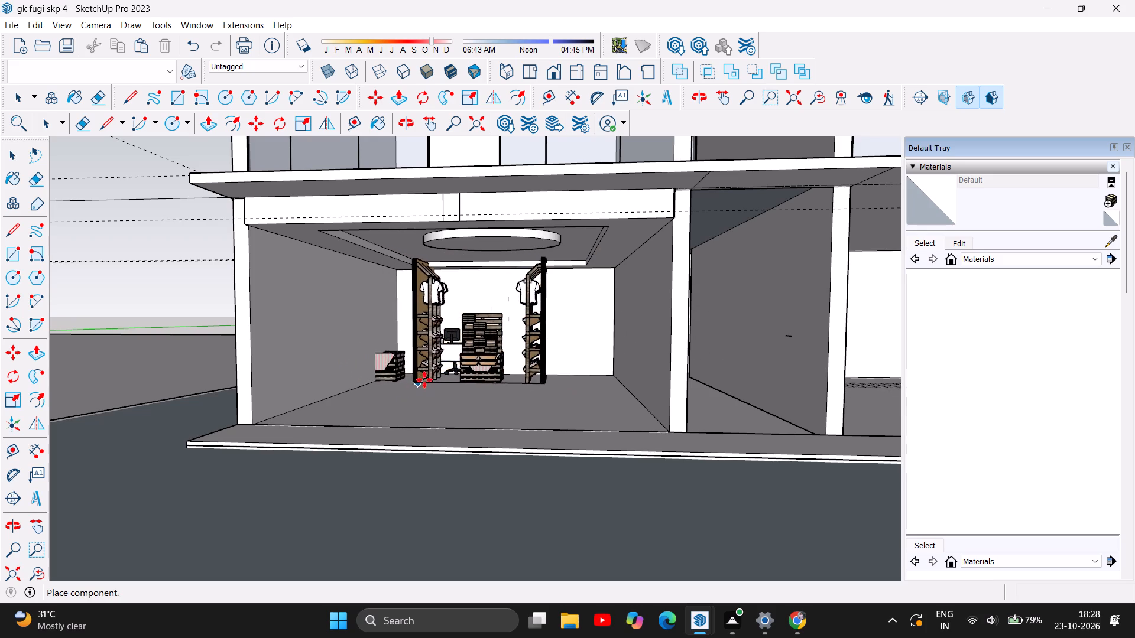
click(481, 385)
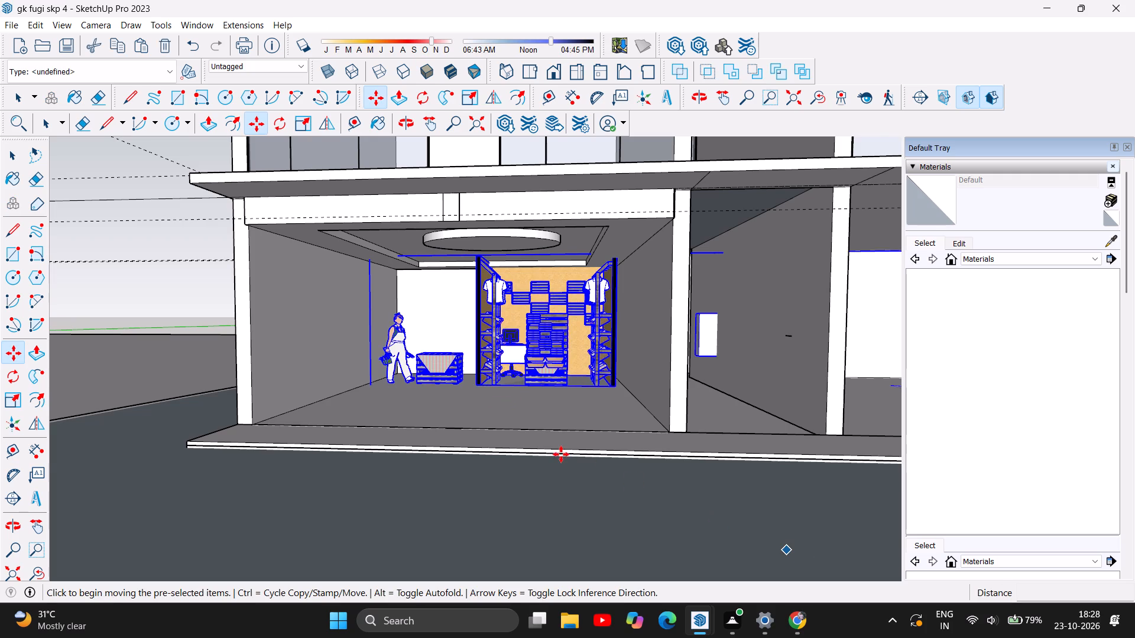
Move the clothing-shop model out of the false-ceiling bay onto the open ground beside the building.
scroll(560, 454, down, 5)
scroll(710, 428, up, 5)
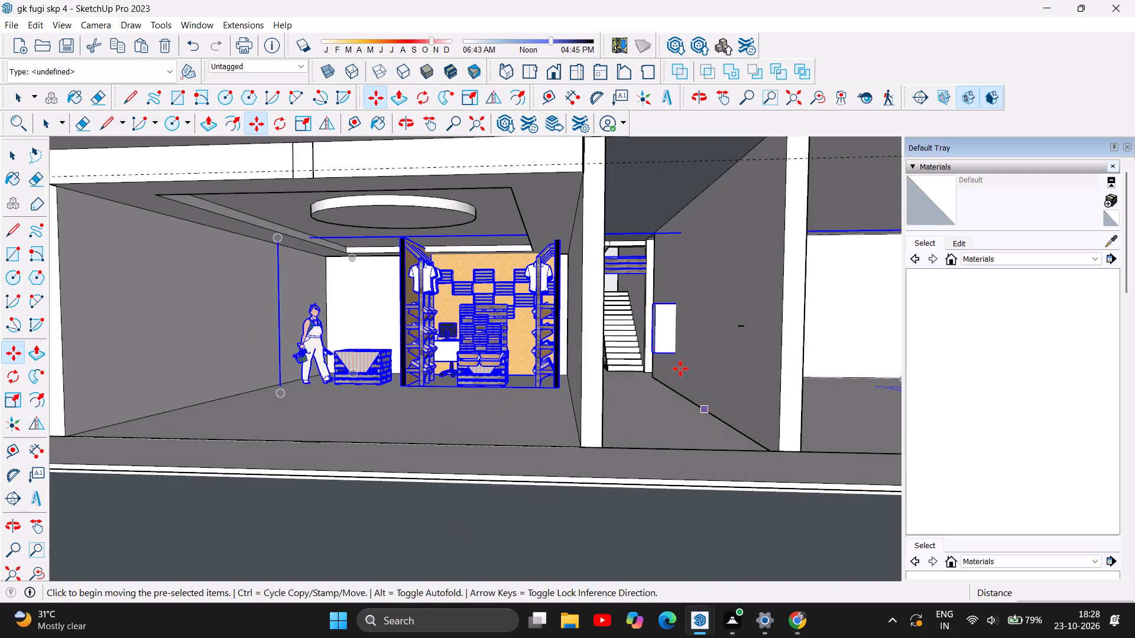
drag(282, 392, 258, 389)
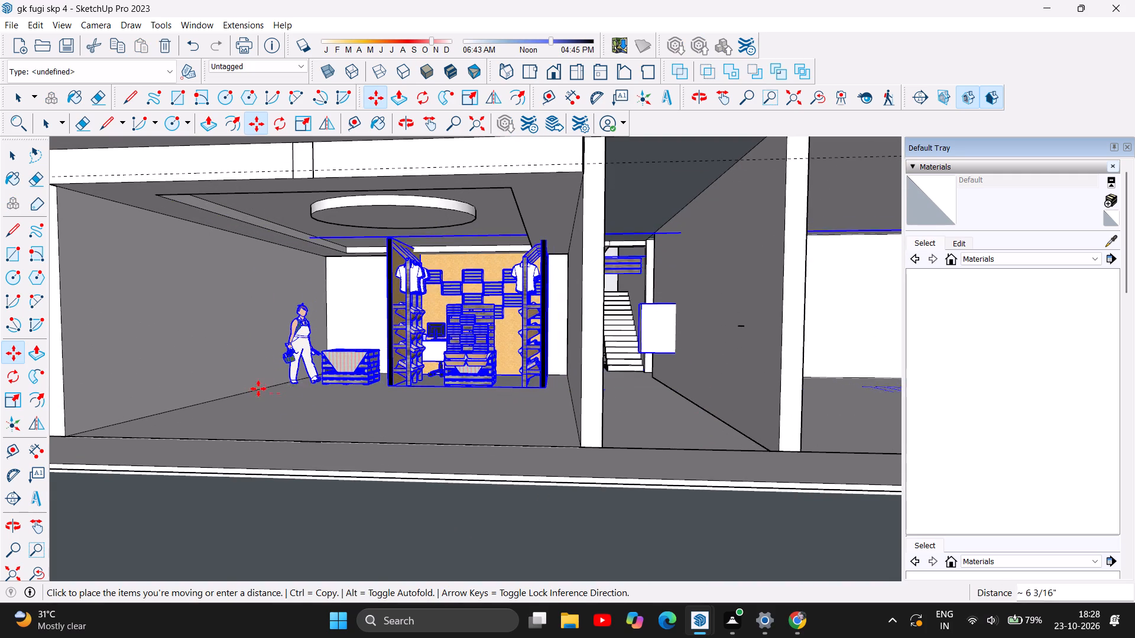
drag(258, 389, 363, 410)
scroll(325, 386, down, 7)
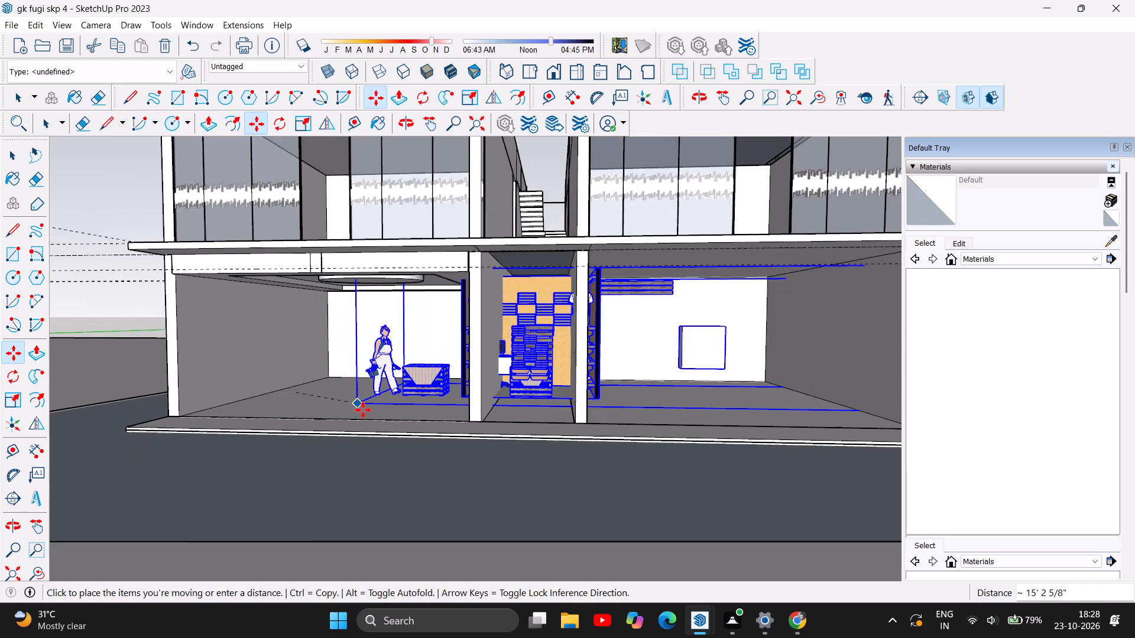
drag(363, 410, 387, 432)
scroll(369, 412, down, 18)
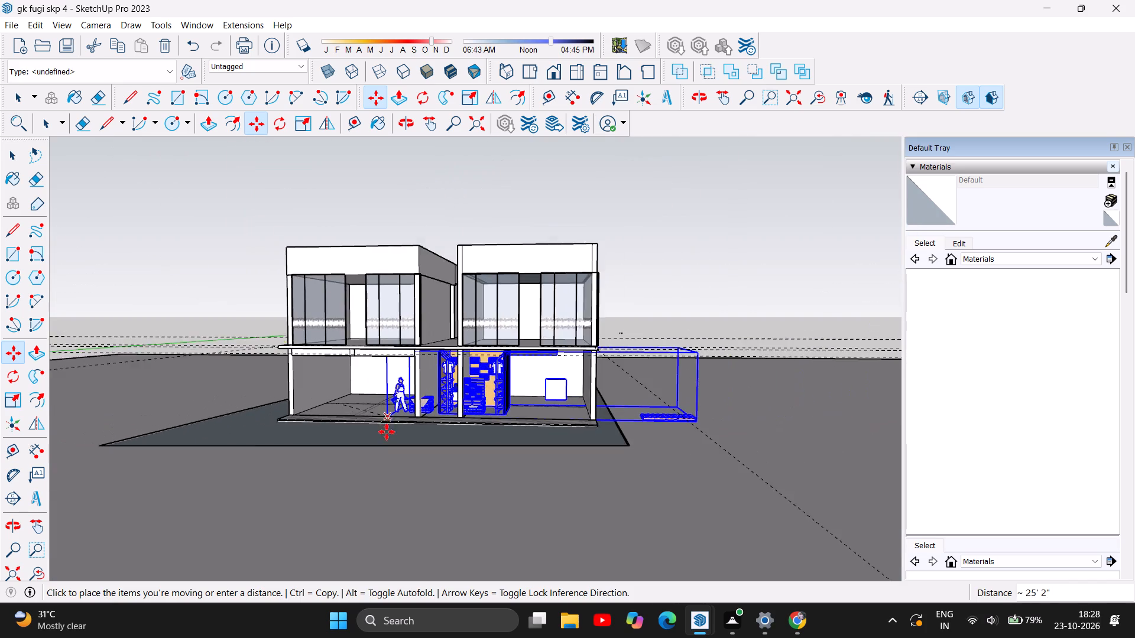
drag(387, 432, 672, 459)
scroll(66, 457, down, 6)
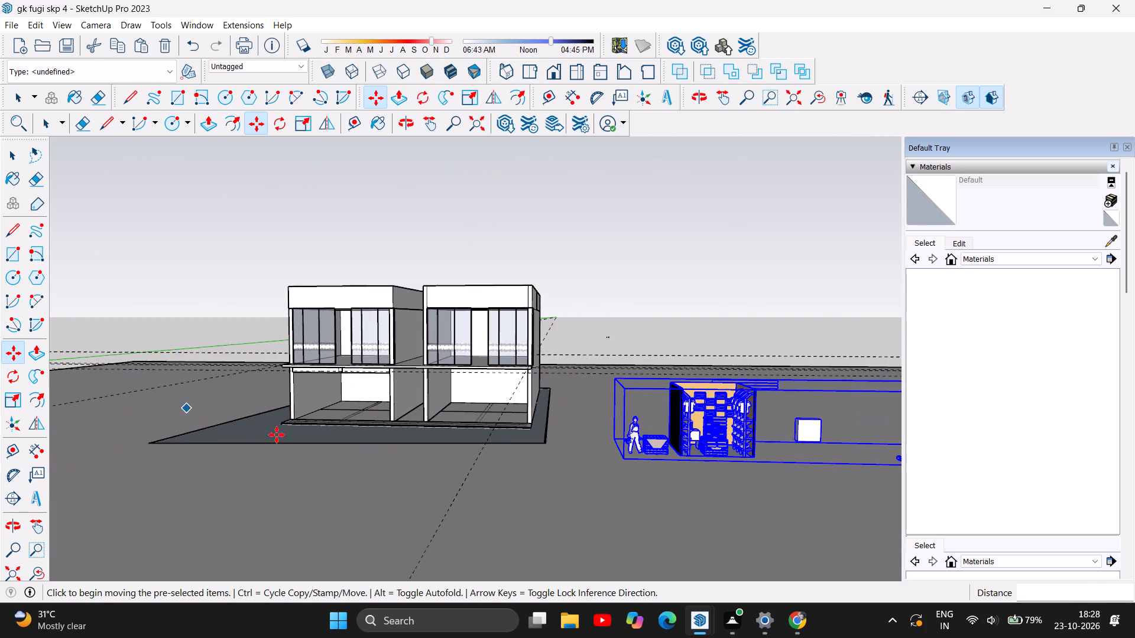
Examine the relocated clothing-shop model, checking the pieces that lie apart from its main display area.
scroll(210, 444, down, 5)
scroll(793, 482, up, 5)
scroll(704, 449, up, 5)
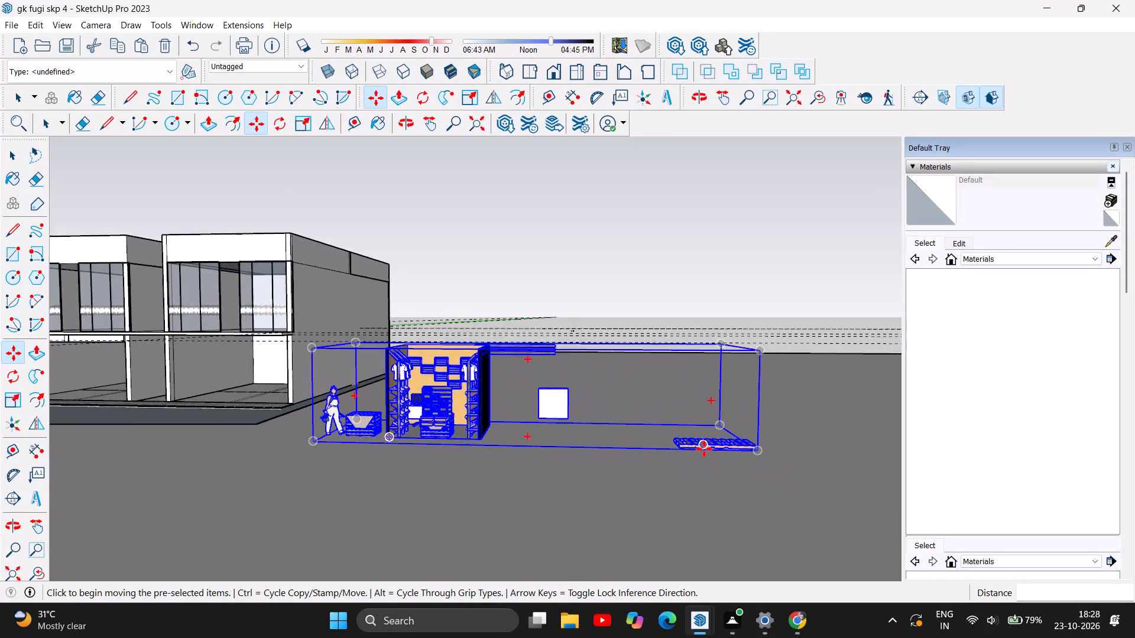
scroll(704, 449, up, 20)
scroll(704, 449, up, 5)
scroll(704, 449, down, 3)
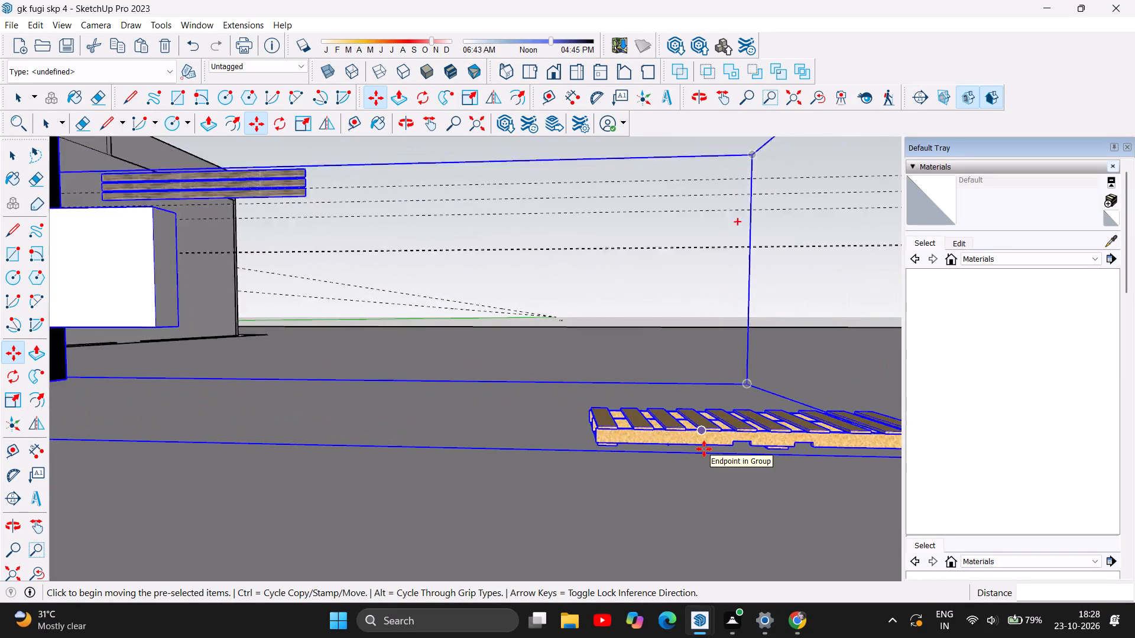
scroll(704, 449, down, 17)
scroll(389, 348, up, 2)
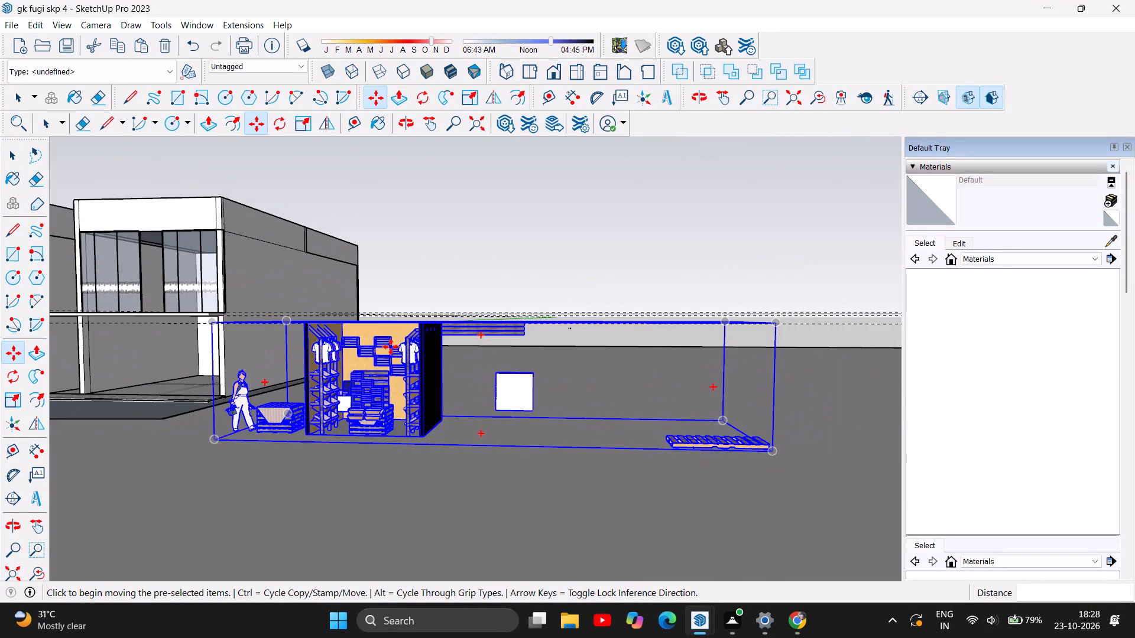
scroll(391, 347, up, 12)
scroll(413, 344, down, 7)
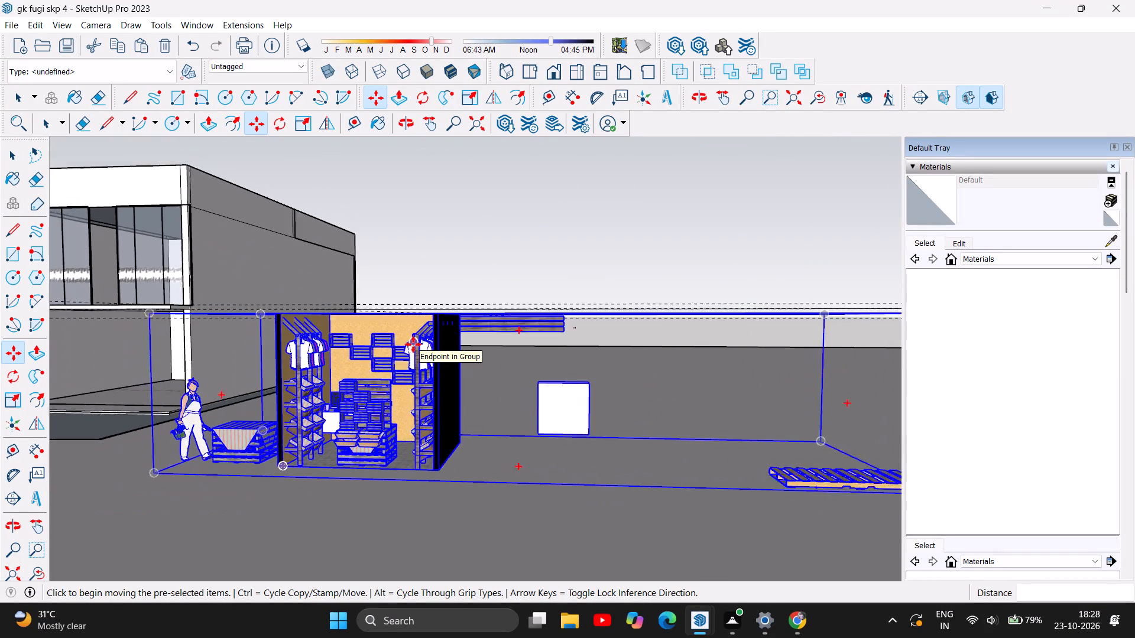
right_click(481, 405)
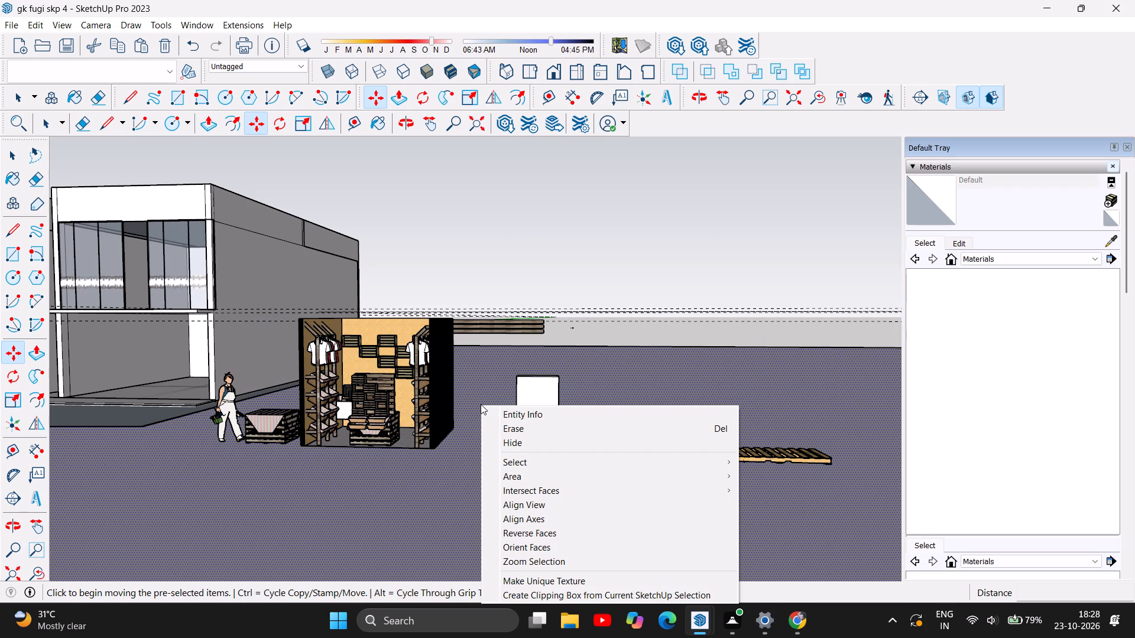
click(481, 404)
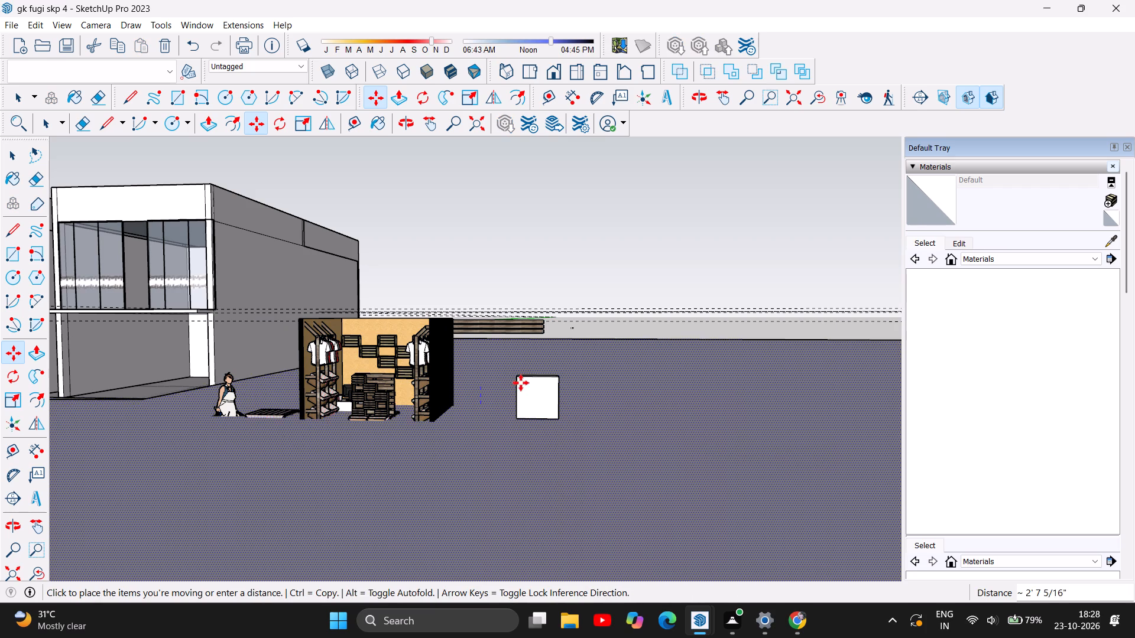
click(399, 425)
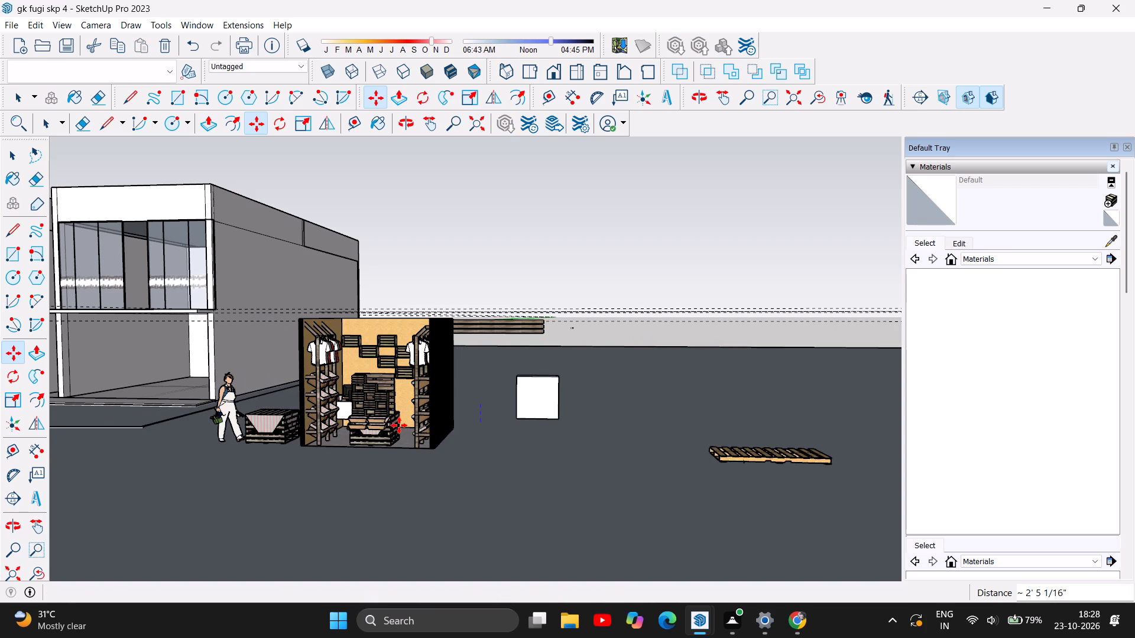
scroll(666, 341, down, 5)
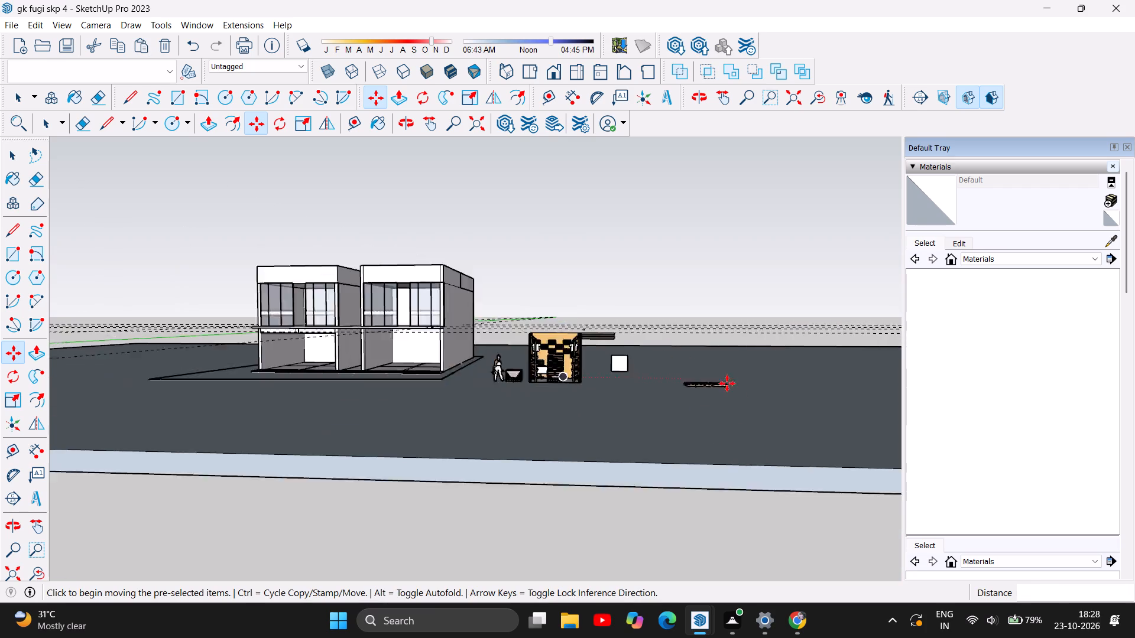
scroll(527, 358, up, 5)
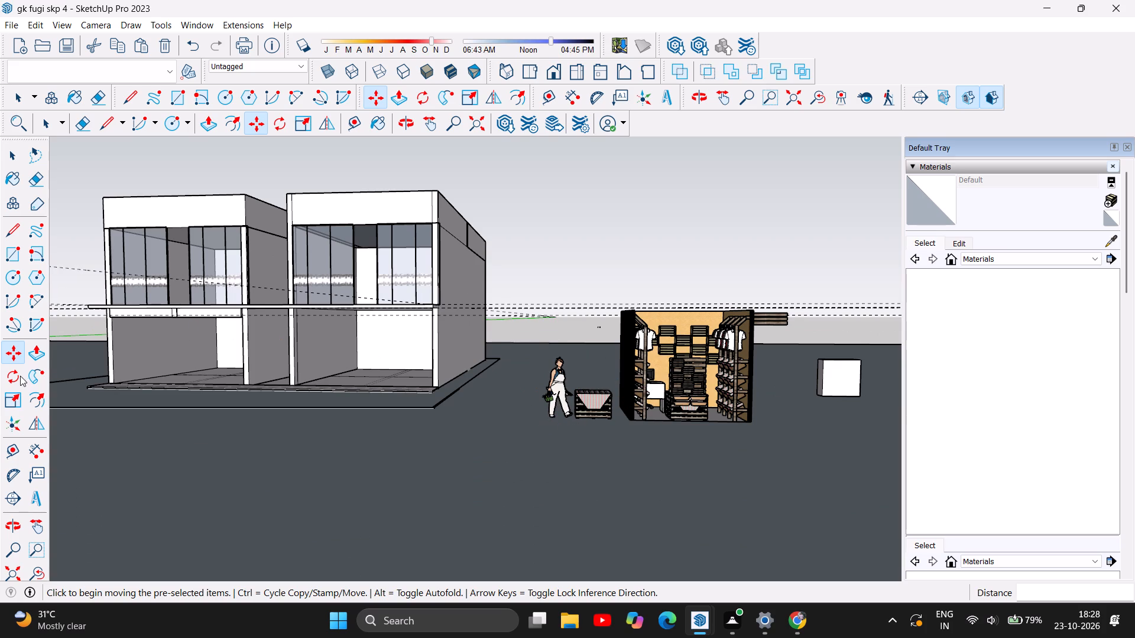
Open the clothing-shop component for editing and delete the white box standing apart from the shop display.
click(9, 157)
click(645, 347)
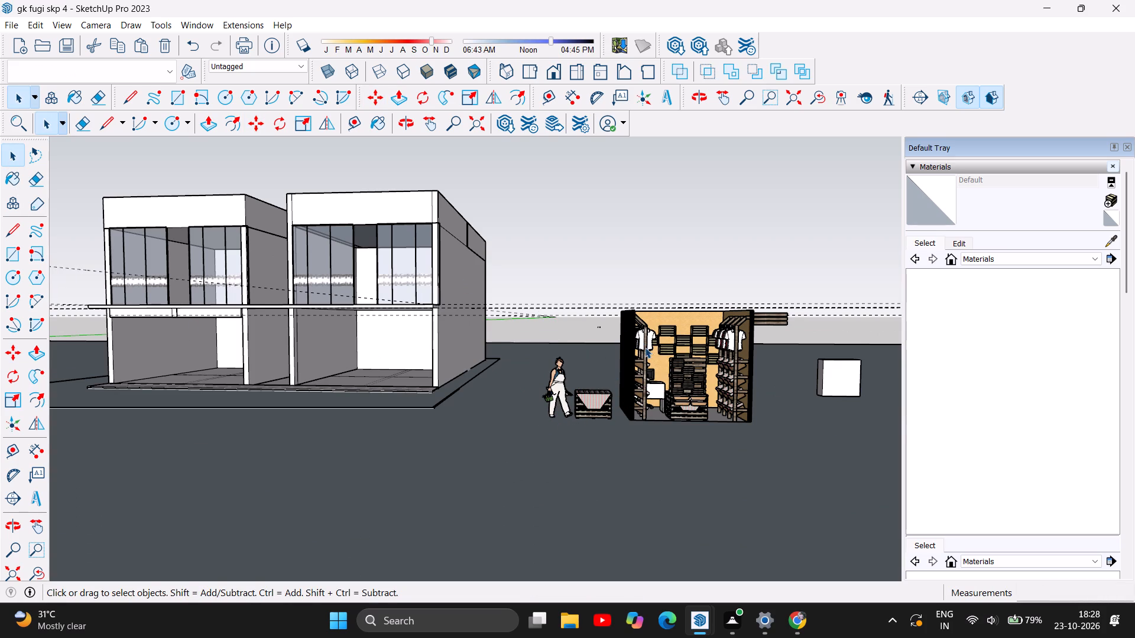
scroll(395, 406, down, 11)
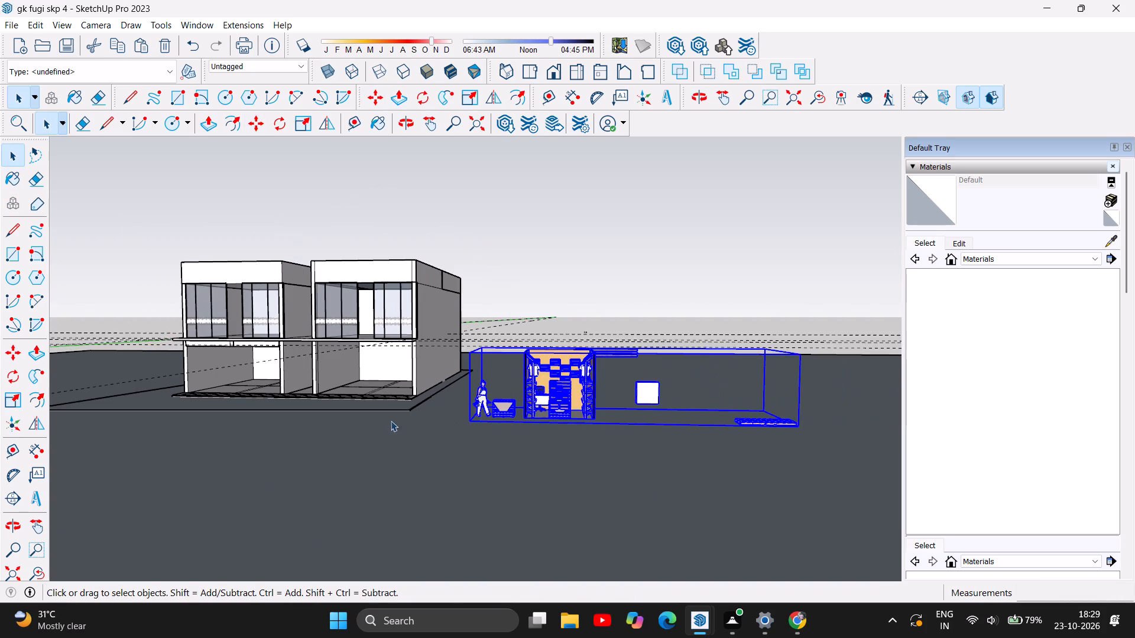
right_click(666, 418)
click(579, 415)
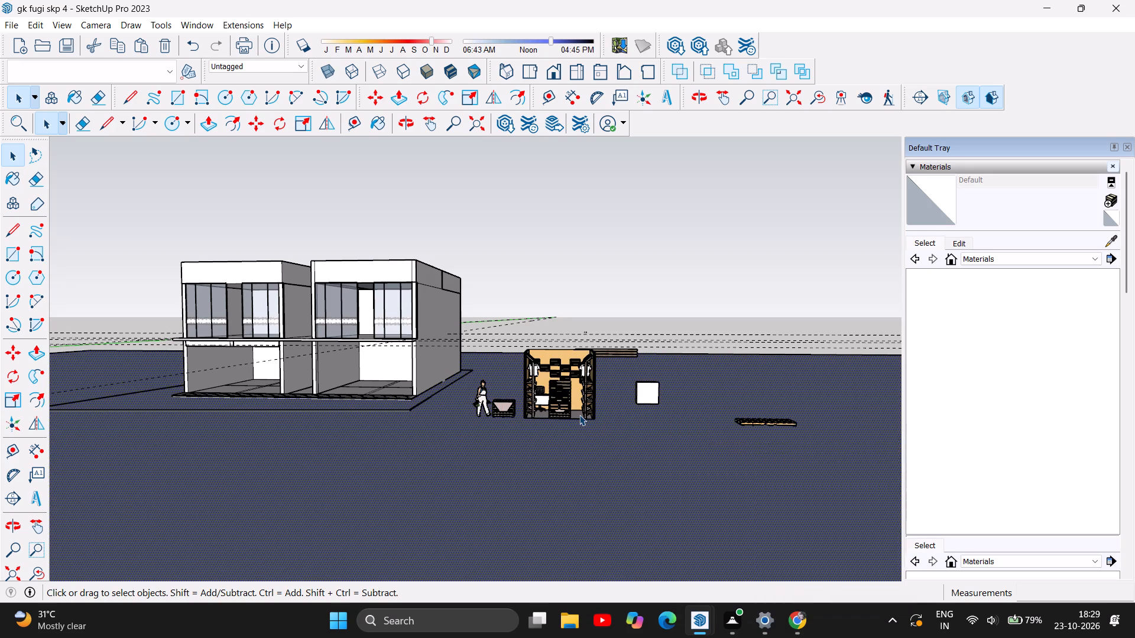
right_click(578, 406)
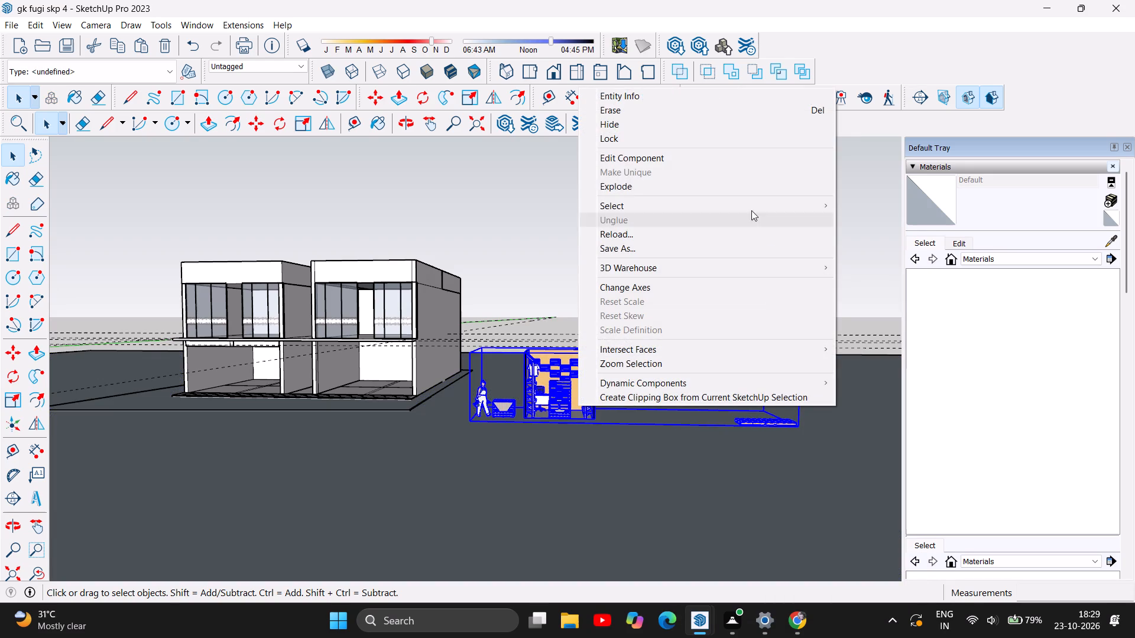
click(685, 157)
scroll(637, 357, up, 4)
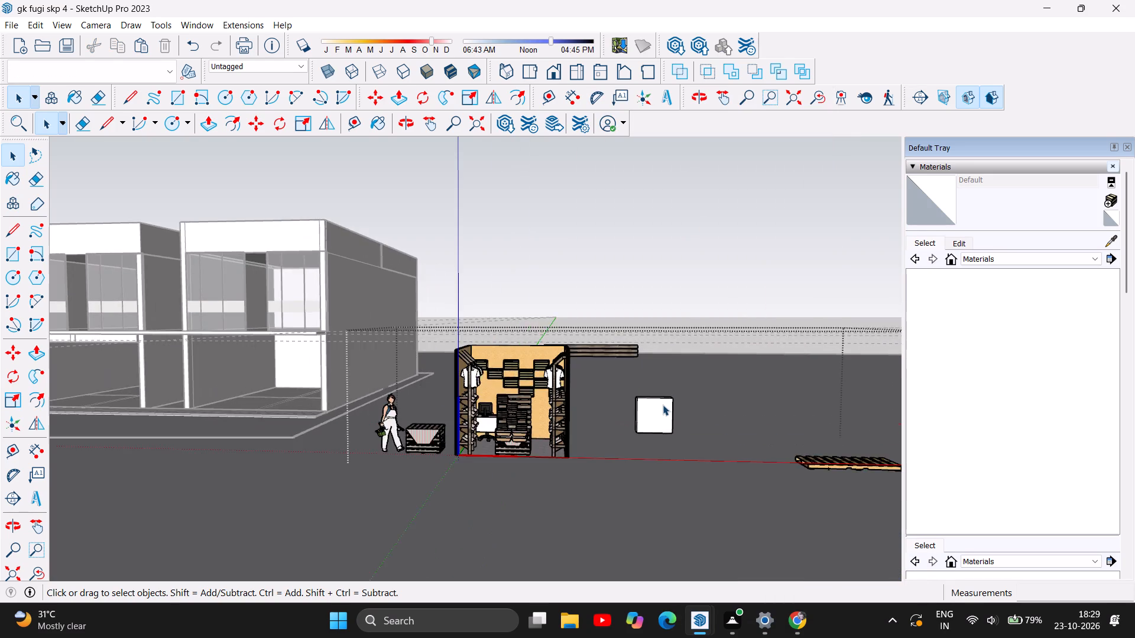
scroll(663, 405, up, 6)
click(656, 421)
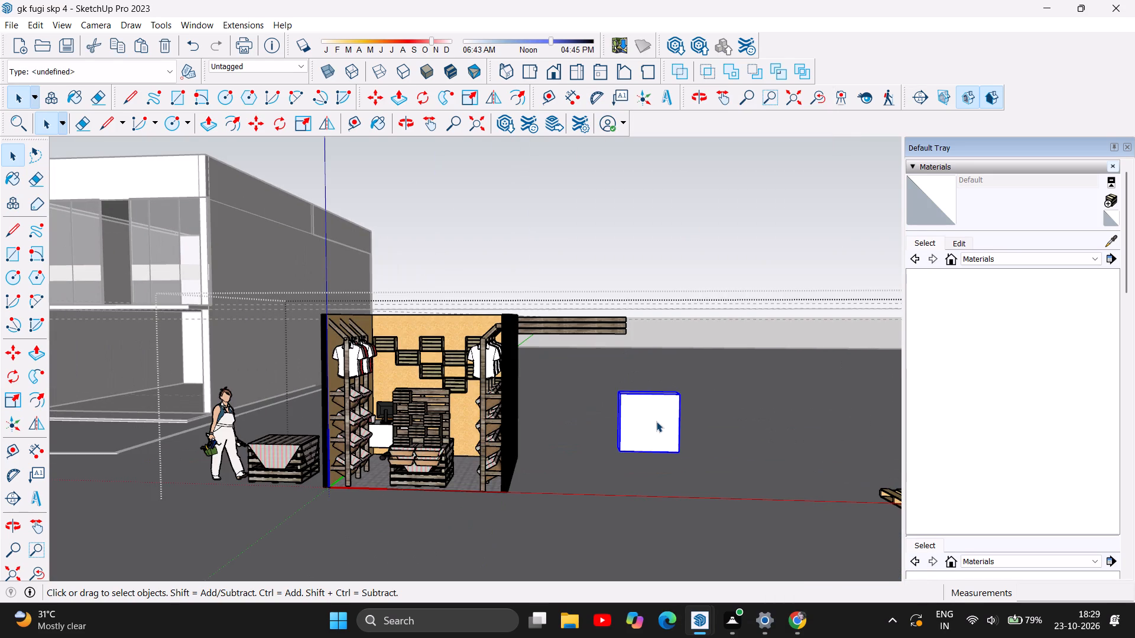
scroll(656, 421, up, 14)
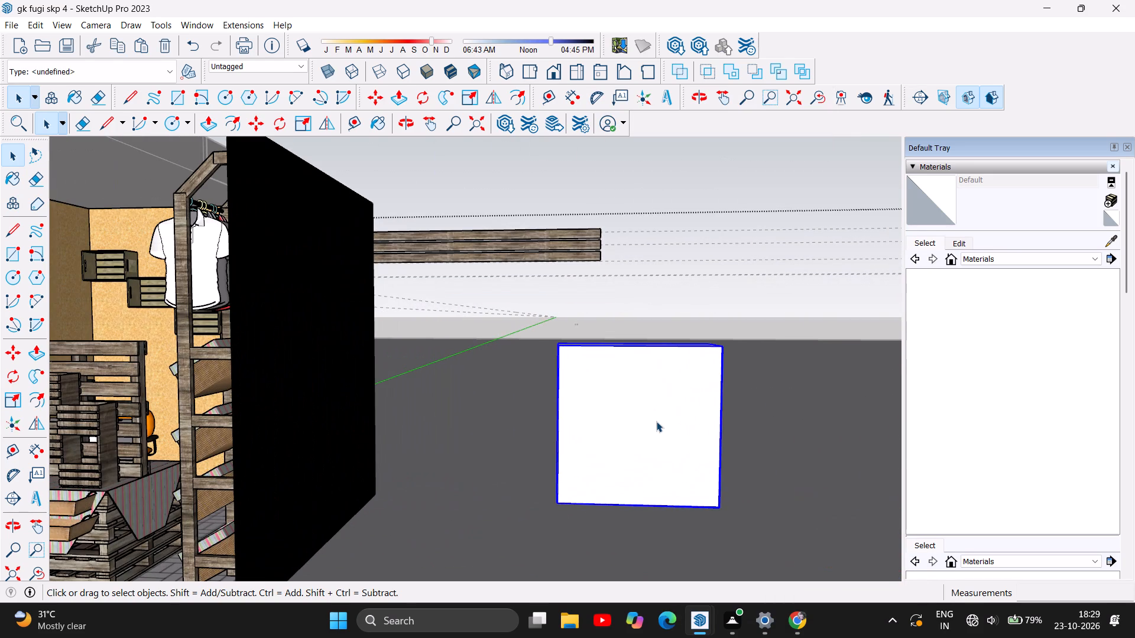
key(Delete)
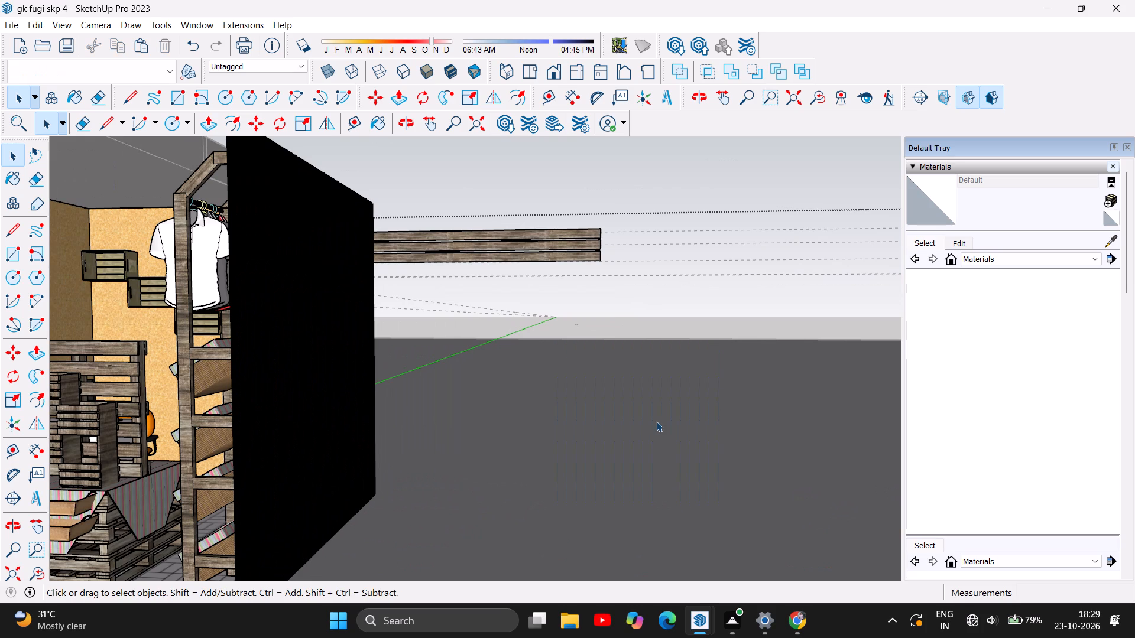
Delete the wooden pallet lying on the ground away from the shop display.
scroll(656, 421, down, 6)
scroll(474, 433, down, 4)
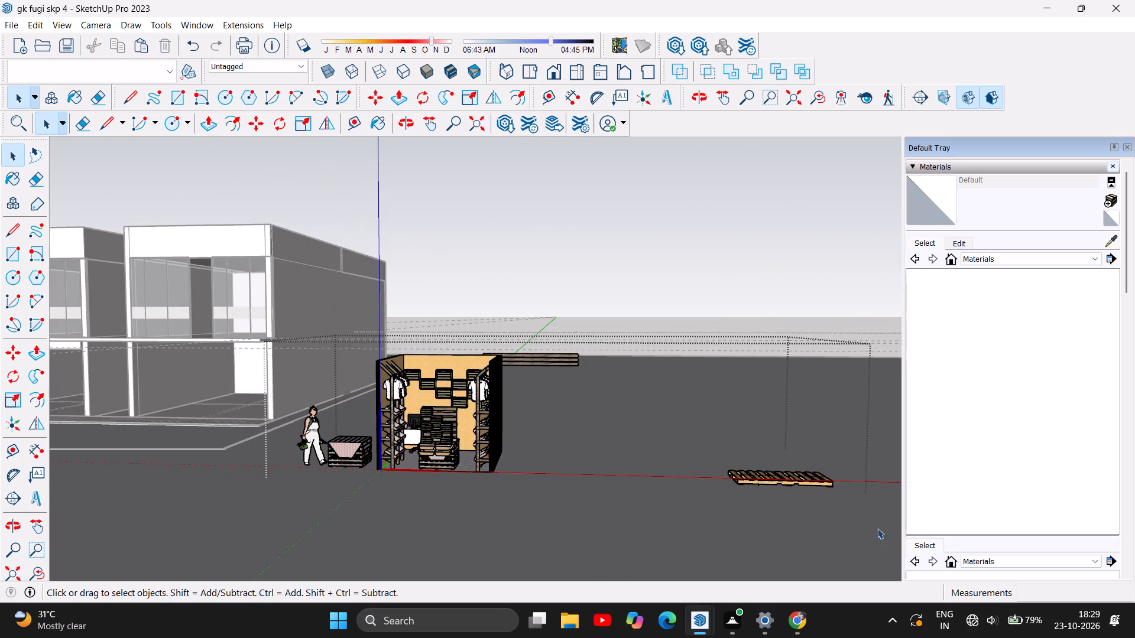
scroll(857, 483, up, 13)
click(690, 473)
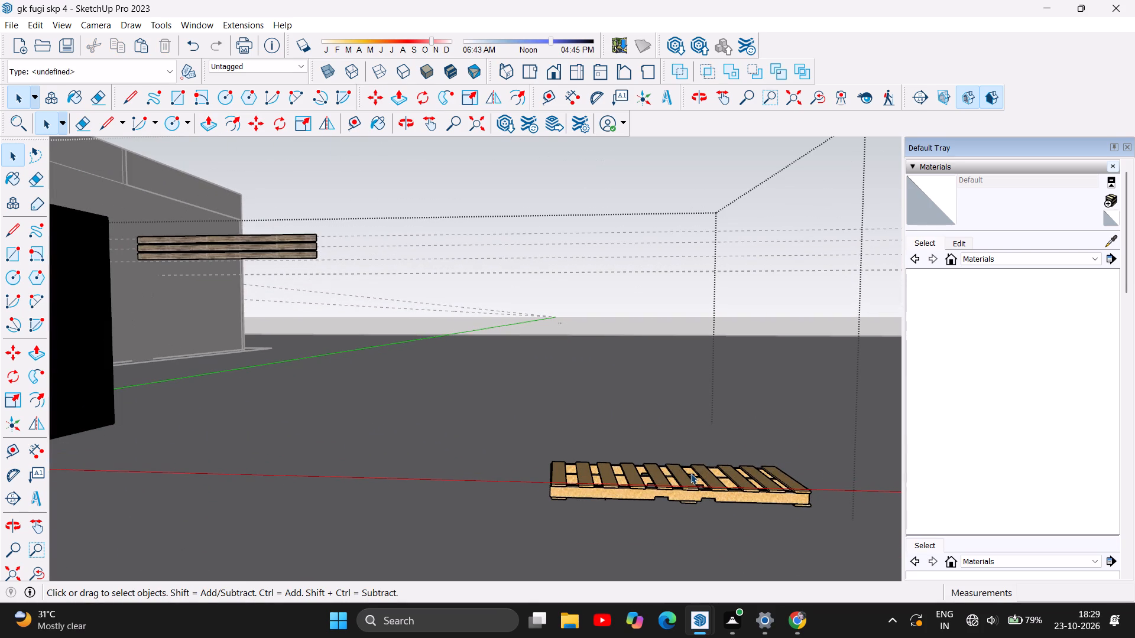
key(Delete)
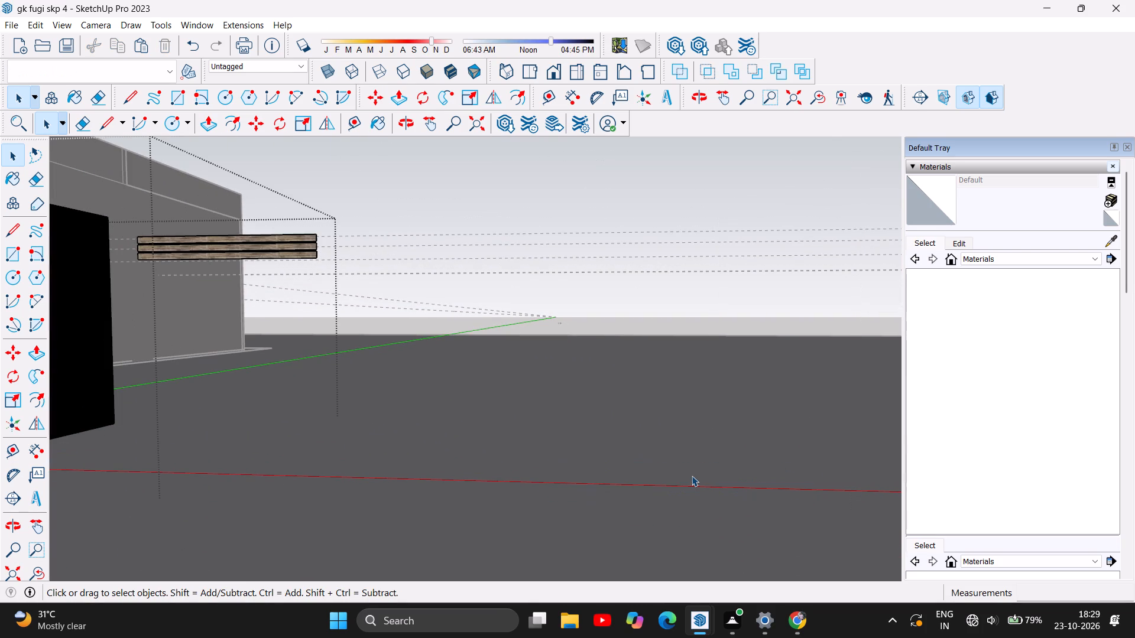
Delete the three stacked wooden planks floating beside the shop's black side wall.
click(235, 260)
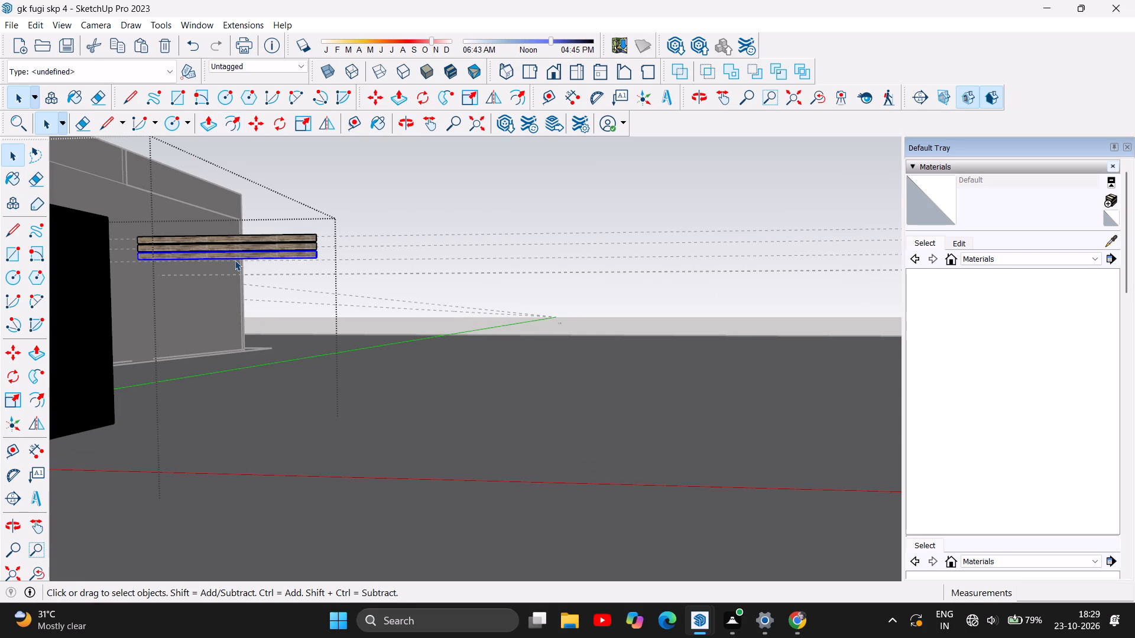
key(Delete)
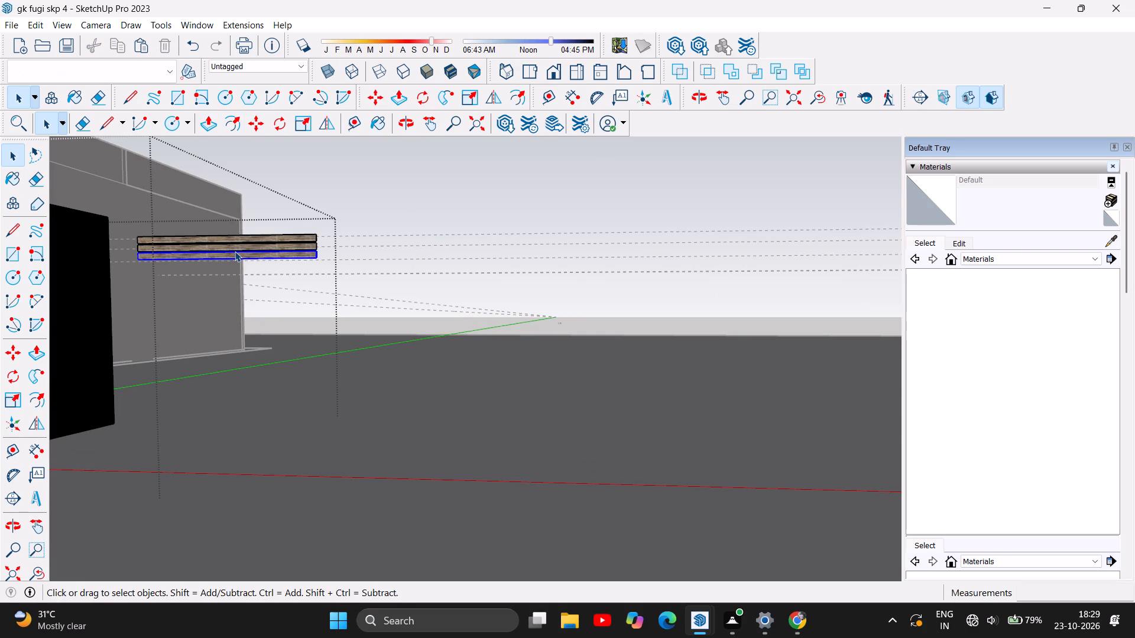
click(233, 240)
key(Delete)
click(238, 244)
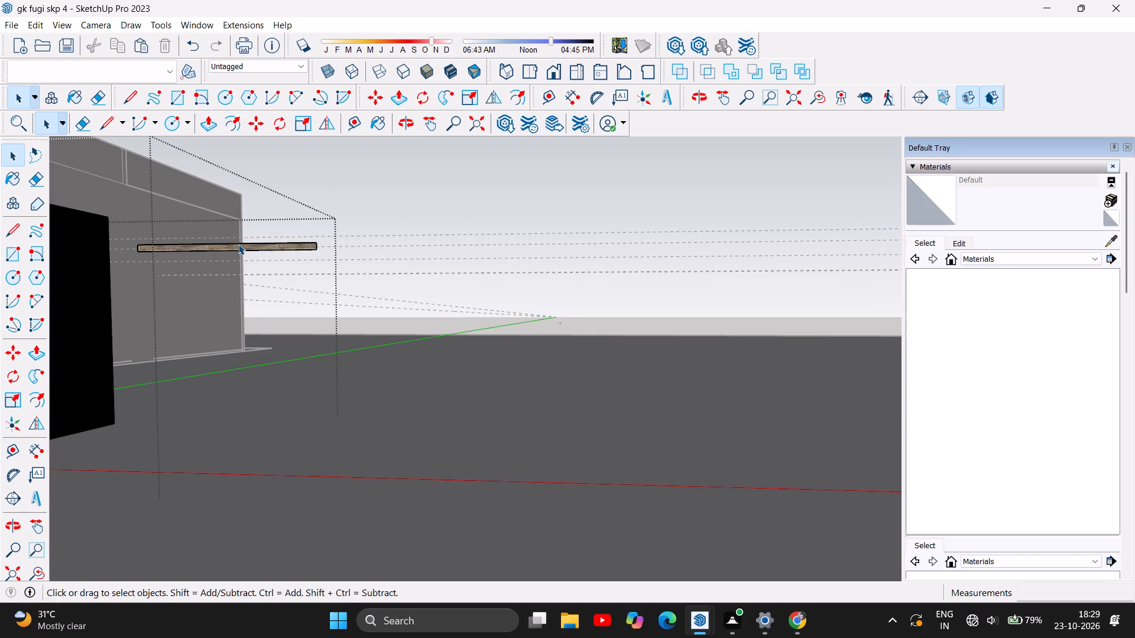
key(Delete)
scroll(479, 372, down, 11)
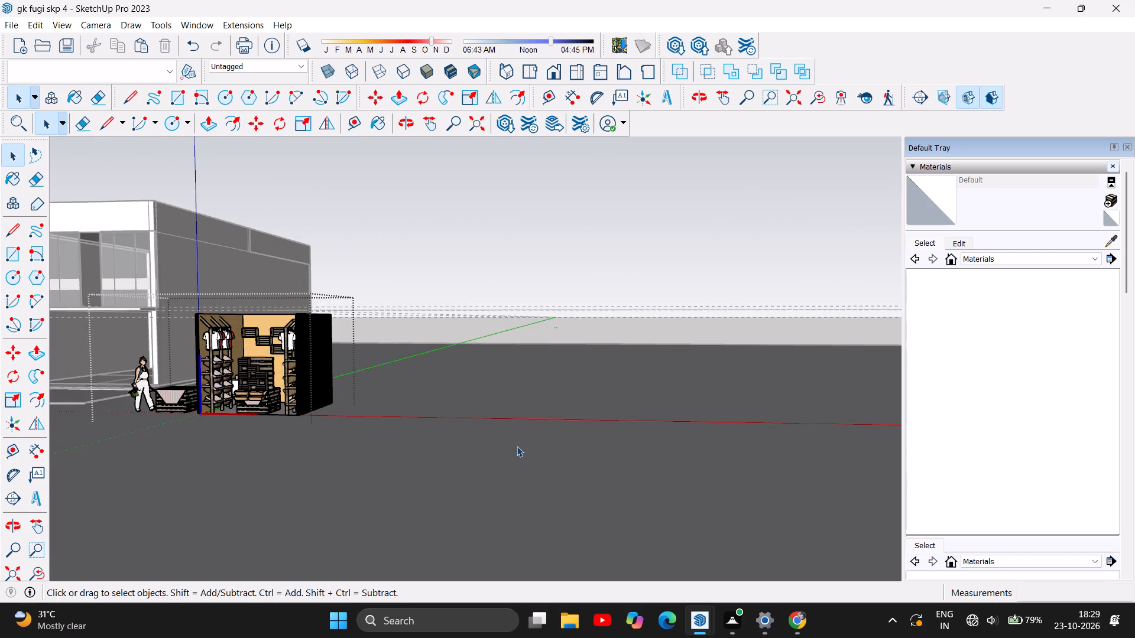
Leave component editing and select the whole clothing-shop model beside the building.
scroll(529, 451, down, 5)
scroll(235, 362, up, 5)
click(462, 466)
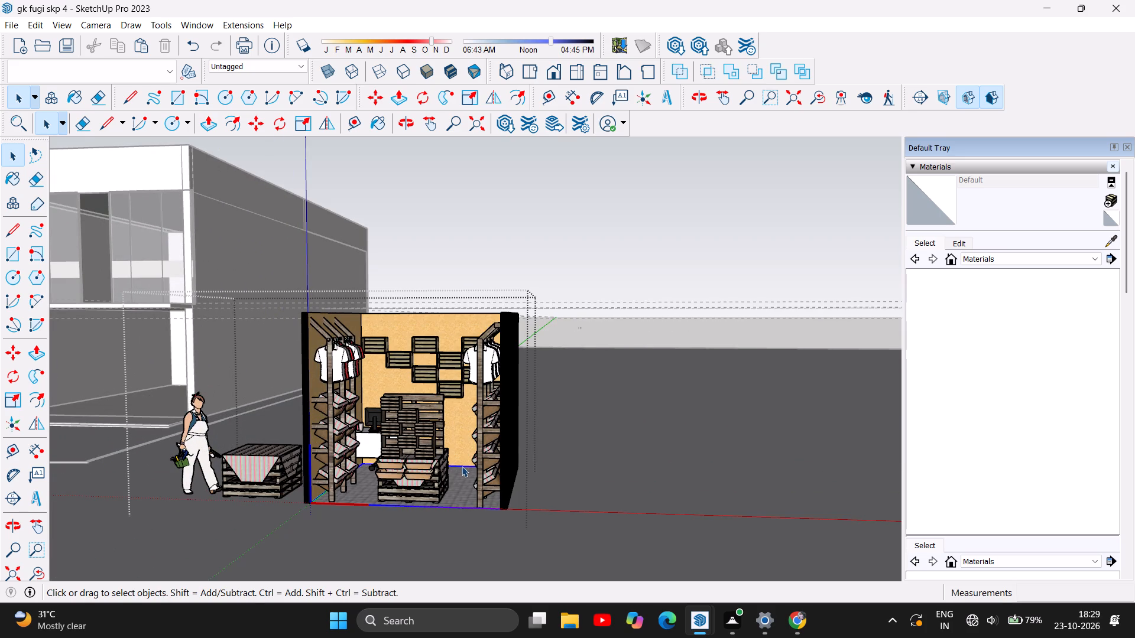
scroll(581, 447, down, 8)
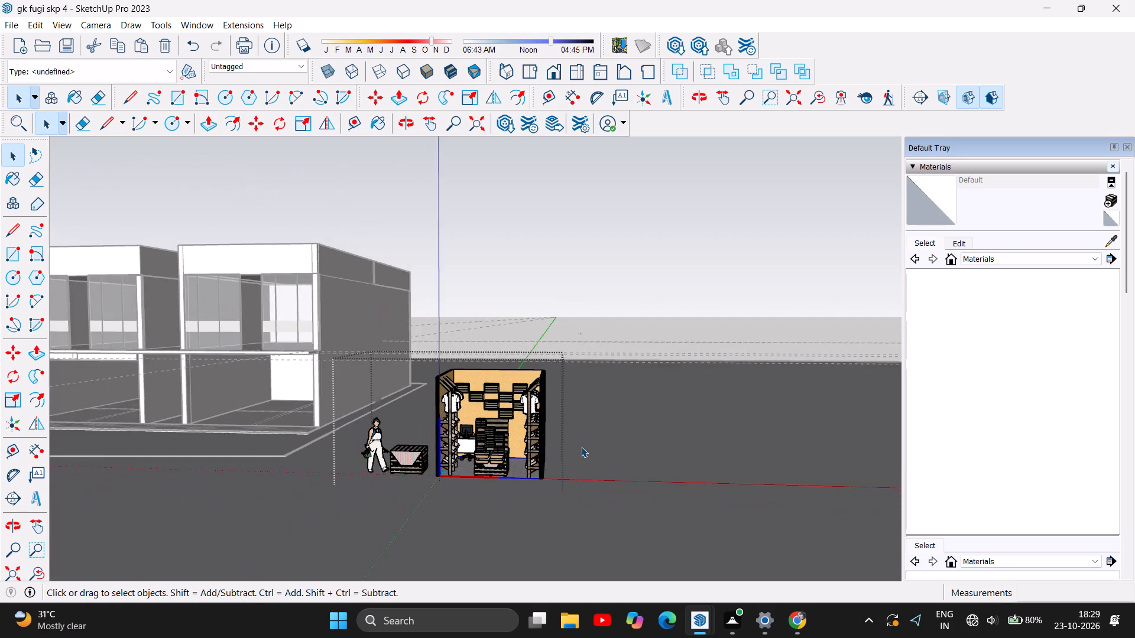
click(641, 240)
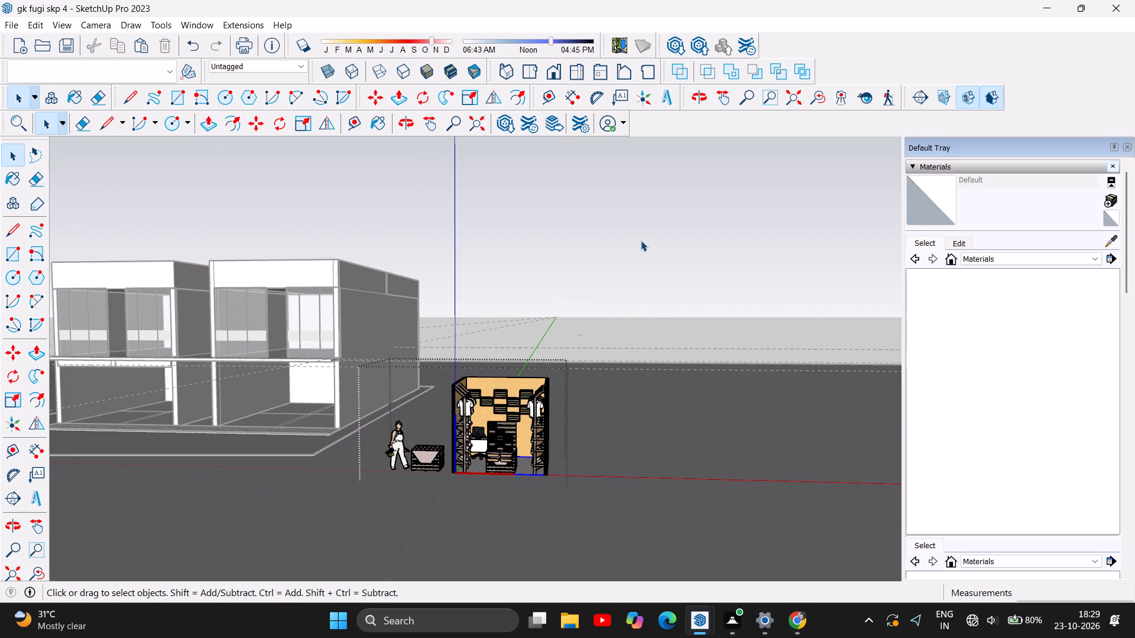
click(530, 455)
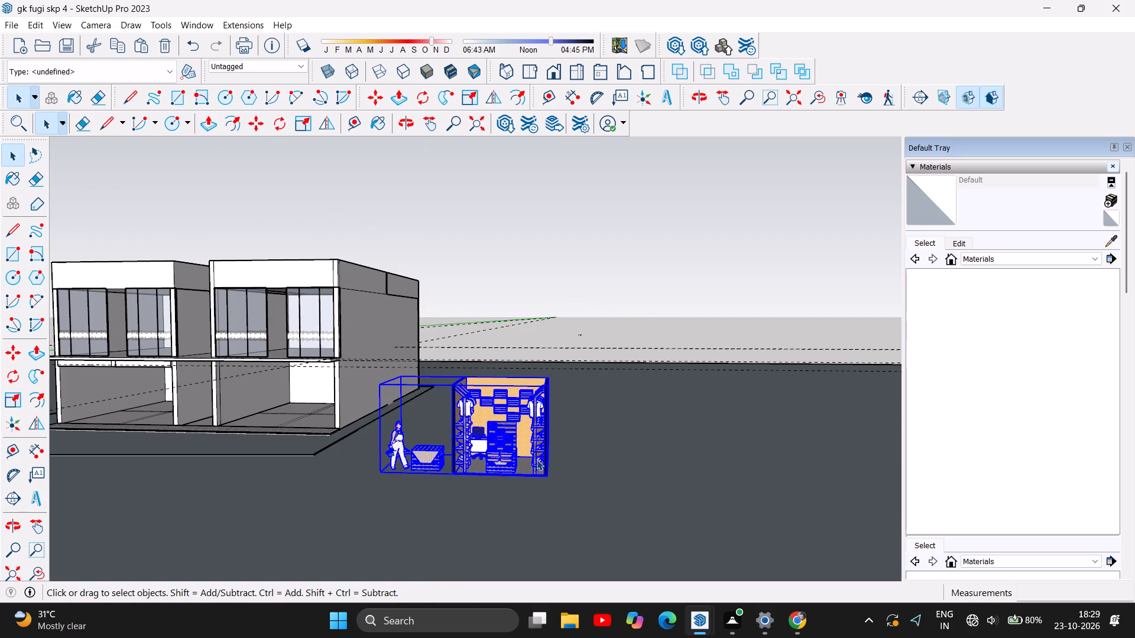
scroll(563, 458, down, 10)
scroll(422, 442, up, 2)
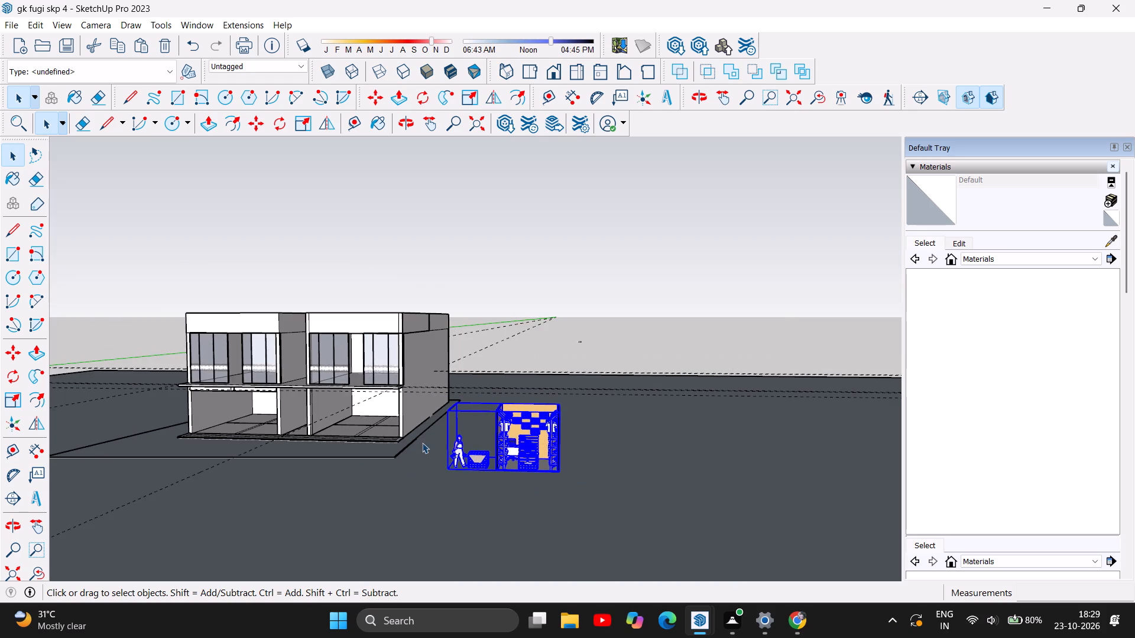
scroll(422, 442, up, 4)
scroll(528, 435, up, 6)
scroll(586, 414, up, 1)
scroll(591, 412, down, 5)
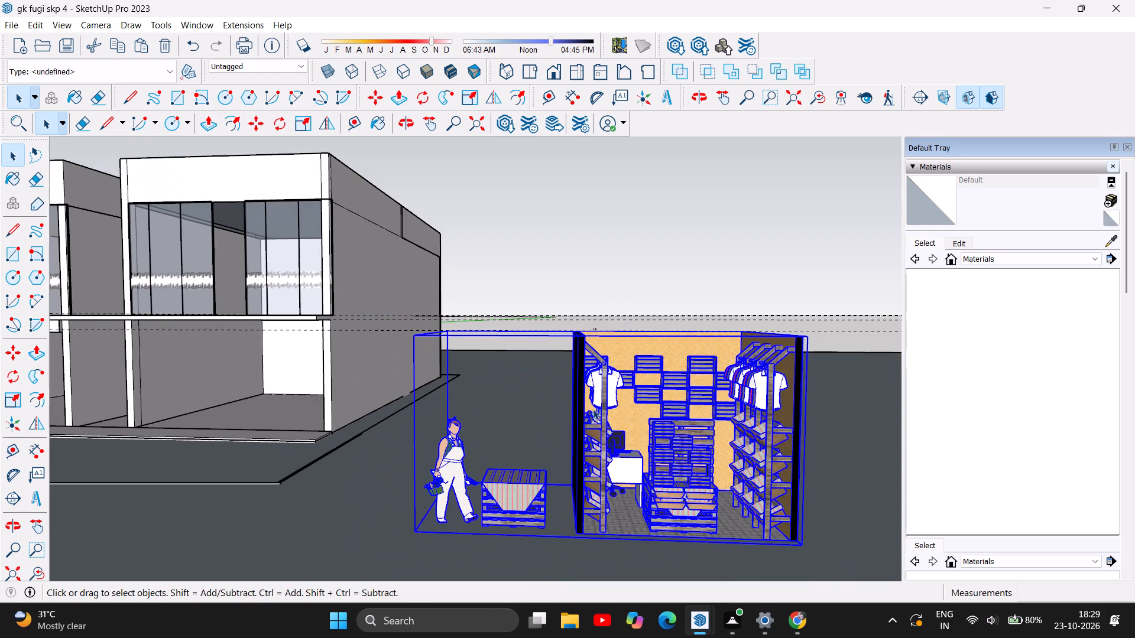
Copy the clothing-shop model and paste it near the back of the ground-floor bay with the circular false ceiling, beside the outer wall.
scroll(594, 409, down, 12)
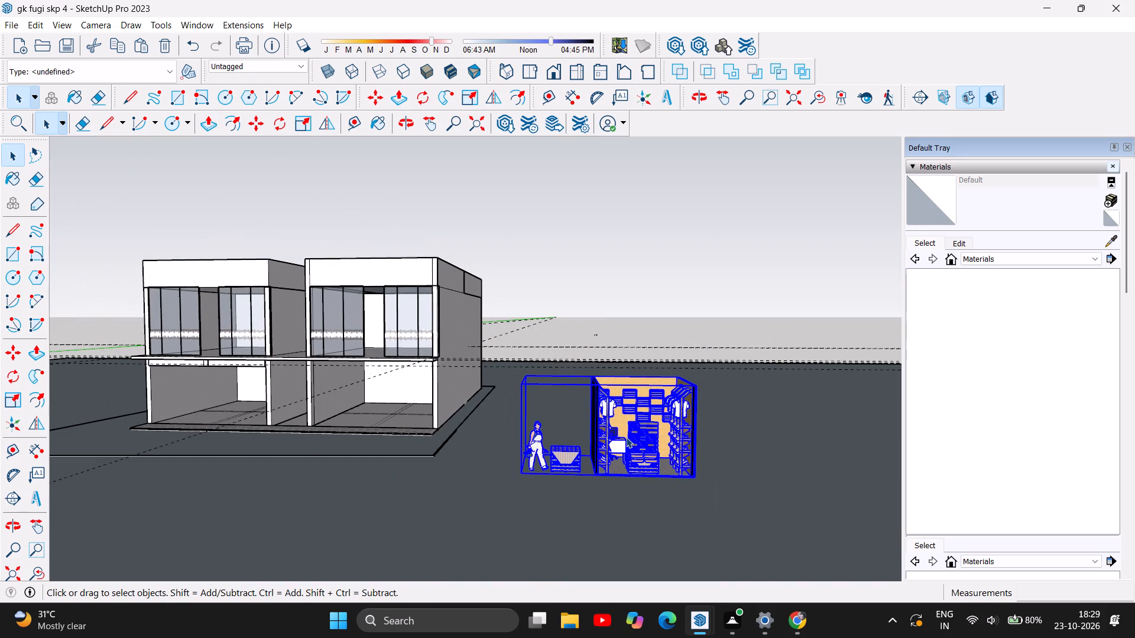
key(ctrl+c)
key(ctrl+v)
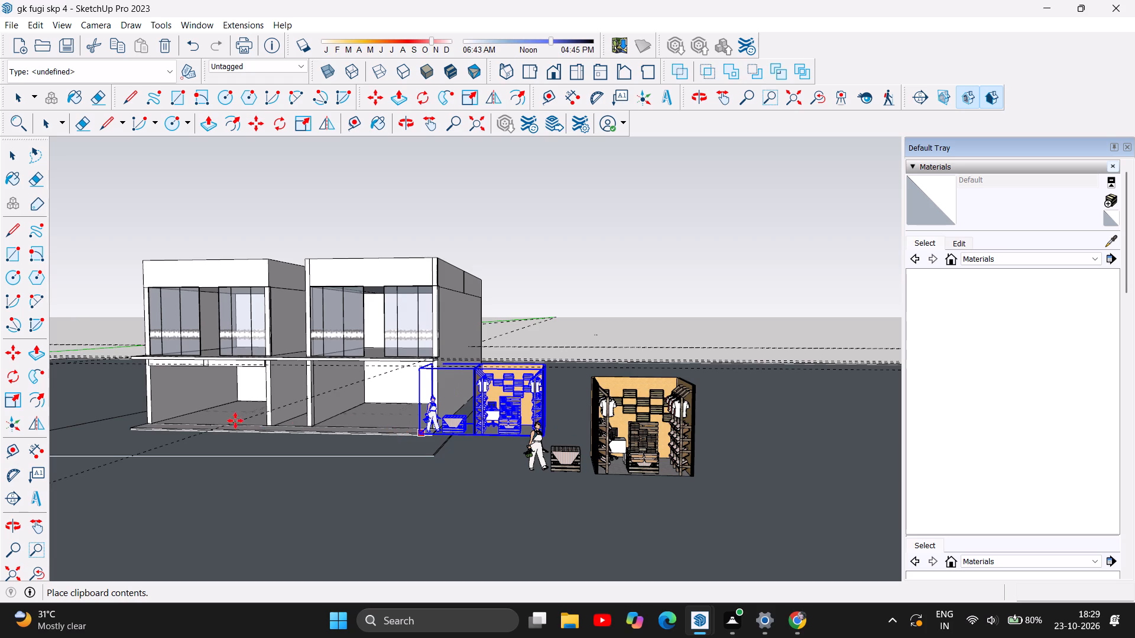
scroll(366, 405, down, 4)
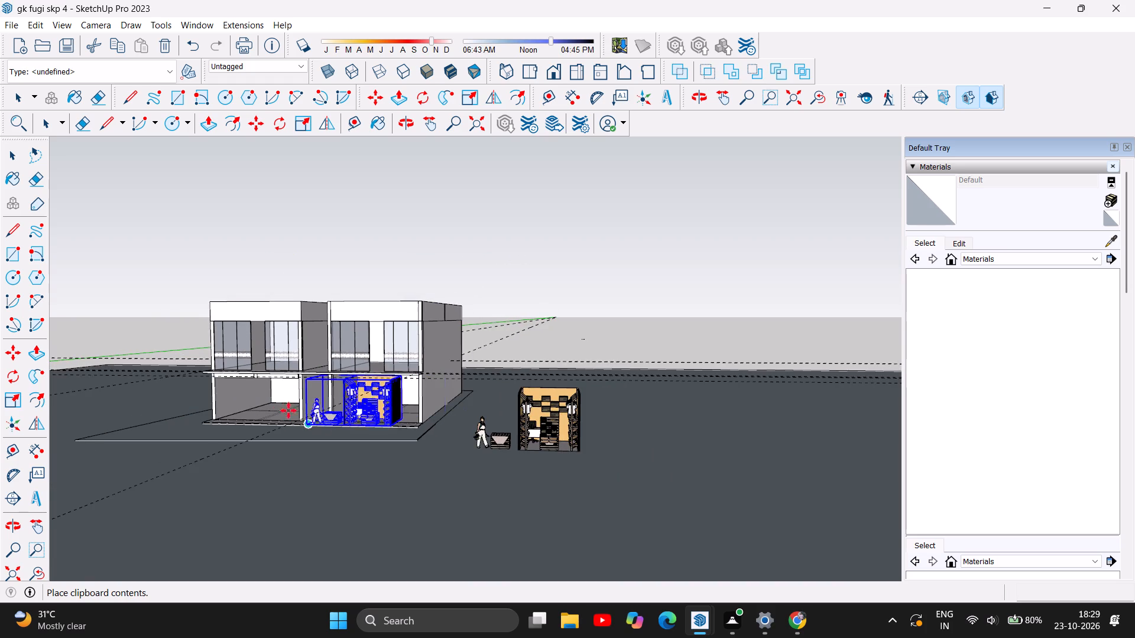
scroll(280, 406, up, 5)
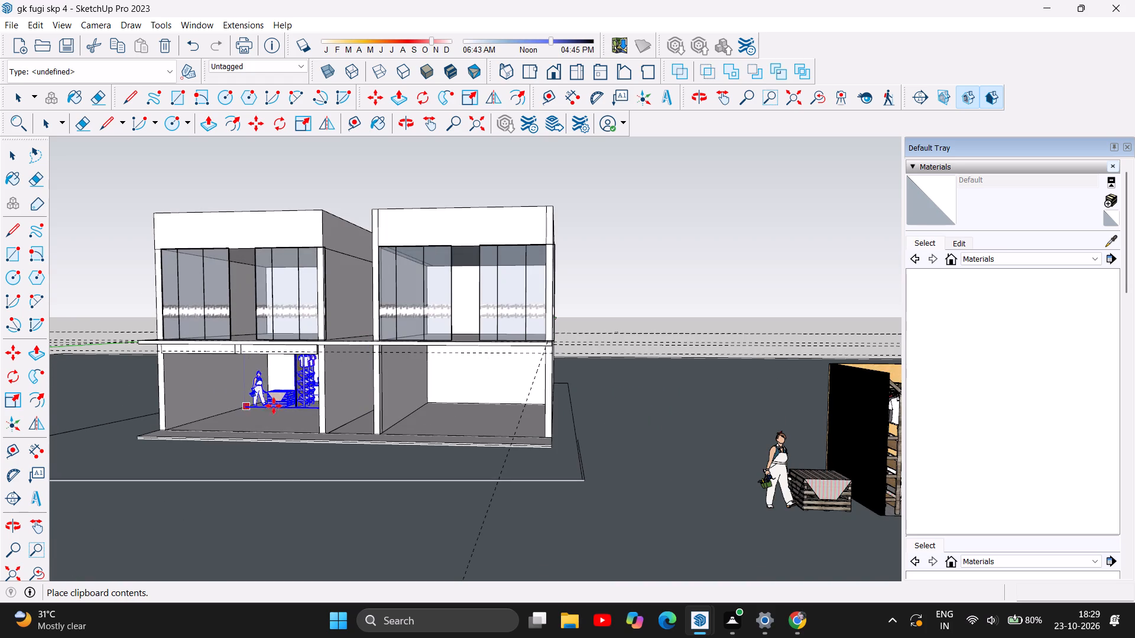
scroll(714, 506, down, 4)
scroll(586, 495, down, 6)
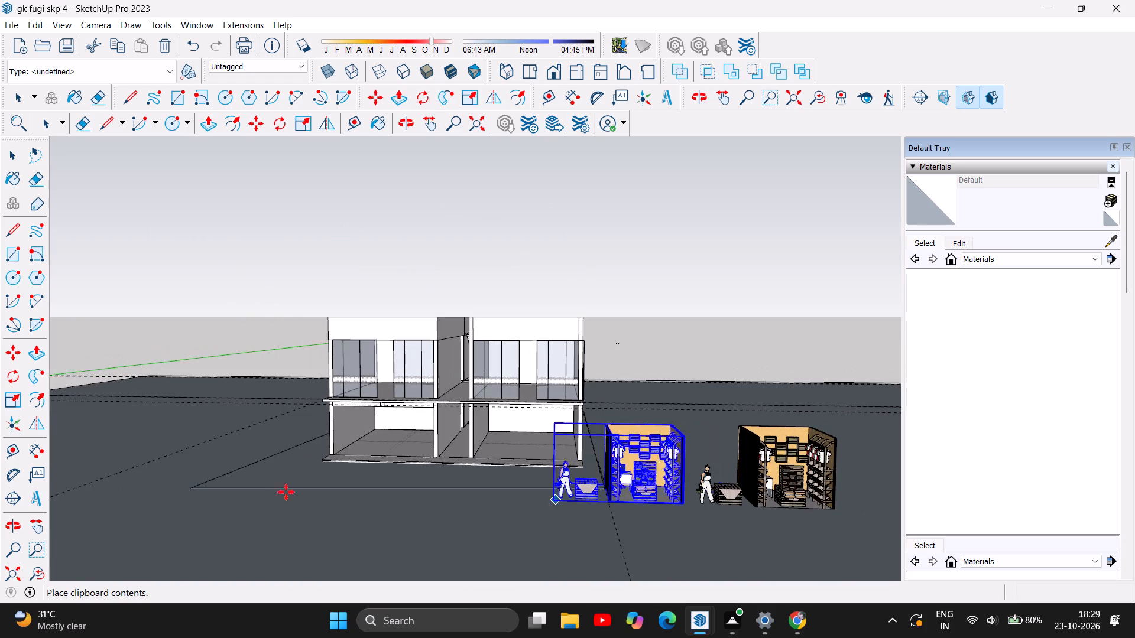
scroll(256, 455, up, 7)
scroll(335, 441, up, 2)
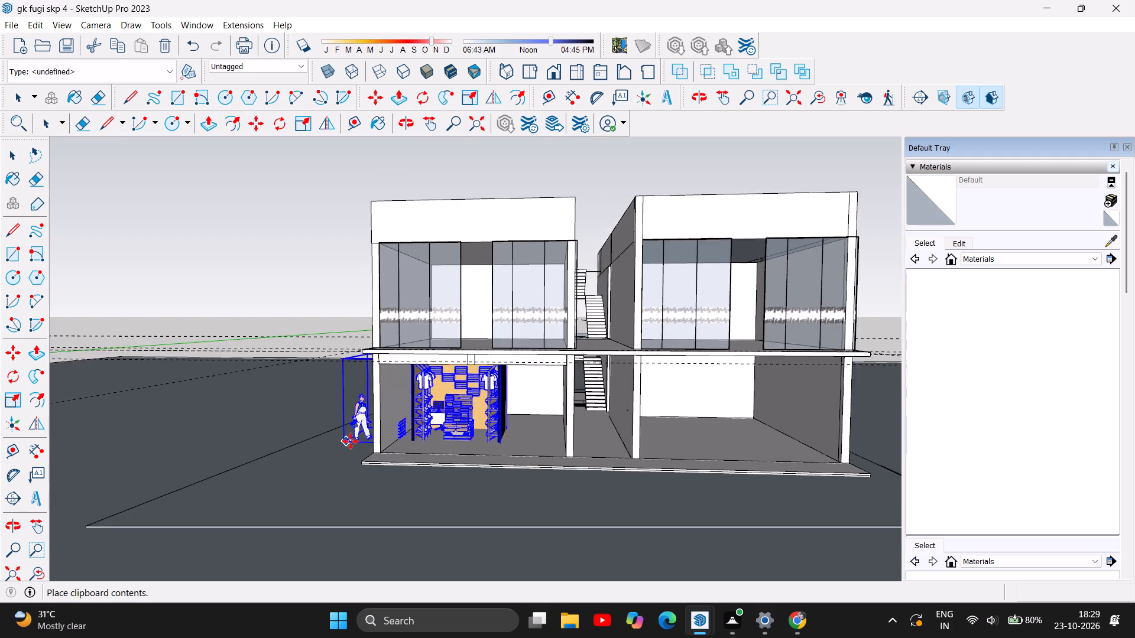
scroll(351, 441, up, 4)
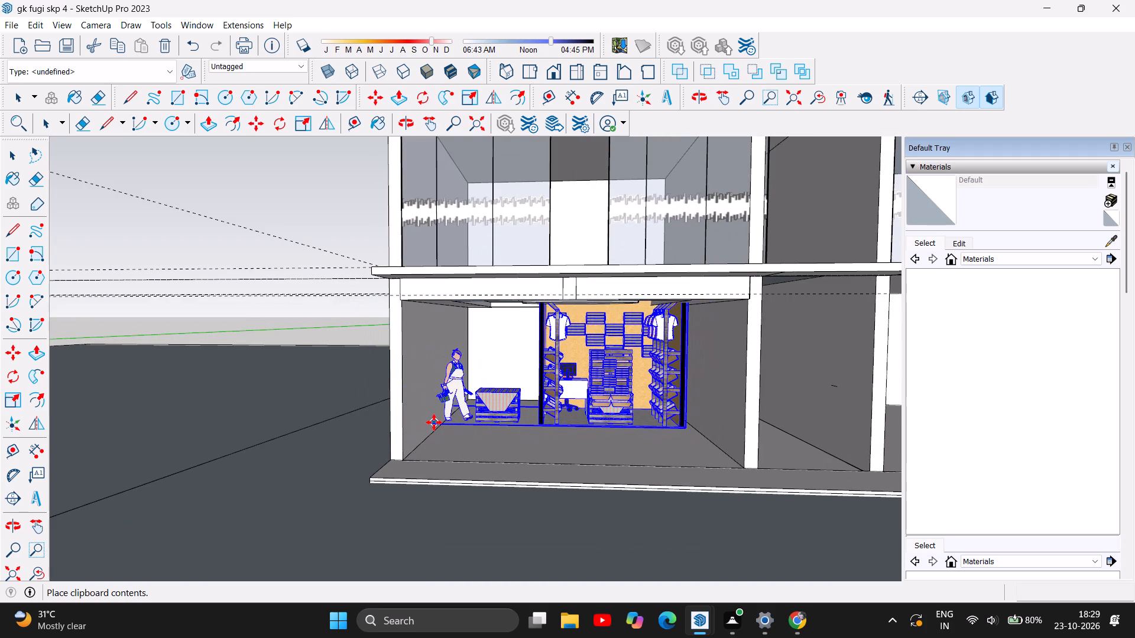
scroll(455, 419, up, 4)
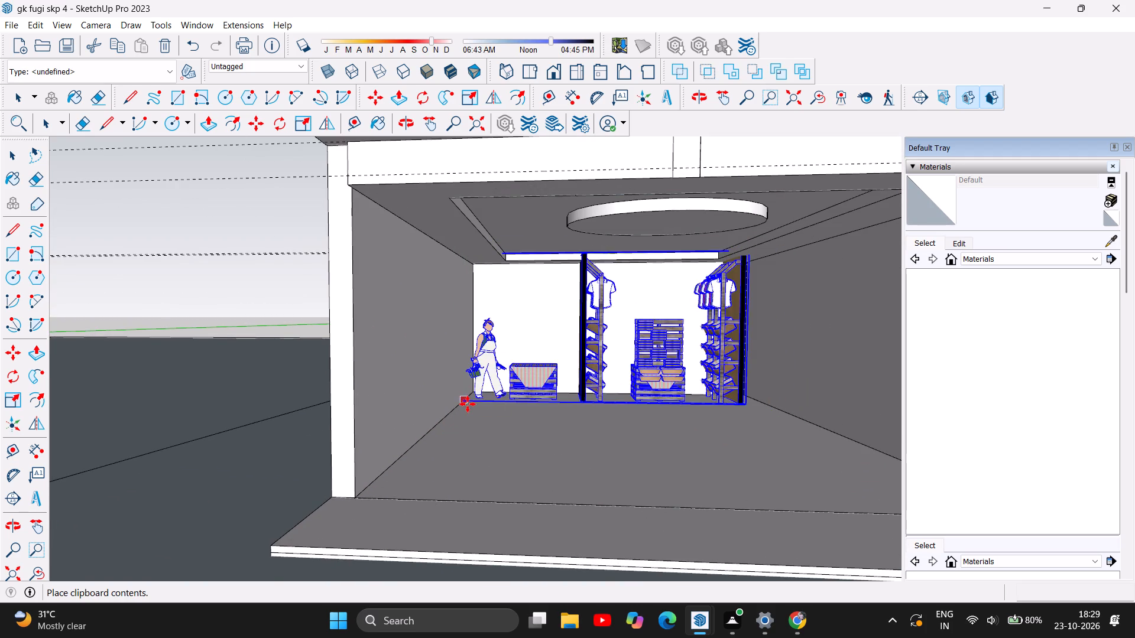
click(471, 404)
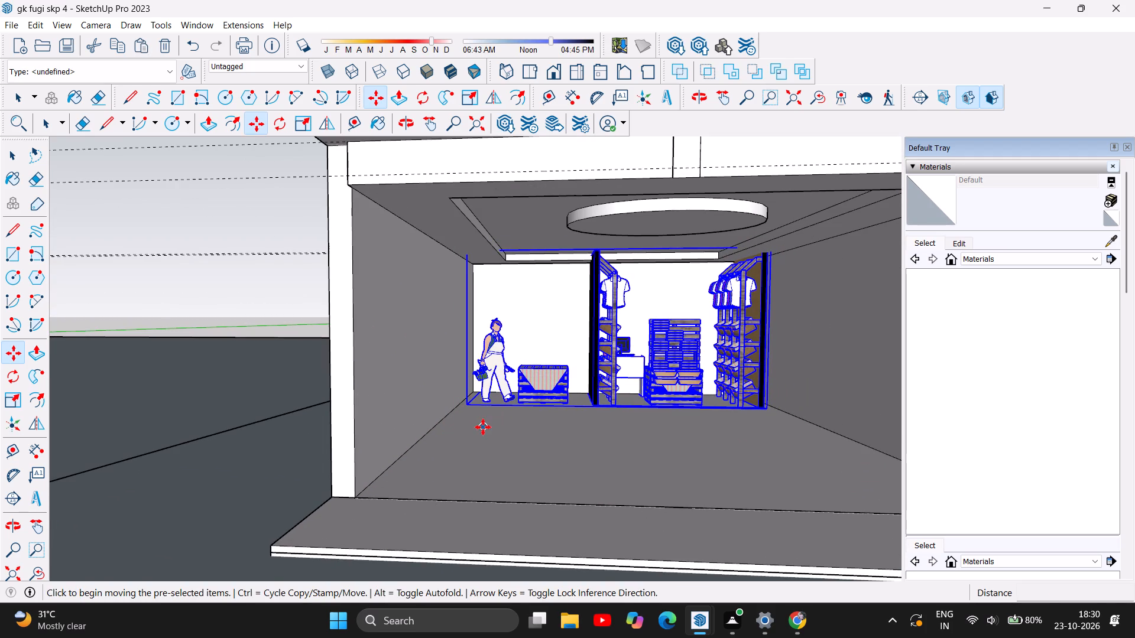
Move the pasted clothing-shop copy vertically up by about 4 inches, starting from the lower corner of its black side wall.
scroll(649, 422, up, 2)
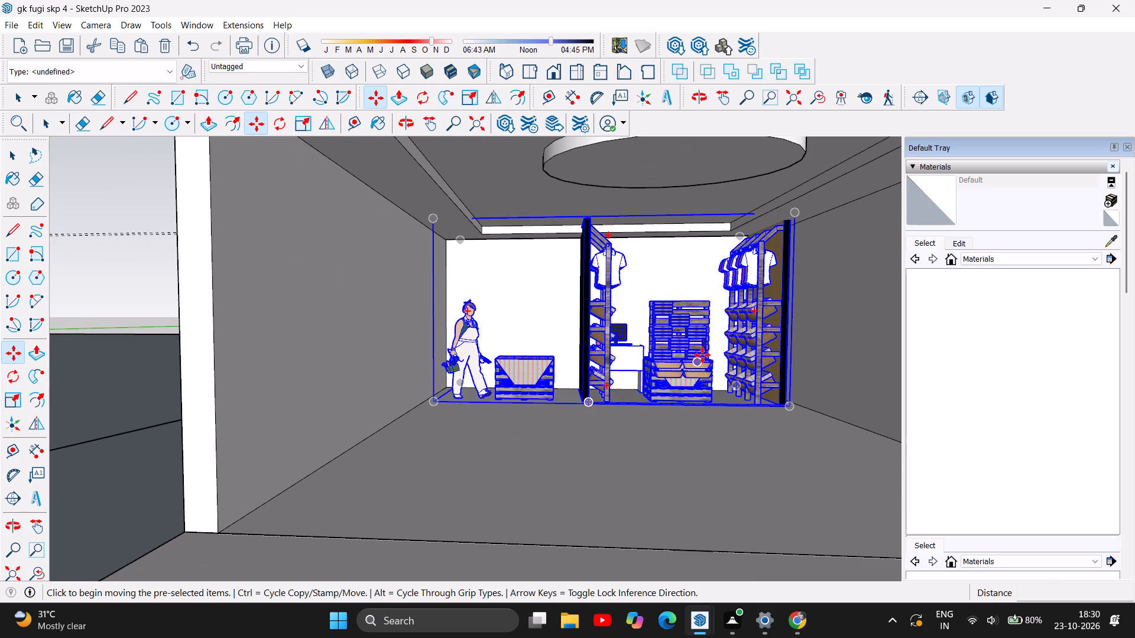
scroll(702, 355, up, 5)
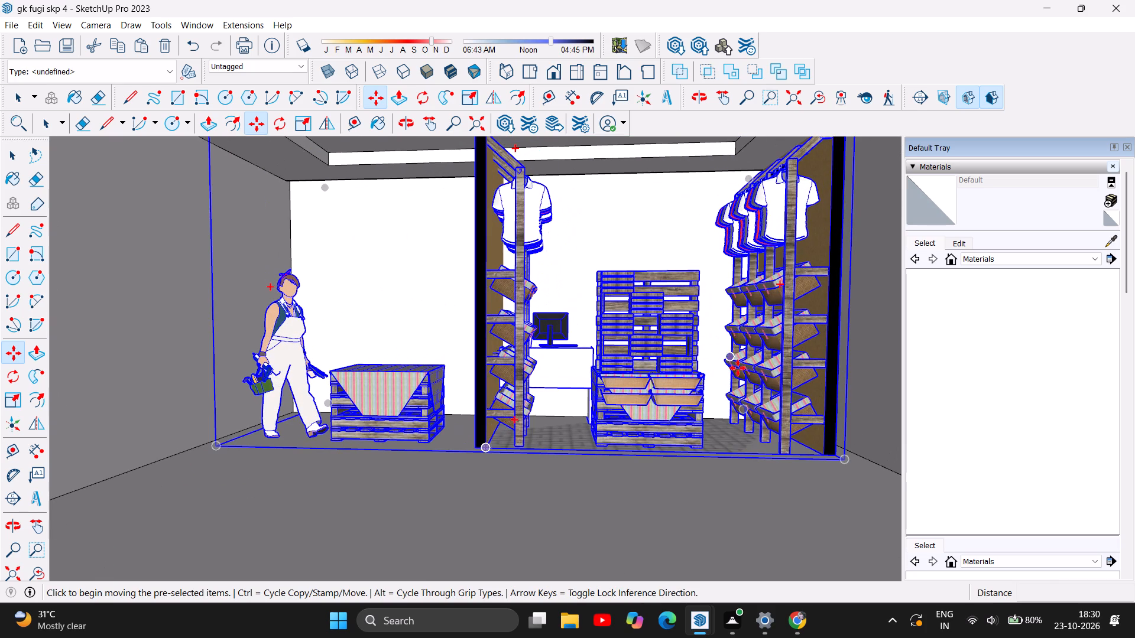
scroll(768, 395, up, 1)
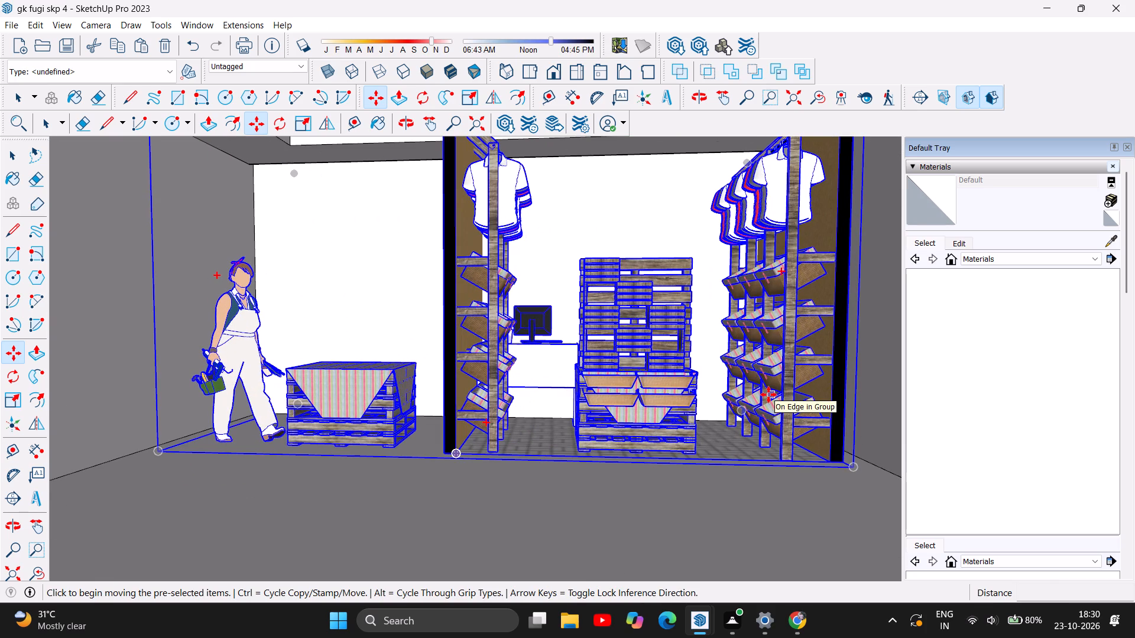
scroll(768, 395, down, 3)
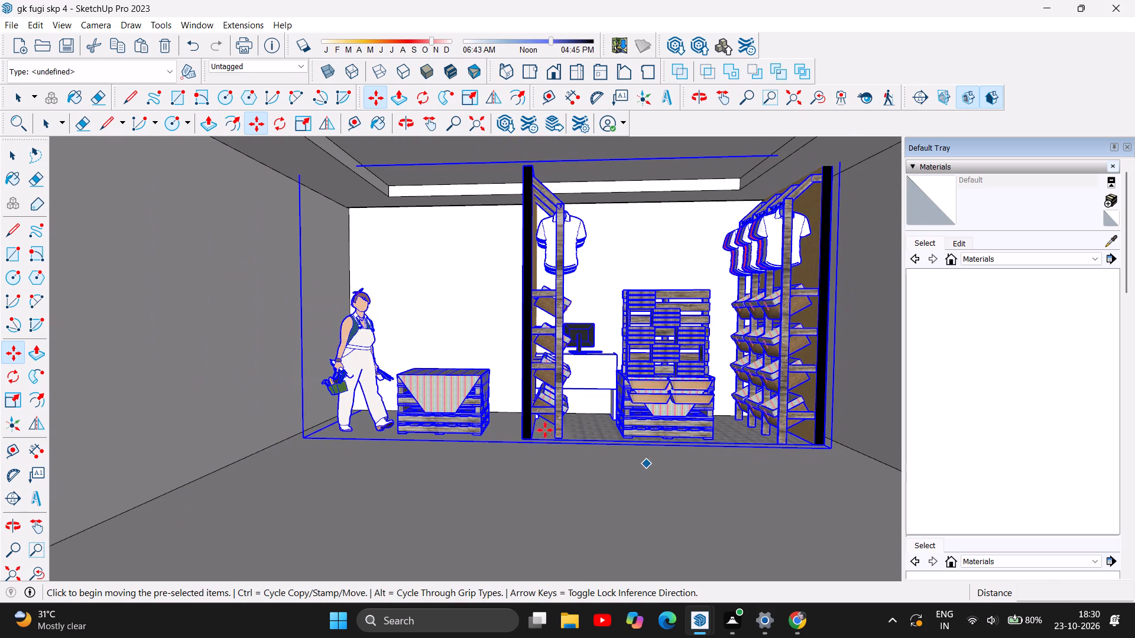
drag(531, 441, 523, 454)
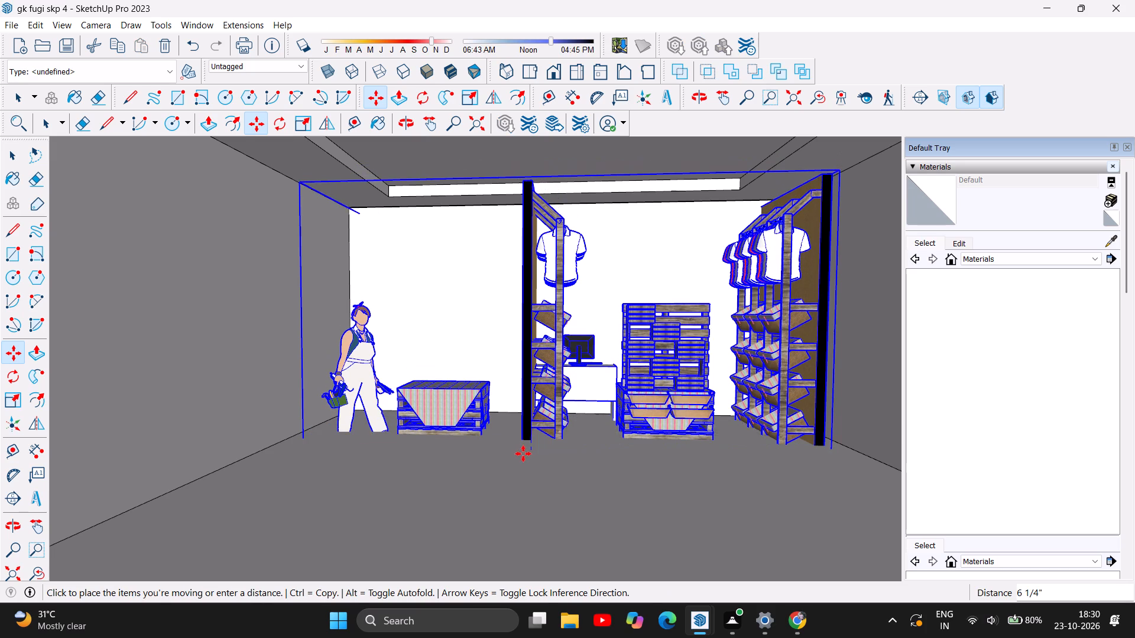
drag(523, 454, 528, 422)
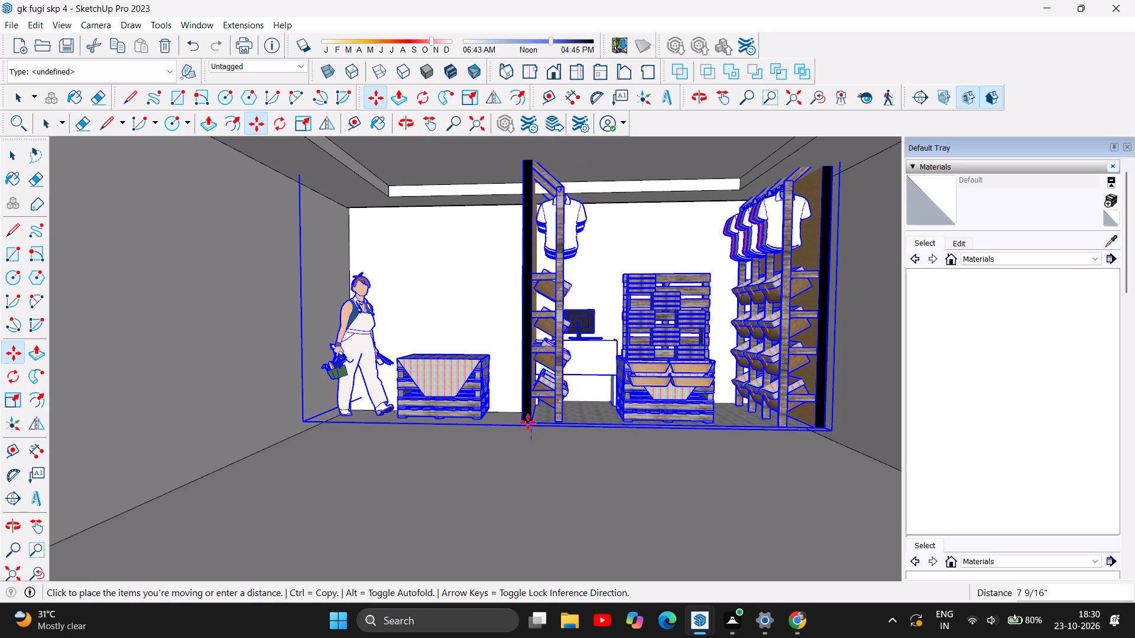
drag(528, 422, 531, 431)
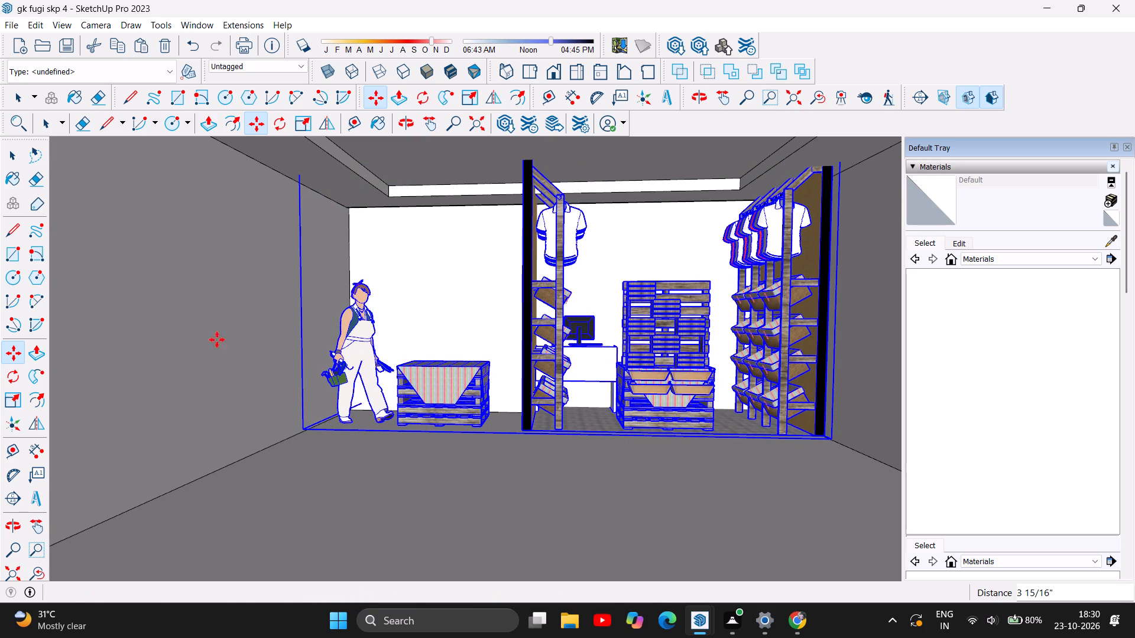
Scale the clothing-shop copy up slightly and uniformly from its front lower corner toward the bay's side wall, and clear the selection.
click(14, 393)
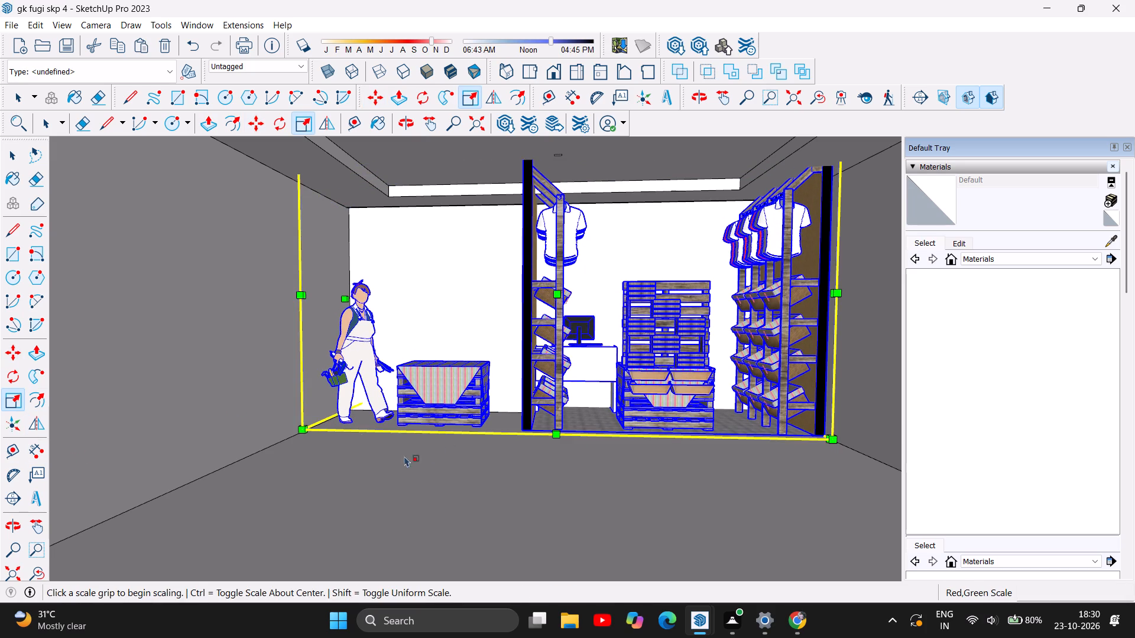
drag(302, 429, 286, 447)
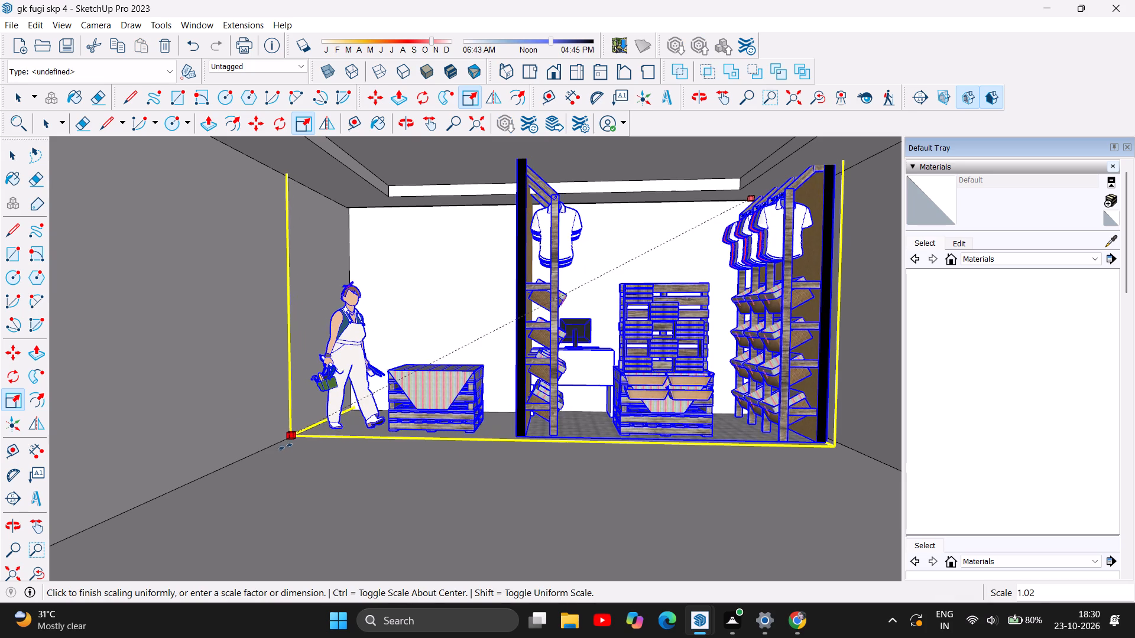
drag(286, 447, 309, 454)
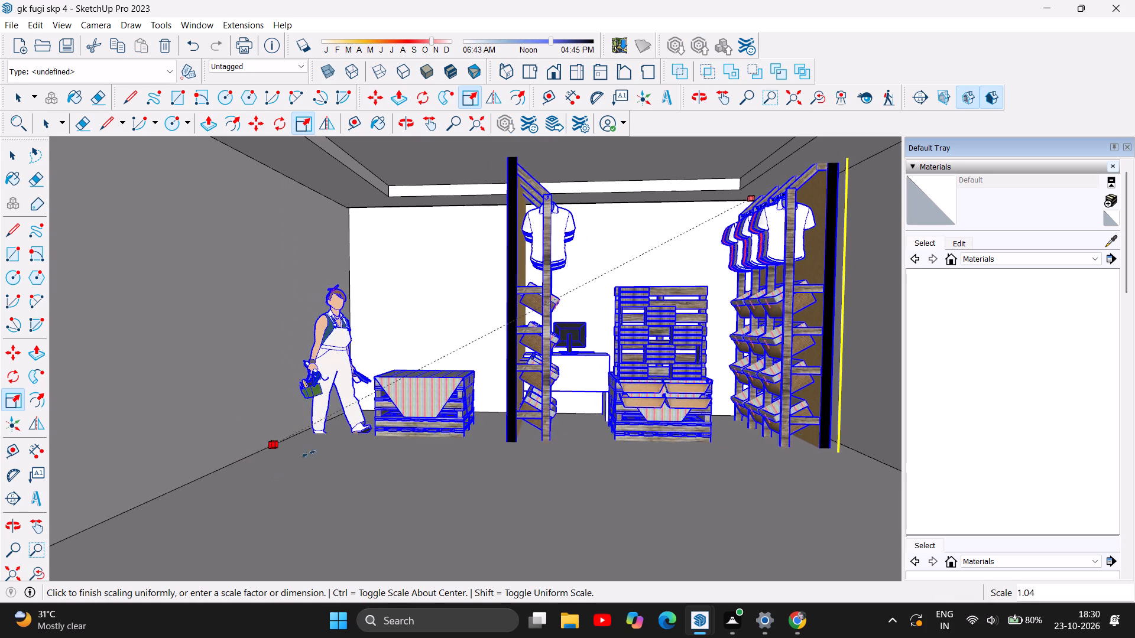
drag(309, 454, 326, 461)
scroll(580, 427, down, 6)
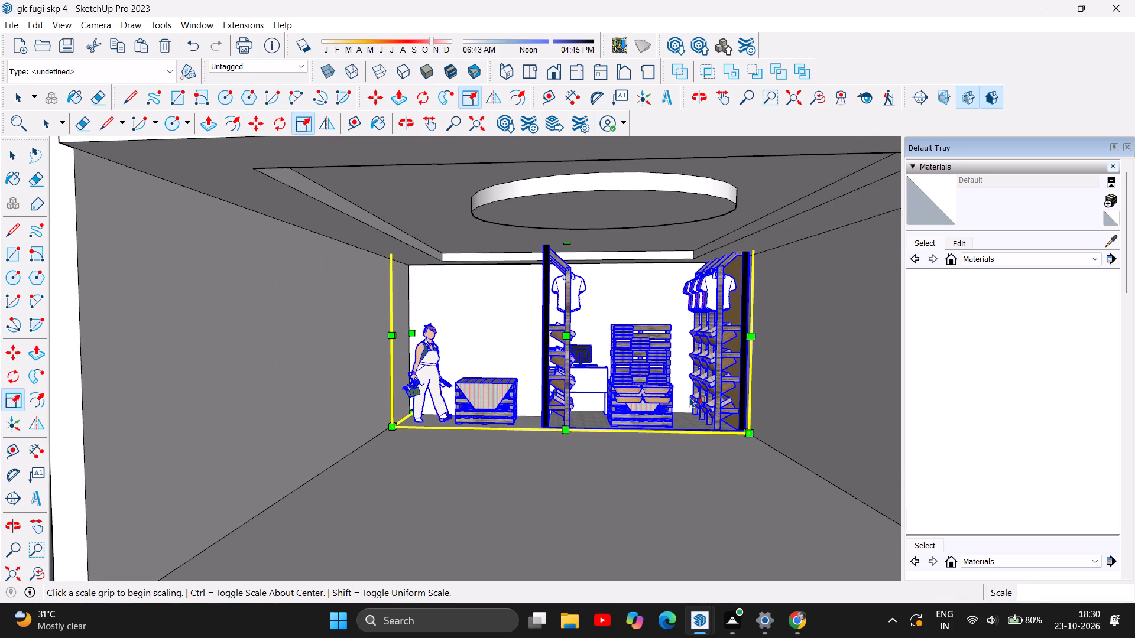
scroll(690, 397, up, 5)
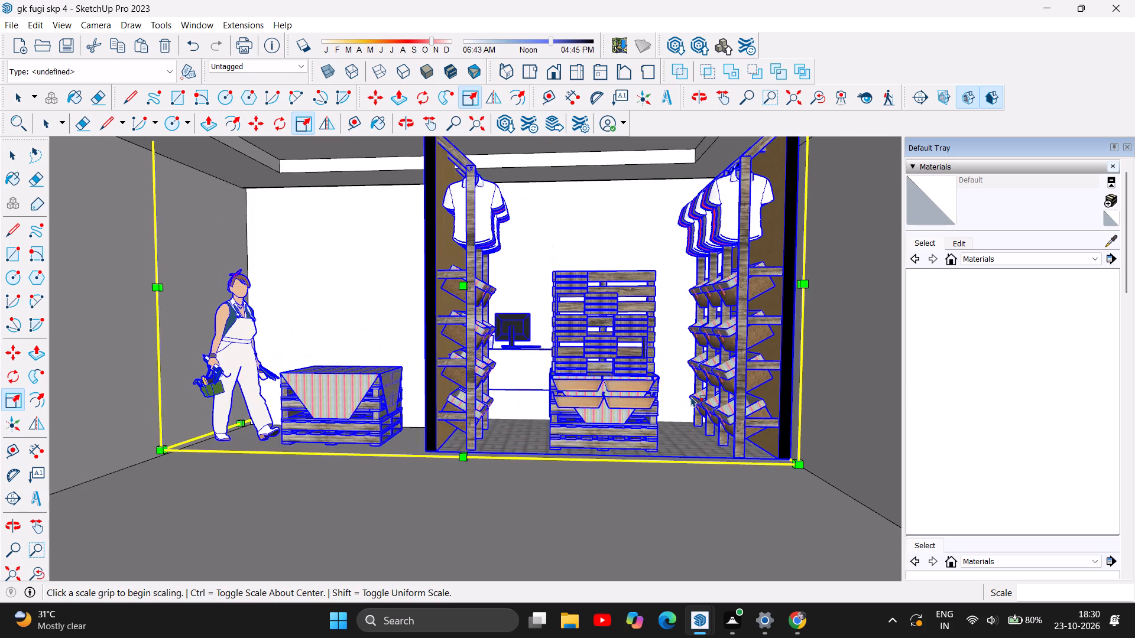
scroll(691, 396, down, 17)
scroll(691, 396, down, 5)
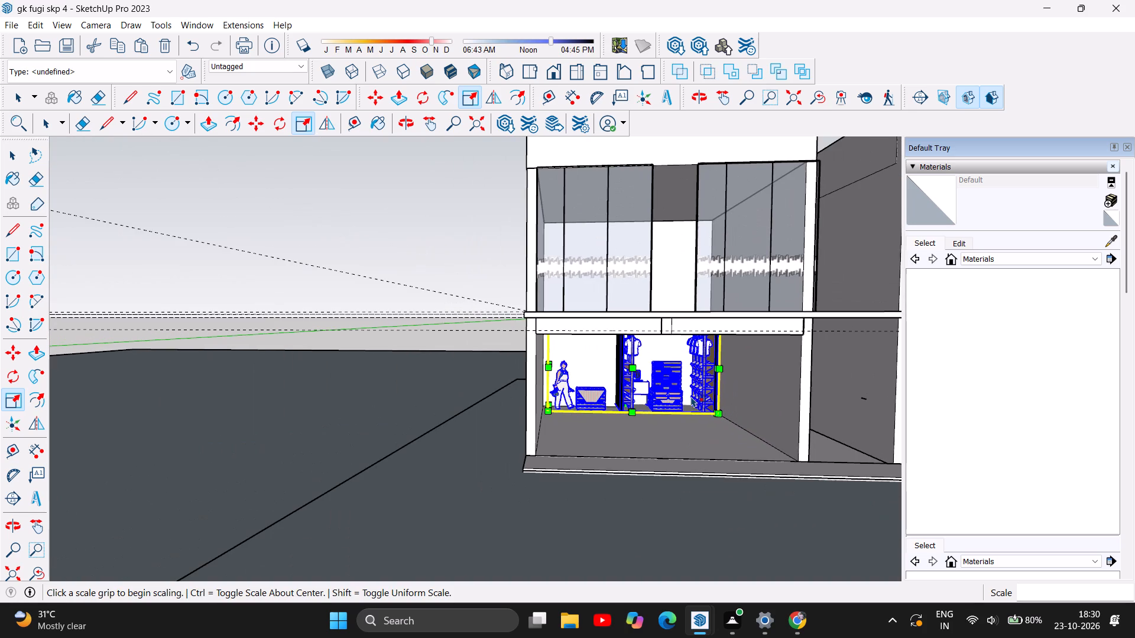
click(413, 212)
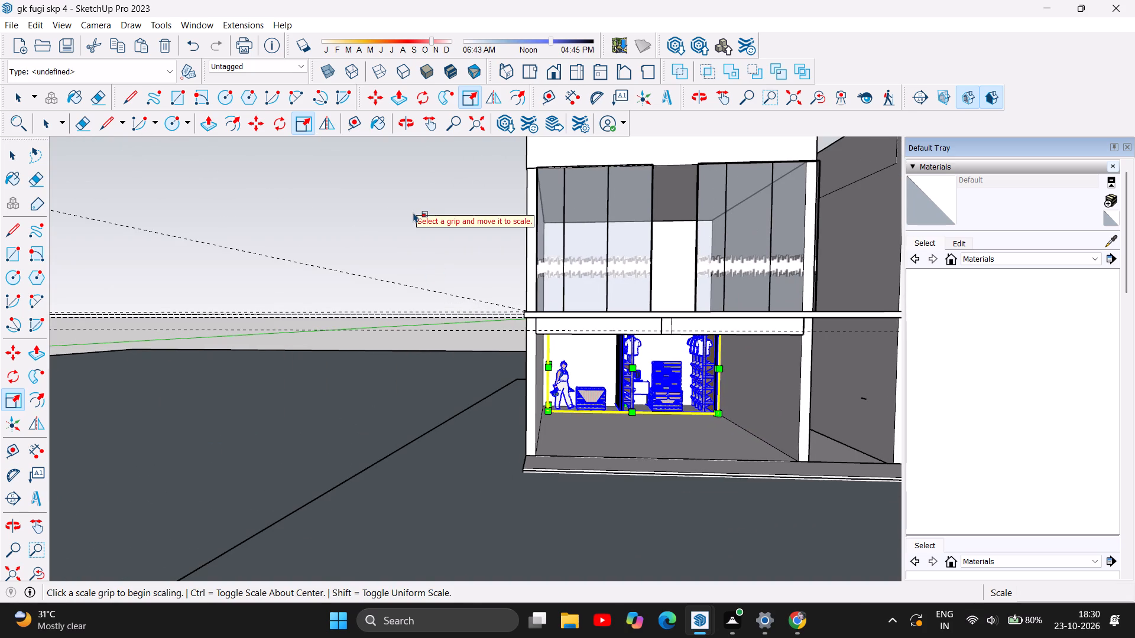
key(Escape)
Examine how the scaled clothing-shop copy sits on the bay floor and fits between the side walls and false ceiling.
scroll(726, 395, up, 4)
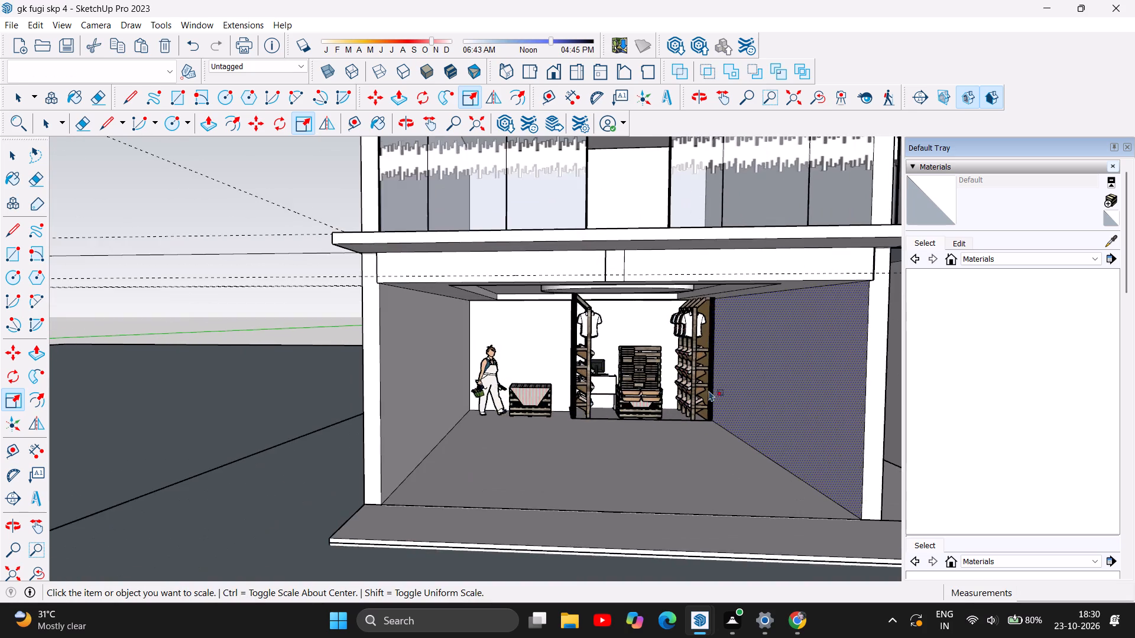
scroll(687, 386, up, 7)
scroll(615, 417, up, 5)
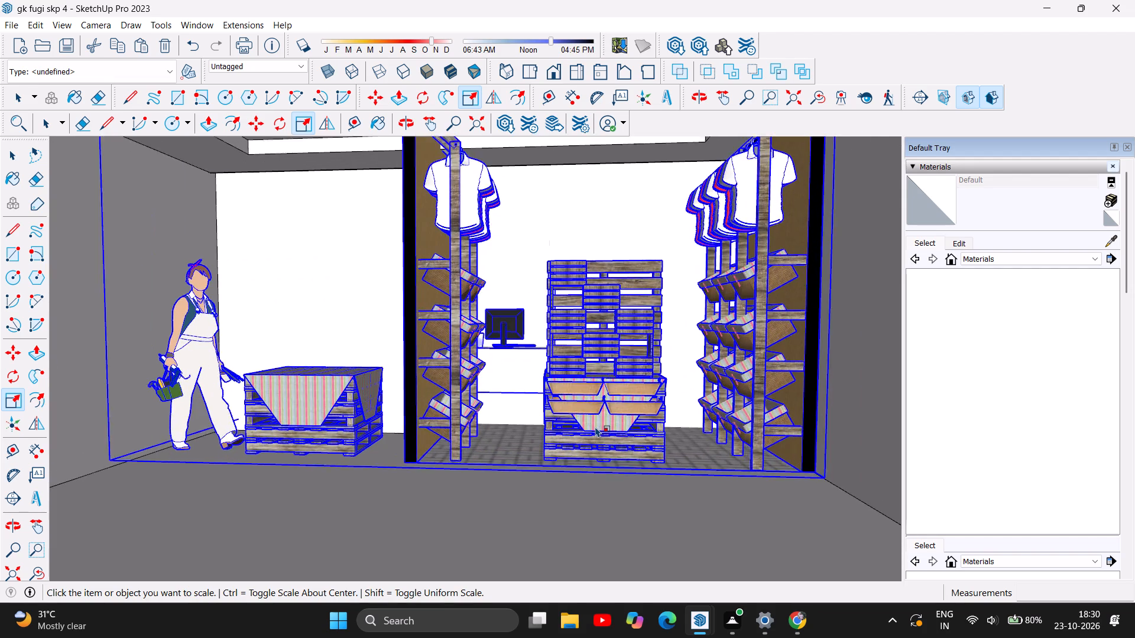
scroll(595, 427, up, 1)
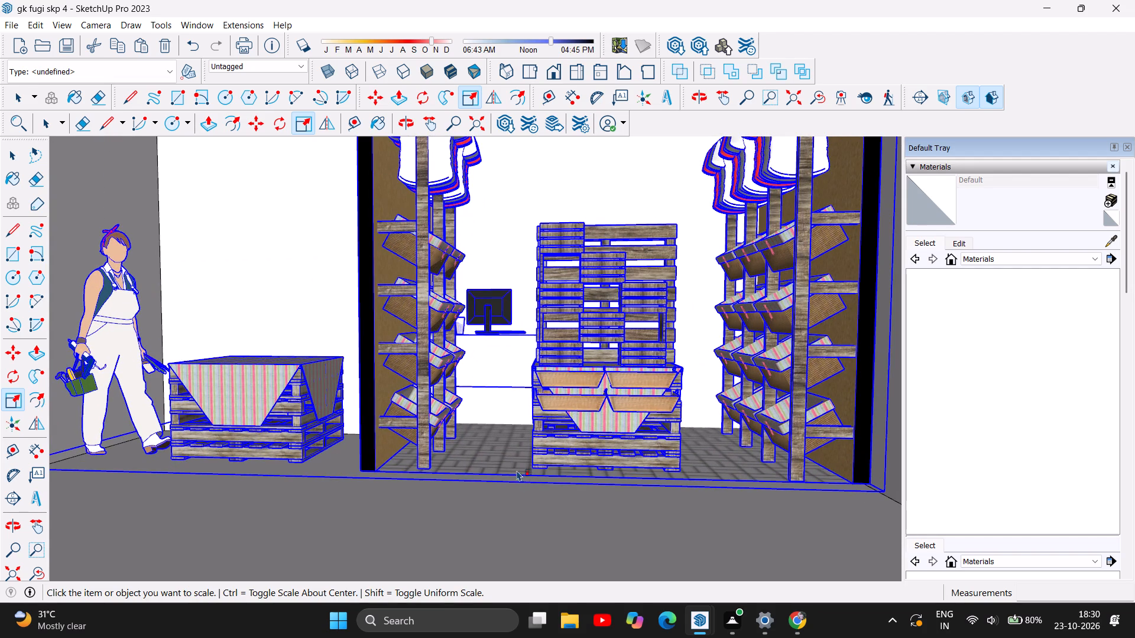
scroll(614, 499, up, 3)
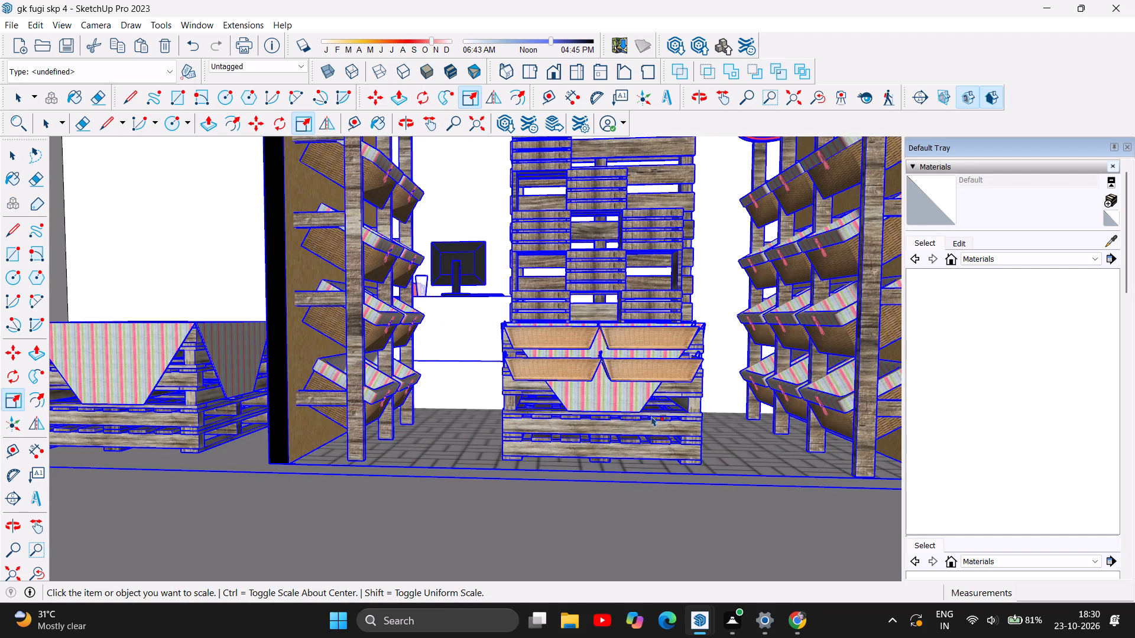
scroll(680, 416, down, 4)
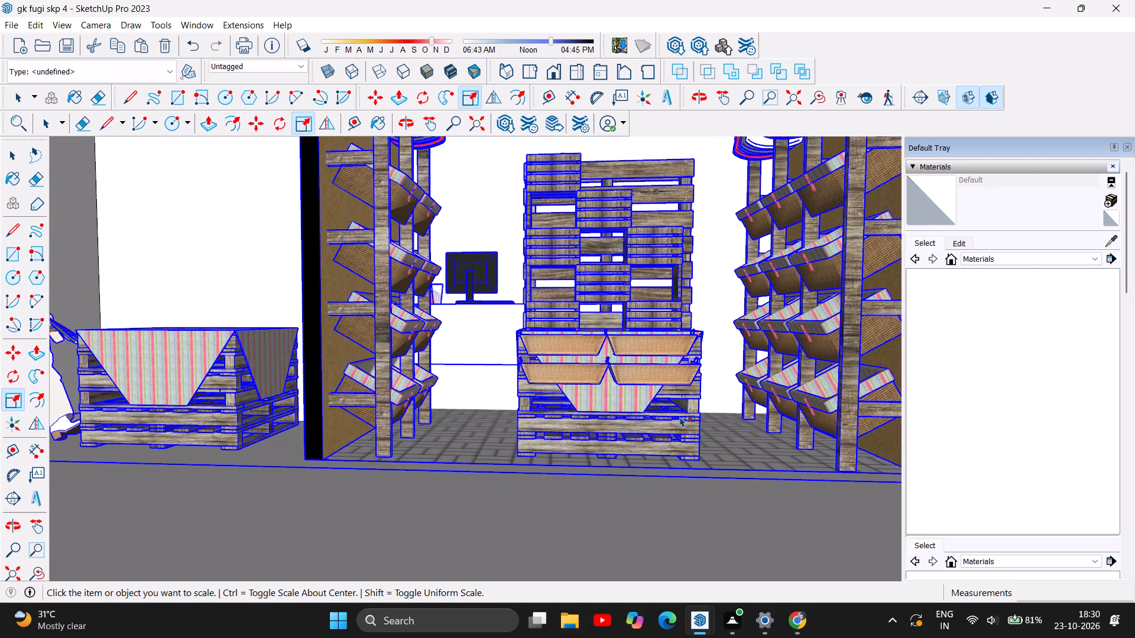
scroll(514, 484, down, 11)
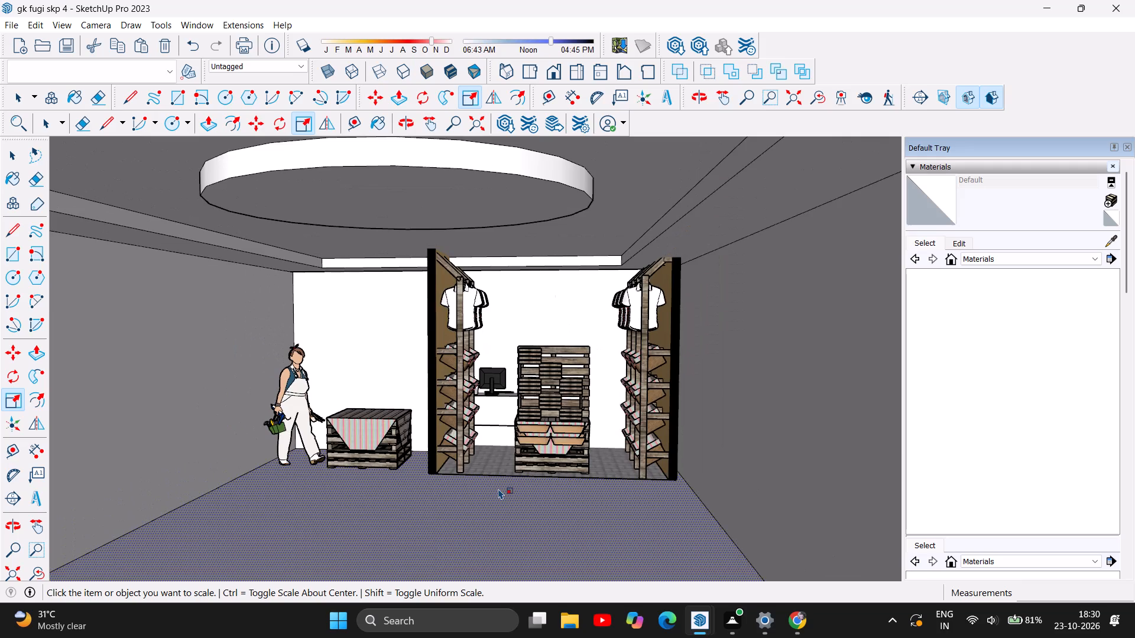
scroll(498, 489, down, 10)
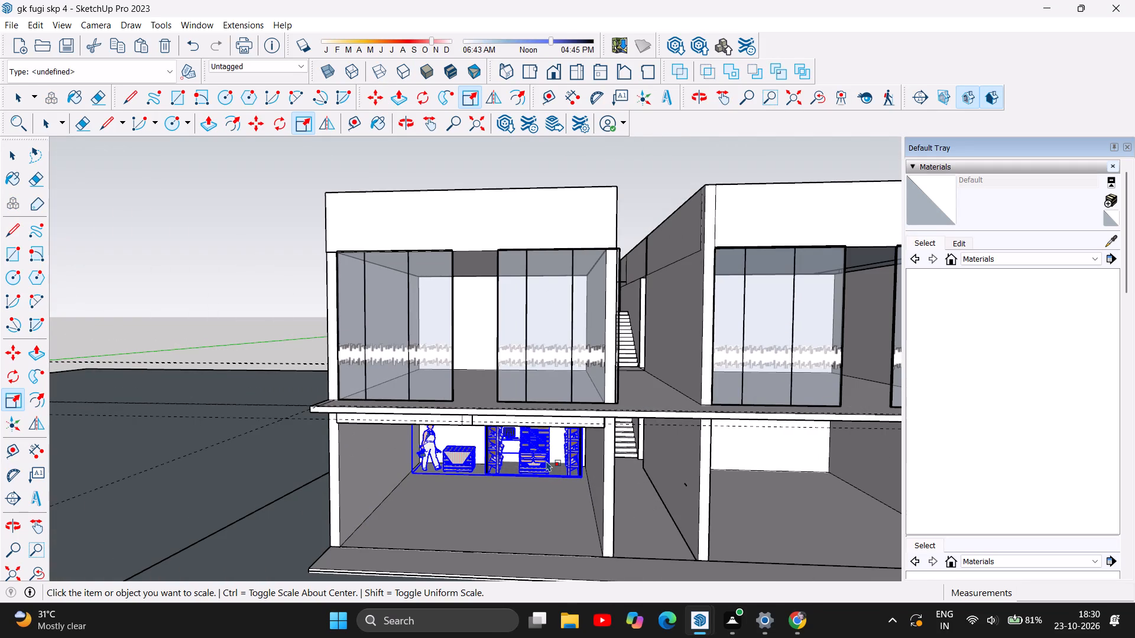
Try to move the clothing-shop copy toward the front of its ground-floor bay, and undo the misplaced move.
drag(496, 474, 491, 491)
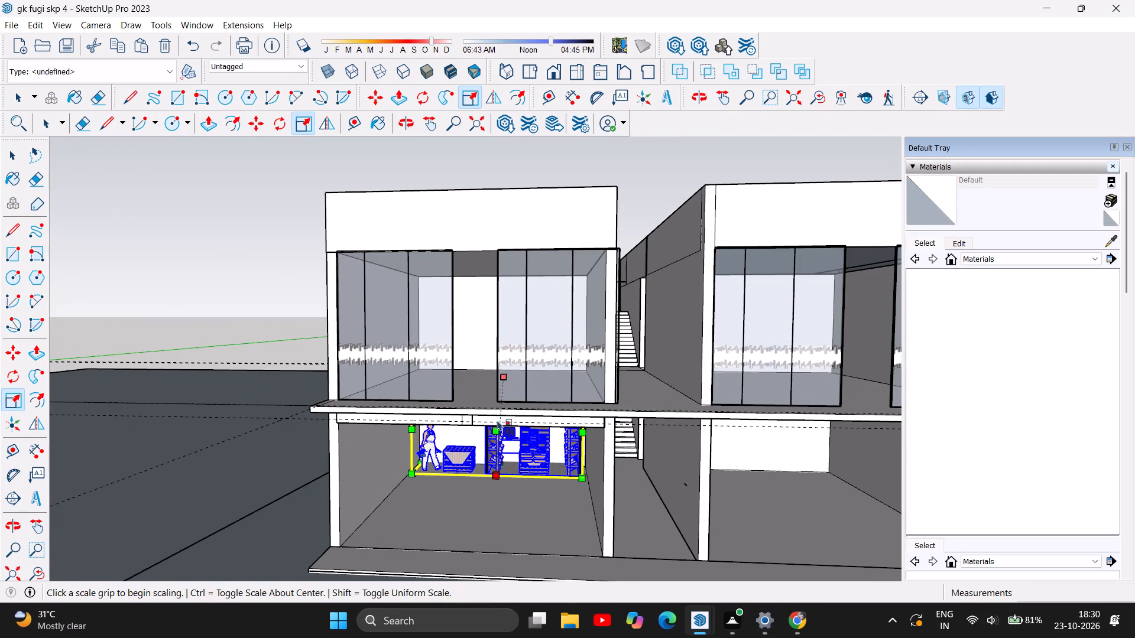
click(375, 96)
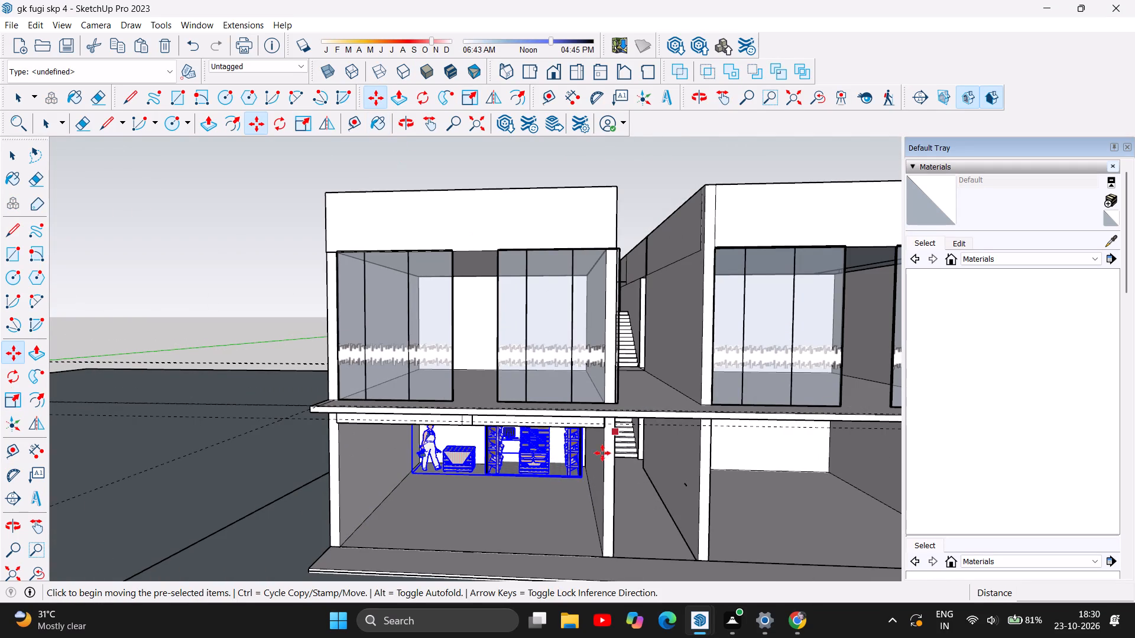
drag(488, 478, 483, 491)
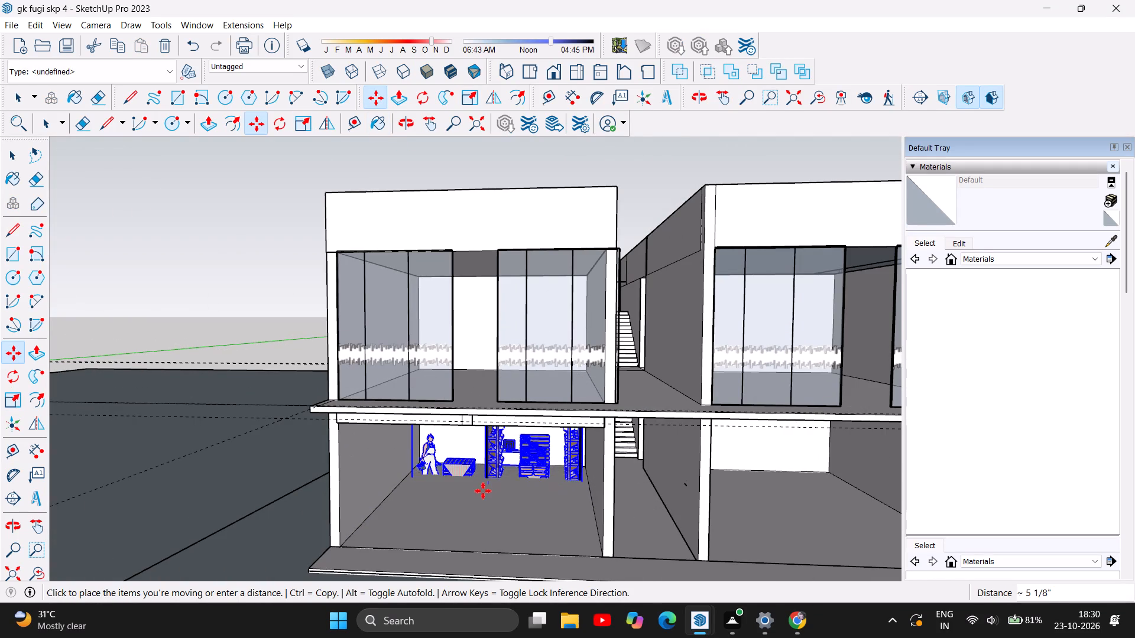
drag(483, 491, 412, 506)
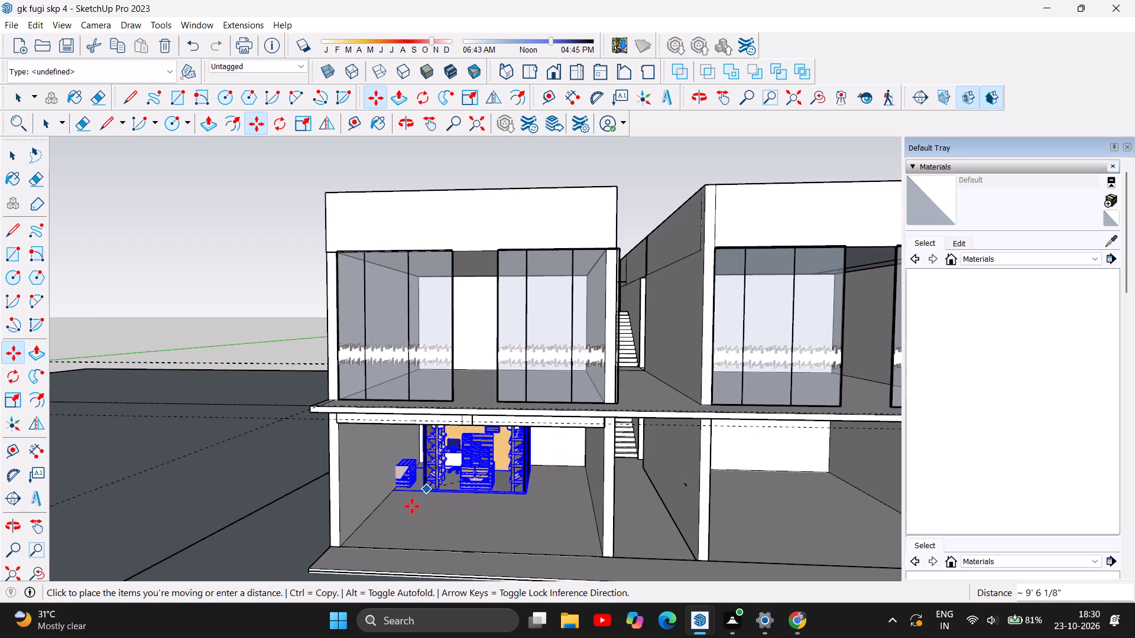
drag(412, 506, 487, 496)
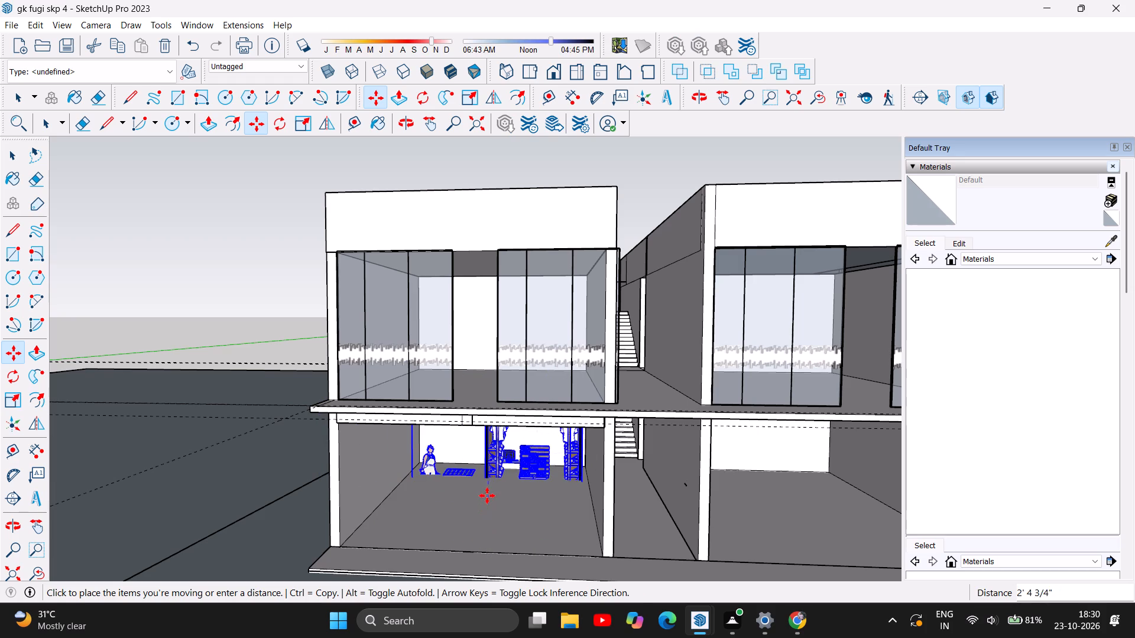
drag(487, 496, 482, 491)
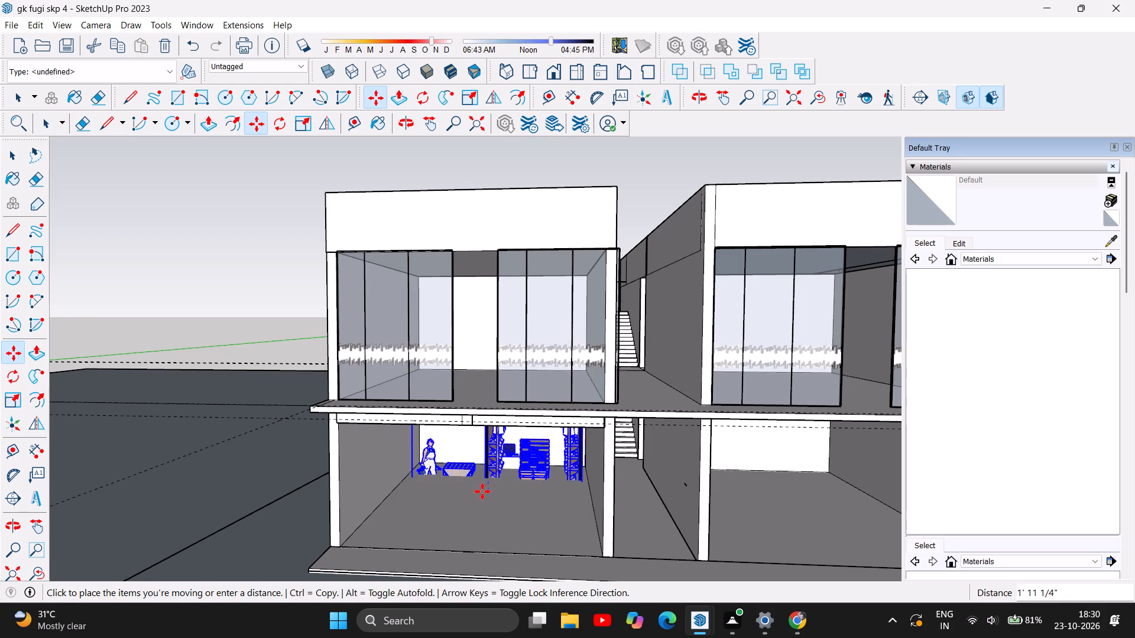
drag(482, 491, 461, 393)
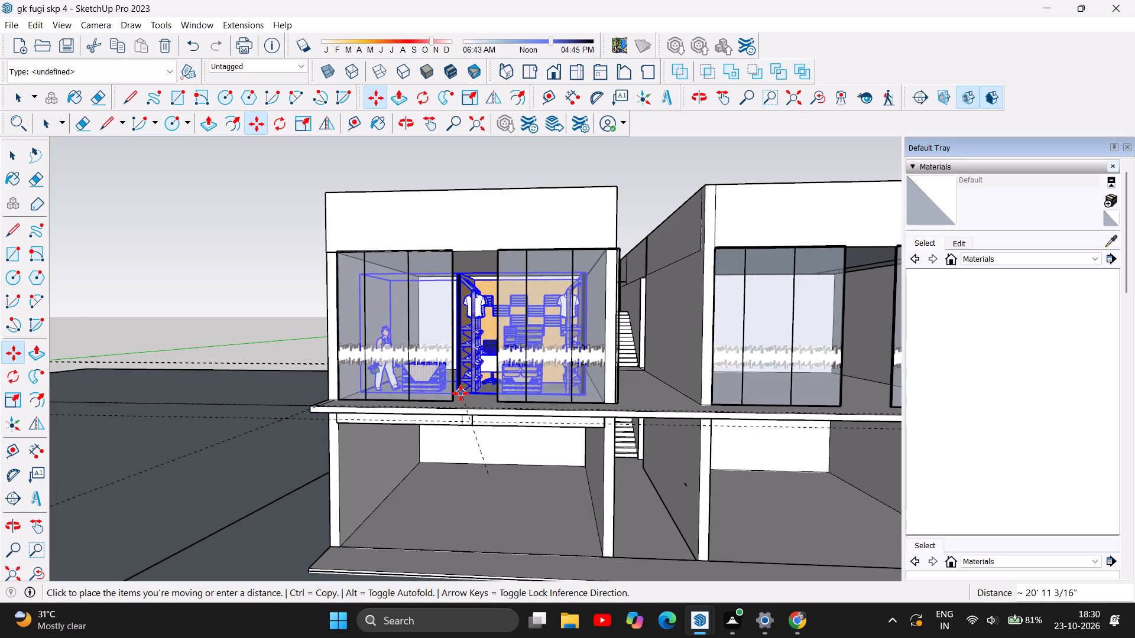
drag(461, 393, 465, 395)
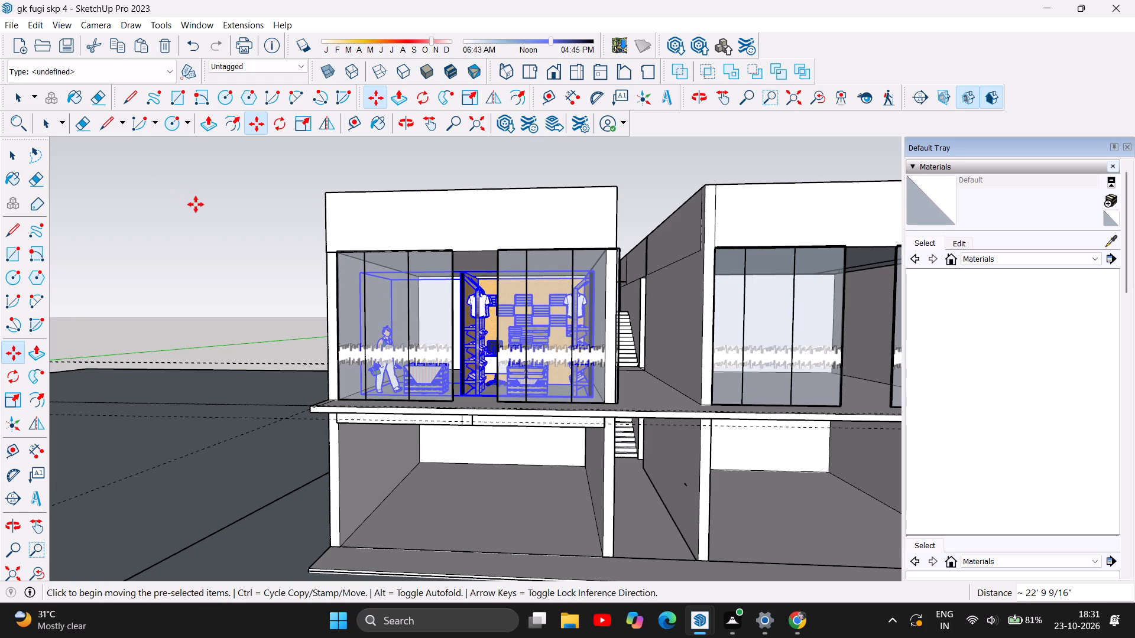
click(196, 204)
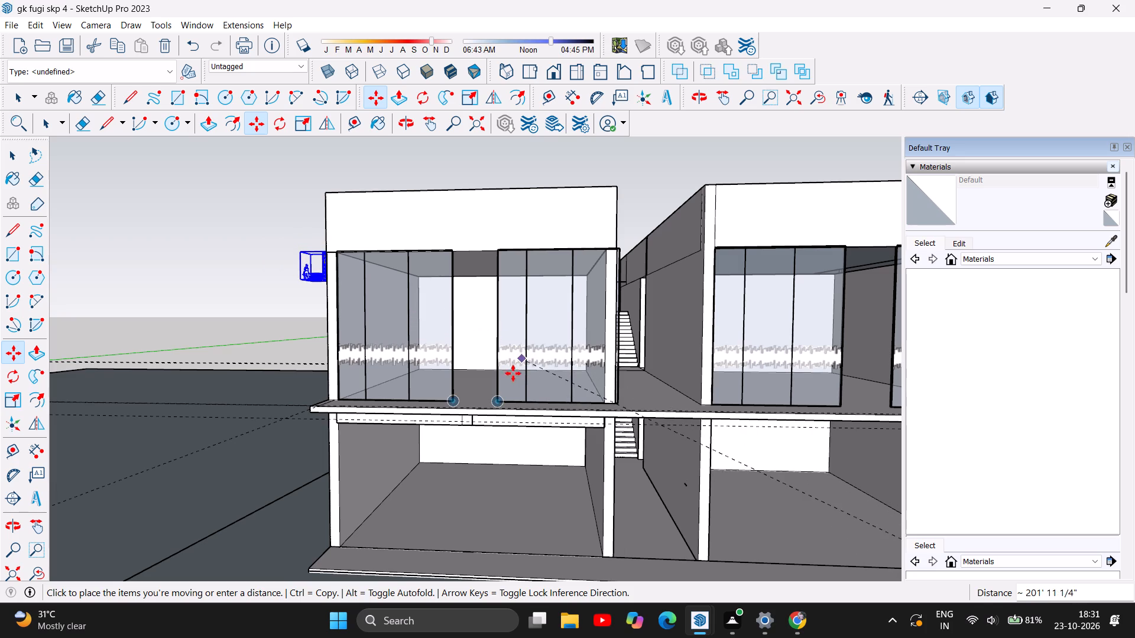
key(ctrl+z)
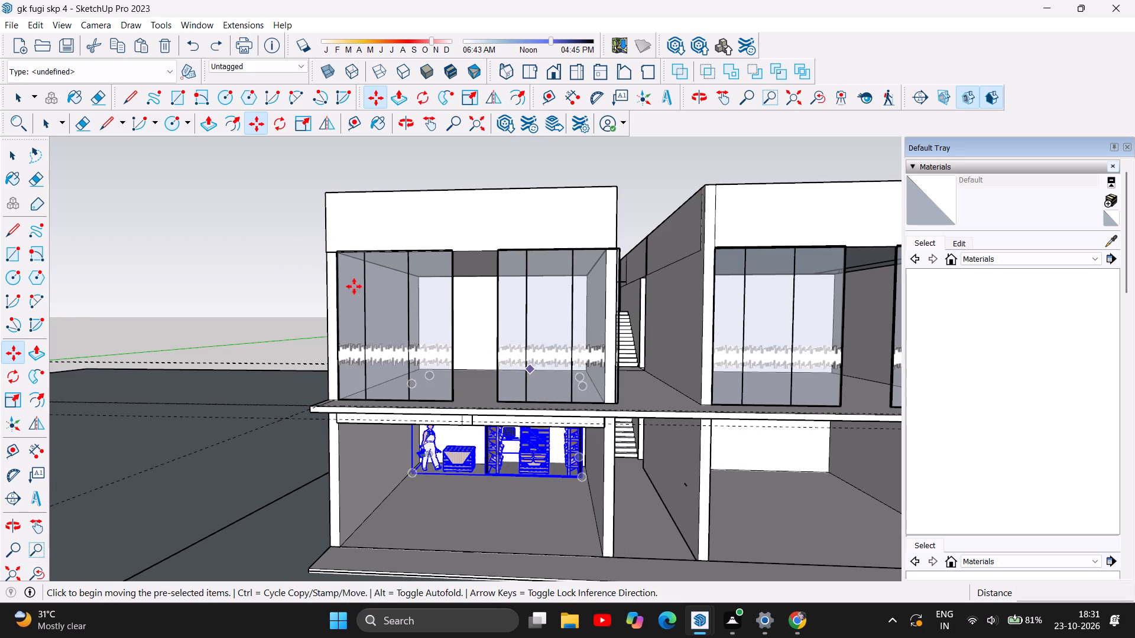
Move the clothing-shop copy up by about 3 inches from the top corner of its black side wall, and clear the selection.
scroll(476, 497, up, 11)
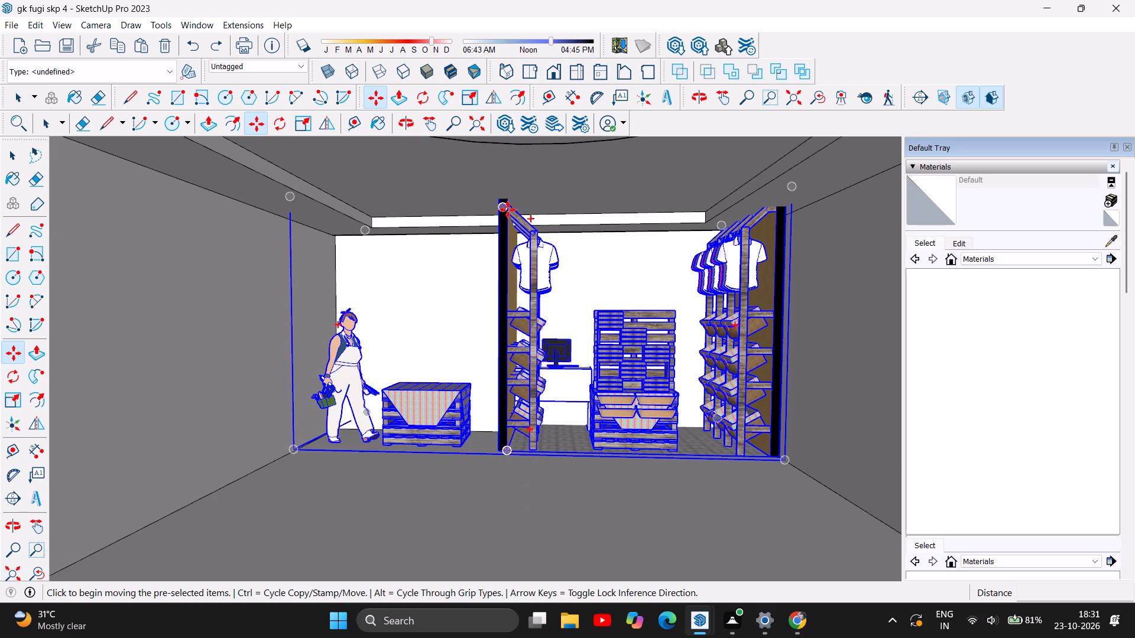
drag(508, 210, 505, 188)
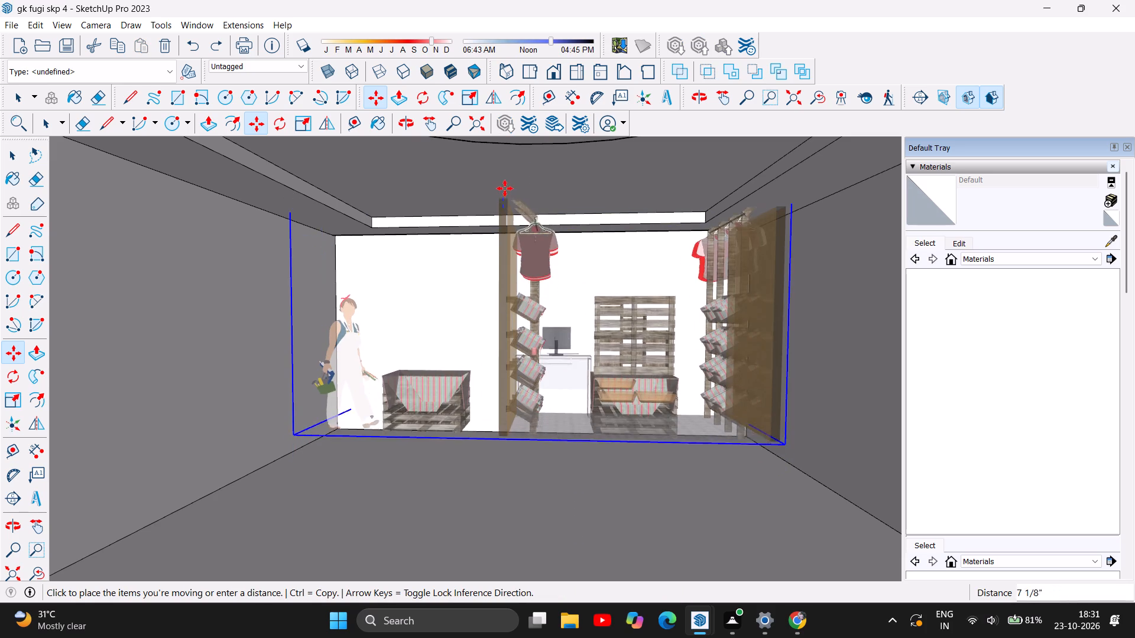
drag(505, 188, 498, 198)
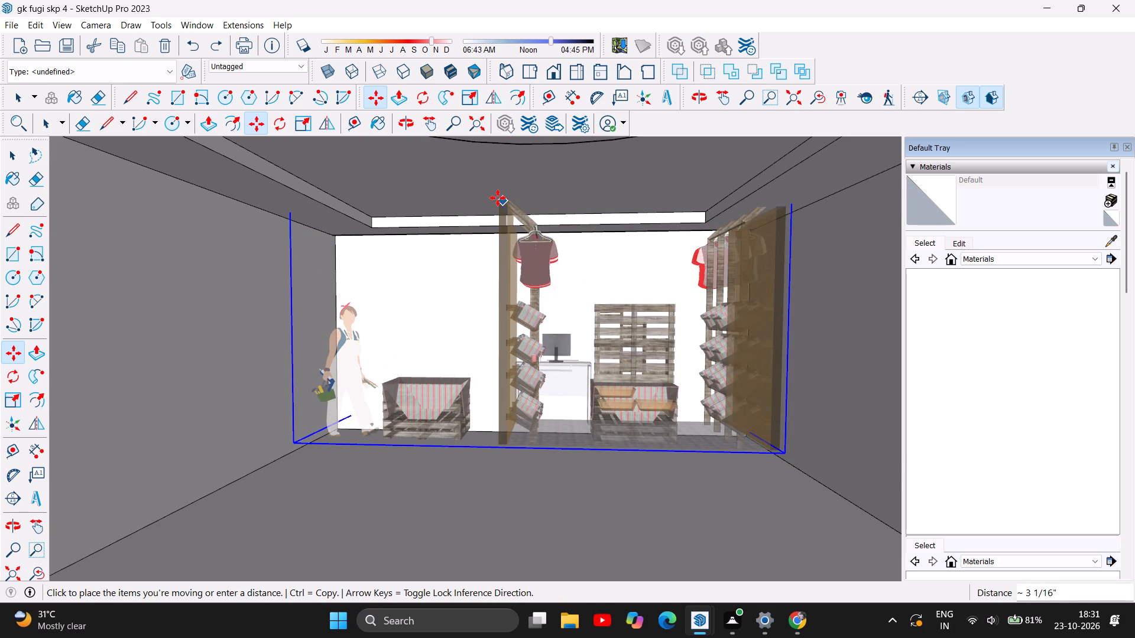
scroll(585, 414, down, 3)
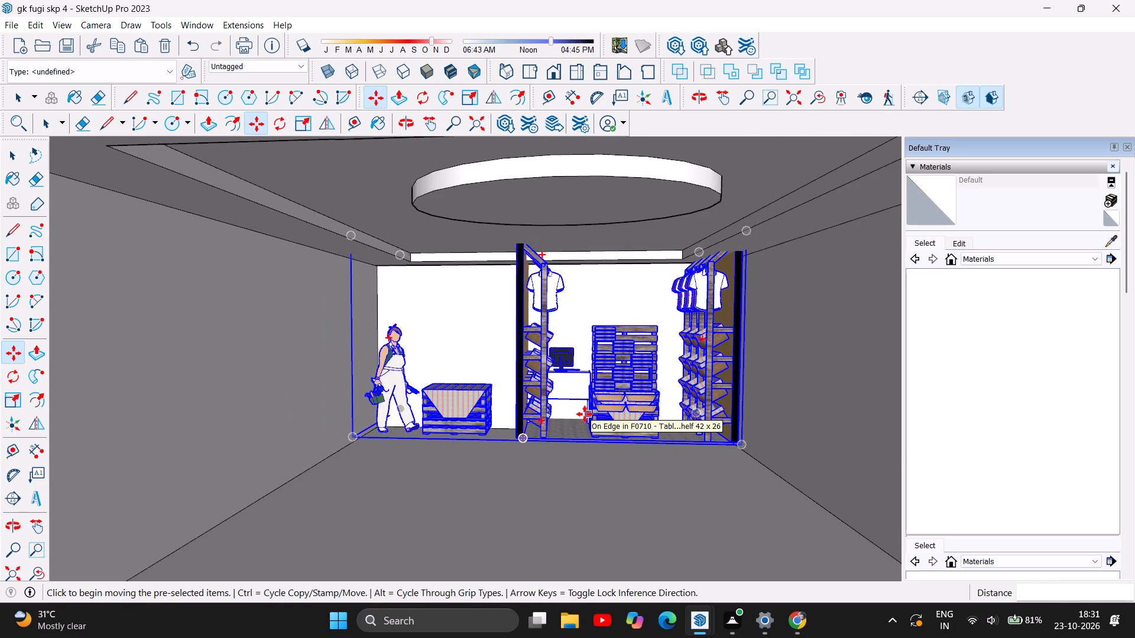
scroll(585, 414, down, 5)
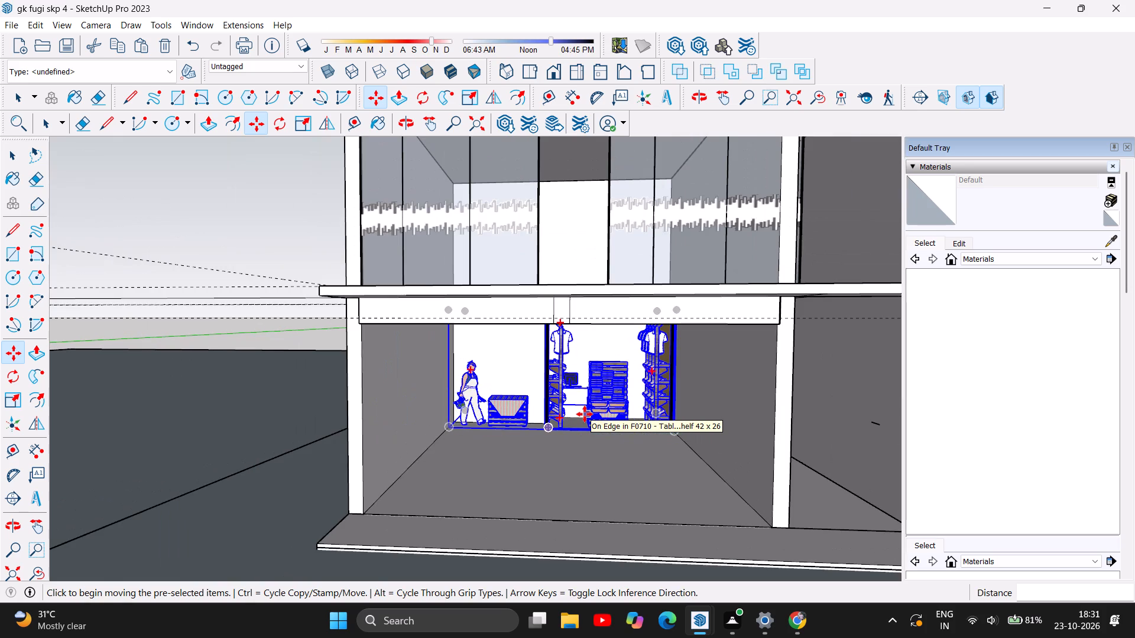
scroll(585, 414, down, 3)
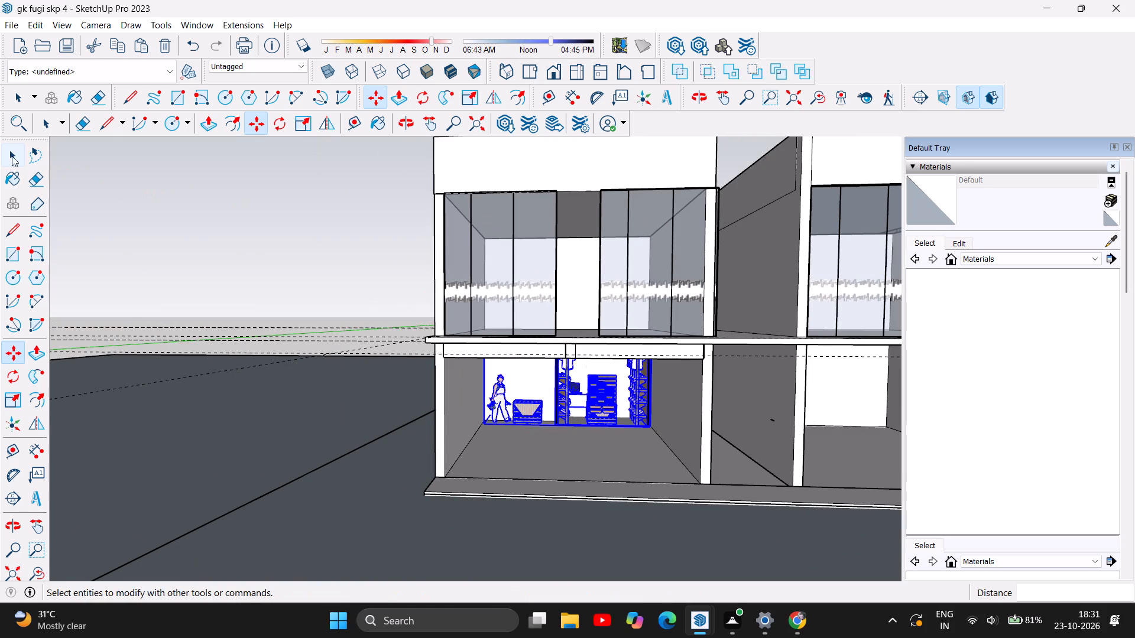
click(9, 154)
click(292, 213)
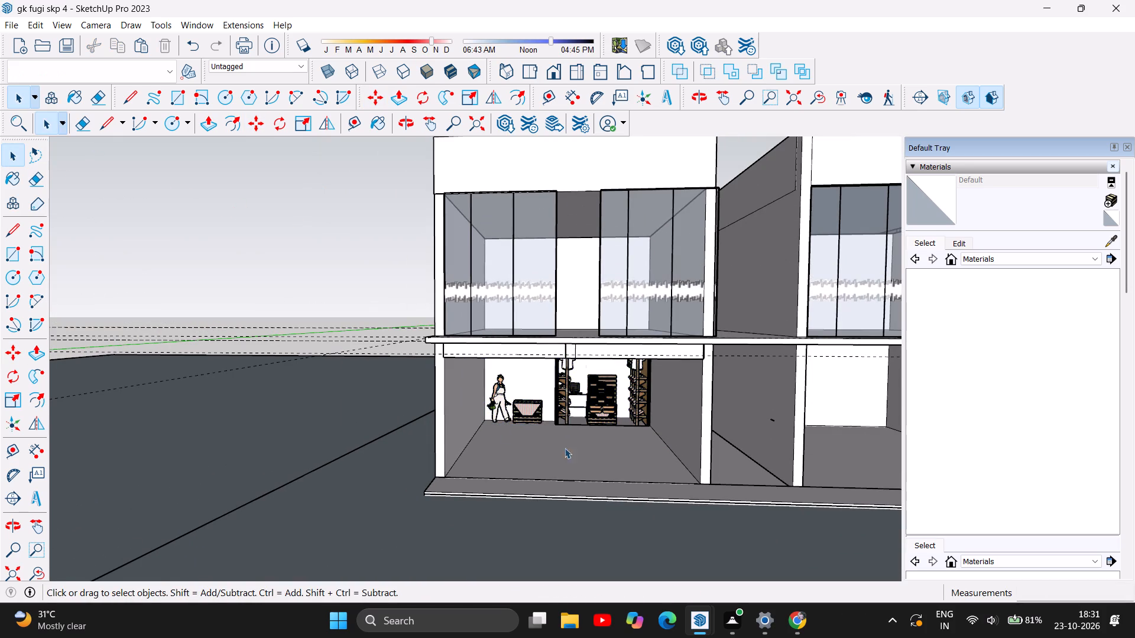
Examine the clothing-shop copy's shelving, display table and computer desk against the bay's back wall.
scroll(623, 431, up, 11)
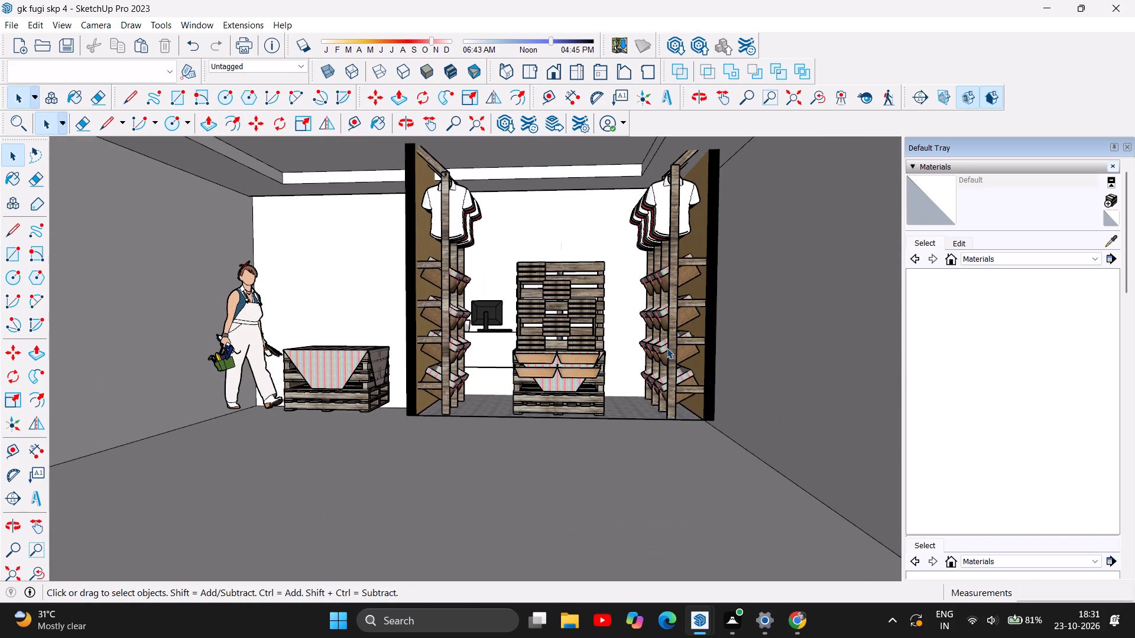
scroll(683, 290, up, 2)
scroll(602, 333, up, 3)
scroll(320, 316, up, 2)
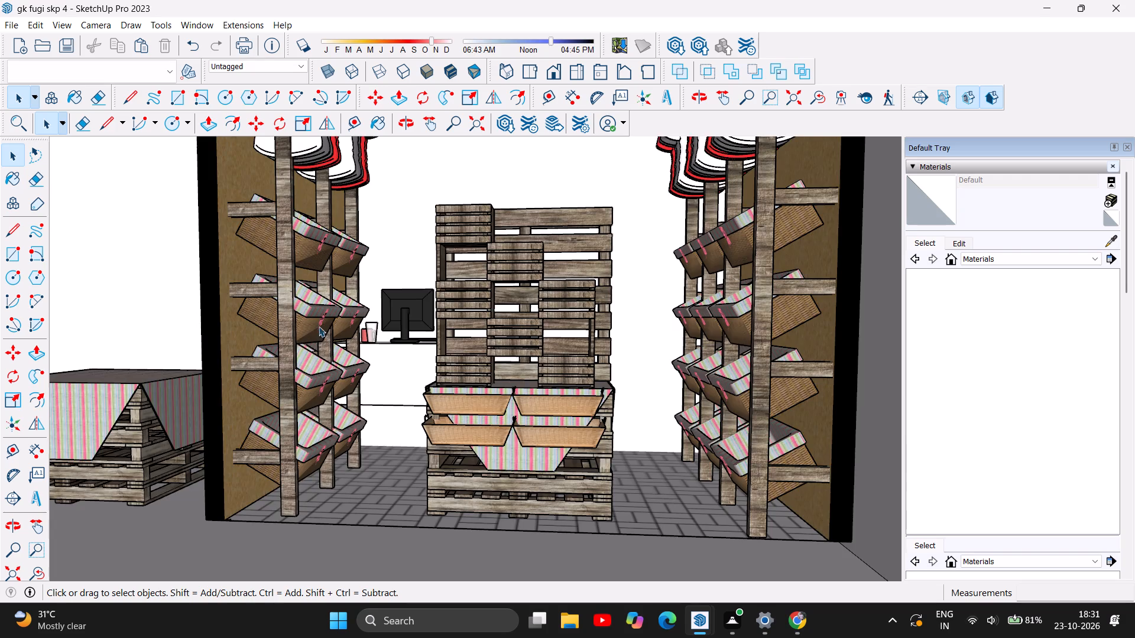
scroll(319, 326, up, 1)
scroll(388, 332, up, 4)
scroll(448, 345, up, 4)
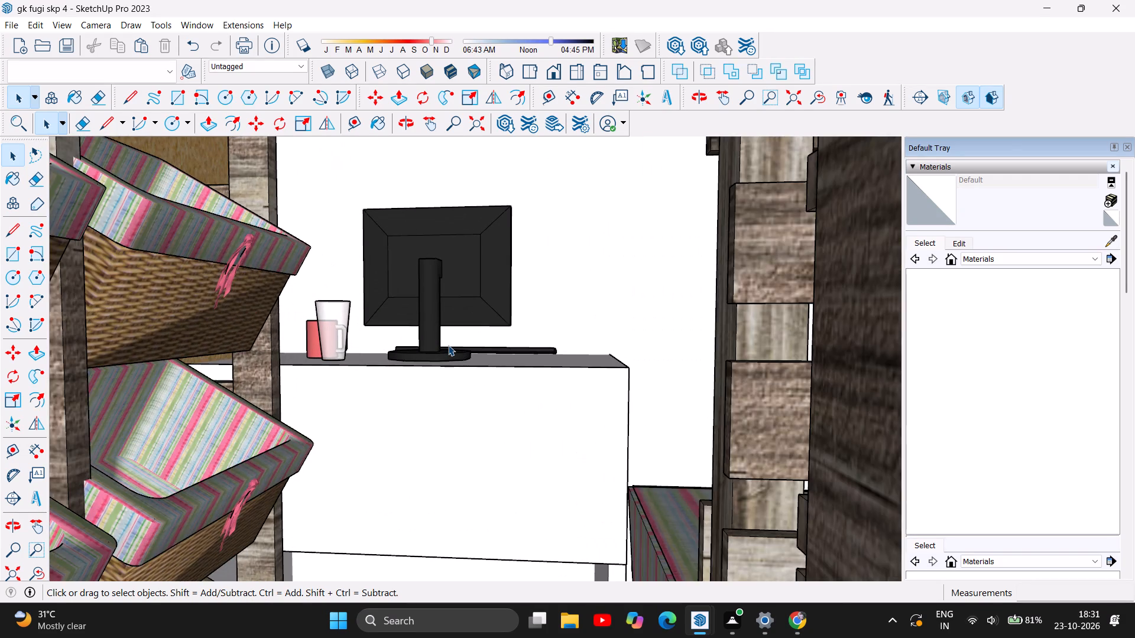
scroll(448, 345, down, 16)
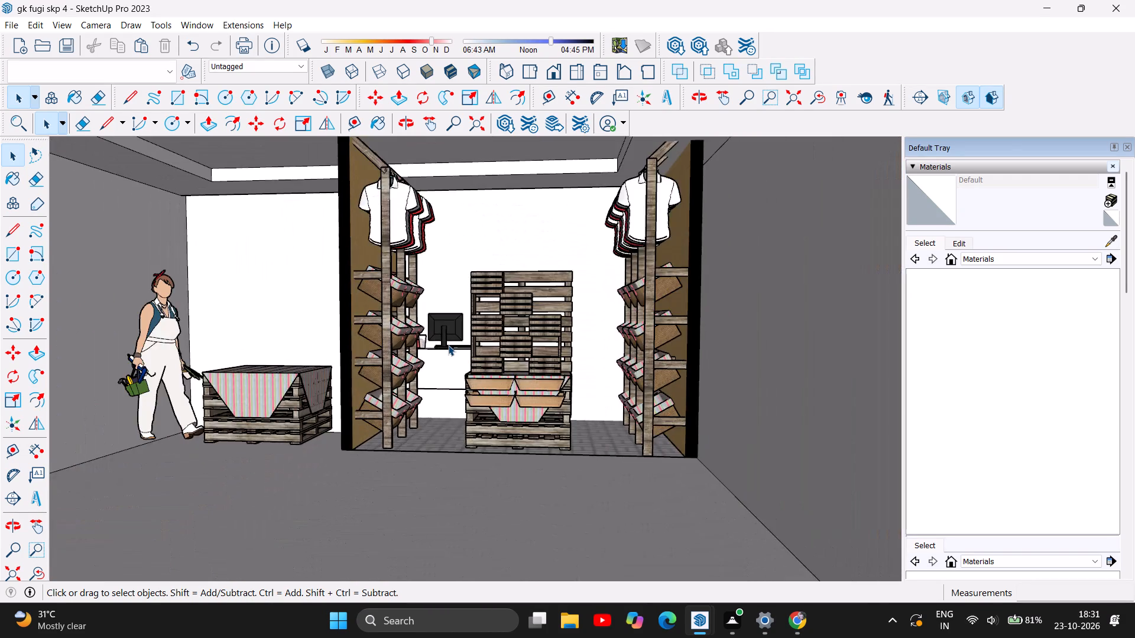
scroll(448, 345, down, 5)
Move the clothing-shop copy forward about 8' 7 5/8" from its front lower corner onto the bay's side-wall floor edge, and clear the selection.
click(413, 371)
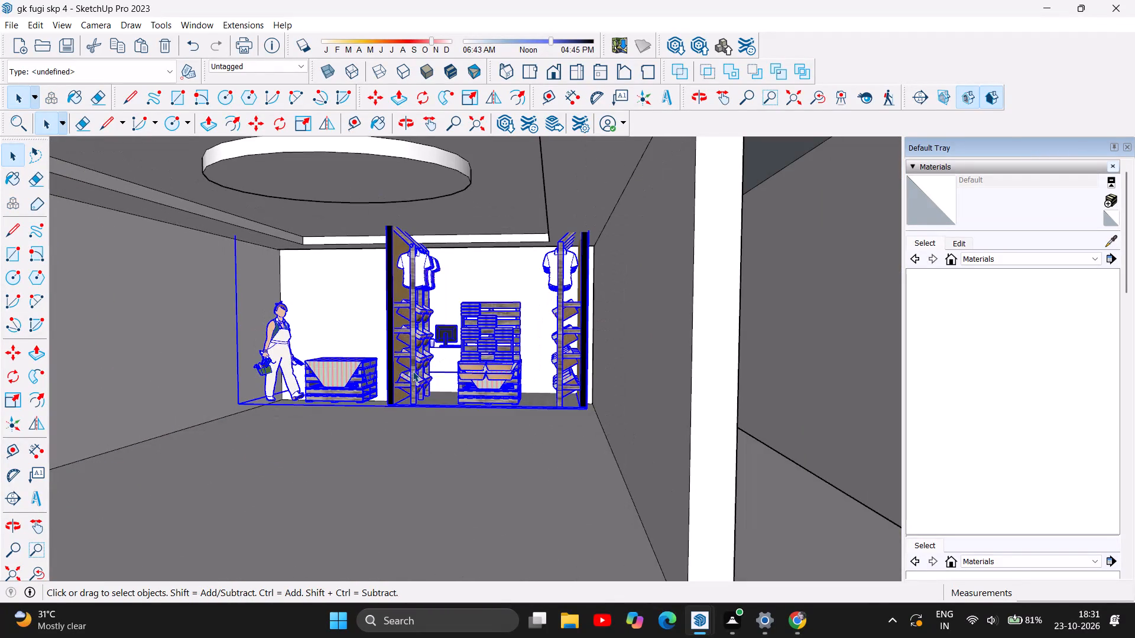
click(375, 103)
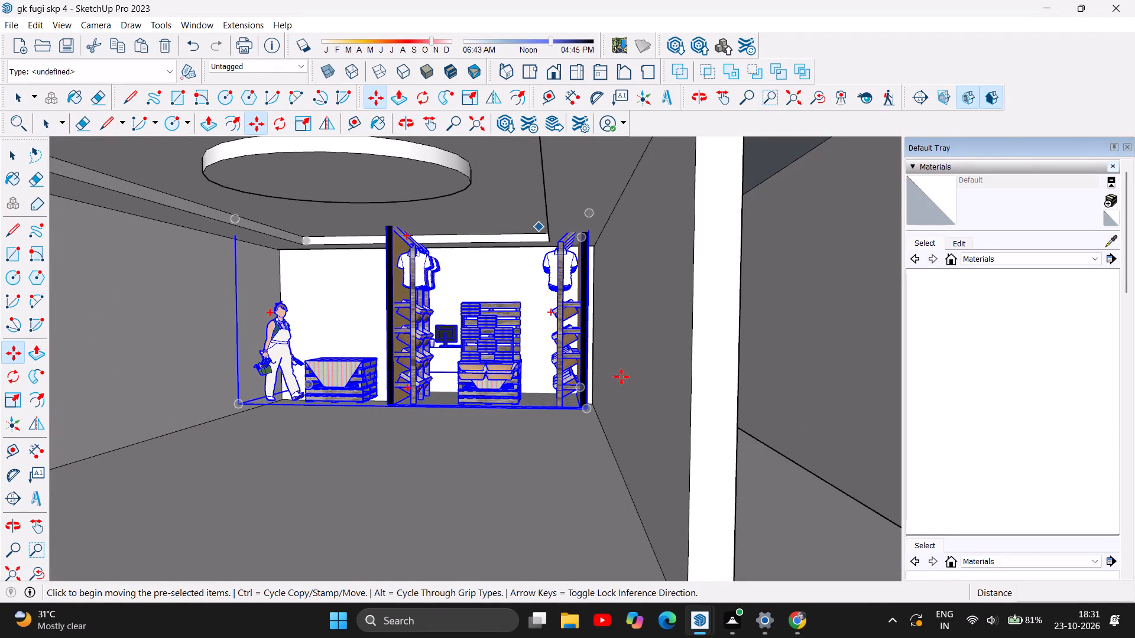
click(589, 409)
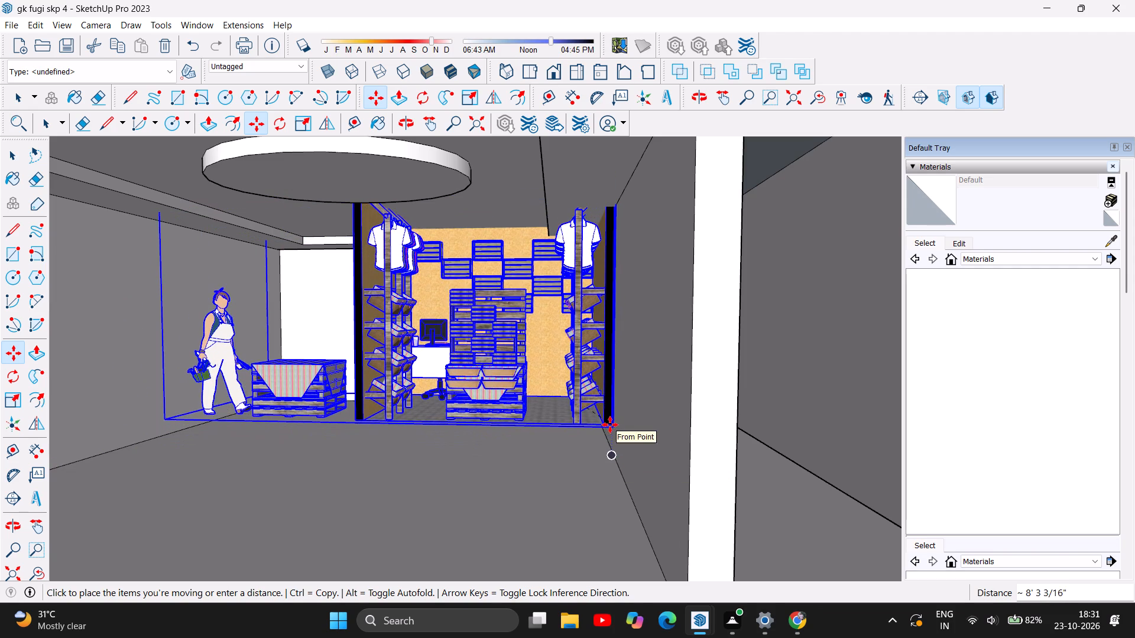
click(610, 453)
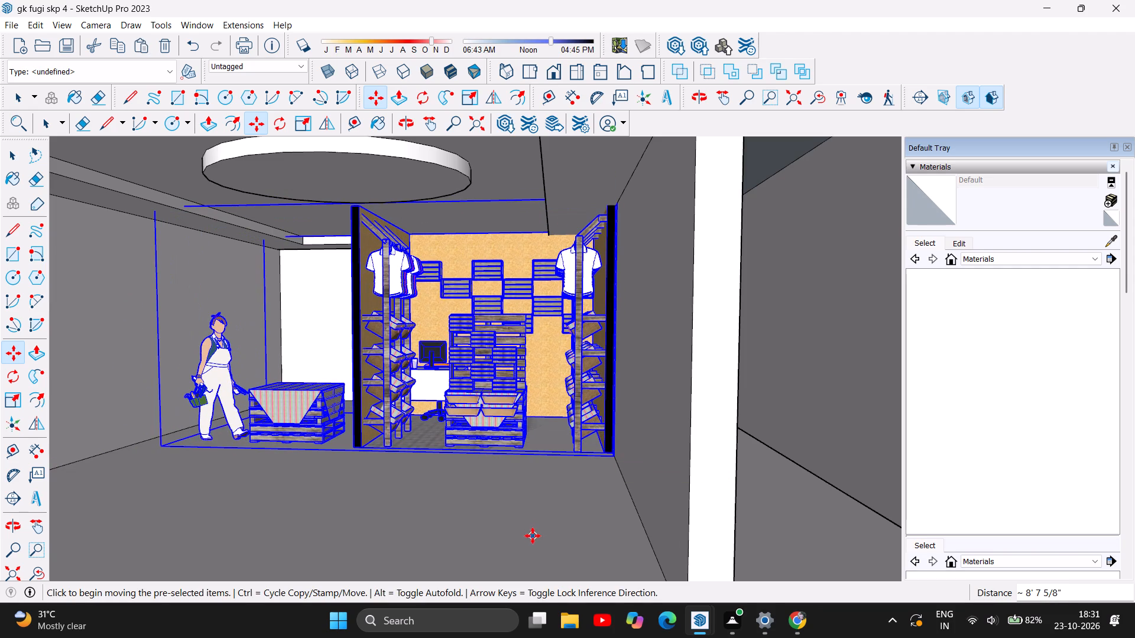
scroll(570, 518, down, 4)
scroll(644, 479, down, 6)
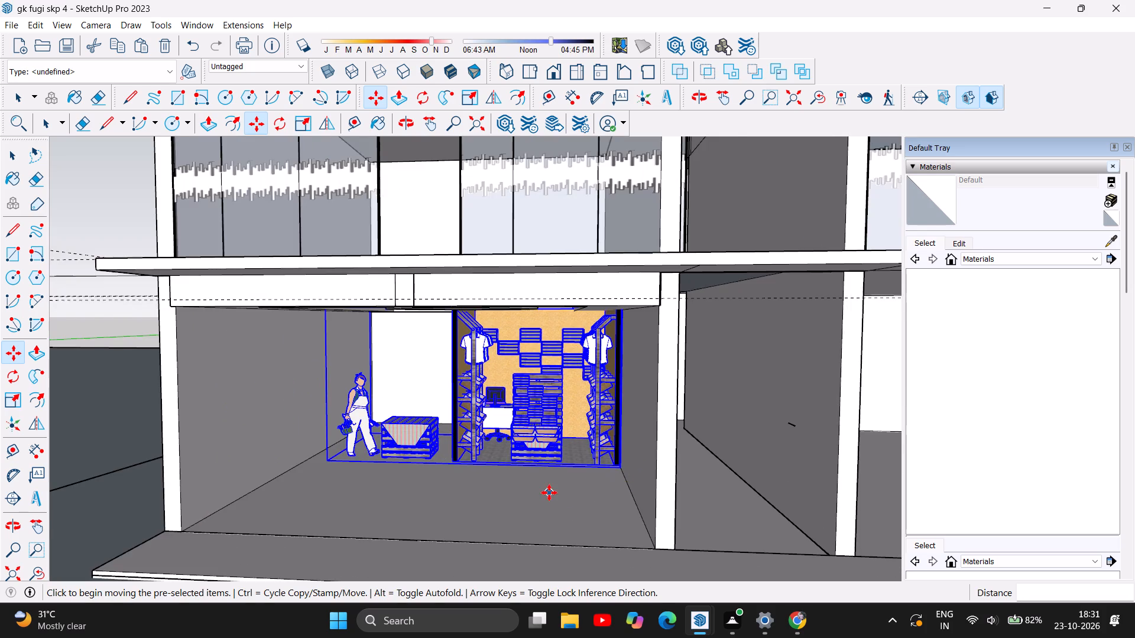
scroll(549, 493, down, 3)
scroll(427, 509, up, 3)
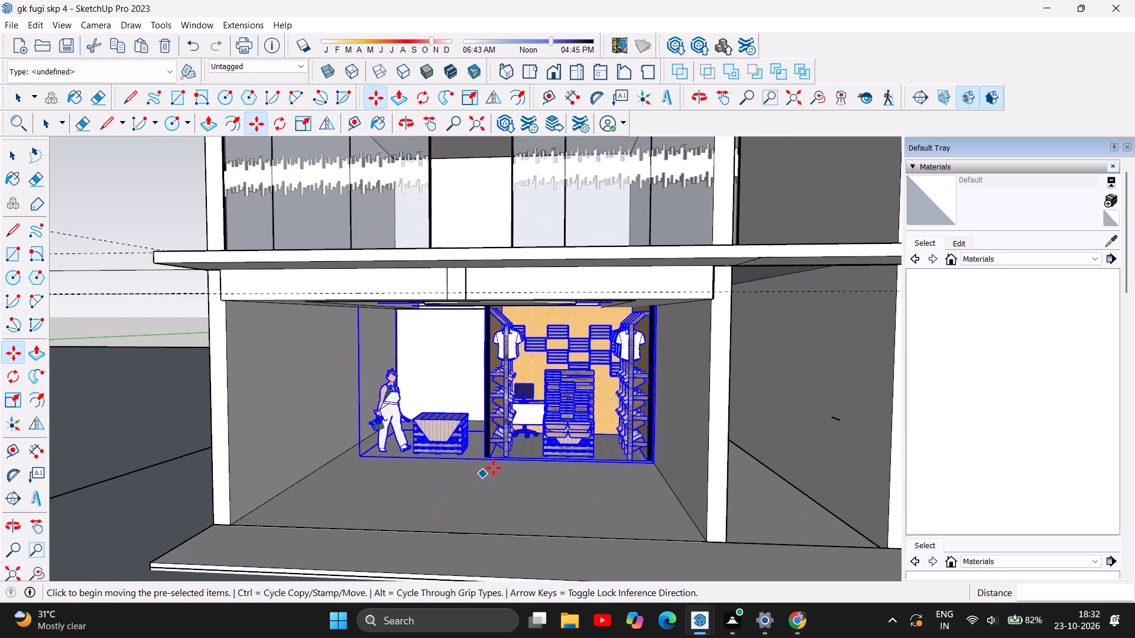
scroll(494, 468, down, 19)
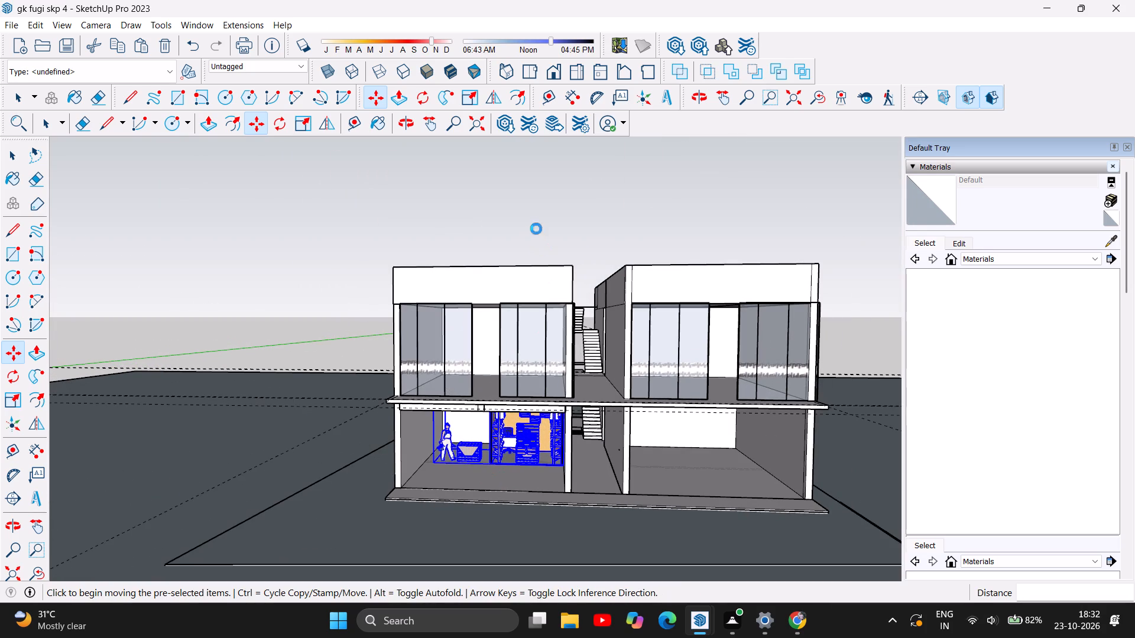
click(8, 150)
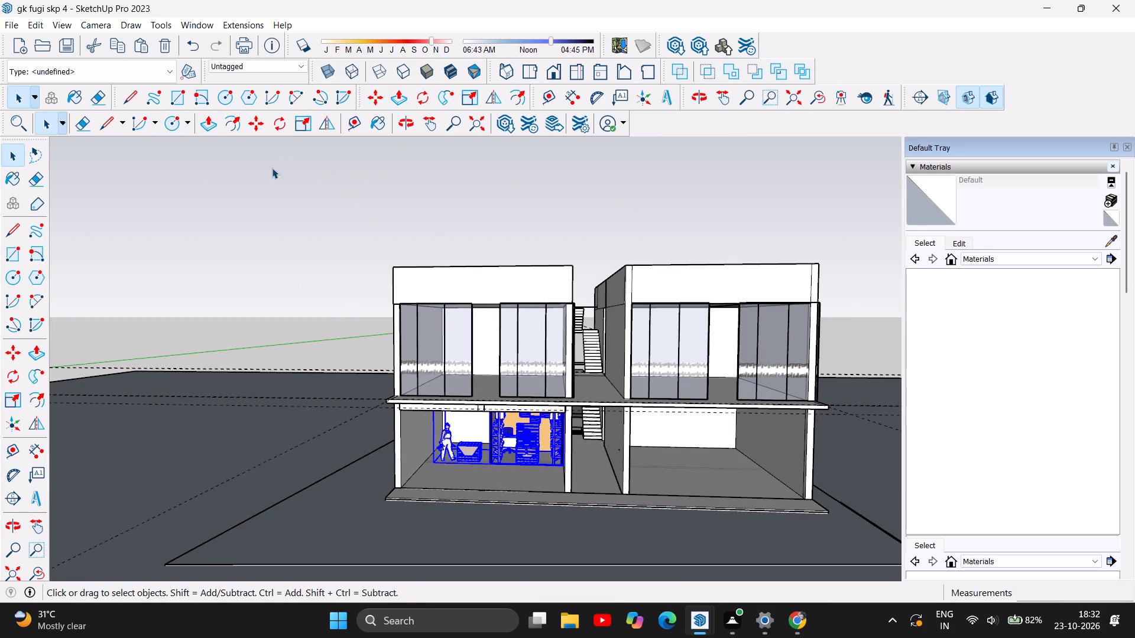
click(272, 168)
Examine the repositioned clothing-shop copy's interior, its fit under the false ceiling, and the open area beside it around the worker figure.
scroll(493, 466, up, 9)
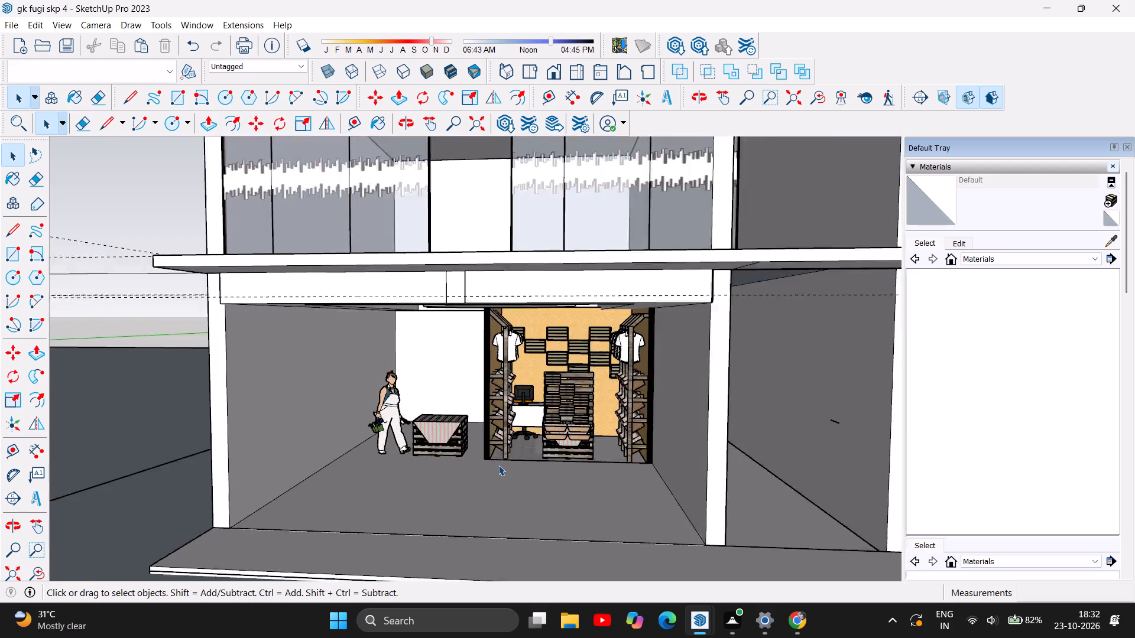
scroll(498, 465, up, 4)
scroll(582, 339, up, 9)
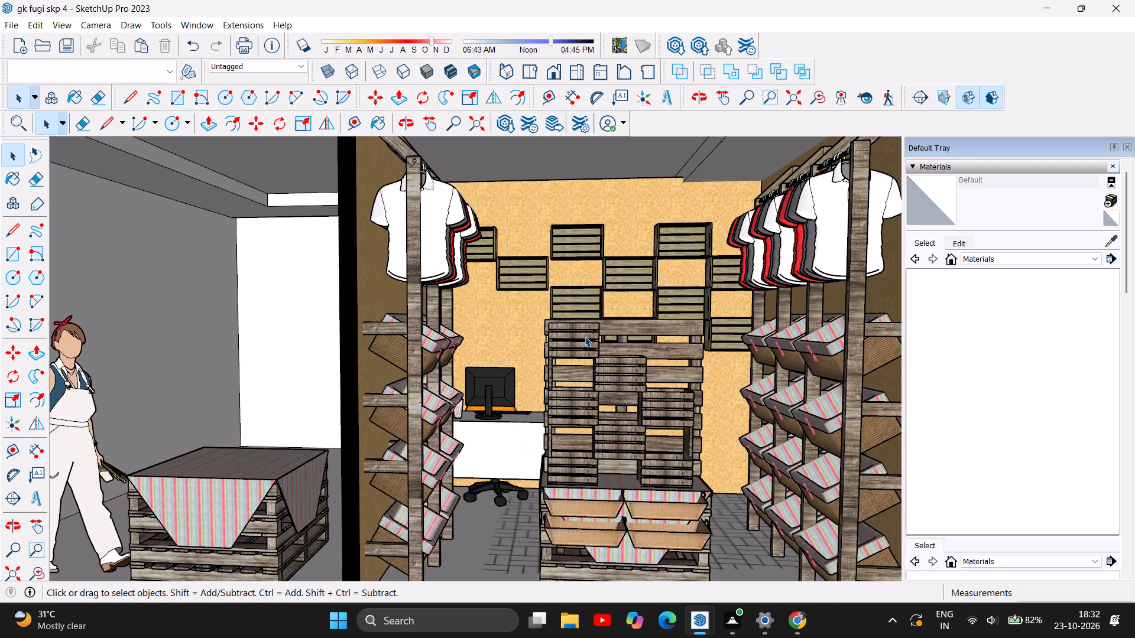
scroll(585, 336, up, 3)
scroll(585, 336, down, 9)
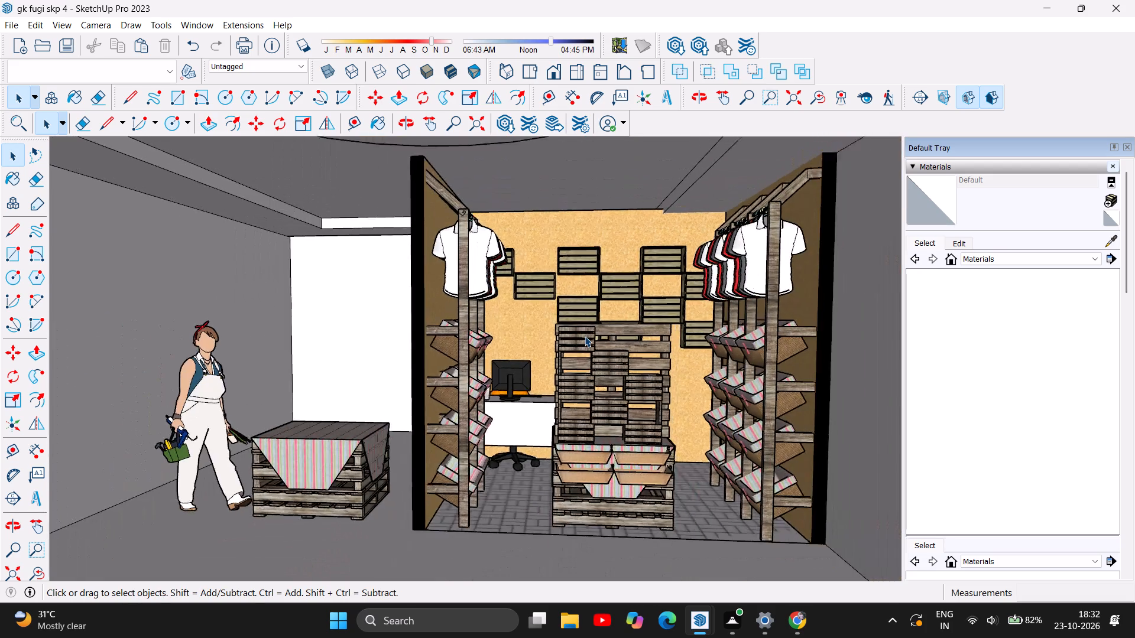
scroll(585, 336, down, 13)
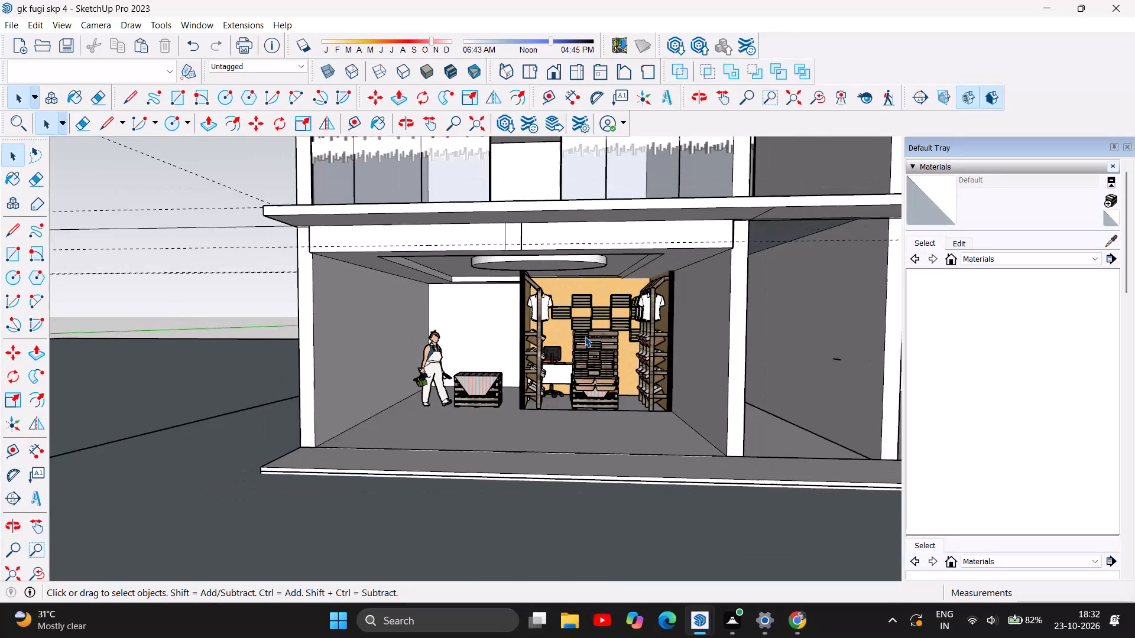
scroll(585, 336, down, 2)
scroll(557, 412, up, 3)
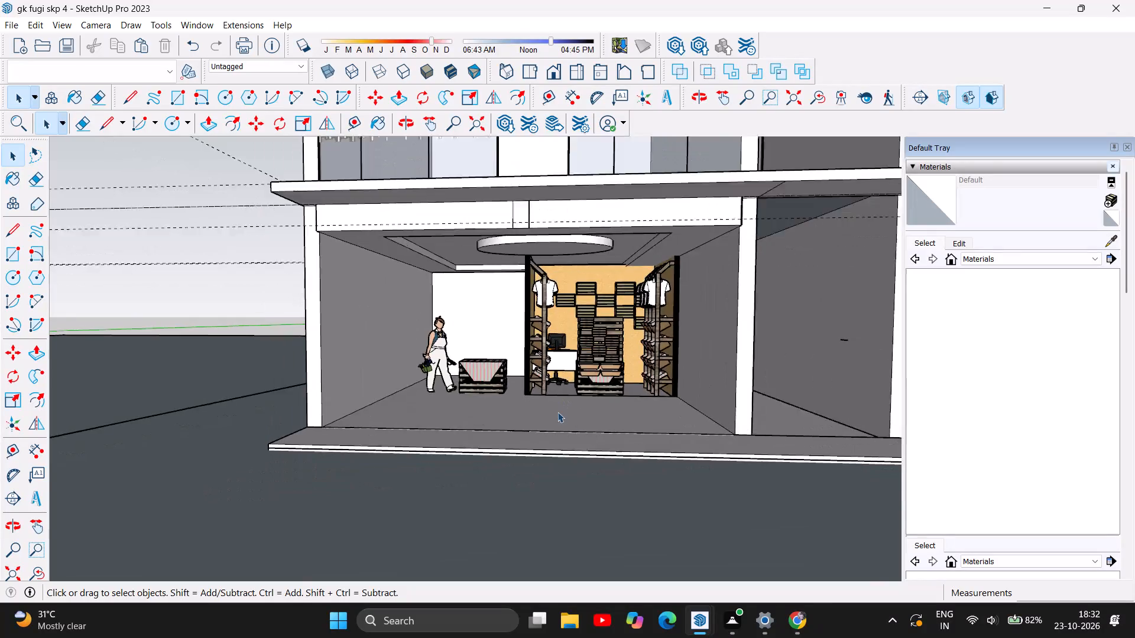
scroll(557, 412, up, 3)
scroll(300, 297, up, 6)
scroll(516, 297, up, 3)
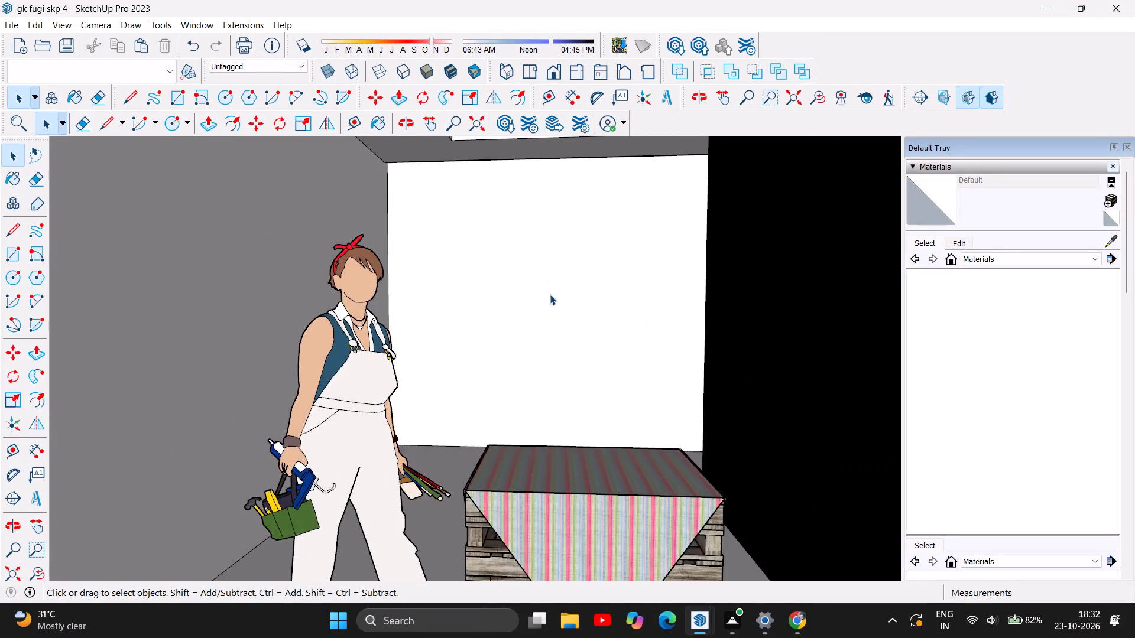
Move the clothing-shop copy sideways across the floor from its black wall's front lower corner toward the worker-side wall, and clear the selection.
scroll(550, 294, up, 3)
scroll(664, 373, down, 10)
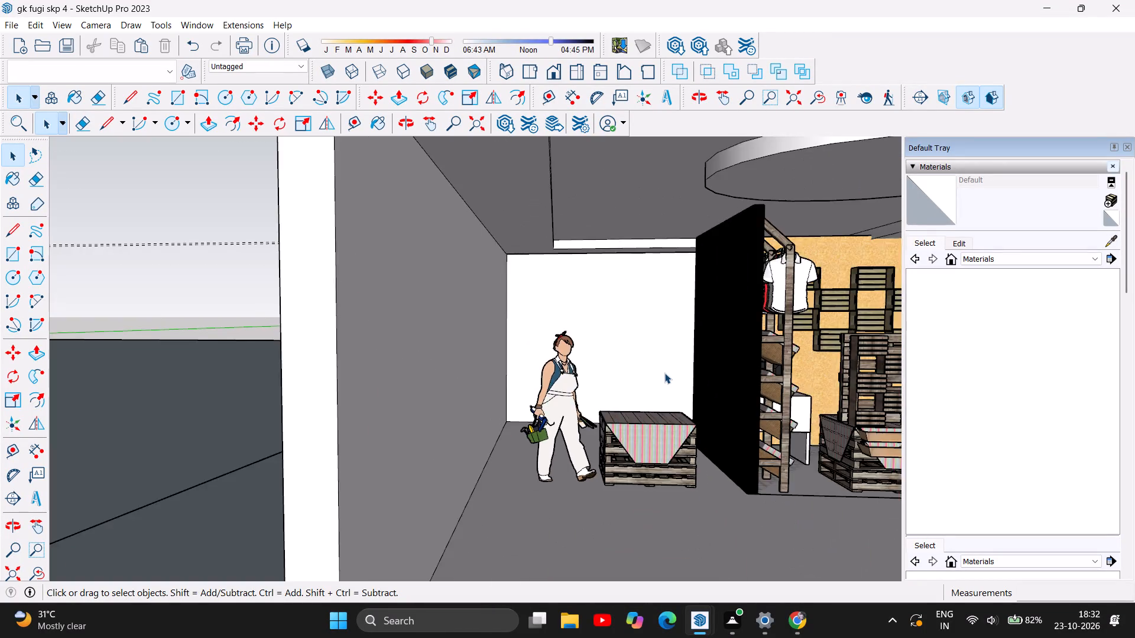
click(774, 465)
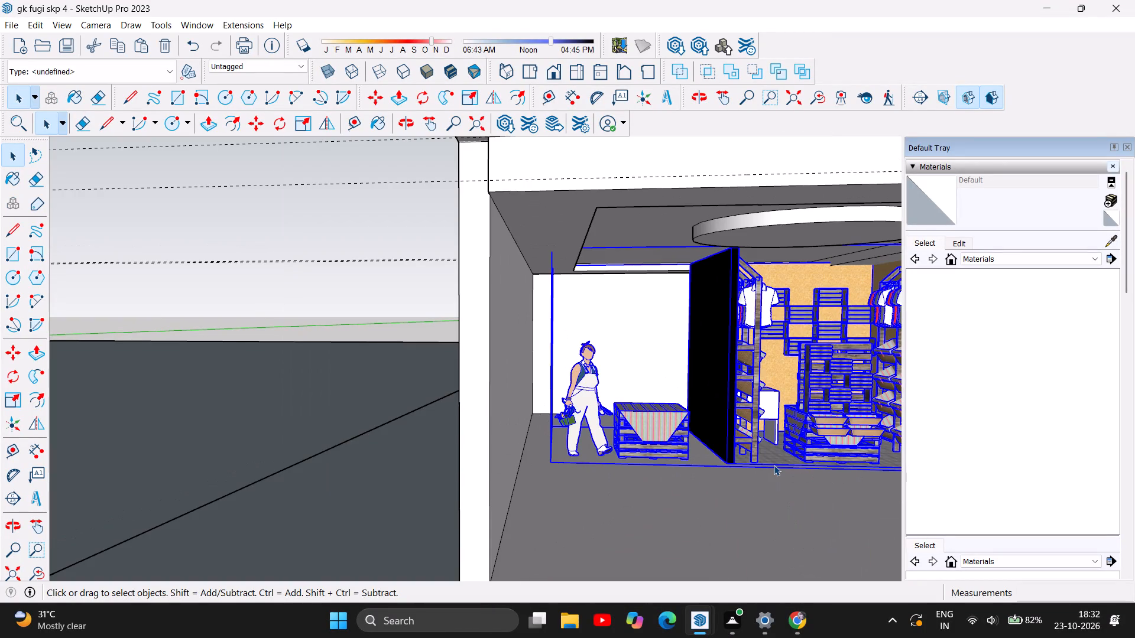
click(382, 96)
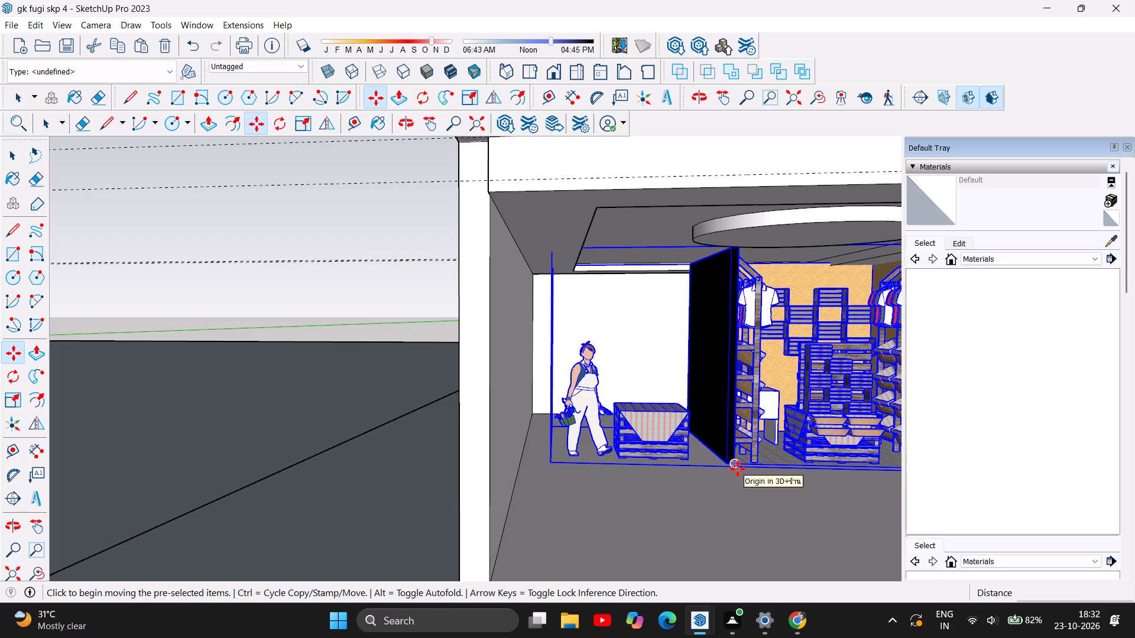
drag(738, 469, 727, 450)
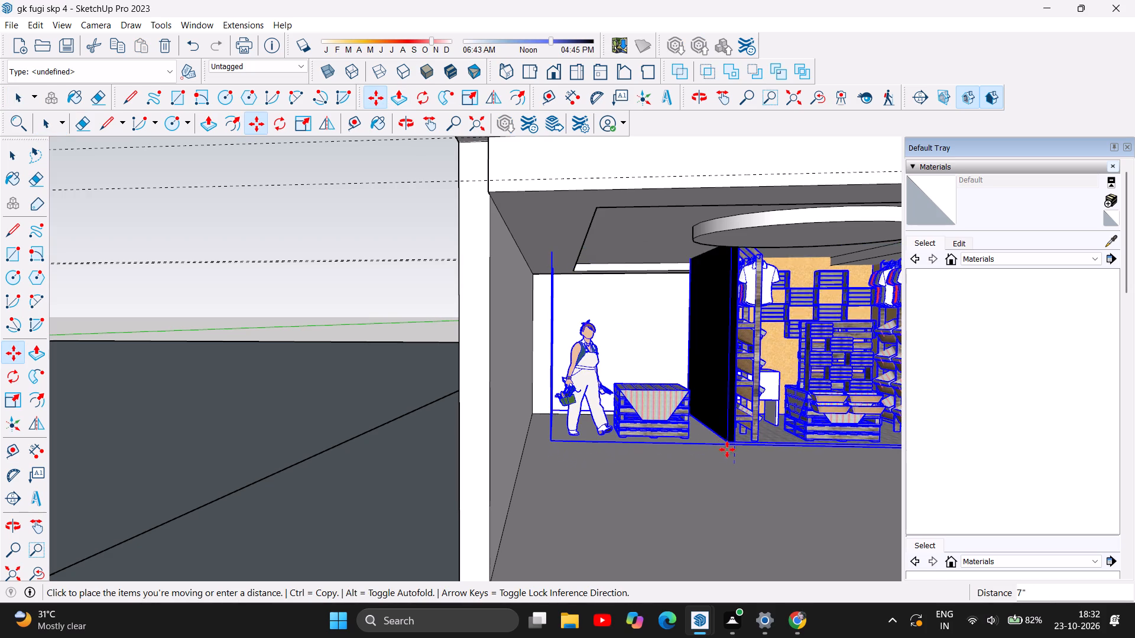
drag(727, 450, 718, 434)
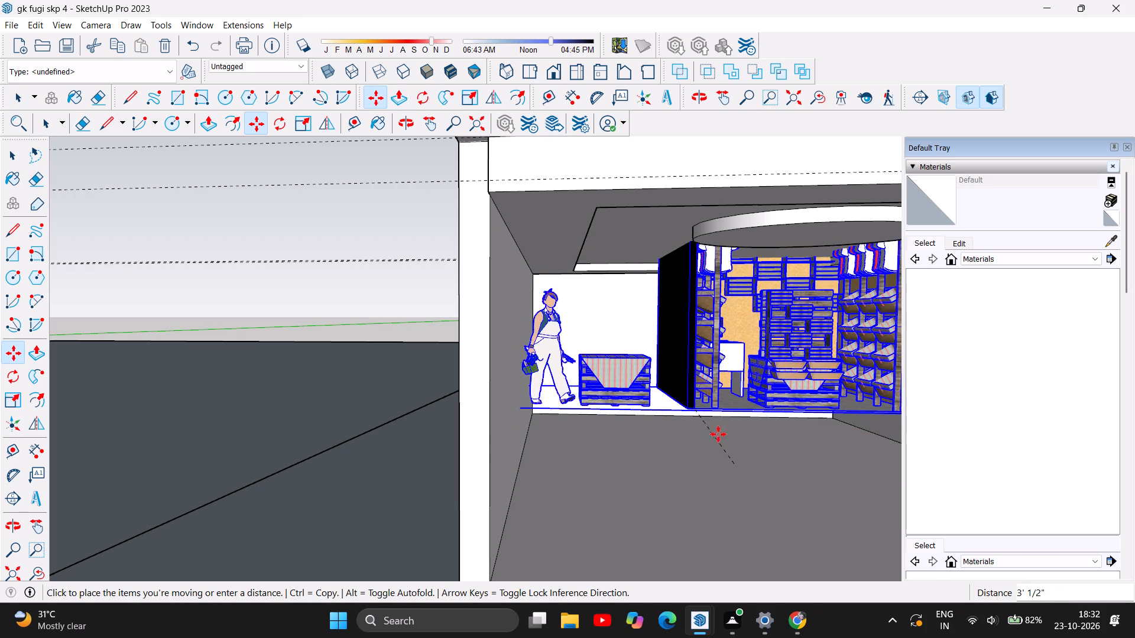
drag(718, 434, 711, 440)
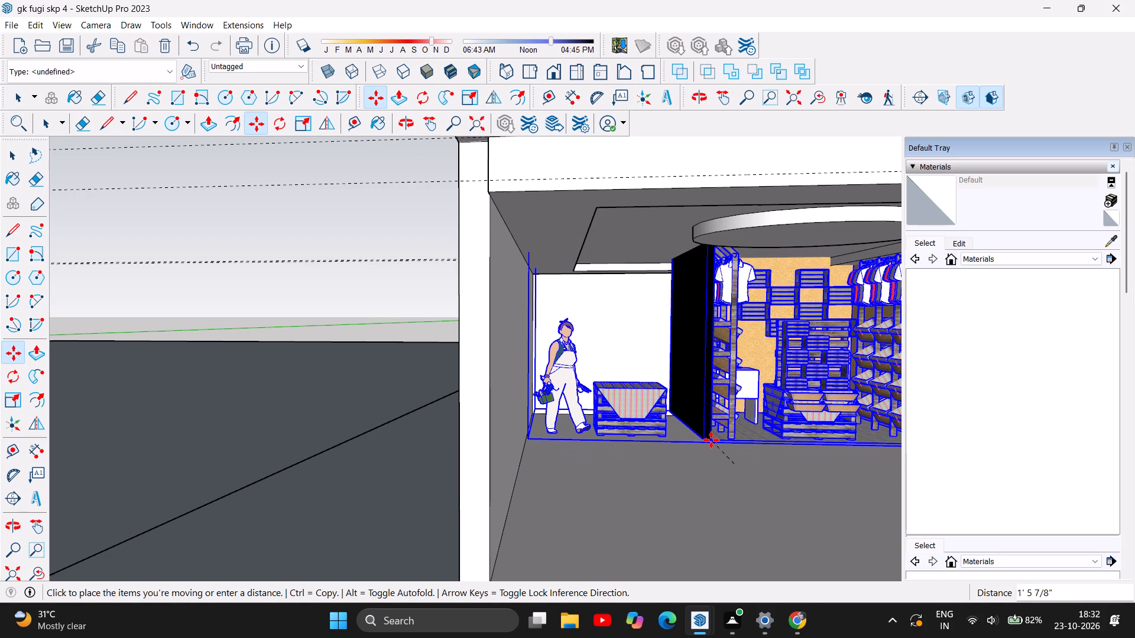
drag(711, 440, 711, 450)
scroll(647, 528, down, 4)
scroll(507, 428, down, 6)
scroll(555, 443, down, 3)
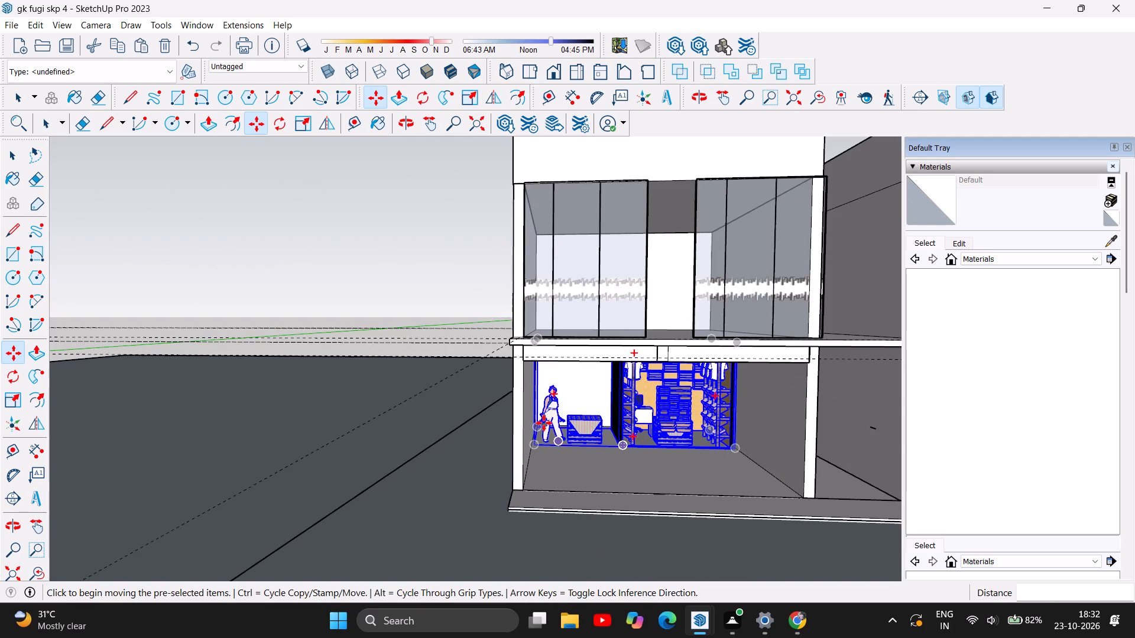
click(9, 162)
click(239, 247)
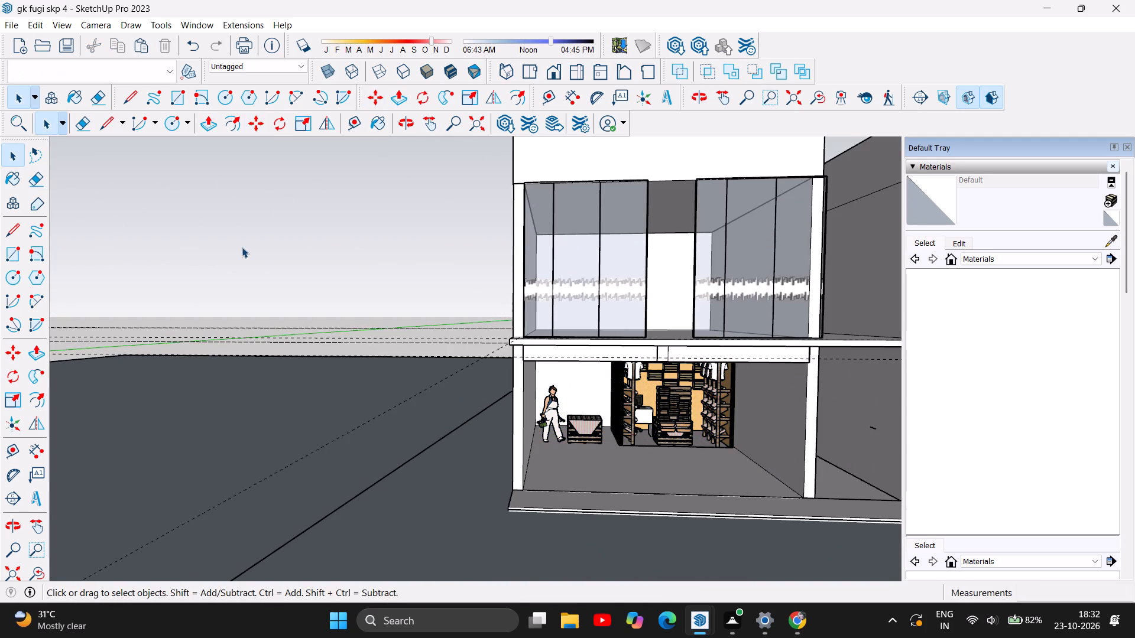
Examine the moved clothing-shop copy's position in the bay, relative to the walls, floor and circular false ceiling.
scroll(712, 460, up, 3)
scroll(640, 405, up, 5)
scroll(560, 393, up, 5)
scroll(554, 423, down, 11)
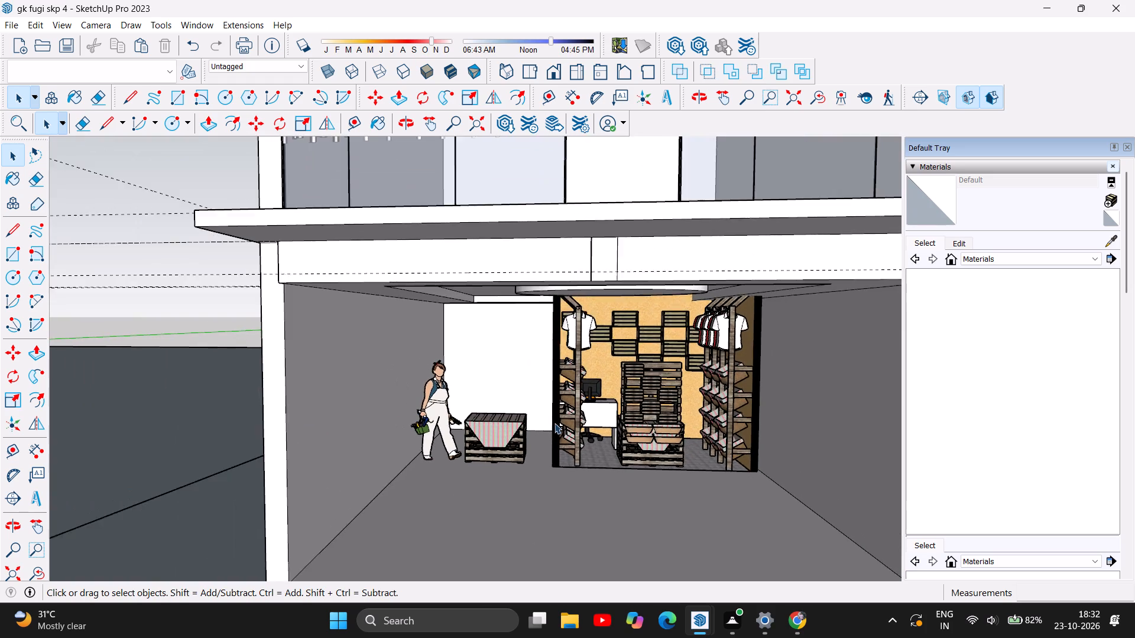
scroll(625, 406, down, 5)
scroll(668, 466, up, 4)
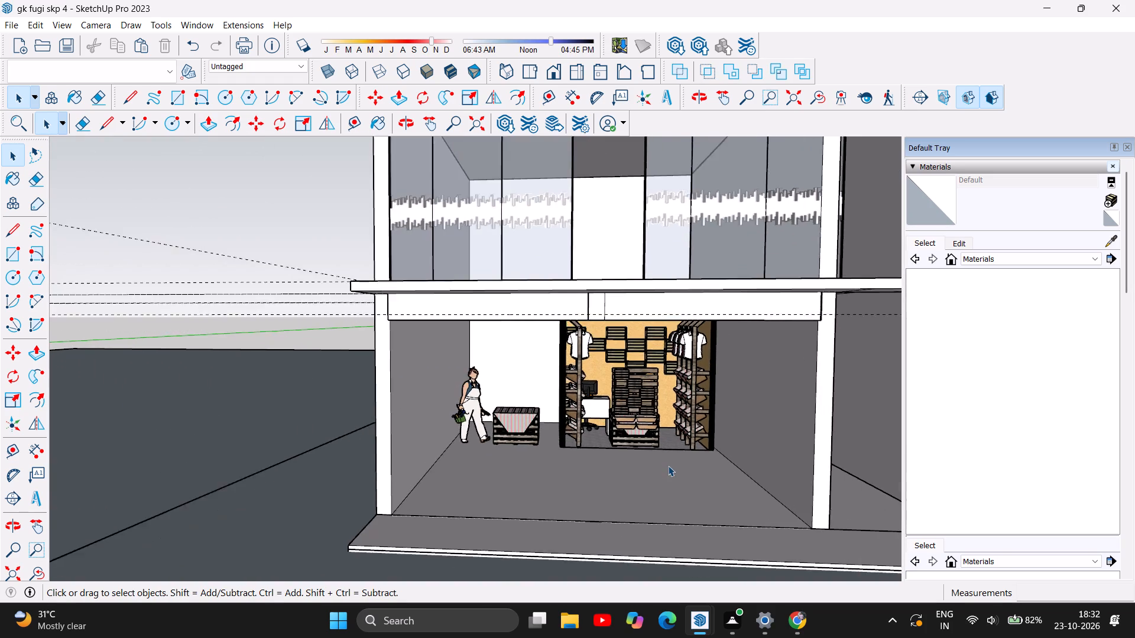
scroll(668, 466, up, 2)
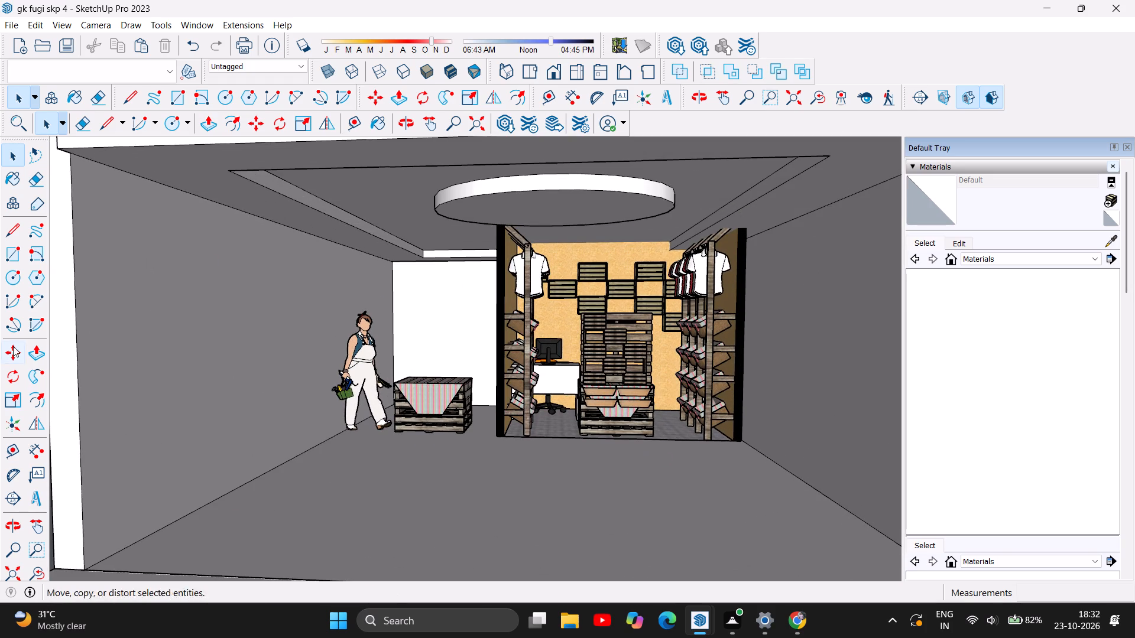
Activate the Paint Bucket and display the In Model material collection.
click(12, 171)
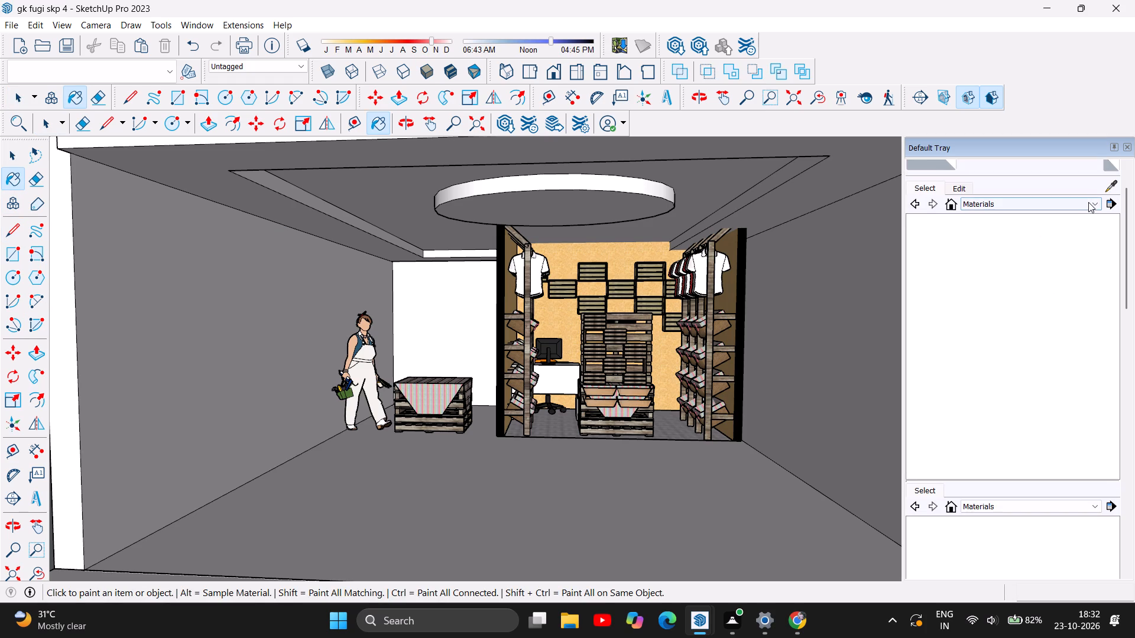
click(1088, 202)
double_click(1011, 224)
click(936, 191)
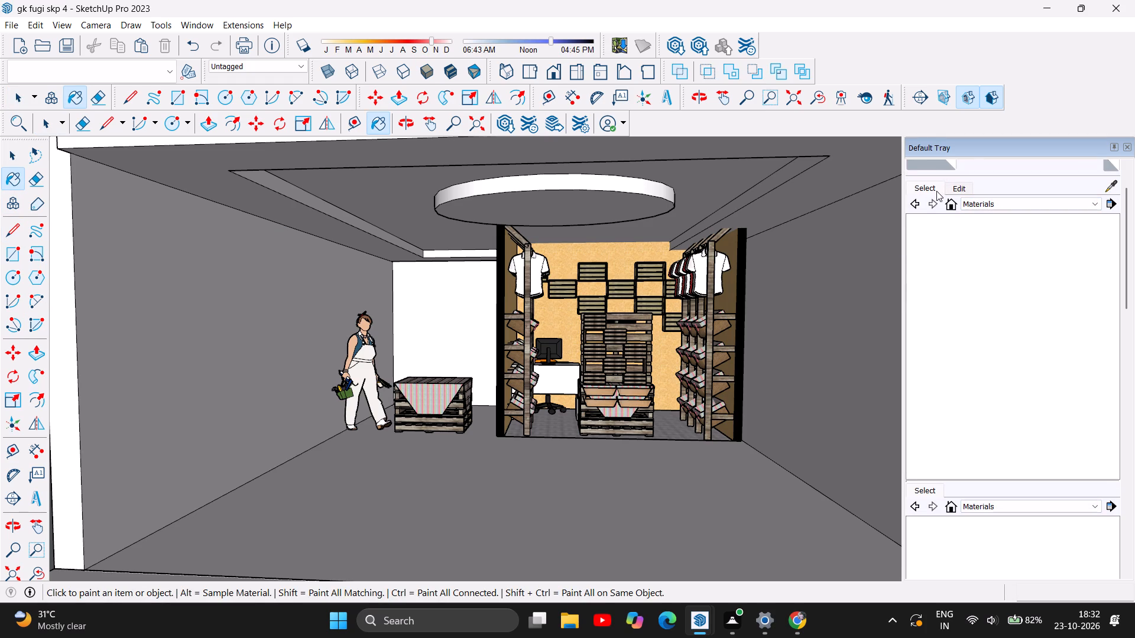
scroll(1118, 347, up, 5)
scroll(1043, 463, down, 4)
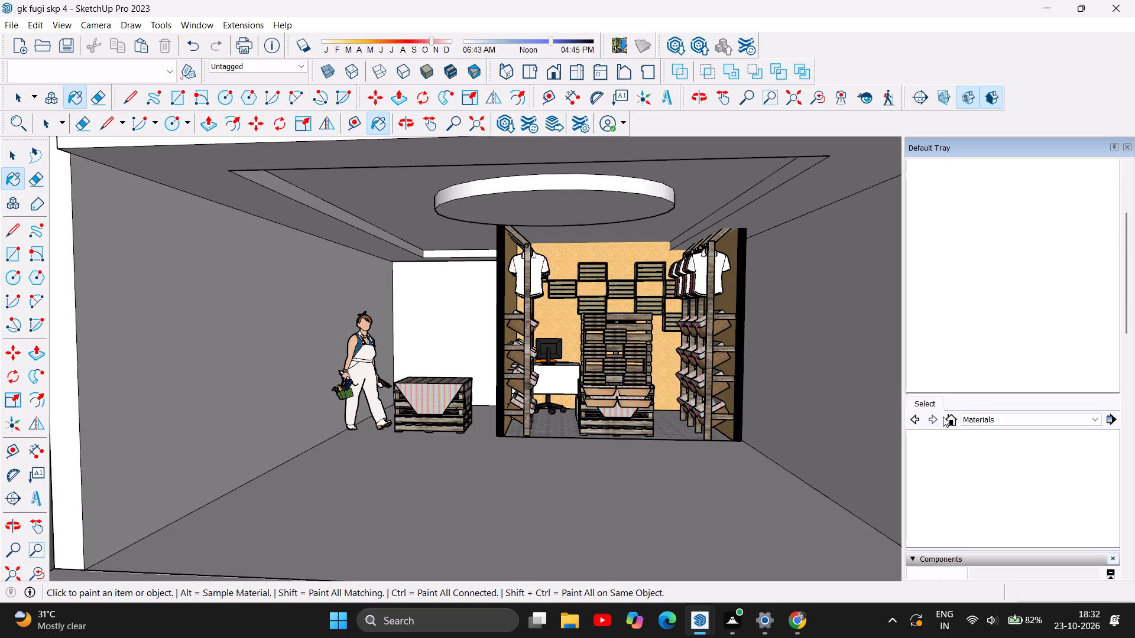
click(953, 421)
scroll(989, 419, down, 2)
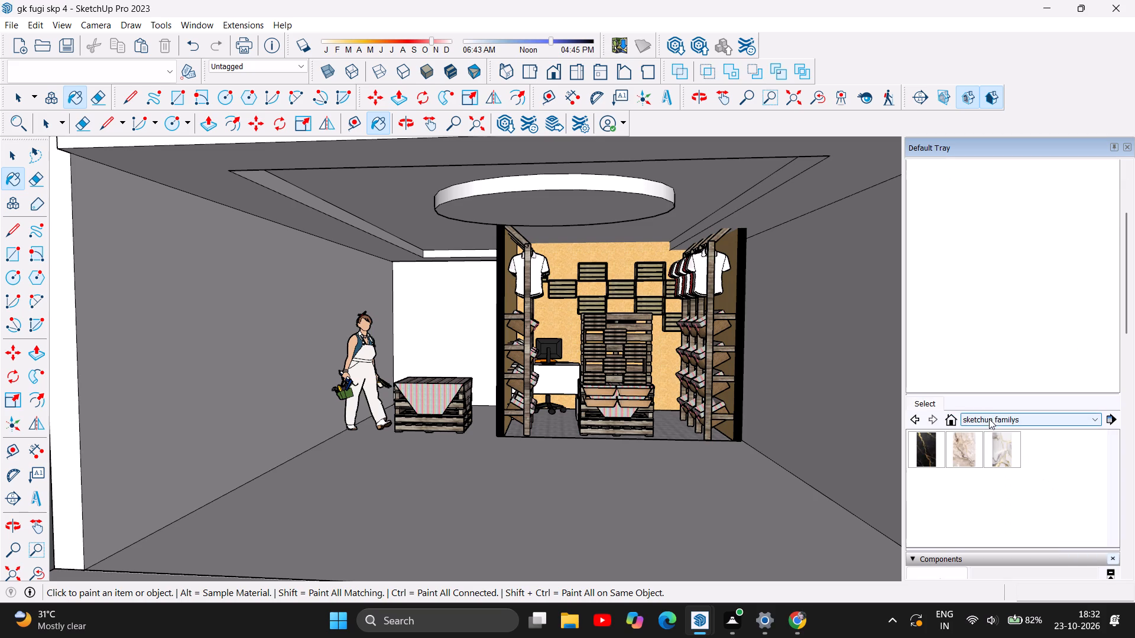
scroll(1044, 475, up, 2)
scroll(1015, 393, down, 2)
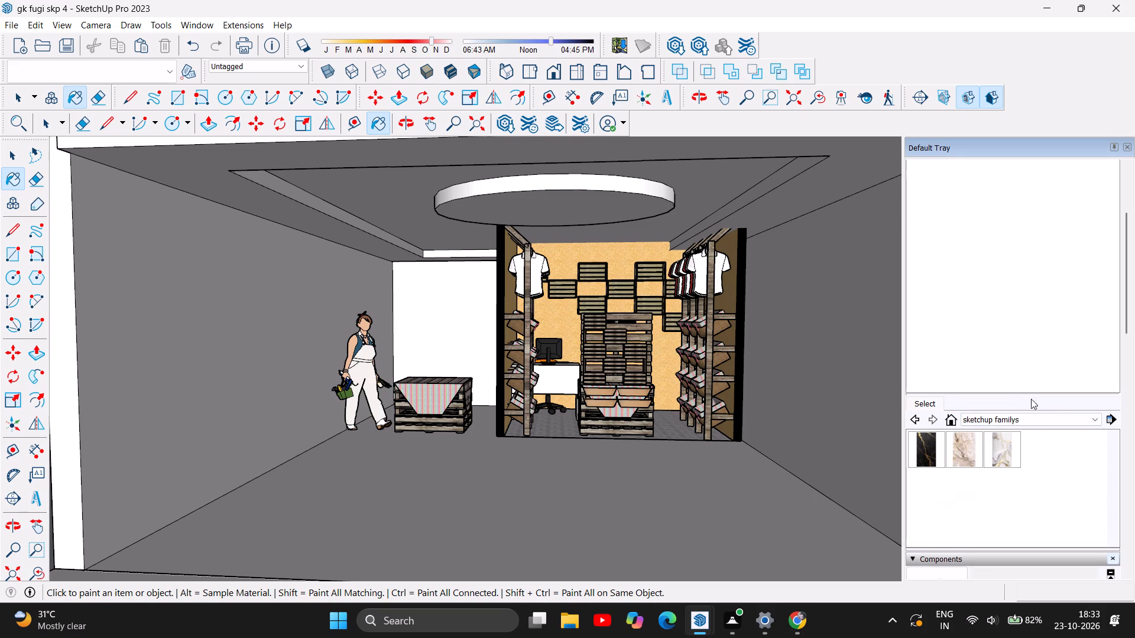
click(1053, 418)
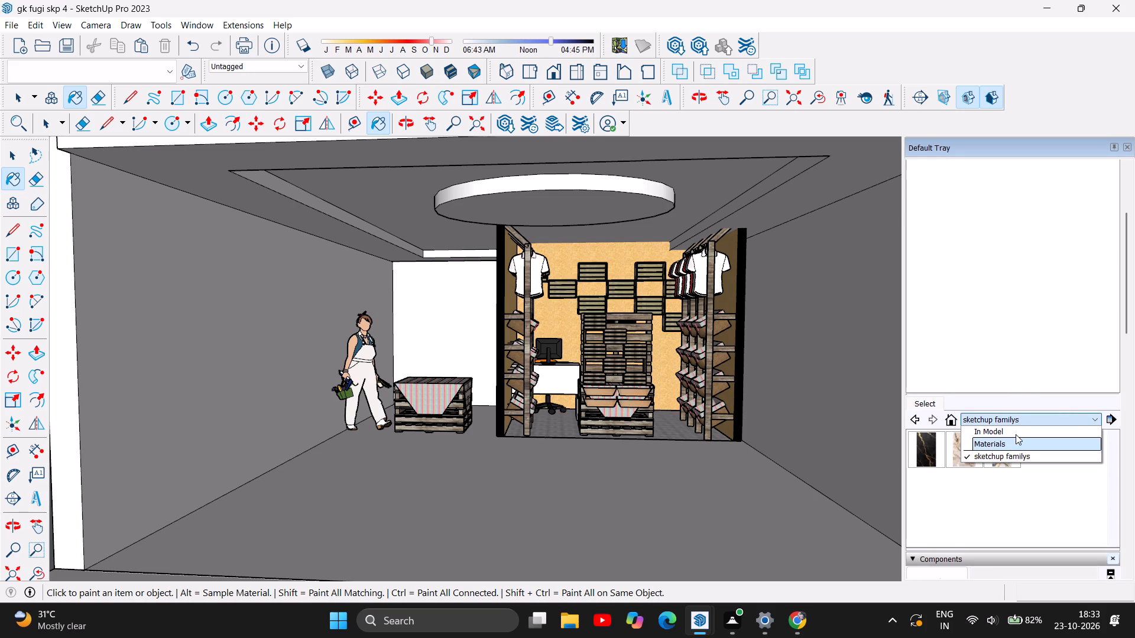
double_click(1016, 434)
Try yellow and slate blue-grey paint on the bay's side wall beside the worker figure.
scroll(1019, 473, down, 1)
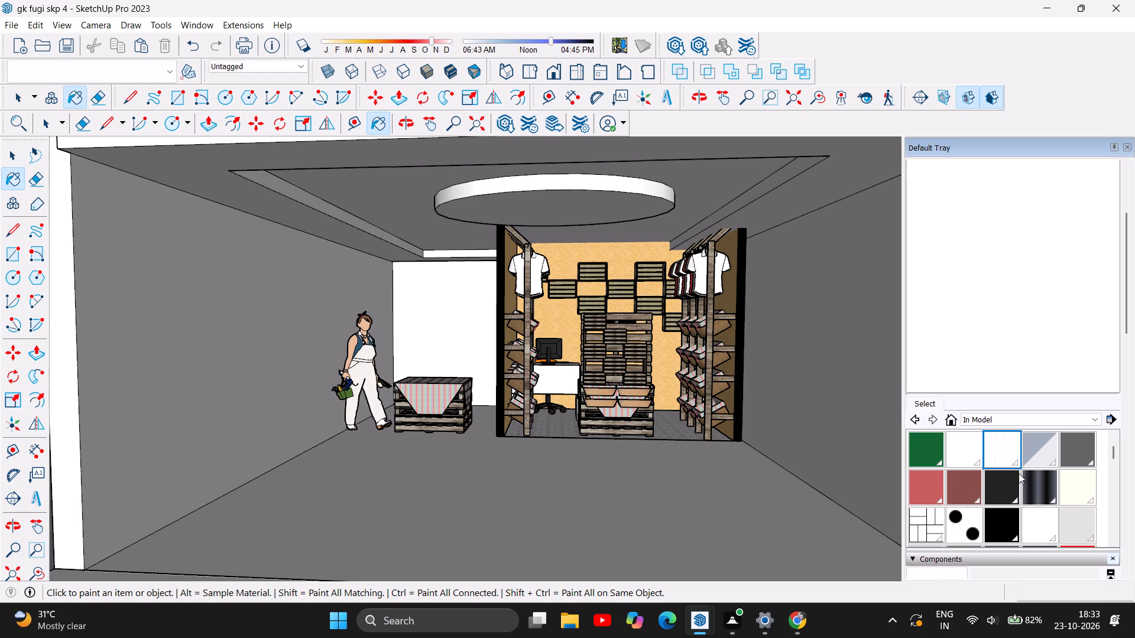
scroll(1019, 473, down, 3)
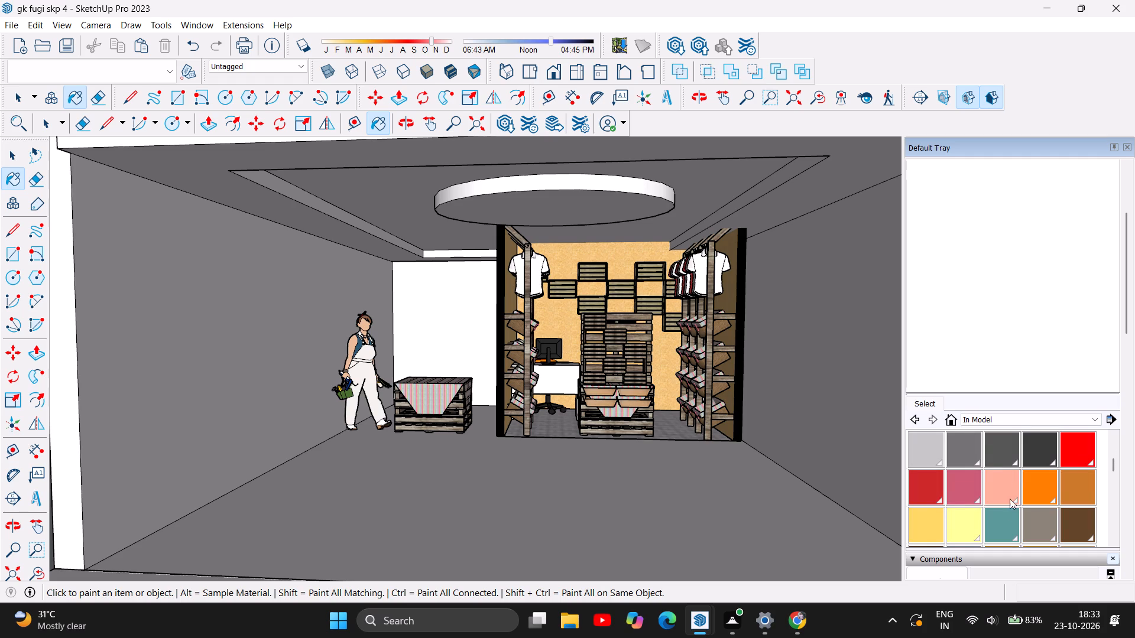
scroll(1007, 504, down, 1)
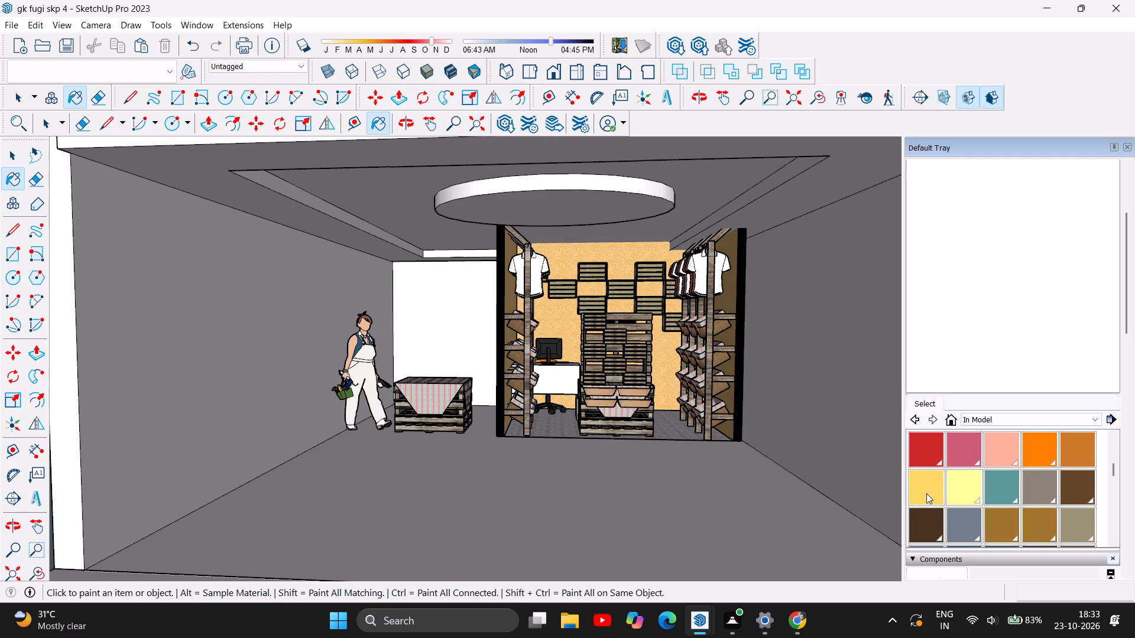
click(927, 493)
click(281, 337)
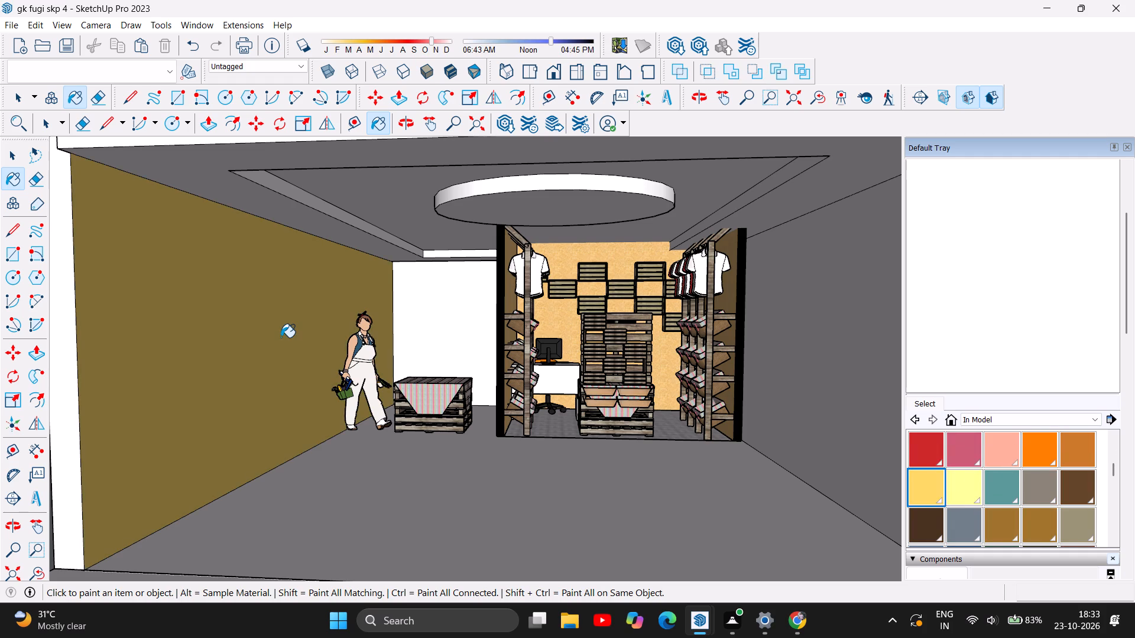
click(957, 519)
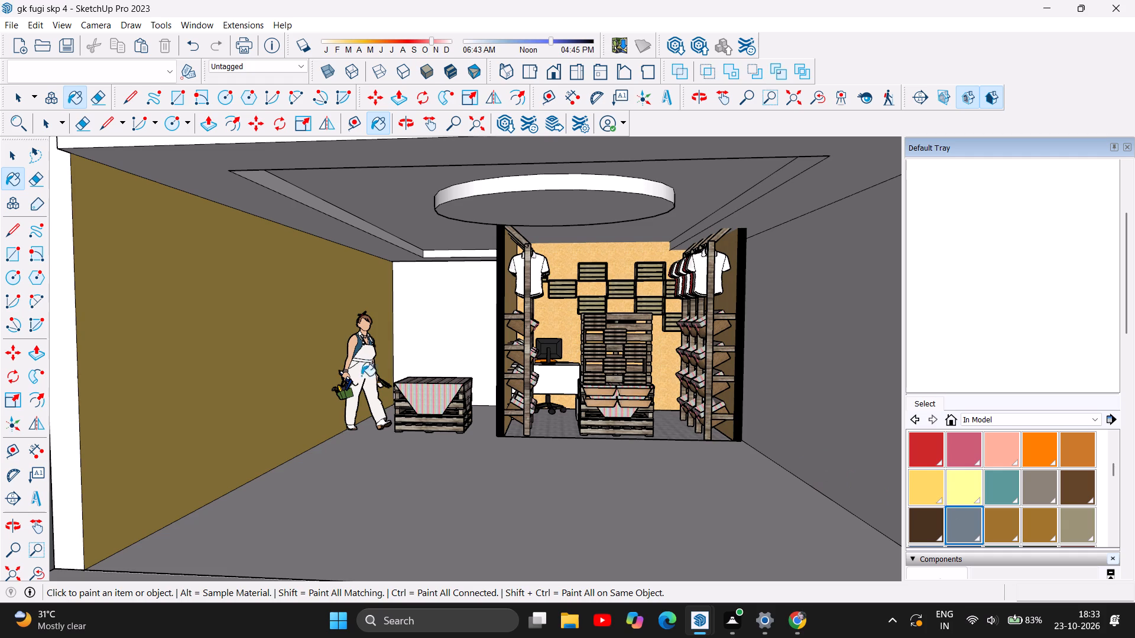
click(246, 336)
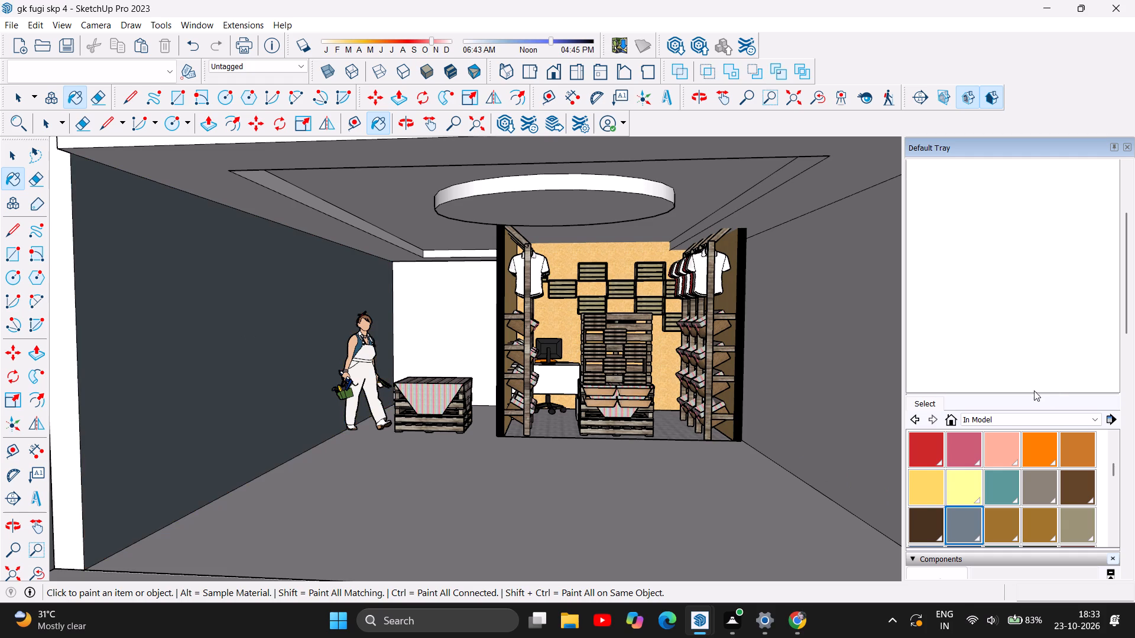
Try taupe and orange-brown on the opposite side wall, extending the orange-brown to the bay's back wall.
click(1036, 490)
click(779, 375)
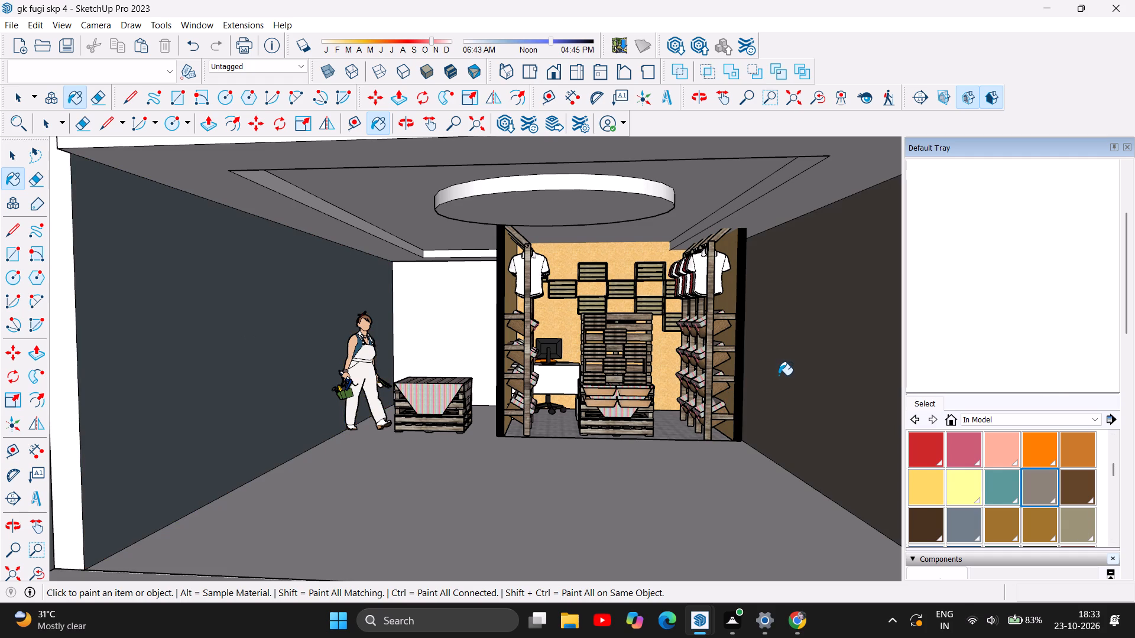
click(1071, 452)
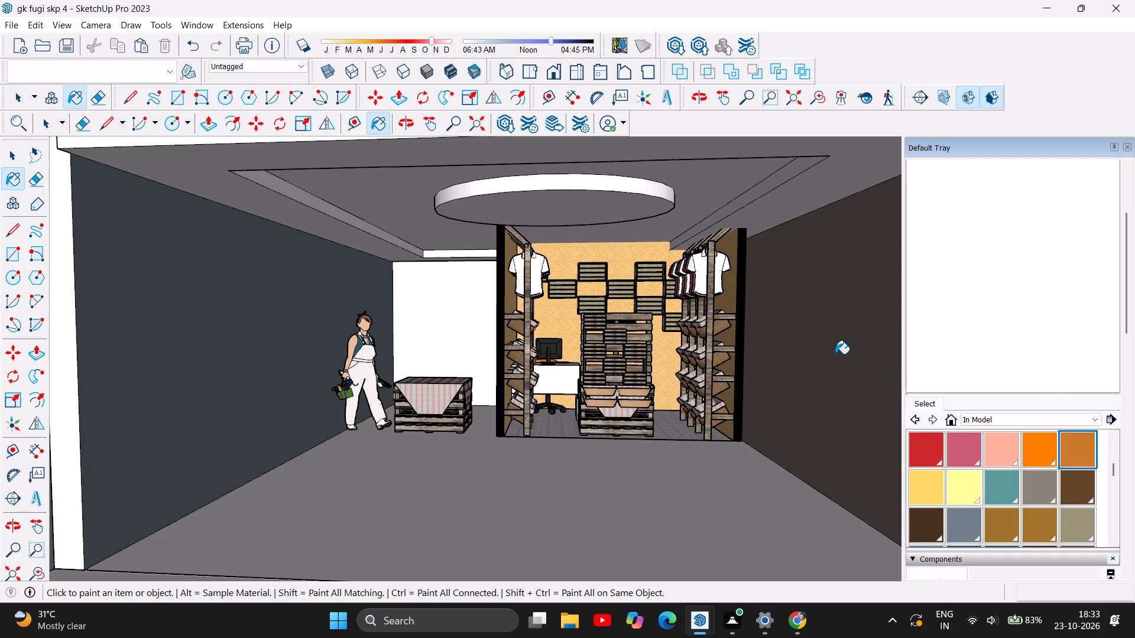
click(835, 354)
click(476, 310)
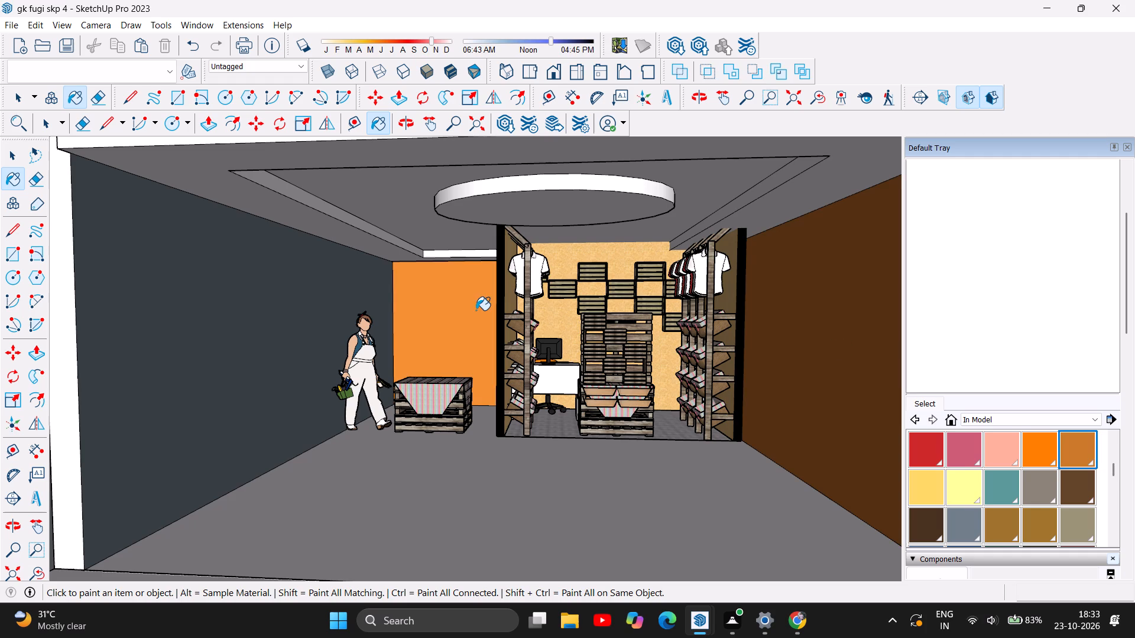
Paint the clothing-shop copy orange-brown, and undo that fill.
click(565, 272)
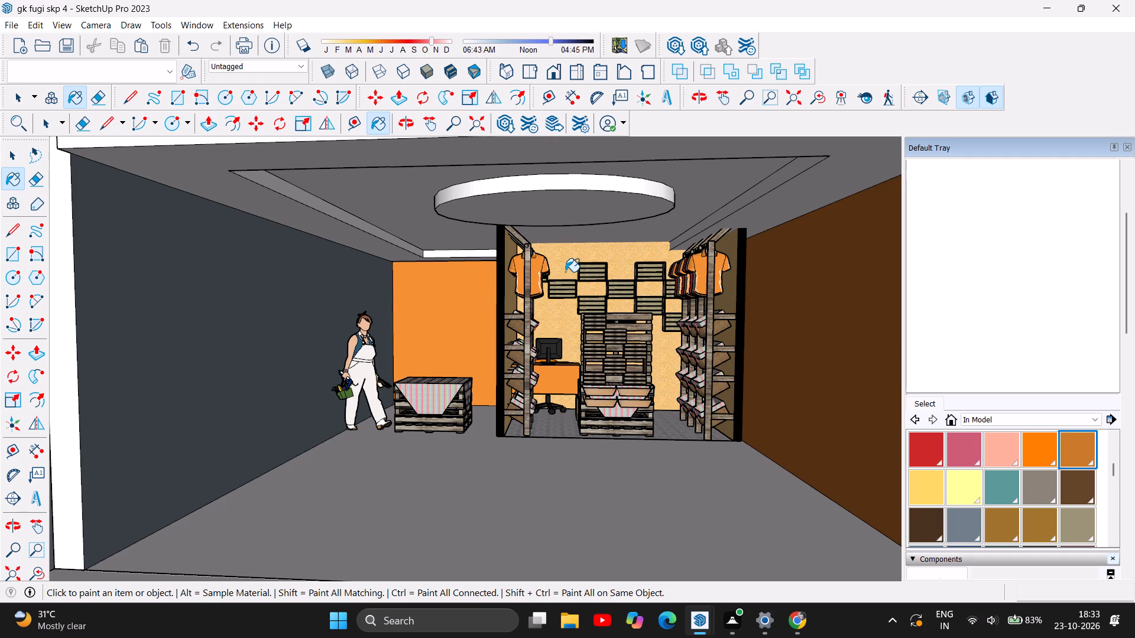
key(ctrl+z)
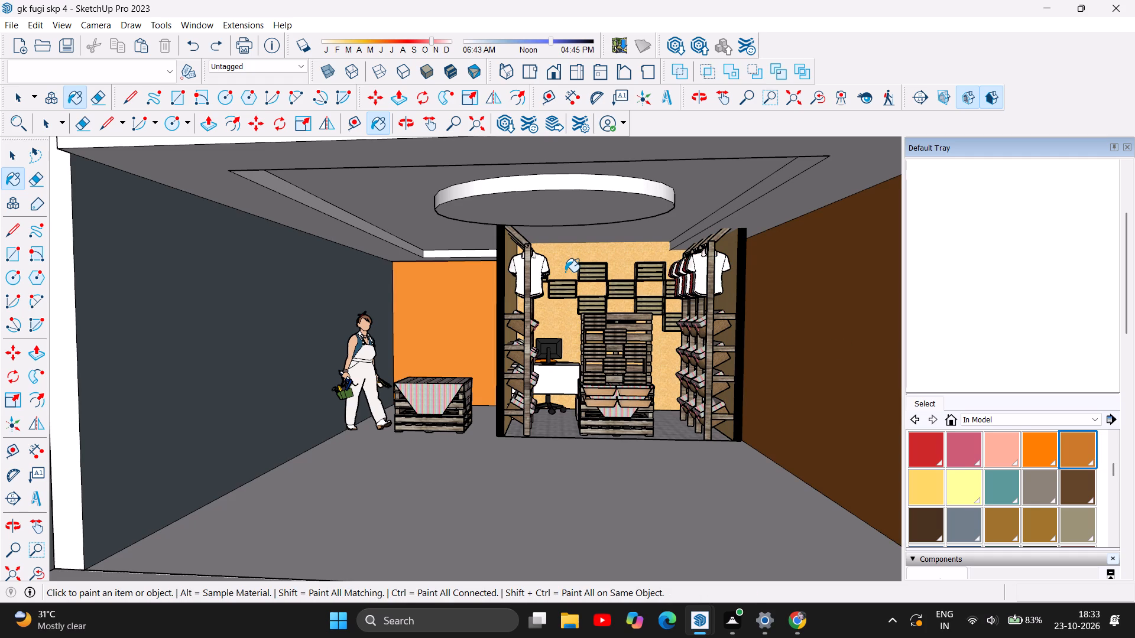
Paint the bay's floor with the slate blue-grey In Model material.
click(972, 526)
click(728, 528)
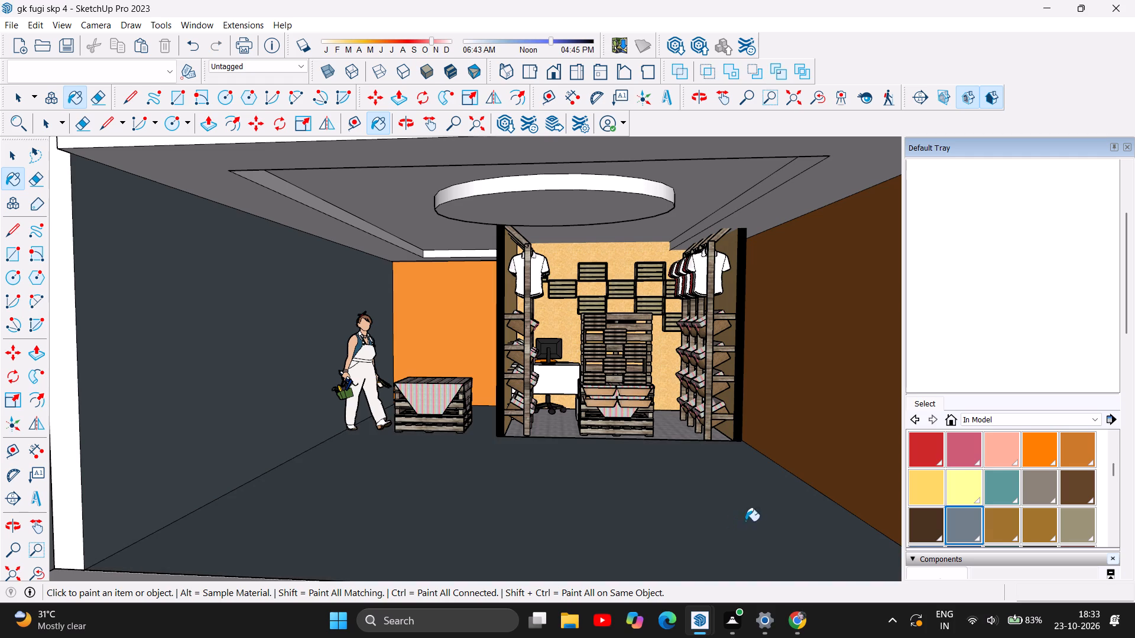
Paint both side walls and the back wall of the bay with the light grey In Model material.
scroll(812, 497, down, 5)
scroll(810, 497, up, 3)
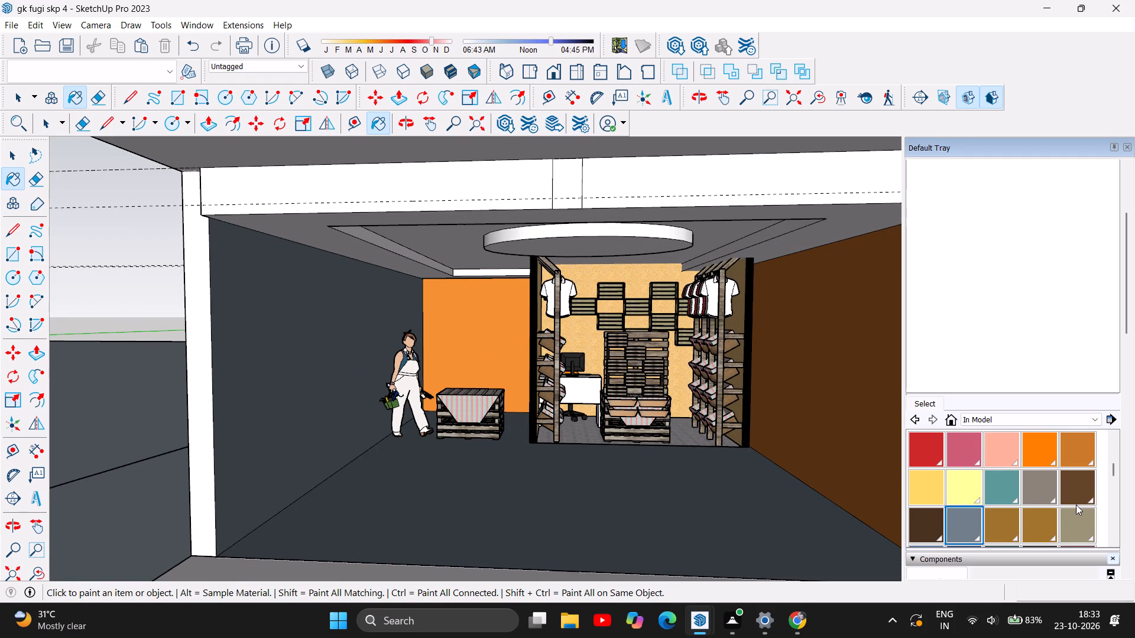
scroll(1079, 503, up, 1)
click(1003, 479)
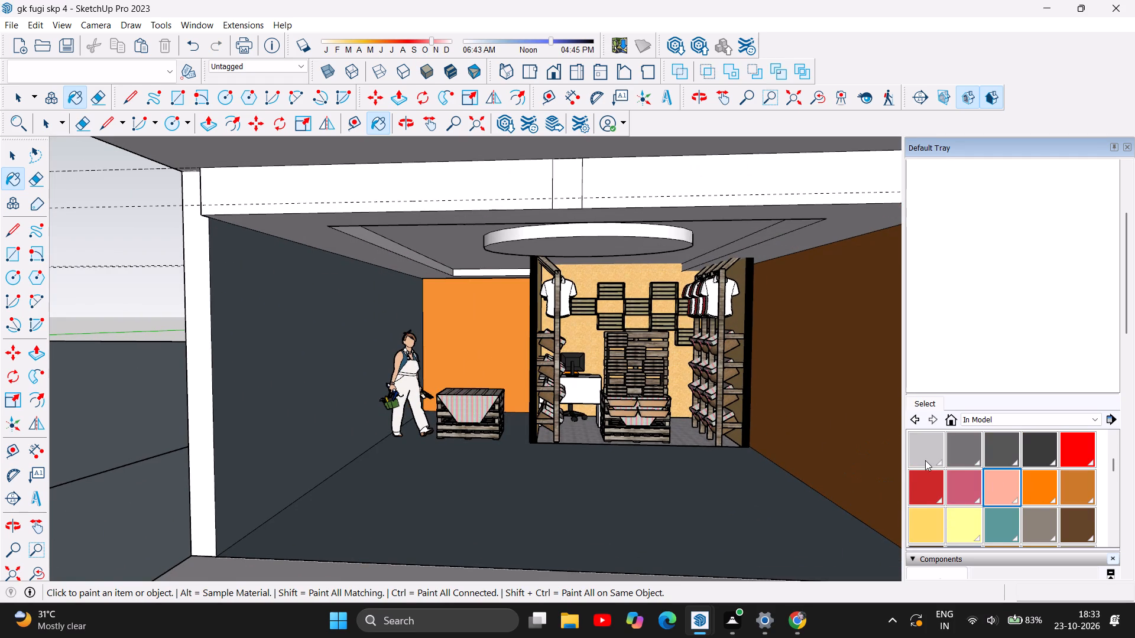
click(927, 460)
click(338, 356)
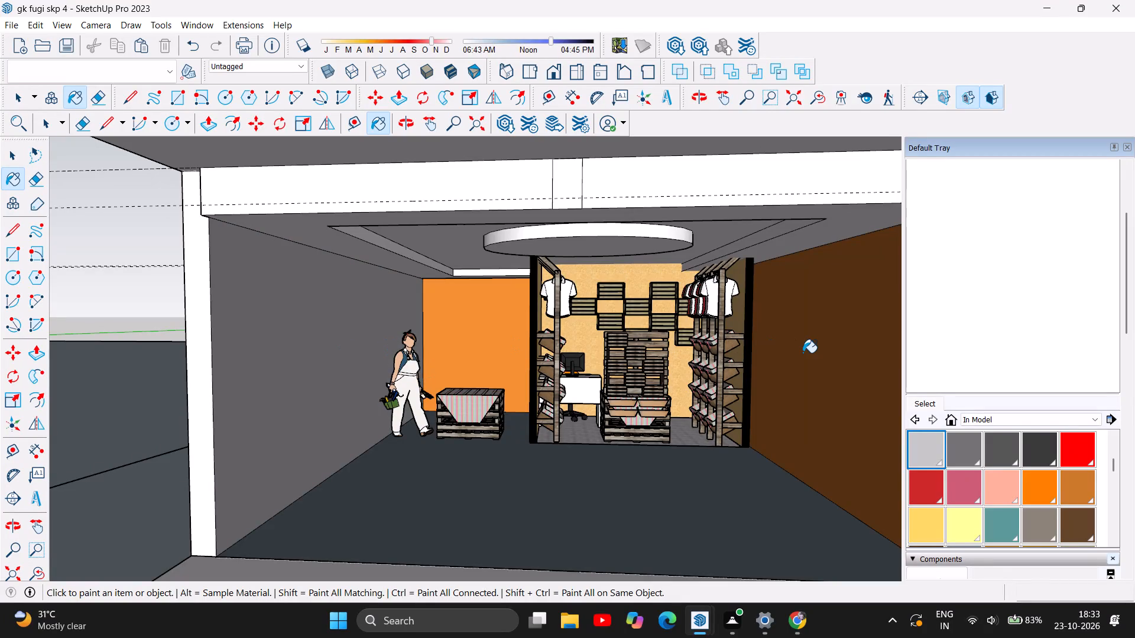
click(803, 353)
click(471, 331)
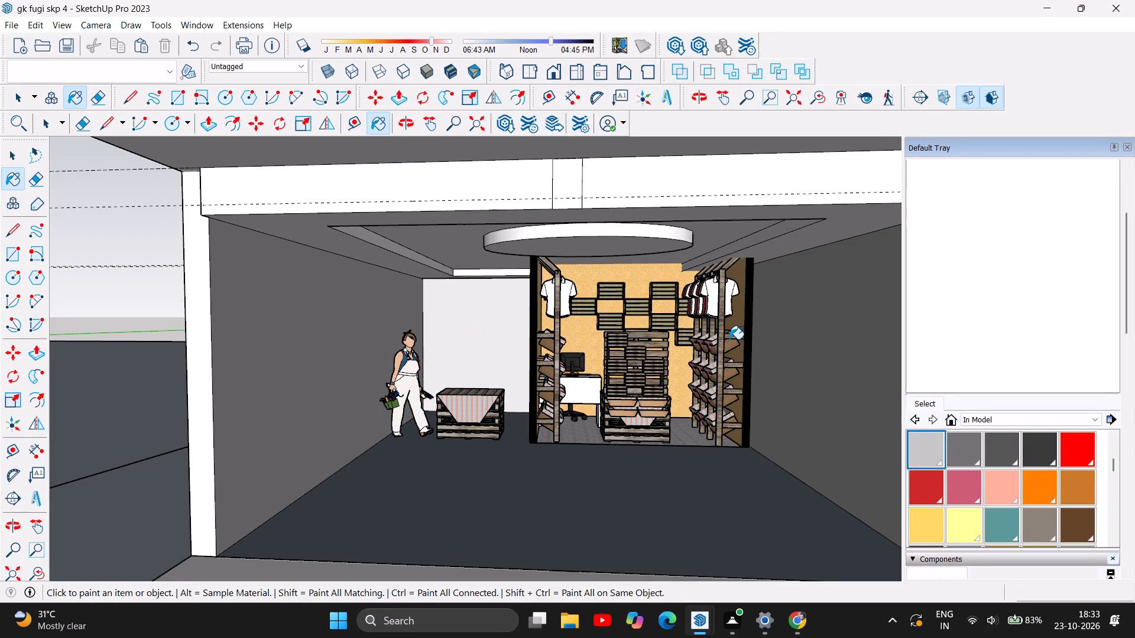
scroll(729, 339, down, 3)
scroll(751, 434, up, 2)
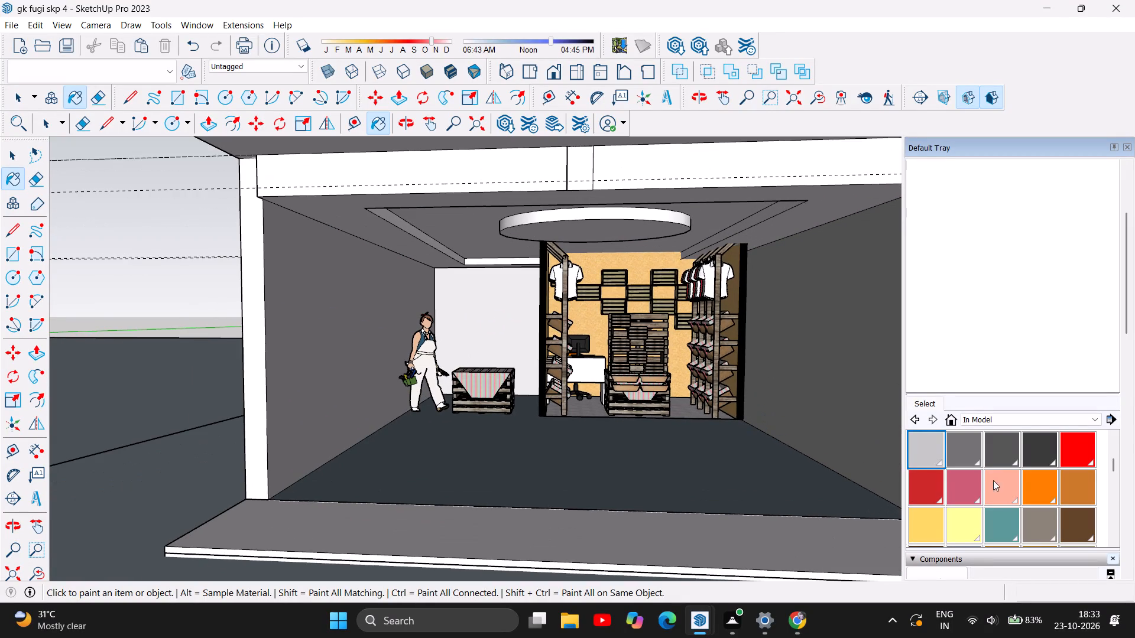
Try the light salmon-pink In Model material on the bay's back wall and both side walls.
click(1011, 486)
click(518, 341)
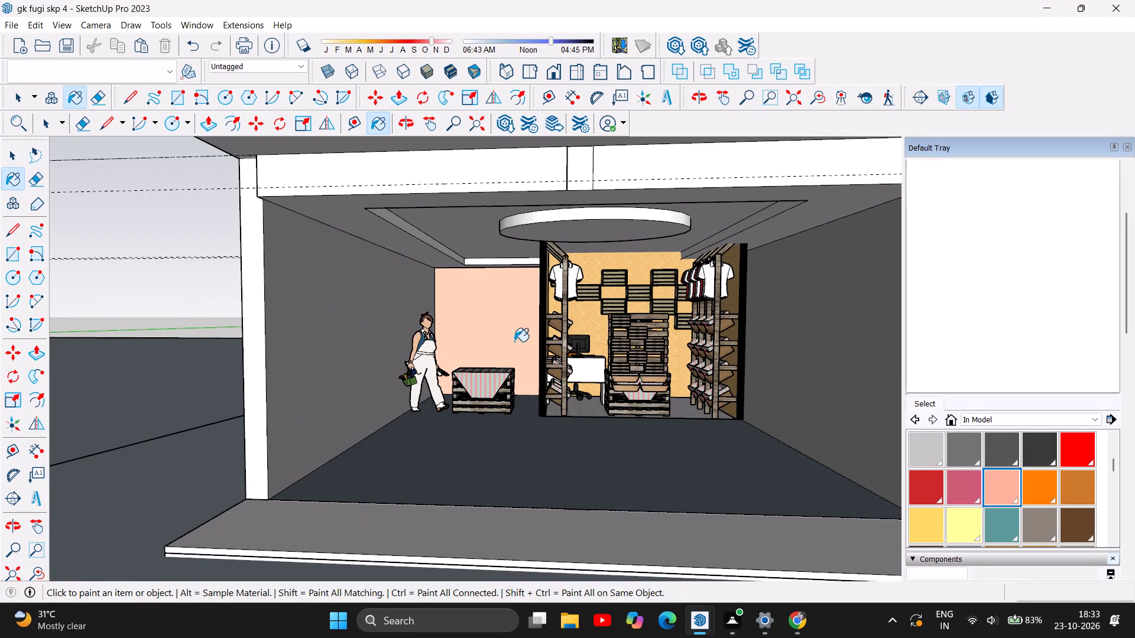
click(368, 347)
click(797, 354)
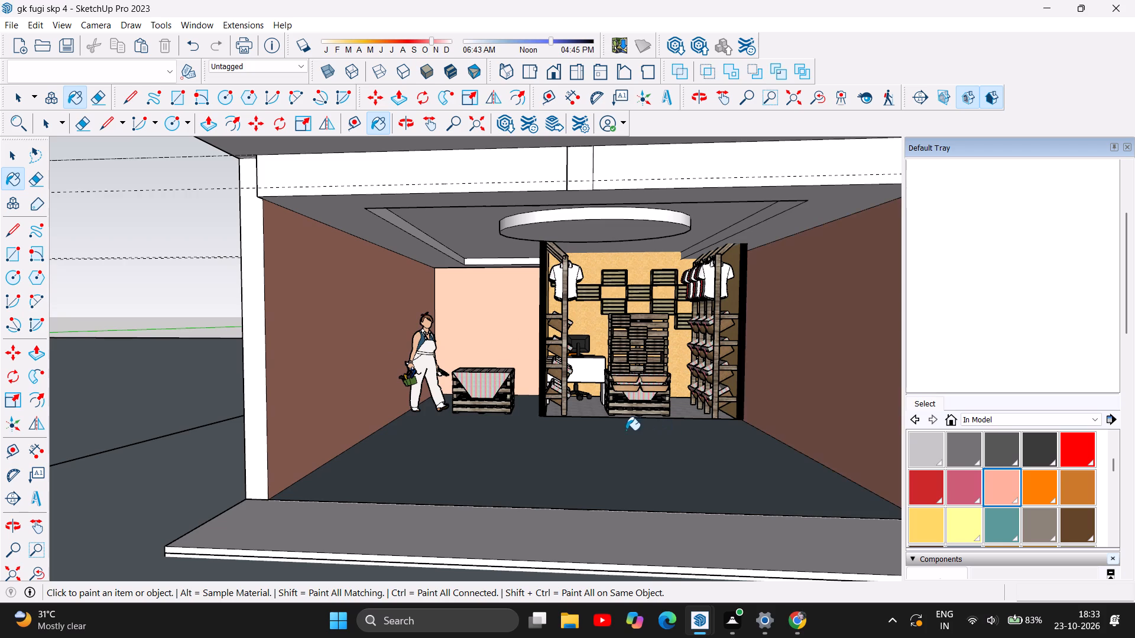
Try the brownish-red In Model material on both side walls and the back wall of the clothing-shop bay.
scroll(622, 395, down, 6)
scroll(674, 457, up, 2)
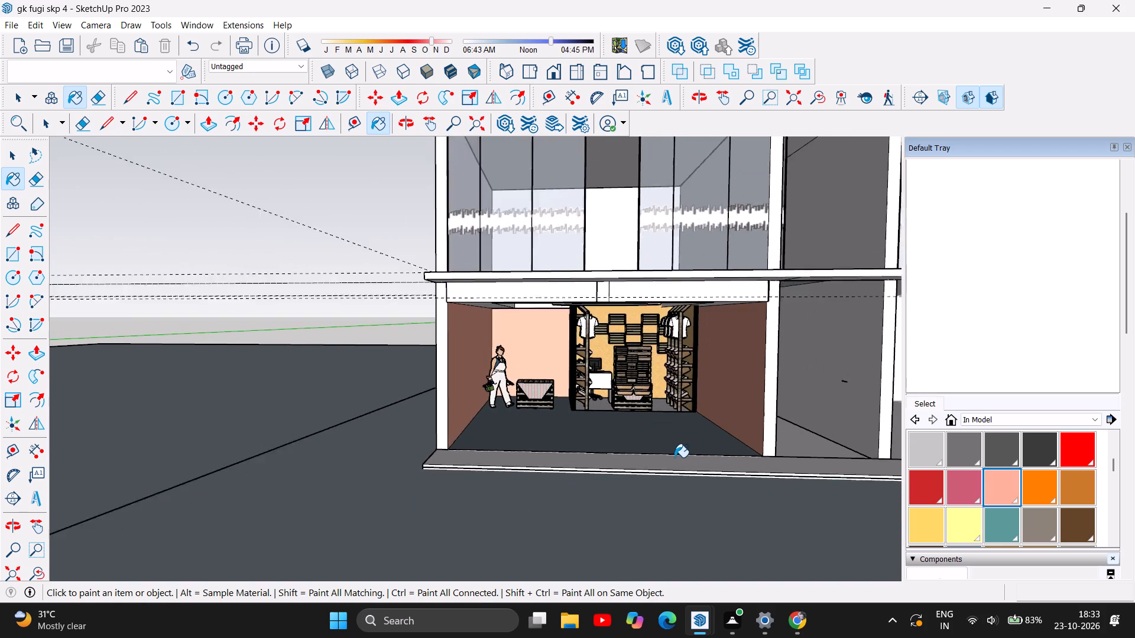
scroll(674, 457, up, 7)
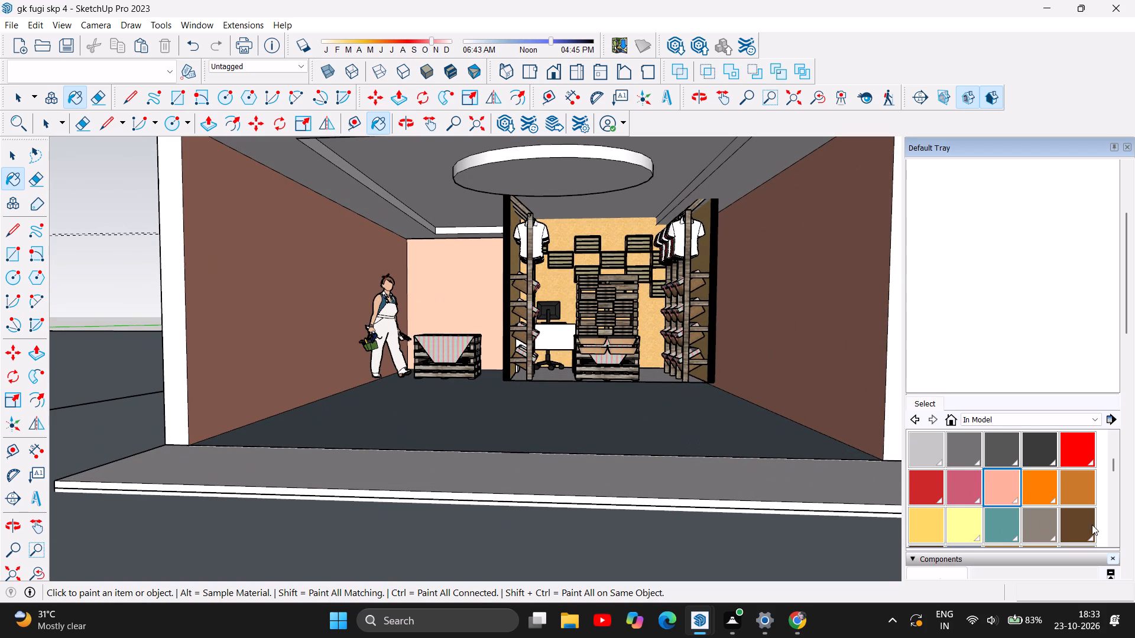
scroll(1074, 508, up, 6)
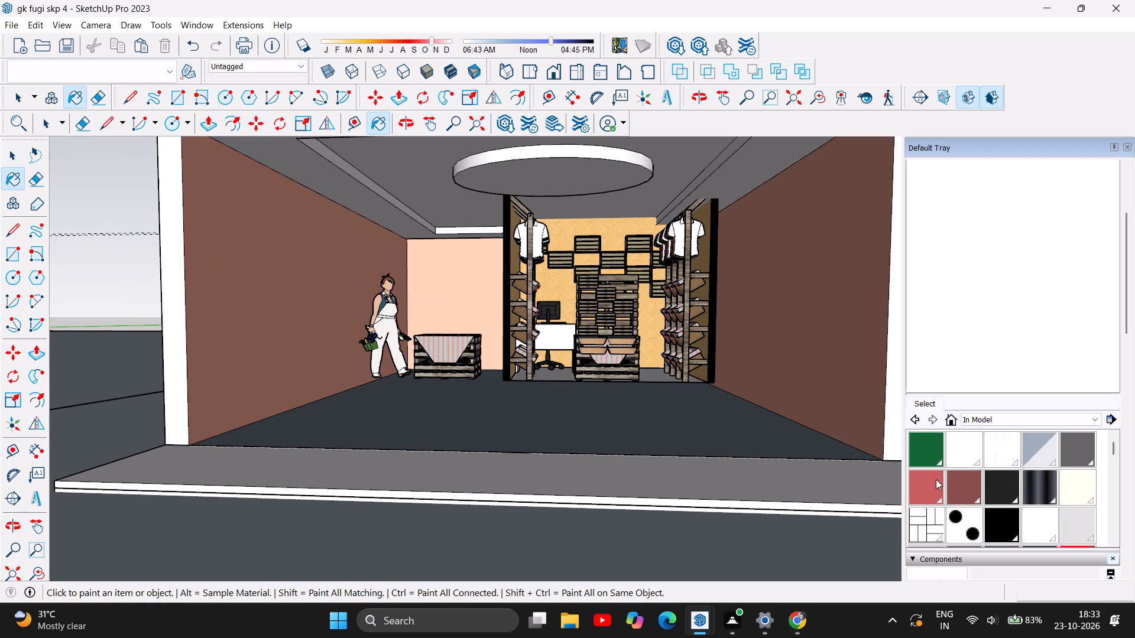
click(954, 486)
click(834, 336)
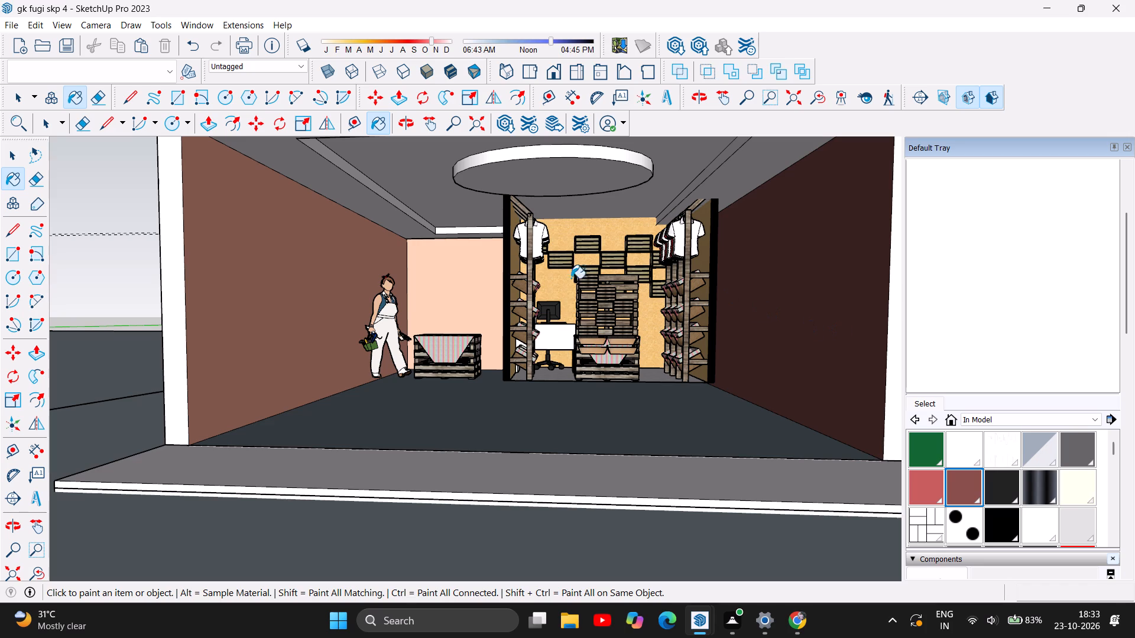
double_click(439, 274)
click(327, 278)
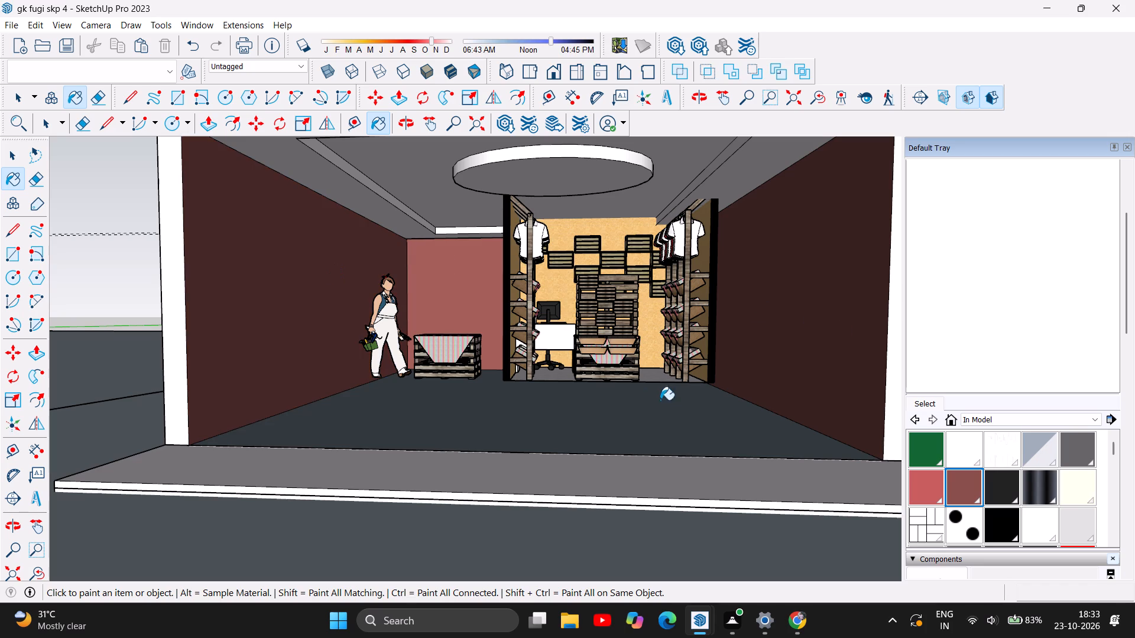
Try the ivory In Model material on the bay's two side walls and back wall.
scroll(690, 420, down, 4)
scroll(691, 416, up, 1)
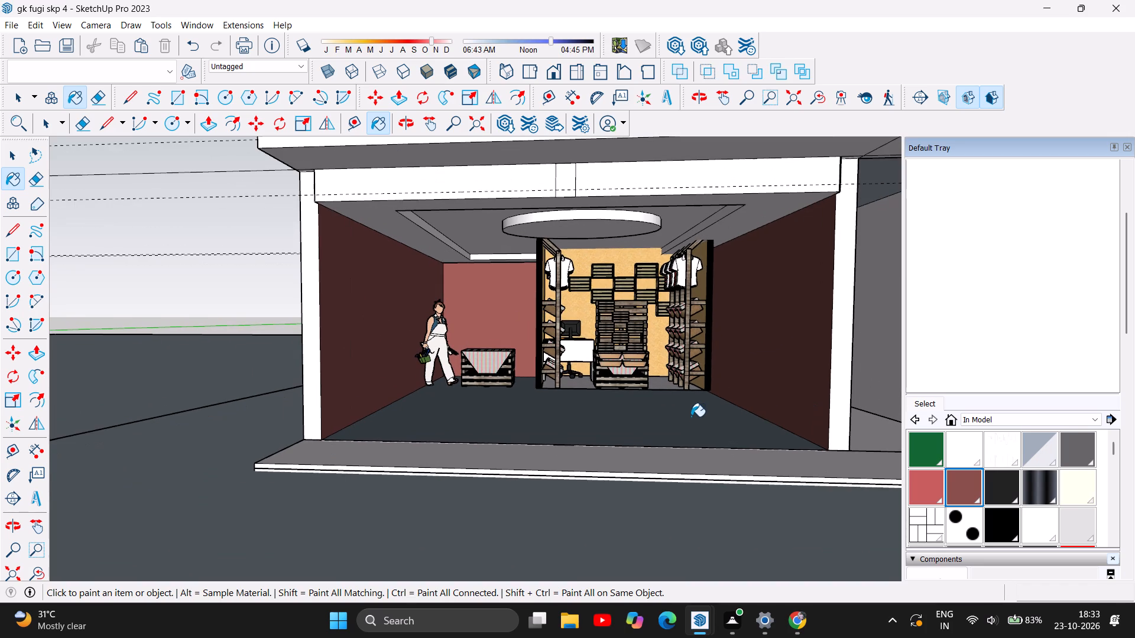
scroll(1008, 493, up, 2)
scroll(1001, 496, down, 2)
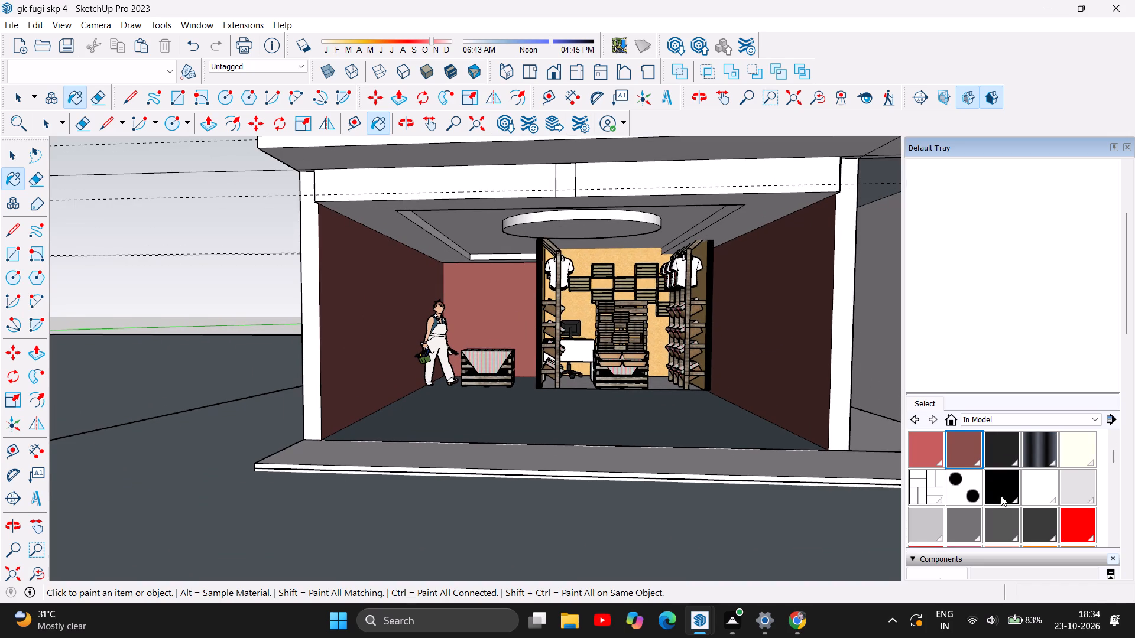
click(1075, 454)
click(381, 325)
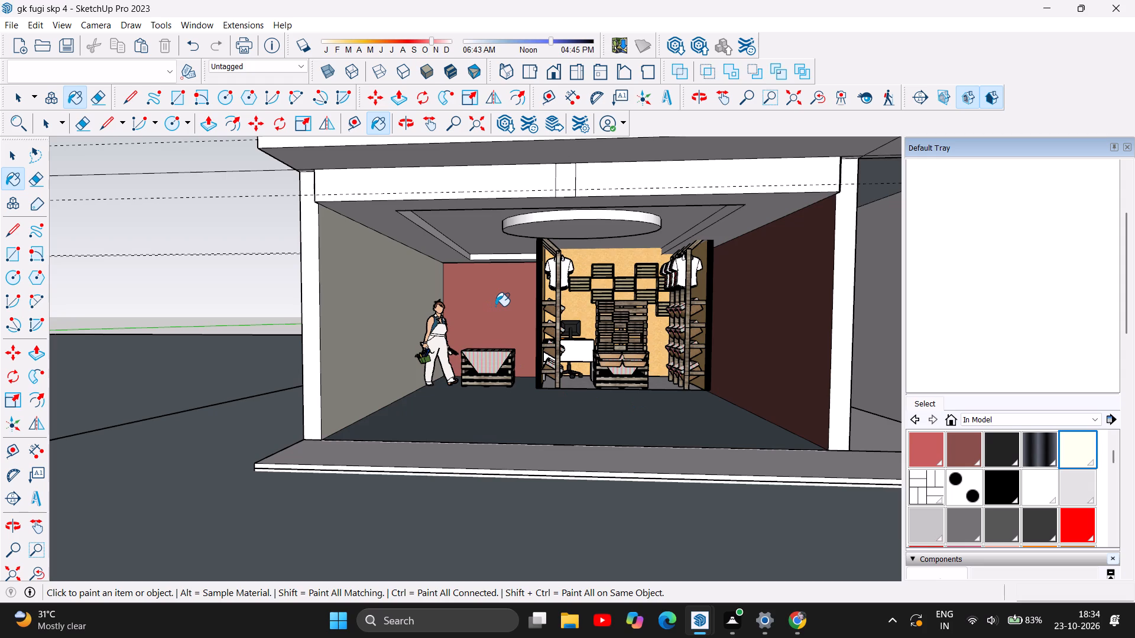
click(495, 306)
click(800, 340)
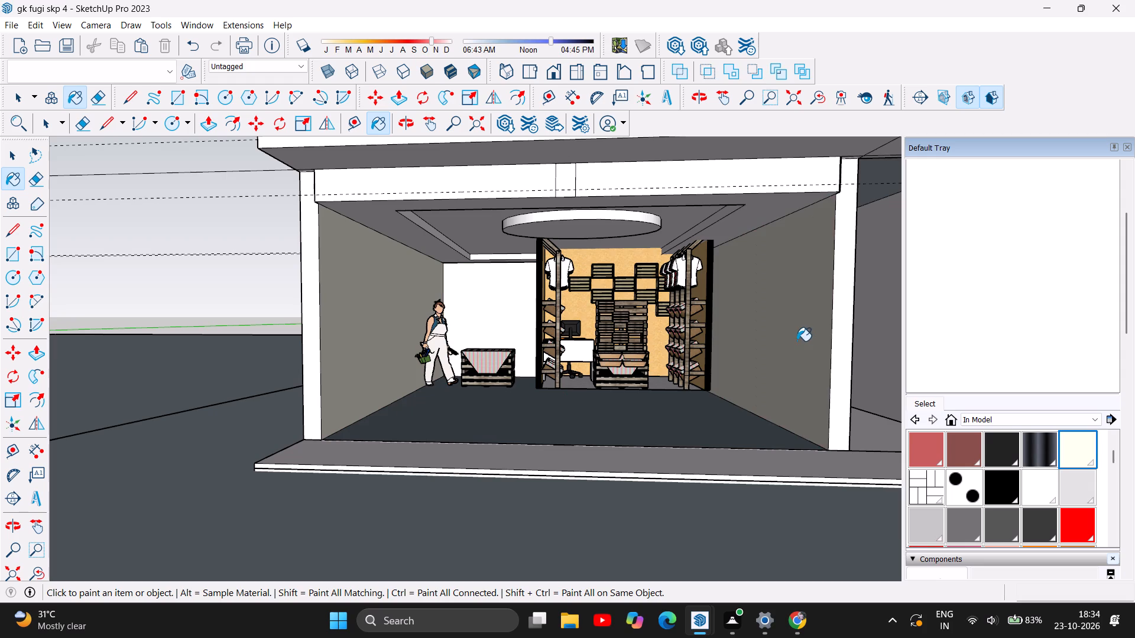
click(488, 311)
Paint the back wall and both side walls of the clothing-shop bay with the coral-red In Model material.
click(913, 451)
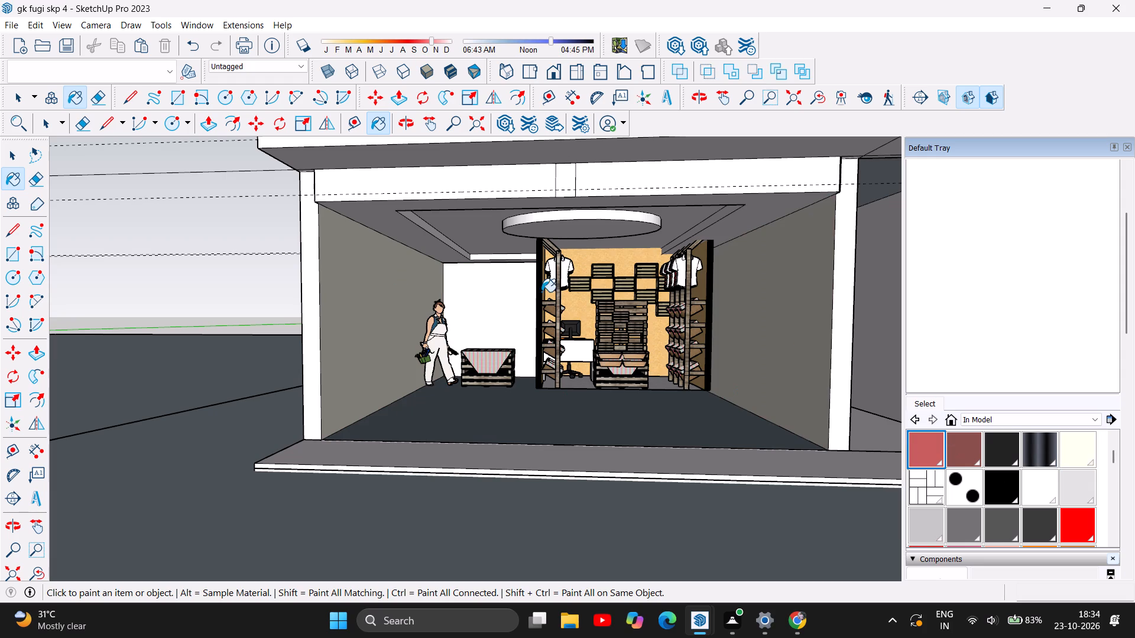
click(500, 307)
click(364, 325)
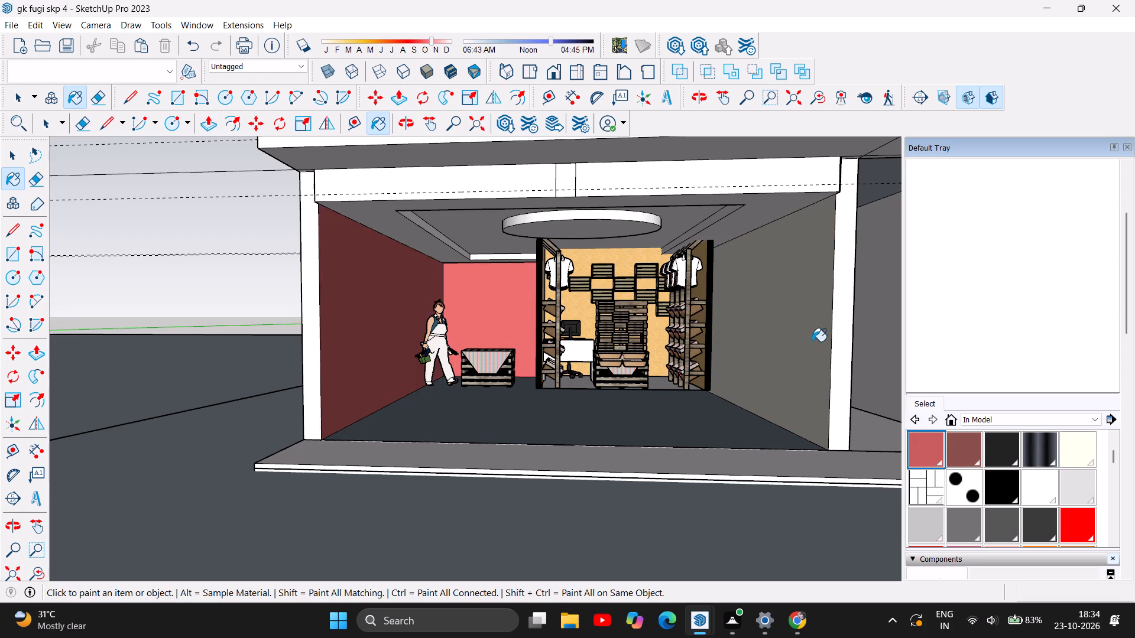
click(780, 325)
Paint the underside of the bay's circular ceiling feature with the pale yellow In Model material.
scroll(671, 366, down, 4)
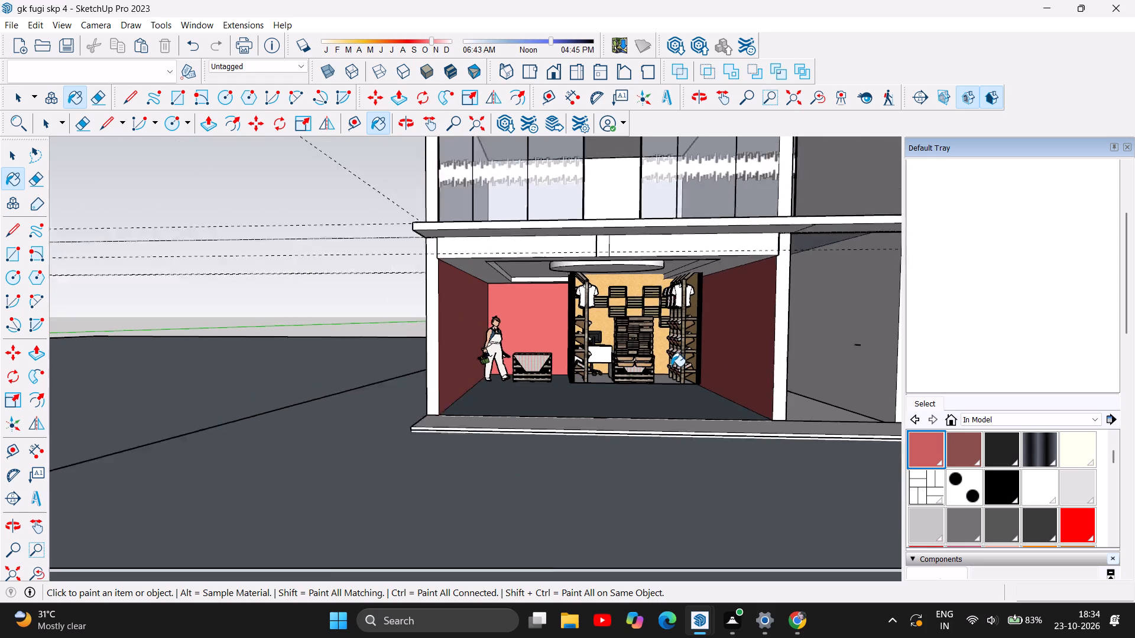
scroll(726, 354, up, 5)
scroll(565, 321, up, 3)
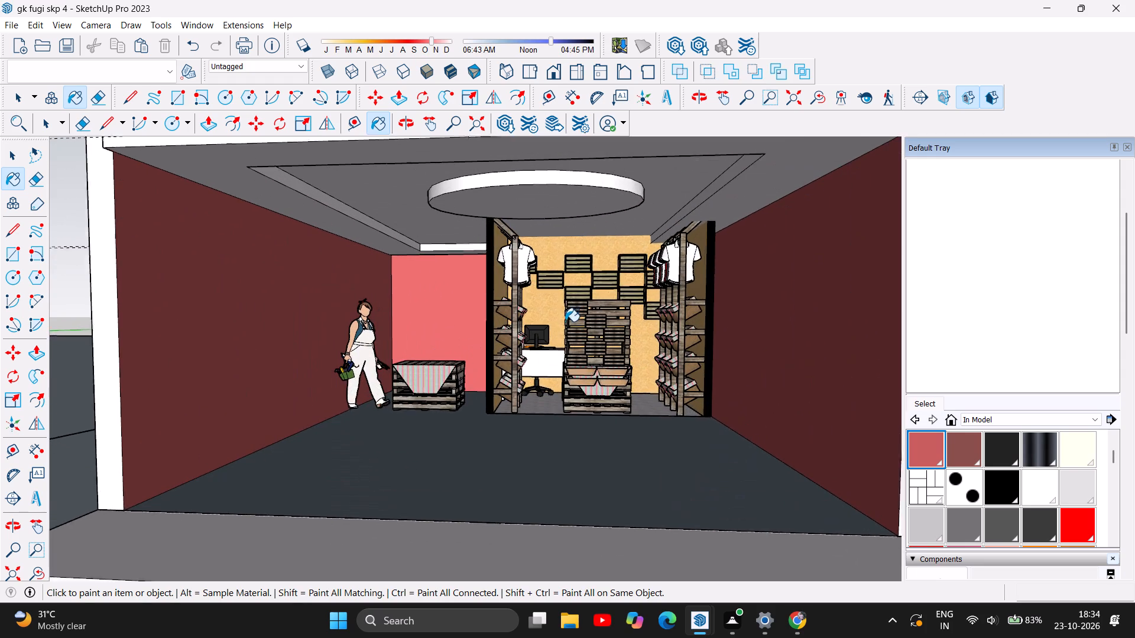
scroll(1010, 514, down, 3)
click(954, 483)
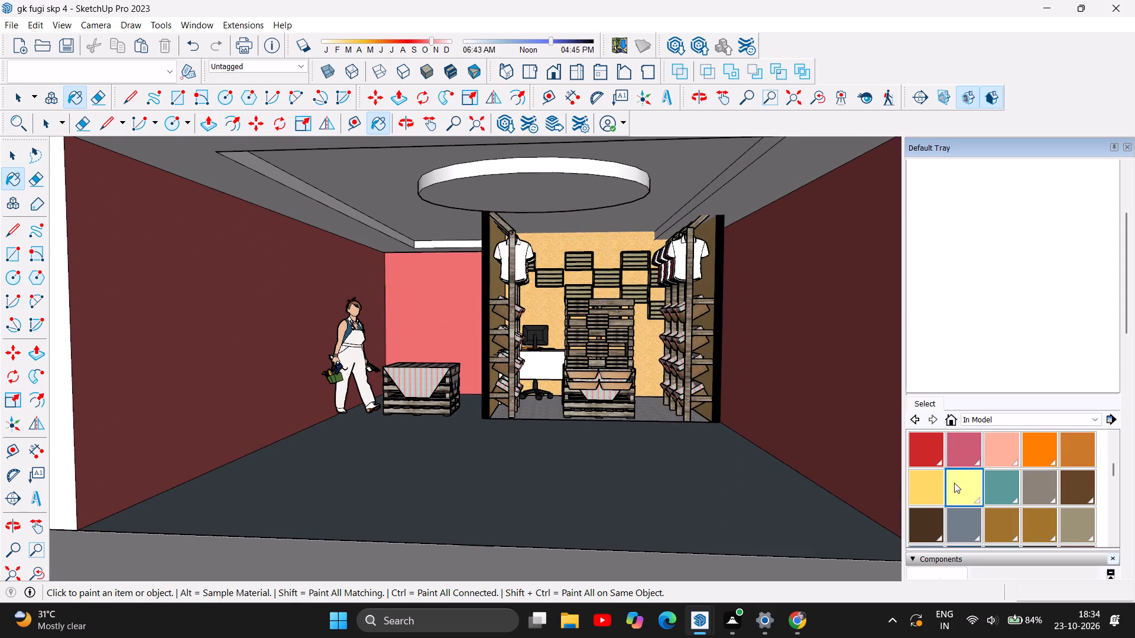
click(546, 189)
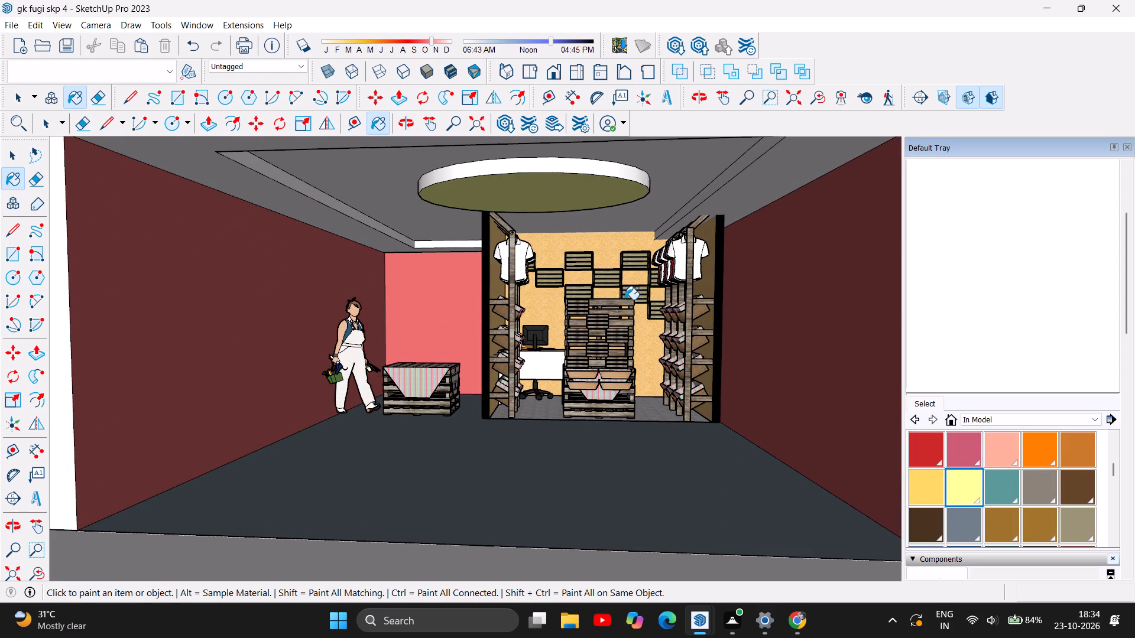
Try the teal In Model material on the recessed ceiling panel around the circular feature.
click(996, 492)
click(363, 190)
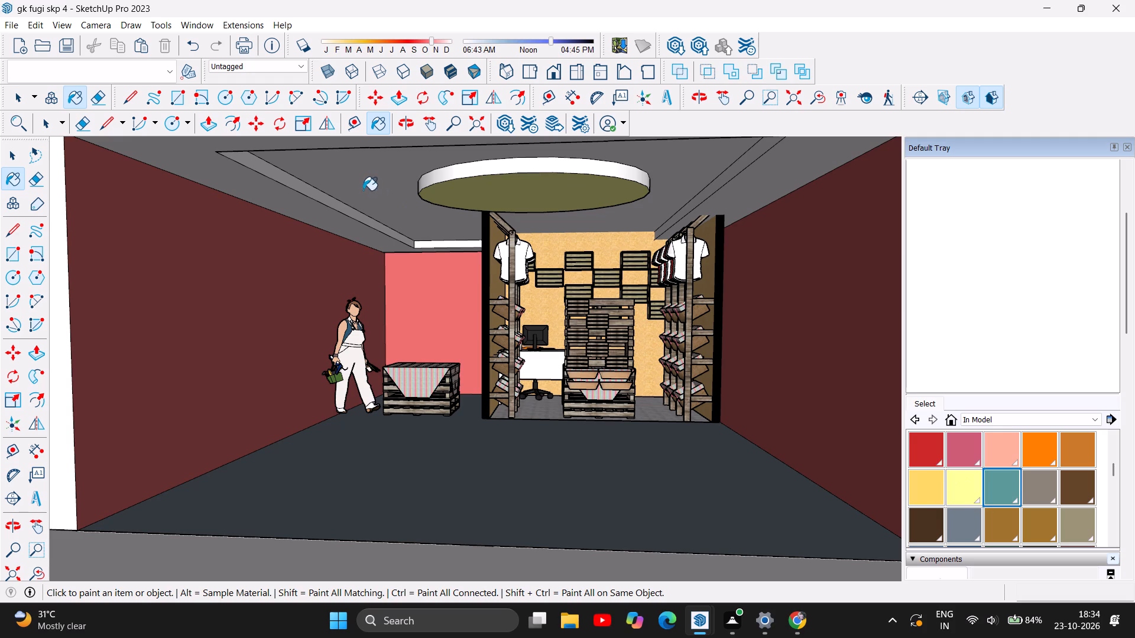
Paint the recessed ceiling panel around the circular feature with the dark blue In Model material.
scroll(1019, 515, down, 1)
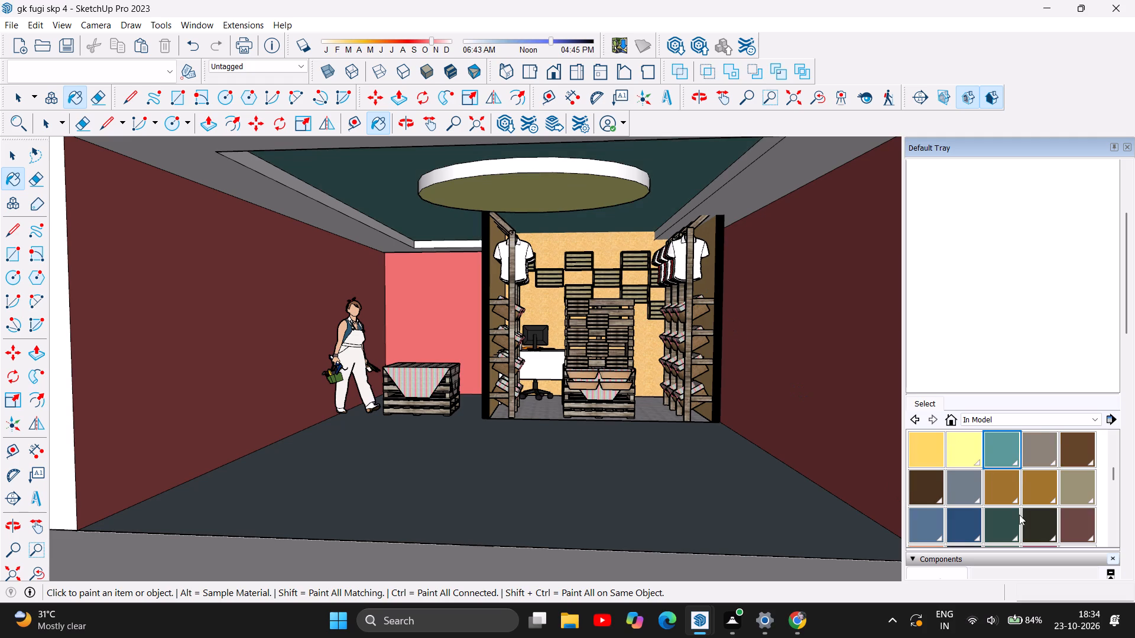
click(955, 517)
click(381, 173)
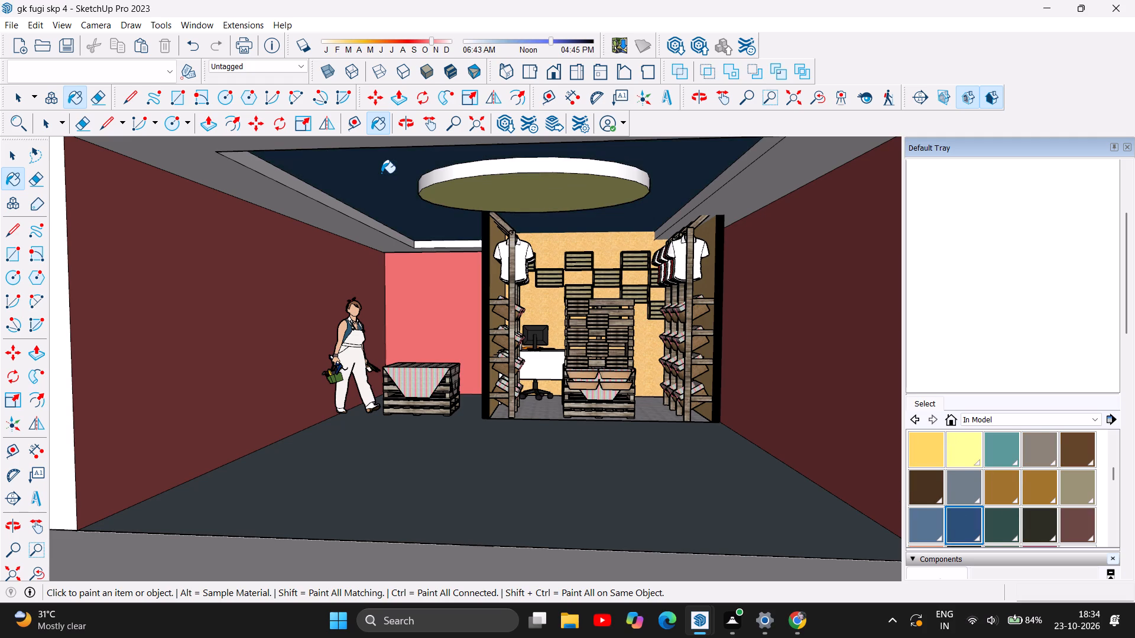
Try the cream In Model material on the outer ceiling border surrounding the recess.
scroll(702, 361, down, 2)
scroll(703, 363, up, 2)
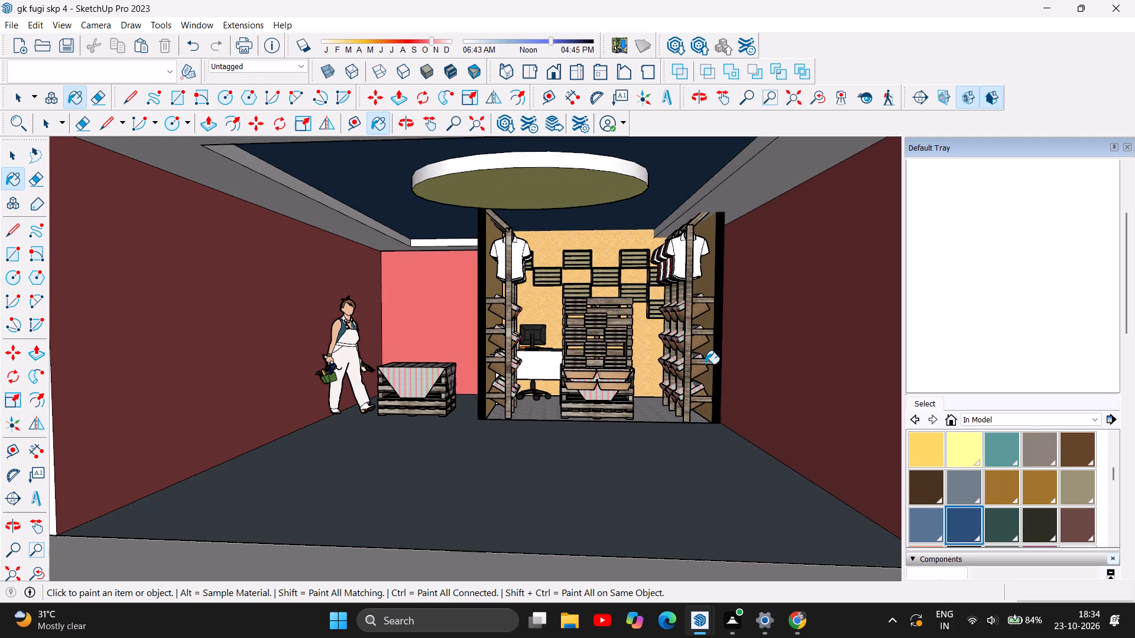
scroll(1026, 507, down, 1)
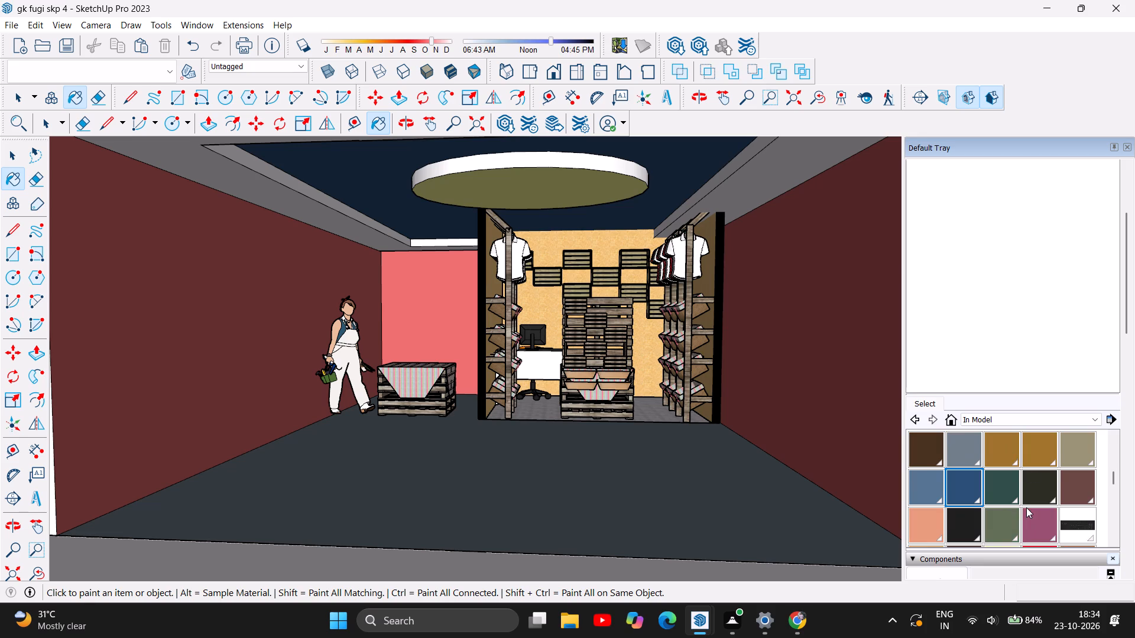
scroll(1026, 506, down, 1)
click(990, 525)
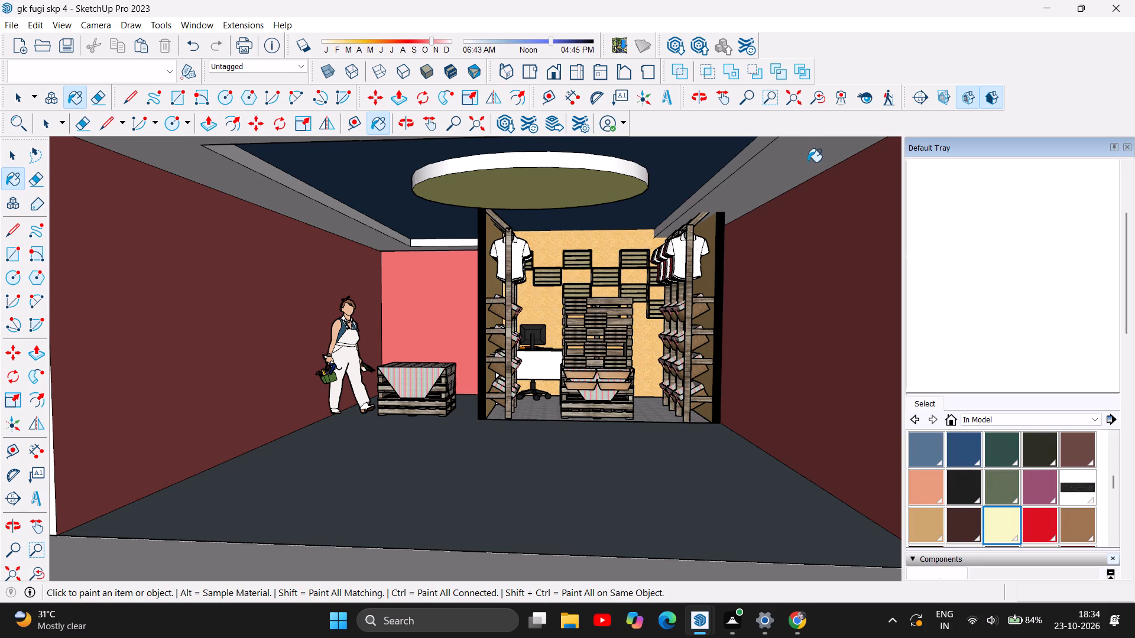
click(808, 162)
Paint the outer ceiling border surrounding the recess with the light greyish-beige In Model material.
scroll(751, 305, down, 3)
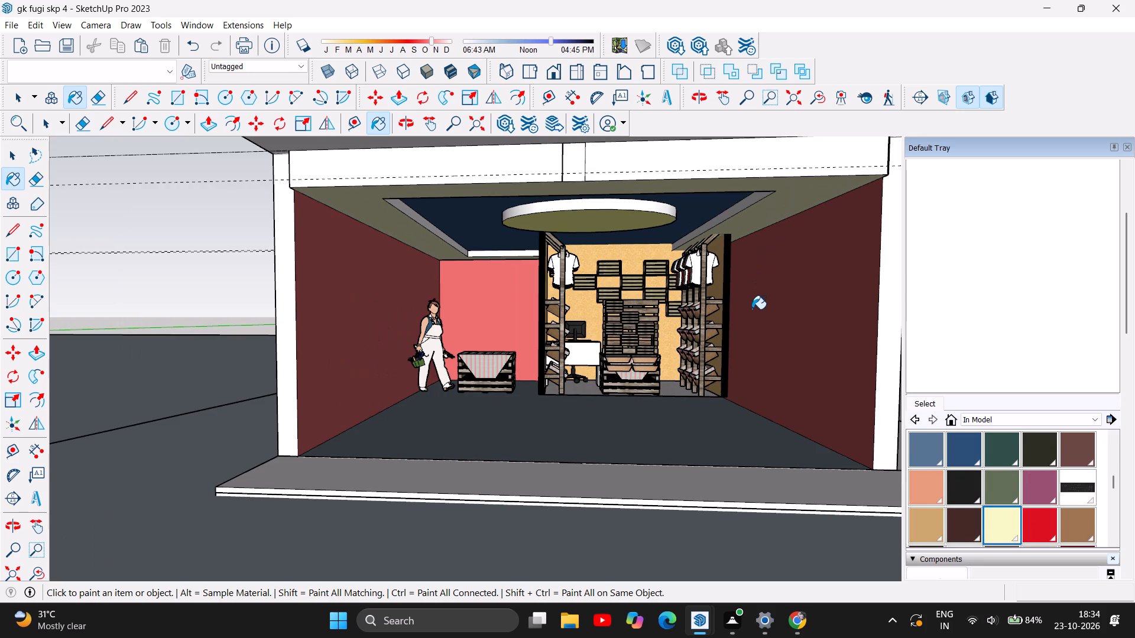
scroll(1038, 500, down, 2)
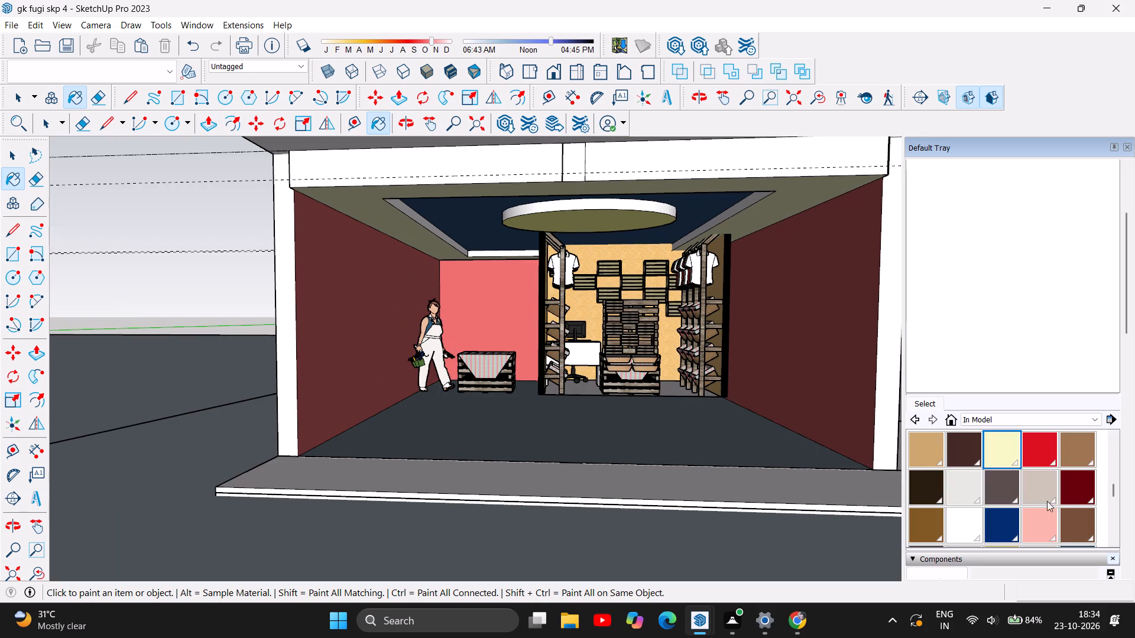
click(1045, 484)
click(774, 207)
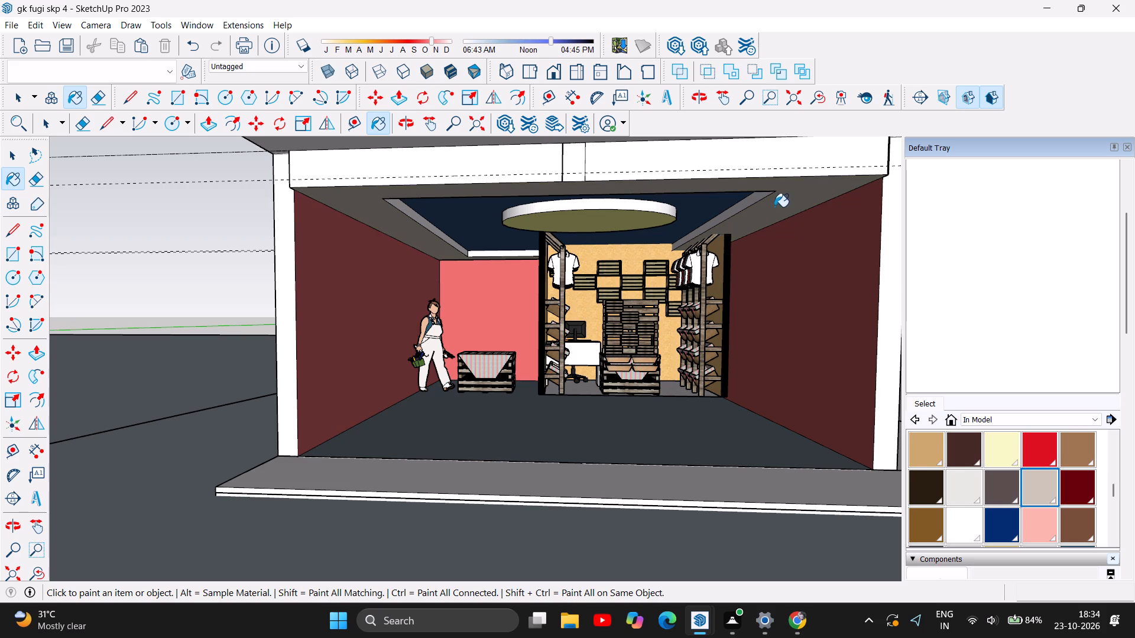
Examine the painted clothing-shop bay up close and in the context of the whole building front.
scroll(666, 301, up, 2)
scroll(655, 304, down, 2)
scroll(521, 400, down, 5)
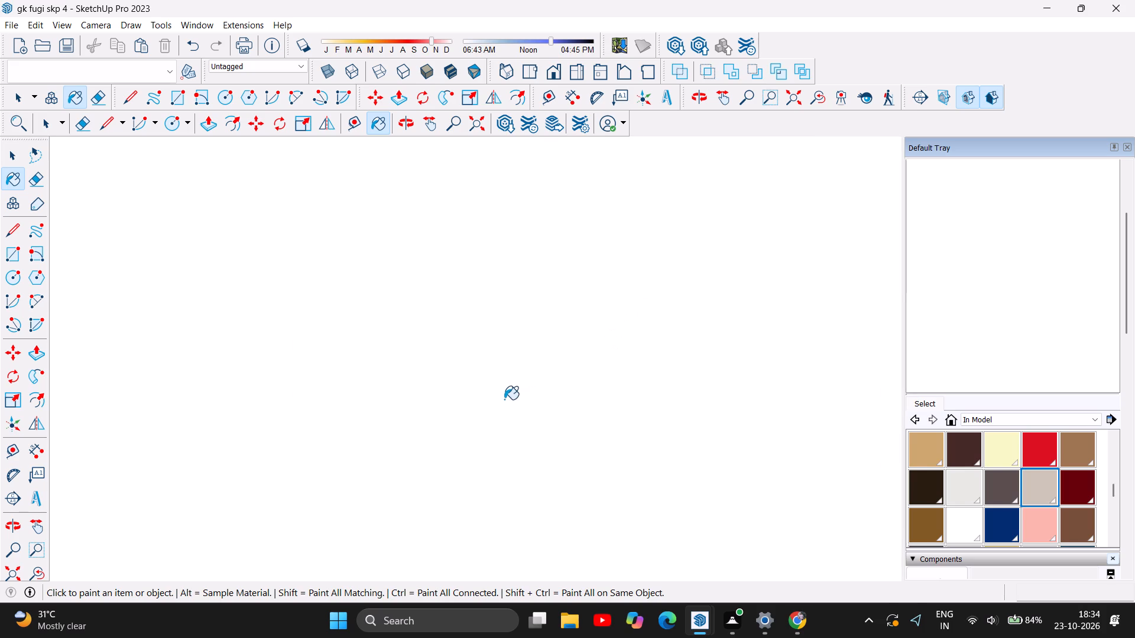
scroll(504, 399, down, 14)
scroll(544, 390, down, 15)
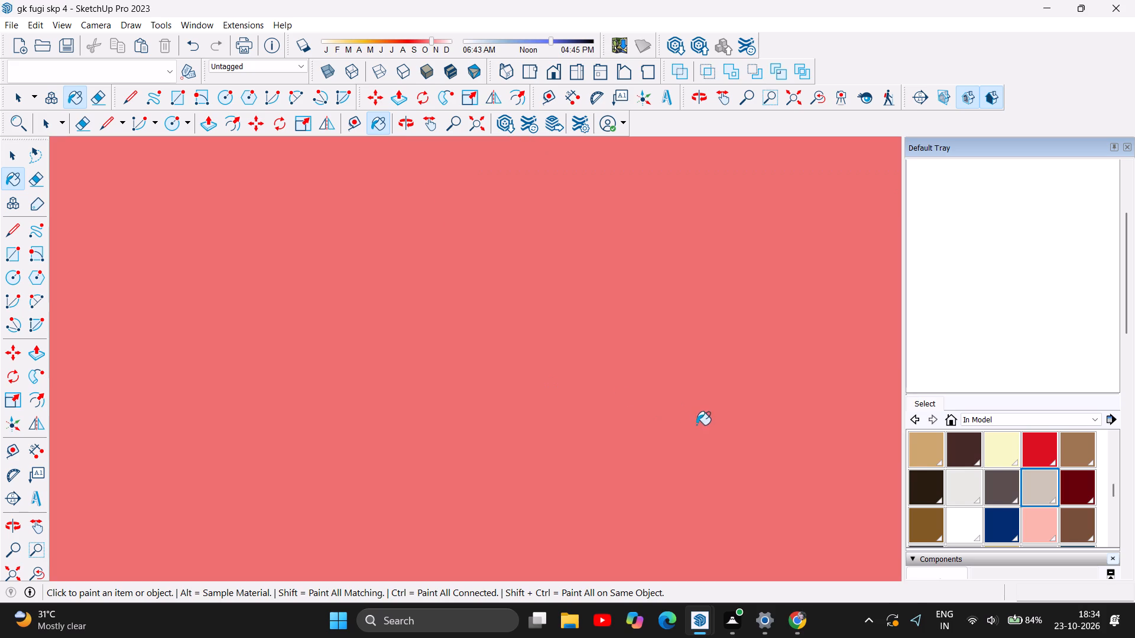
scroll(522, 382, down, 7)
scroll(633, 368, down, 7)
scroll(558, 369, down, 15)
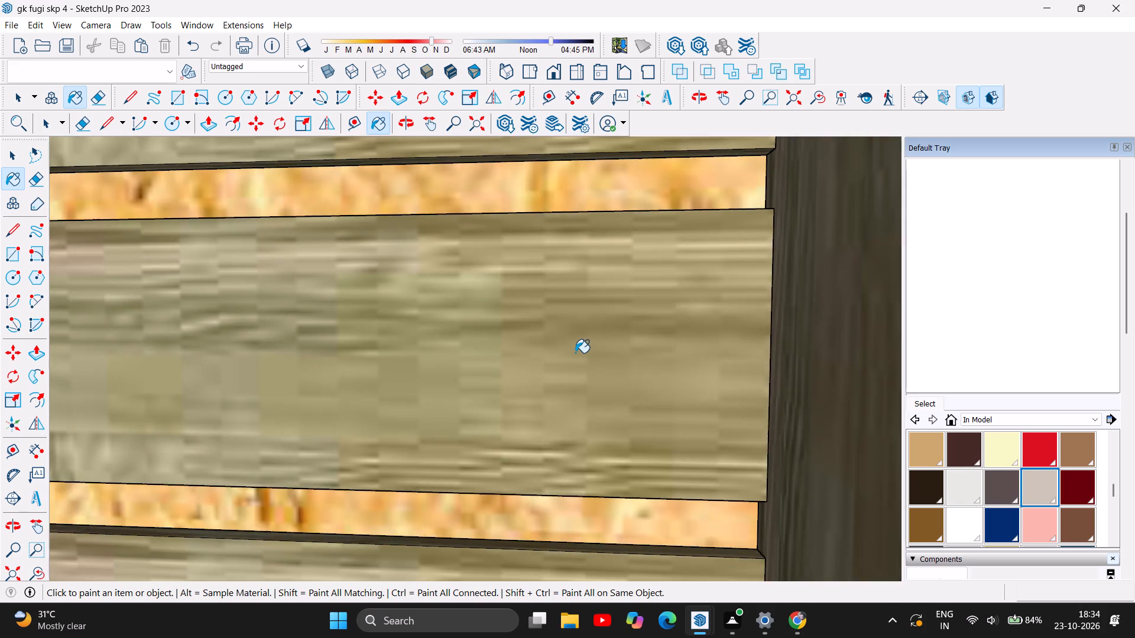
scroll(575, 353, down, 16)
scroll(575, 353, down, 15)
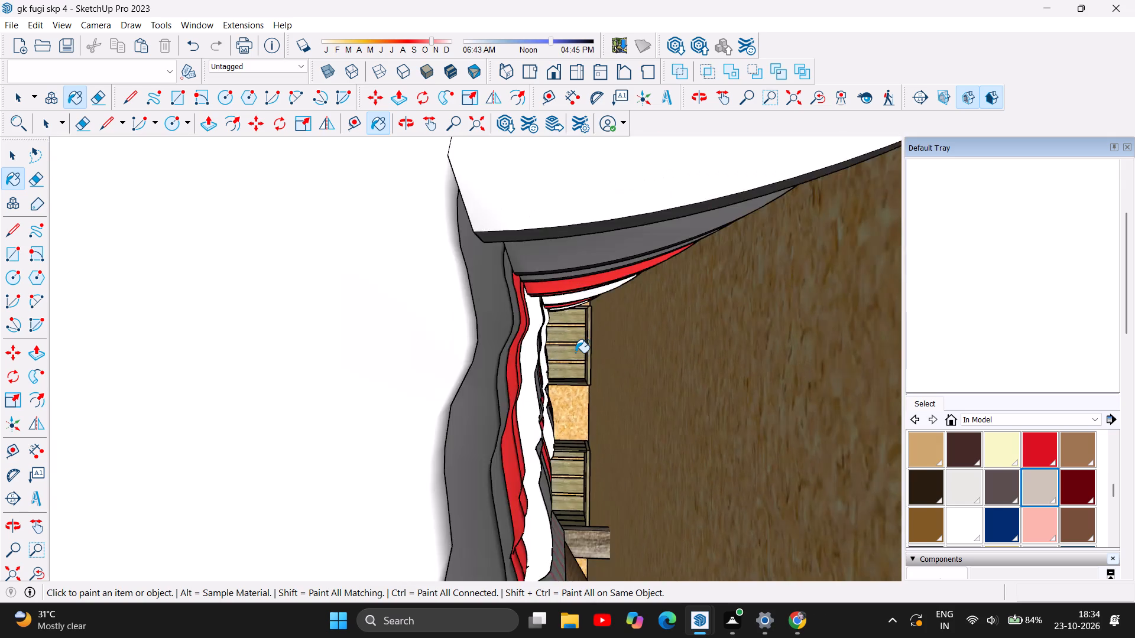
scroll(575, 353, down, 15)
scroll(575, 353, down, 7)
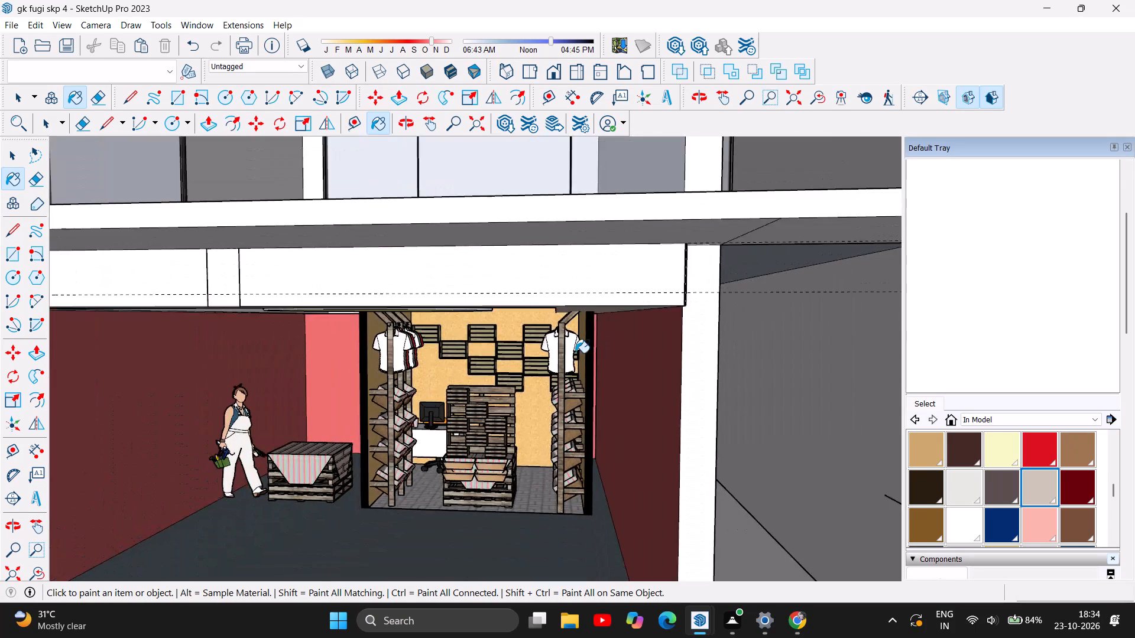
scroll(575, 353, down, 15)
scroll(505, 453, down, 5)
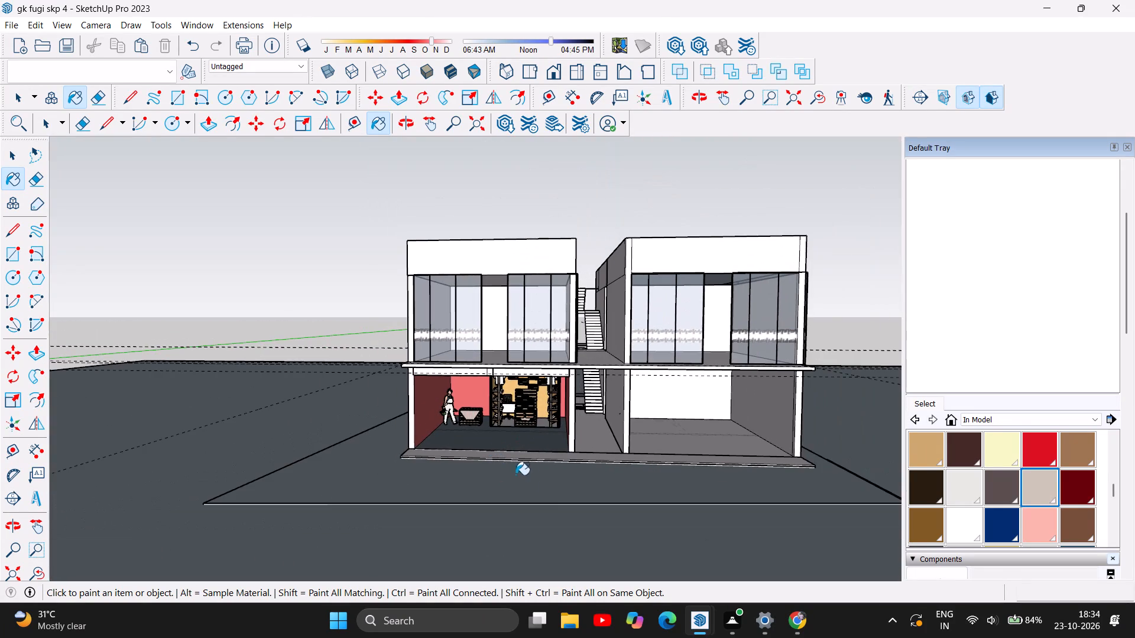
scroll(525, 504, up, 6)
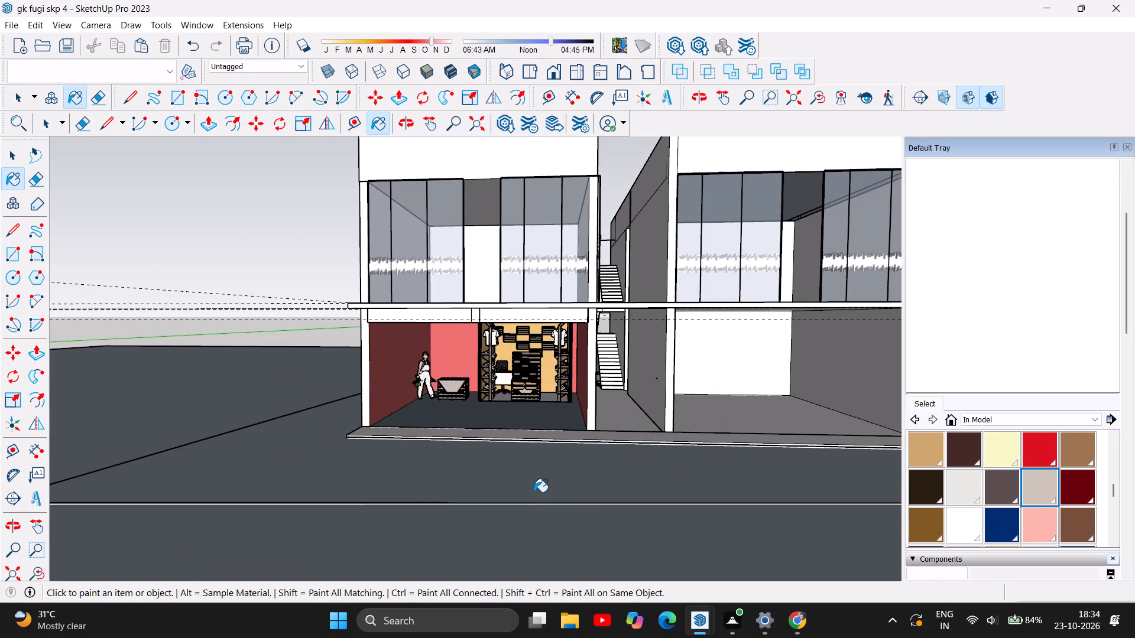
scroll(534, 492, up, 6)
scroll(519, 447, up, 6)
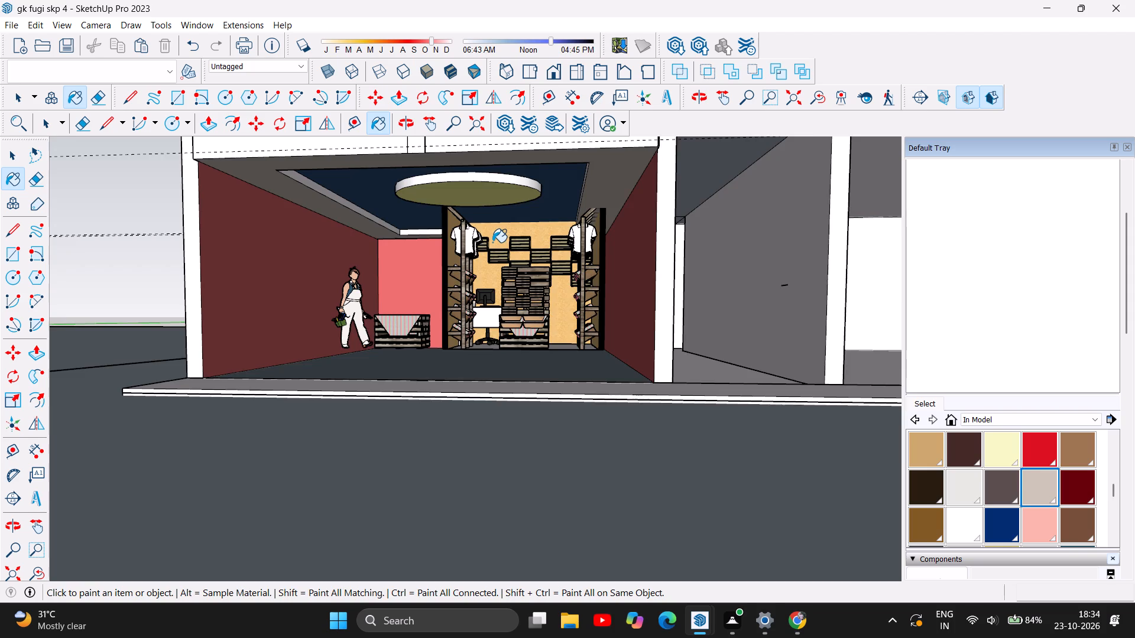
Examine the painted clothing-shop bay's walls, ceiling and display furniture up close and from in front of the building.
scroll(492, 242, up, 4)
scroll(615, 258, down, 2)
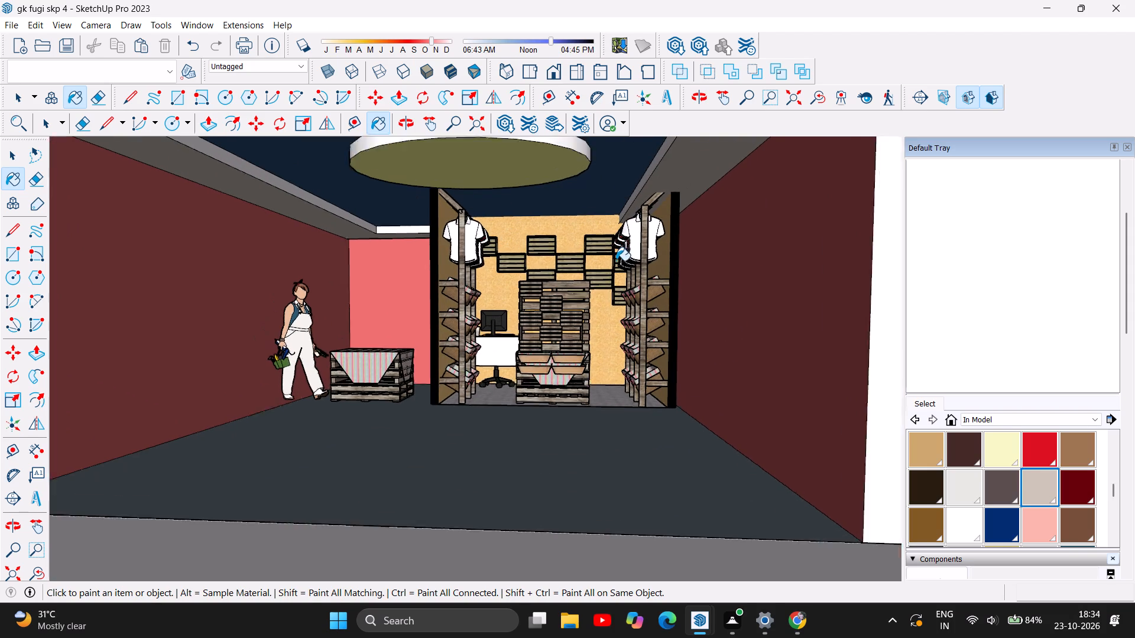
scroll(616, 261, down, 3)
scroll(616, 261, up, 5)
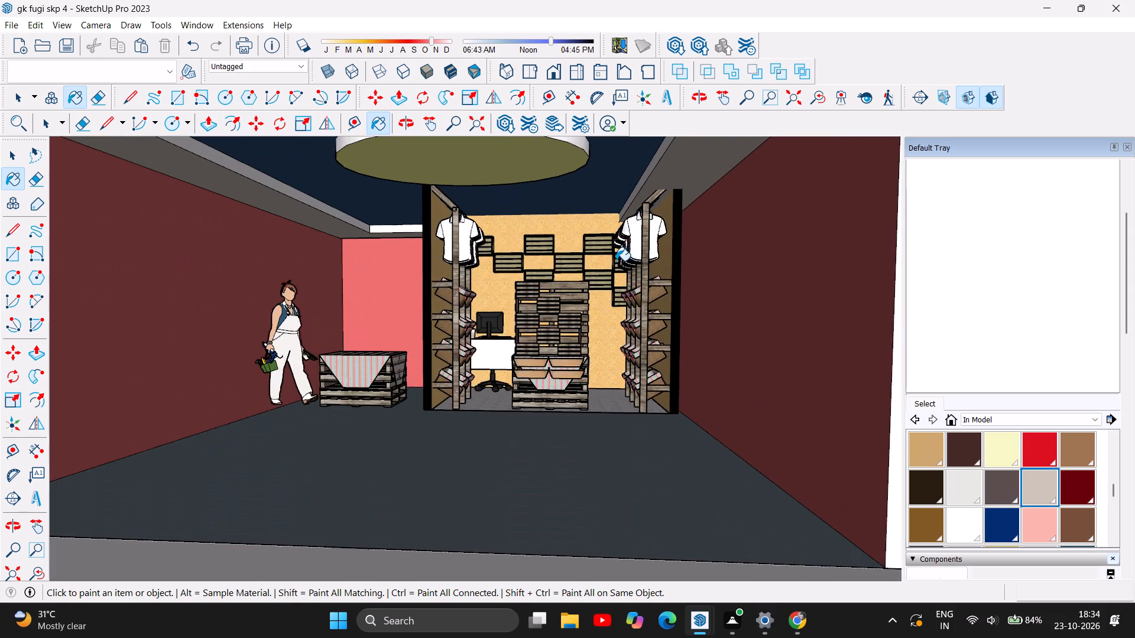
scroll(616, 261, up, 2)
scroll(526, 367, up, 1)
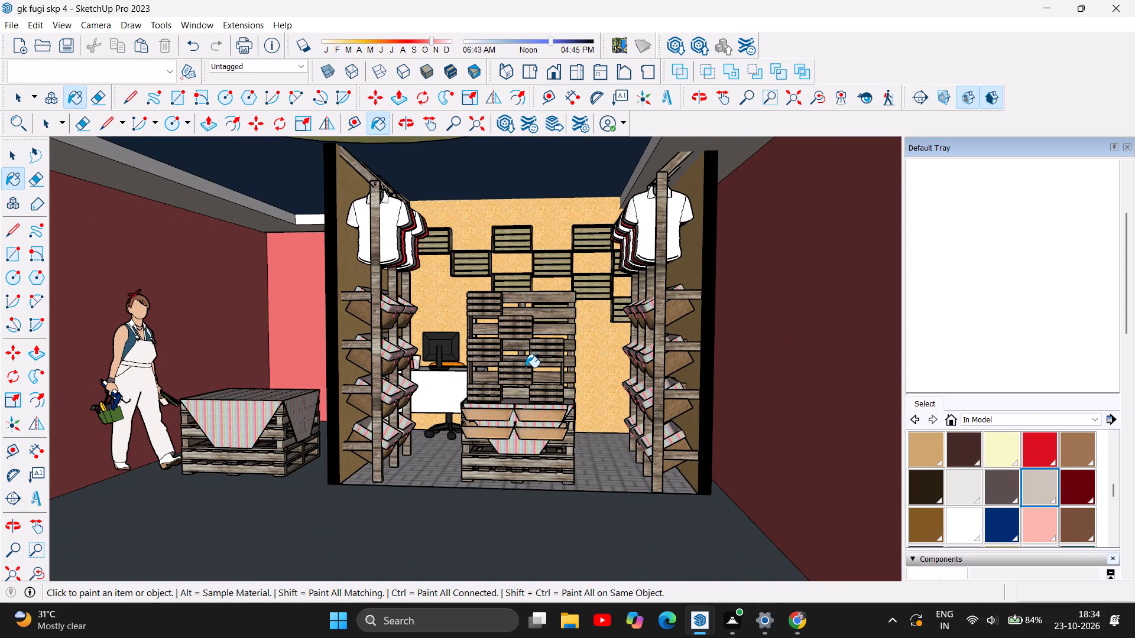
scroll(526, 367, up, 4)
scroll(506, 364, down, 7)
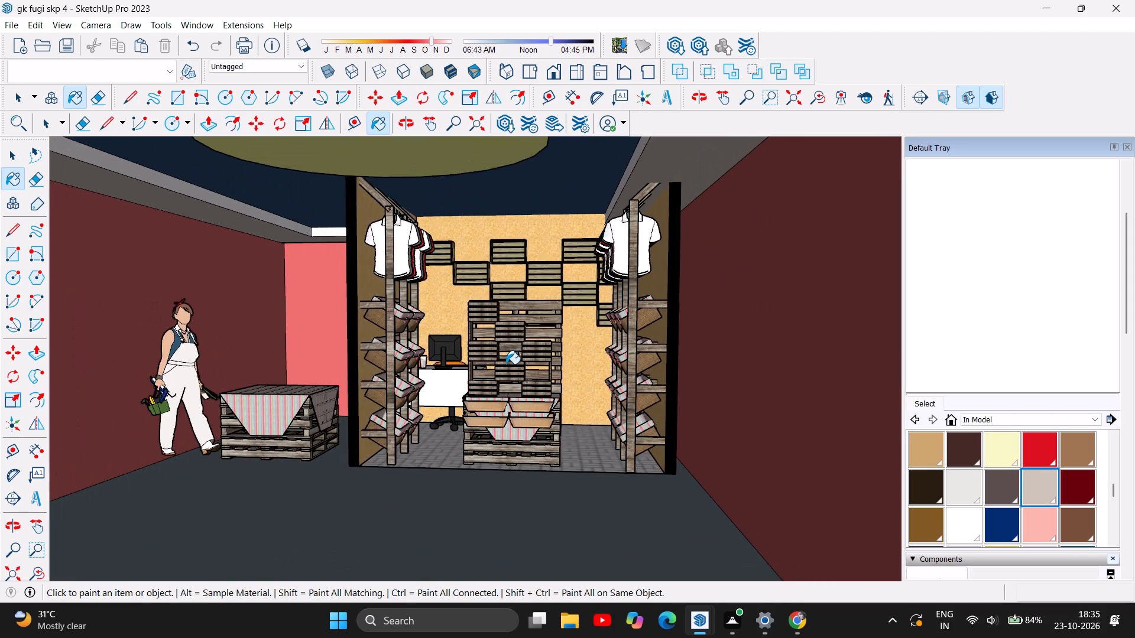
scroll(506, 364, down, 8)
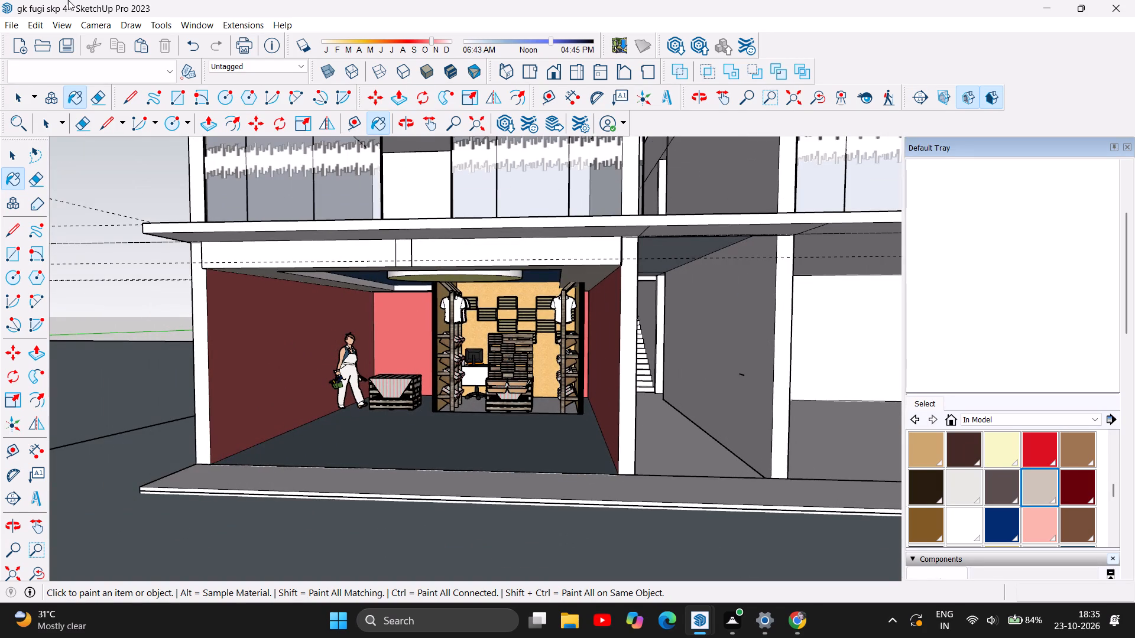
Import the "Wall+clothing+display+con+playwood+y+baldosas" model from the Downloads folder.
click(8, 25)
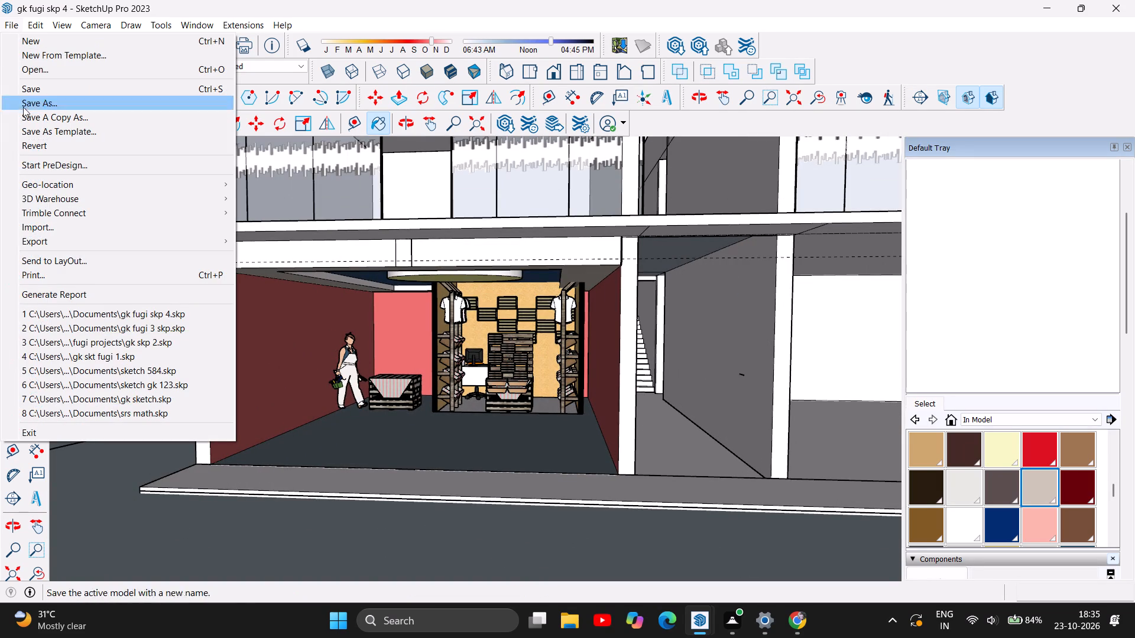
click(52, 224)
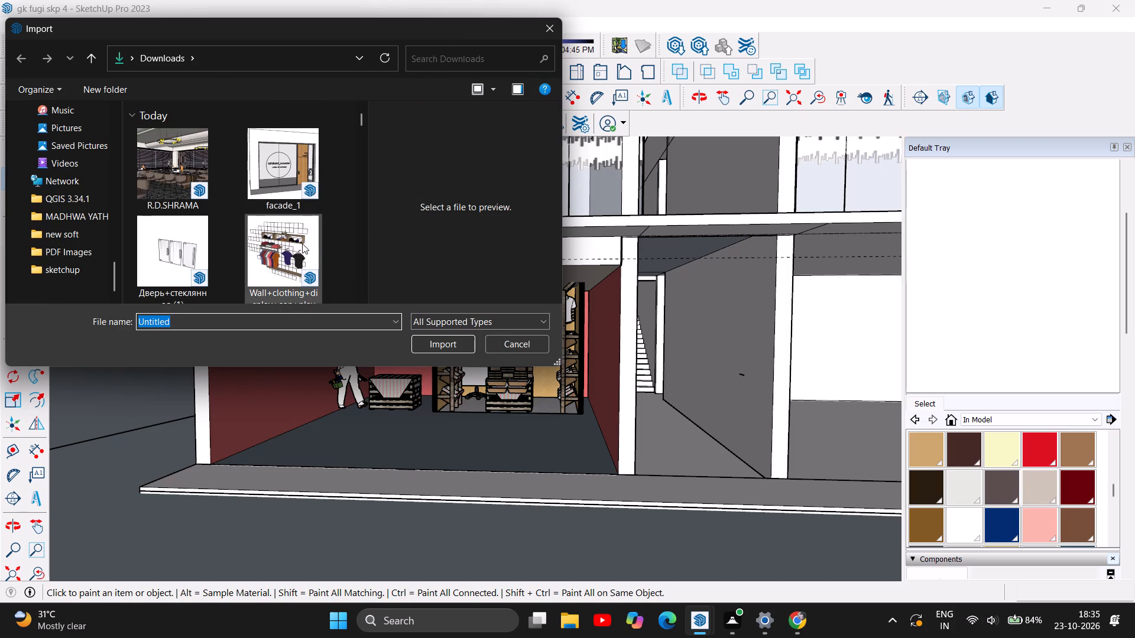
click(286, 253)
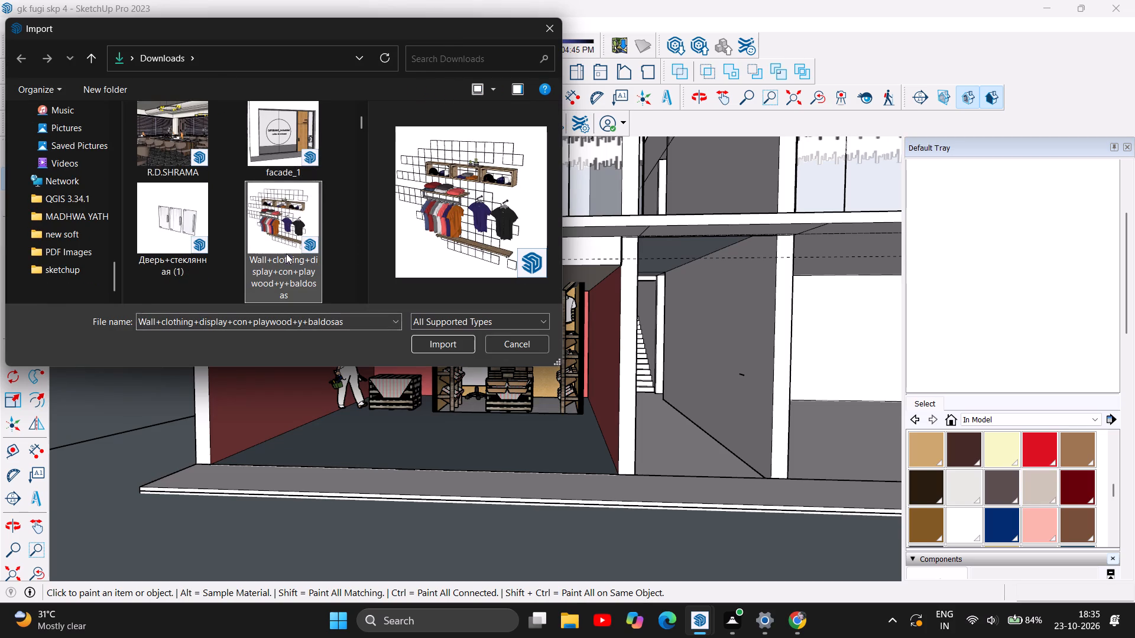
double_click(454, 346)
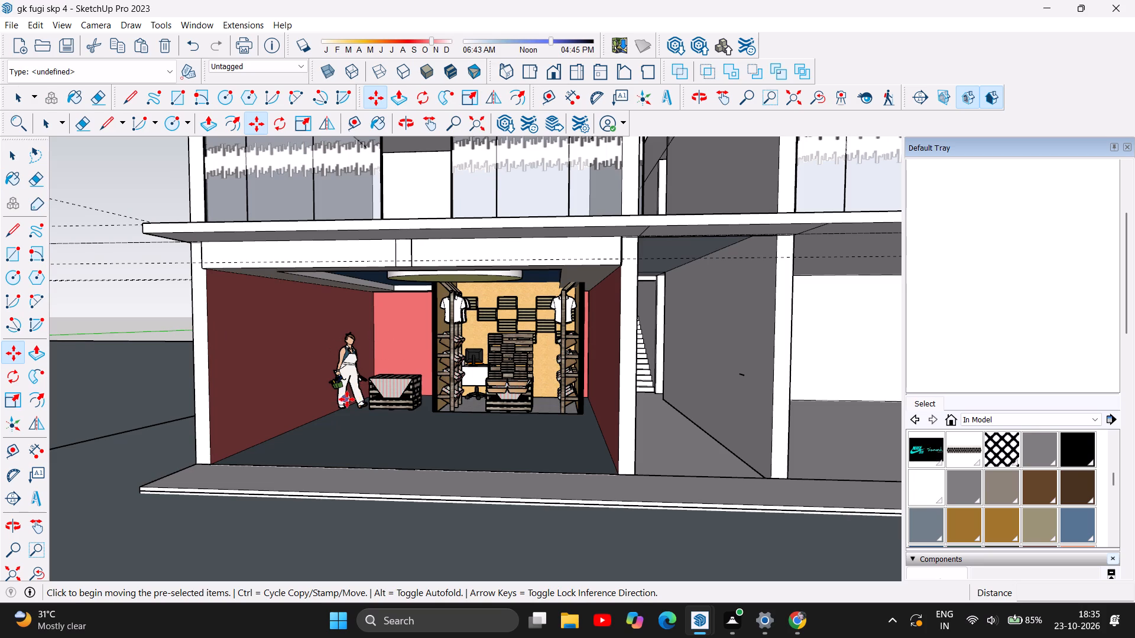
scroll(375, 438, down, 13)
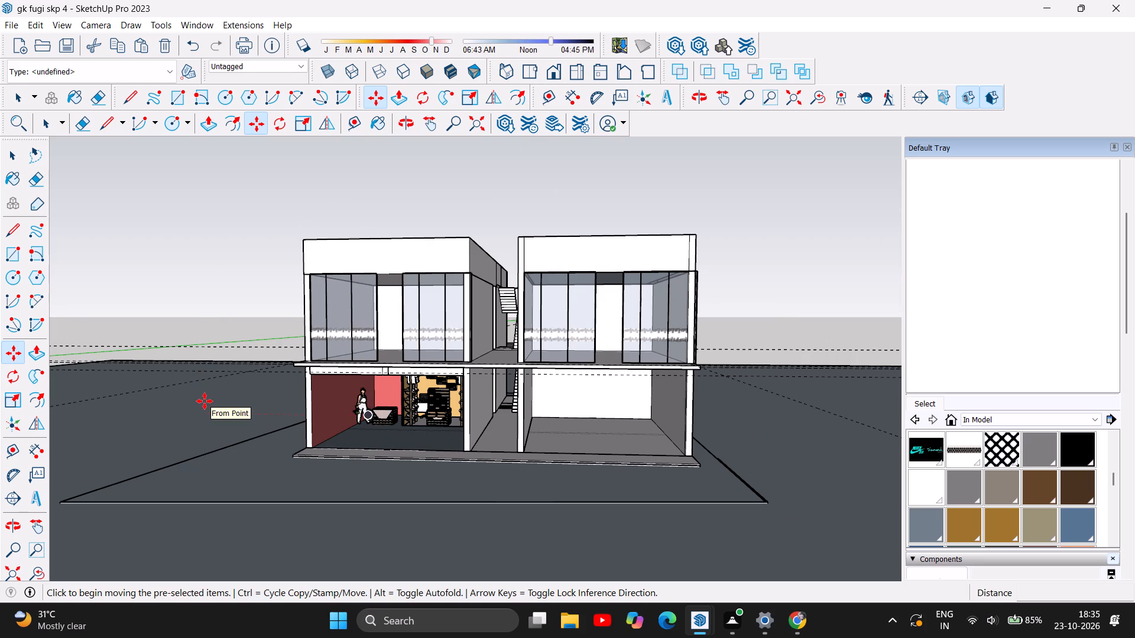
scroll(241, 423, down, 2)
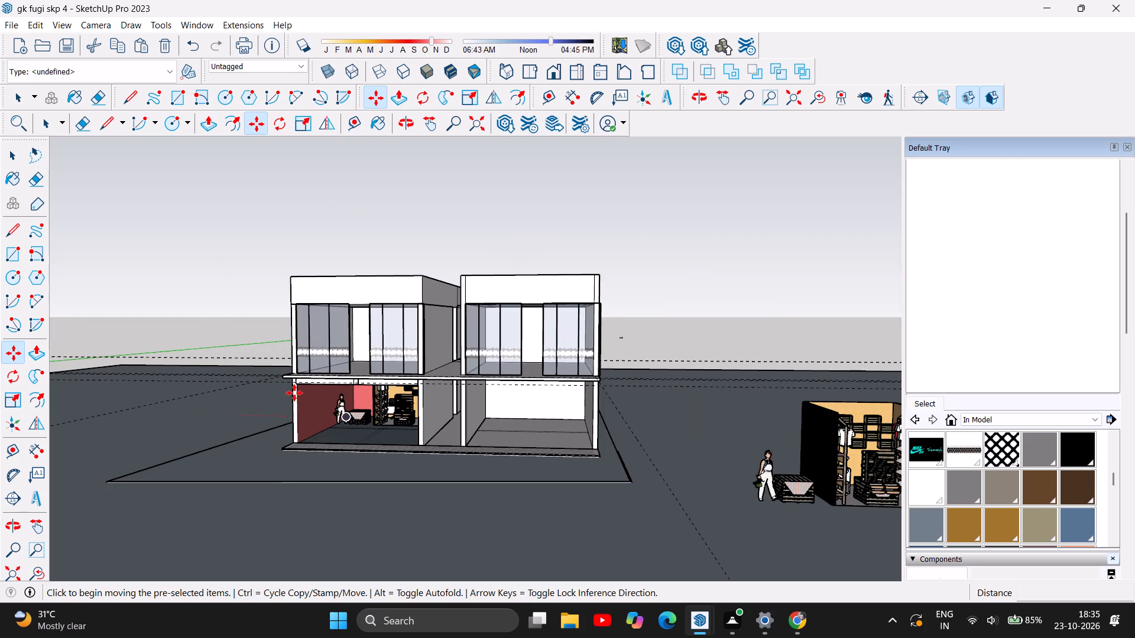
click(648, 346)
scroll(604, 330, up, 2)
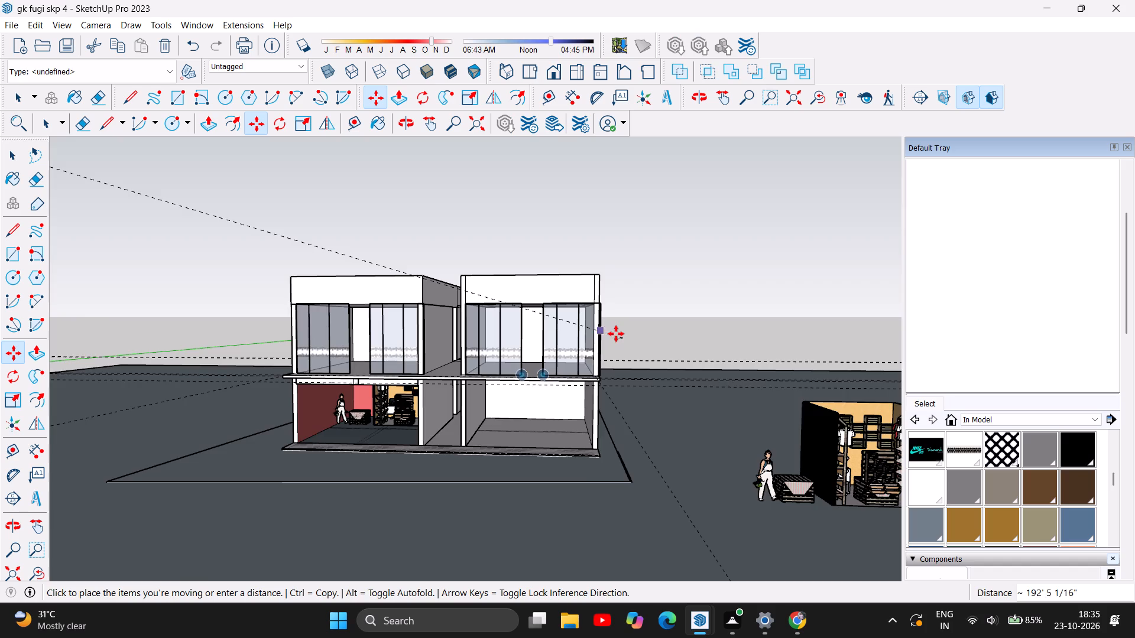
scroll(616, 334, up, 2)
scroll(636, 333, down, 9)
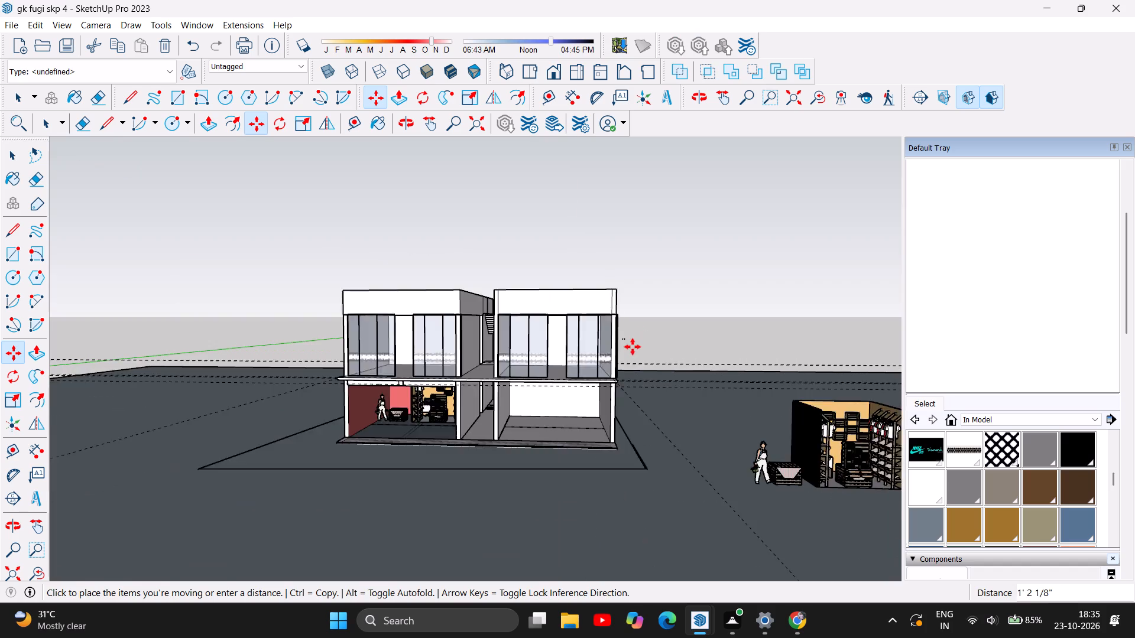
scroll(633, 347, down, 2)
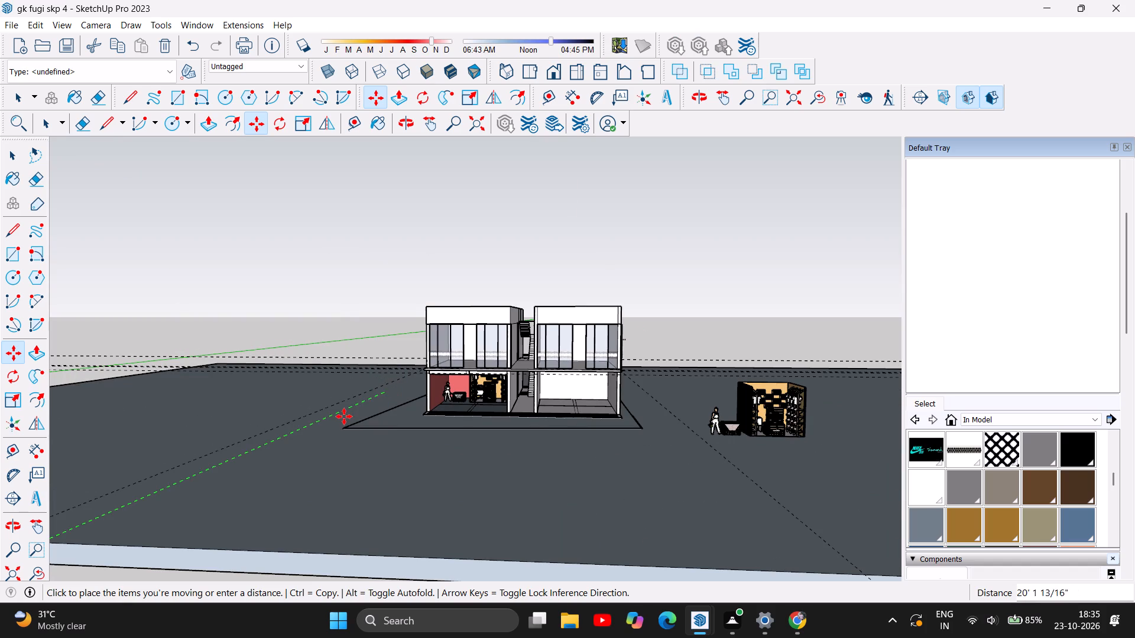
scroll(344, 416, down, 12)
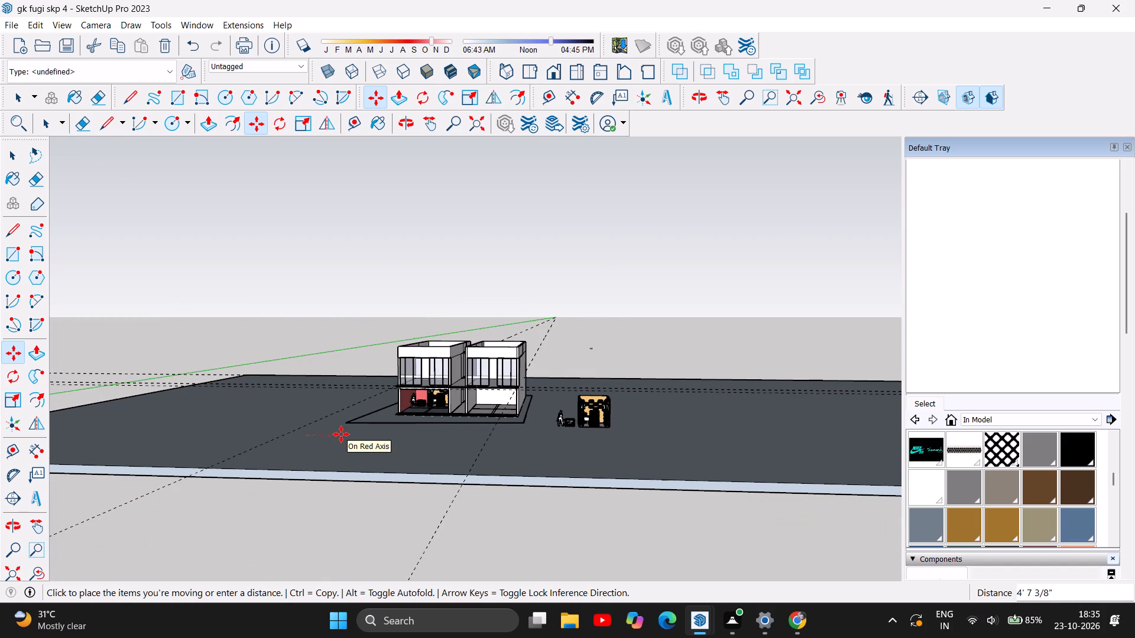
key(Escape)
Move the imported wall clothing display about 38' 1" so it stands inside the ground-floor clothing-shop bay.
scroll(447, 400, up, 4)
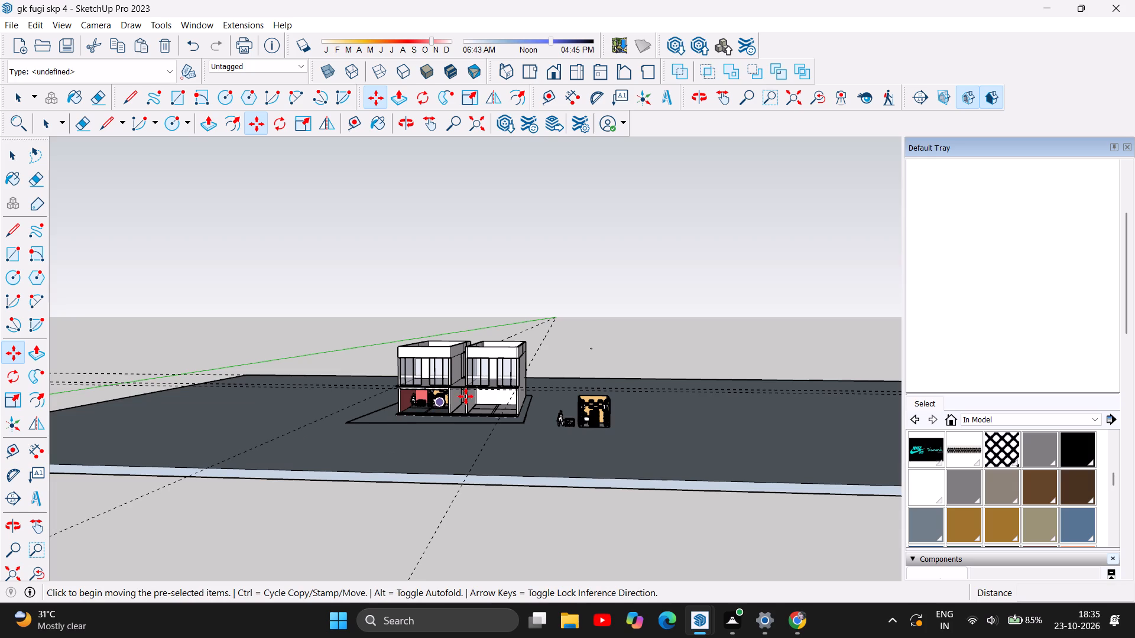
scroll(640, 416, up, 7)
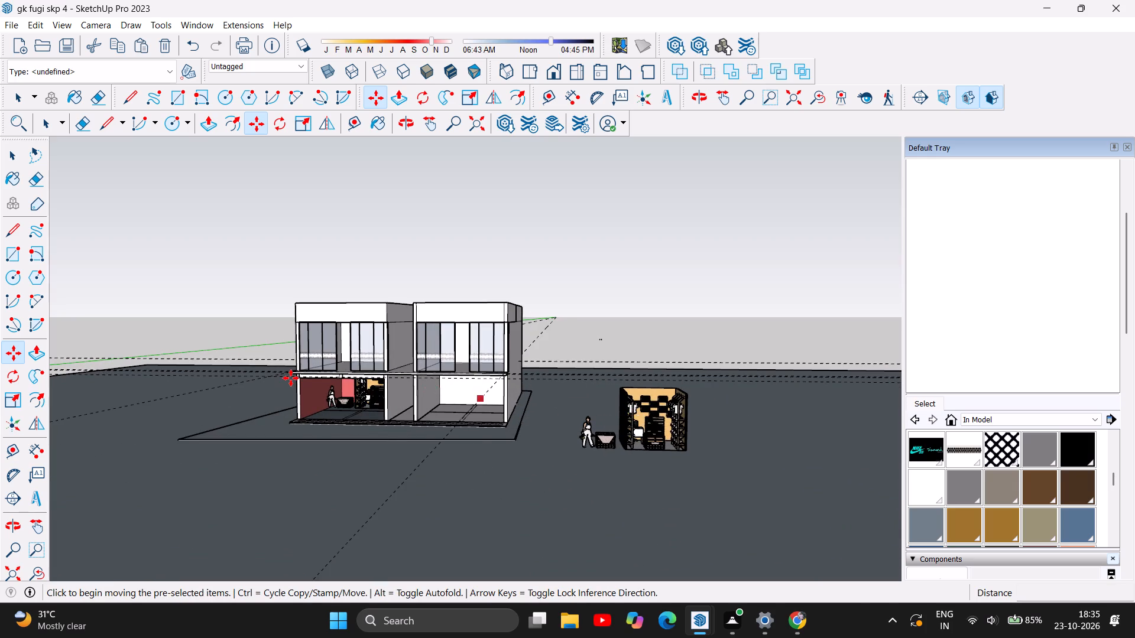
scroll(291, 378, up, 12)
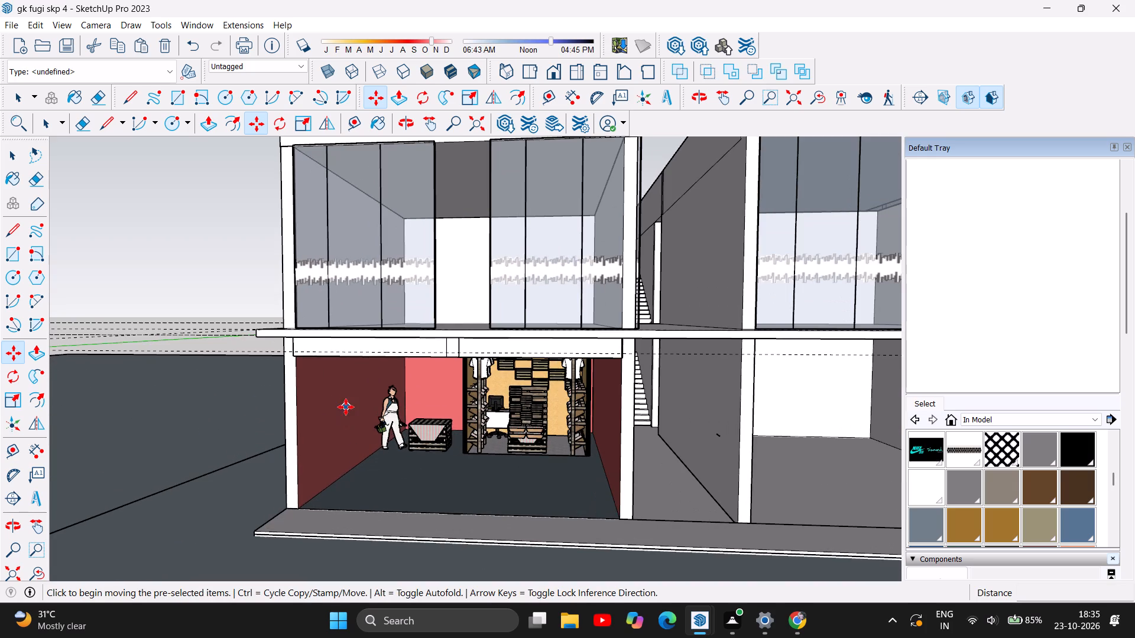
click(338, 417)
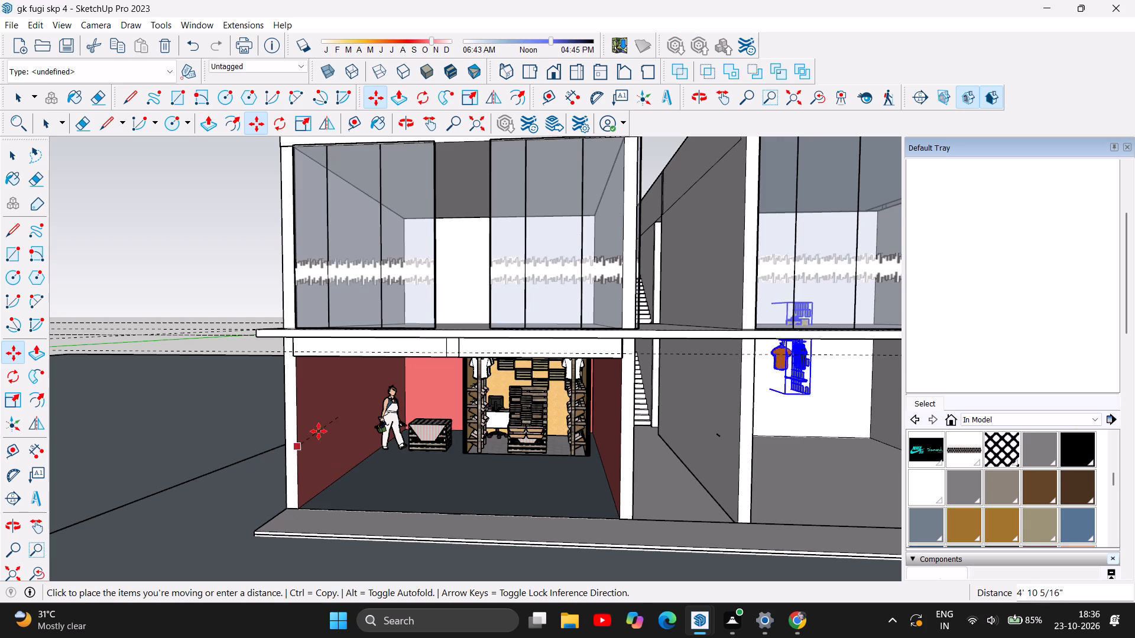
scroll(509, 467, down, 5)
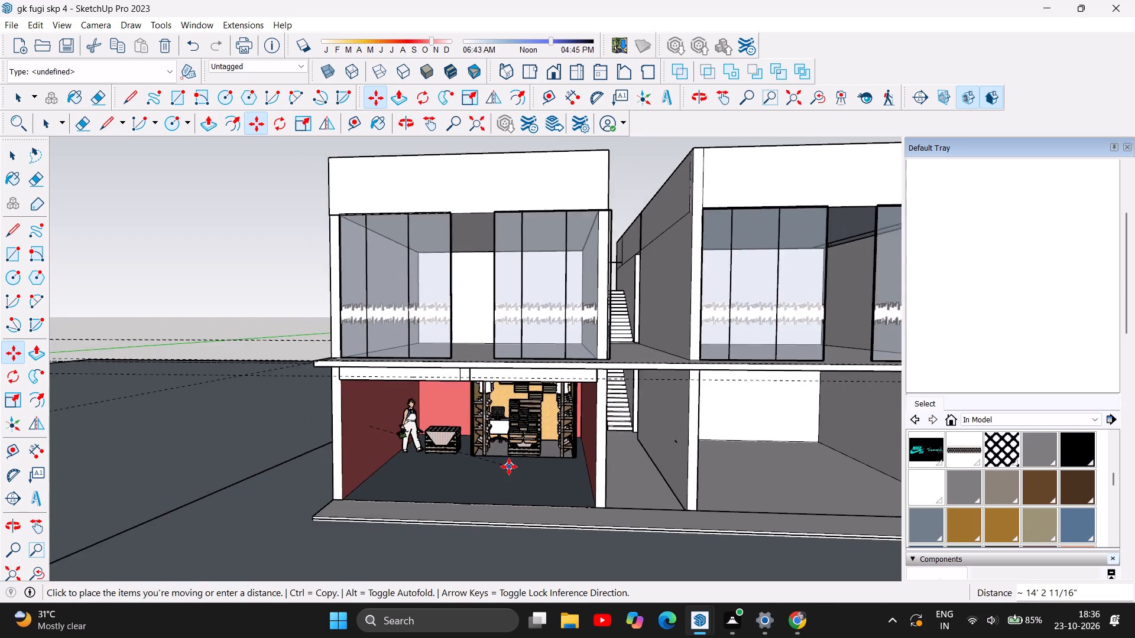
scroll(509, 467, down, 6)
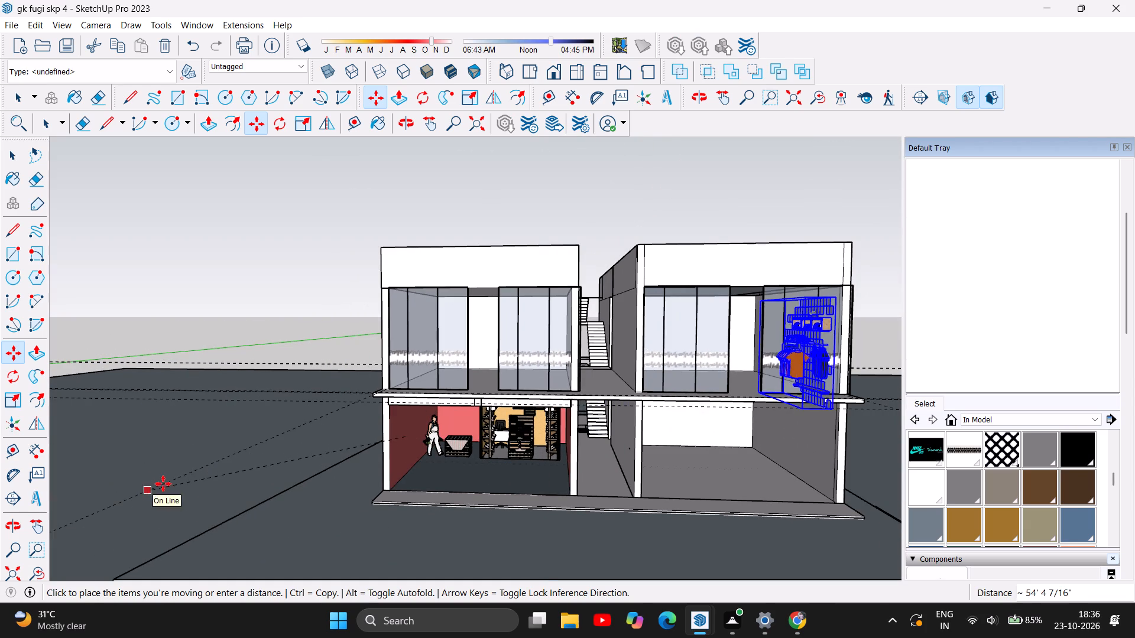
scroll(164, 484, down, 5)
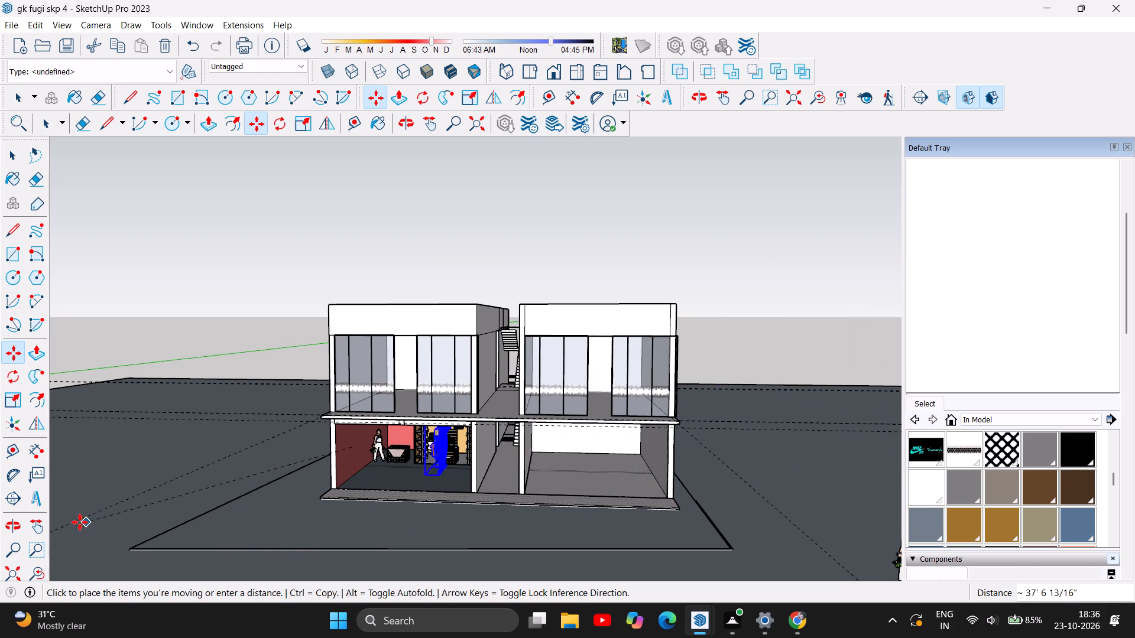
click(85, 526)
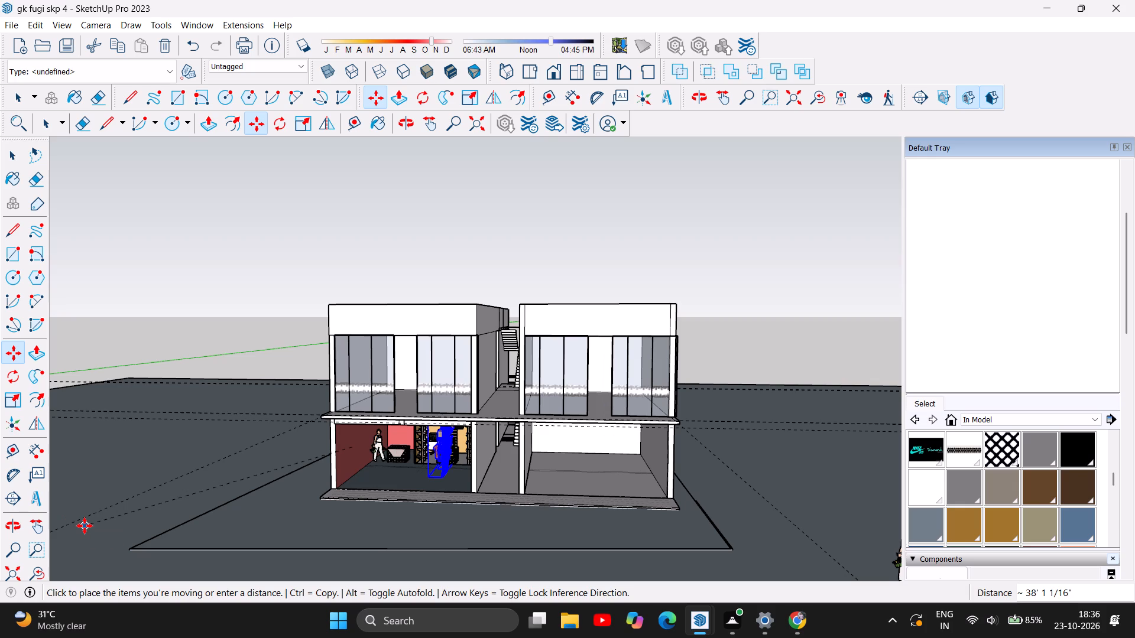
Move the wall clothing display about 4' 8 11/16" against the dark red side wall nearest the staircase passage, and deselect it.
scroll(440, 458, up, 5)
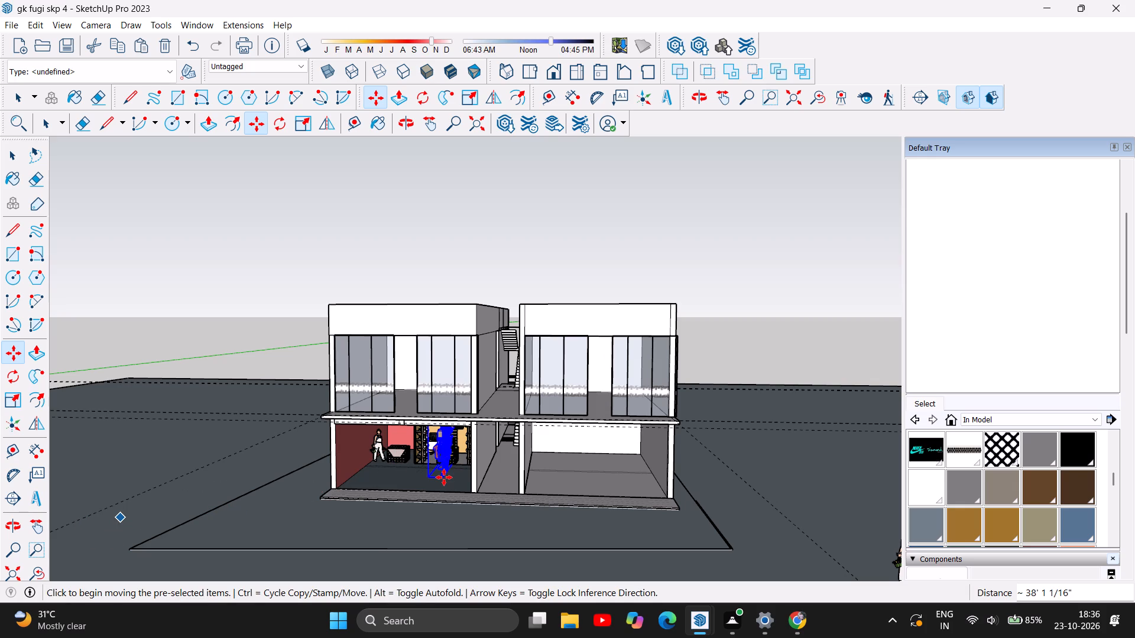
scroll(444, 477, up, 20)
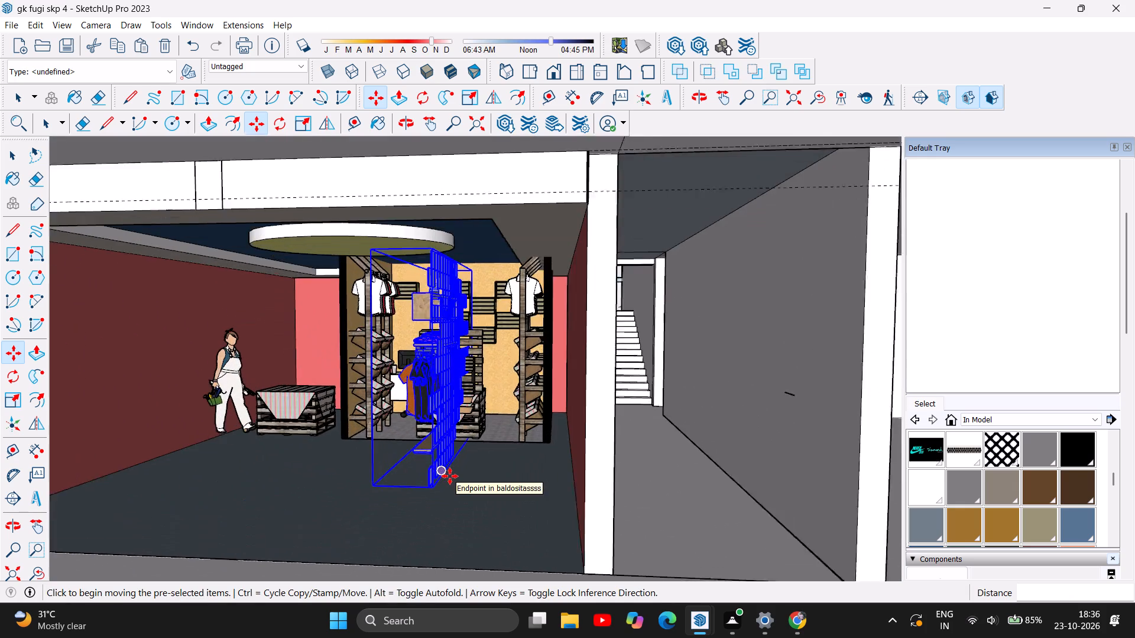
scroll(450, 476, up, 2)
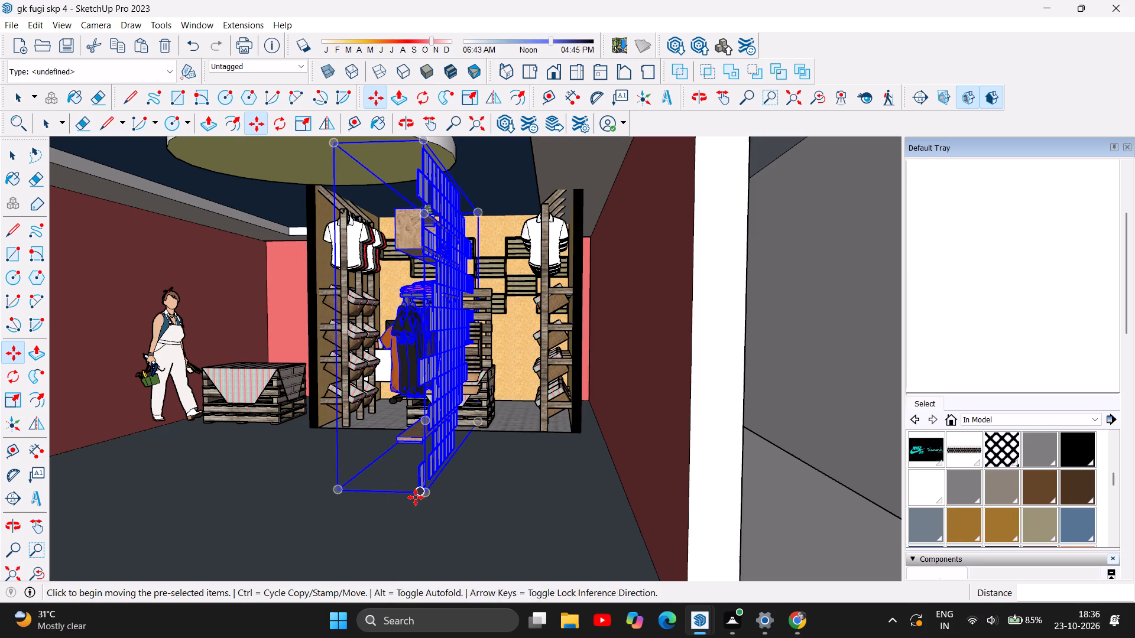
drag(423, 490, 476, 500)
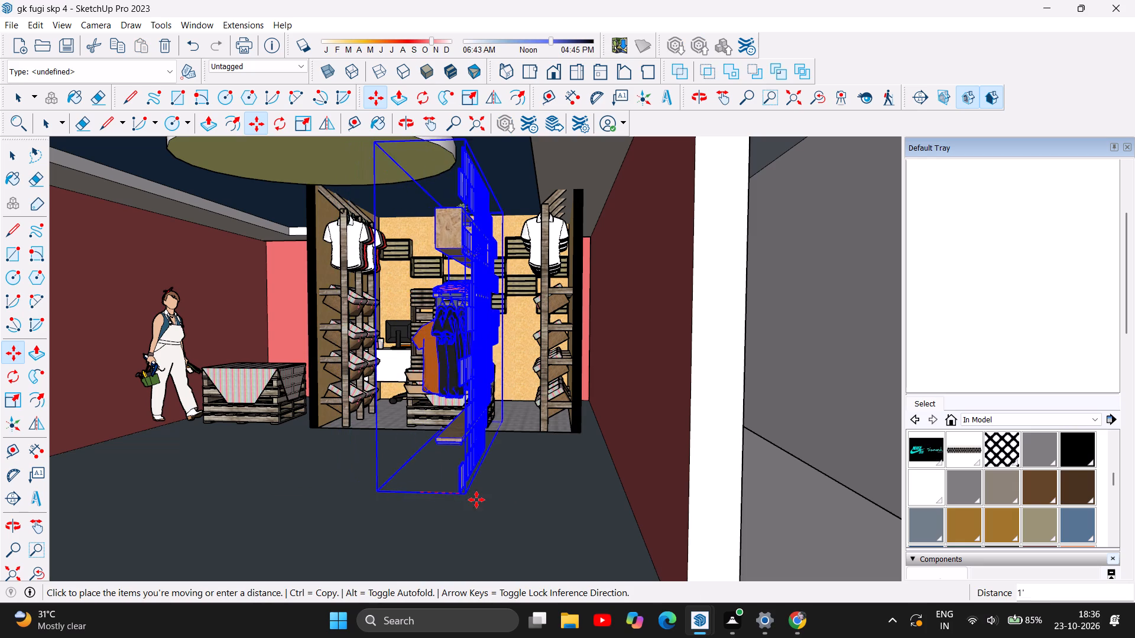
drag(476, 500, 563, 507)
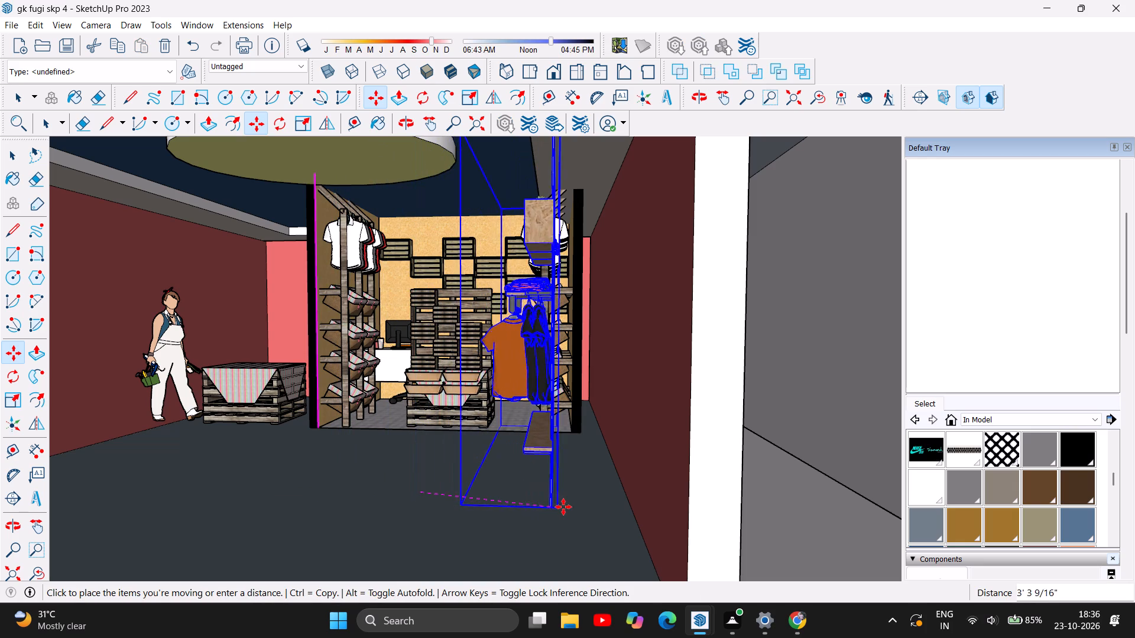
drag(563, 507, 607, 504)
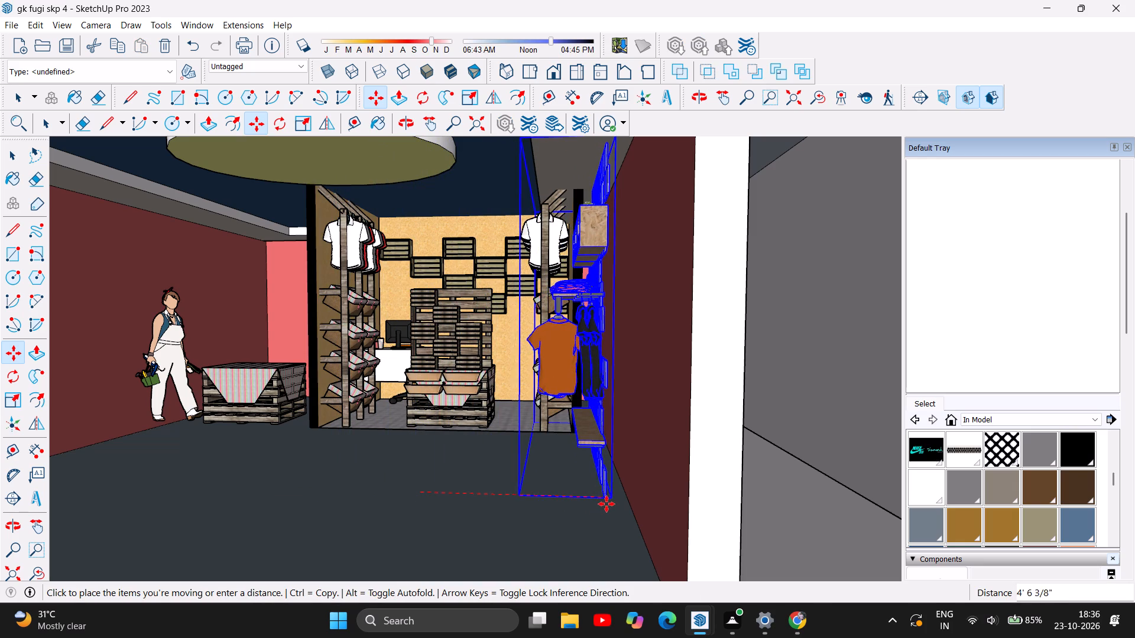
drag(607, 504, 615, 505)
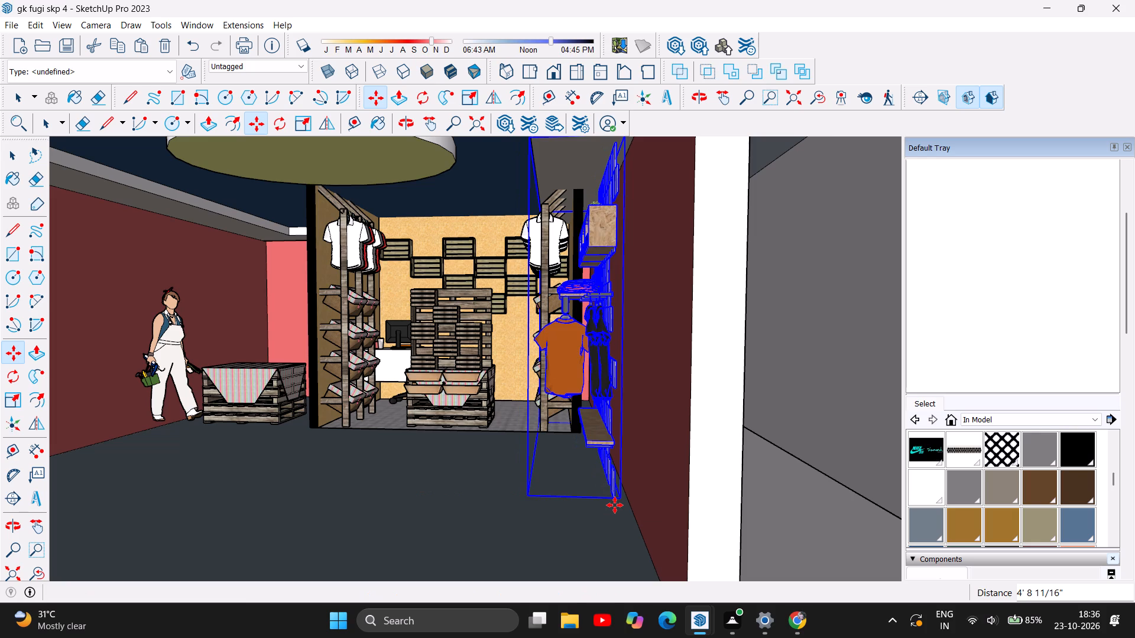
scroll(615, 505, down, 6)
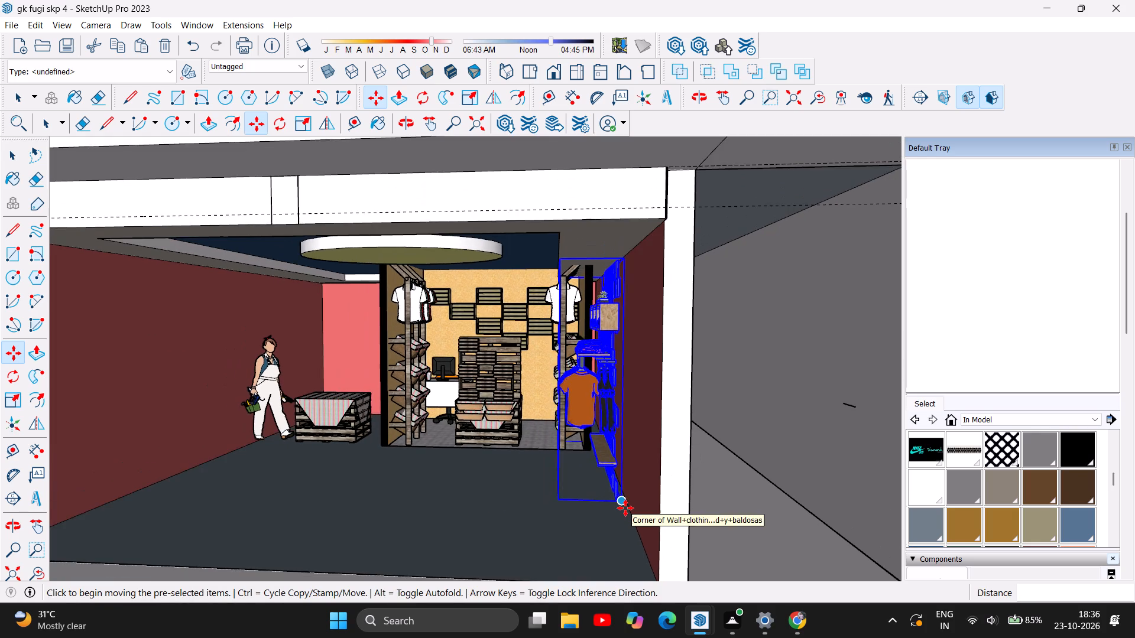
scroll(625, 508, down, 8)
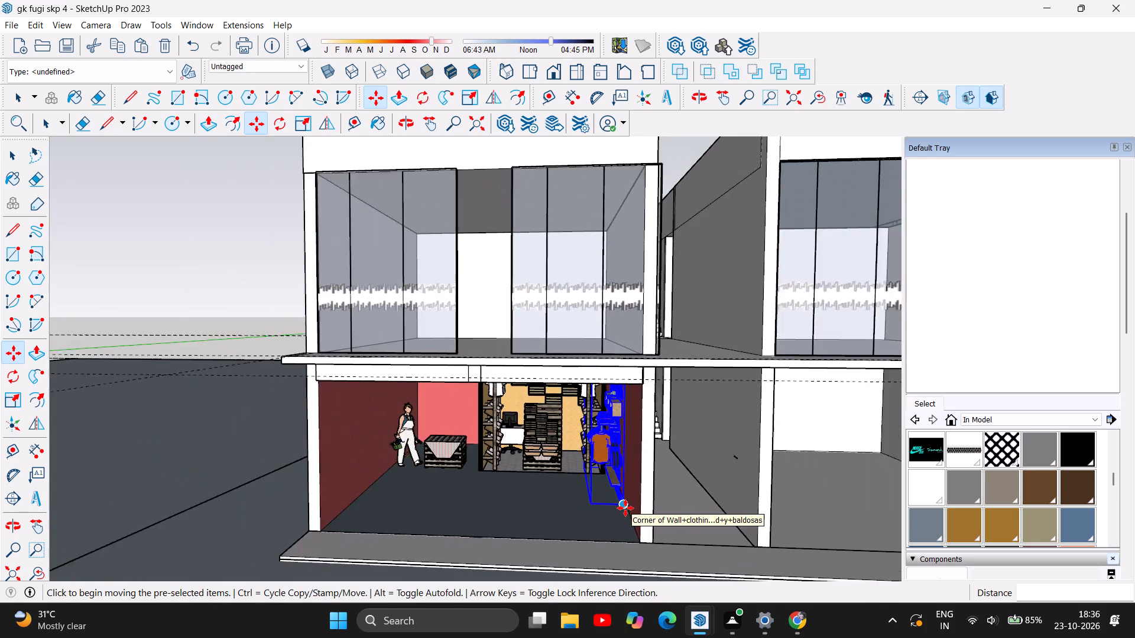
scroll(625, 508, down, 7)
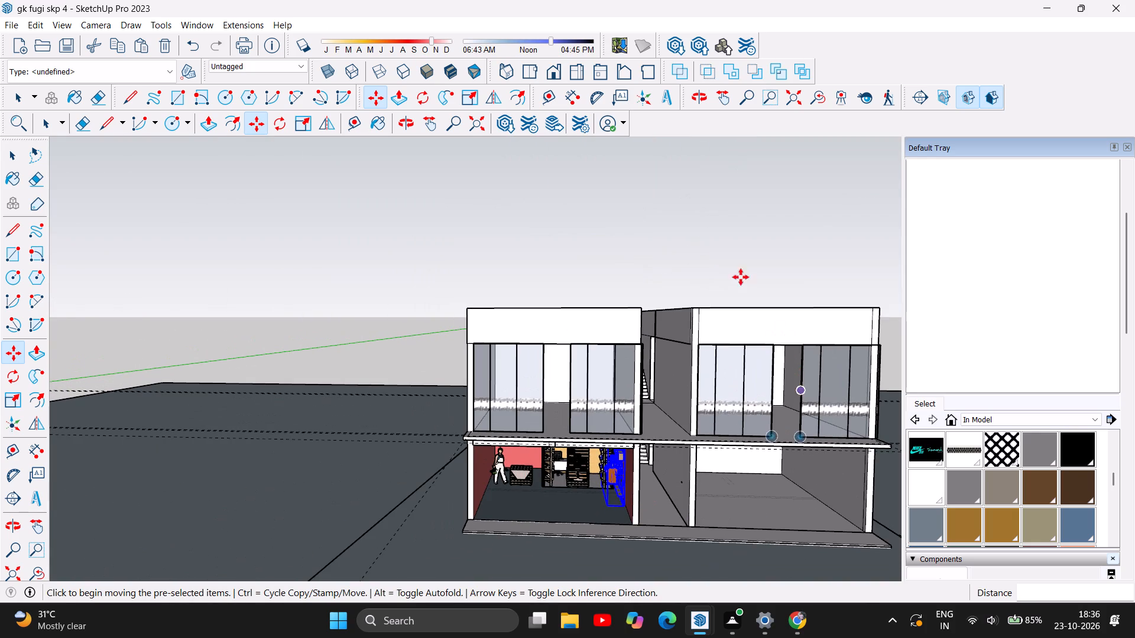
click(7, 154)
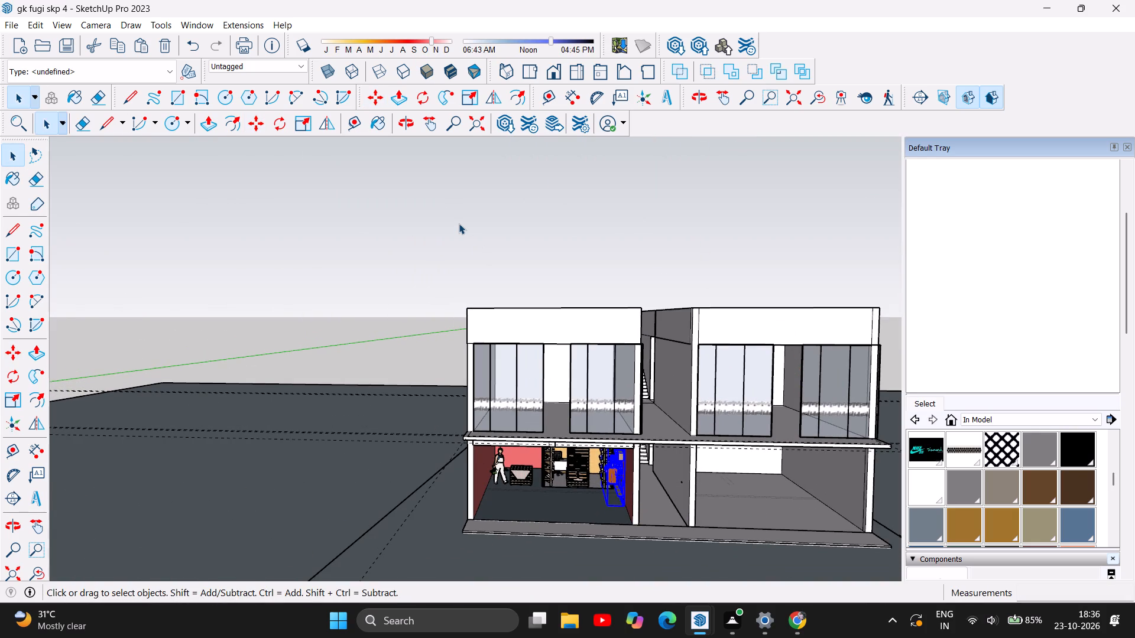
click(459, 222)
scroll(591, 516, up, 10)
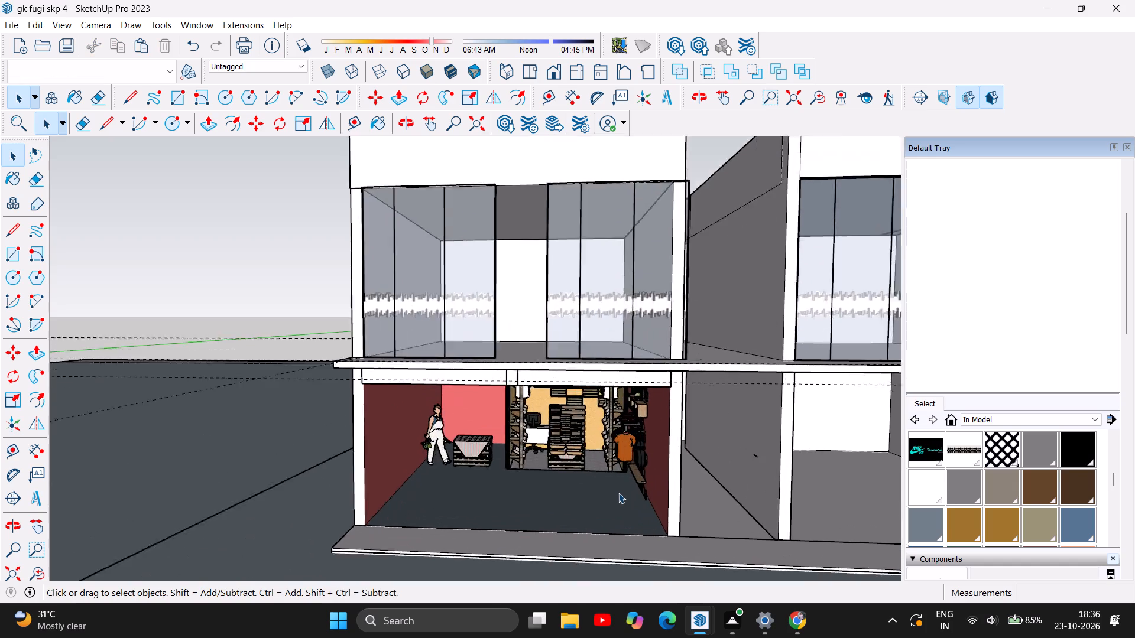
Examine how the wall clothing display sits against the dark red side wall beside the pallet shelving, from the front and at an angle.
scroll(618, 493, up, 13)
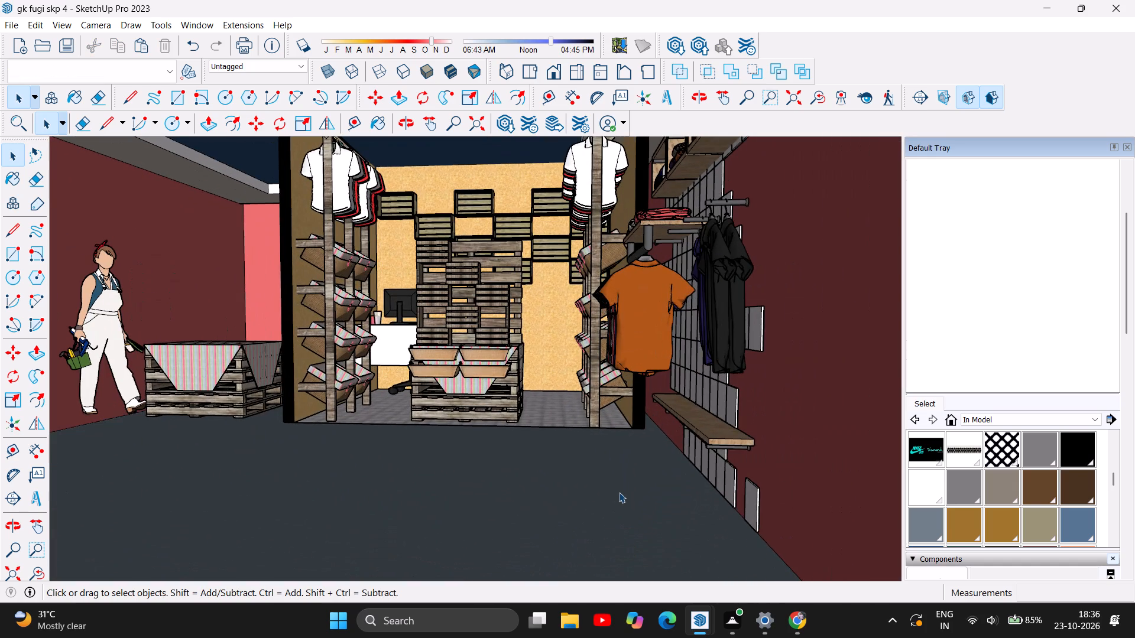
scroll(671, 366, down, 4)
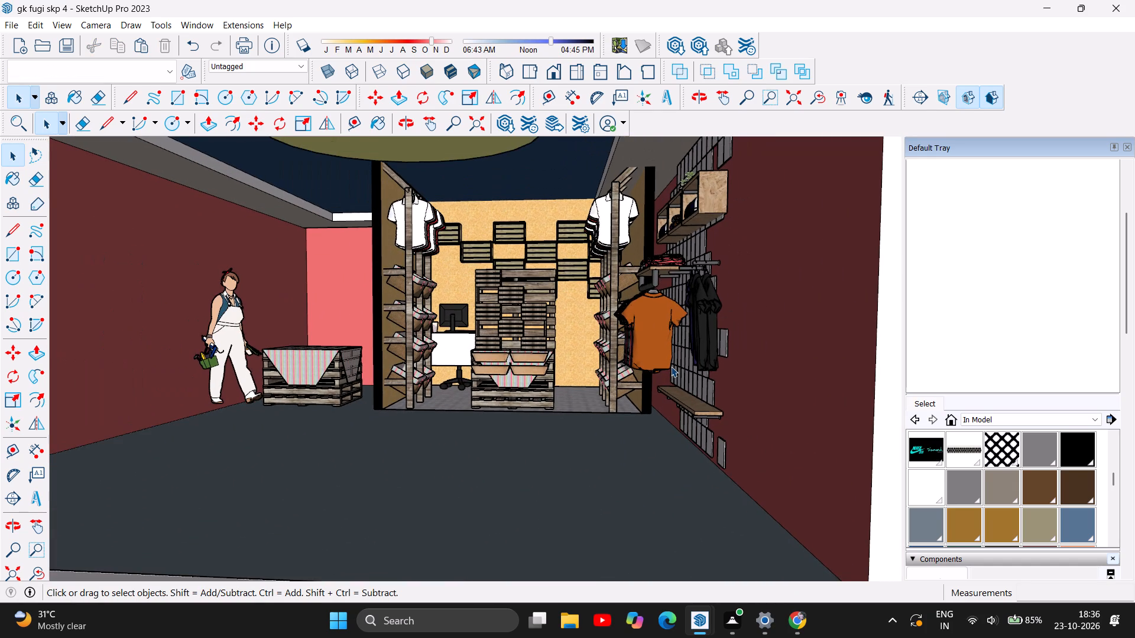
scroll(671, 366, down, 2)
scroll(671, 366, up, 7)
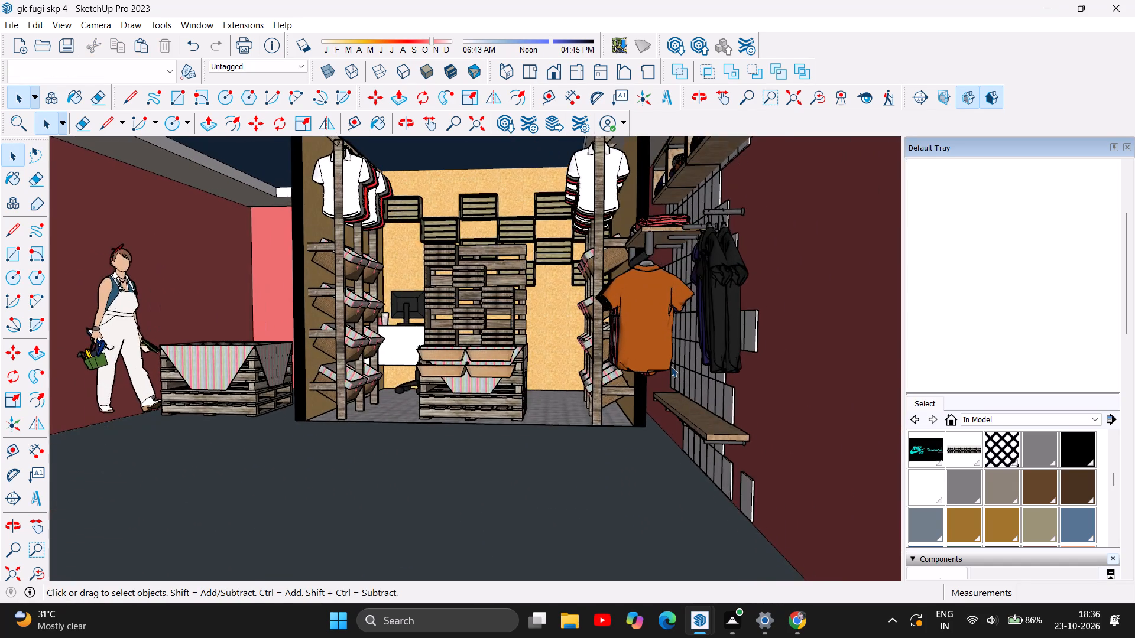
scroll(671, 366, up, 2)
scroll(671, 366, down, 11)
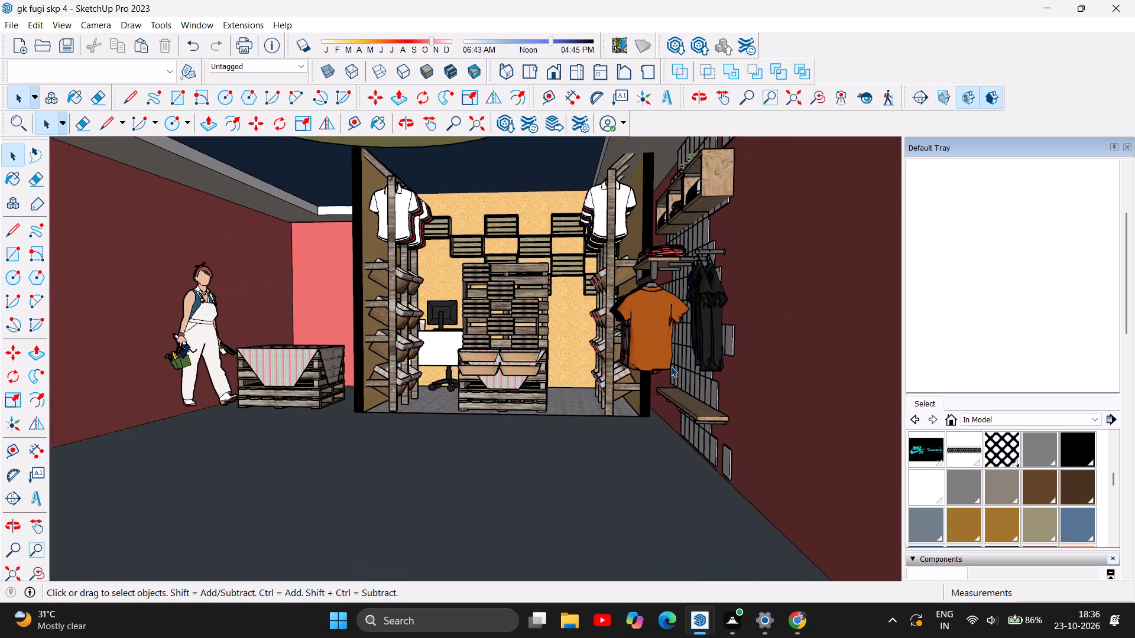
scroll(671, 366, down, 5)
scroll(671, 366, up, 2)
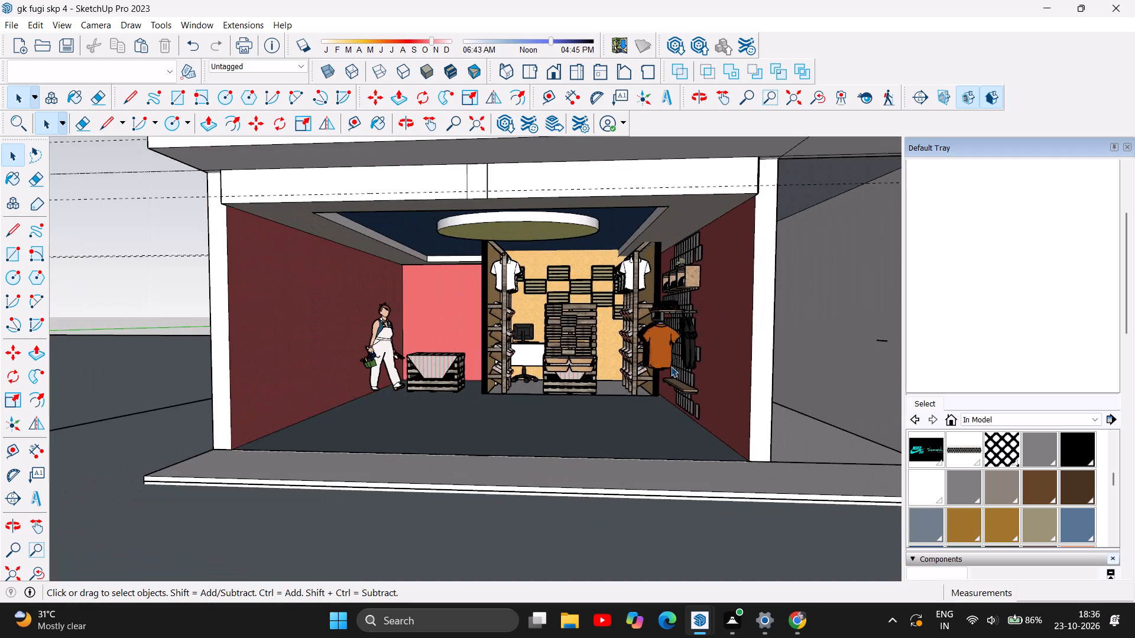
scroll(671, 366, up, 6)
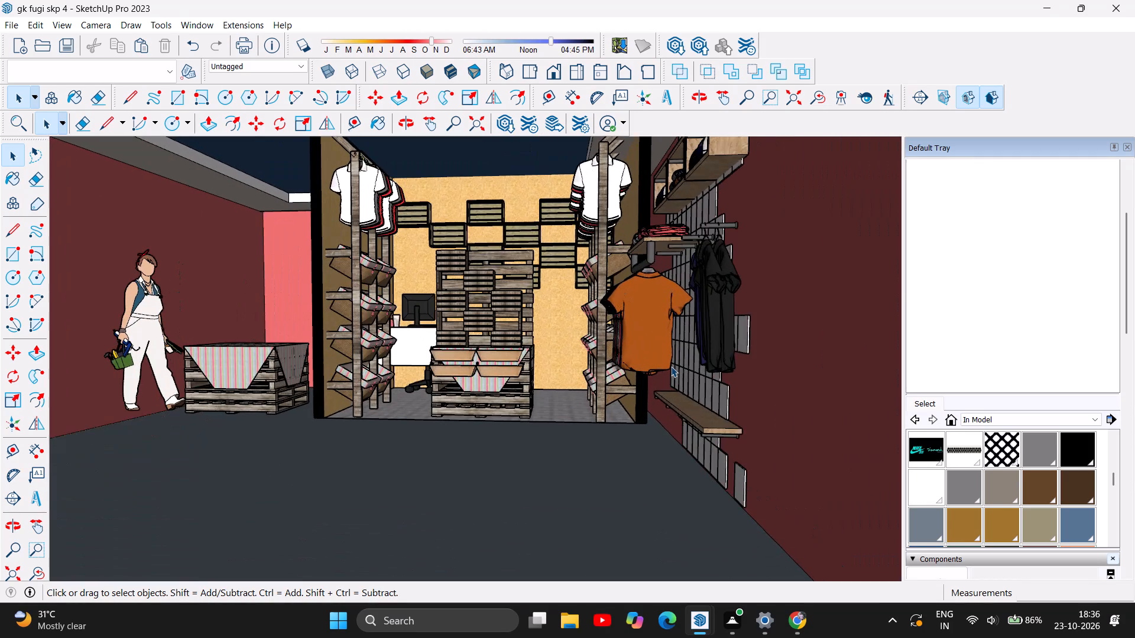
click(697, 97)
drag(632, 341, 631, 341)
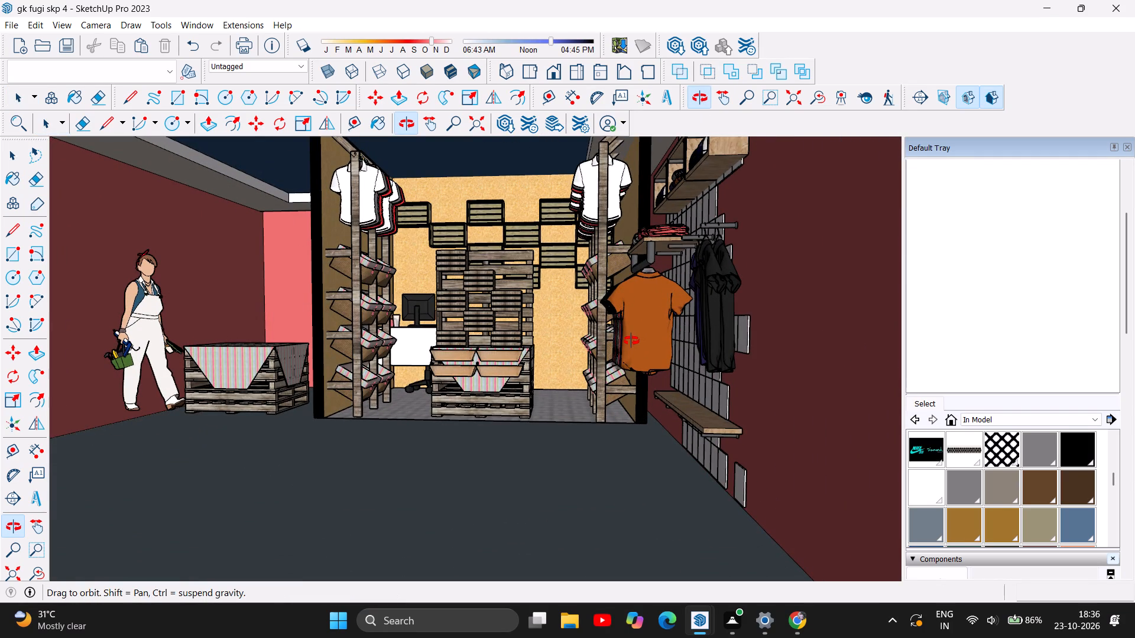
drag(631, 341, 808, 397)
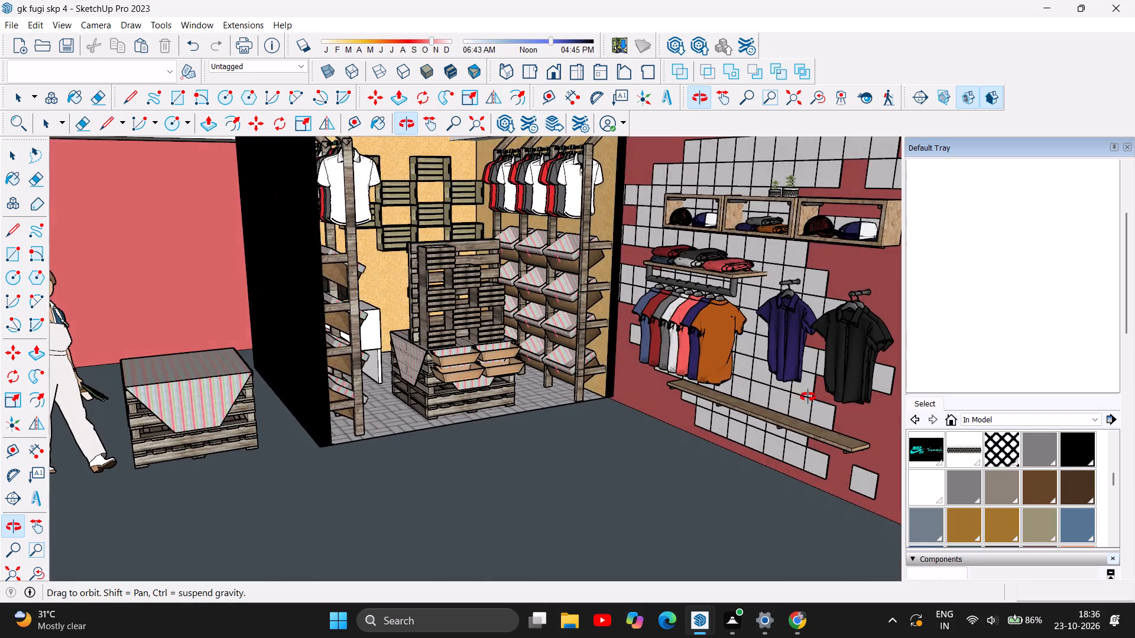
drag(808, 397, 786, 387)
scroll(654, 428, down, 2)
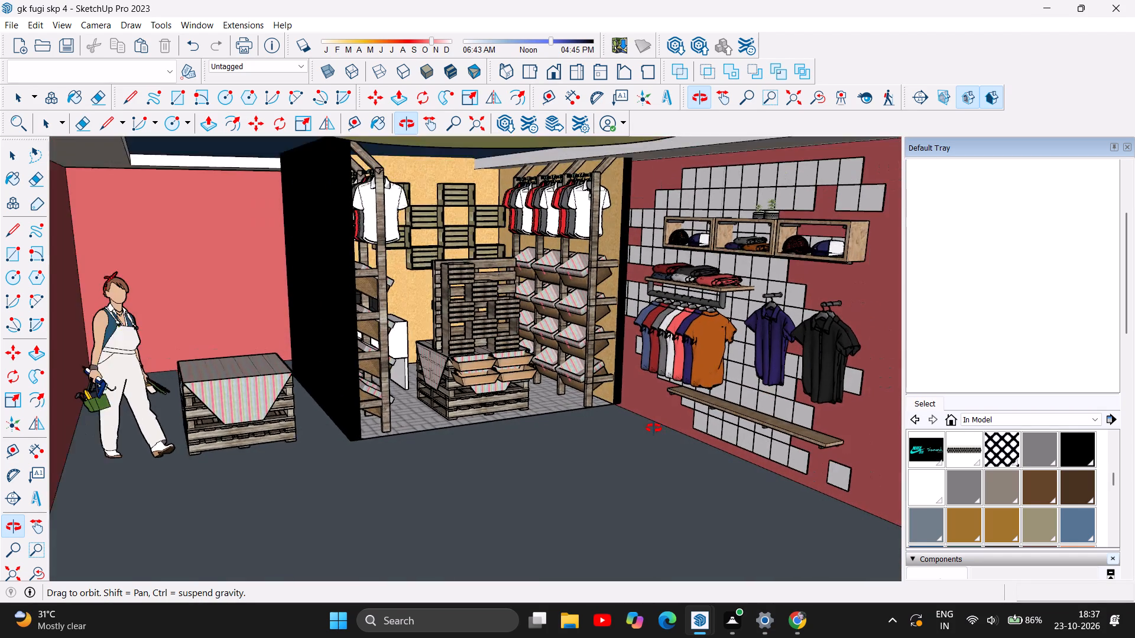
scroll(654, 428, down, 1)
scroll(719, 453, up, 2)
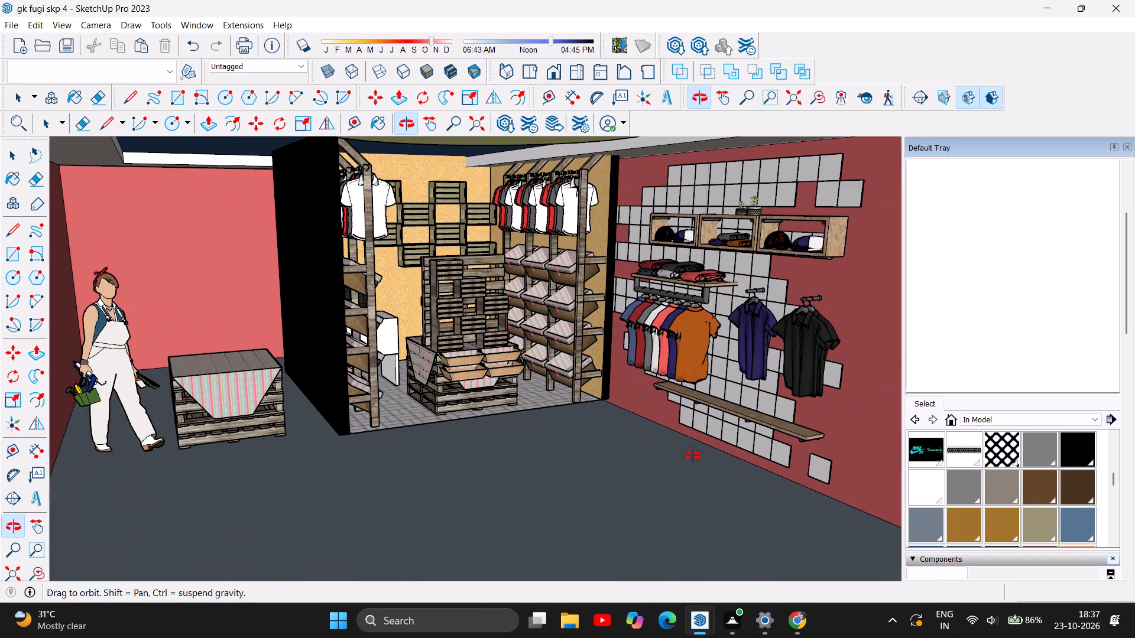
Move the wall clothing display about 2' 5 11/16" along the green axis toward the open shop front, and deselect it.
click(14, 98)
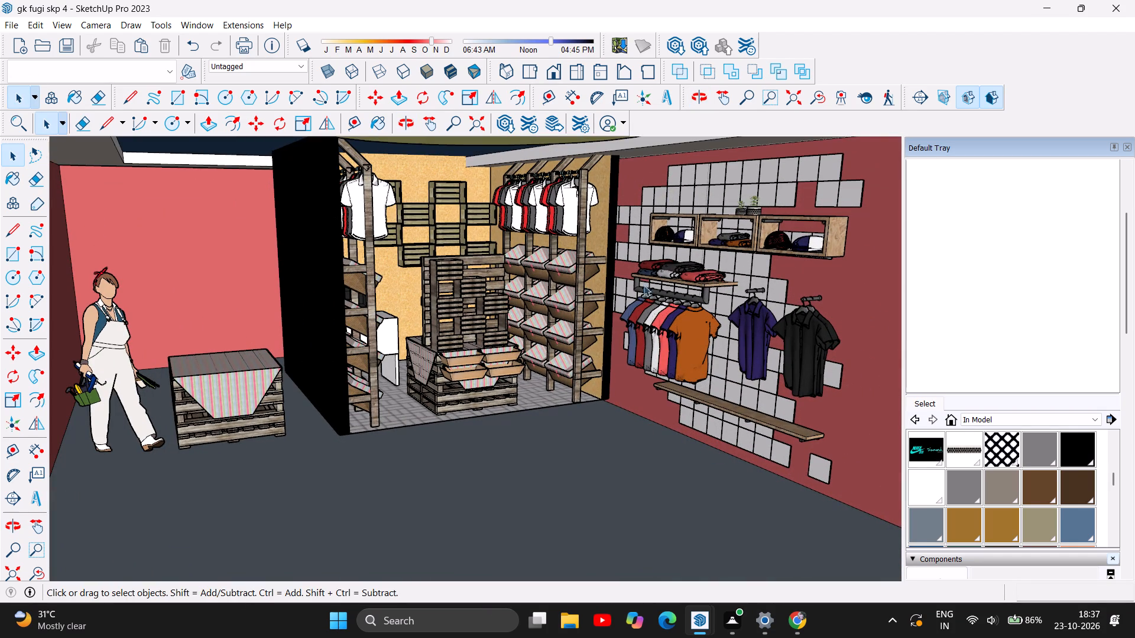
click(762, 414)
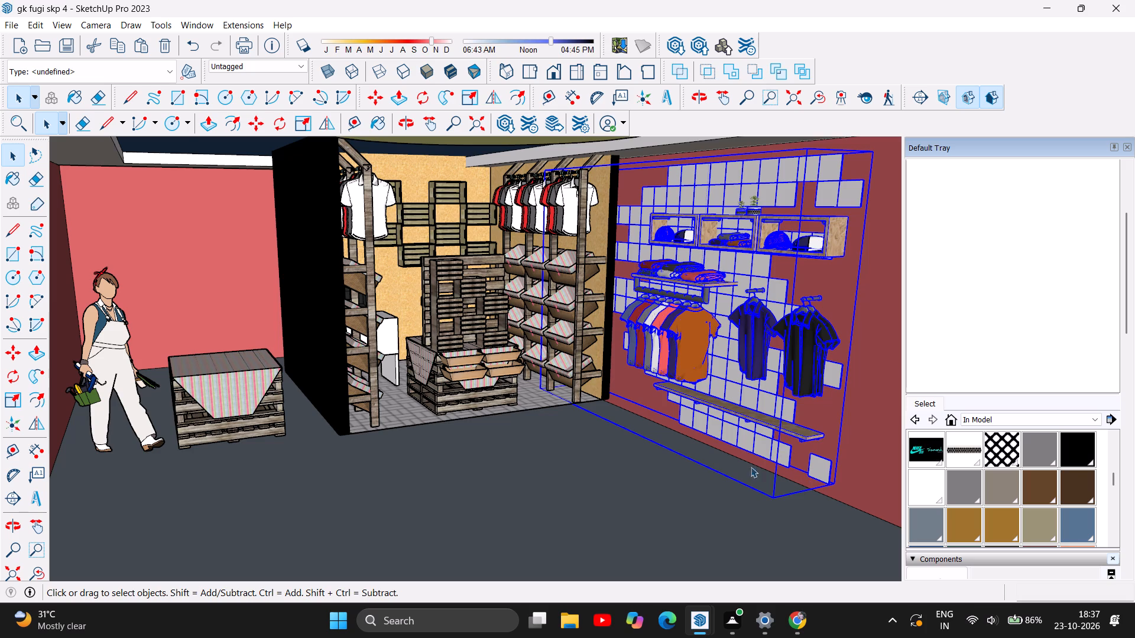
scroll(680, 438, down, 2)
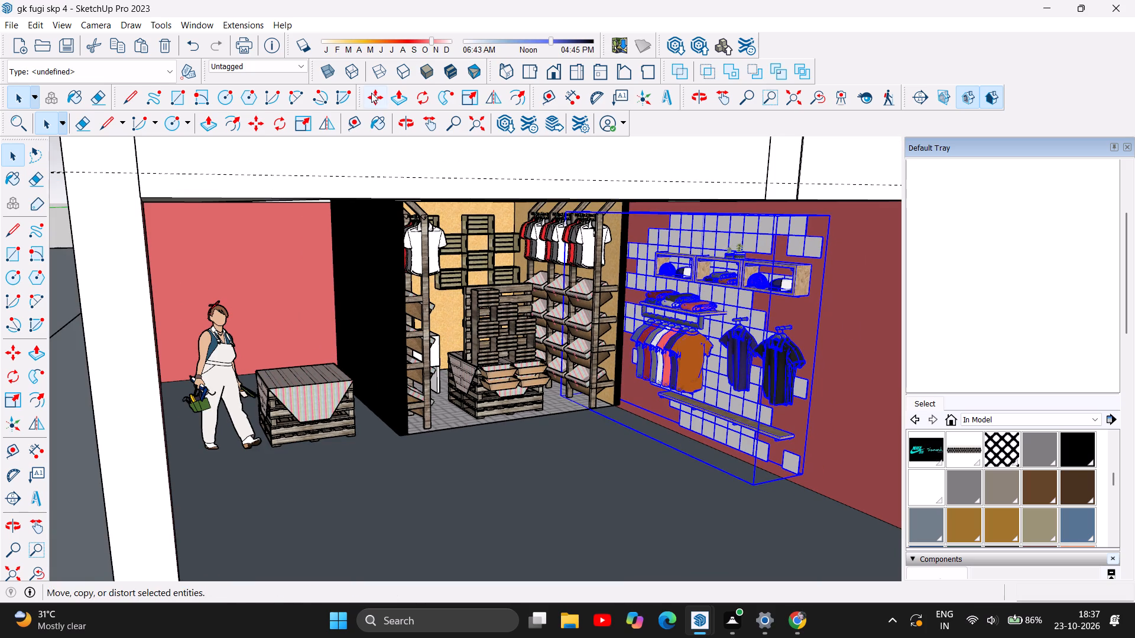
click(371, 93)
click(754, 485)
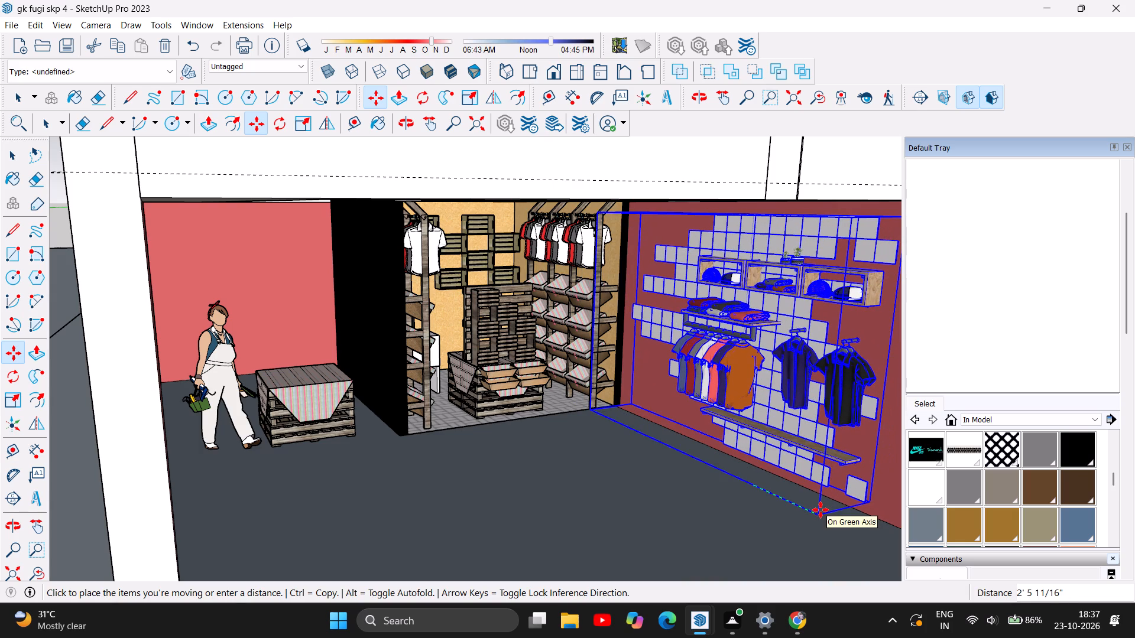
click(821, 510)
scroll(681, 493, down, 3)
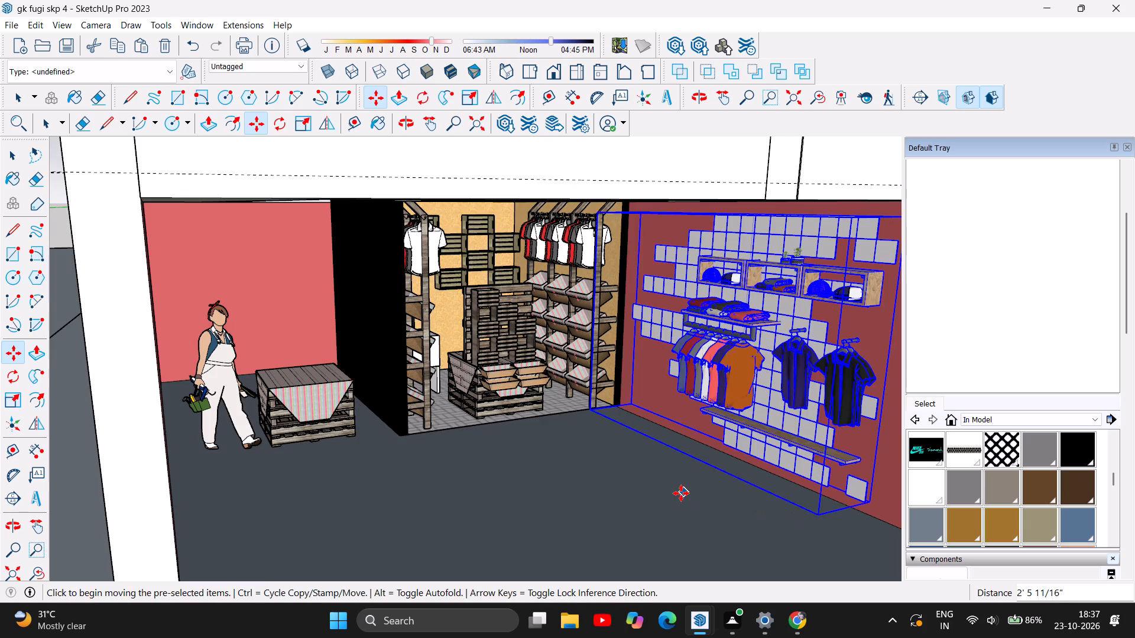
scroll(681, 493, down, 2)
scroll(557, 446, down, 10)
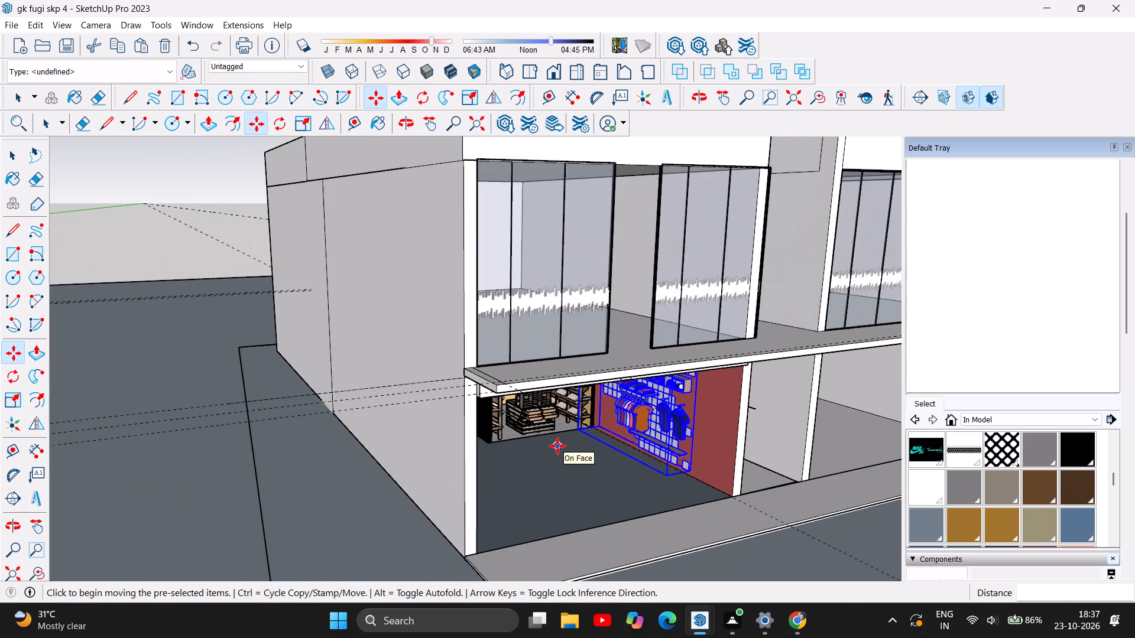
scroll(557, 446, down, 5)
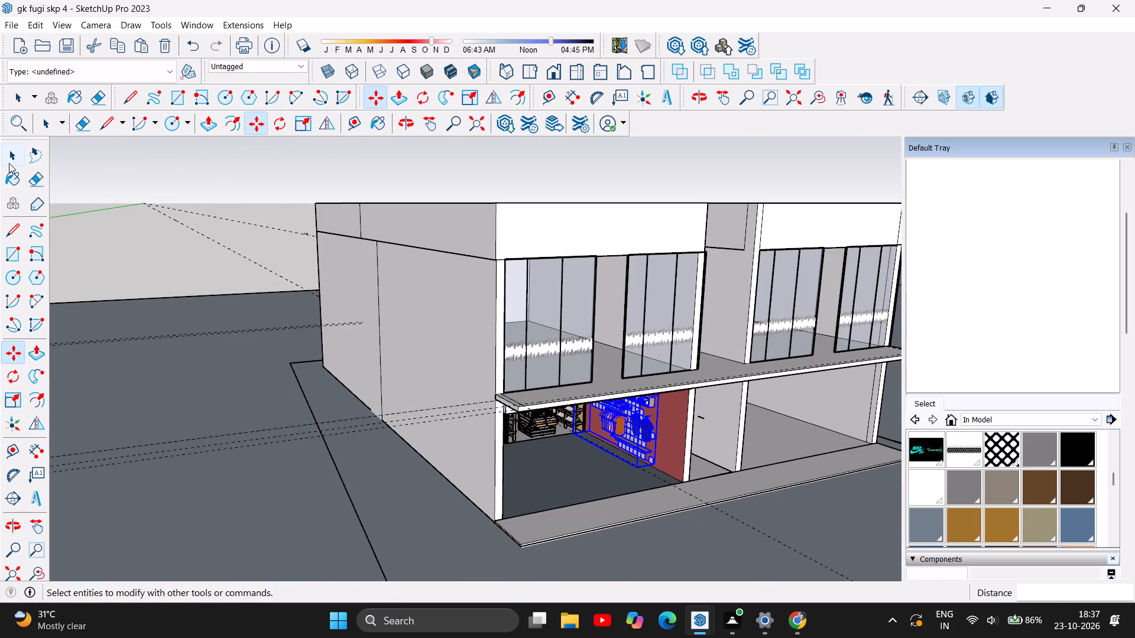
click(9, 163)
scroll(679, 499, up, 4)
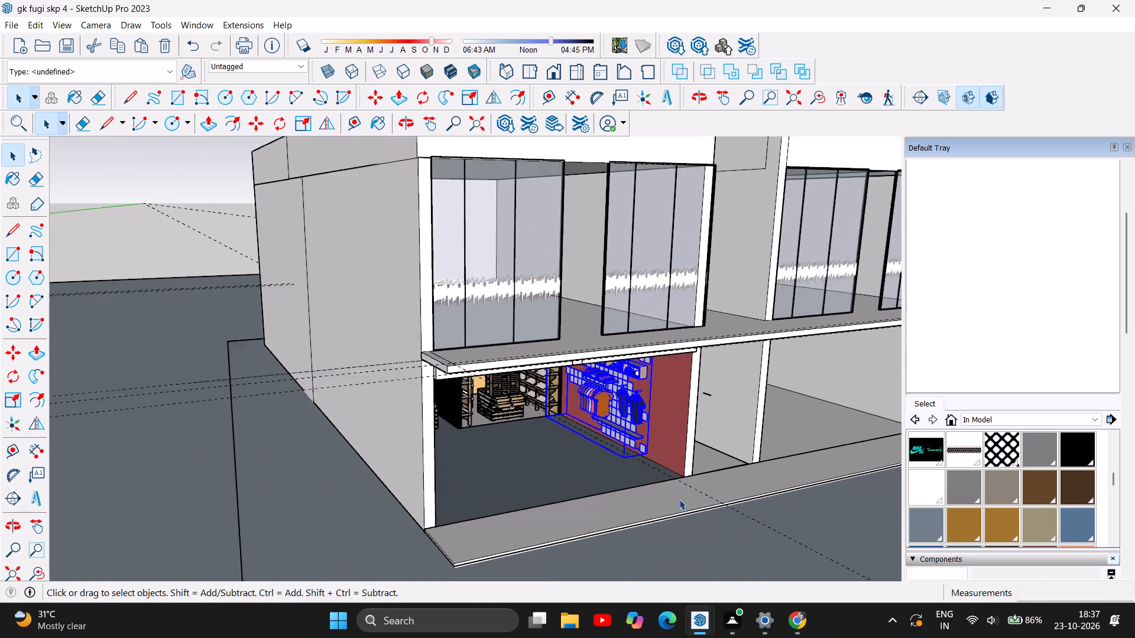
scroll(679, 499, up, 3)
scroll(664, 396, up, 5)
scroll(607, 410, up, 6)
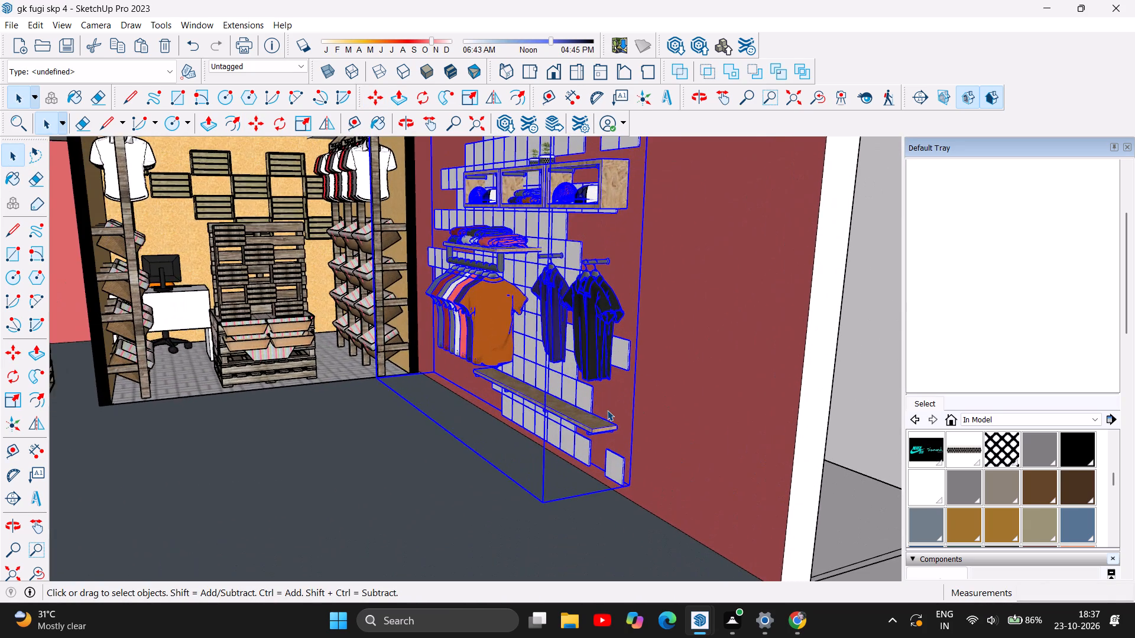
scroll(607, 410, down, 10)
scroll(607, 410, up, 1)
scroll(607, 410, down, 11)
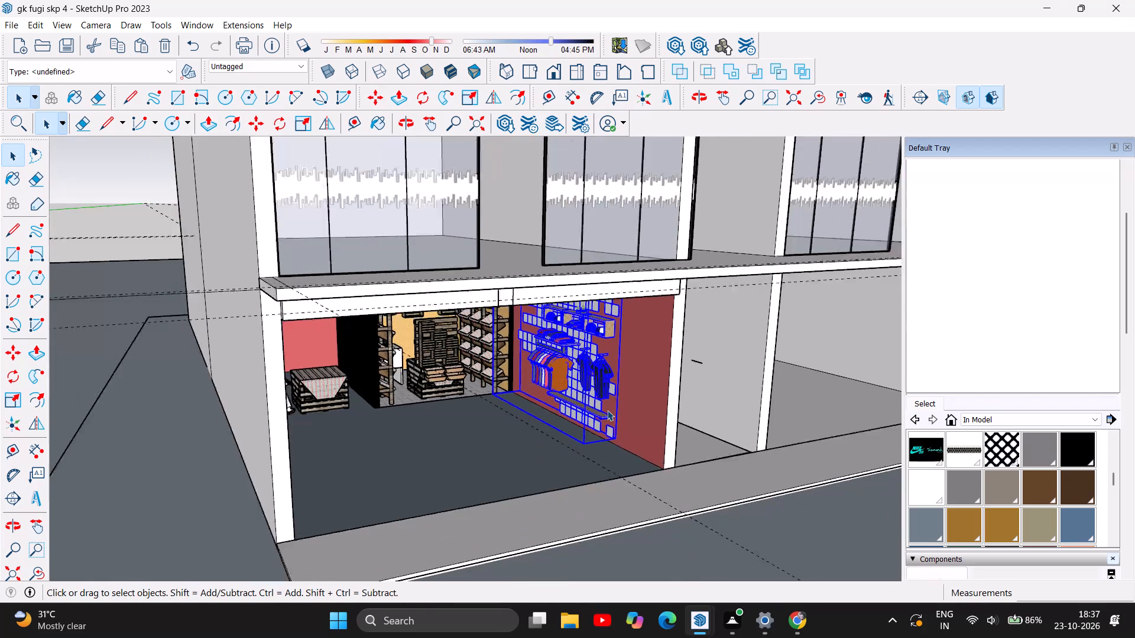
scroll(607, 410, down, 9)
click(238, 158)
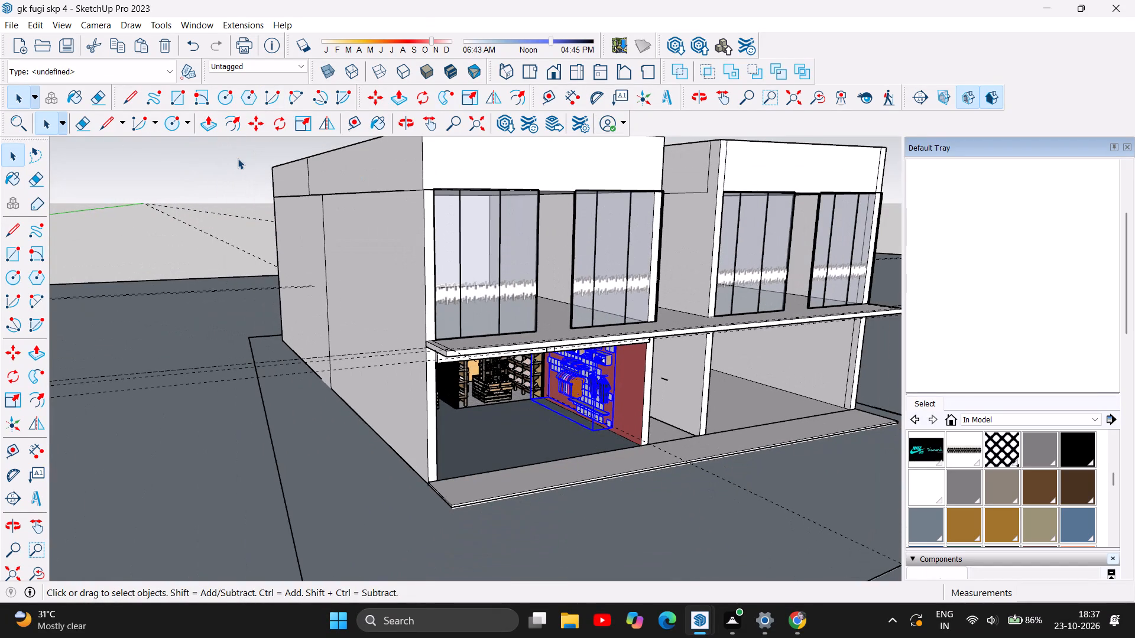
Examine the wall clothing display's placement on the dark red side wall, both close up and from outside the clothing-shop bay.
scroll(608, 474, up, 8)
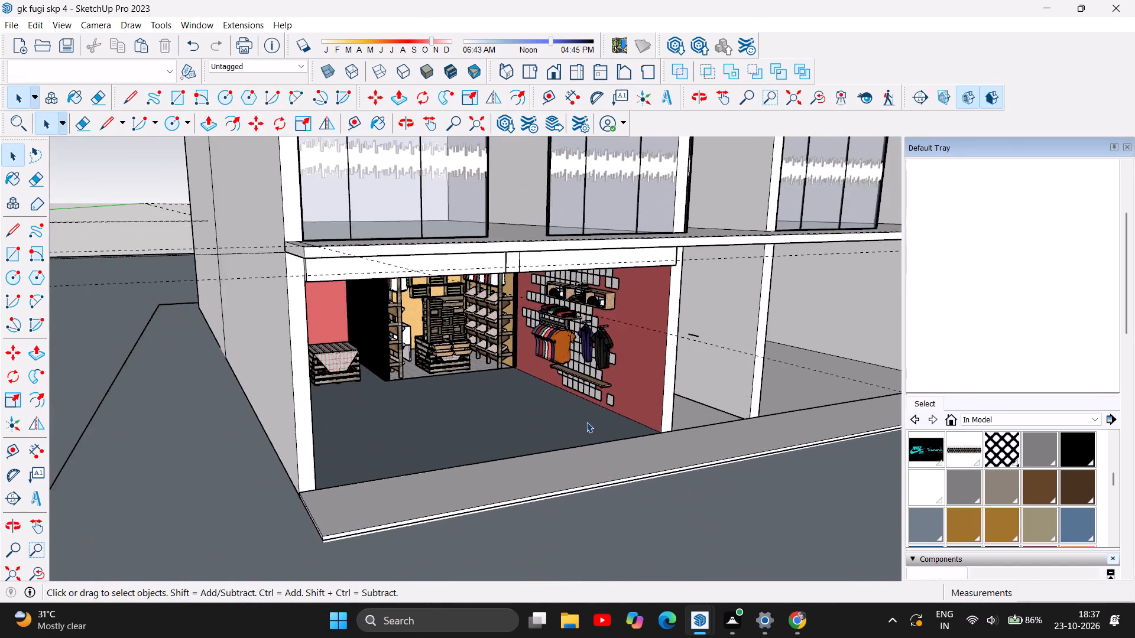
scroll(586, 422, up, 6)
scroll(733, 398, down, 2)
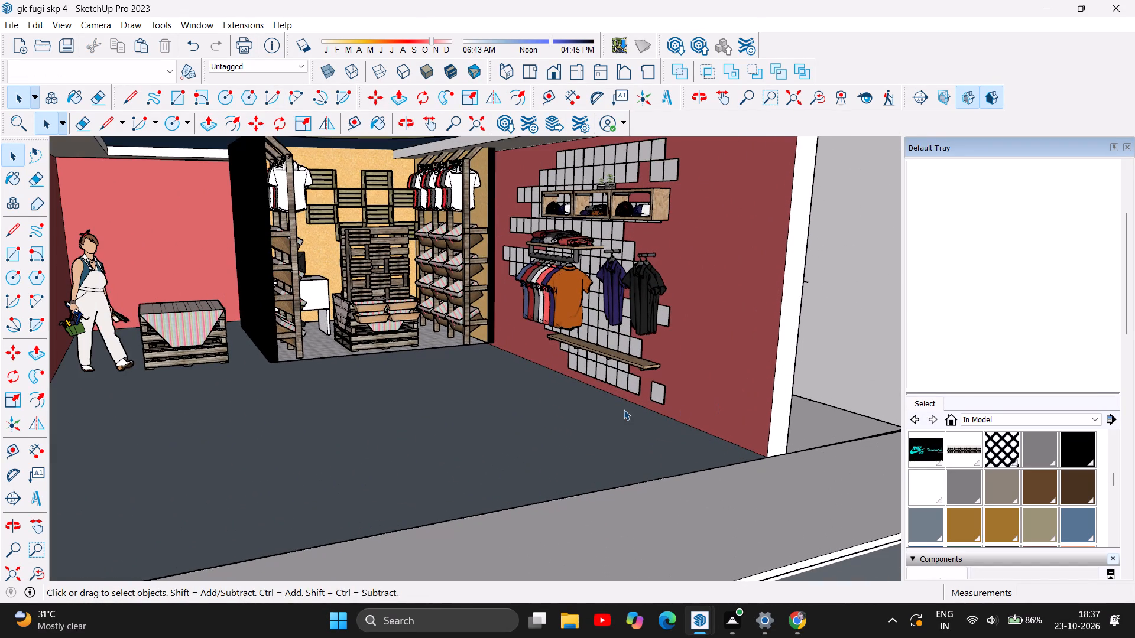
scroll(550, 355, up, 1)
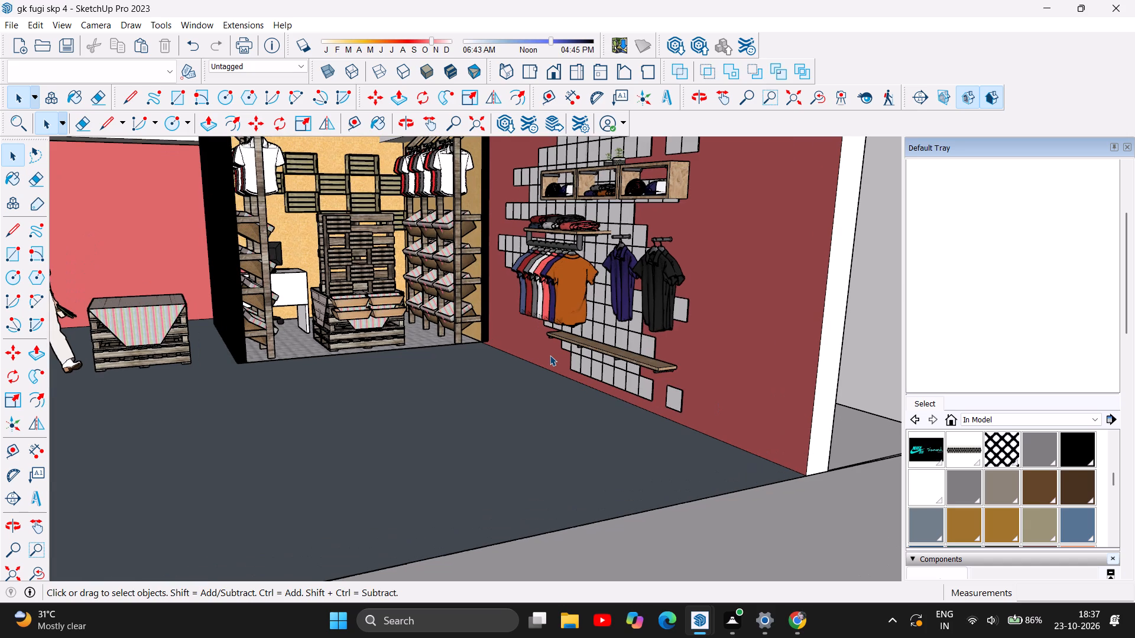
scroll(550, 355, down, 1)
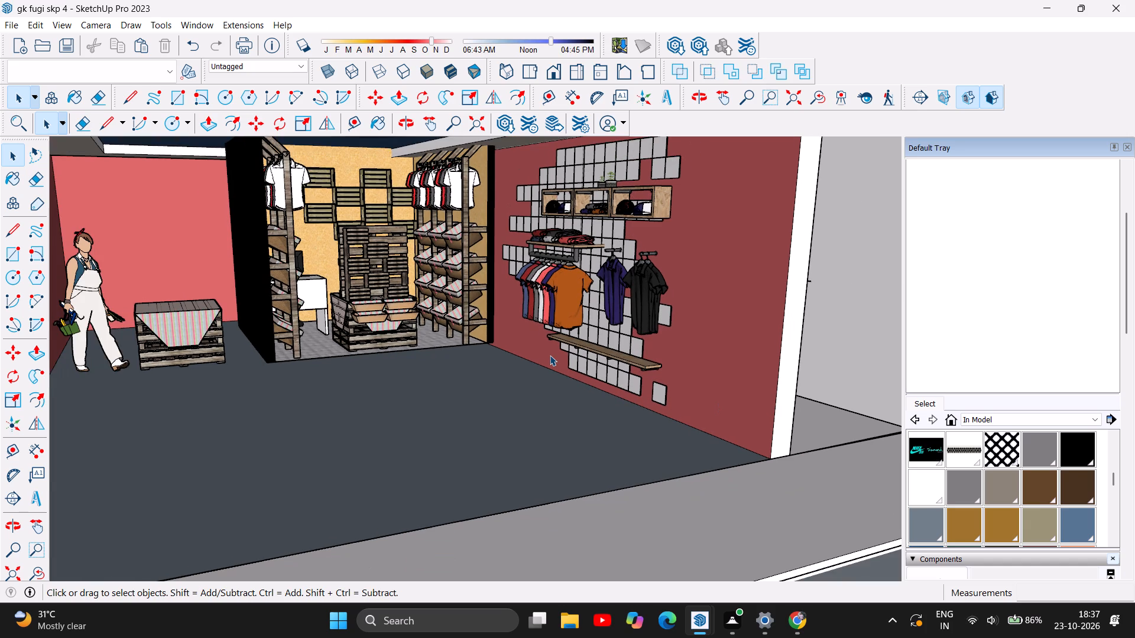
scroll(573, 276, up, 2)
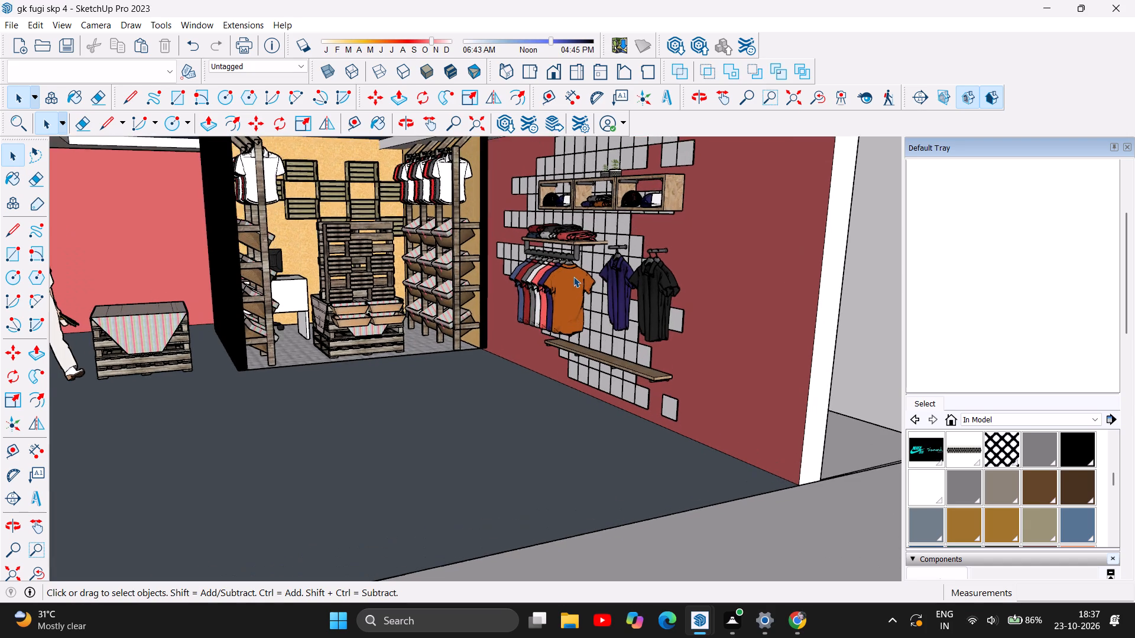
scroll(573, 276, up, 2)
scroll(683, 279, up, 5)
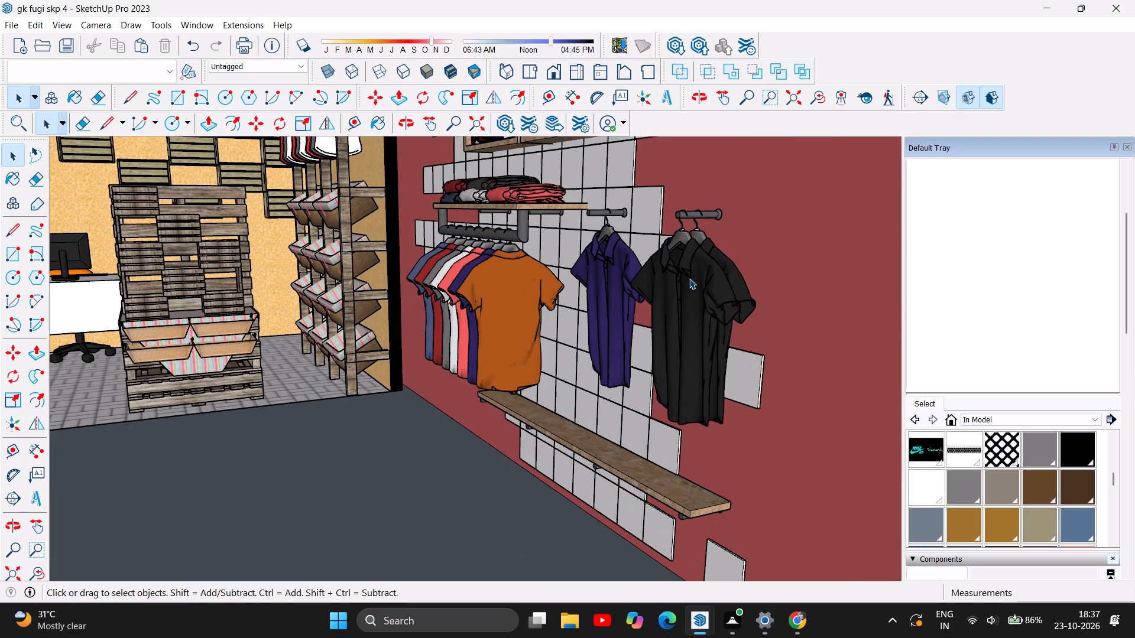
scroll(689, 278, down, 7)
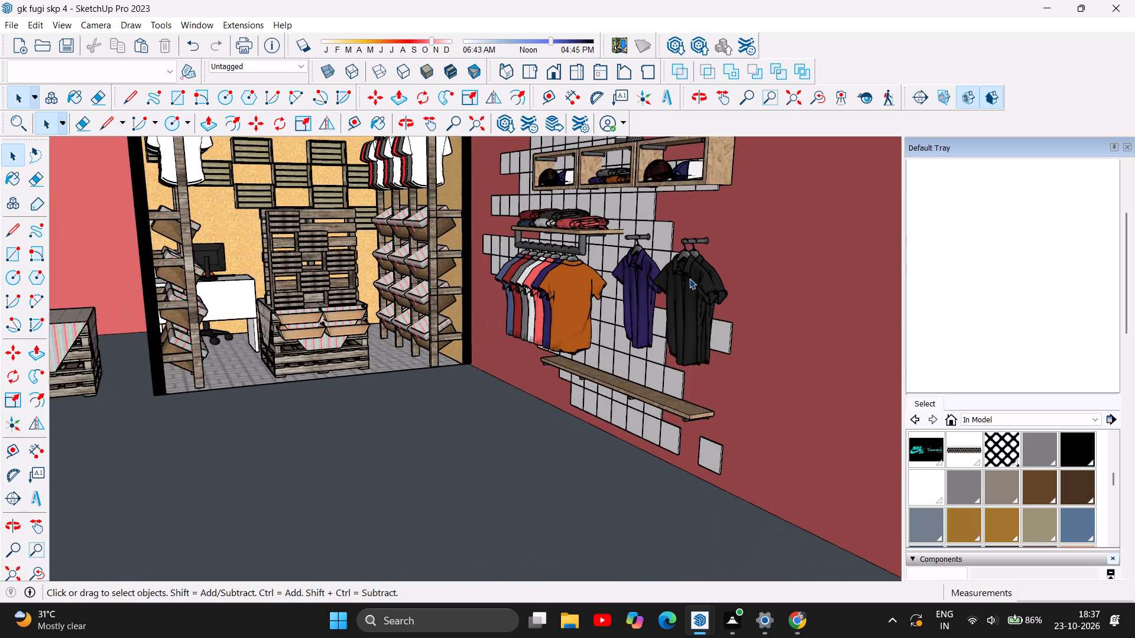
scroll(689, 278, down, 5)
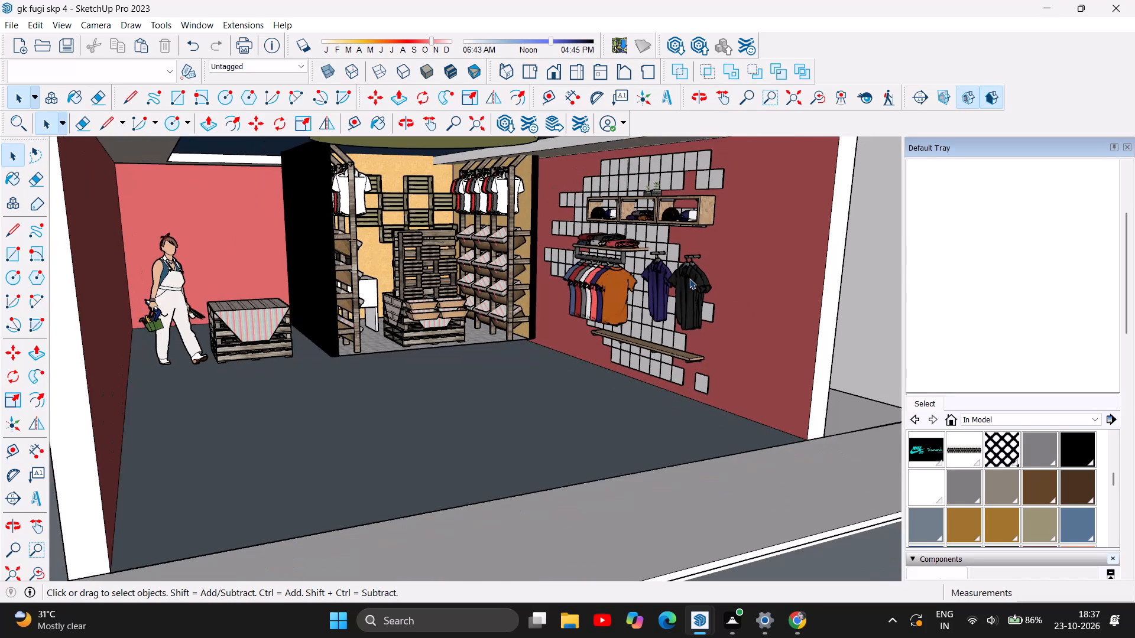
scroll(689, 278, down, 1)
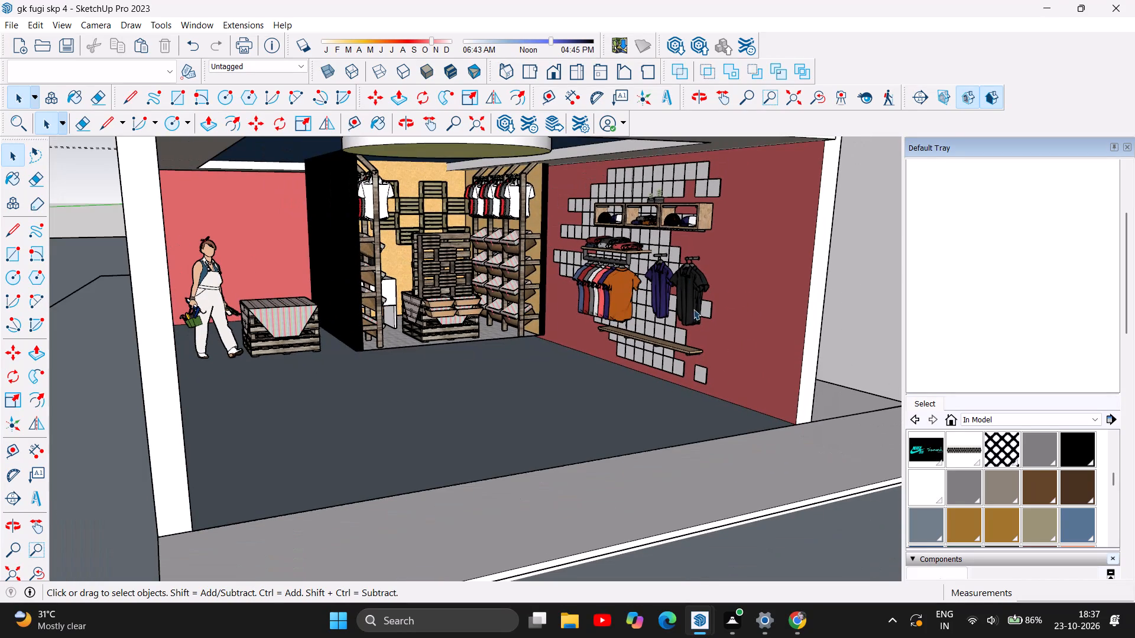
scroll(531, 365, down, 3)
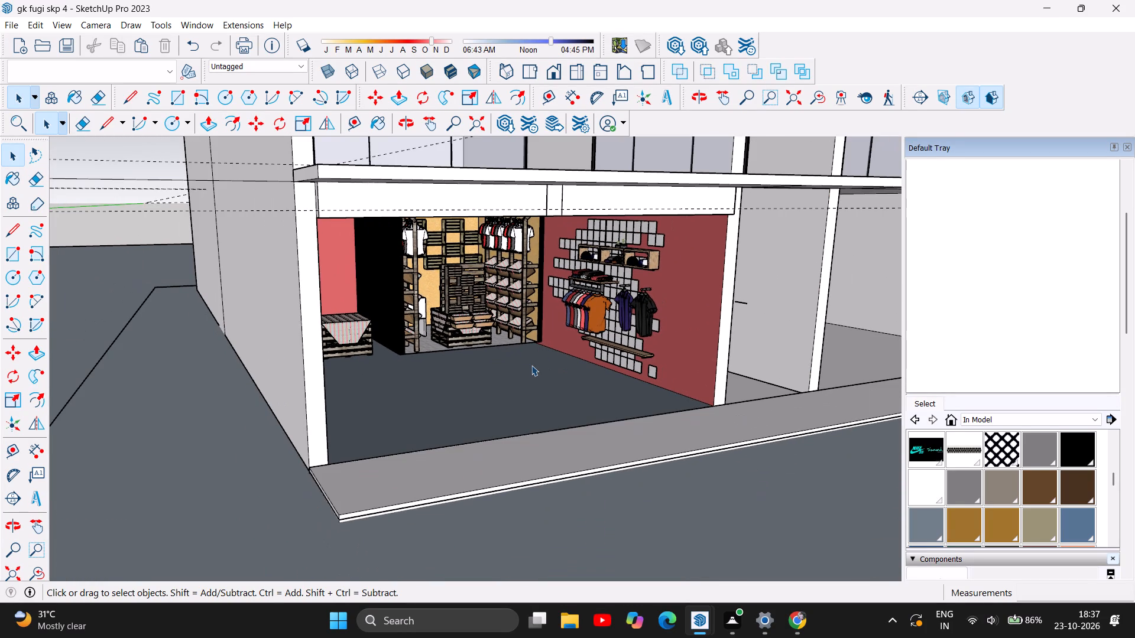
scroll(583, 366, up, 5)
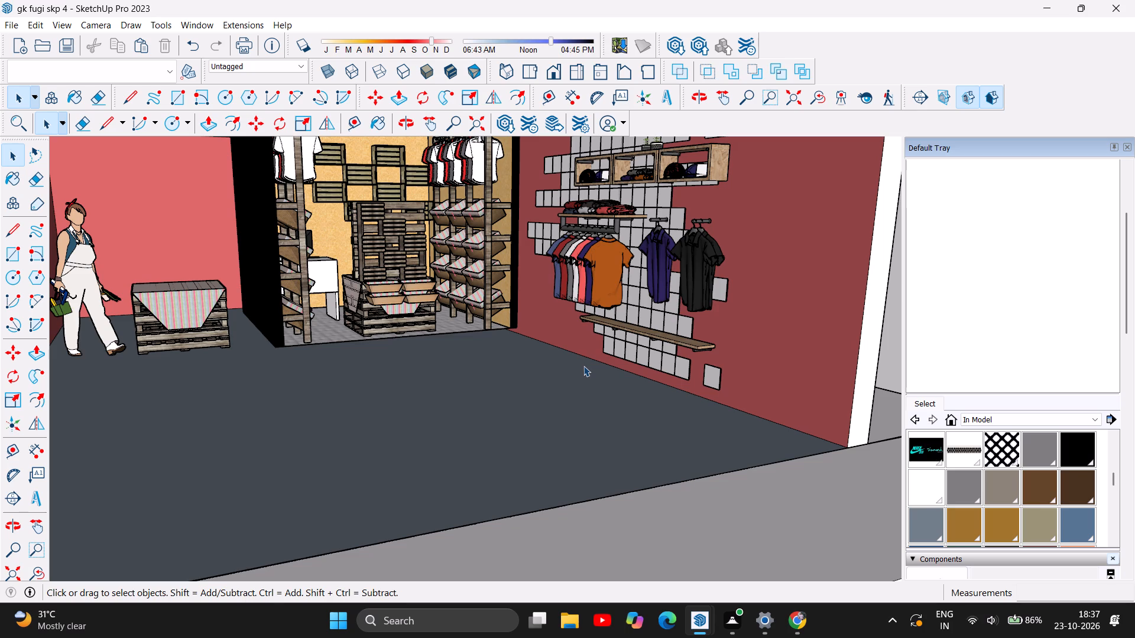
scroll(583, 366, down, 4)
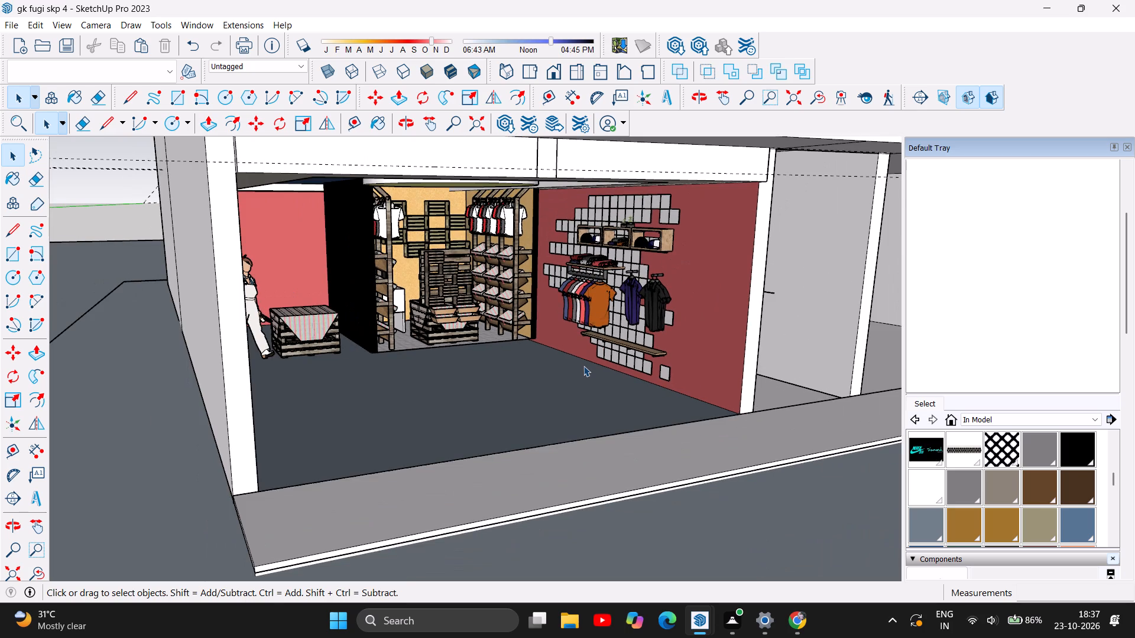
scroll(583, 366, up, 3)
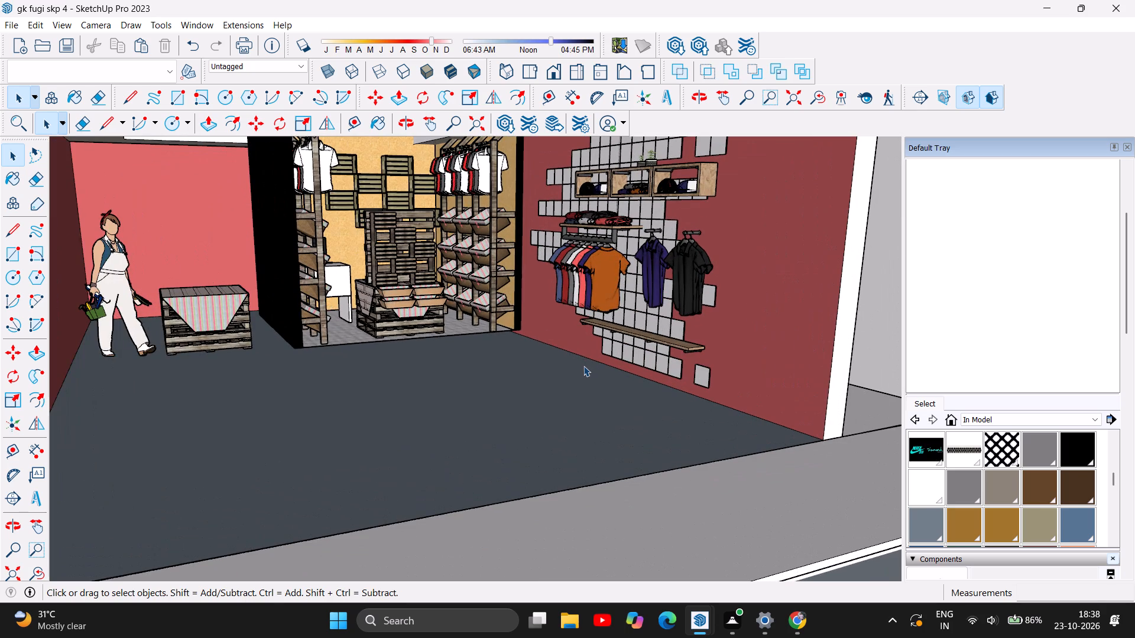
Examine the whole clothing-shop interior from the open front, checking the wall display alongside the pallet shelving, crate table and standing figure.
click(401, 126)
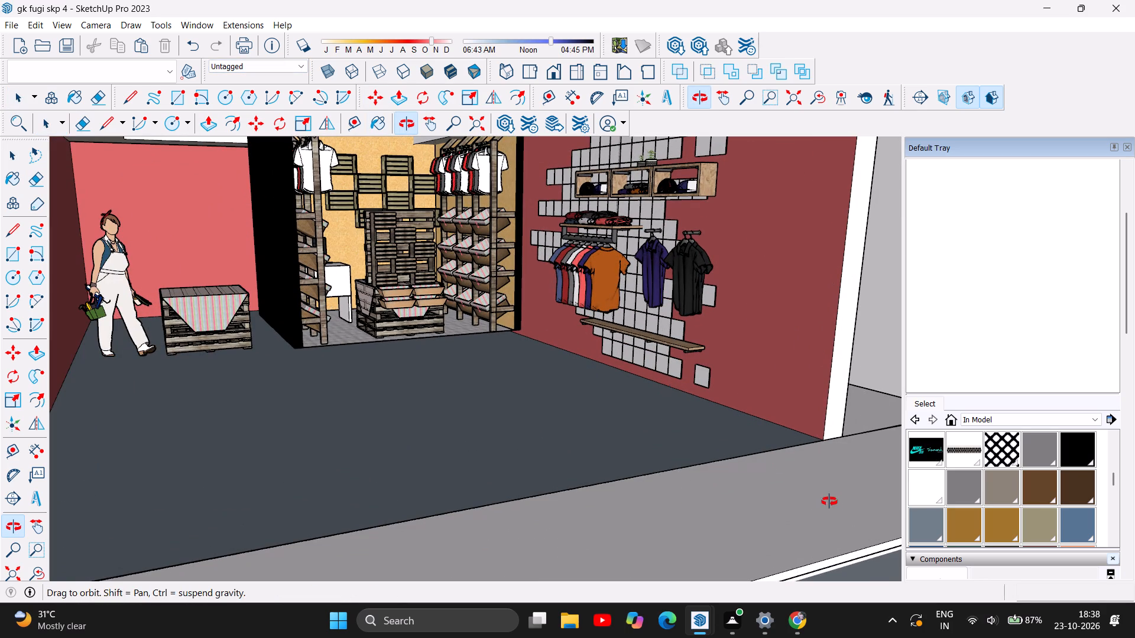
drag(760, 457, 703, 448)
drag(703, 448, 675, 441)
click(675, 441)
drag(709, 422, 602, 414)
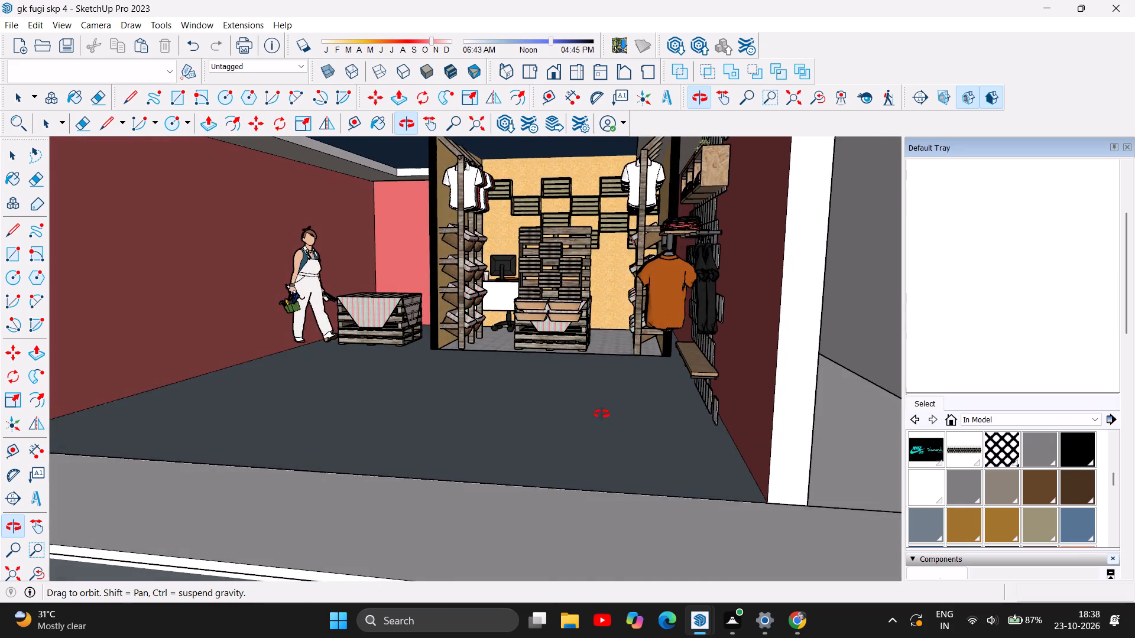
drag(602, 414, 651, 401)
scroll(670, 396, down, 3)
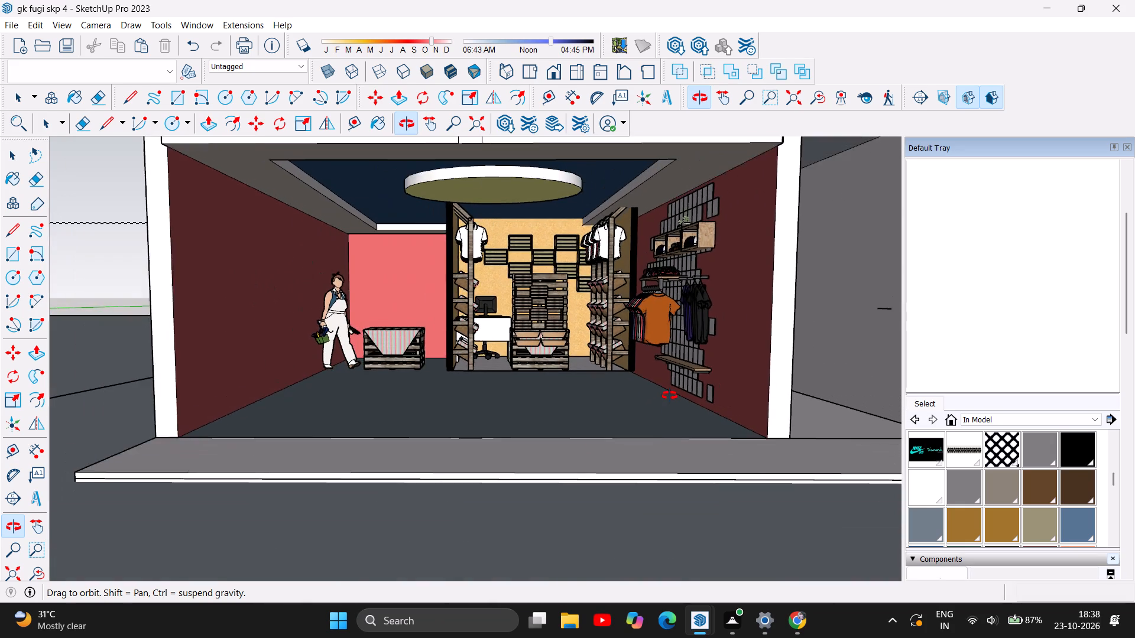
scroll(670, 396, down, 2)
drag(670, 396, 625, 396)
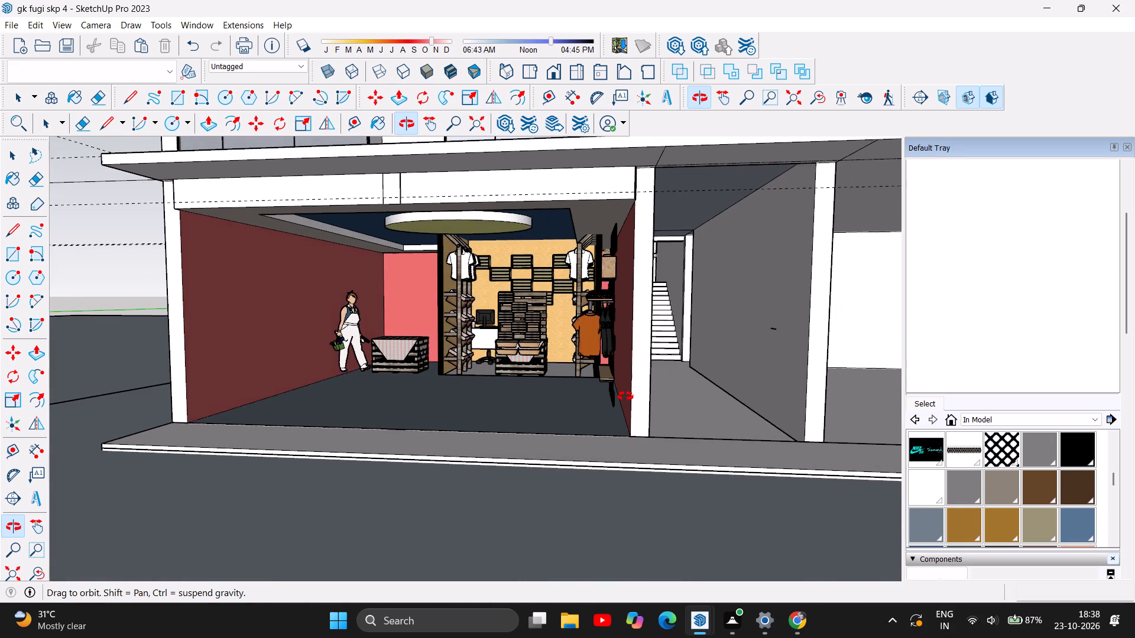
drag(625, 396, 685, 403)
drag(592, 389, 537, 388)
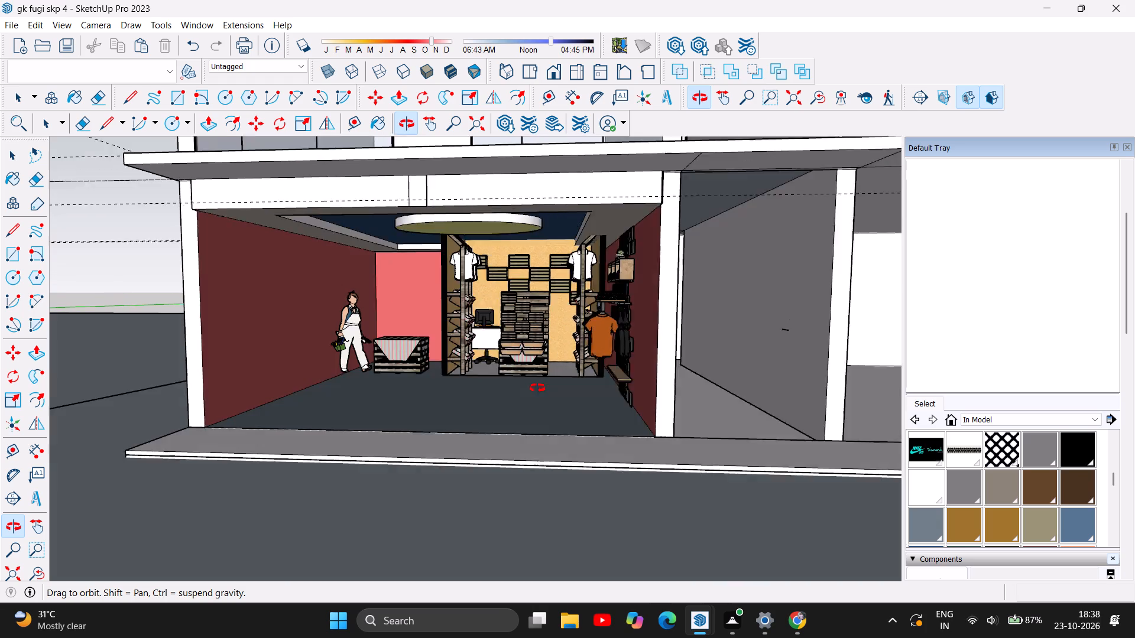
drag(537, 388, 573, 381)
click(573, 381)
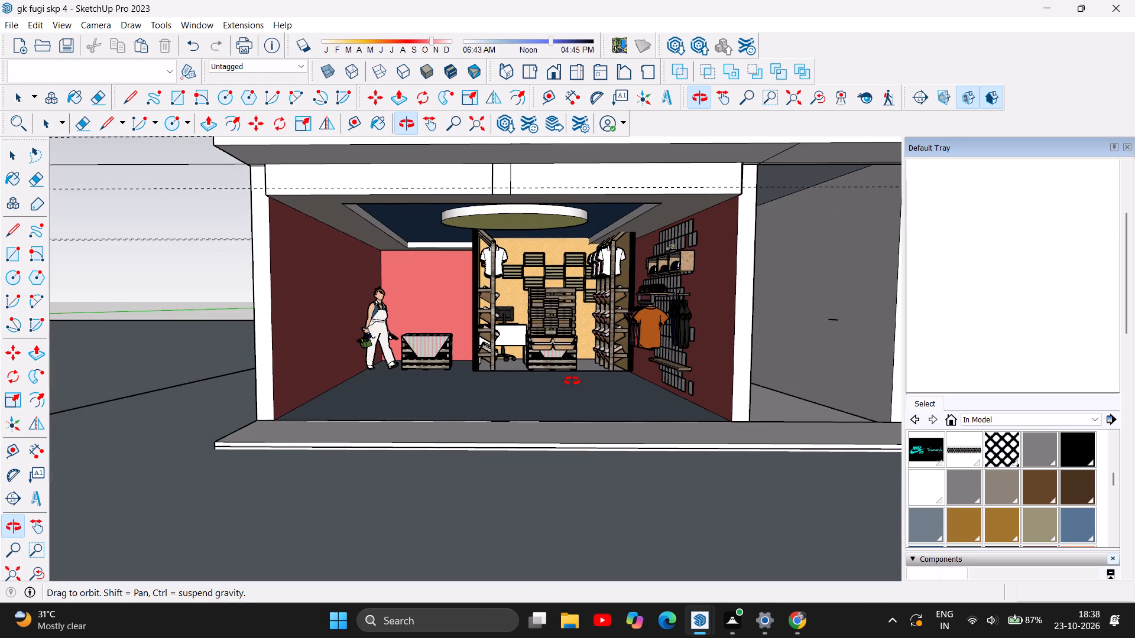
scroll(572, 381, down, 1)
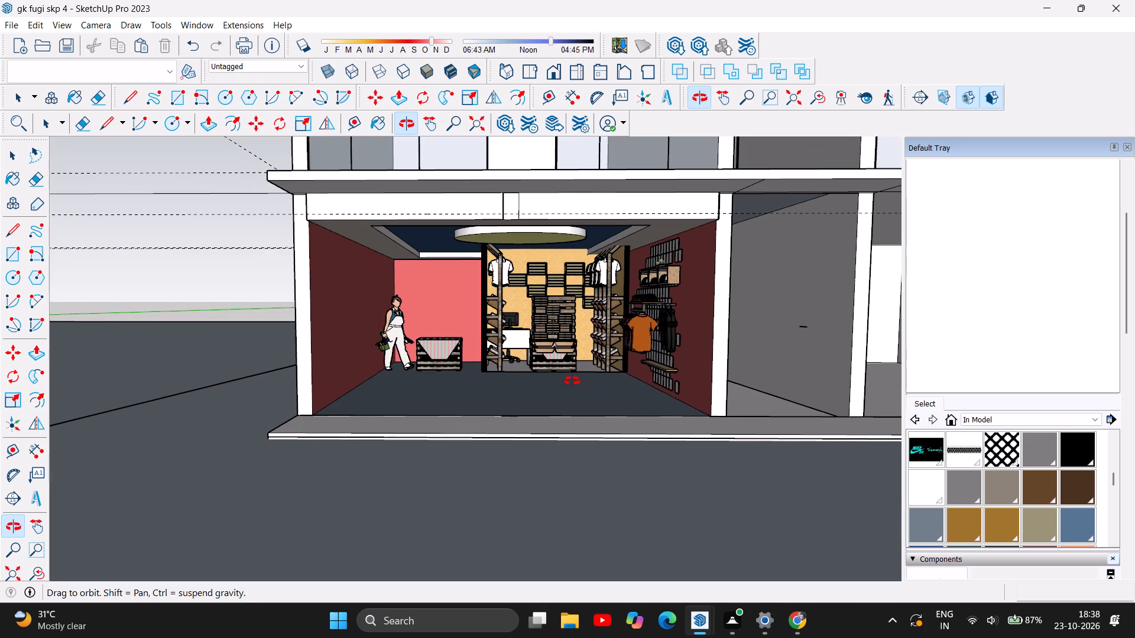
scroll(572, 381, up, 1)
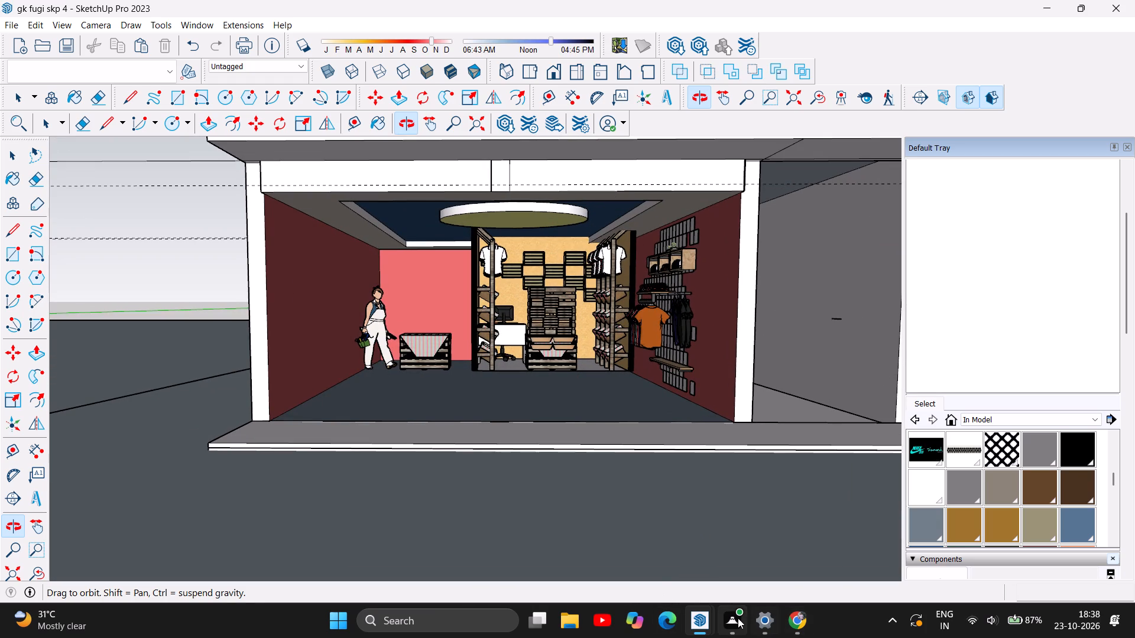